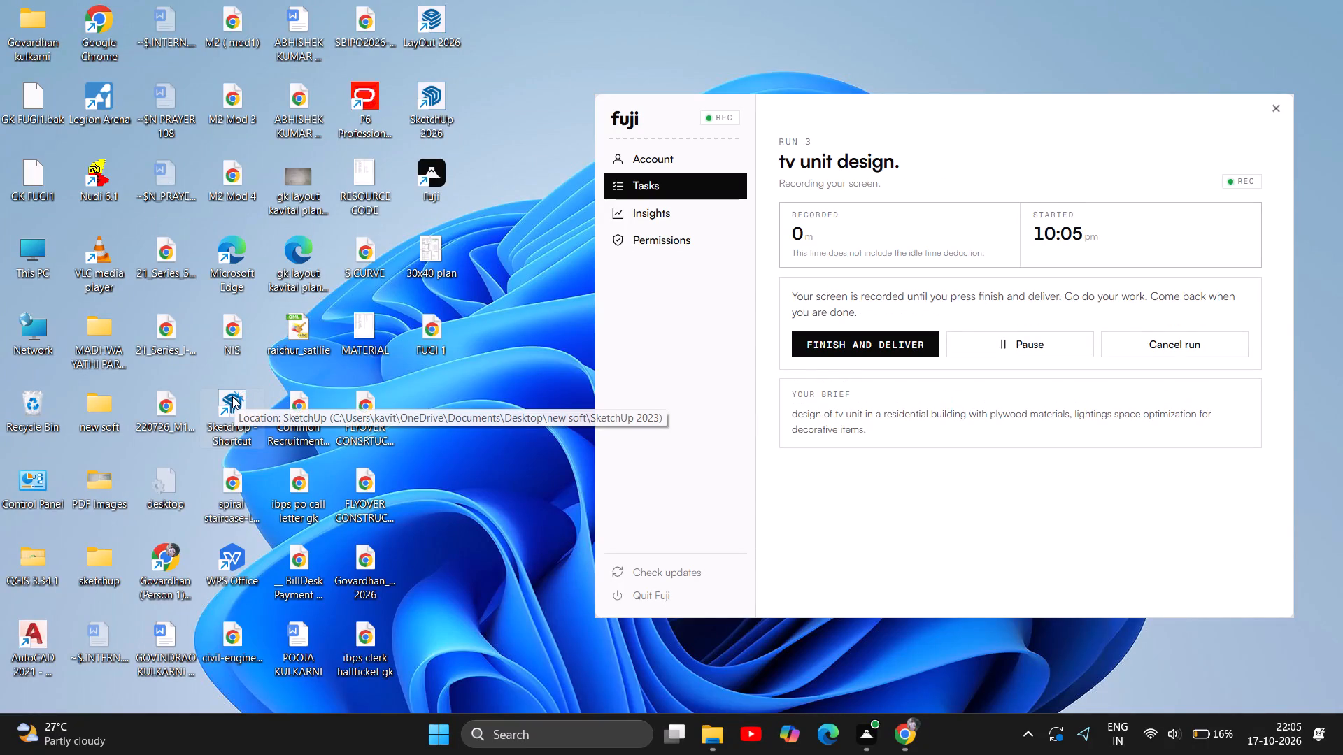
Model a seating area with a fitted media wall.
Launch SketchUp 2023 from its desktop shortcut and bring its startup warnings dialog to the front.
double_click(236, 405)
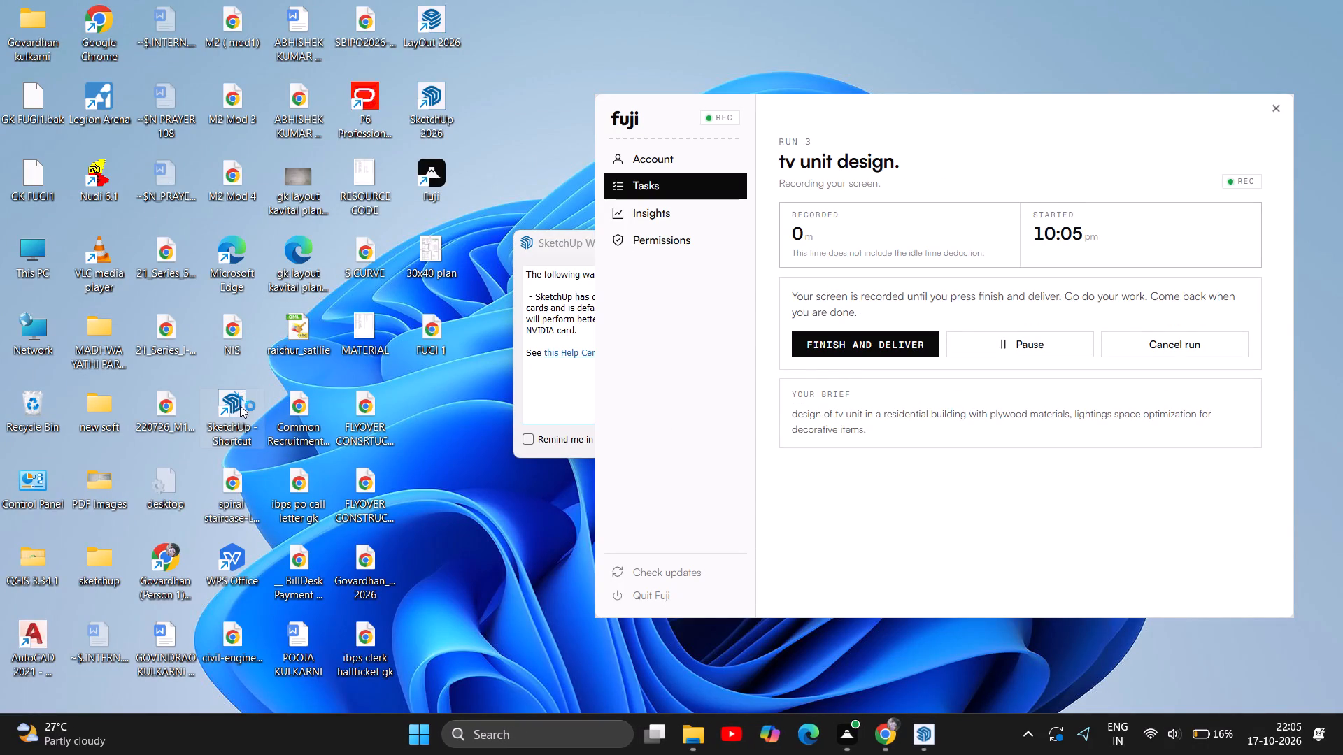
left_click(549, 241)
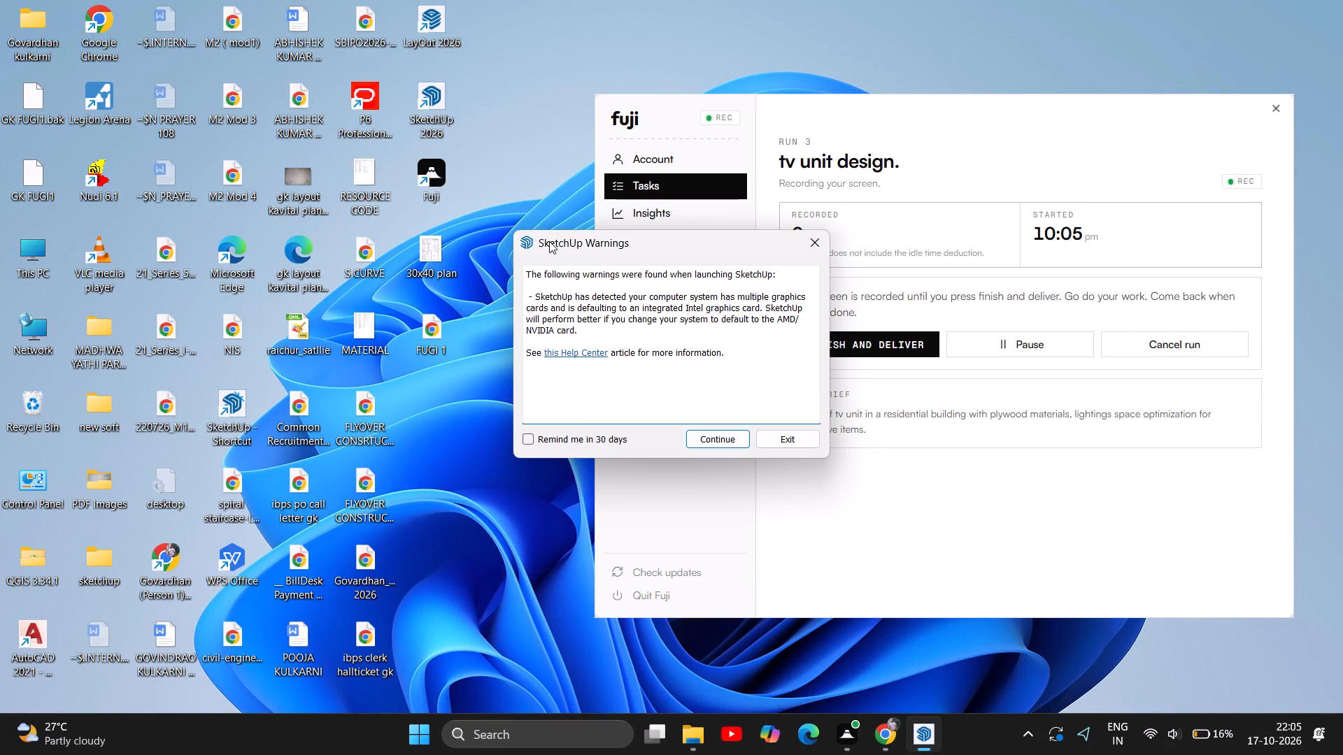
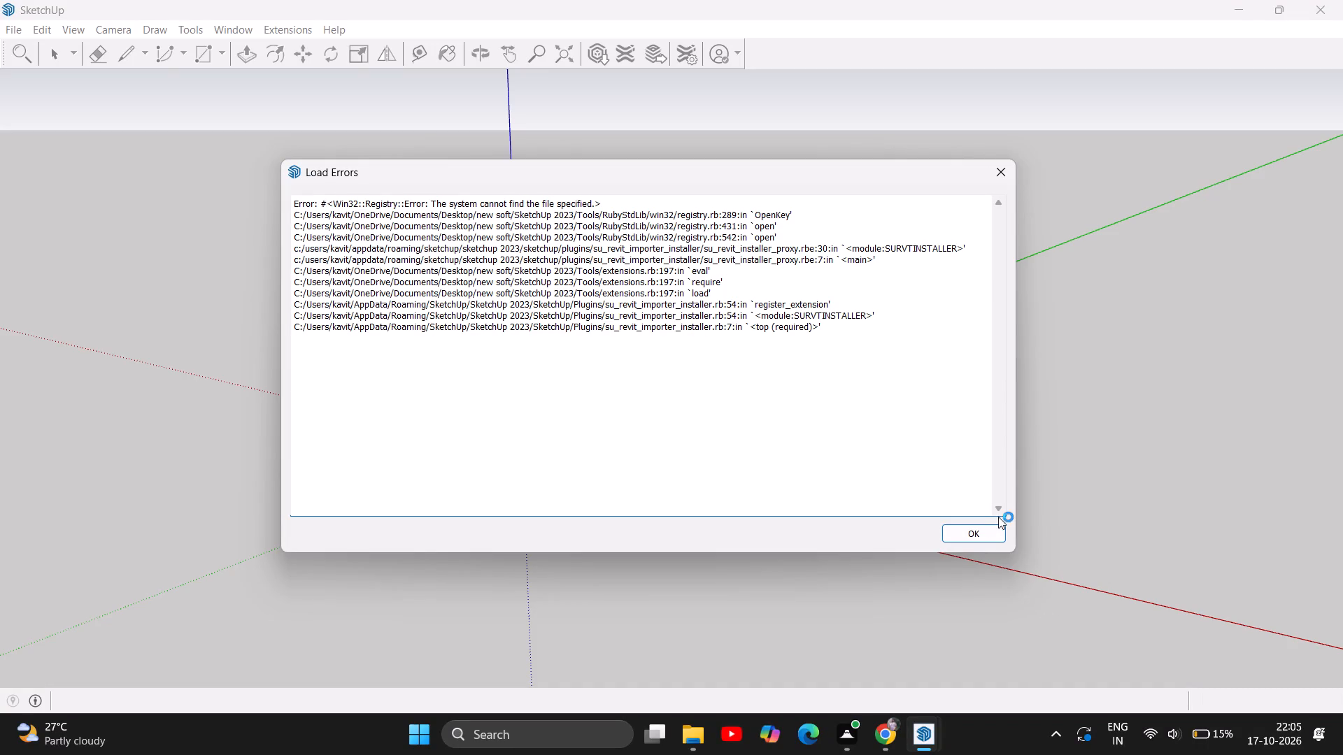
Dismiss the Load Errors report.
left_click(982, 528)
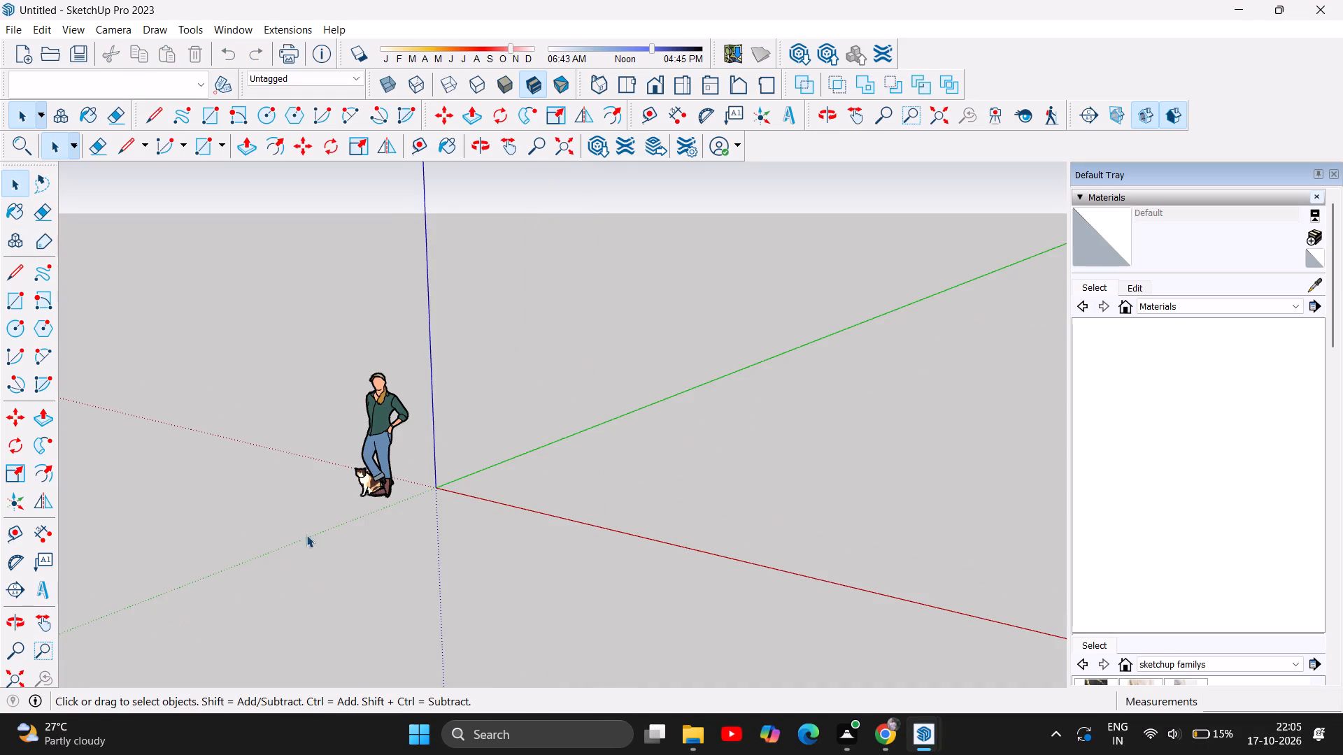
Delete the default person-and-cat scale figure standing beside the origin.
scroll(311, 533, "down", 5)
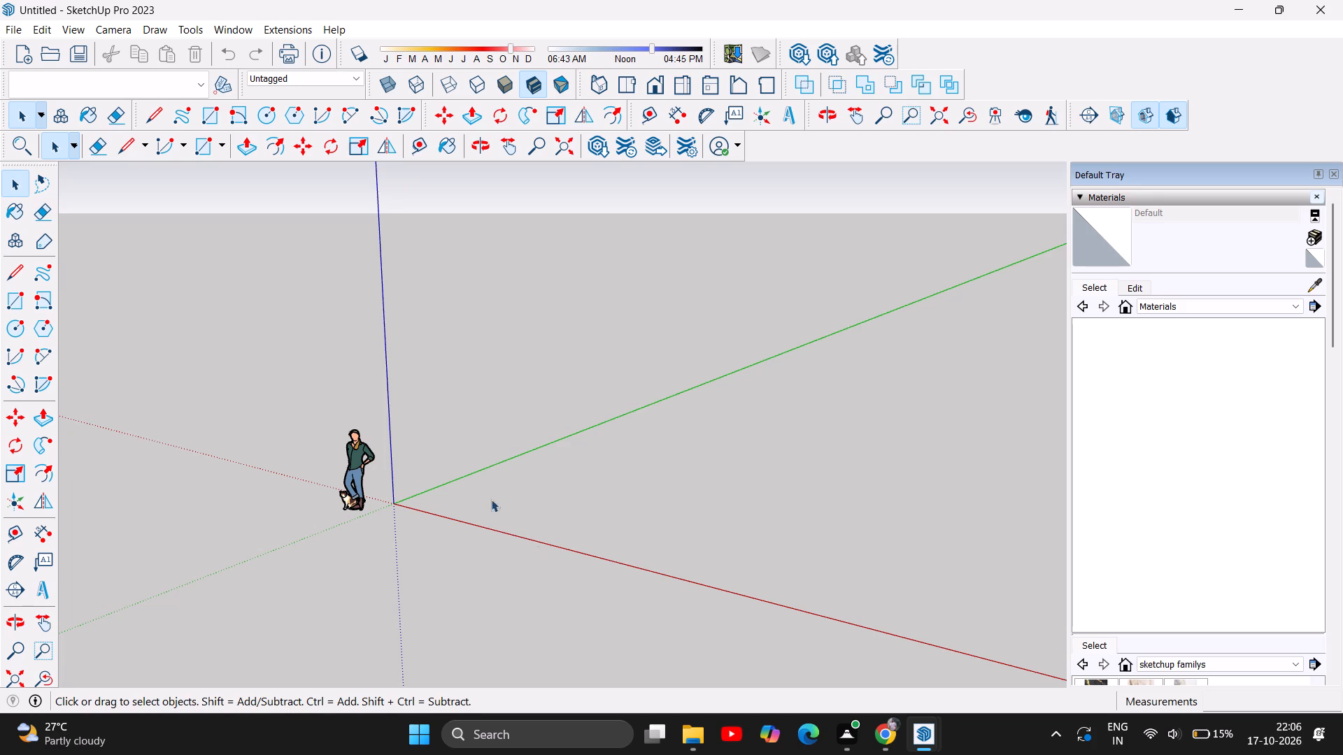
scroll(362, 510, "down", 5)
scroll(457, 545, "down", 7)
scroll(248, 549, "down", 2)
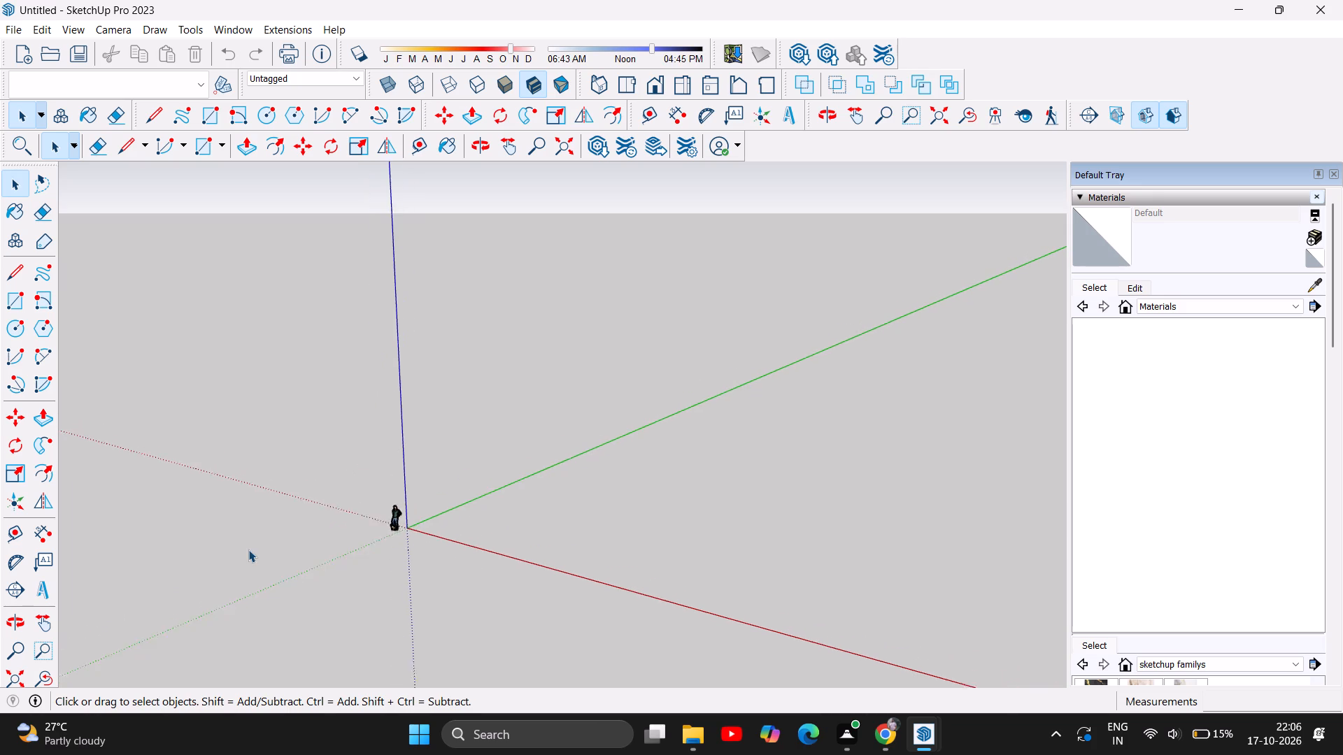
scroll(248, 549, "down", 2)
scroll(390, 472, "up", 7)
scroll(406, 681, "up", 6)
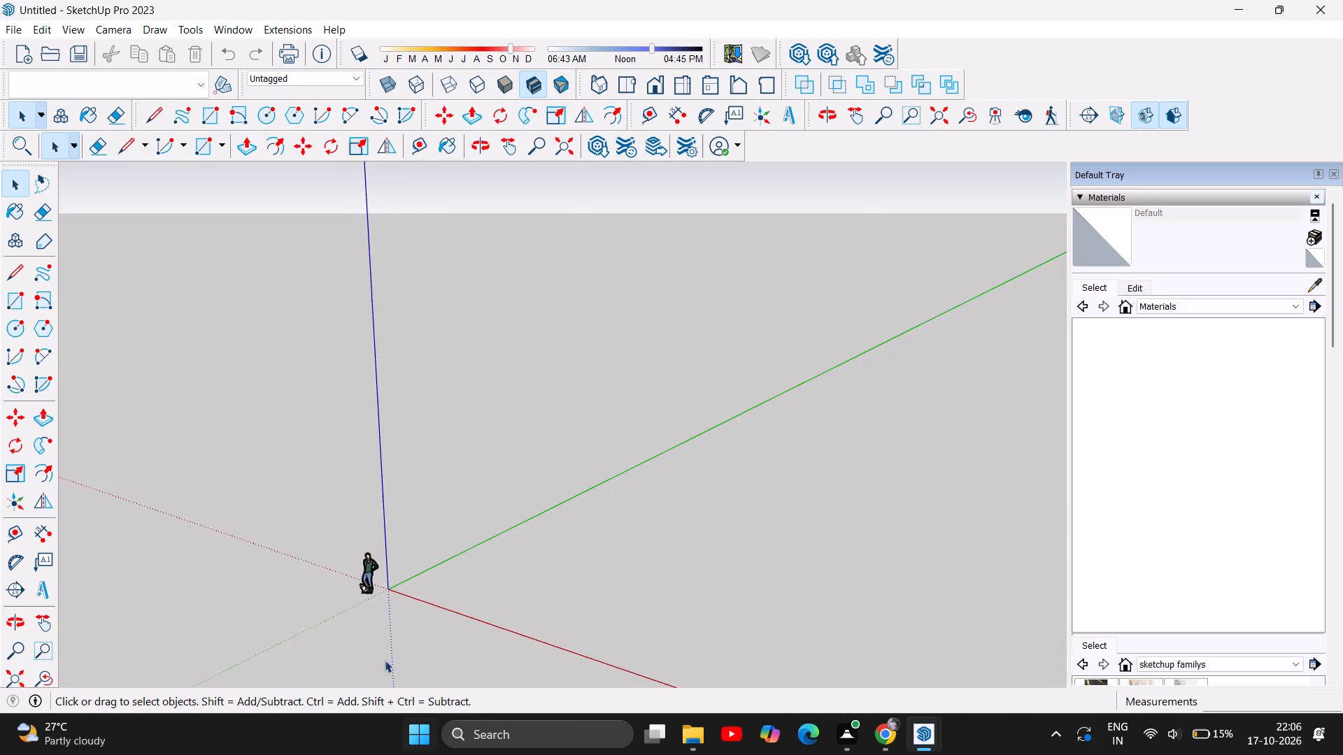
scroll(334, 604, "up", 6)
scroll(411, 593, "up", 12)
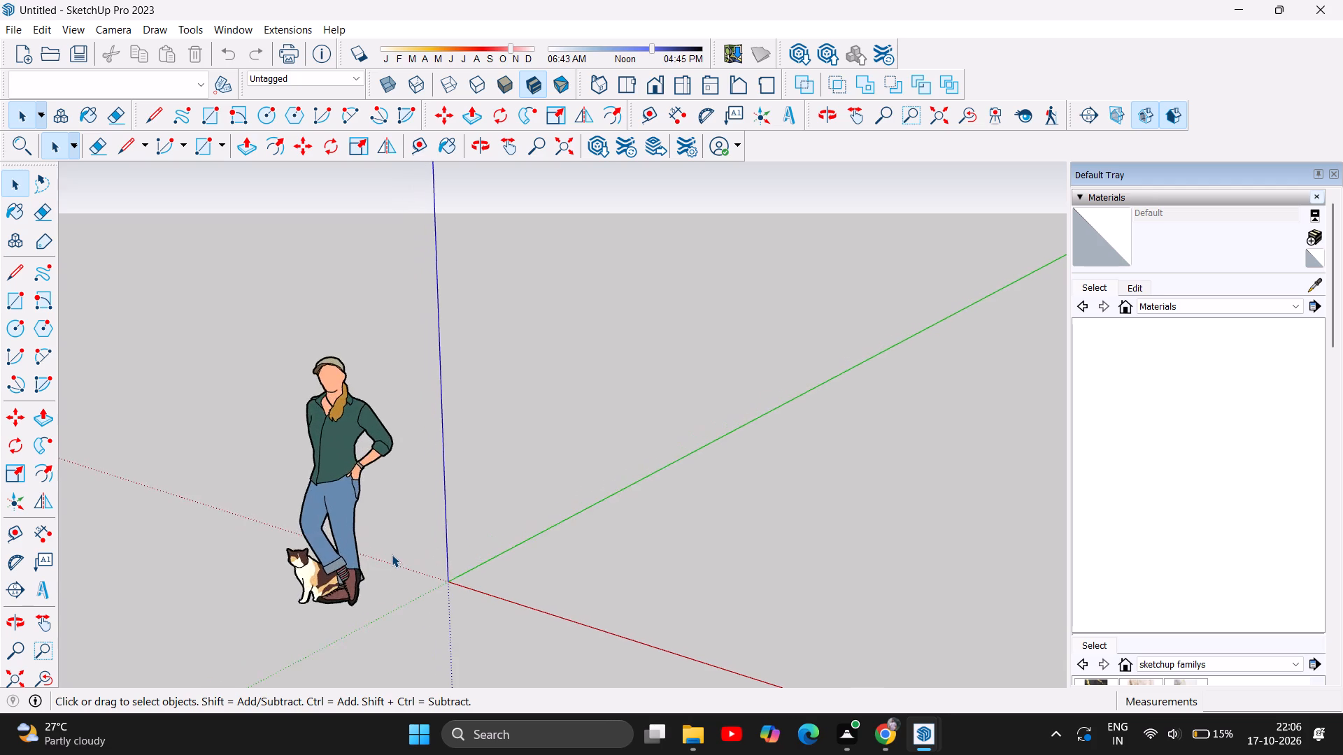
scroll(392, 554, "up", 1)
scroll(367, 544, "down", 14)
scroll(395, 582, "down", 7)
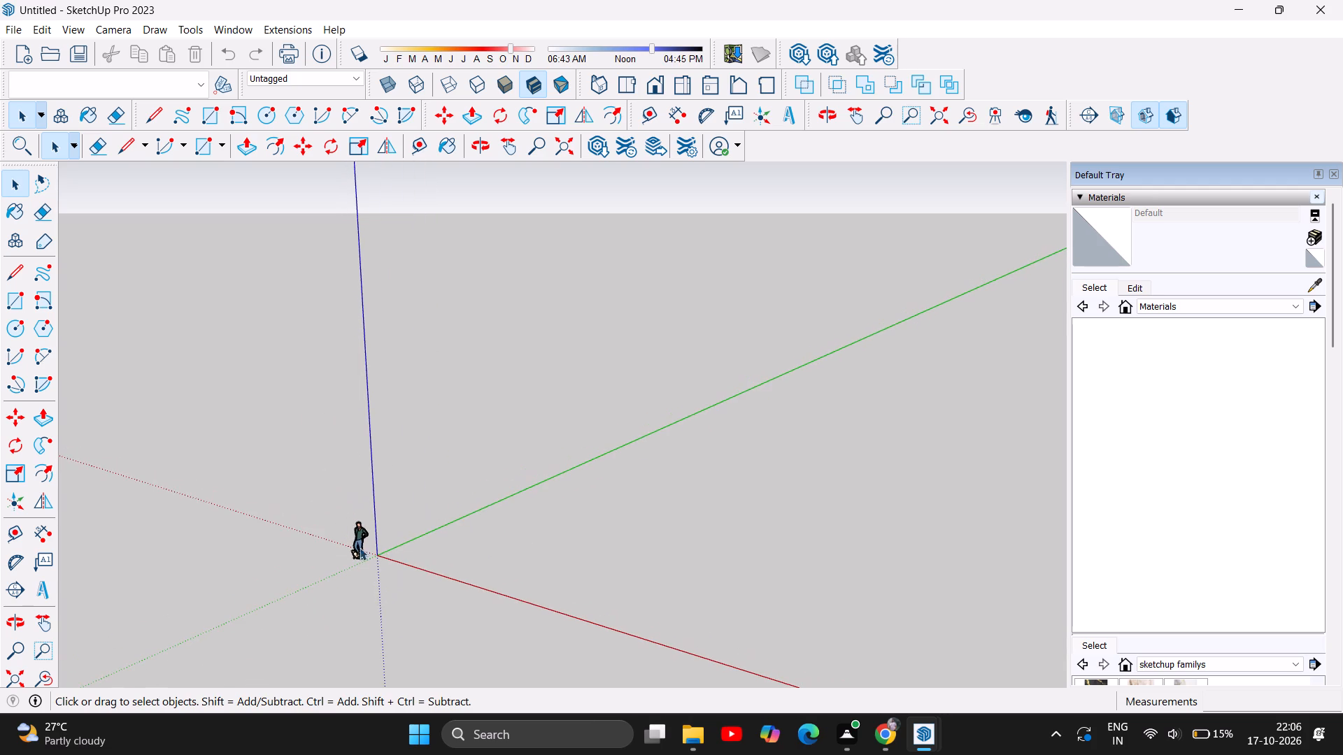
left_click(362, 546)
key("Delete")
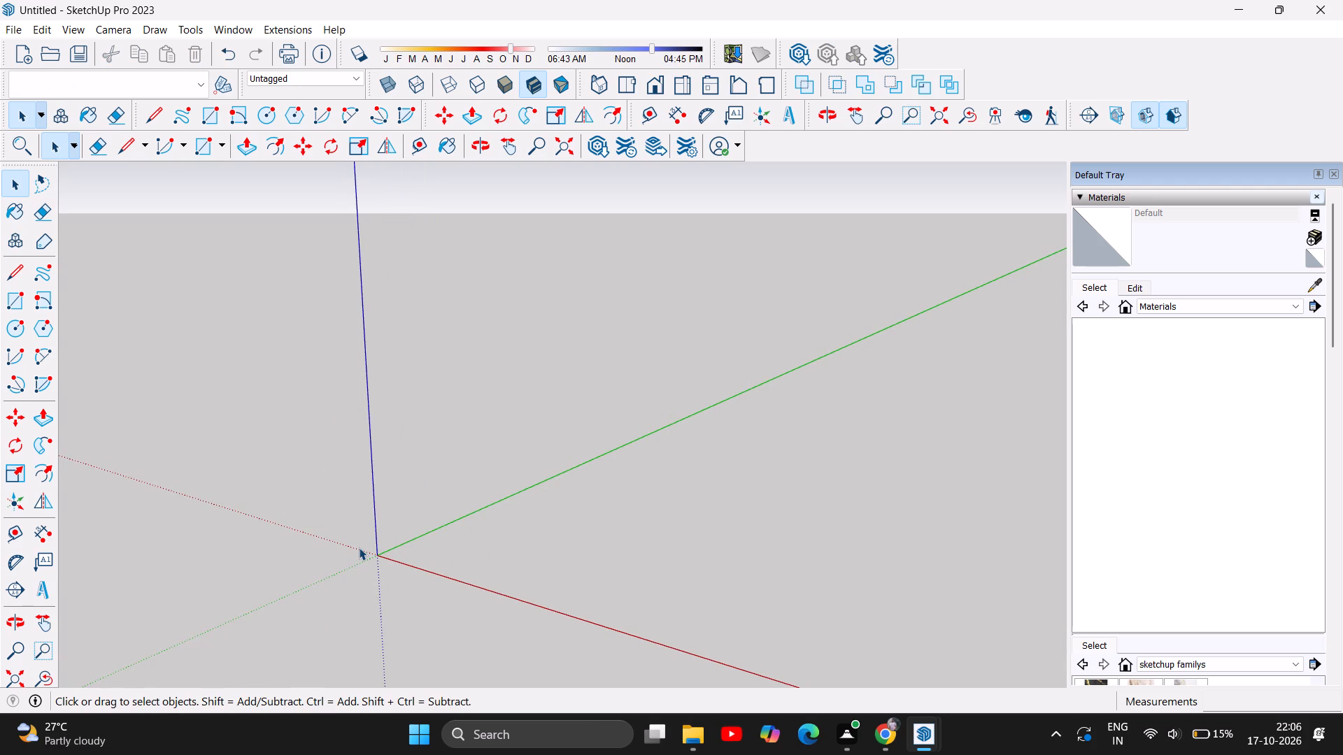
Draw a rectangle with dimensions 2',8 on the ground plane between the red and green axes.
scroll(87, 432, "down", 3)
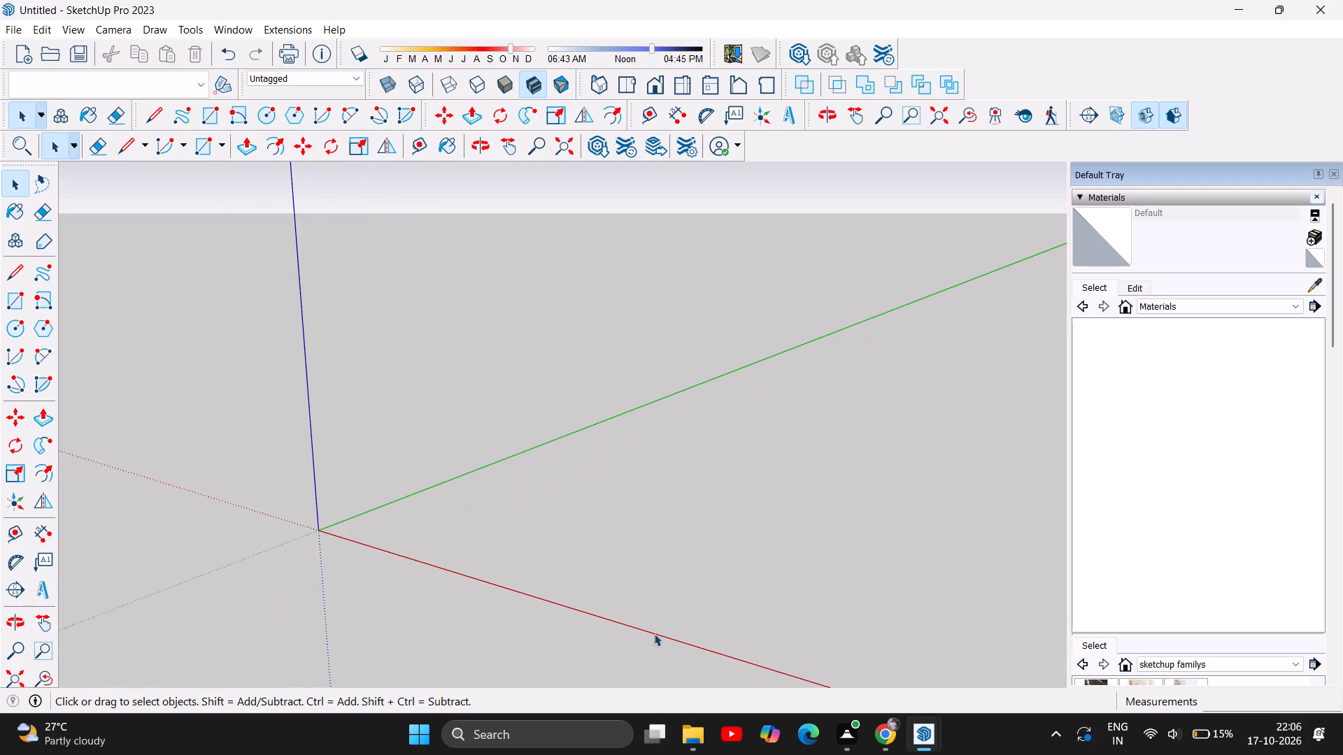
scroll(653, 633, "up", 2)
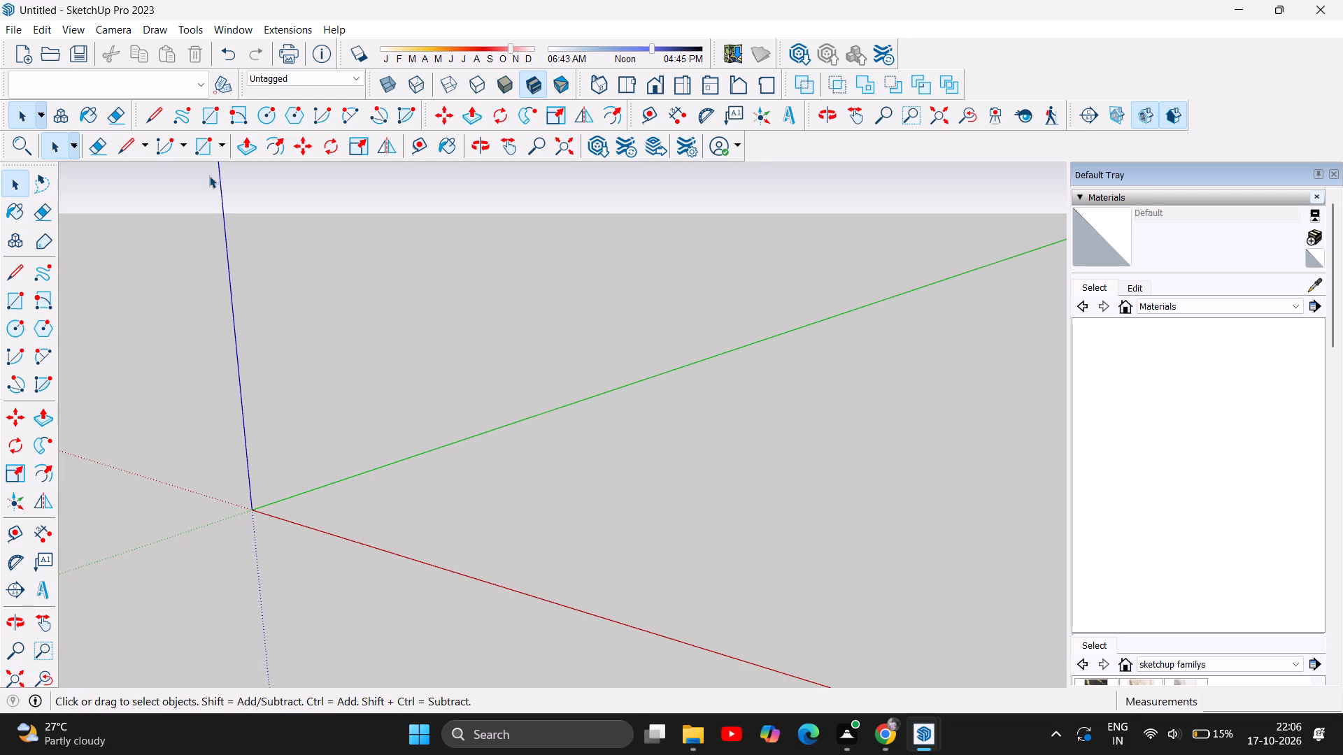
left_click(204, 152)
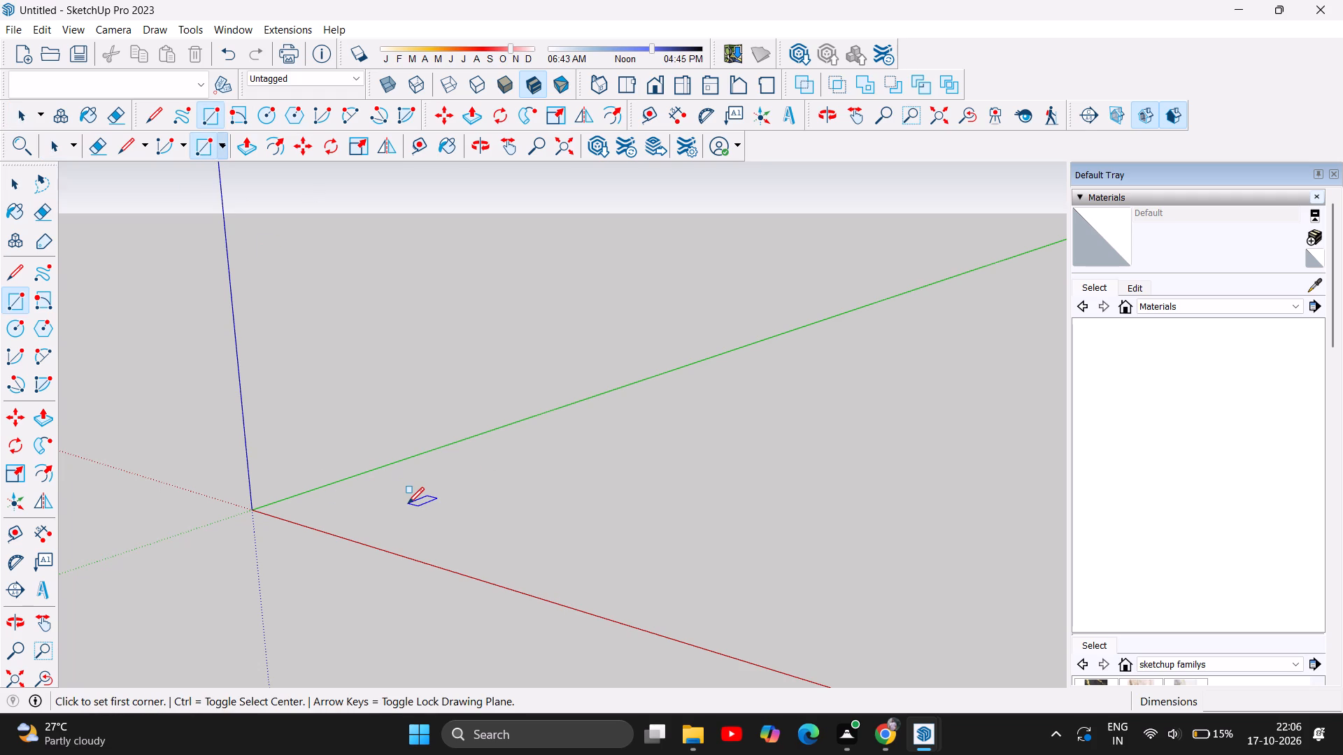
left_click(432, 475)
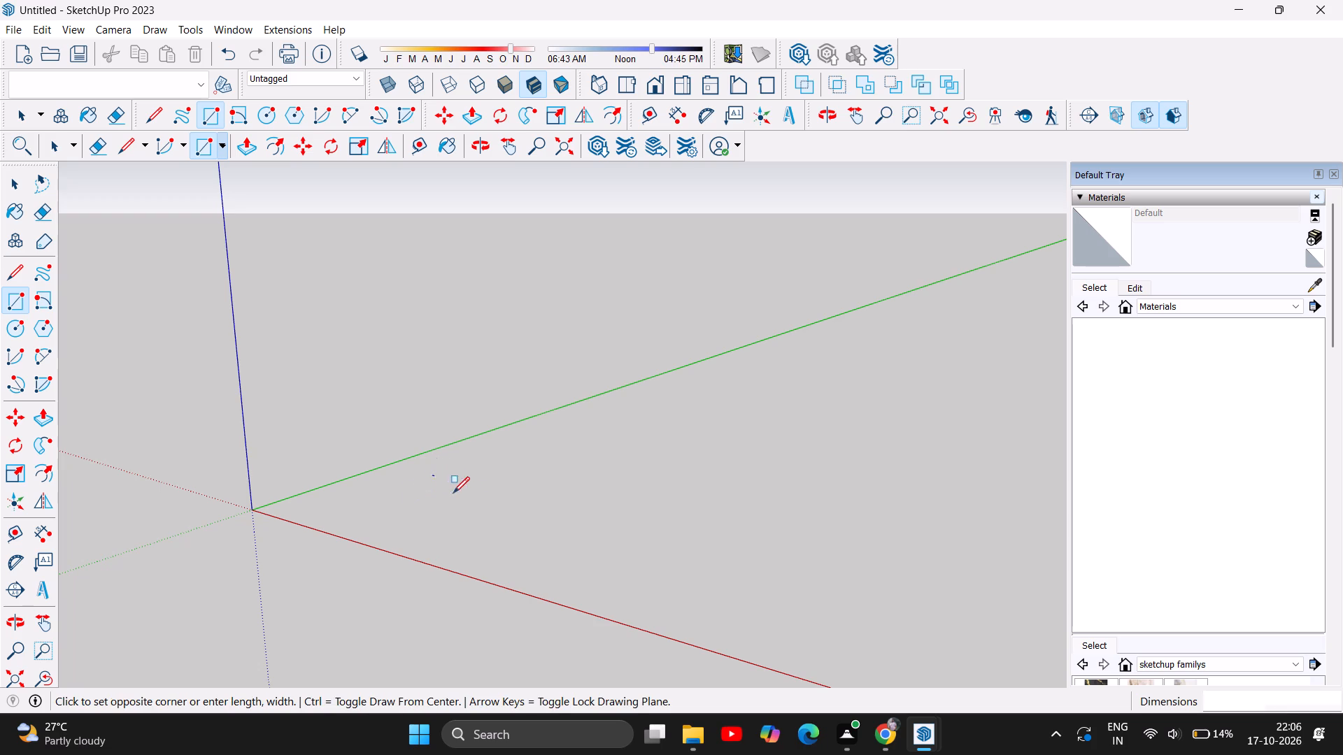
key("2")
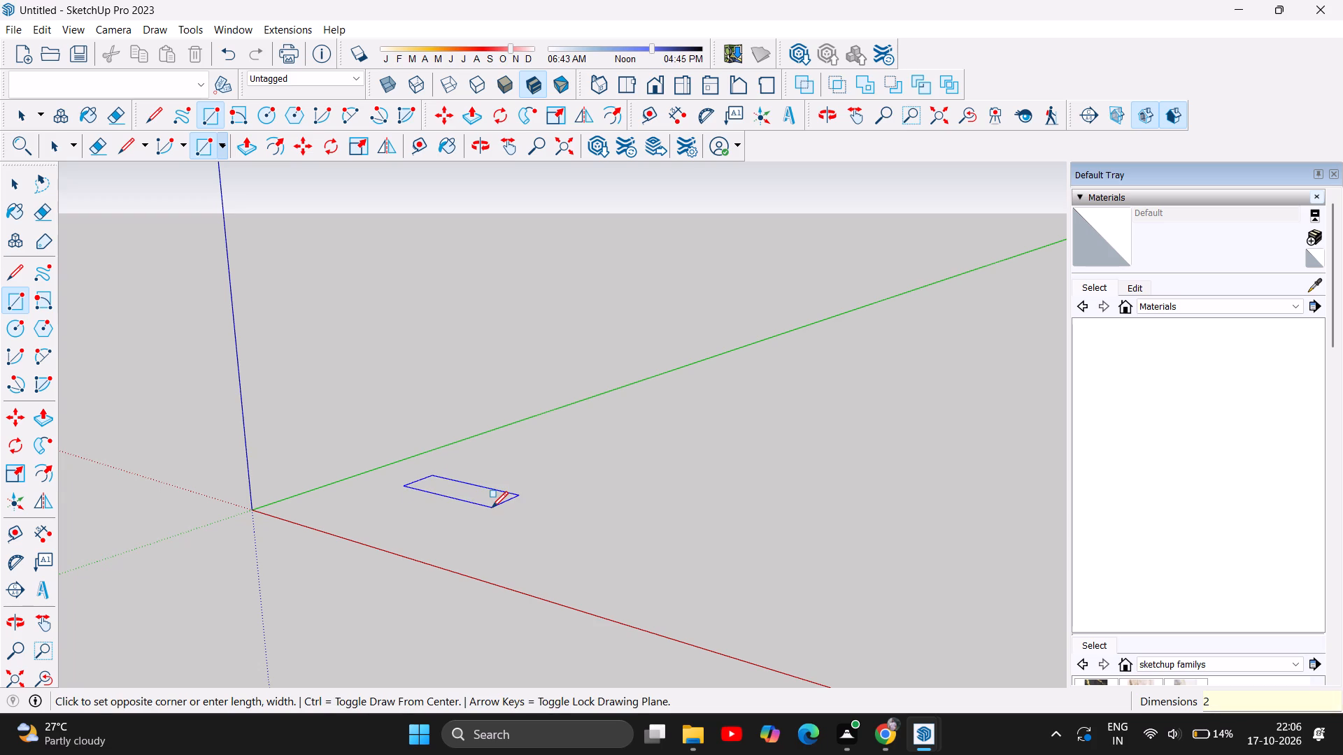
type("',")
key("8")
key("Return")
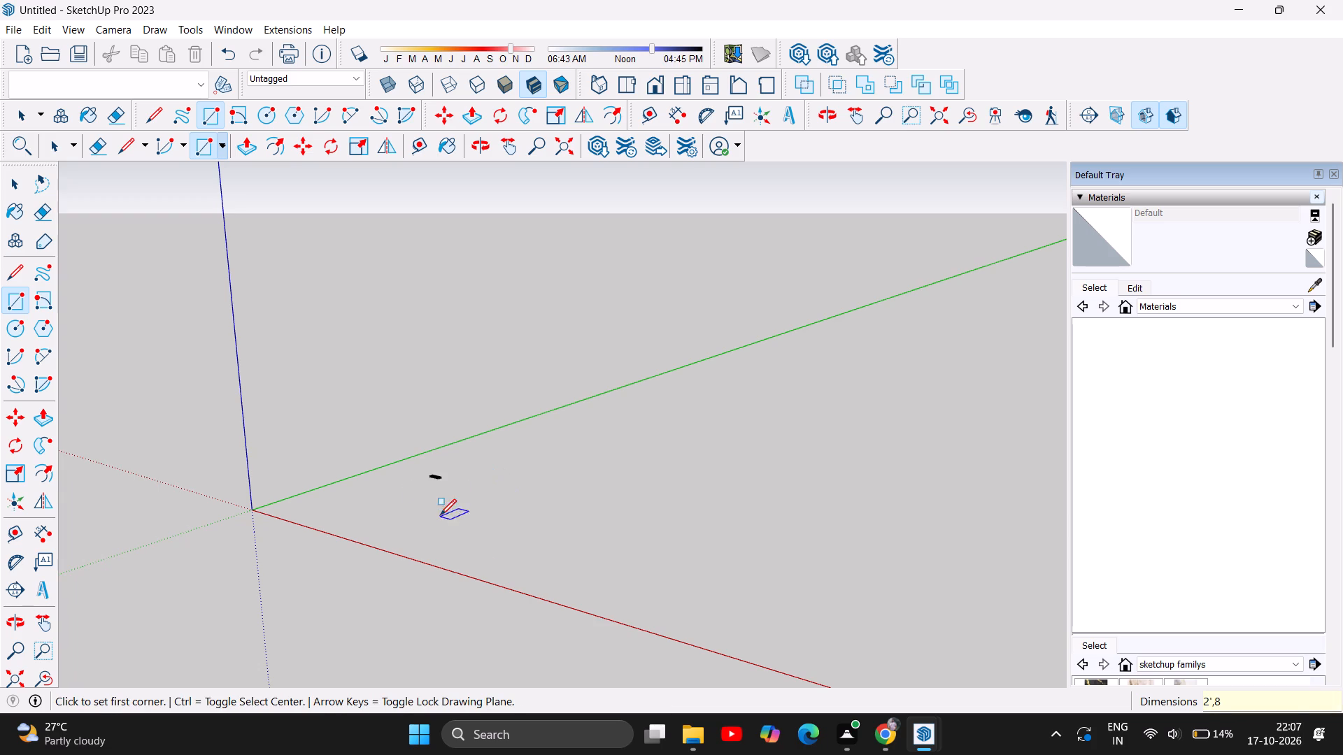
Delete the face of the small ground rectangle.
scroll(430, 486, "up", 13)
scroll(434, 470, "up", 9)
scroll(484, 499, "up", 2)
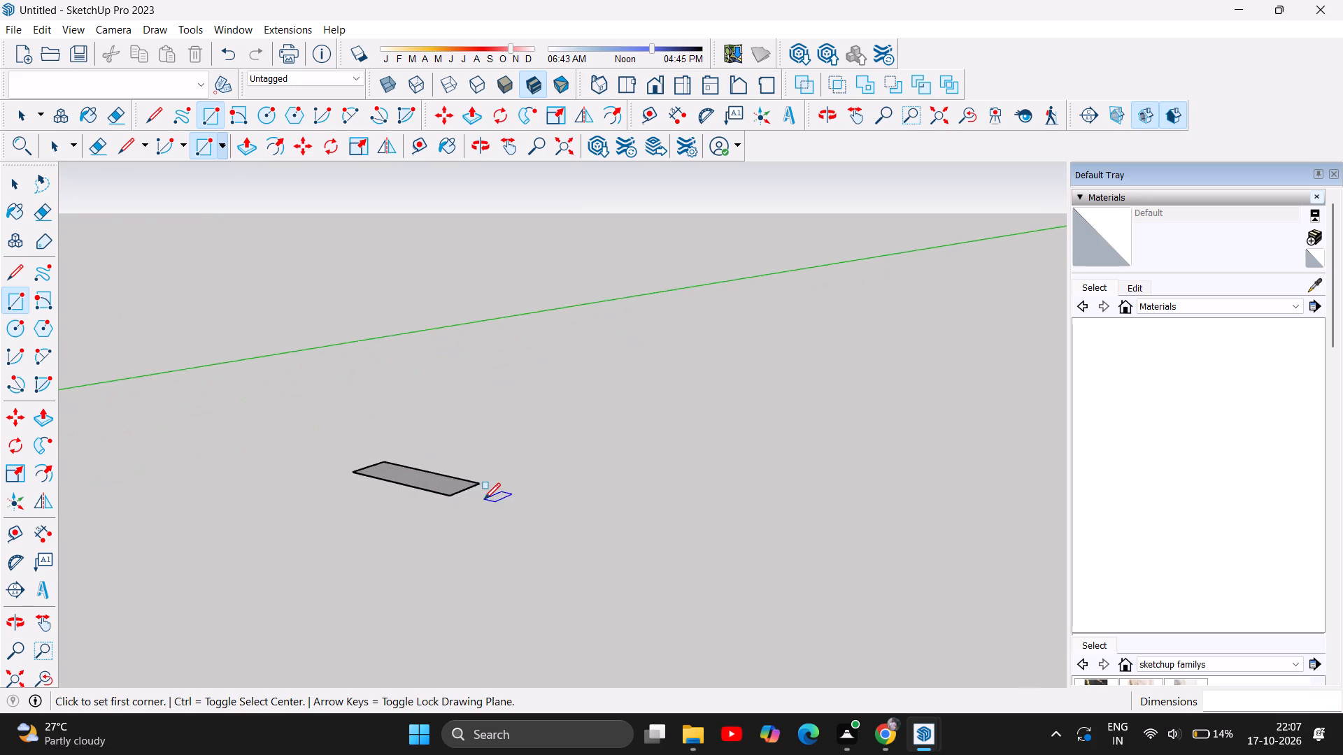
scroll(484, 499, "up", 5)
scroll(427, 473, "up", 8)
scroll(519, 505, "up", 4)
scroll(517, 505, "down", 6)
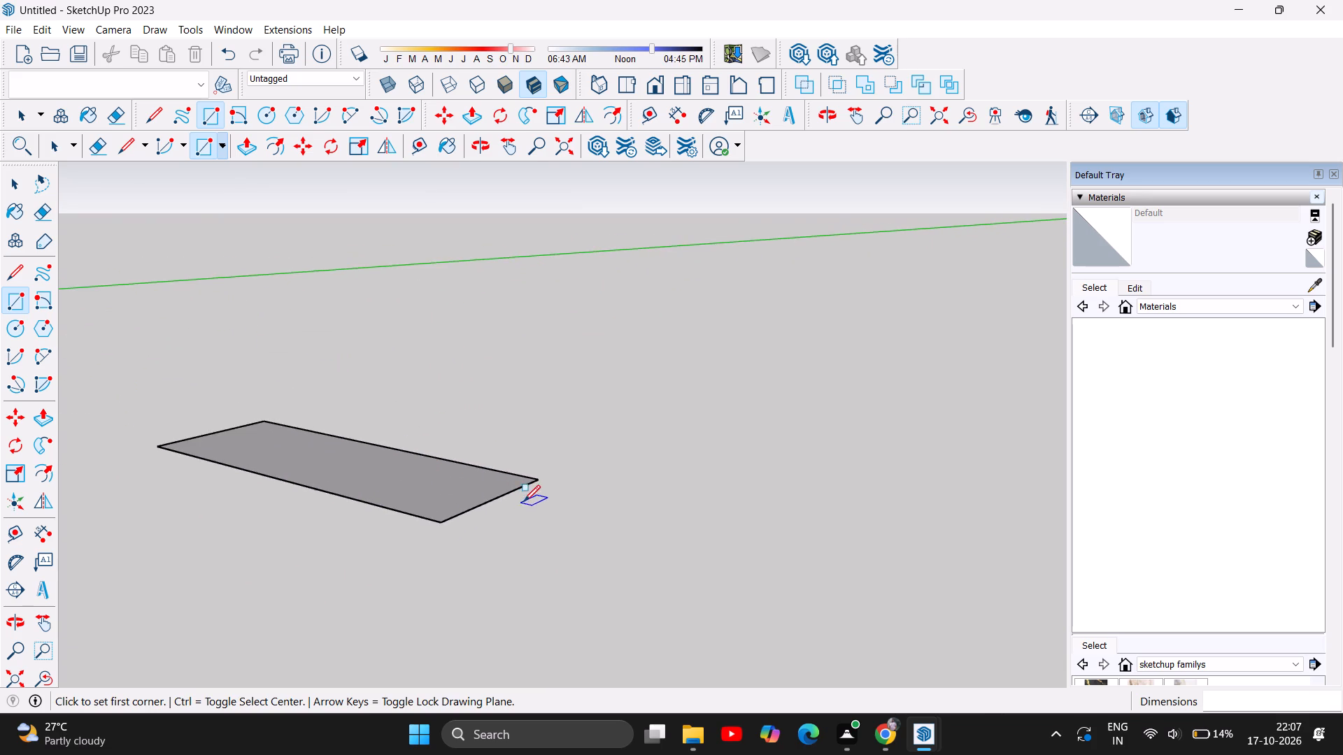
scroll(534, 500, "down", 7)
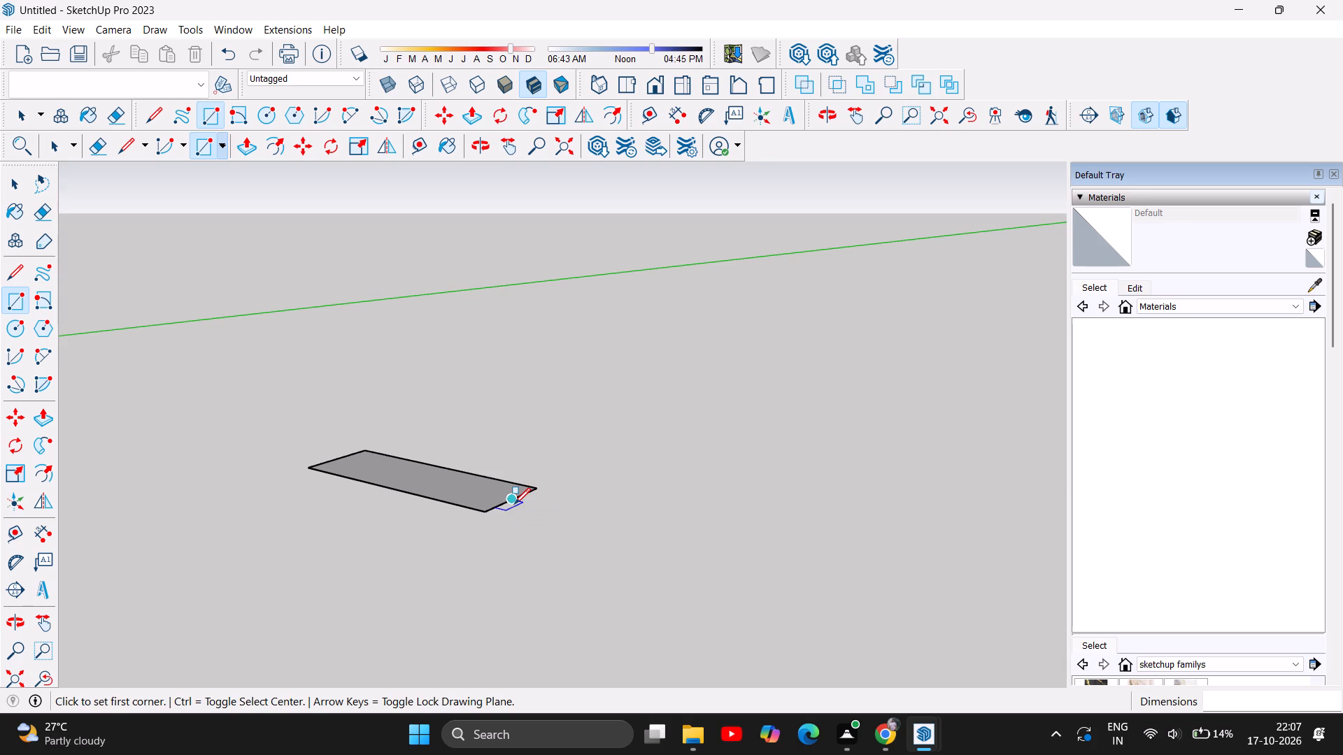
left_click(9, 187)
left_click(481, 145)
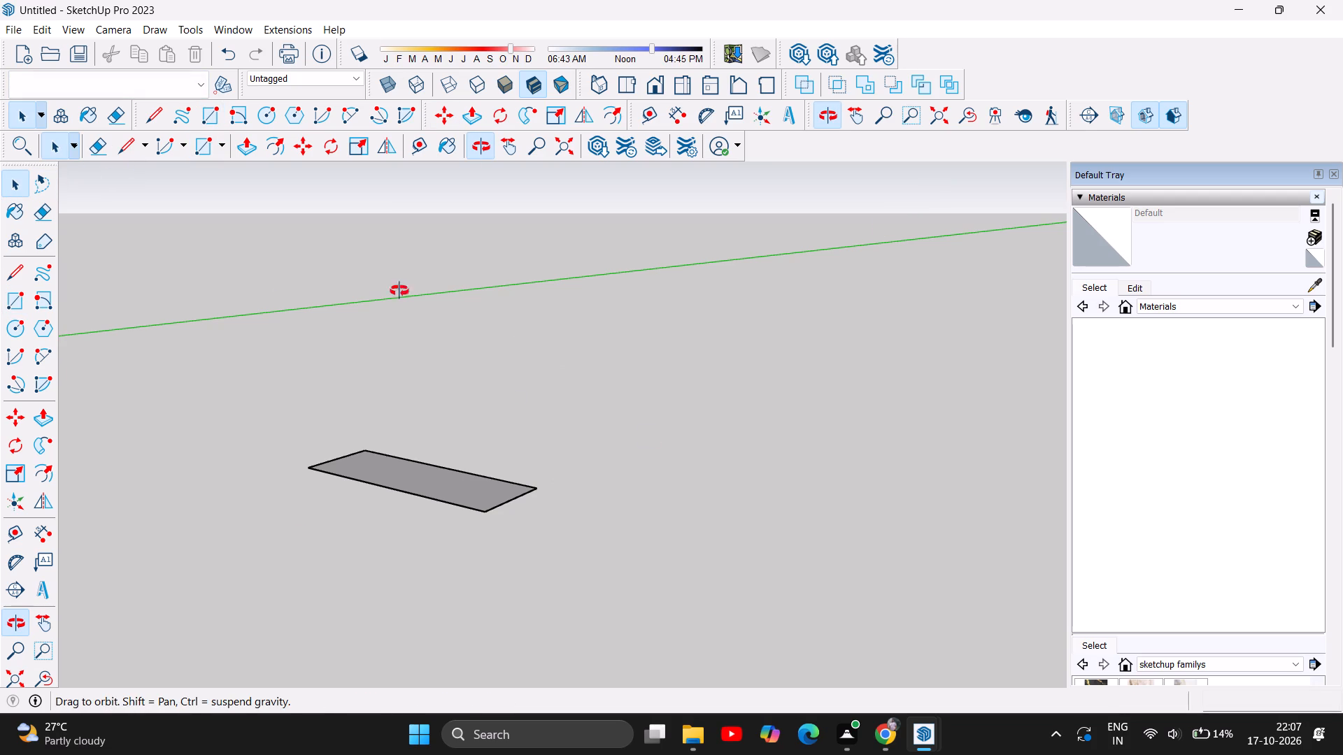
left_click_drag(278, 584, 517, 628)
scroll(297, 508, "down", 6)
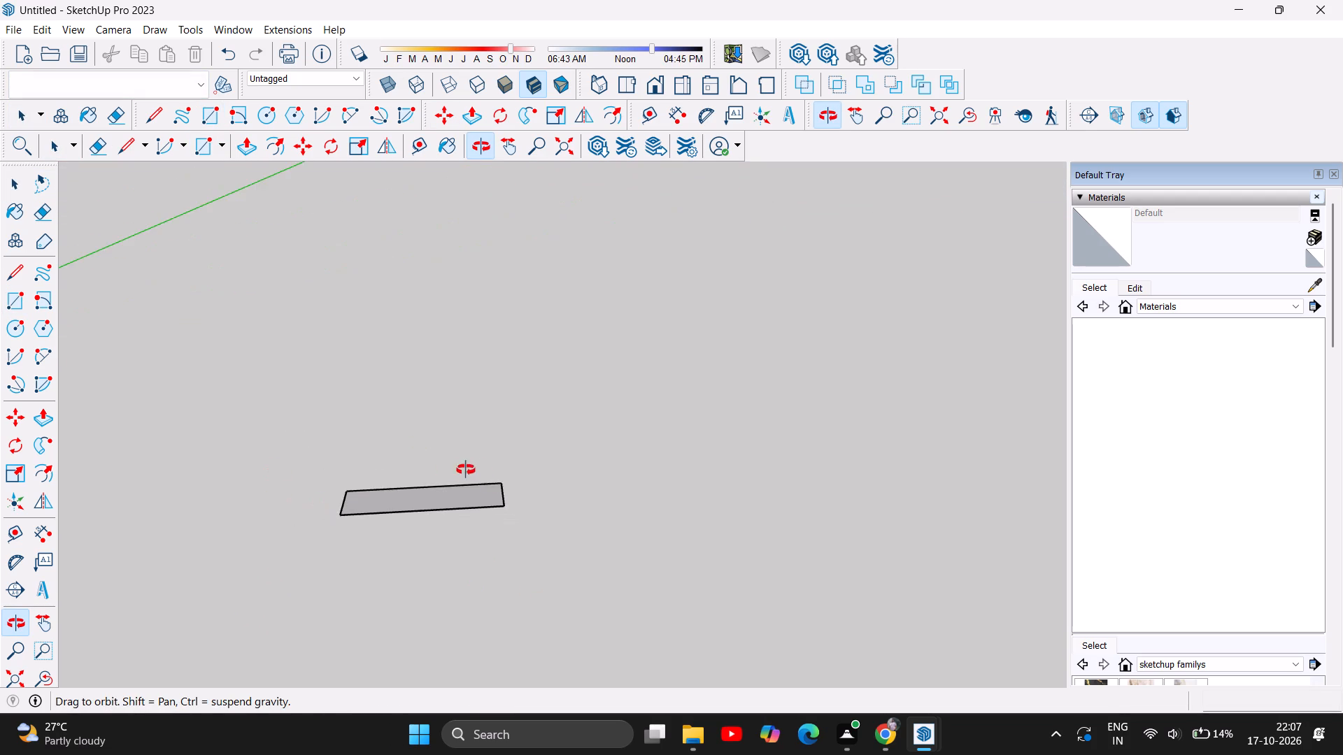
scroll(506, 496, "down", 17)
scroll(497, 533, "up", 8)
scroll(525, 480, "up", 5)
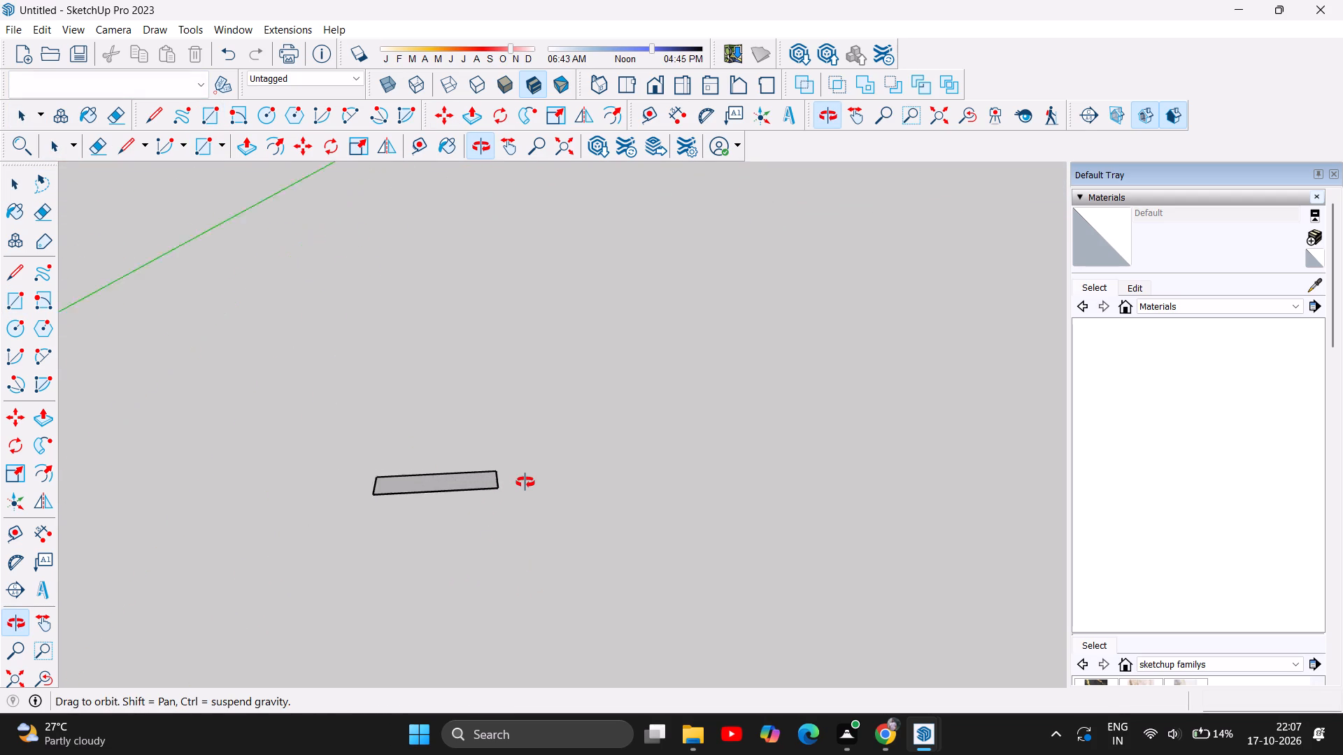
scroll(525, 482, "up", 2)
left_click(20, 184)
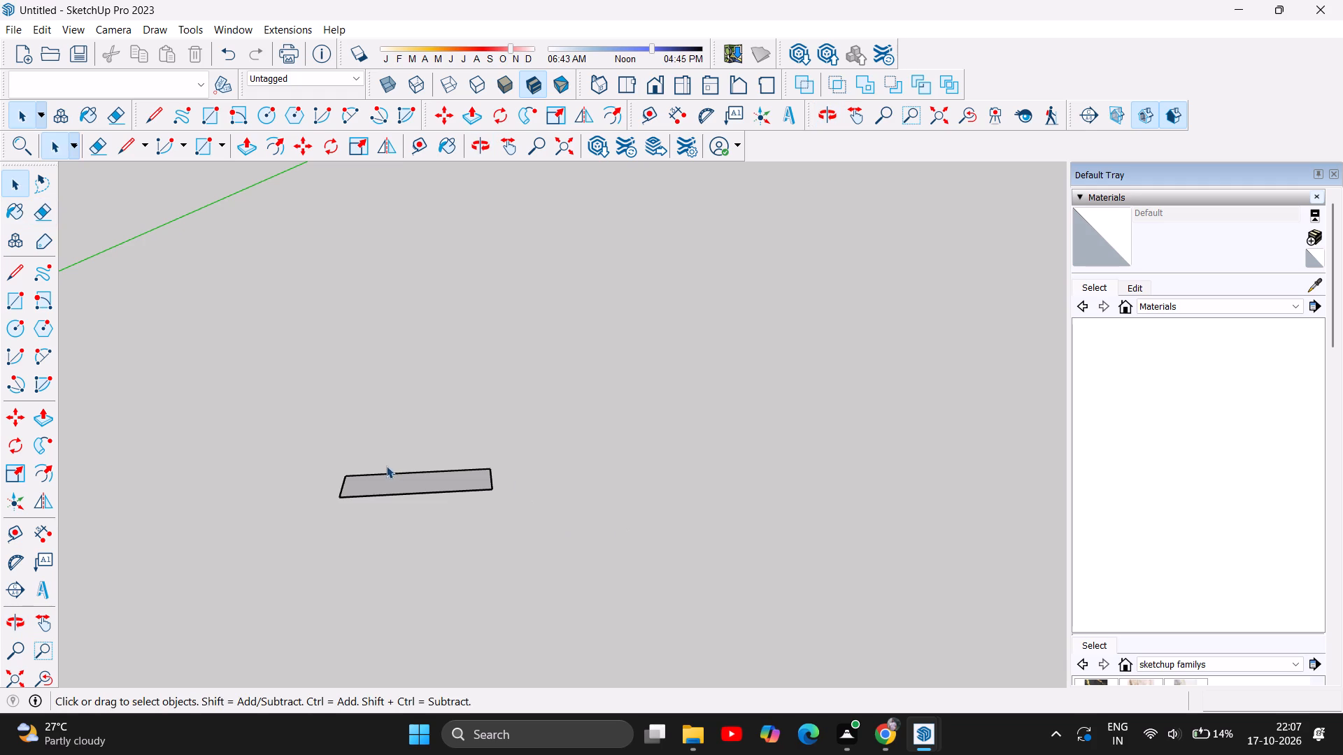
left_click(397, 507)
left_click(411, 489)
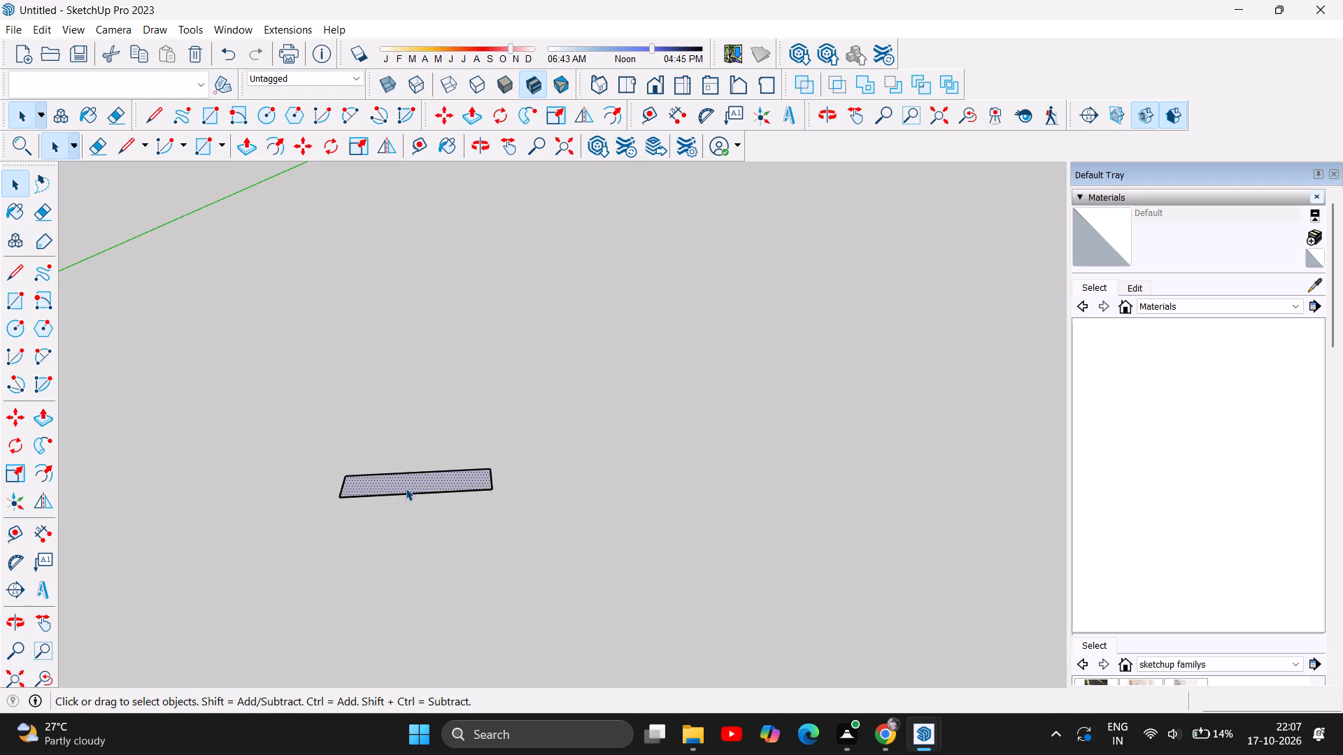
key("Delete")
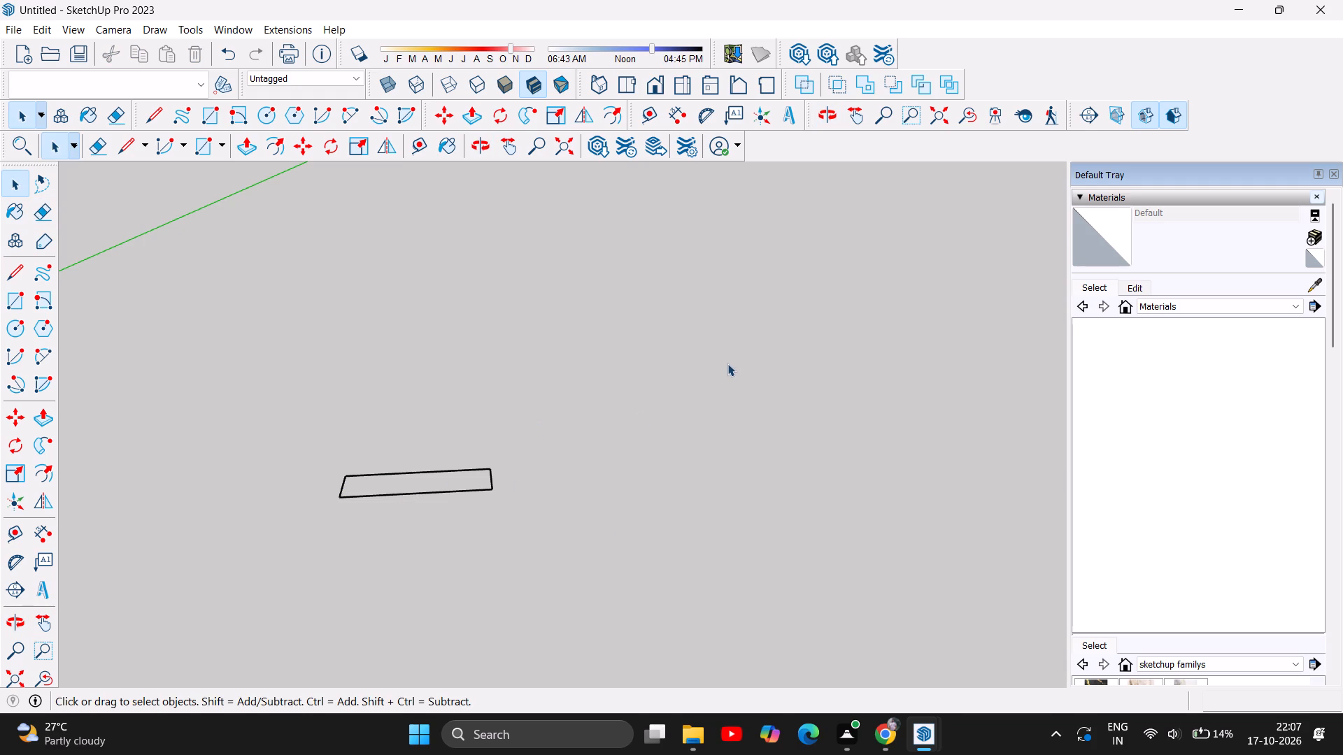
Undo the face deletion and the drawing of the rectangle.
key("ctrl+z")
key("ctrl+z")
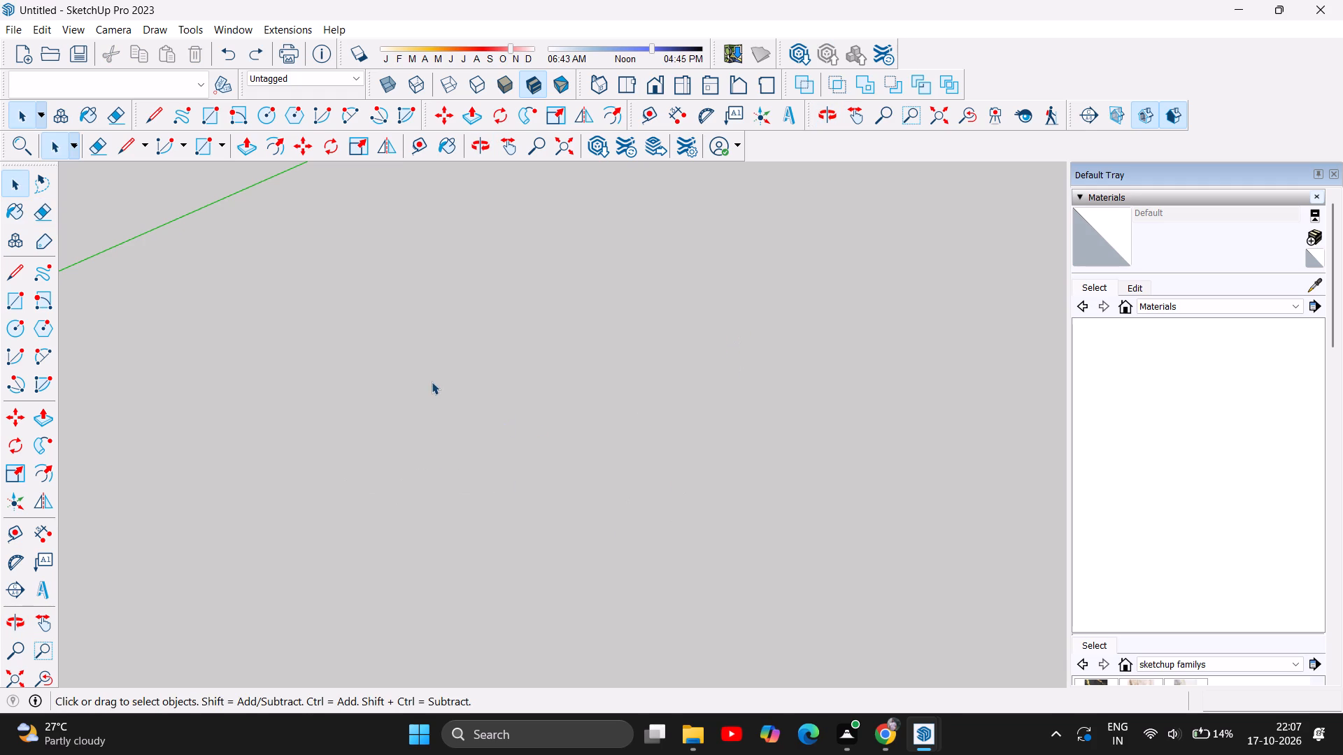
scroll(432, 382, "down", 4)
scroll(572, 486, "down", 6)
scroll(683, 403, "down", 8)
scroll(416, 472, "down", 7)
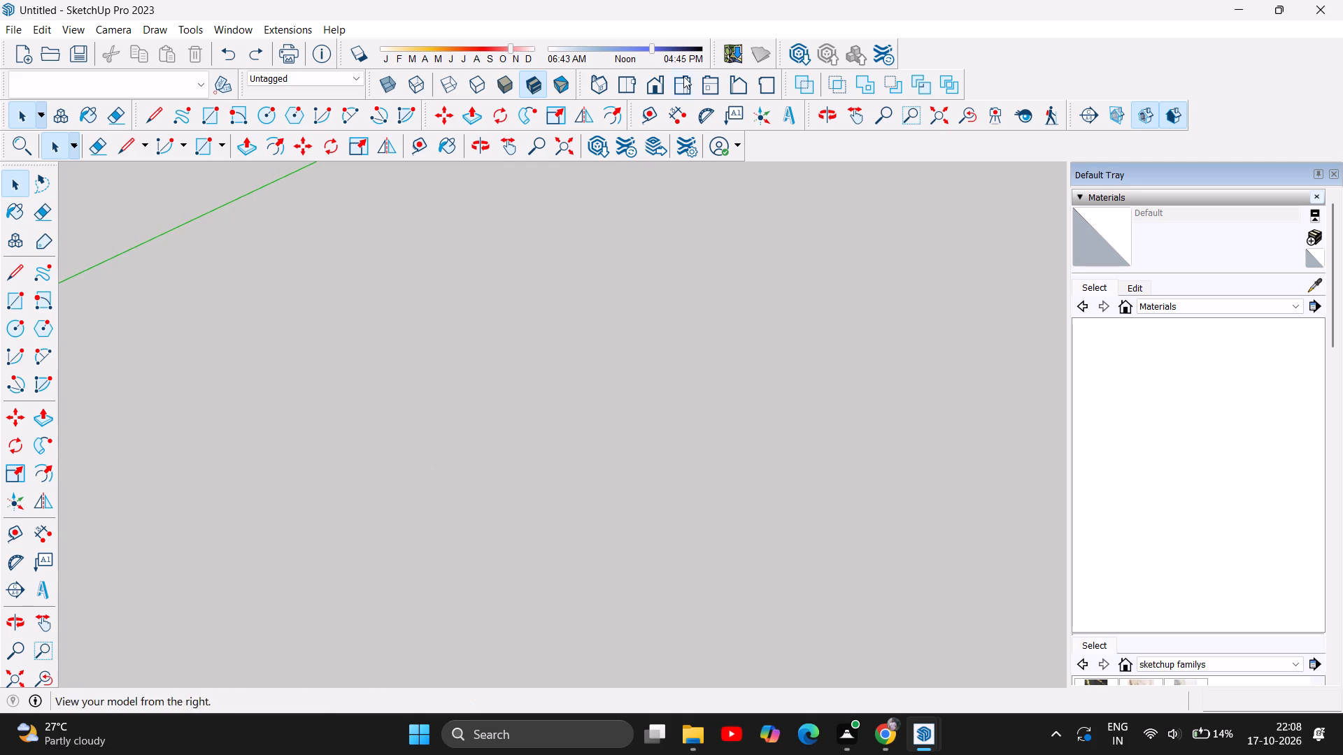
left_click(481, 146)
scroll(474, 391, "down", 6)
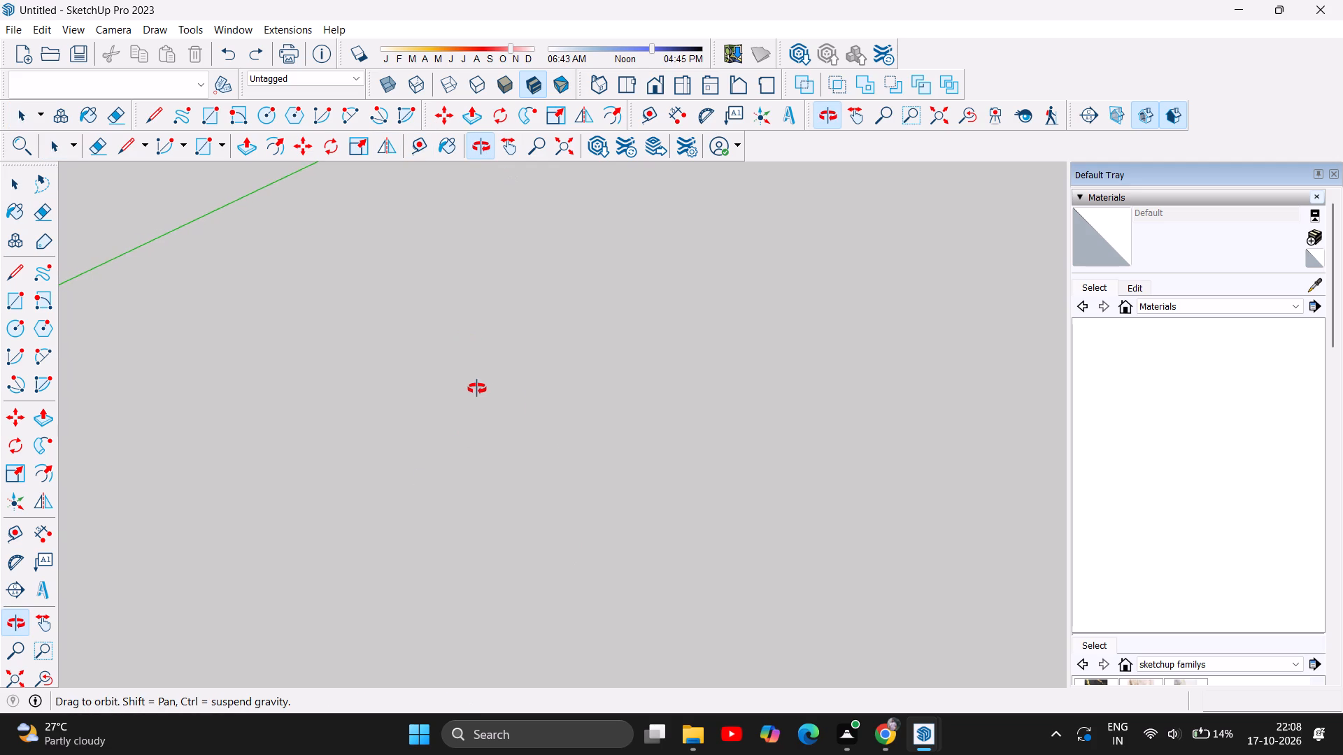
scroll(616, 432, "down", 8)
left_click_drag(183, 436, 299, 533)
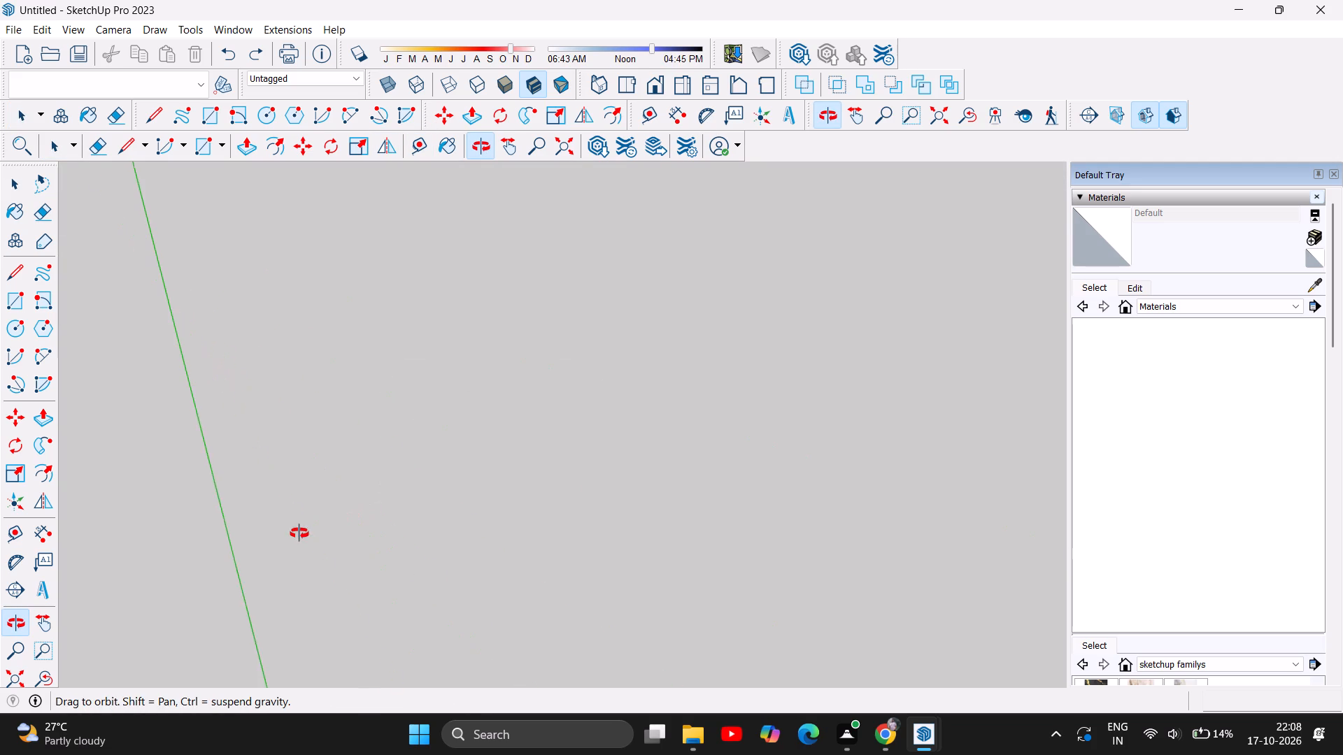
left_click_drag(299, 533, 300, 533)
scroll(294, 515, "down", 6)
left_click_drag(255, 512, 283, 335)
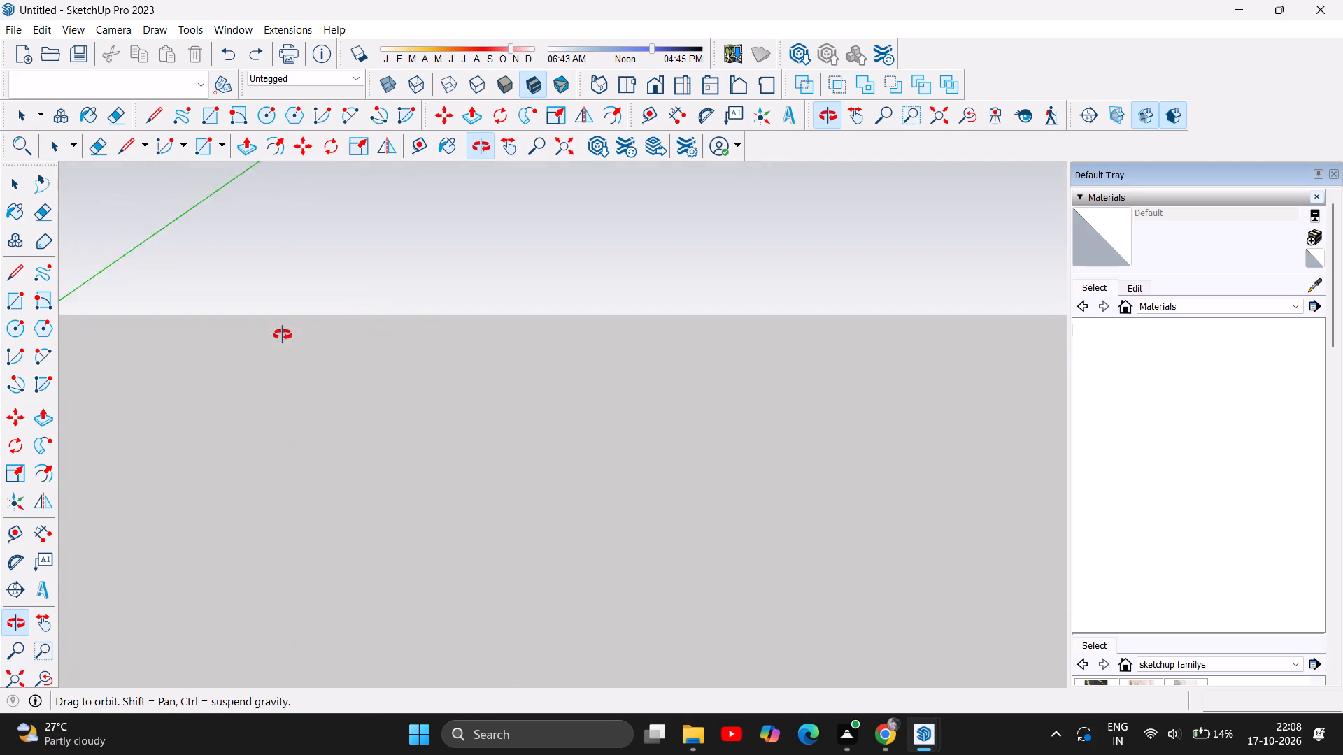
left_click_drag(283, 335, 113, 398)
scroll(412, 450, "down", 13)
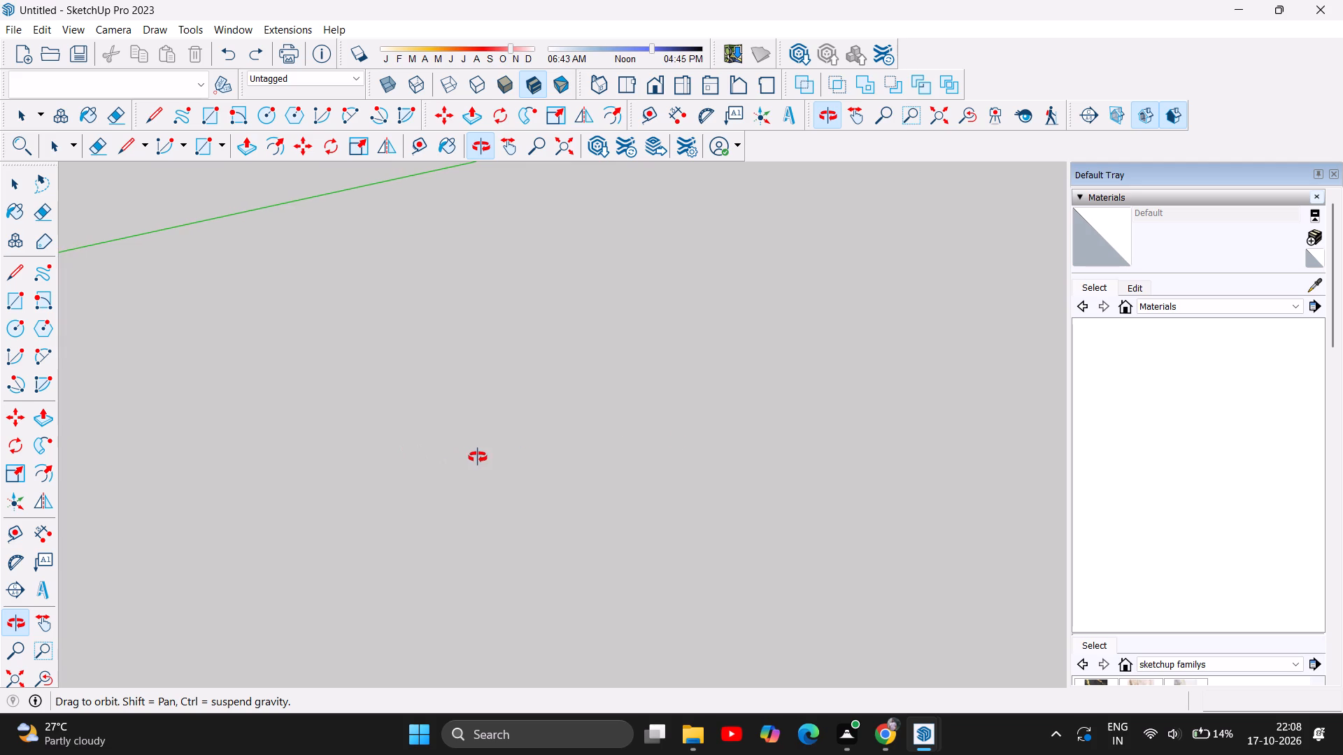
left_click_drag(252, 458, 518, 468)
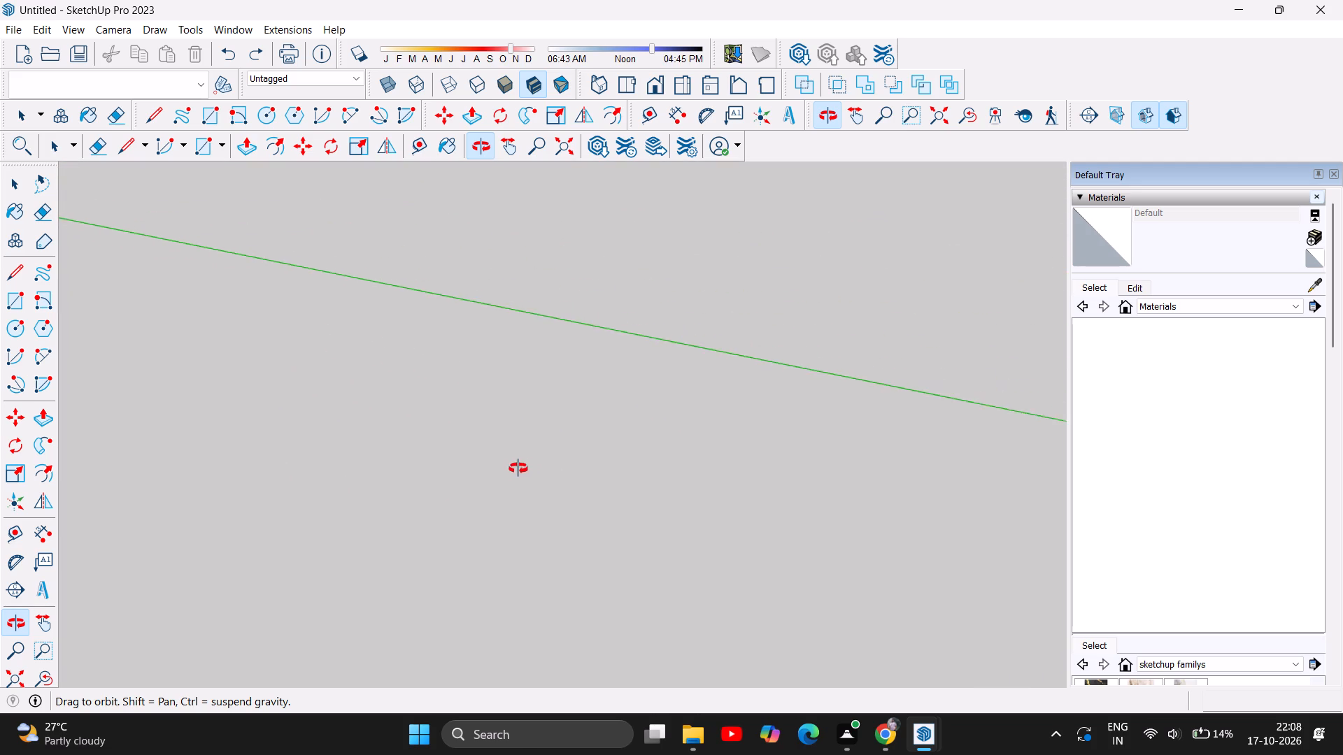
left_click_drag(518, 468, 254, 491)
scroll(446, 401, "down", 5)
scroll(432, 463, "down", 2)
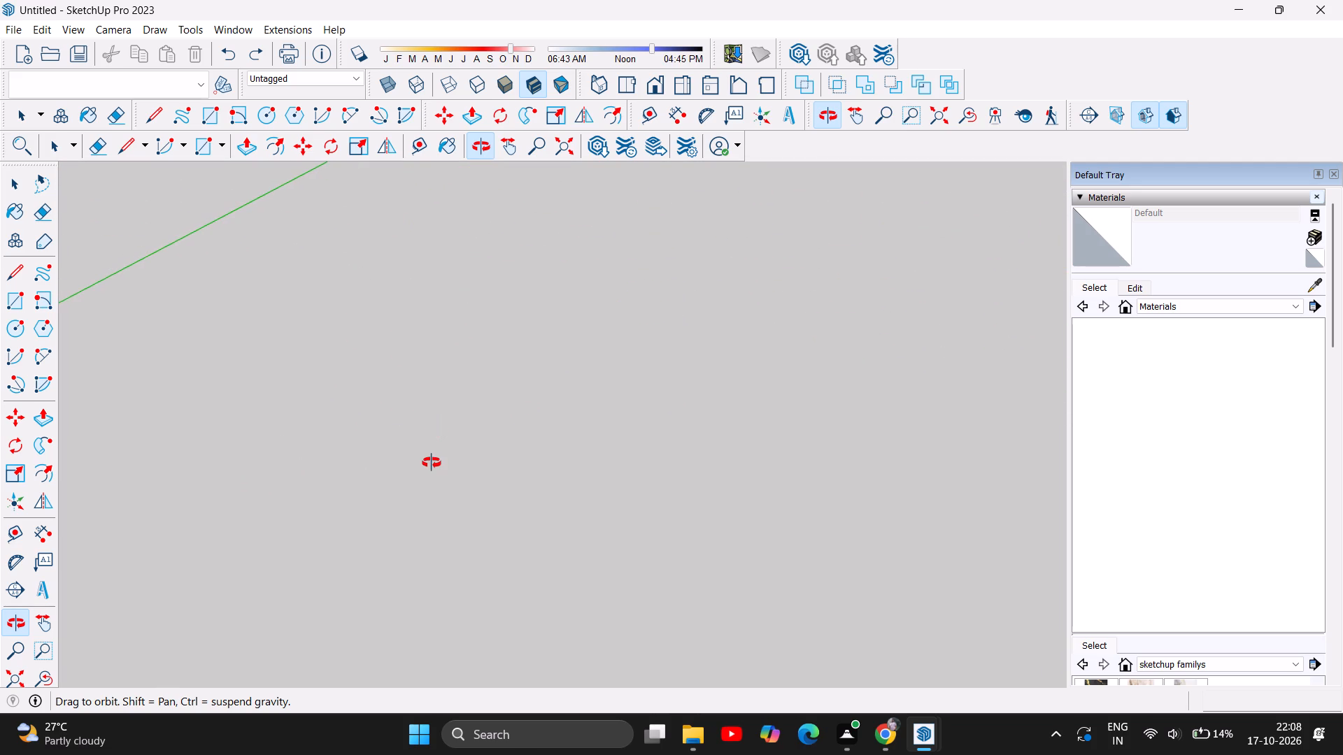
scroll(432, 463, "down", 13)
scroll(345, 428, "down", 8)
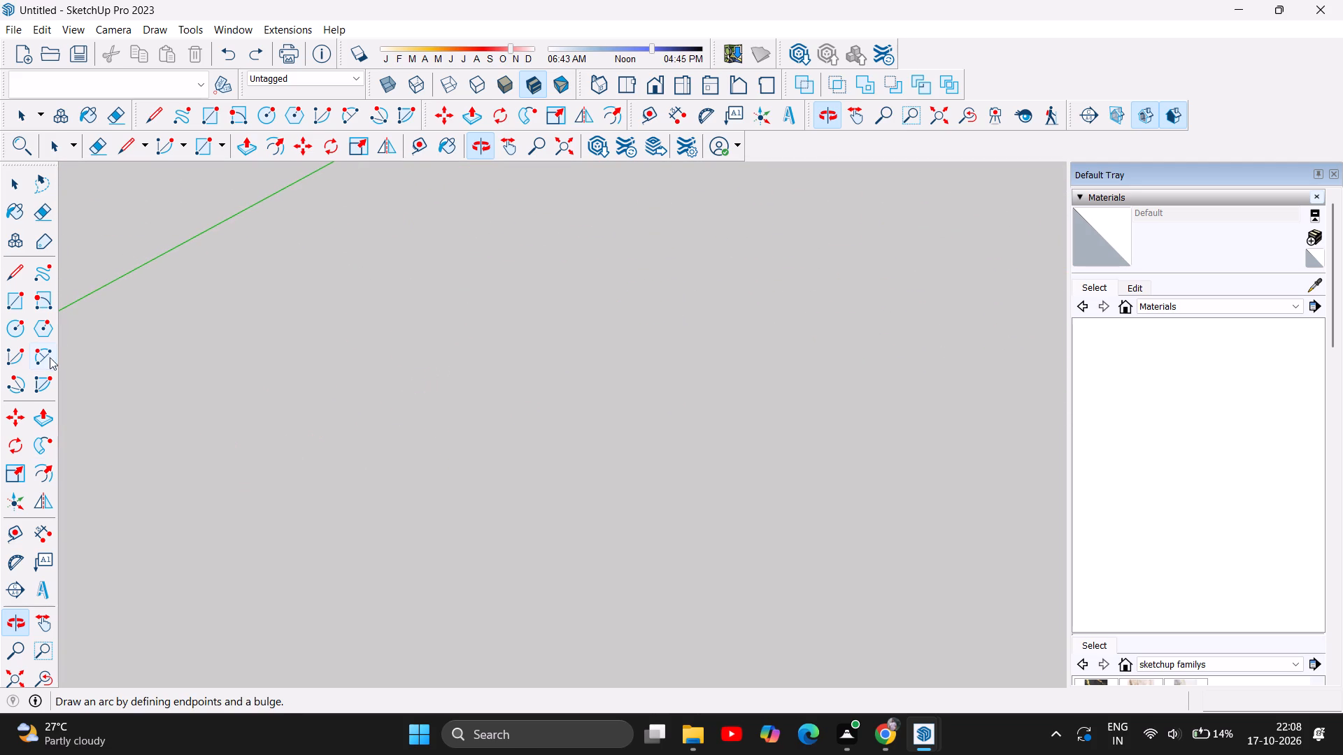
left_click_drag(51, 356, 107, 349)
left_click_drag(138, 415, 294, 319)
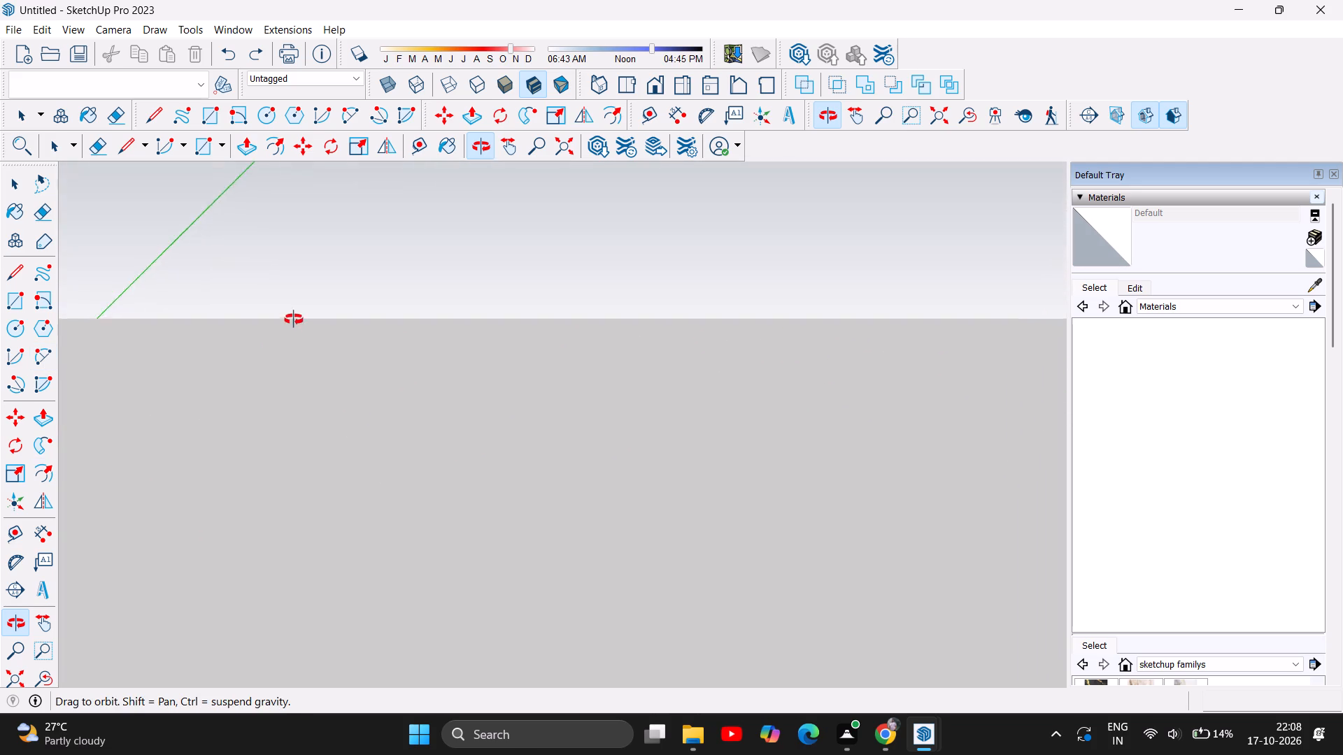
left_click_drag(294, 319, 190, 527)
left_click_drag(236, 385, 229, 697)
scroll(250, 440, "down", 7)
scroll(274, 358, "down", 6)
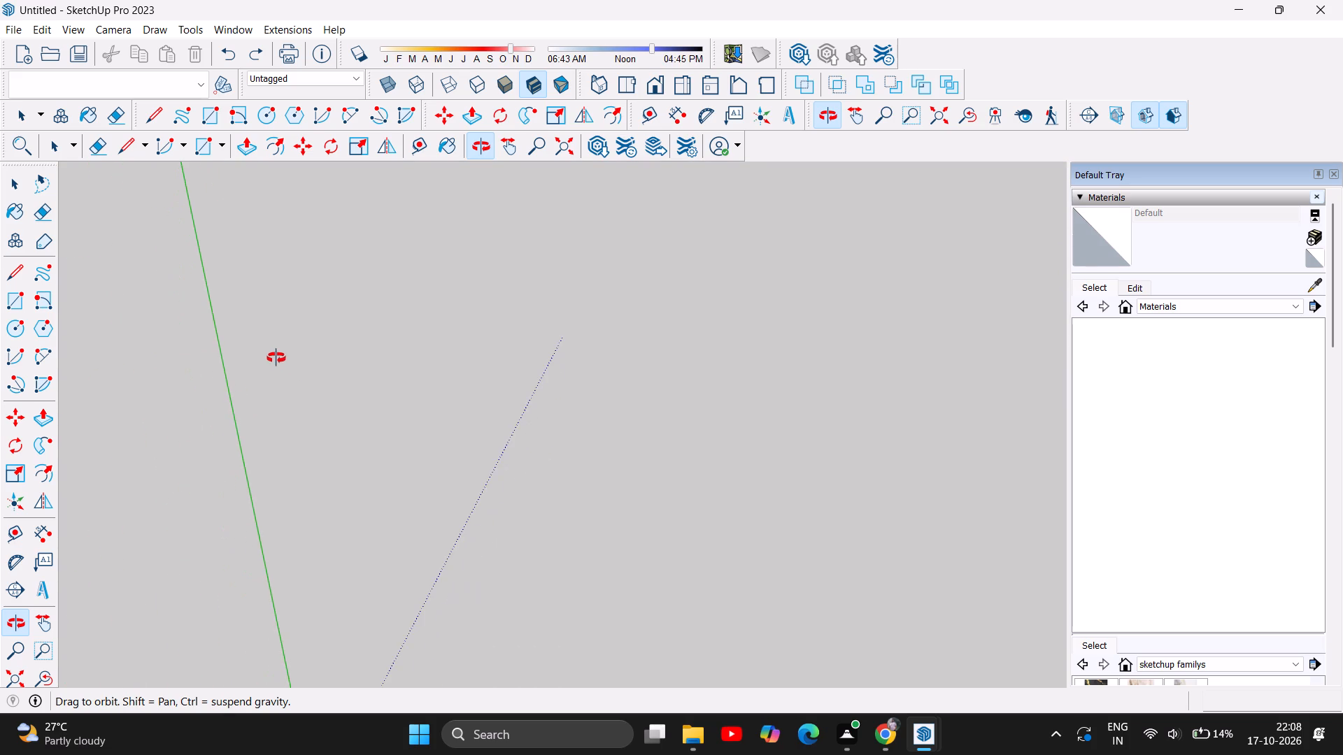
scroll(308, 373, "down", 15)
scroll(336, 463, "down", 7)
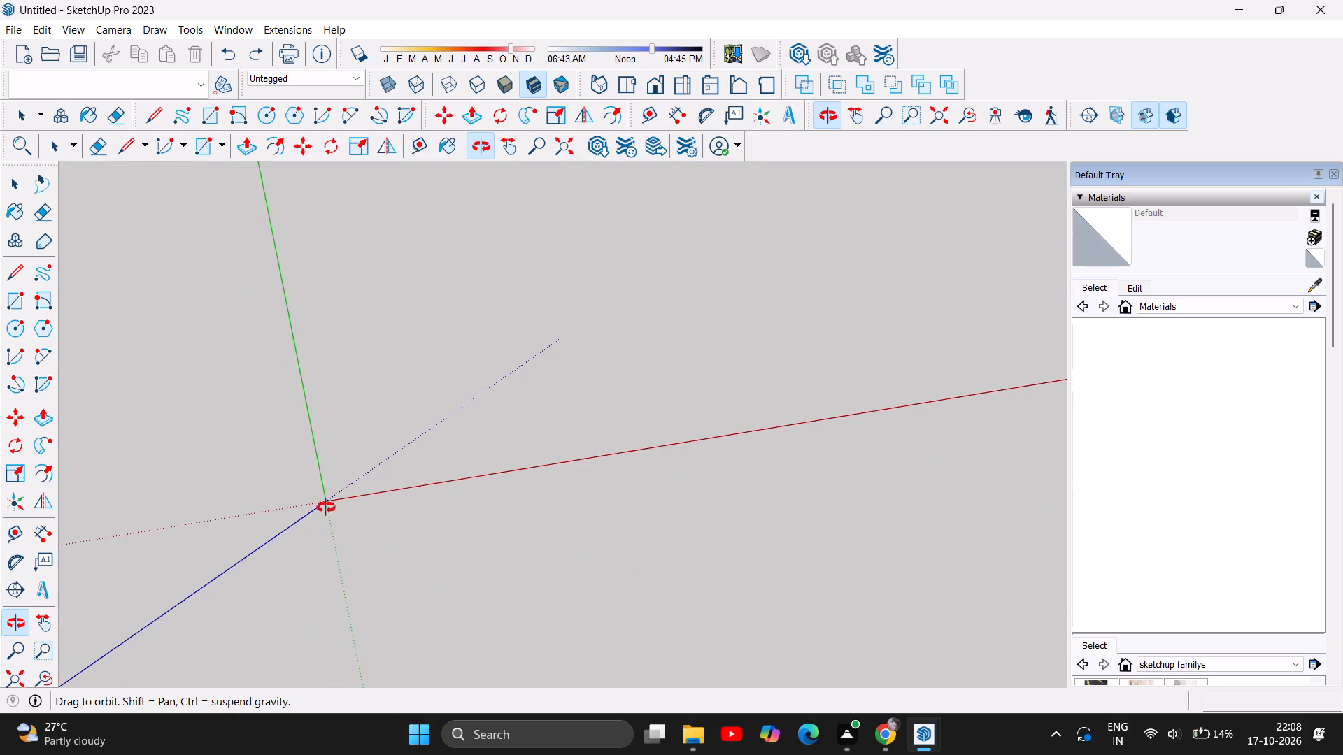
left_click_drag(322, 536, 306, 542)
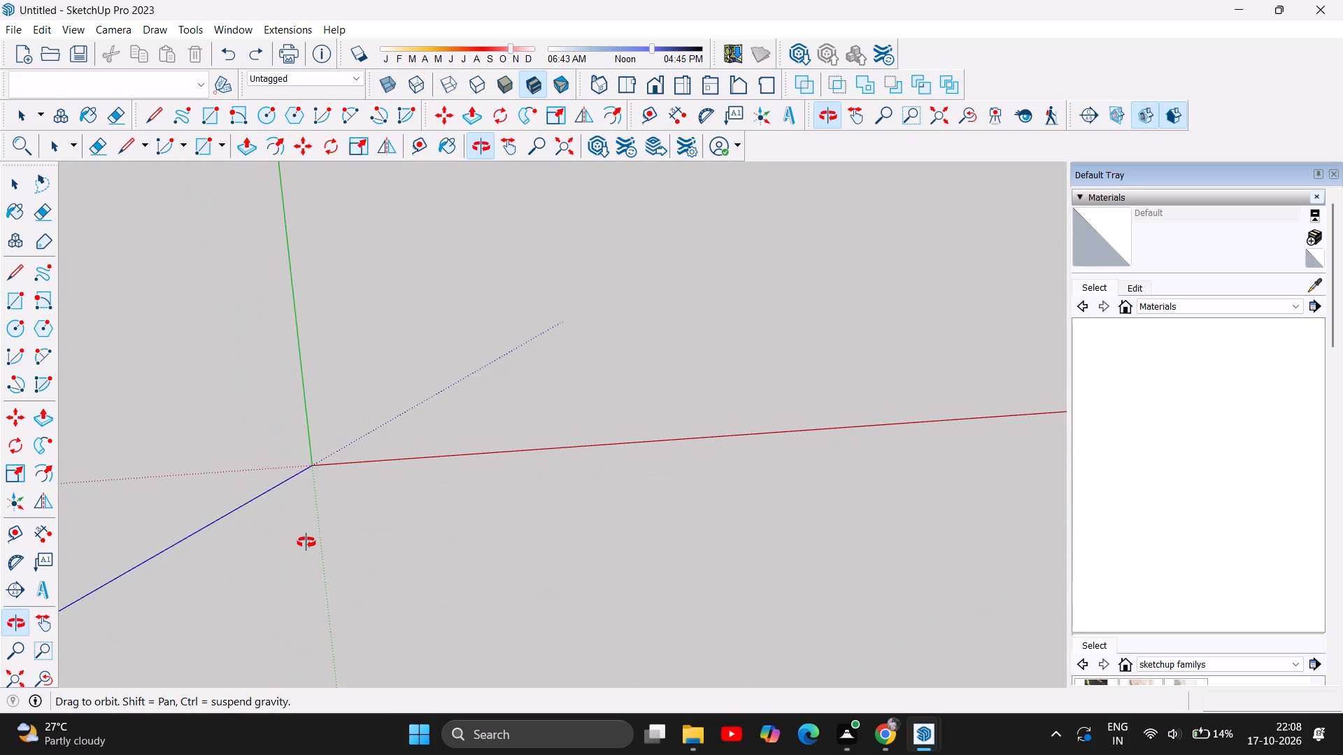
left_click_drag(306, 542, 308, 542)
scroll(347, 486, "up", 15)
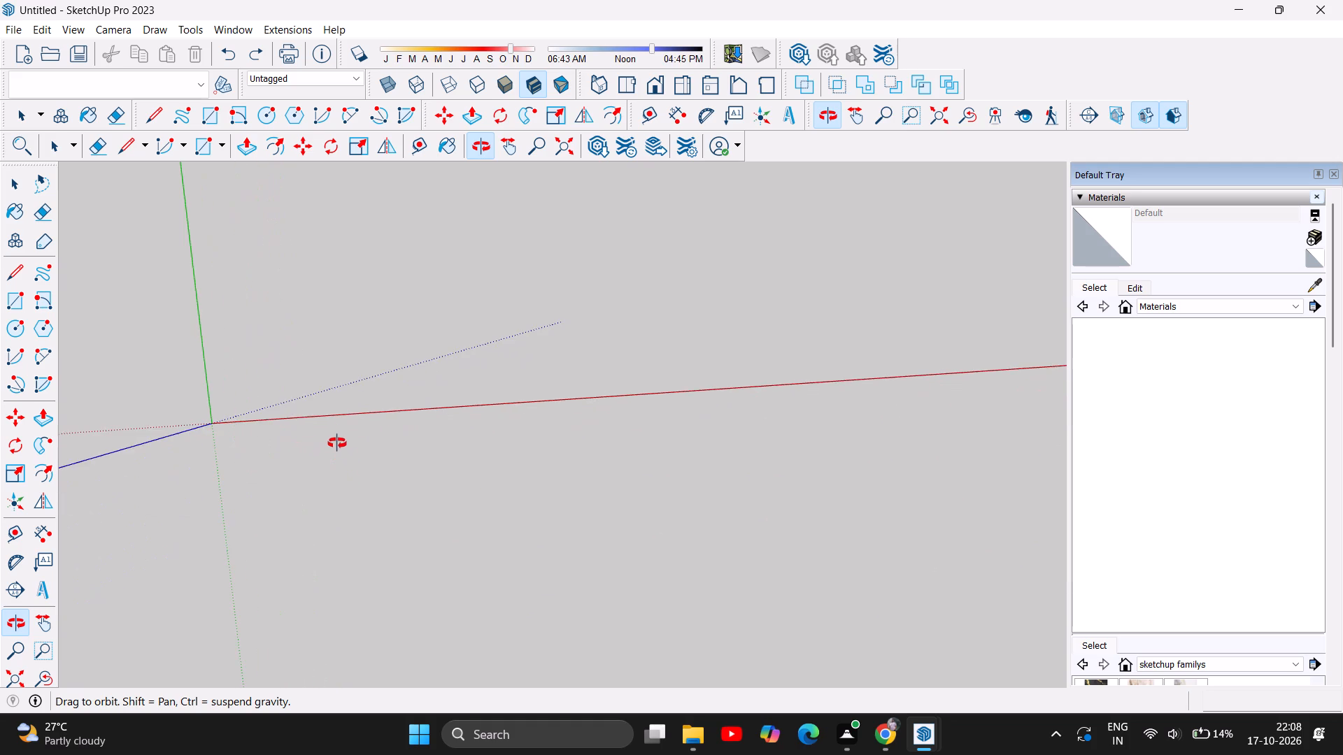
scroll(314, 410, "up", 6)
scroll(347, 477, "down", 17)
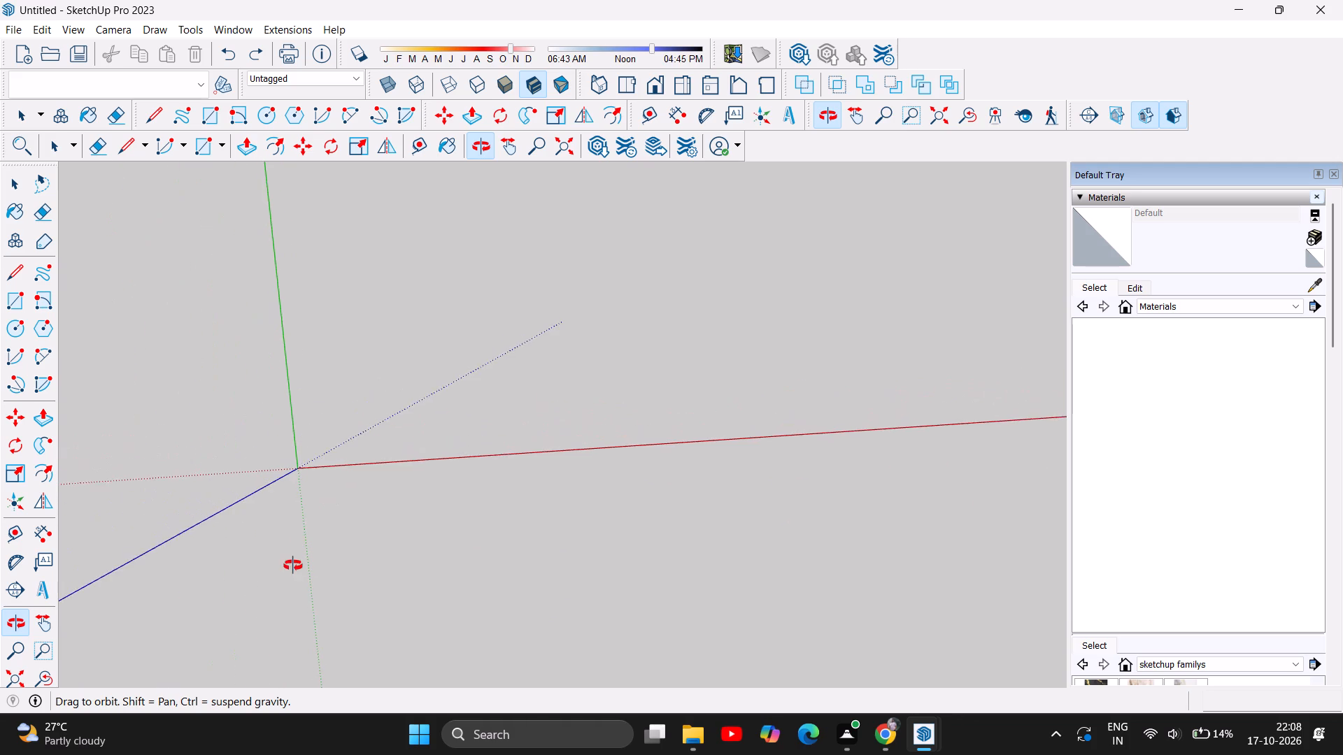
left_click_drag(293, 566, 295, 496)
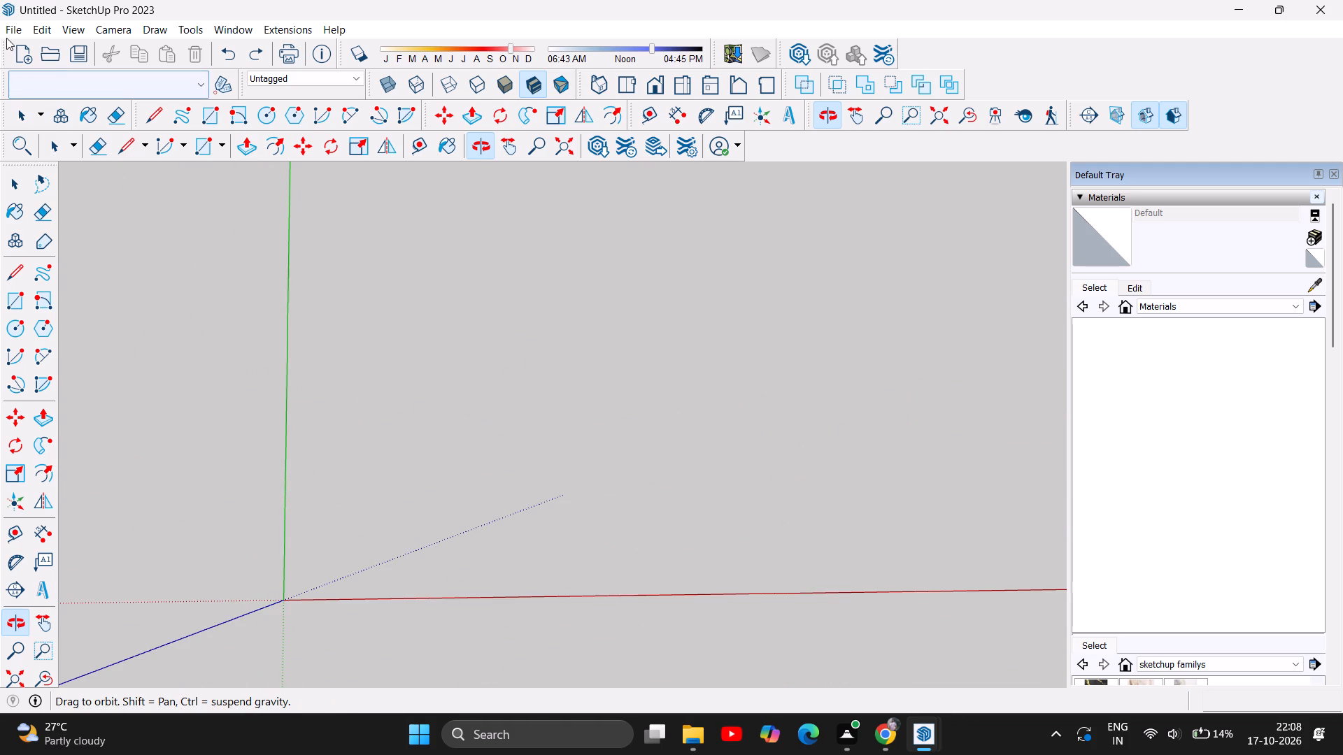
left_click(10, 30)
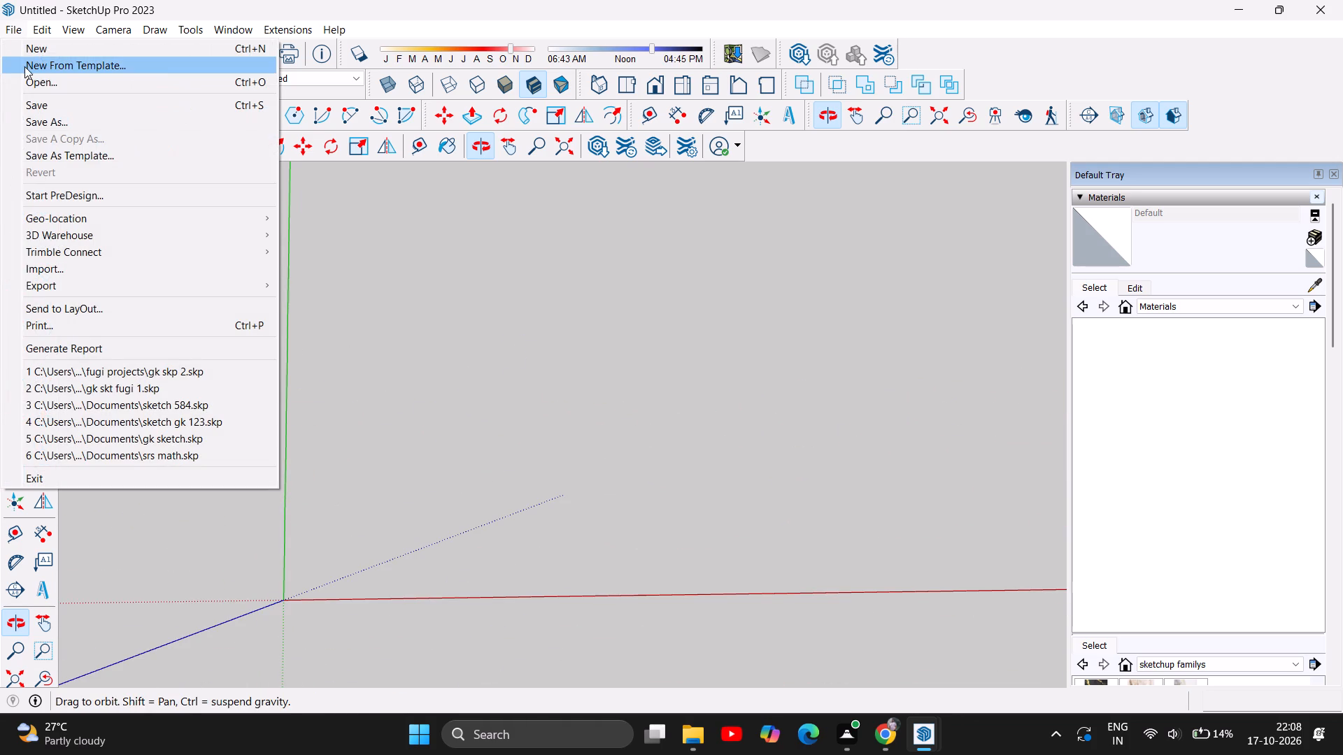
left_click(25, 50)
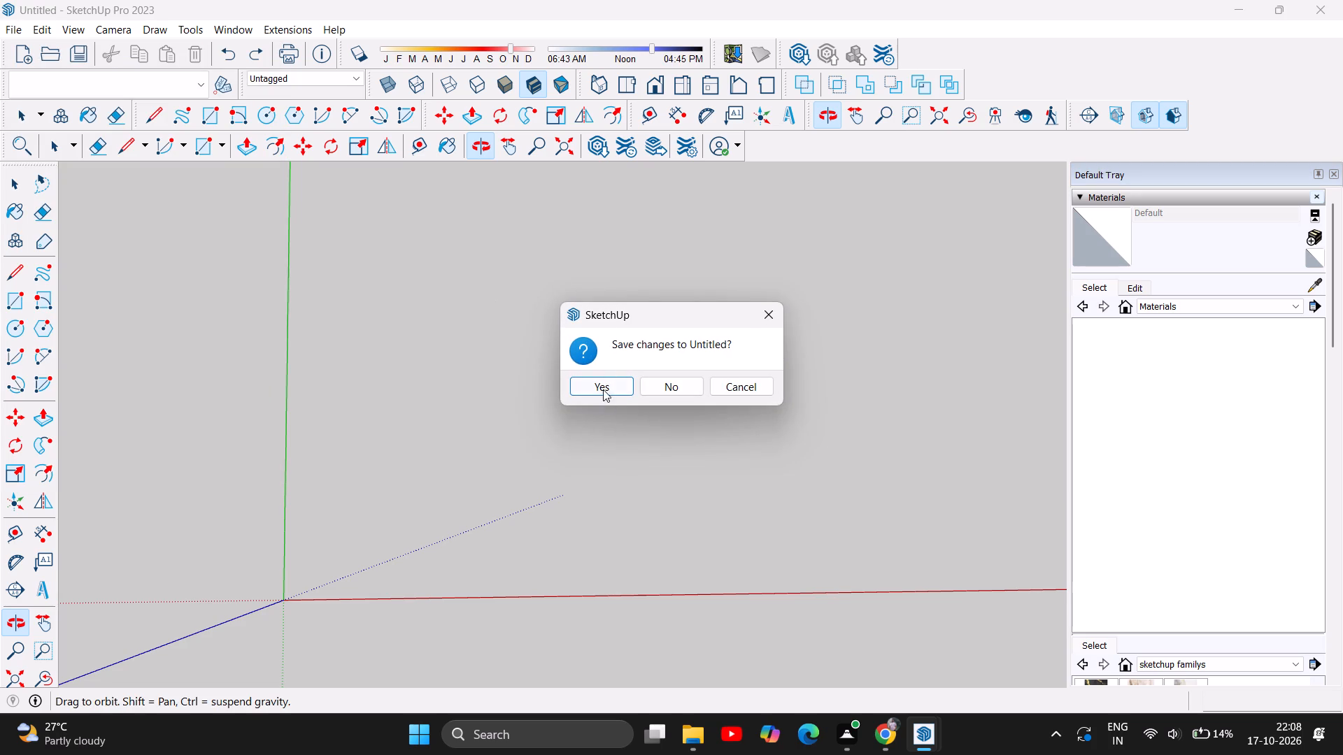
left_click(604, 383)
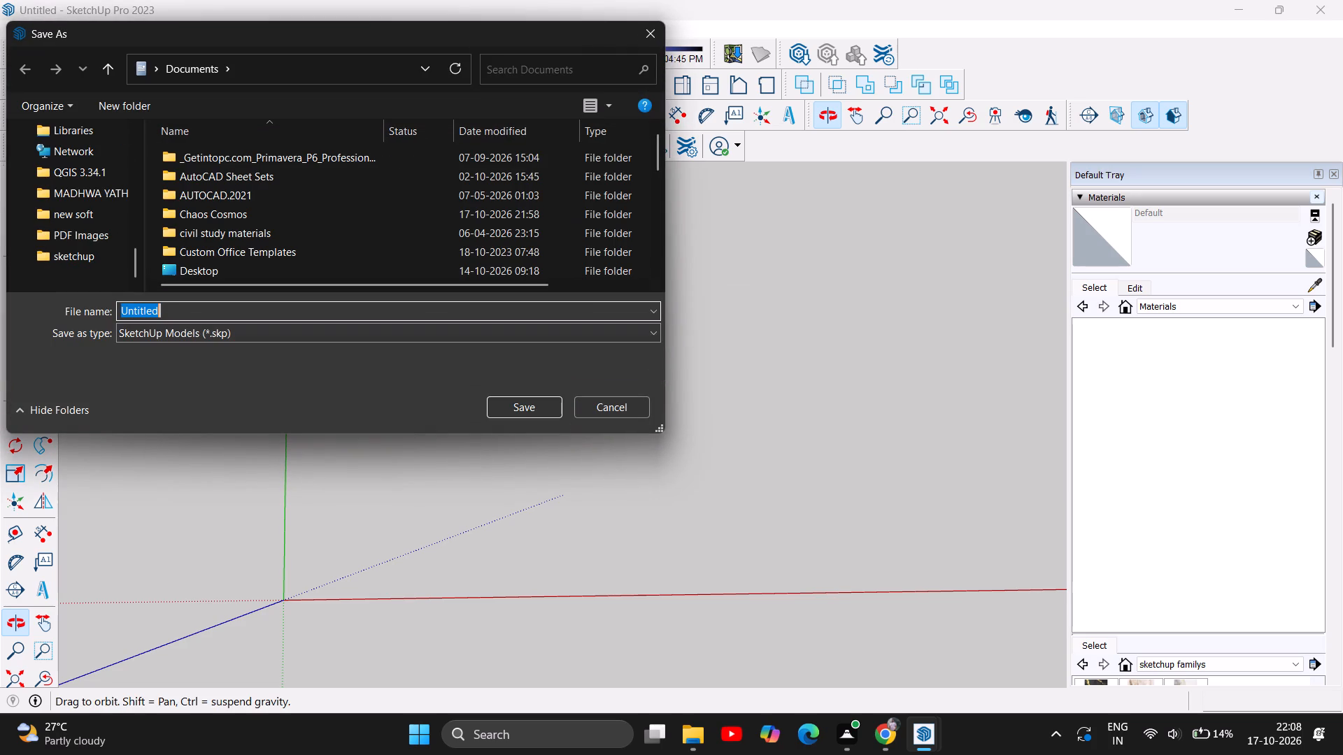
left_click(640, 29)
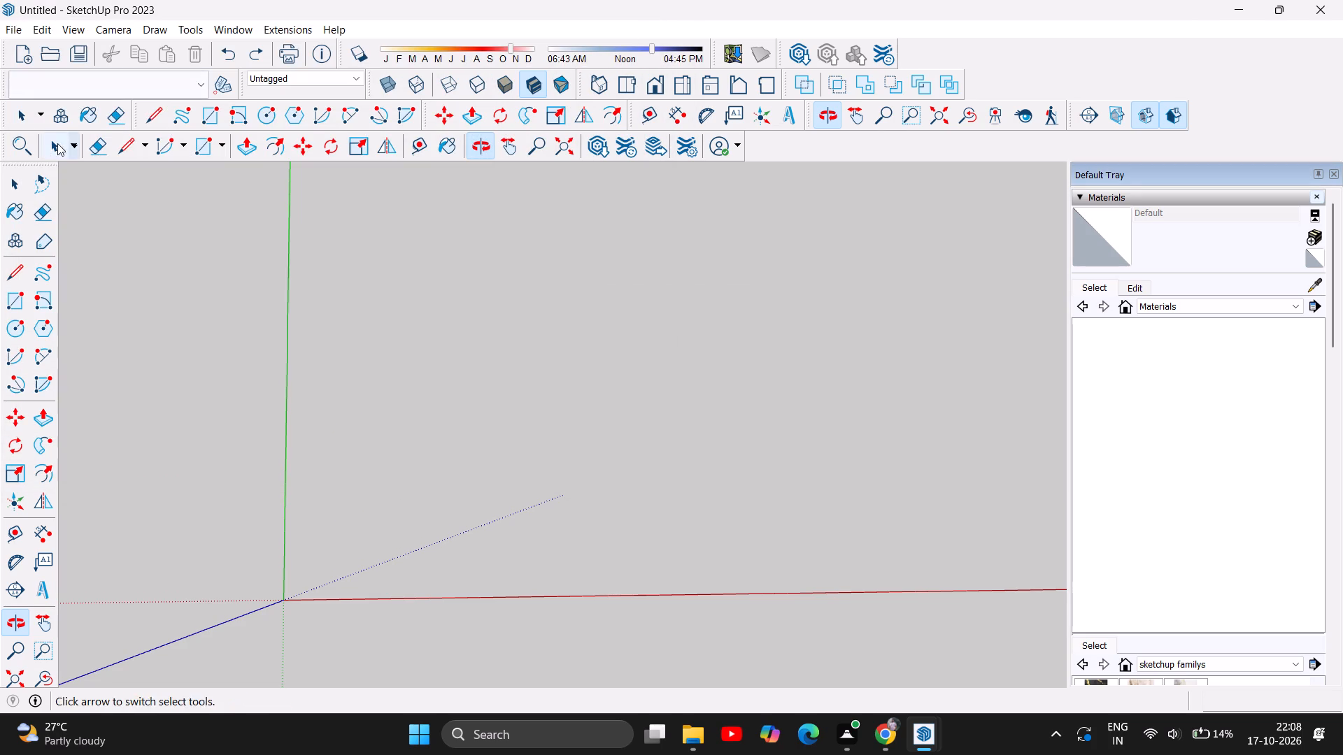
Start a new blank model, discarding the changes to the untitled one.
left_click(21, 54)
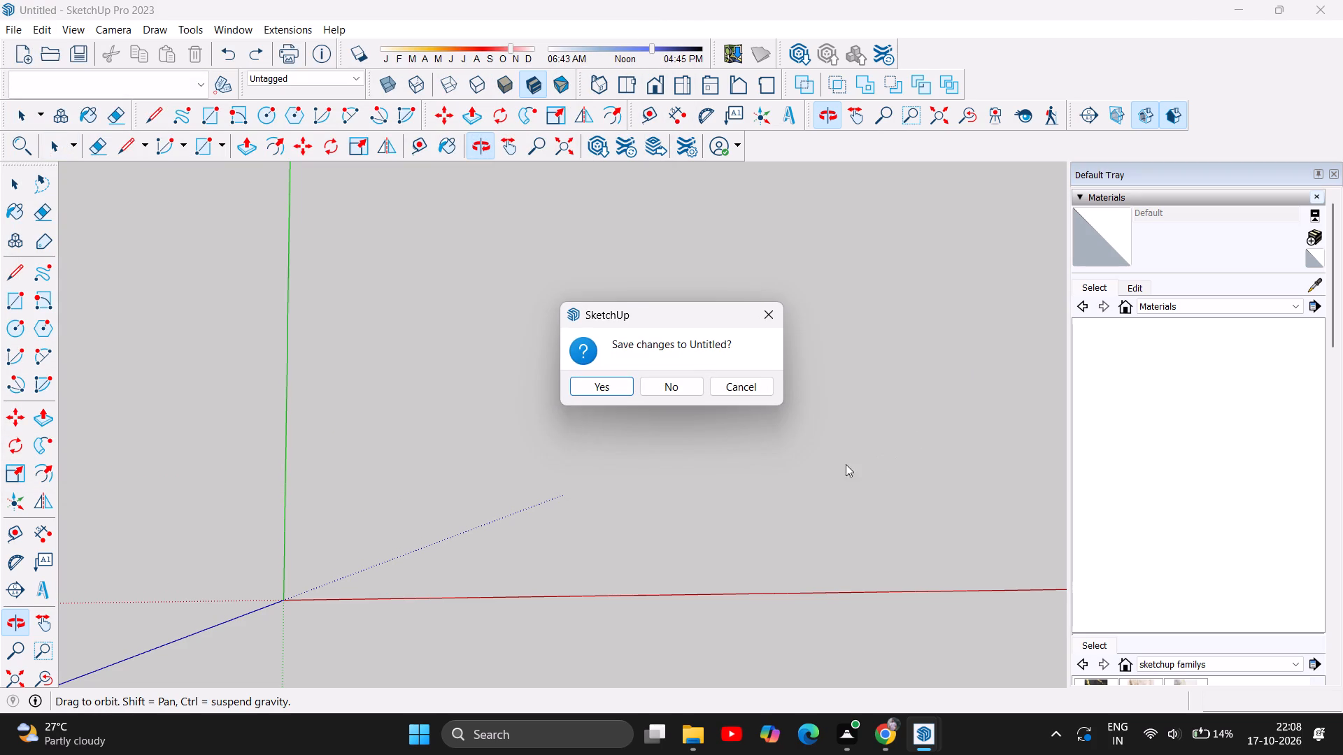
left_click(685, 382)
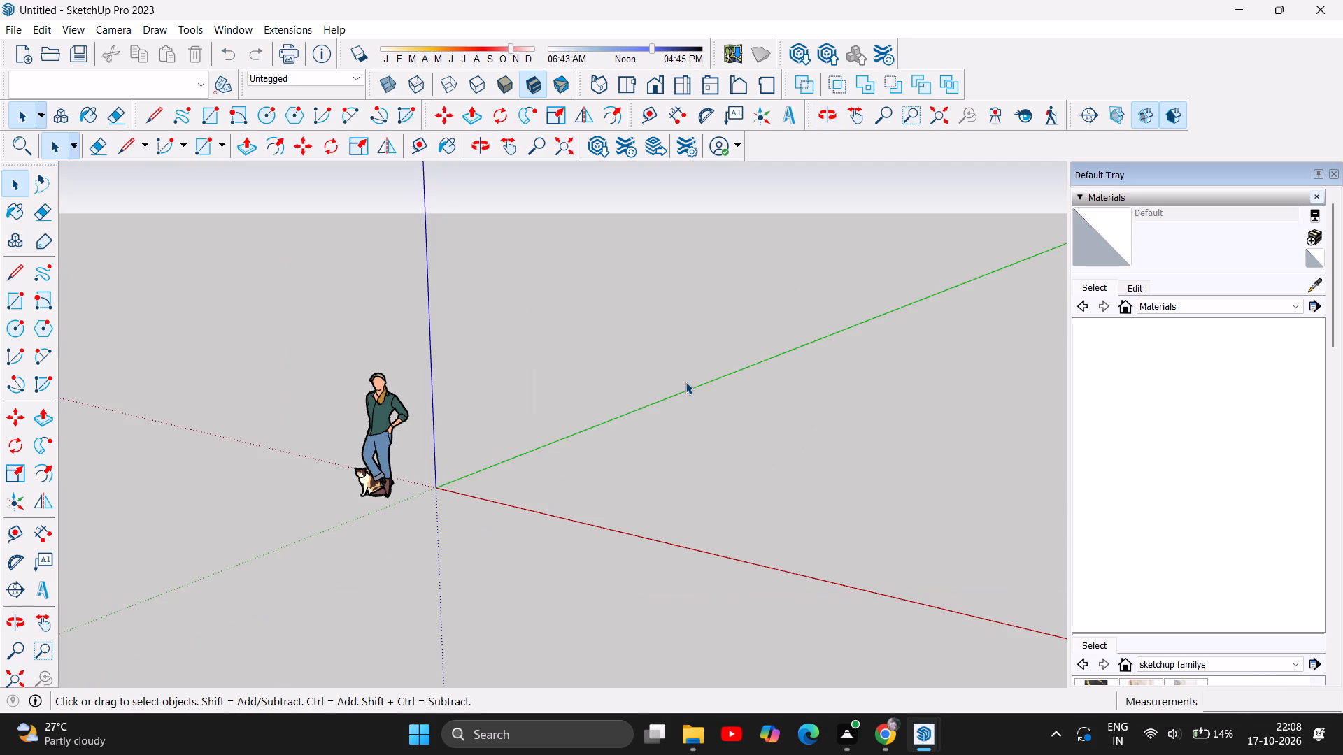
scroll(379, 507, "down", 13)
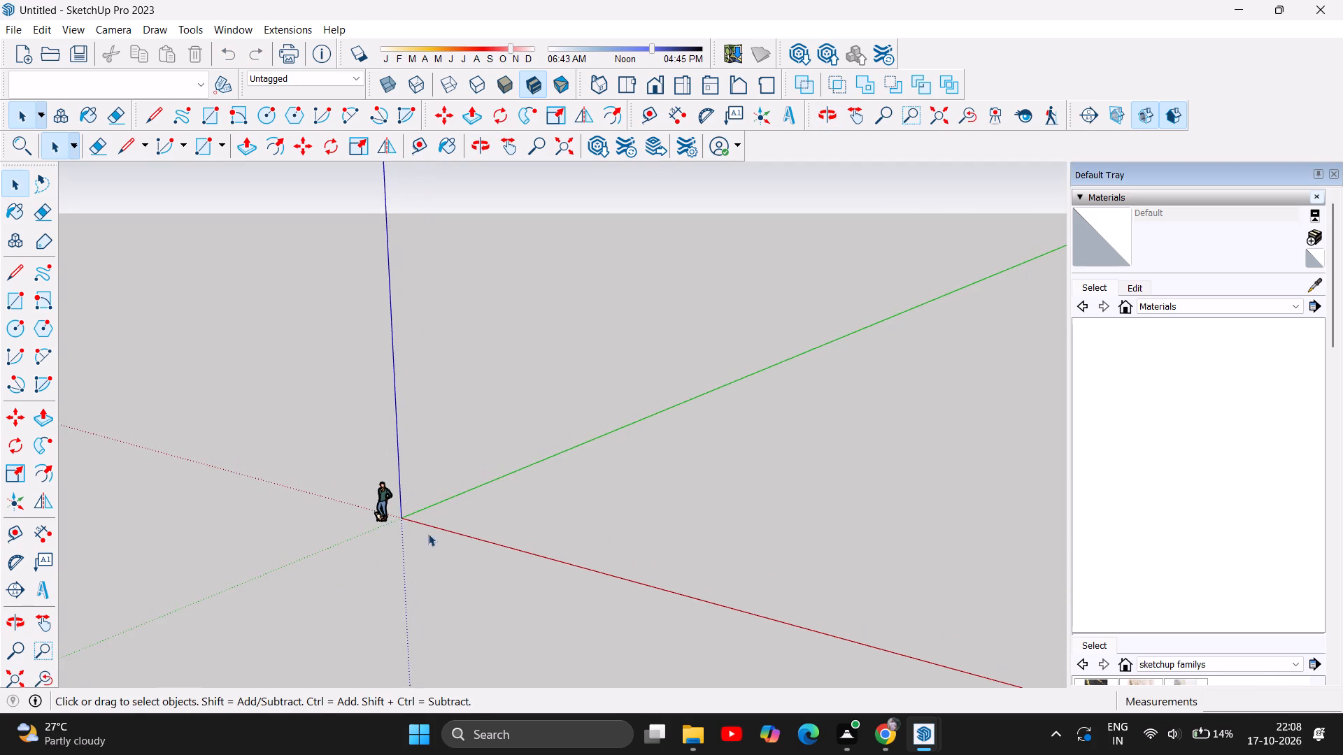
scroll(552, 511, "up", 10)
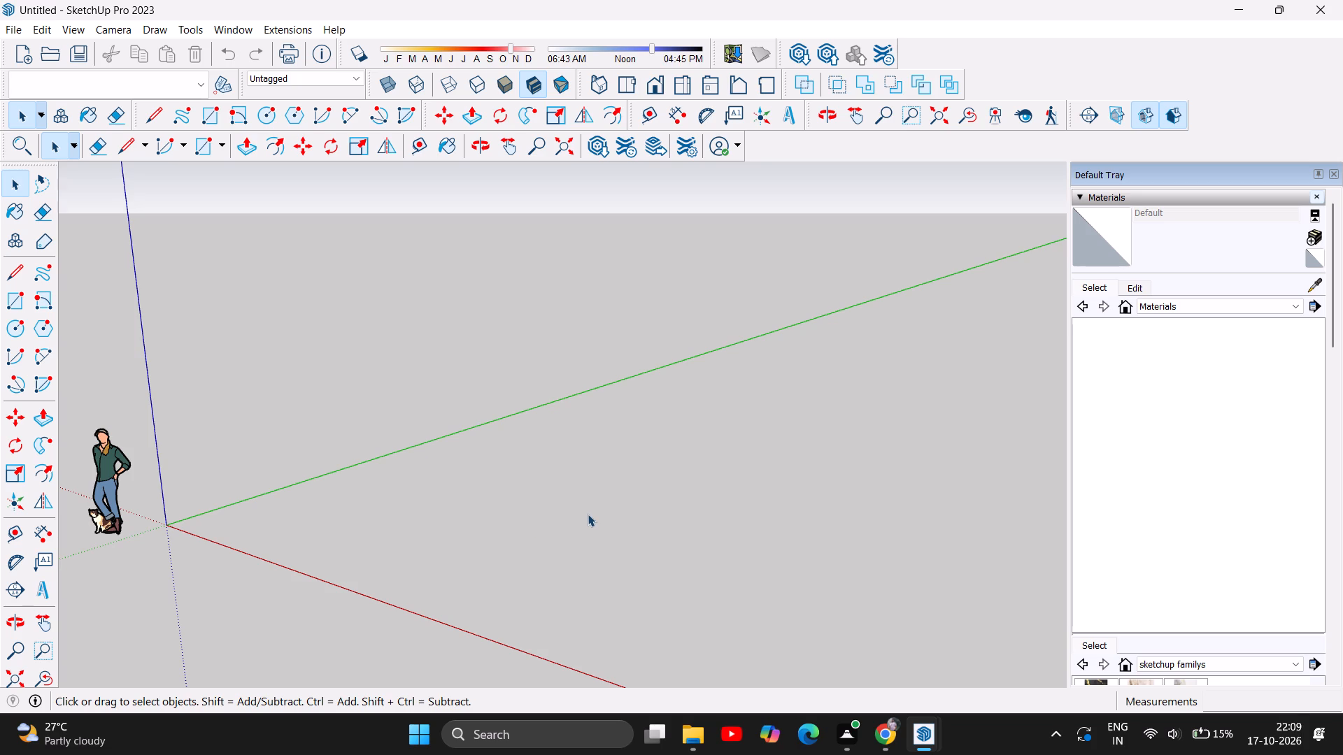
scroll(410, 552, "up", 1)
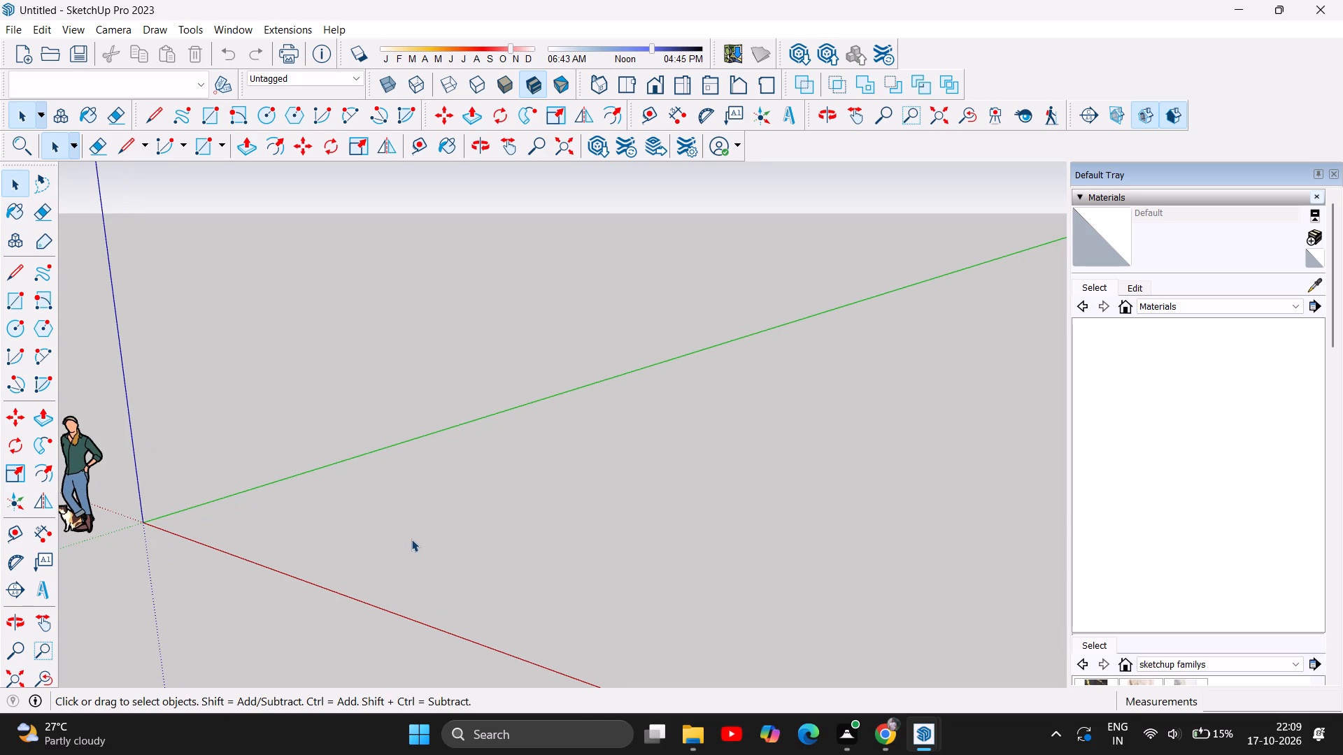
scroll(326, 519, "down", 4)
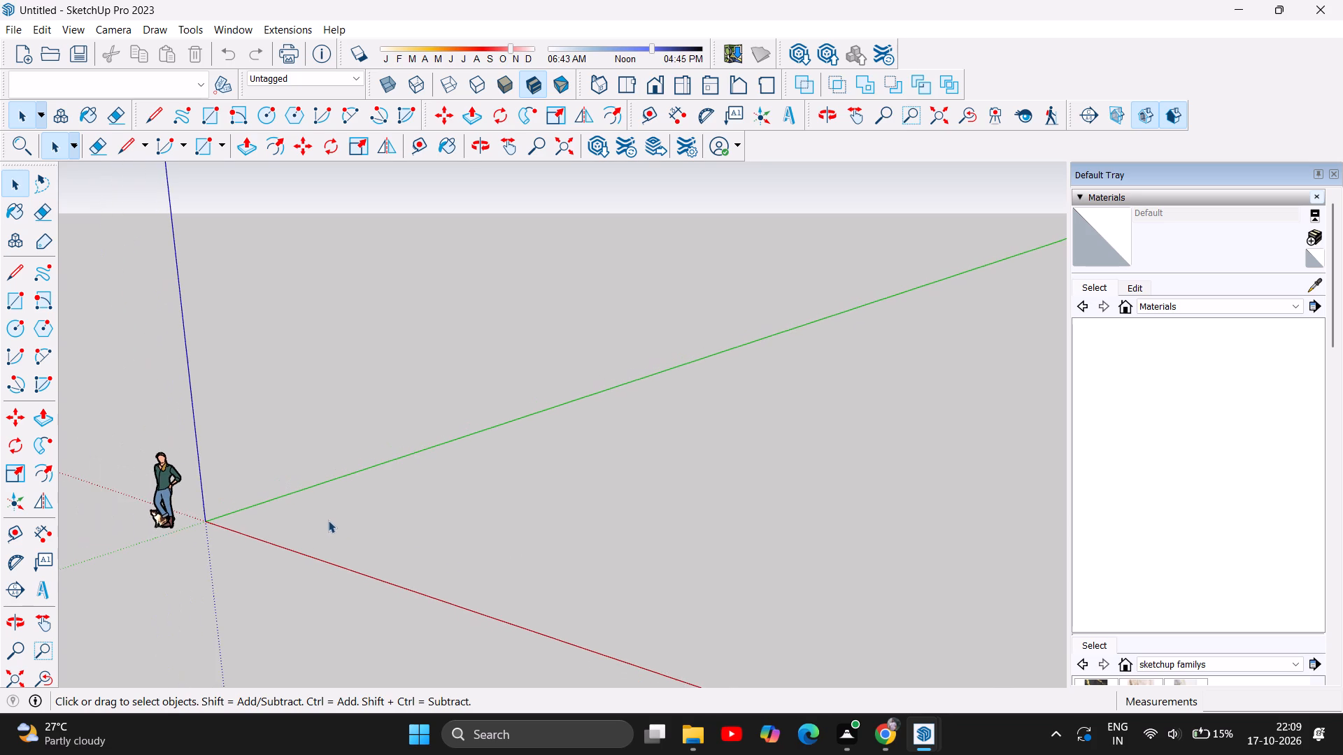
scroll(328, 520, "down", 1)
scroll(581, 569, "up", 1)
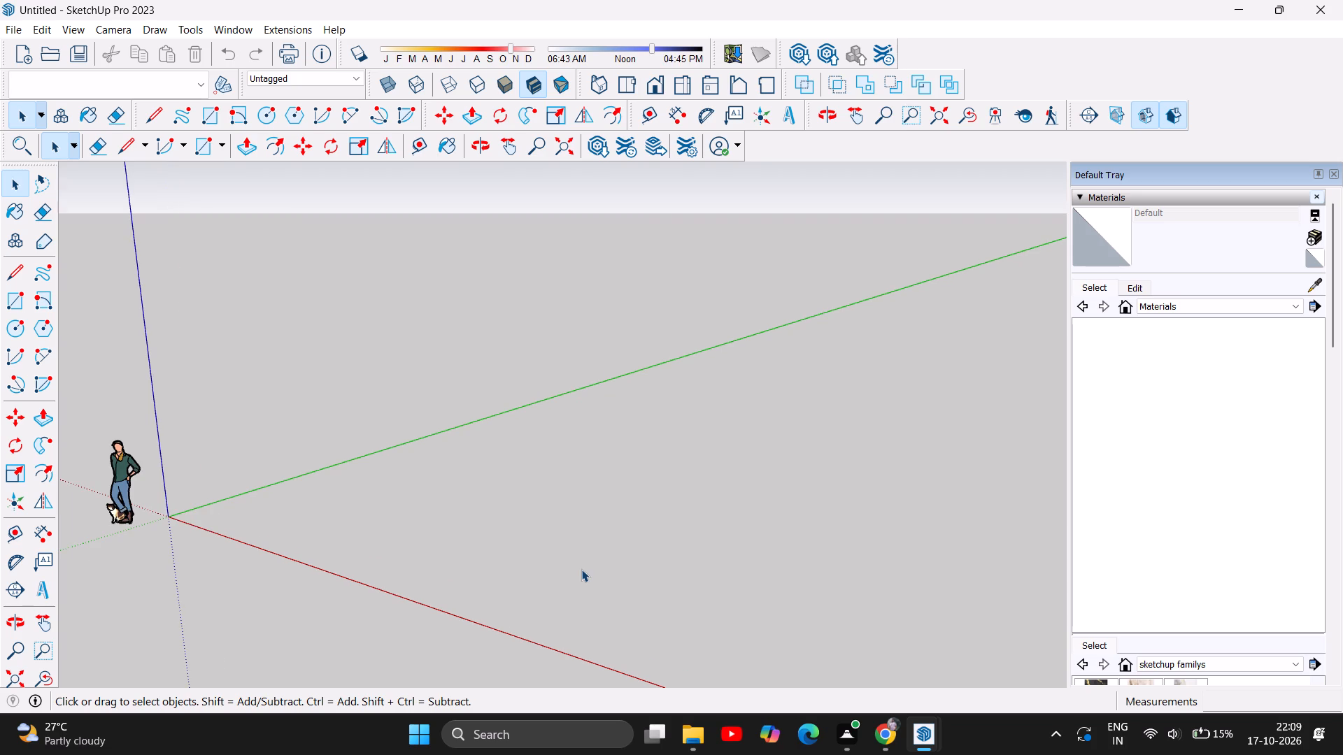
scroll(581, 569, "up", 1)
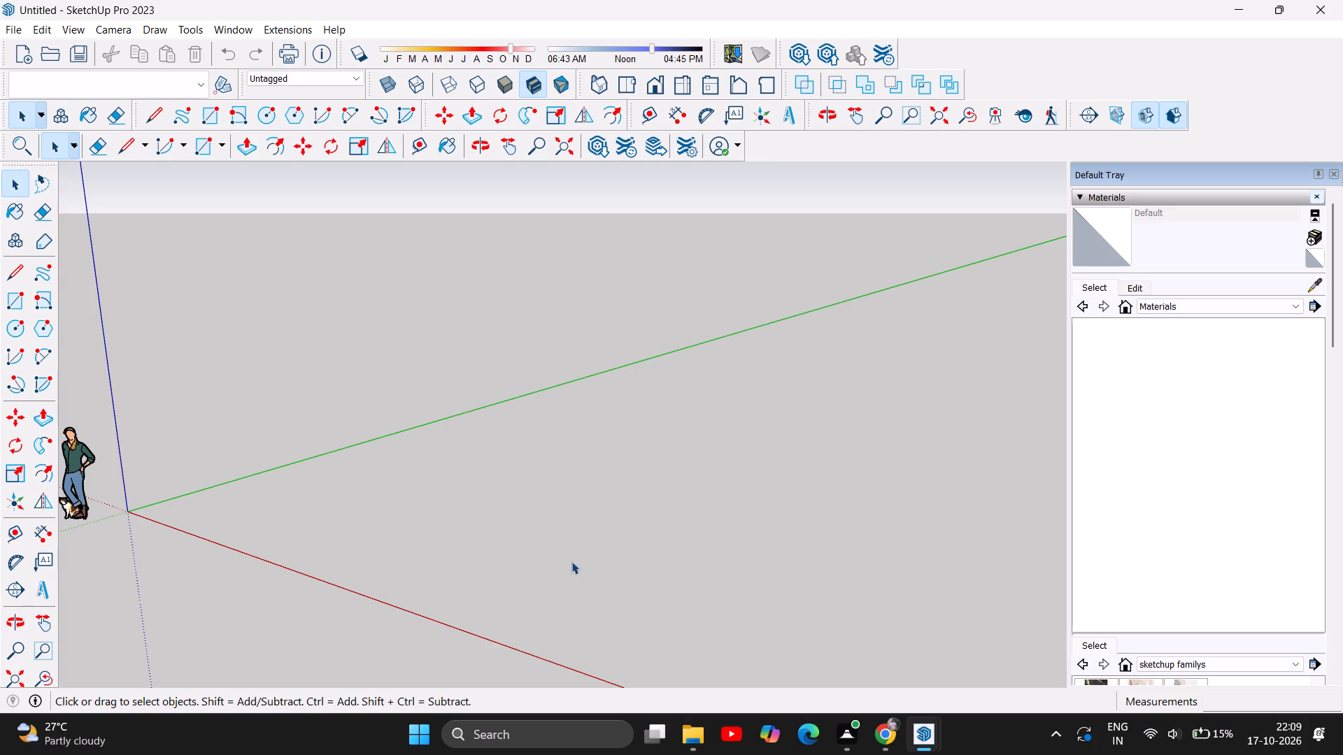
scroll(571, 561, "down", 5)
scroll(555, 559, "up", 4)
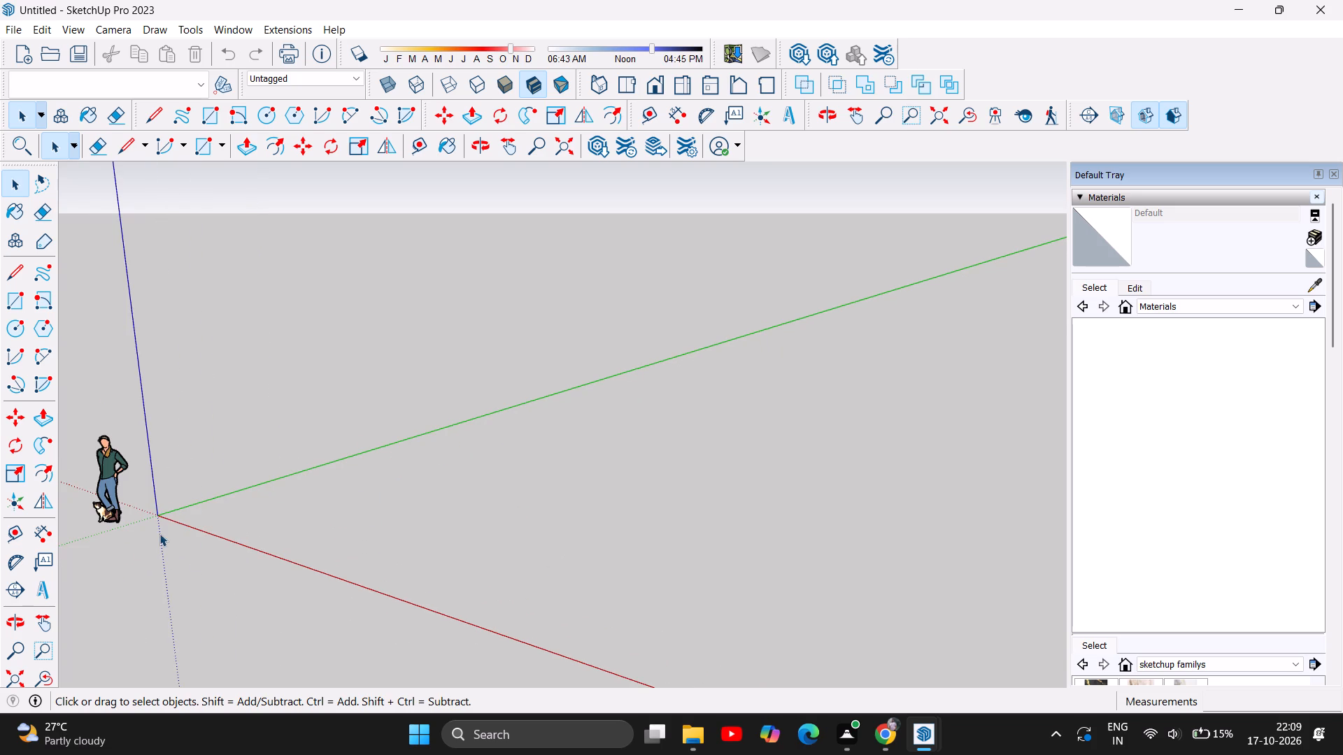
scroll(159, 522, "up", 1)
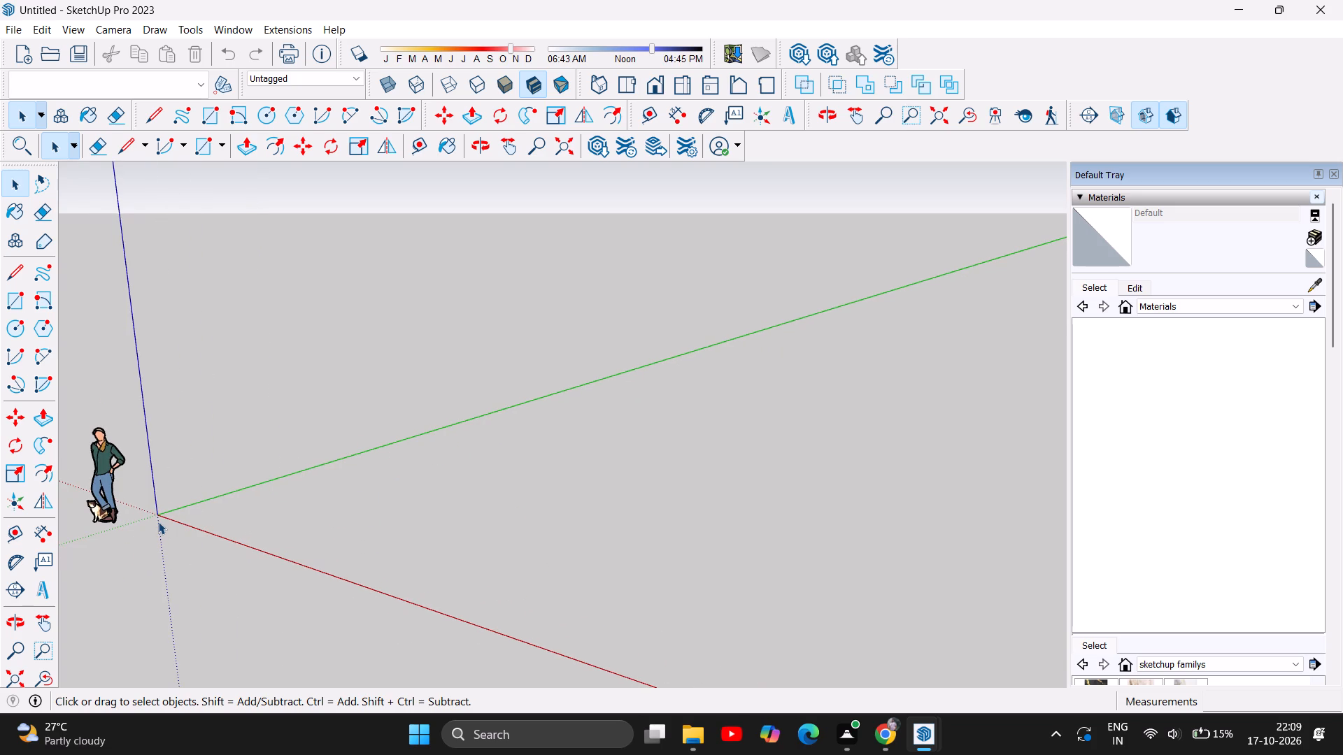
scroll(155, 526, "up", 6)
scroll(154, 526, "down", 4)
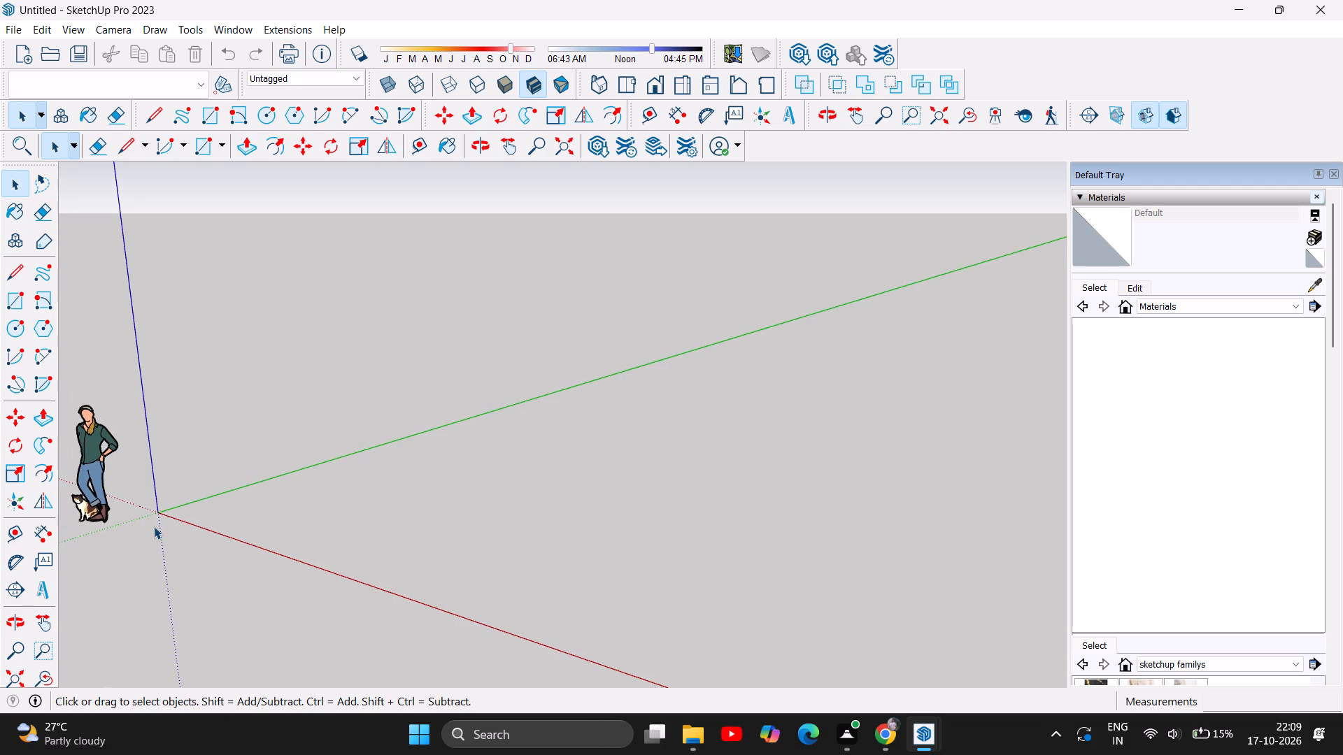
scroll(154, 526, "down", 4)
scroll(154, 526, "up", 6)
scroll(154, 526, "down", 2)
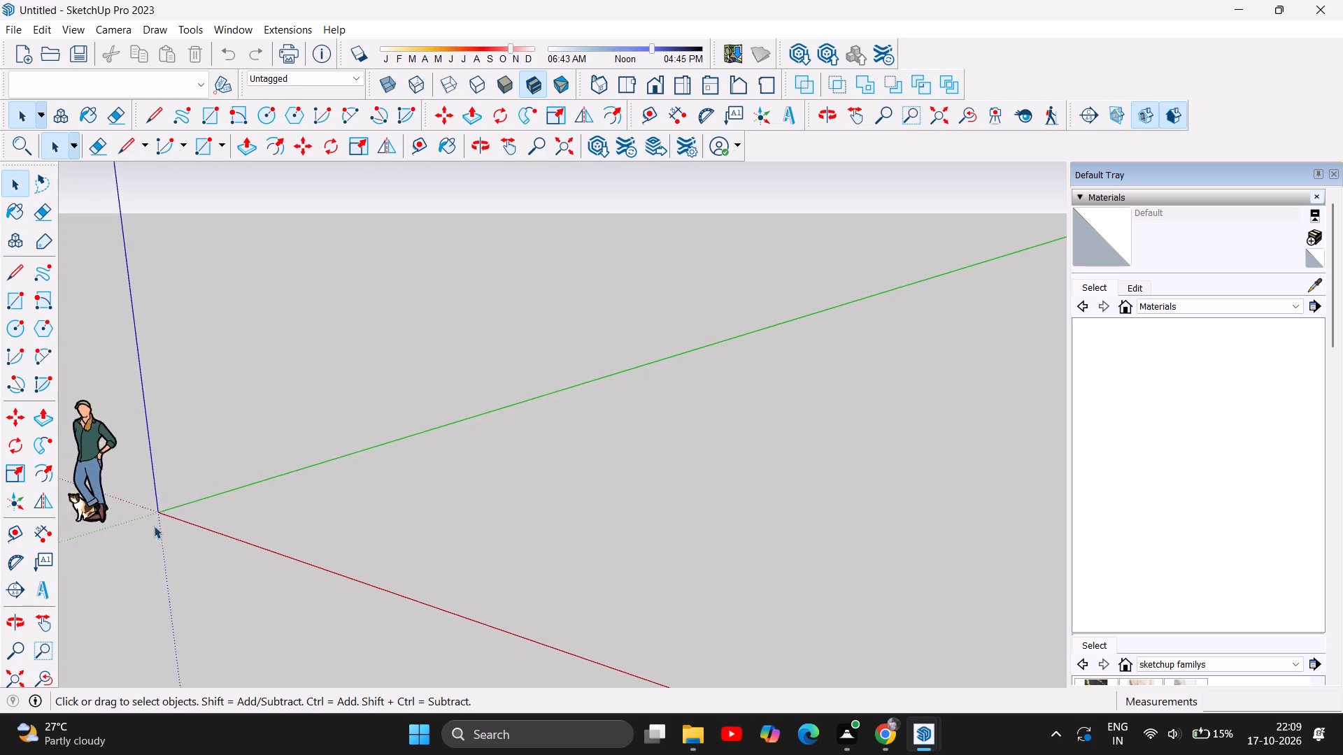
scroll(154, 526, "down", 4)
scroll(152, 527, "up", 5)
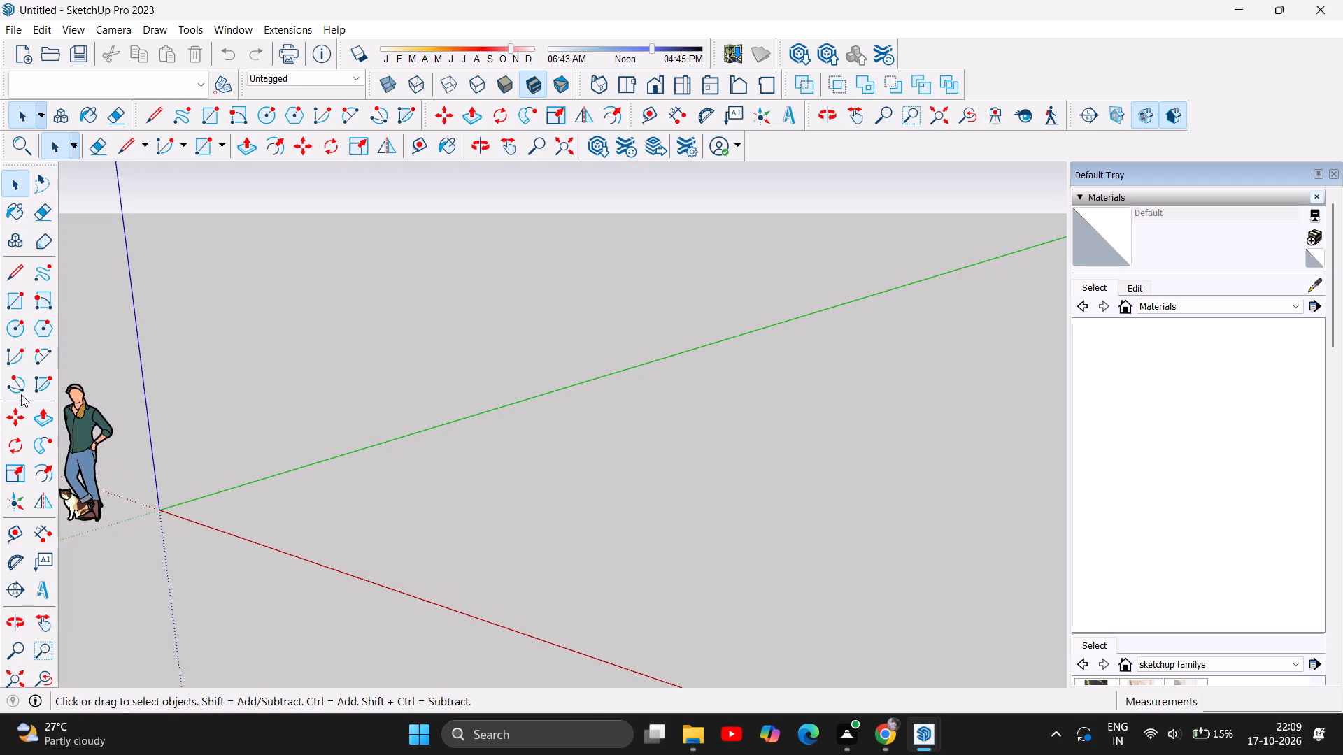
Draw a ground-plane rectangle from the origin, about 14' 6" along the red axis by 25' 10" along the green axis.
left_click(10, 306)
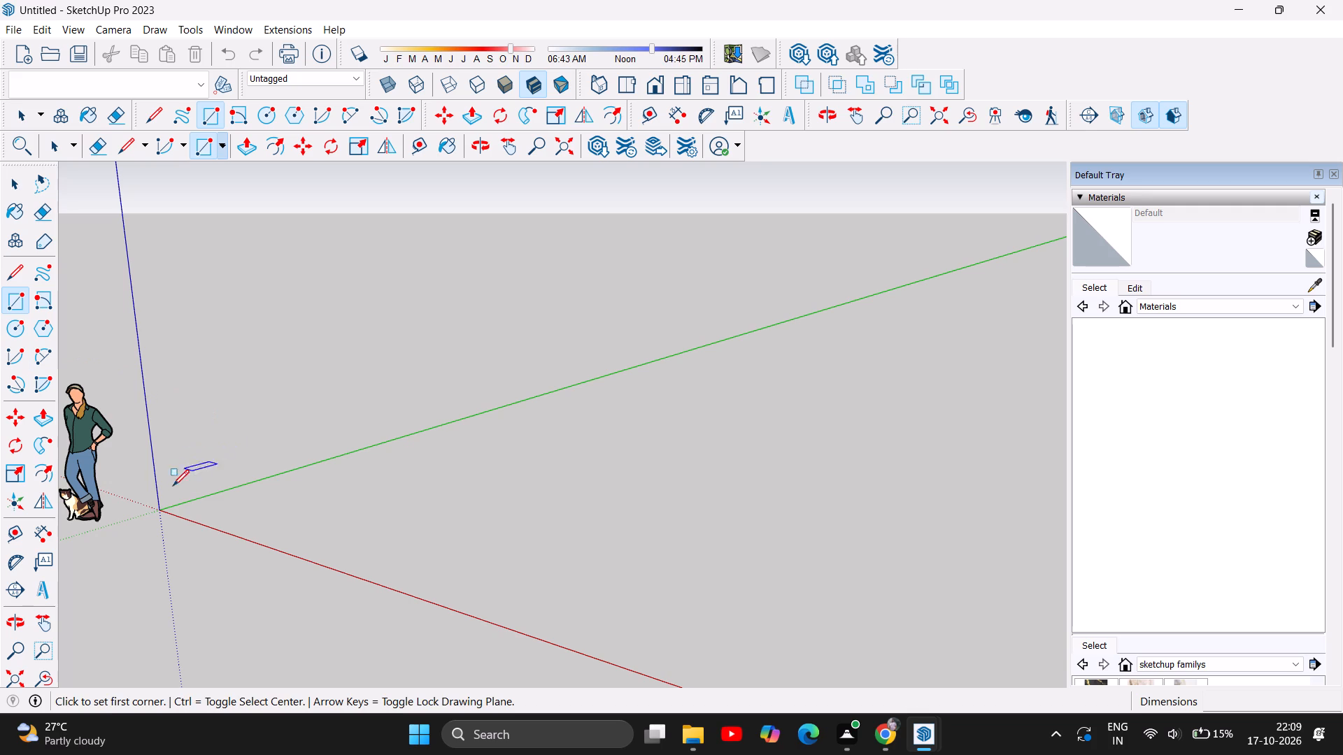
left_click_drag(166, 506, 177, 503)
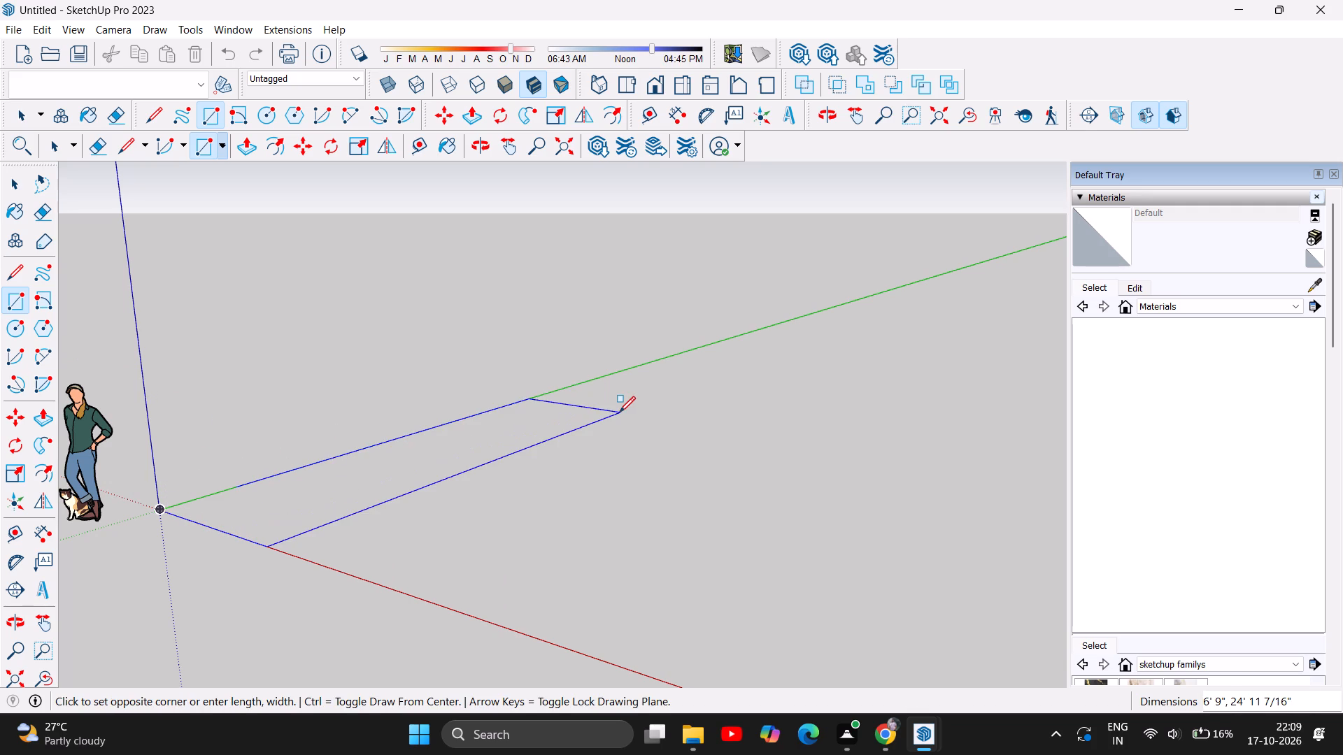
scroll(617, 411, "up", 3)
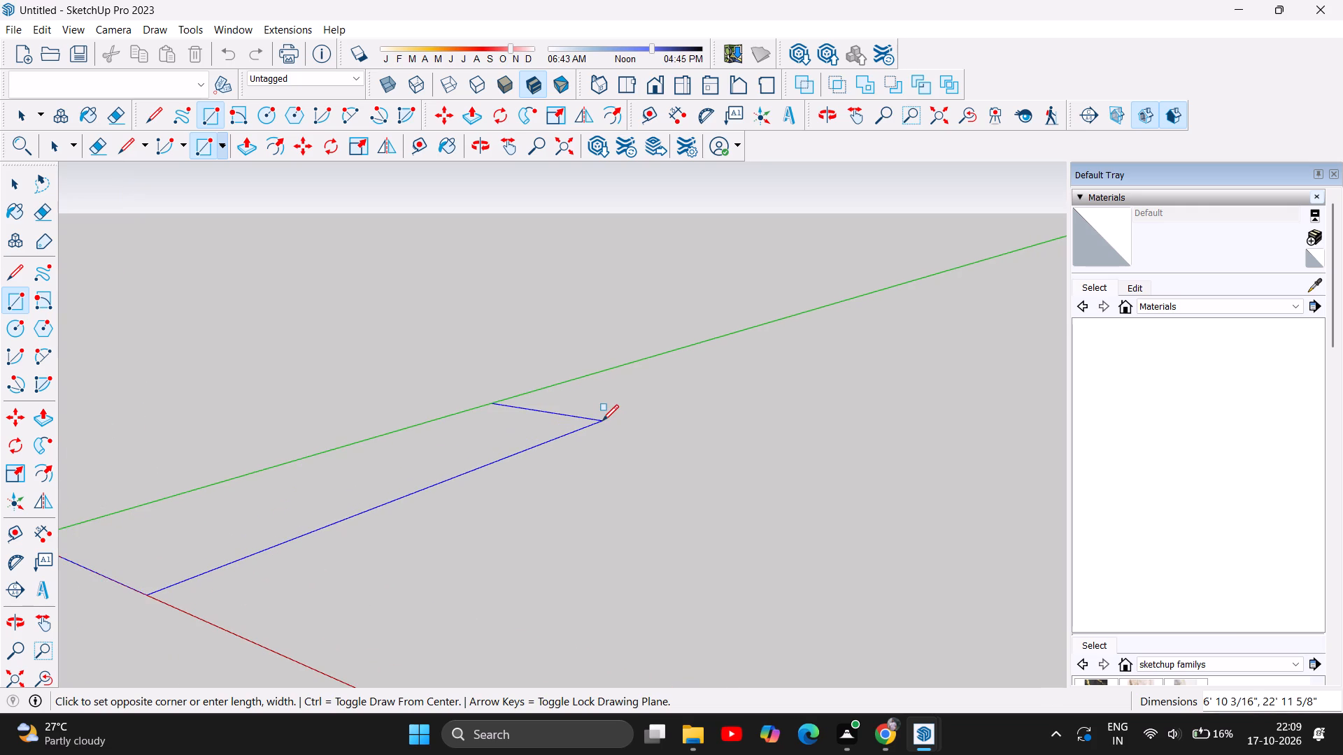
scroll(602, 421, "up", 6)
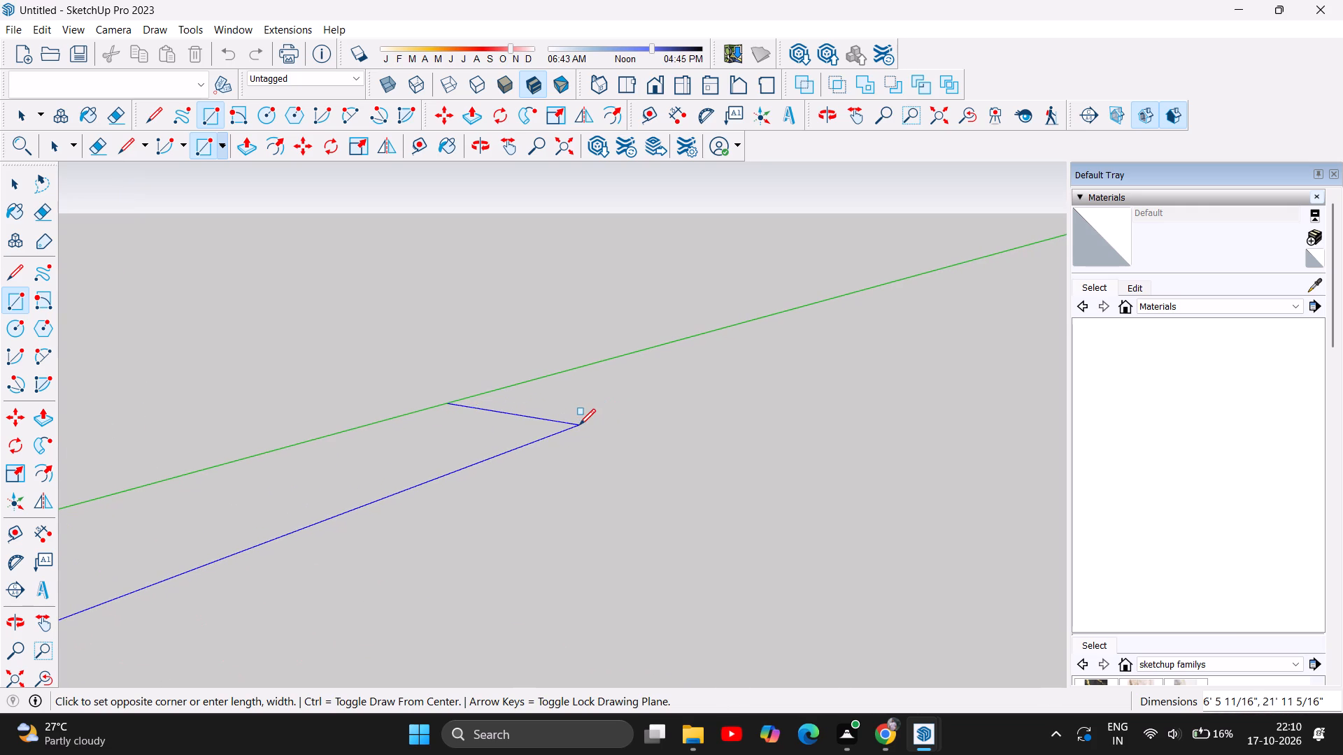
scroll(534, 431, "down", 5)
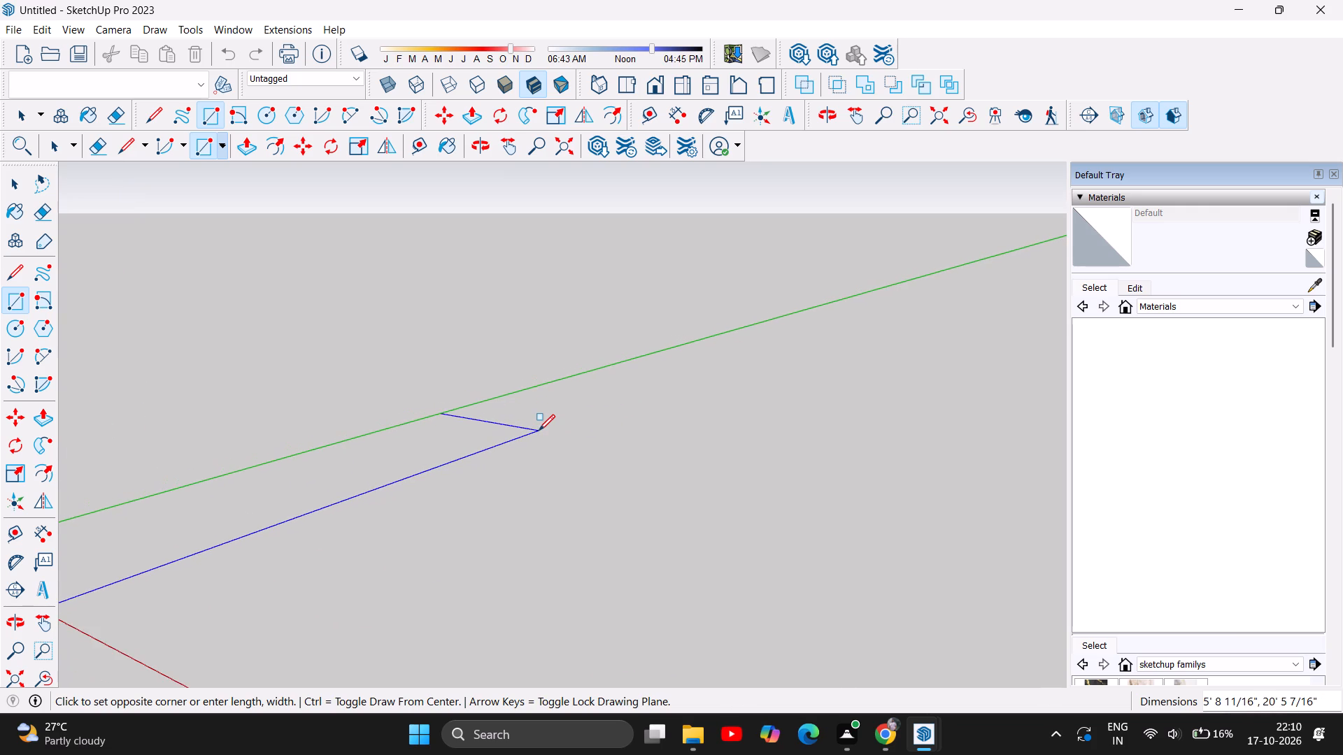
scroll(539, 431, "down", 6)
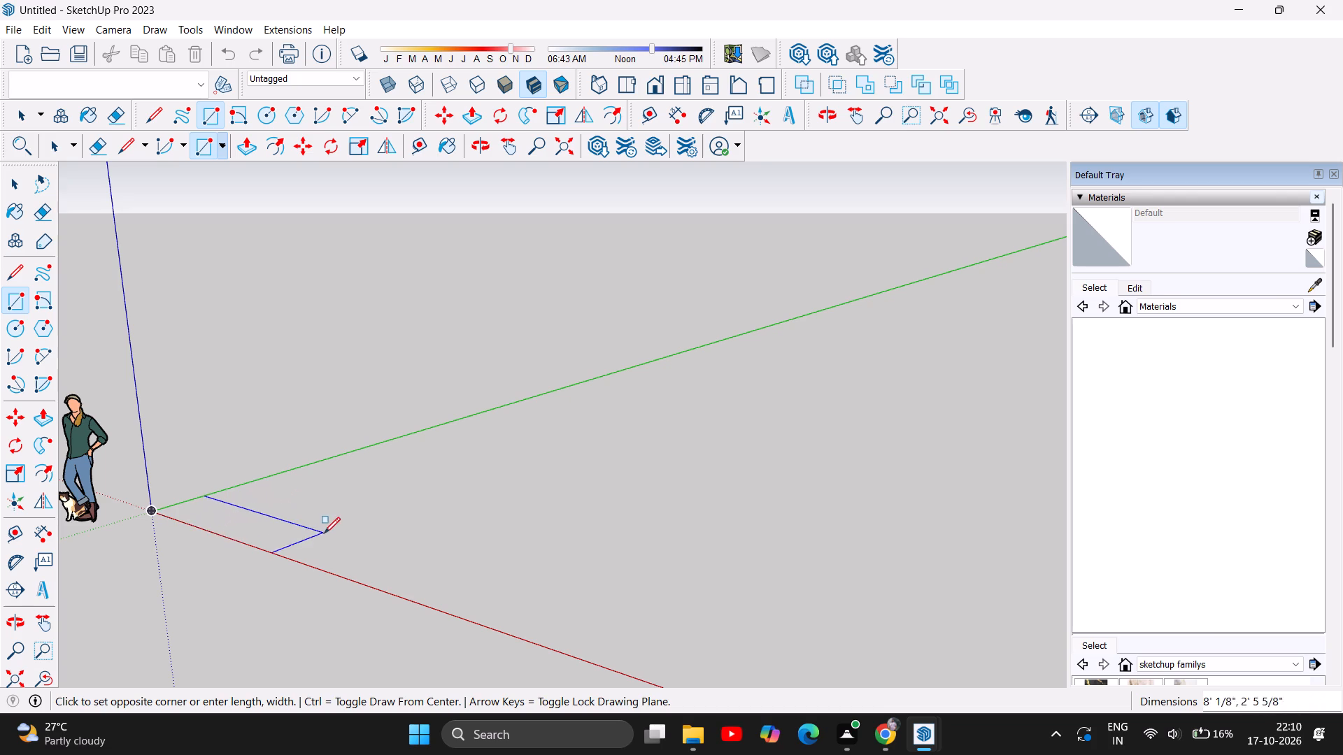
scroll(490, 552, "up", 4)
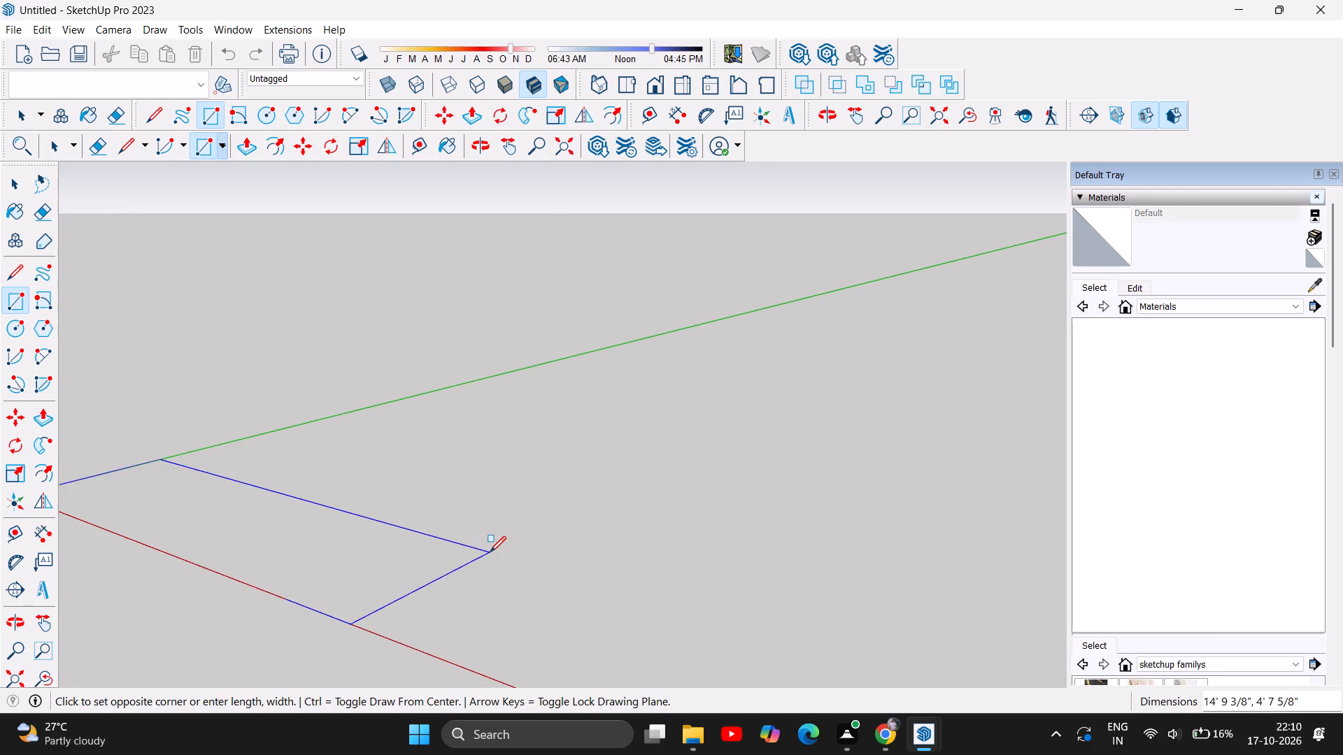
scroll(490, 554, "down", 6)
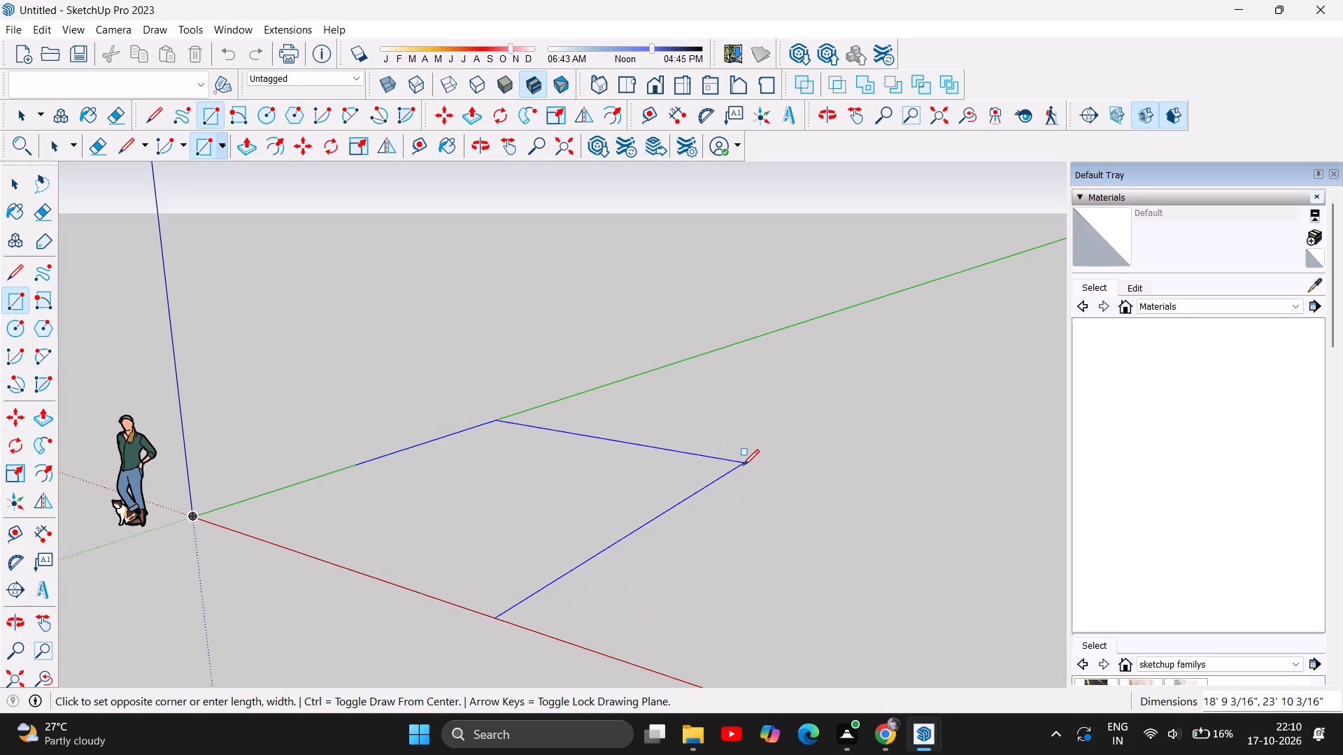
scroll(743, 466, "up", 4)
scroll(743, 466, "down", 5)
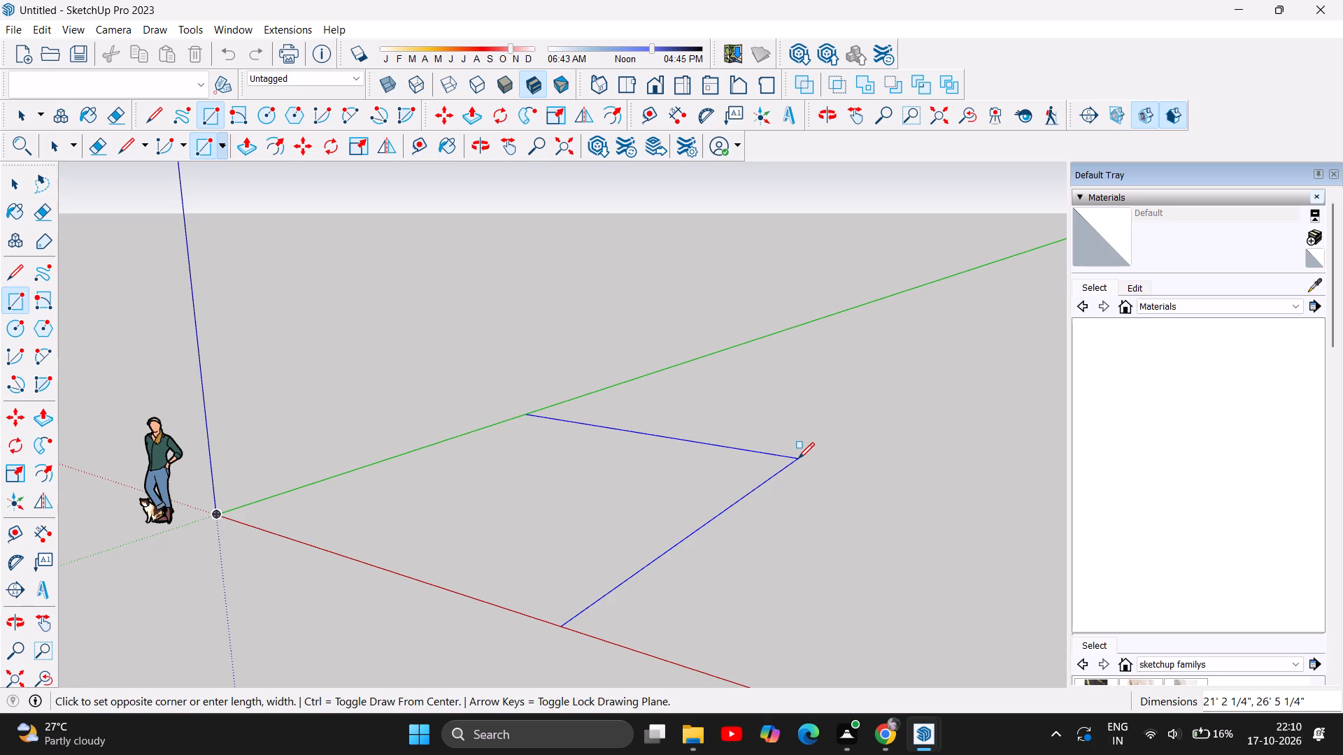
left_click(696, 445)
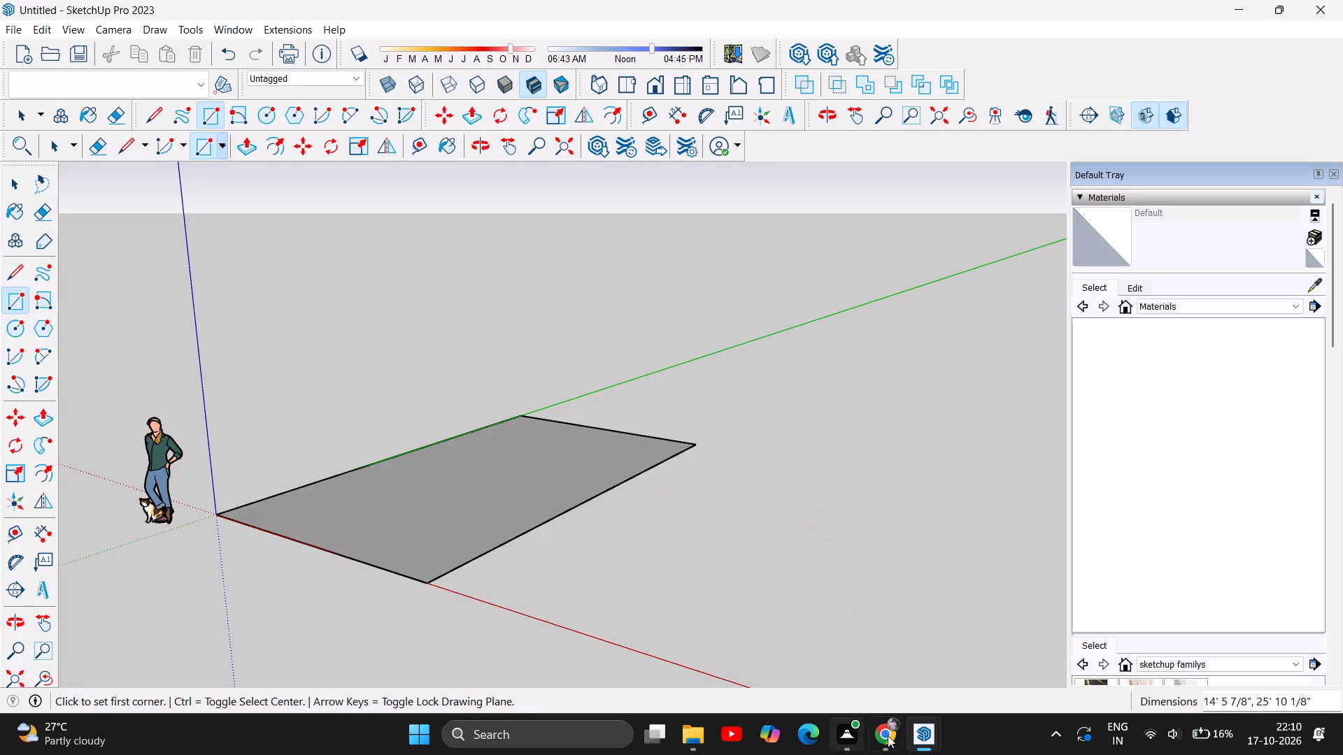
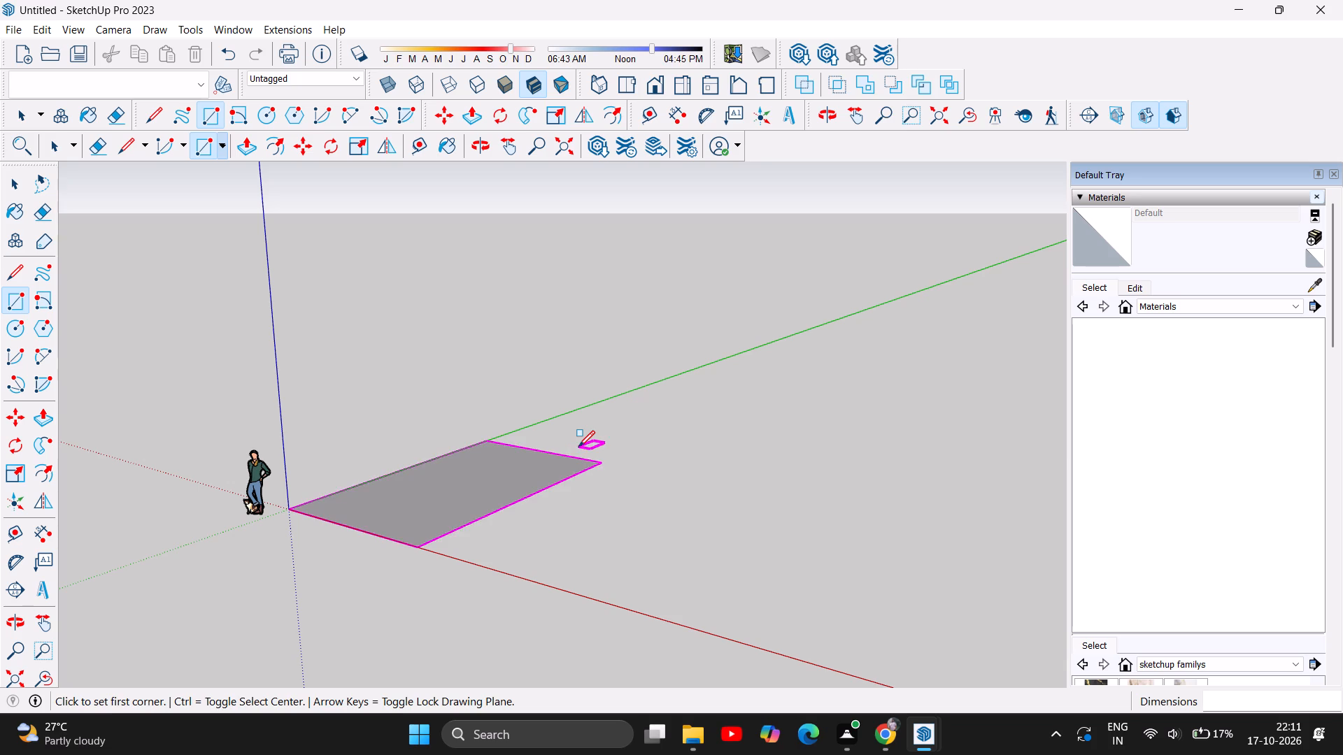
Undo the drawing of the ground-plane rectangle at the origin.
key("Escape")
key("ctrl+z")
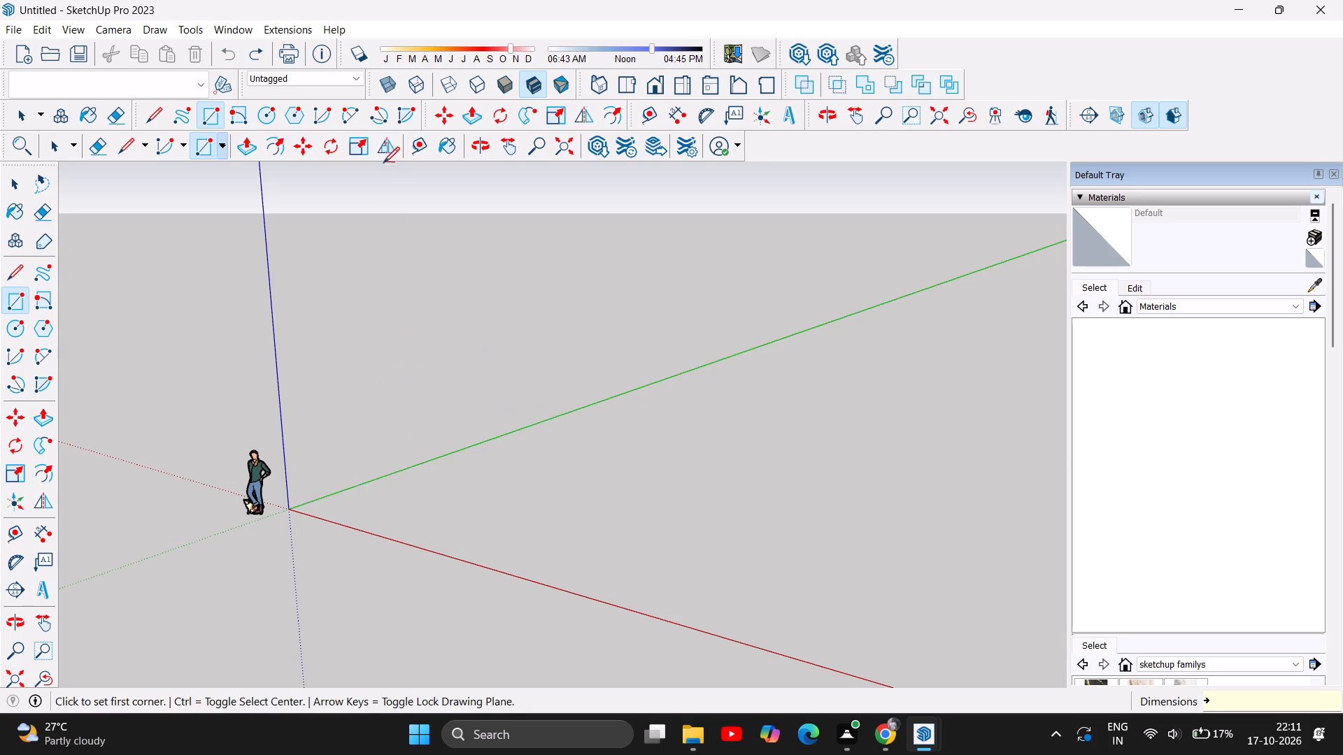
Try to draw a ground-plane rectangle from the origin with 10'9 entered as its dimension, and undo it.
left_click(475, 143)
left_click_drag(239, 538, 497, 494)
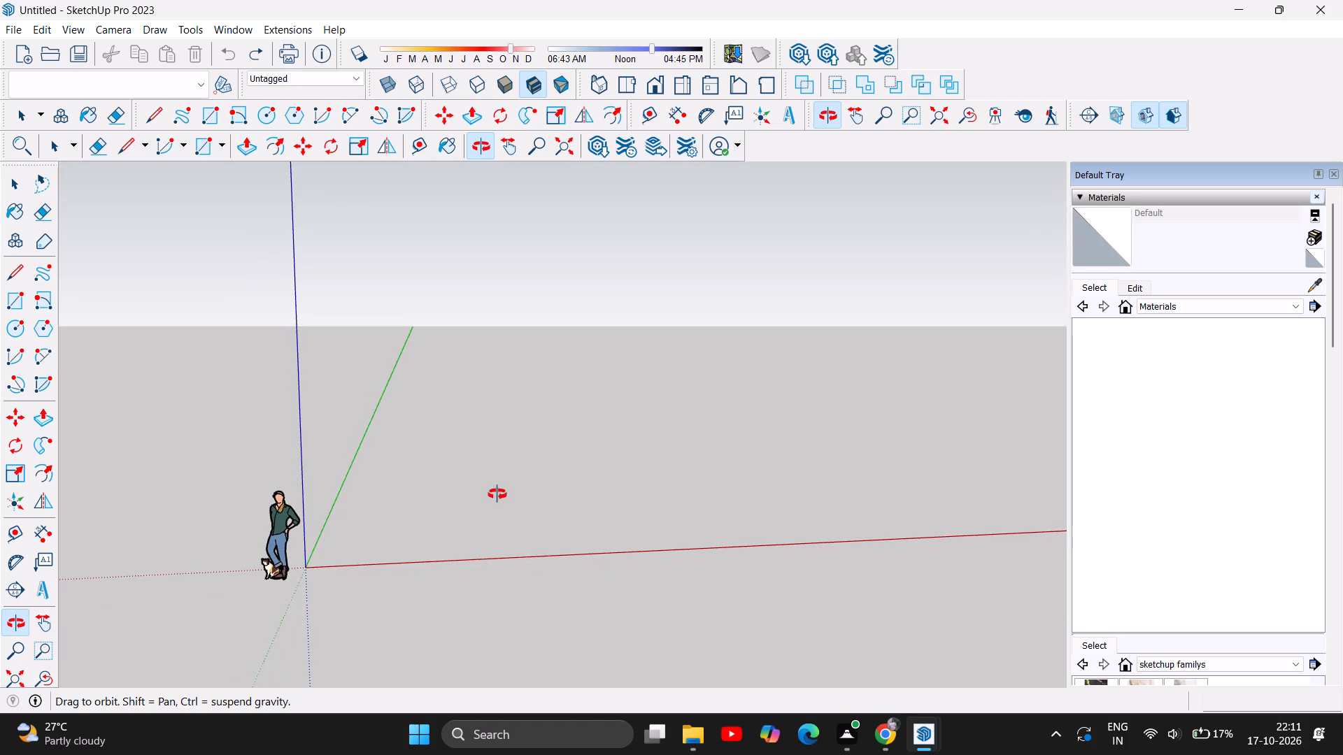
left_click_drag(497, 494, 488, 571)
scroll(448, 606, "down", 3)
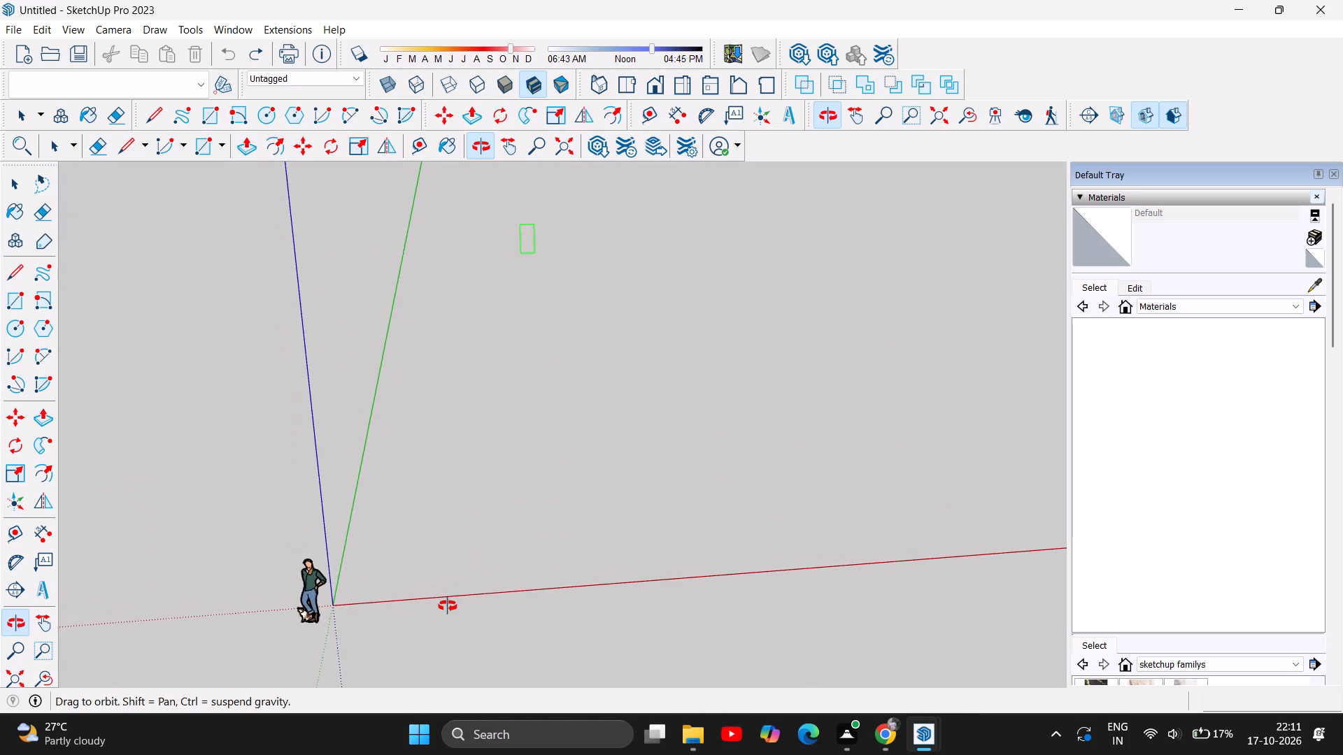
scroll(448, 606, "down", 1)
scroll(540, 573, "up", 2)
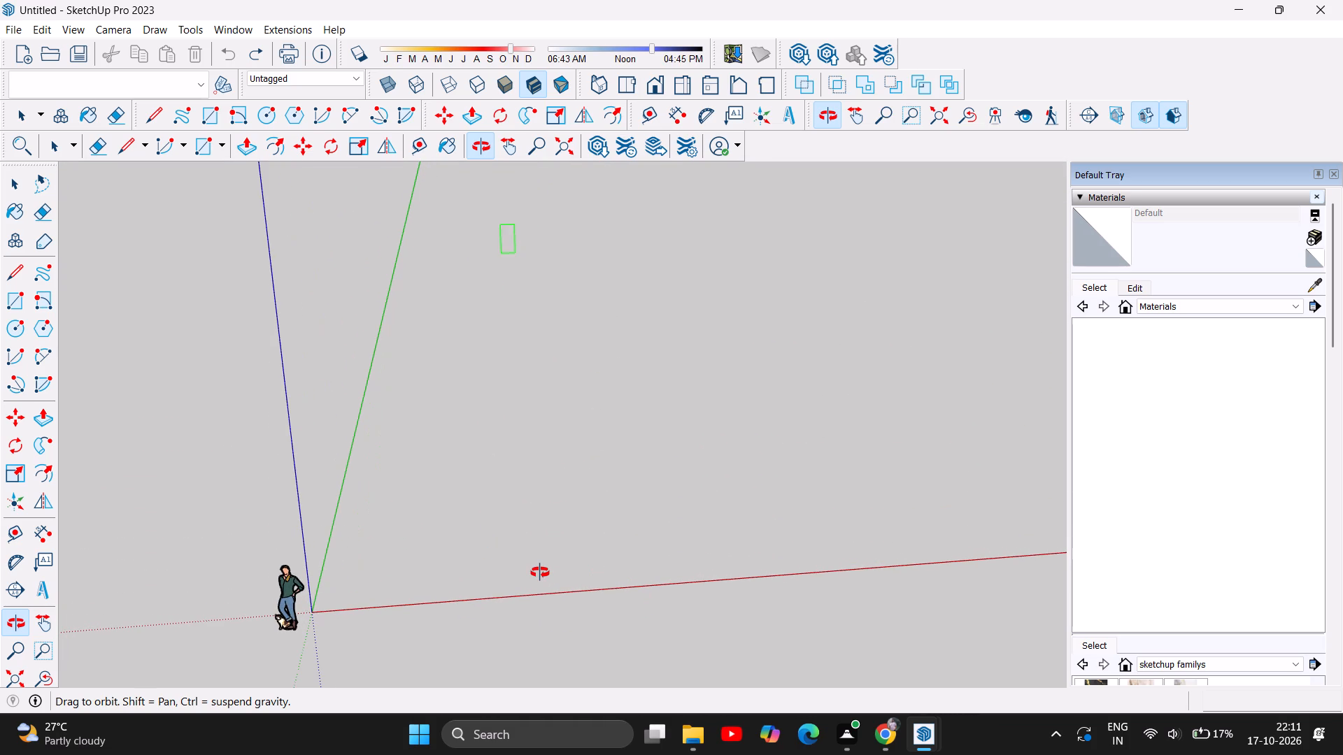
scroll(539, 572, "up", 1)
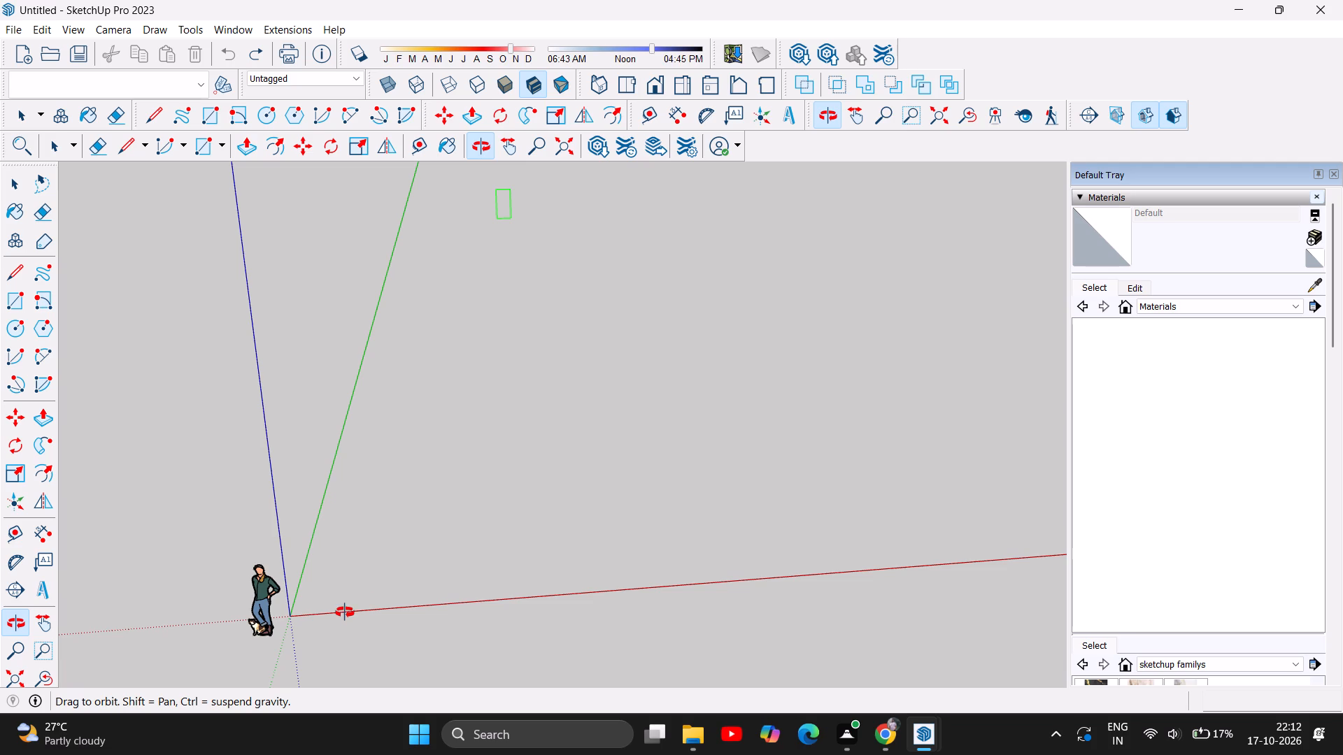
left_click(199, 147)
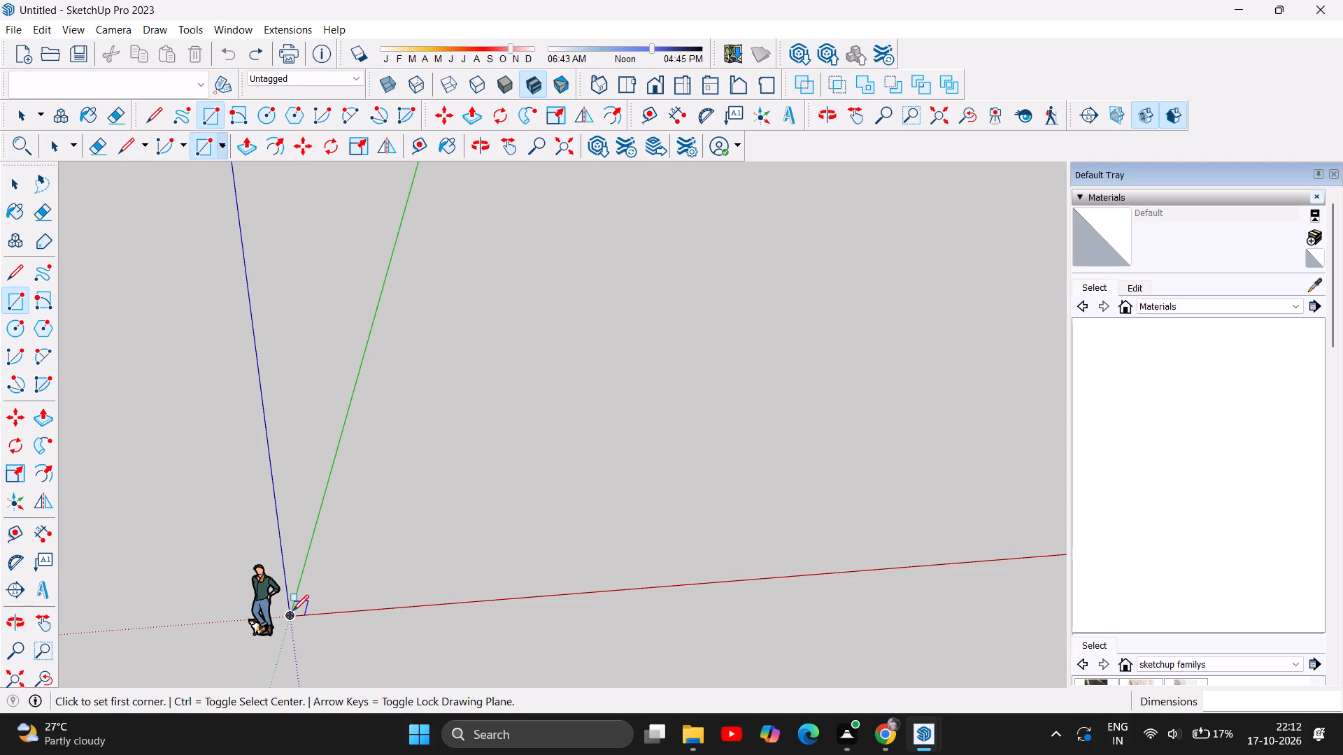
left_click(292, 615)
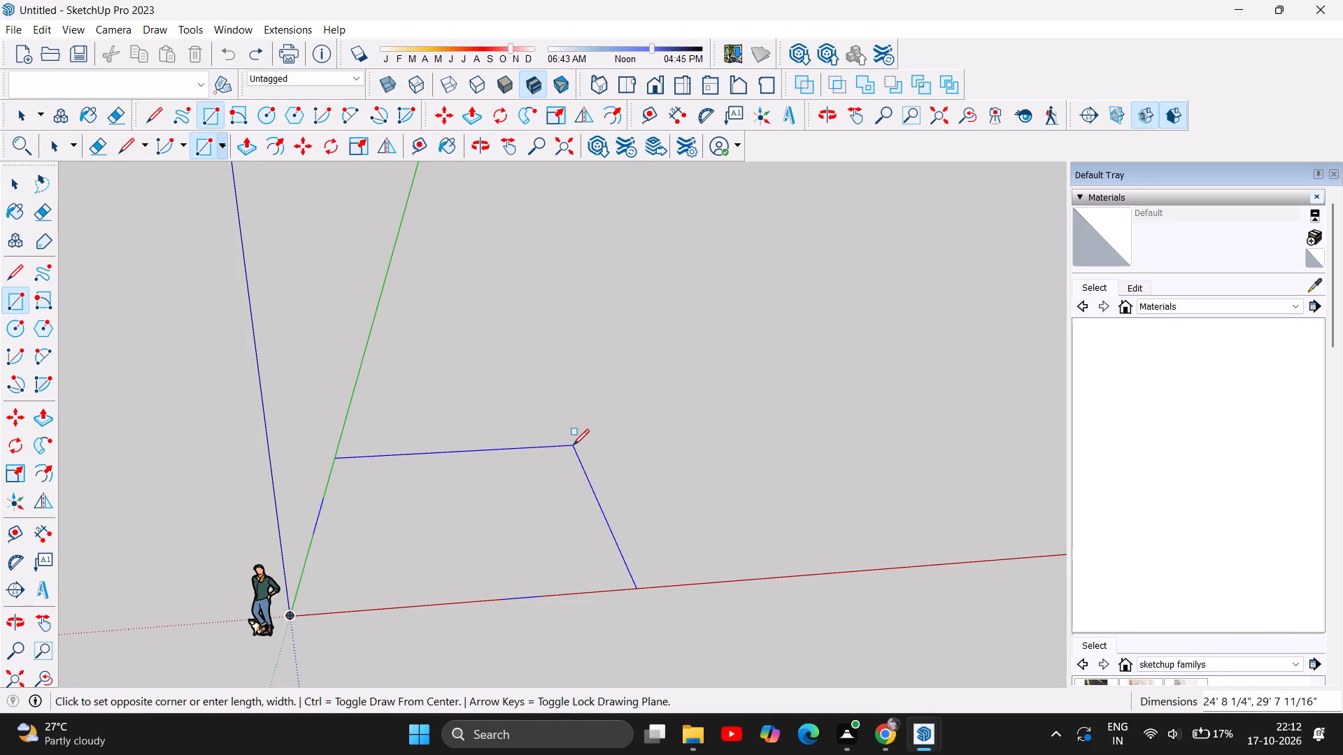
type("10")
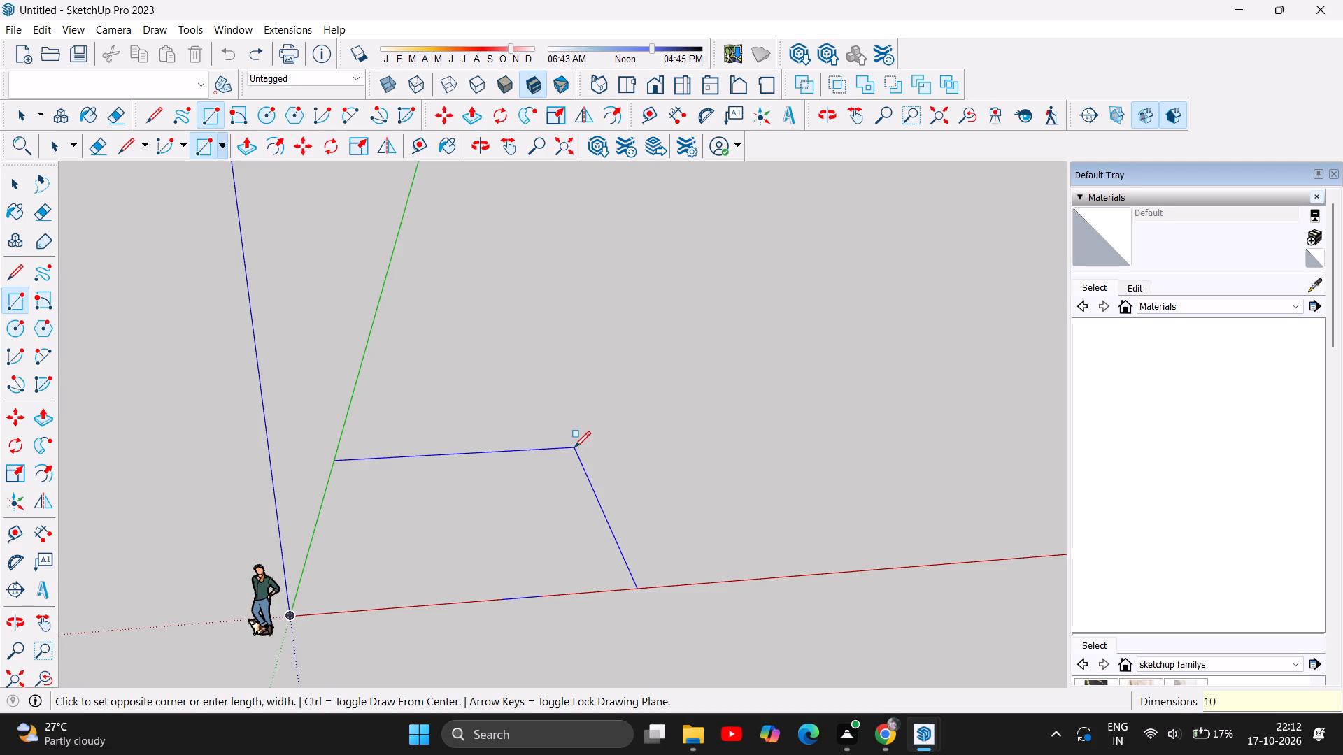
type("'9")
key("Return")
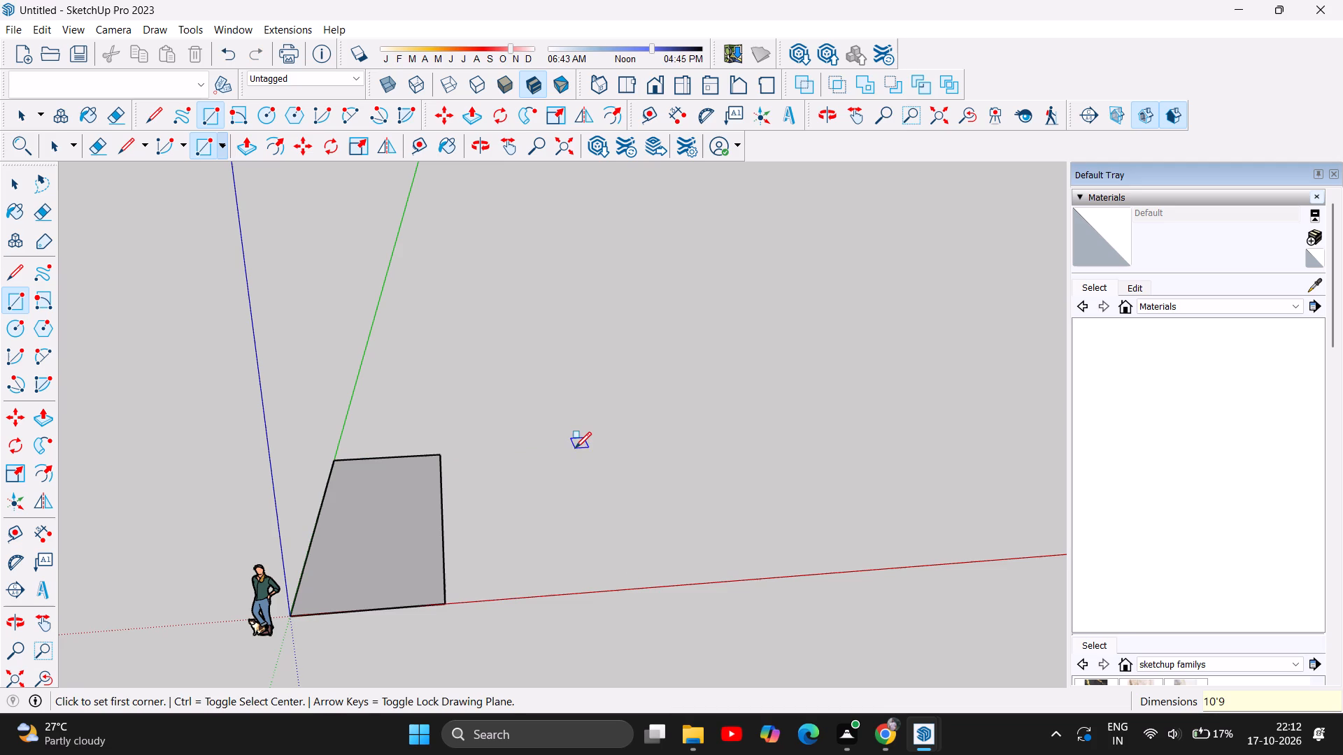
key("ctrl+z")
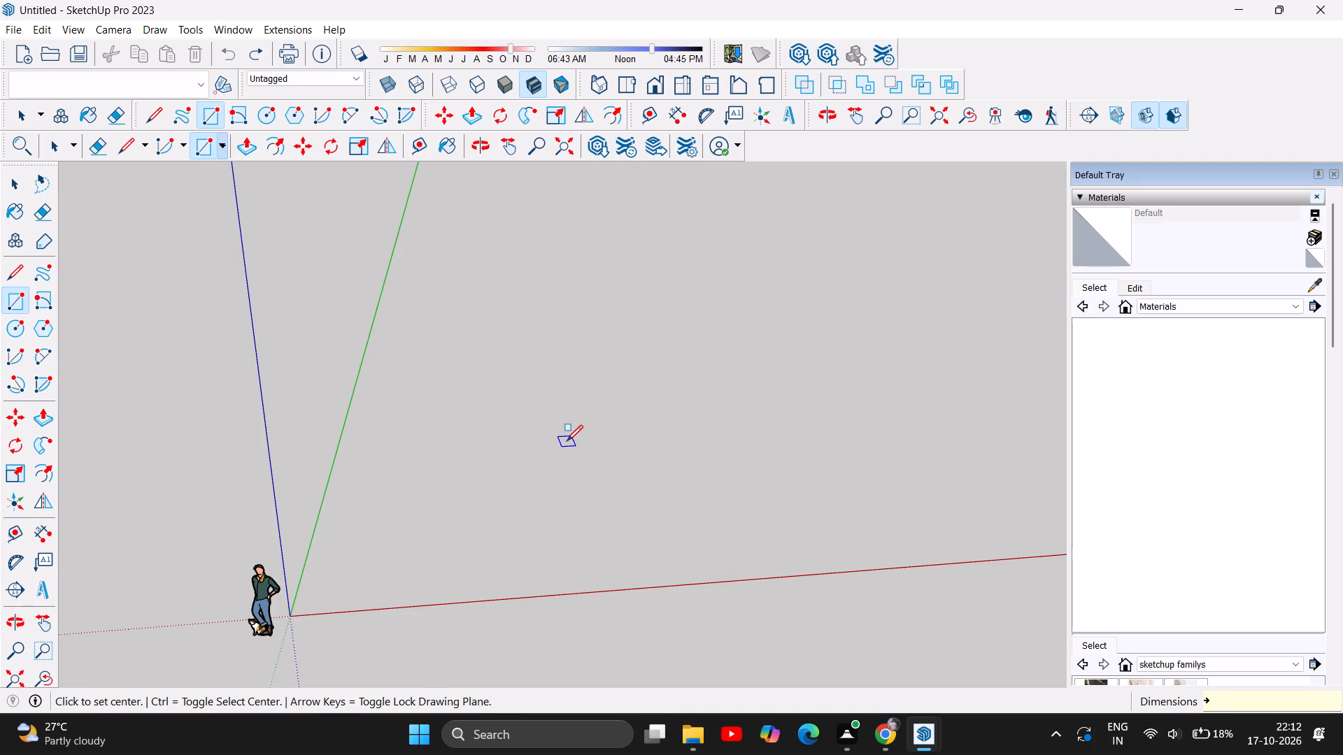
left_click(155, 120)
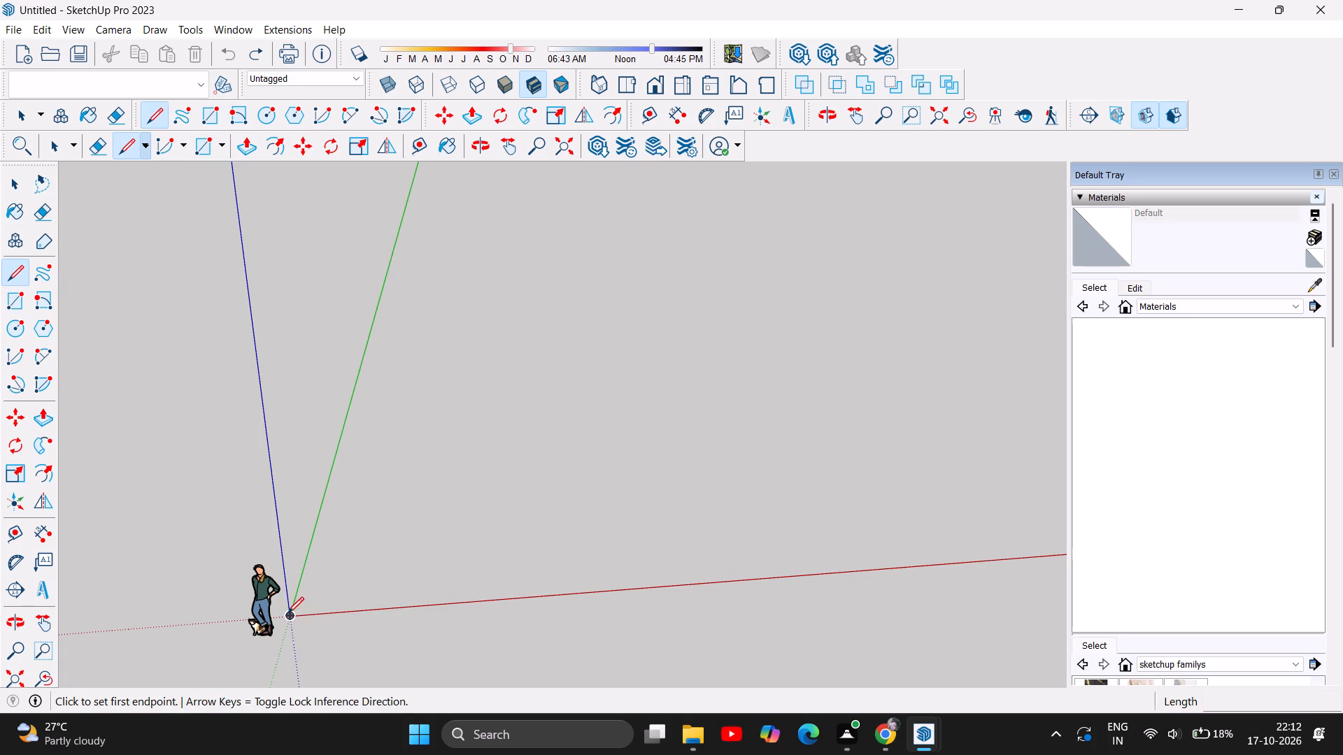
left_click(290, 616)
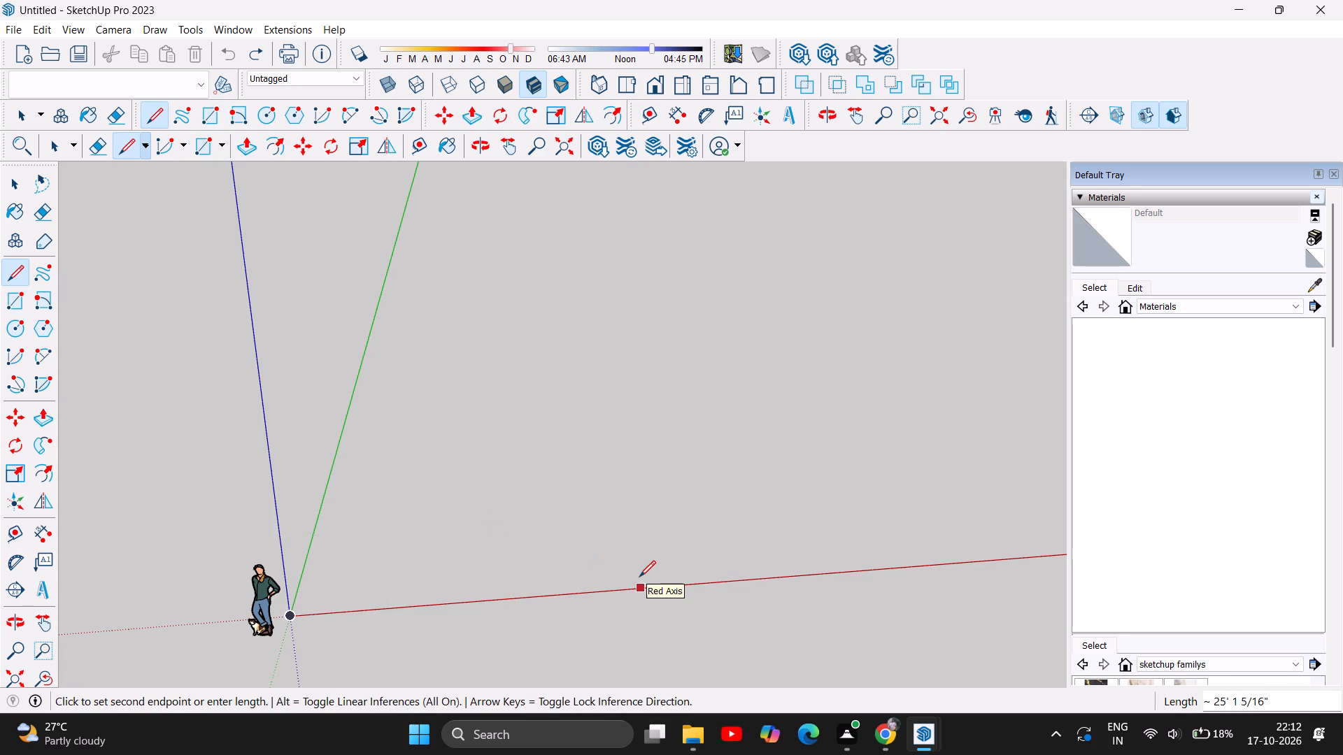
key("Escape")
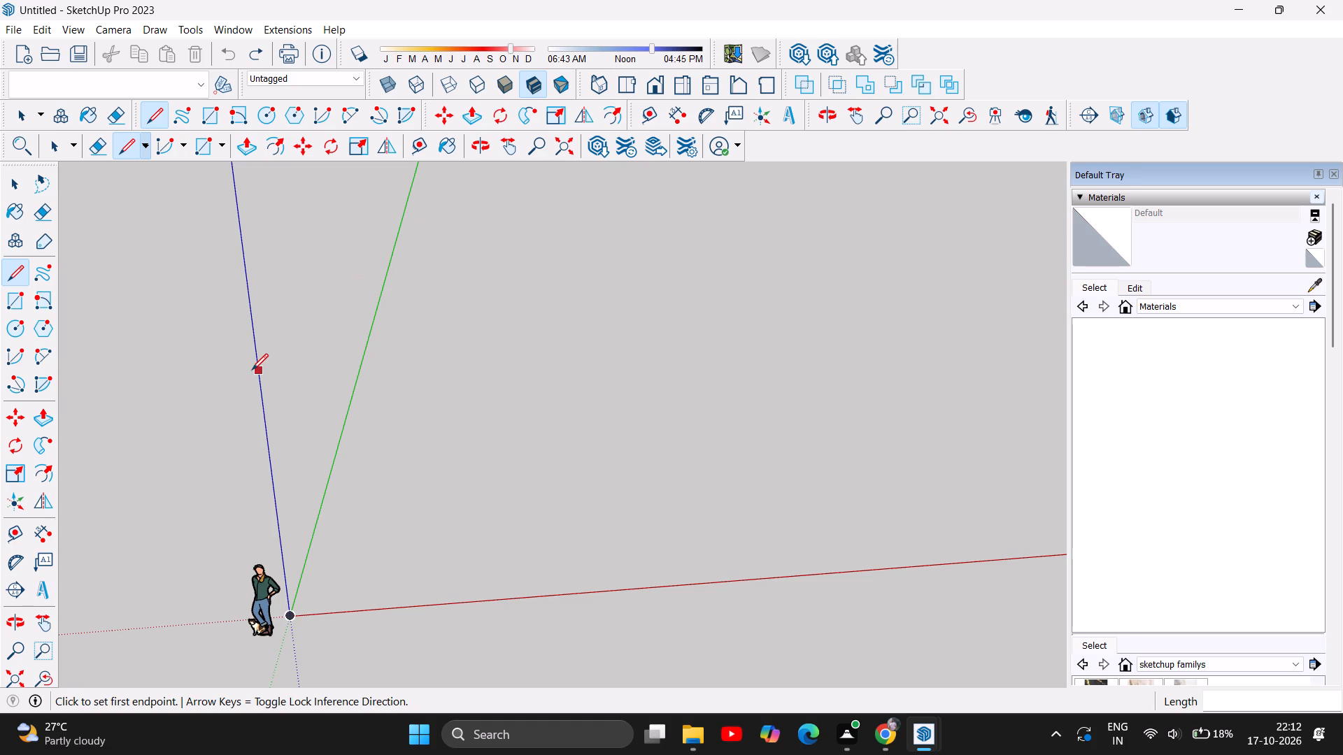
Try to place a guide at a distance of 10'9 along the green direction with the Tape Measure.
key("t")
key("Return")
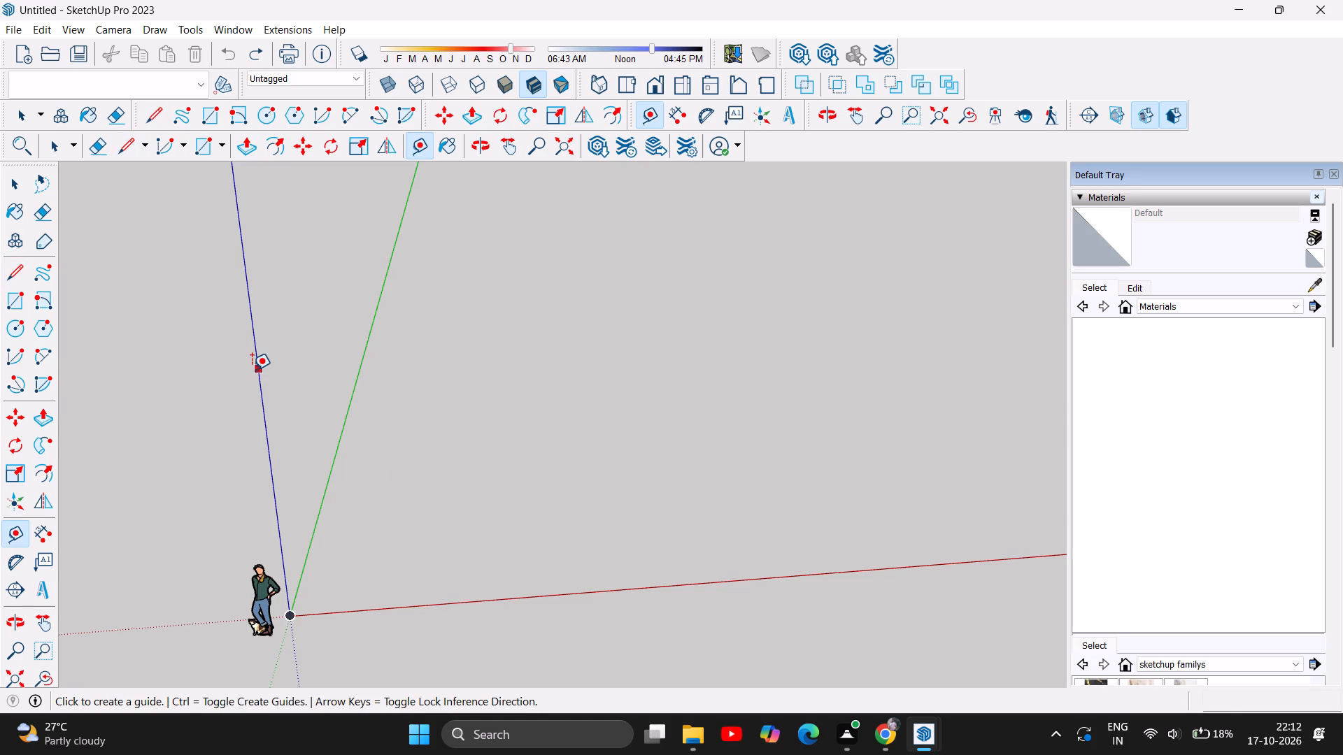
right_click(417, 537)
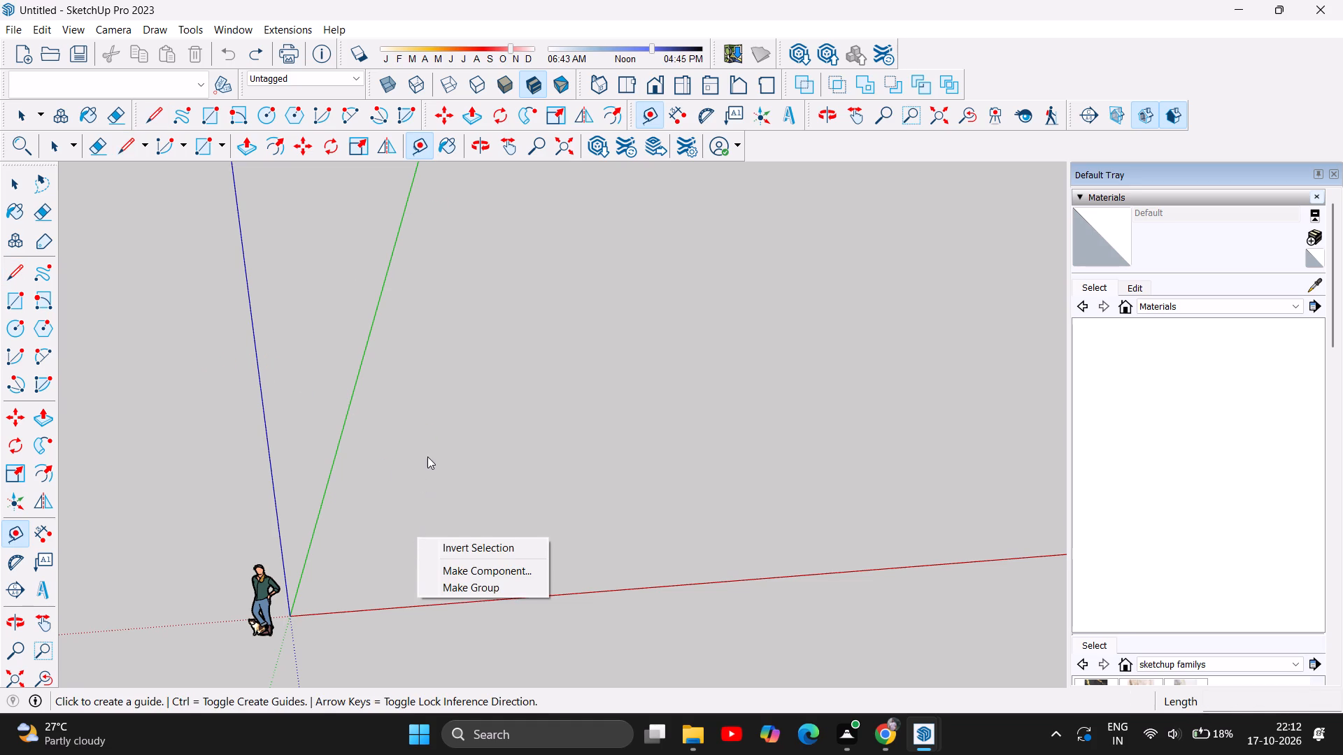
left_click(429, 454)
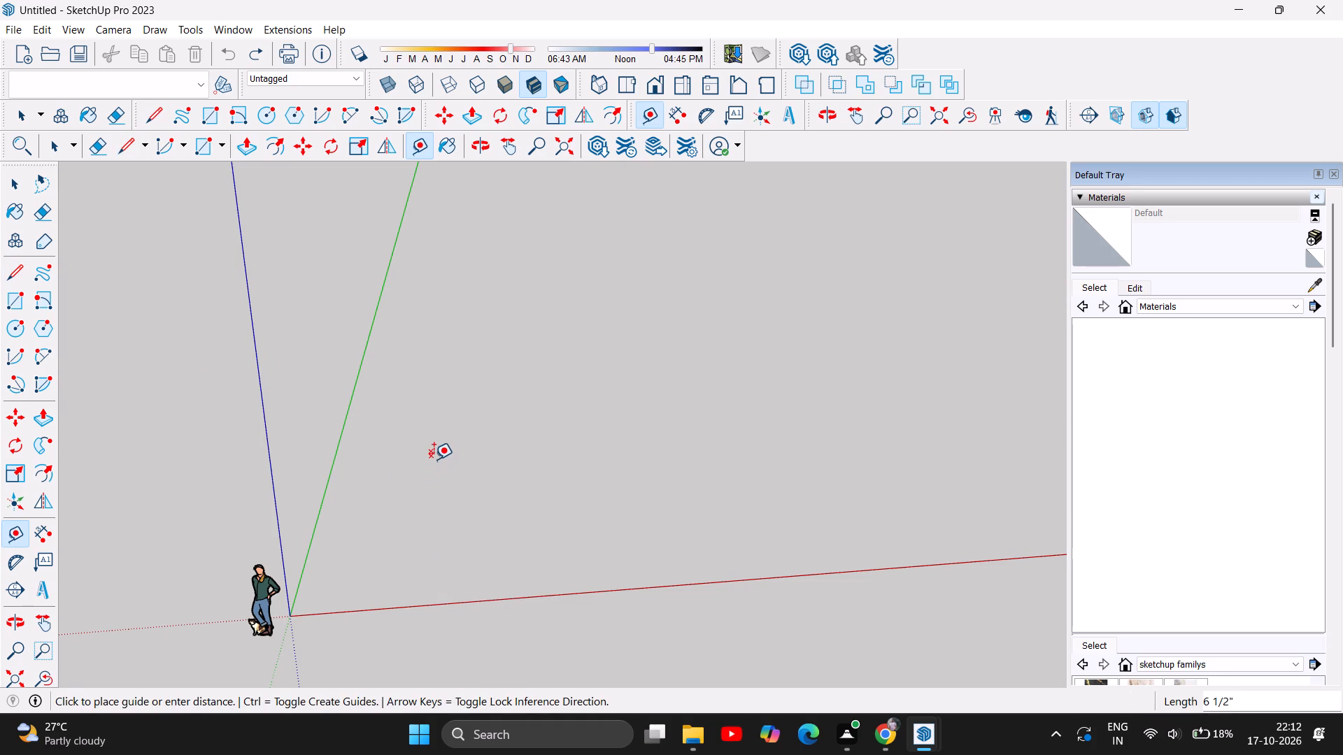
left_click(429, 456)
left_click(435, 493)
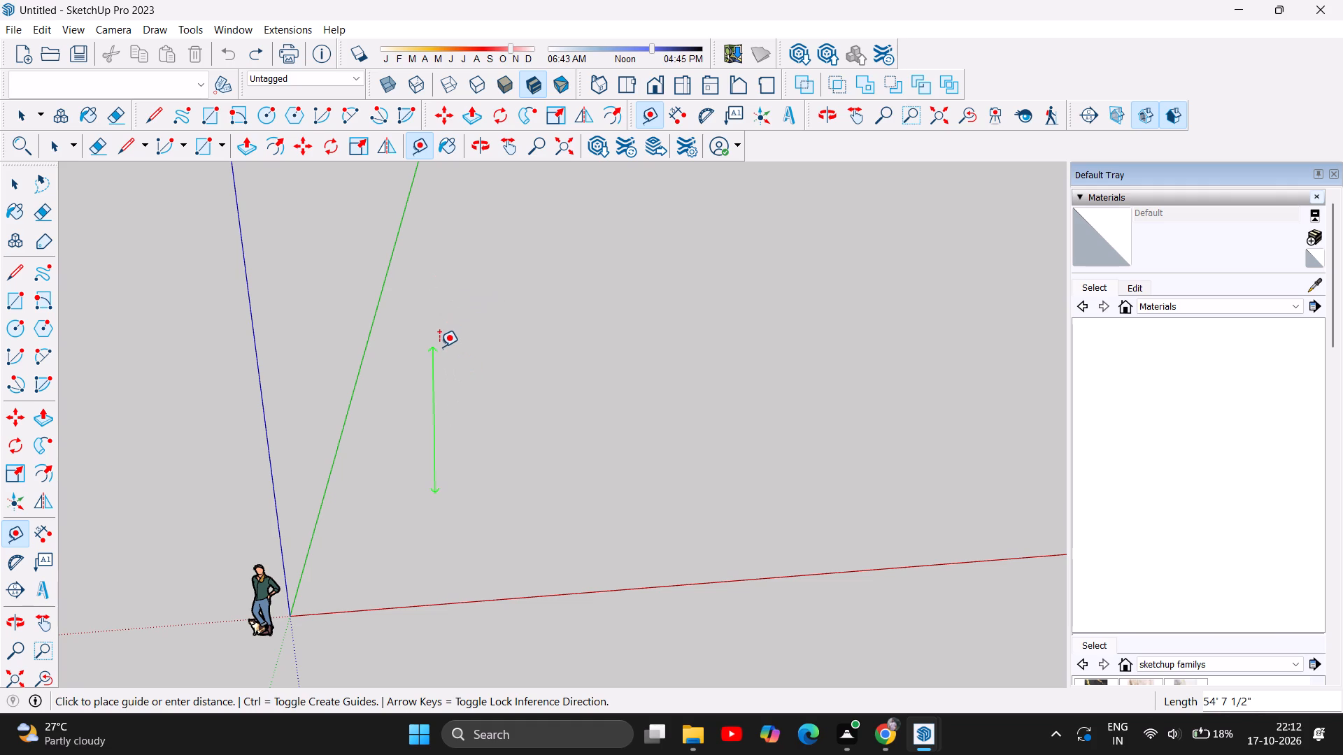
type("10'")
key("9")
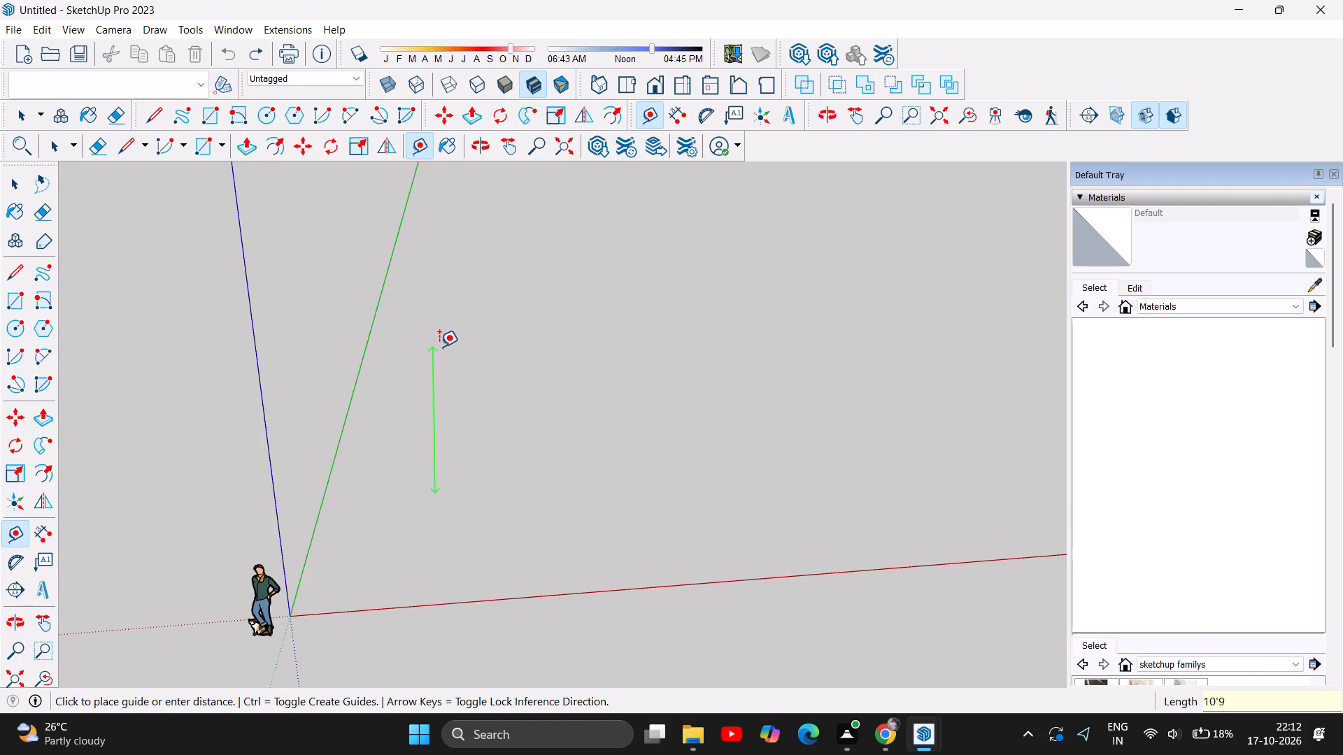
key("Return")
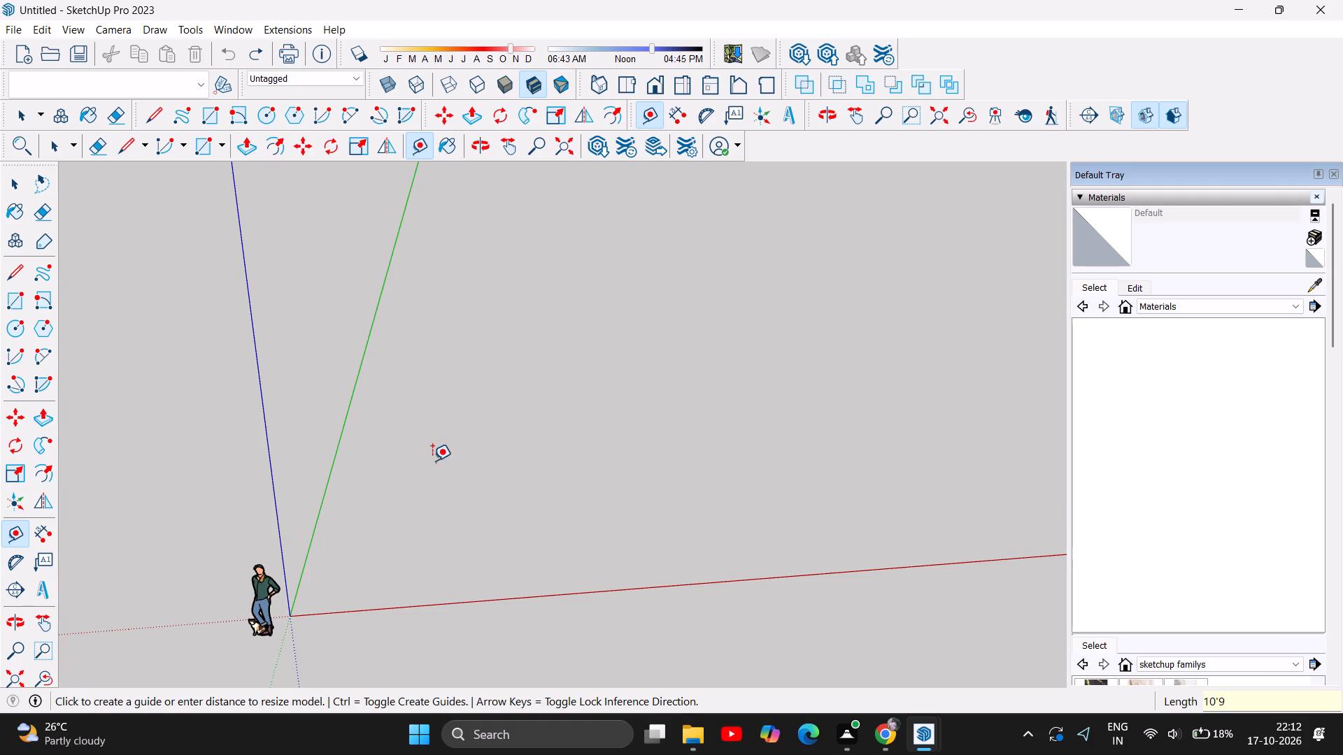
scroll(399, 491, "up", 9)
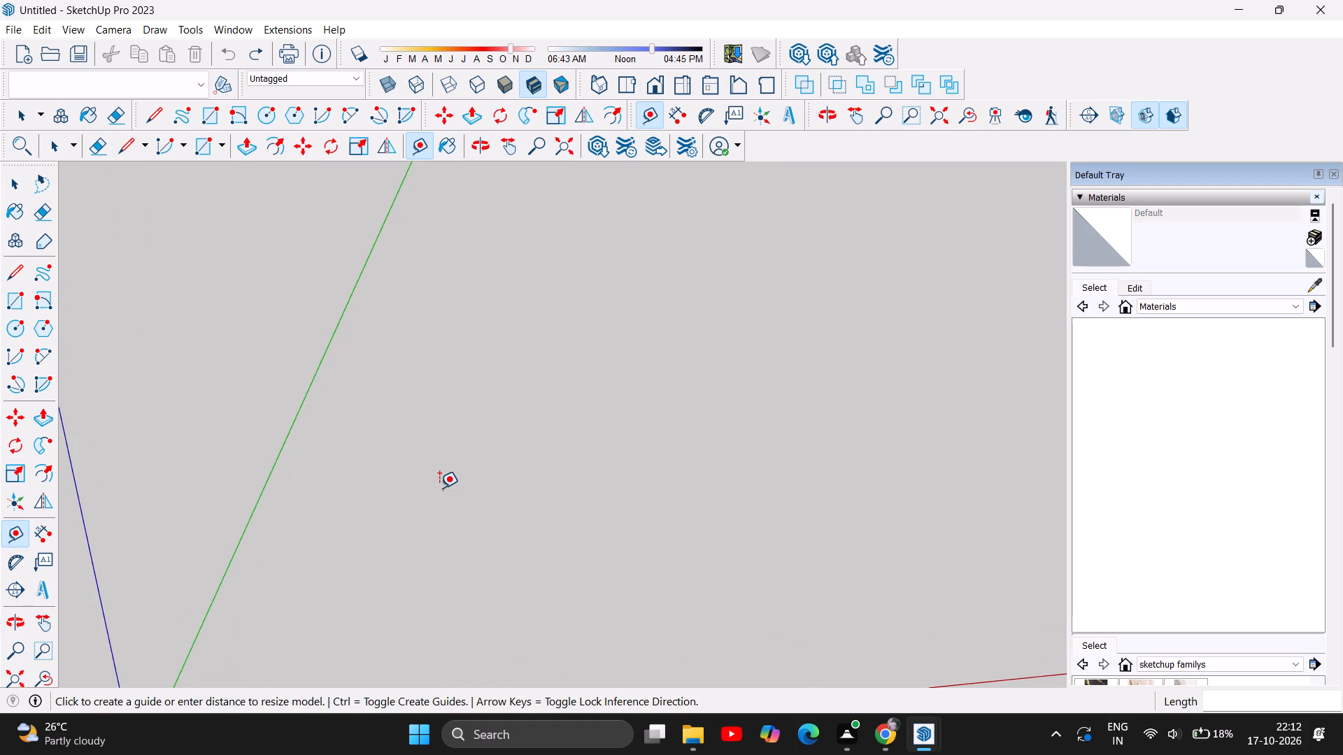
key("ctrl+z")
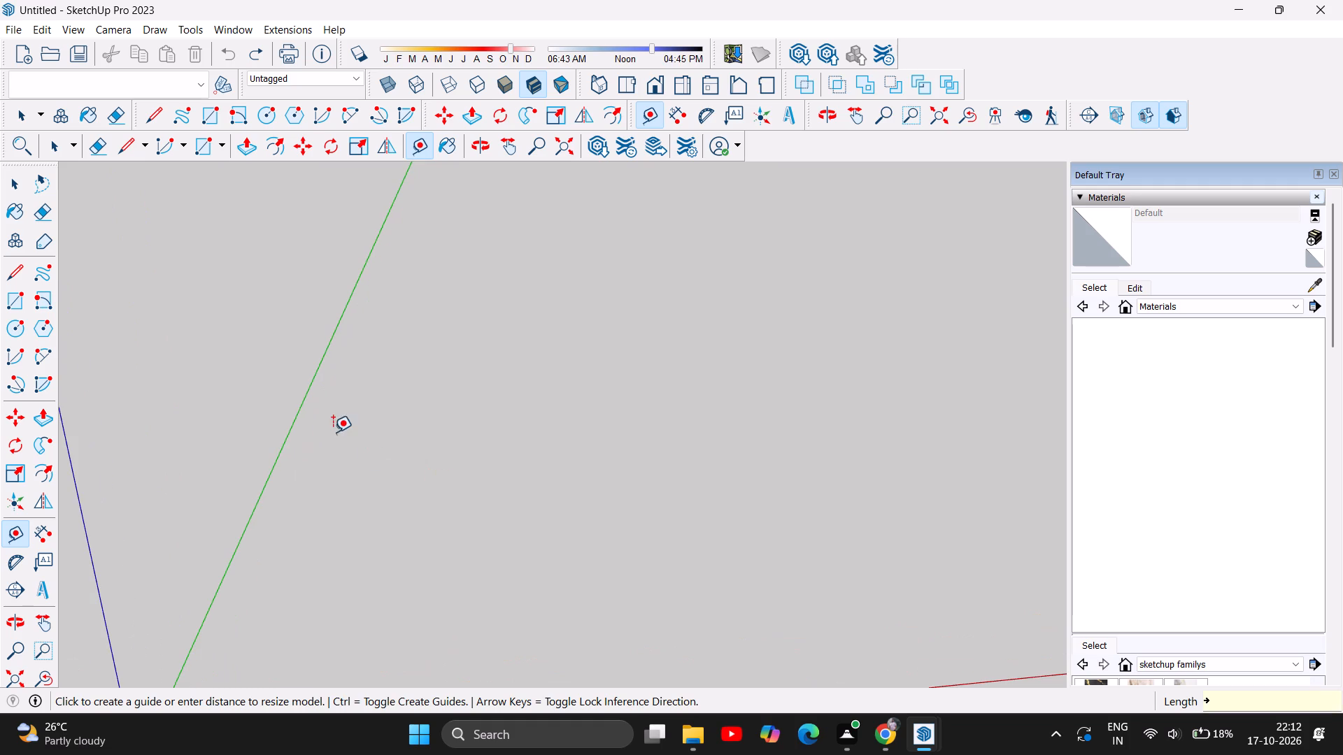
Draw a closed ground rectangle with the Line tool, starting on the red axis, 10'9 along green by 13'9 along red.
left_click(17, 273)
scroll(364, 374, "down", 2)
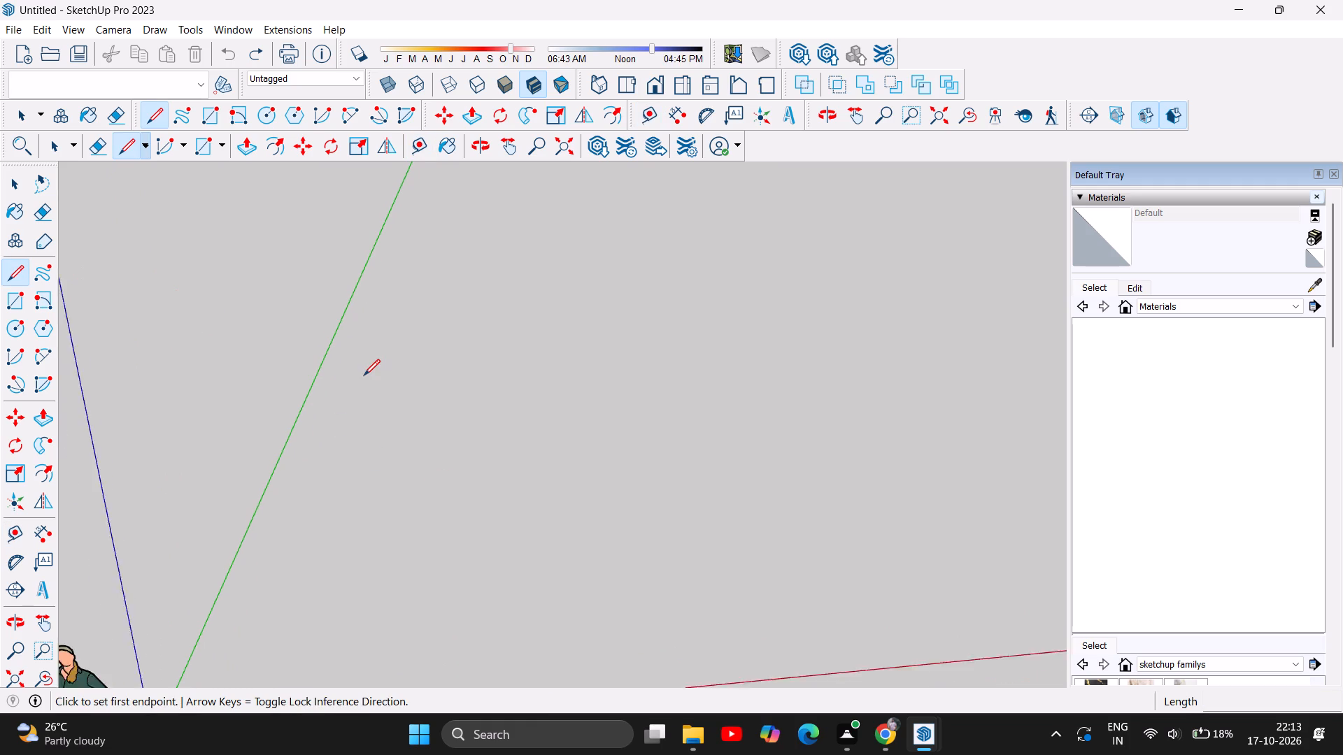
scroll(364, 375, "down", 4)
left_click(375, 610)
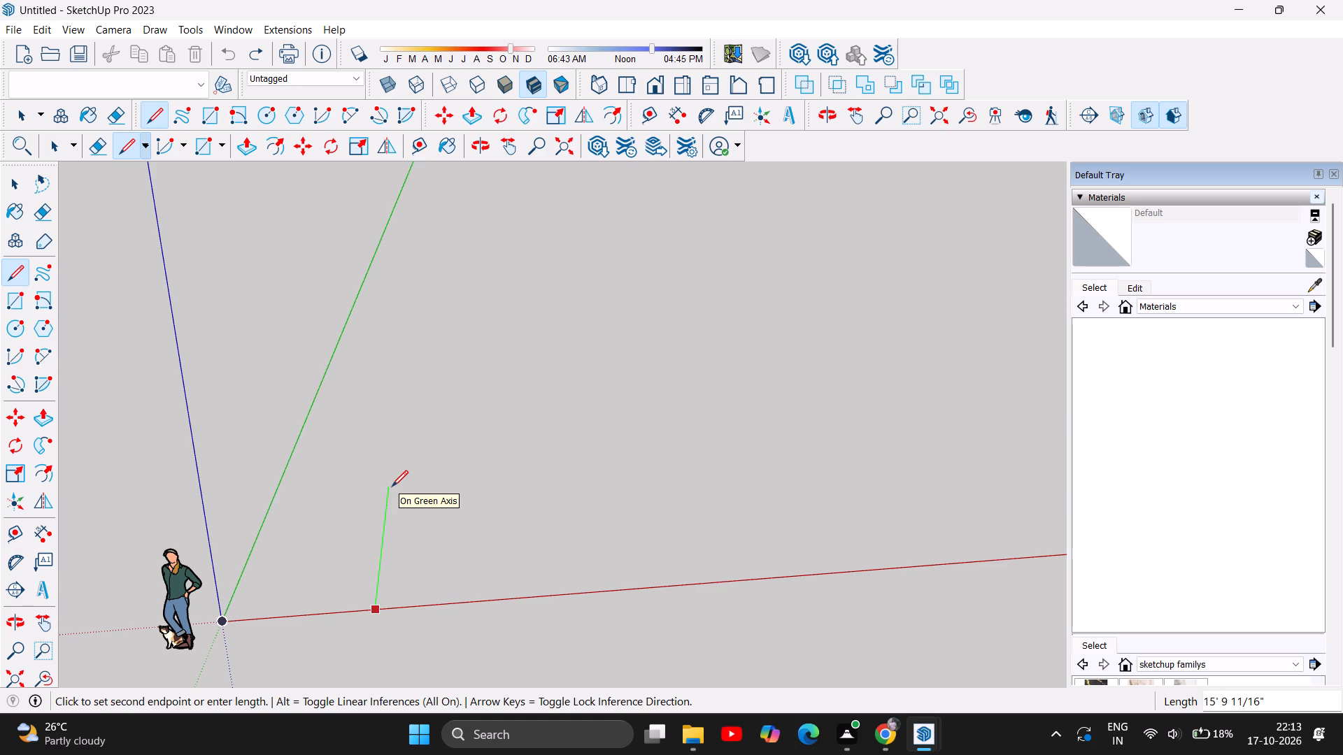
type("10'9")
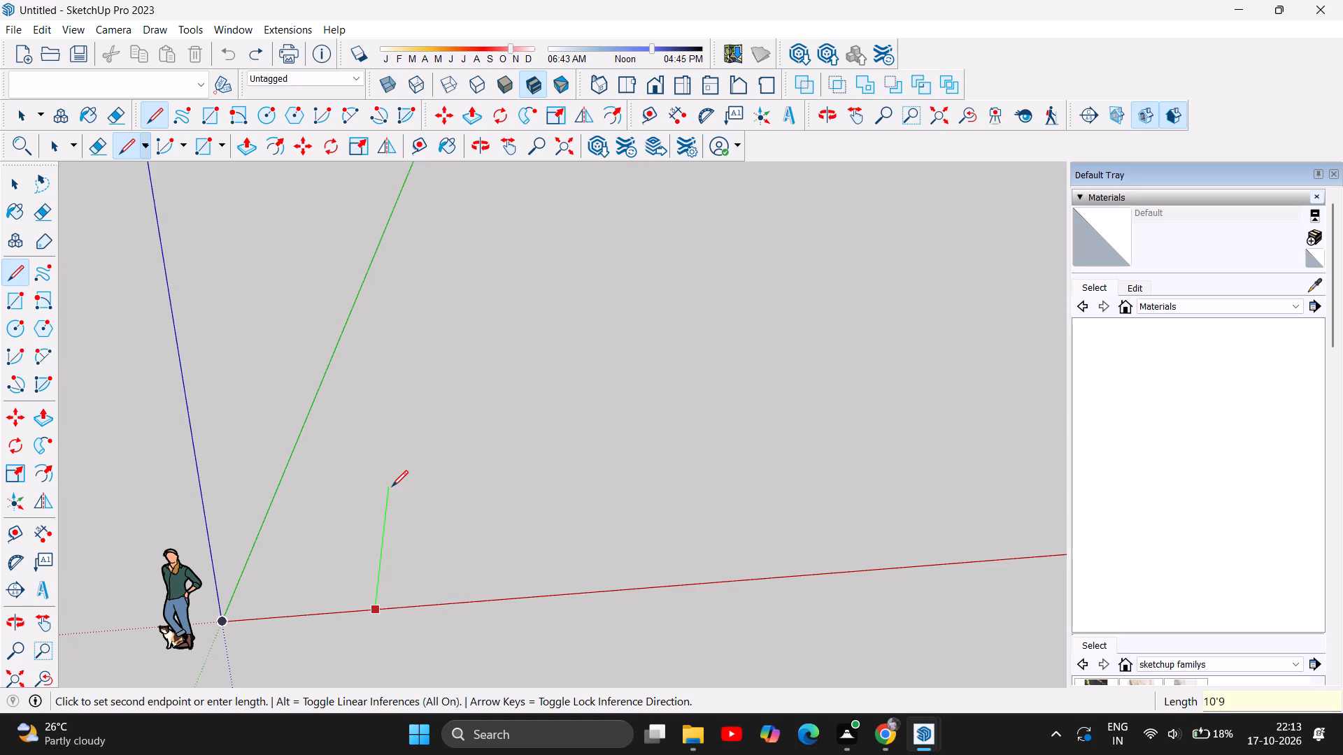
key("Return")
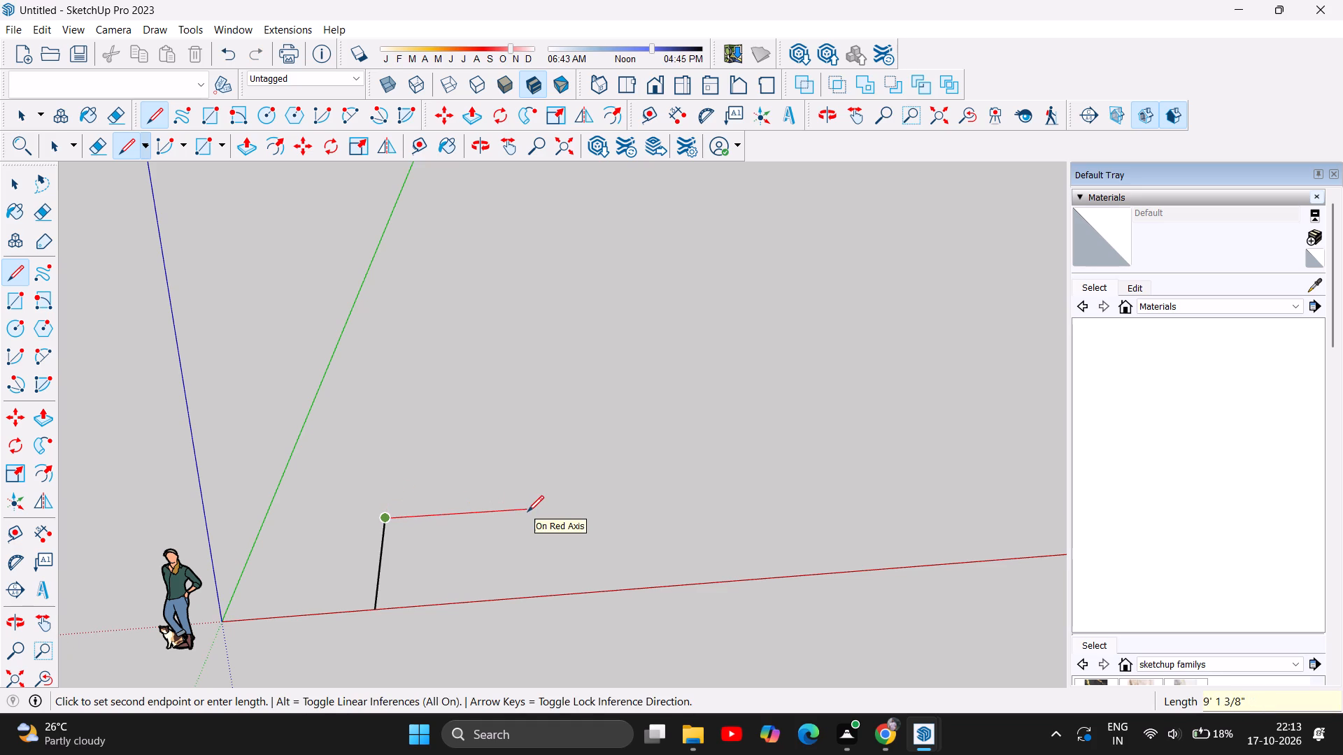
type("13'+9")
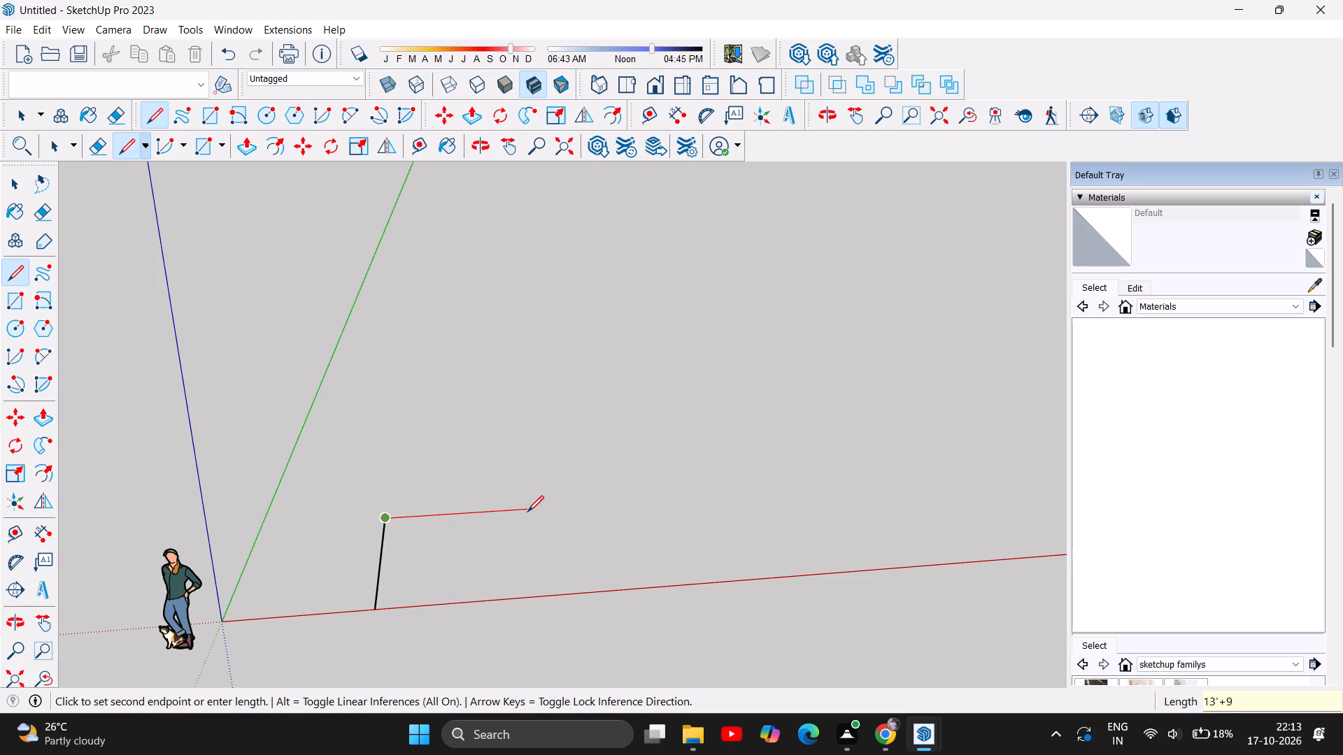
key("Return")
scroll(527, 512, "down", 2)
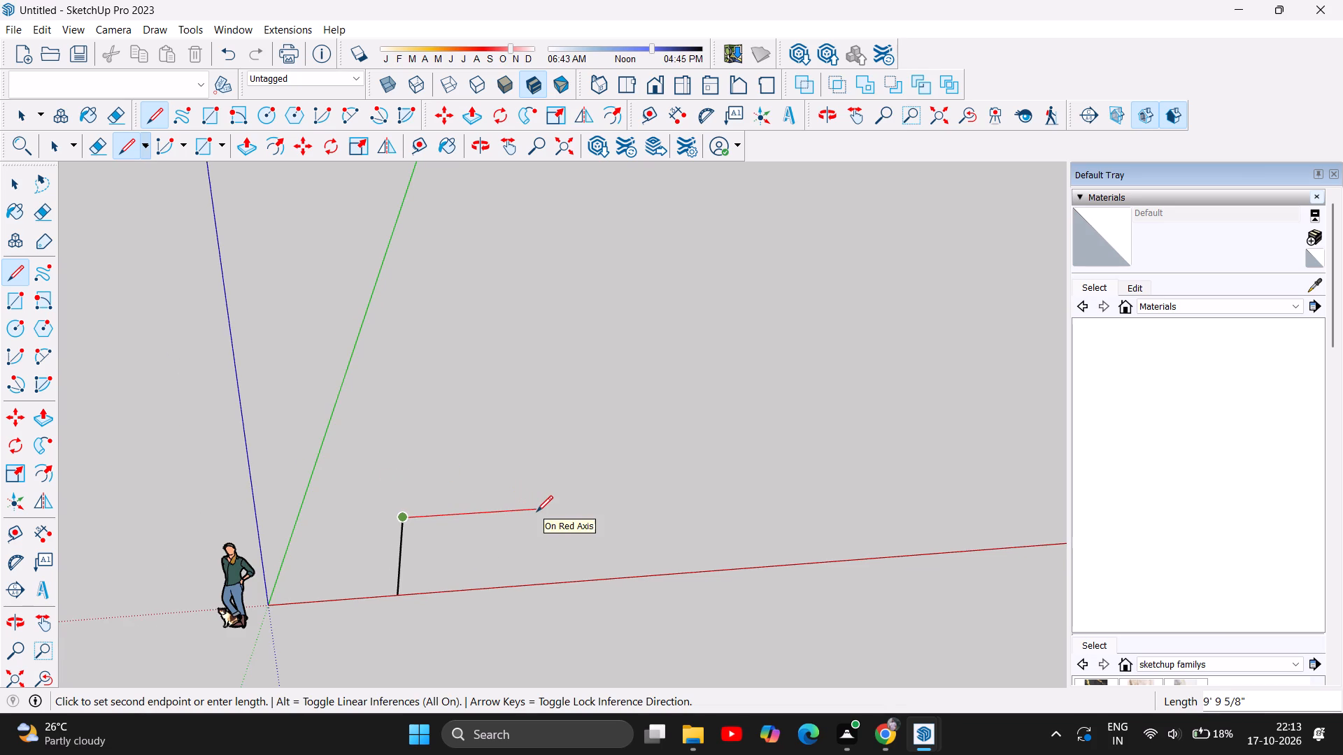
type("13'9+")
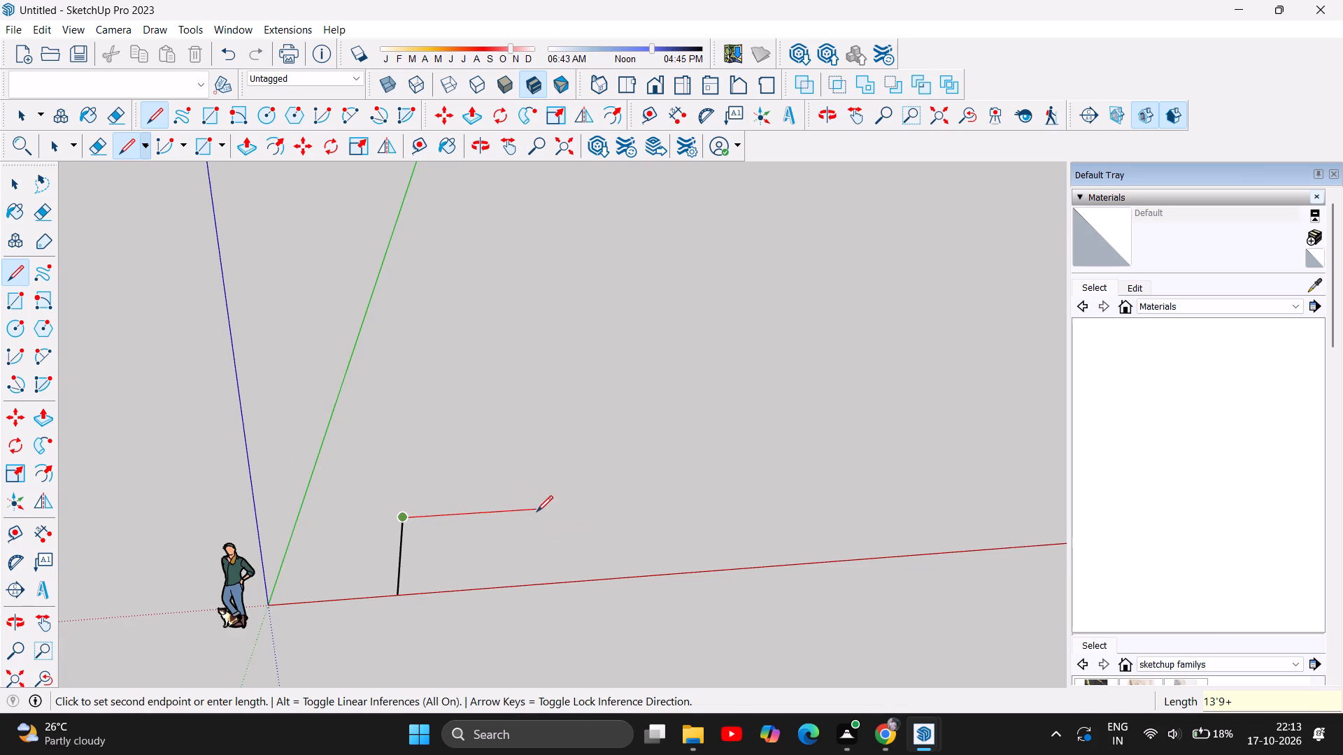
key("Return")
type("13'9")
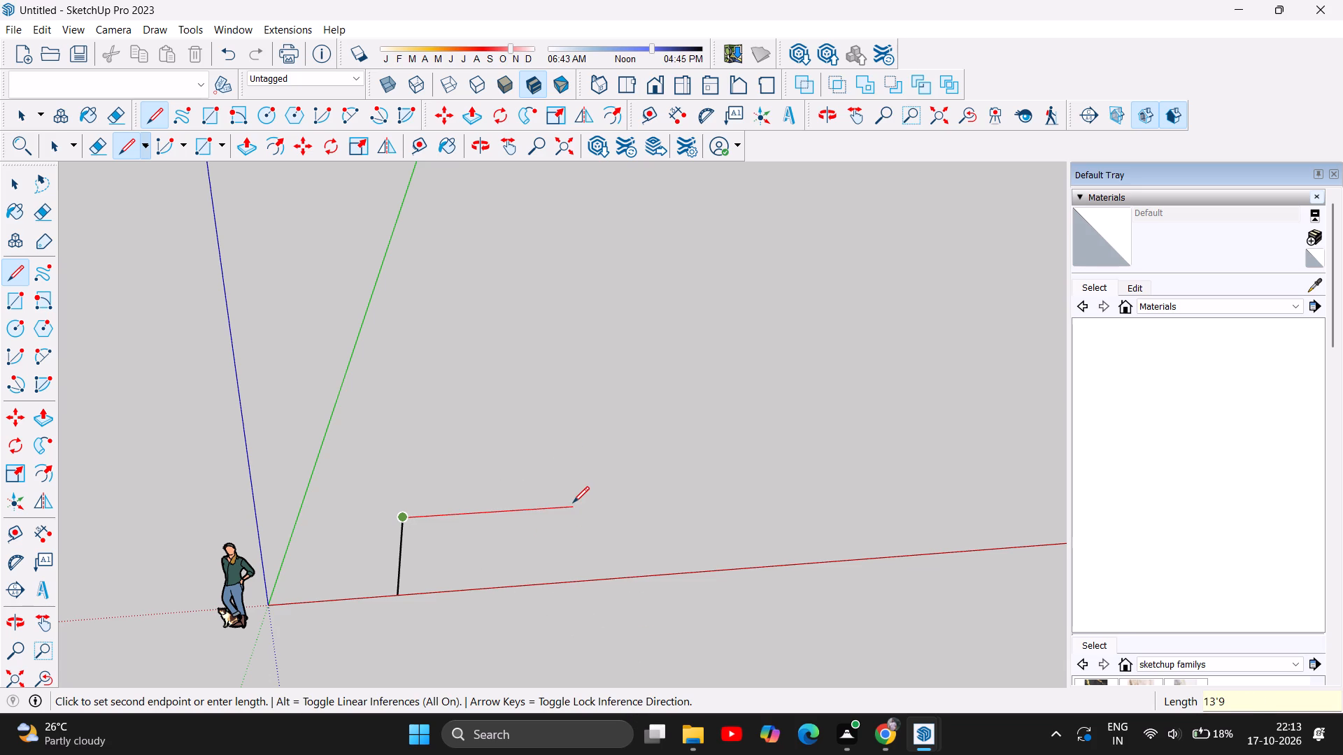
key("Return")
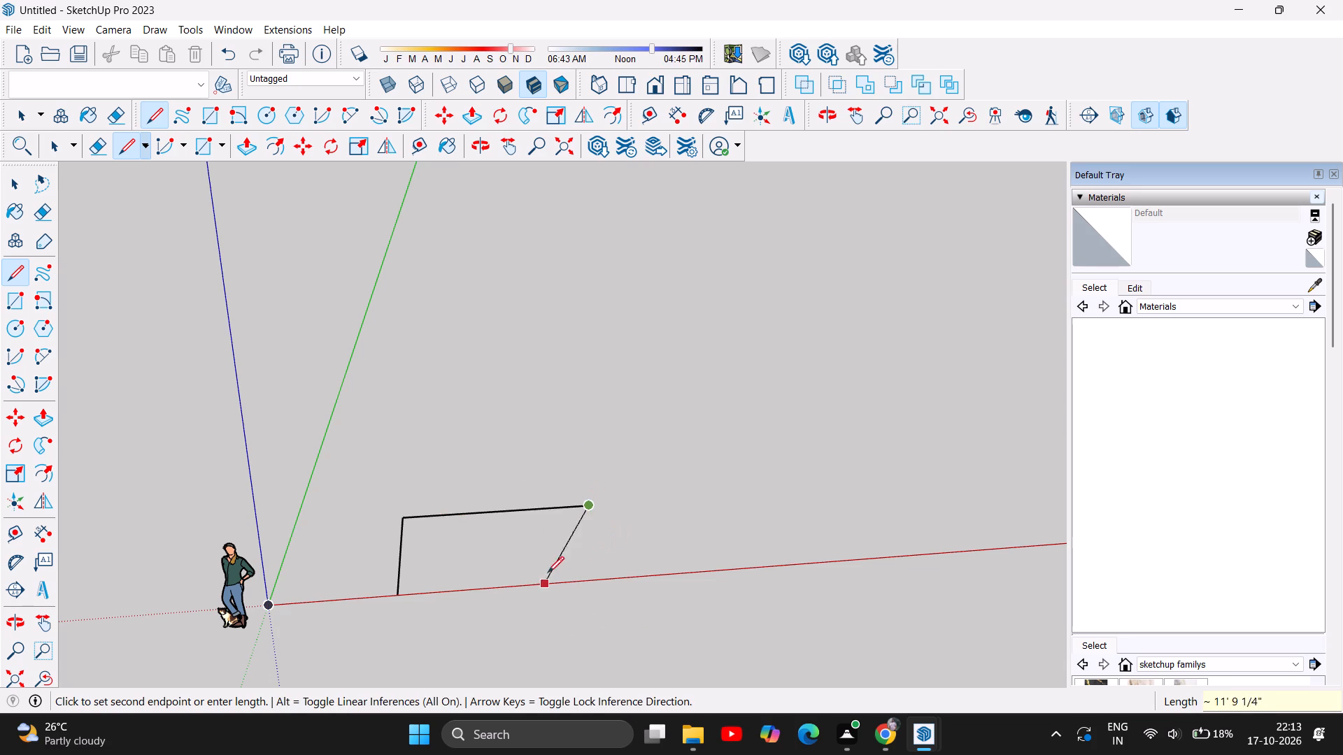
left_click(618, 579)
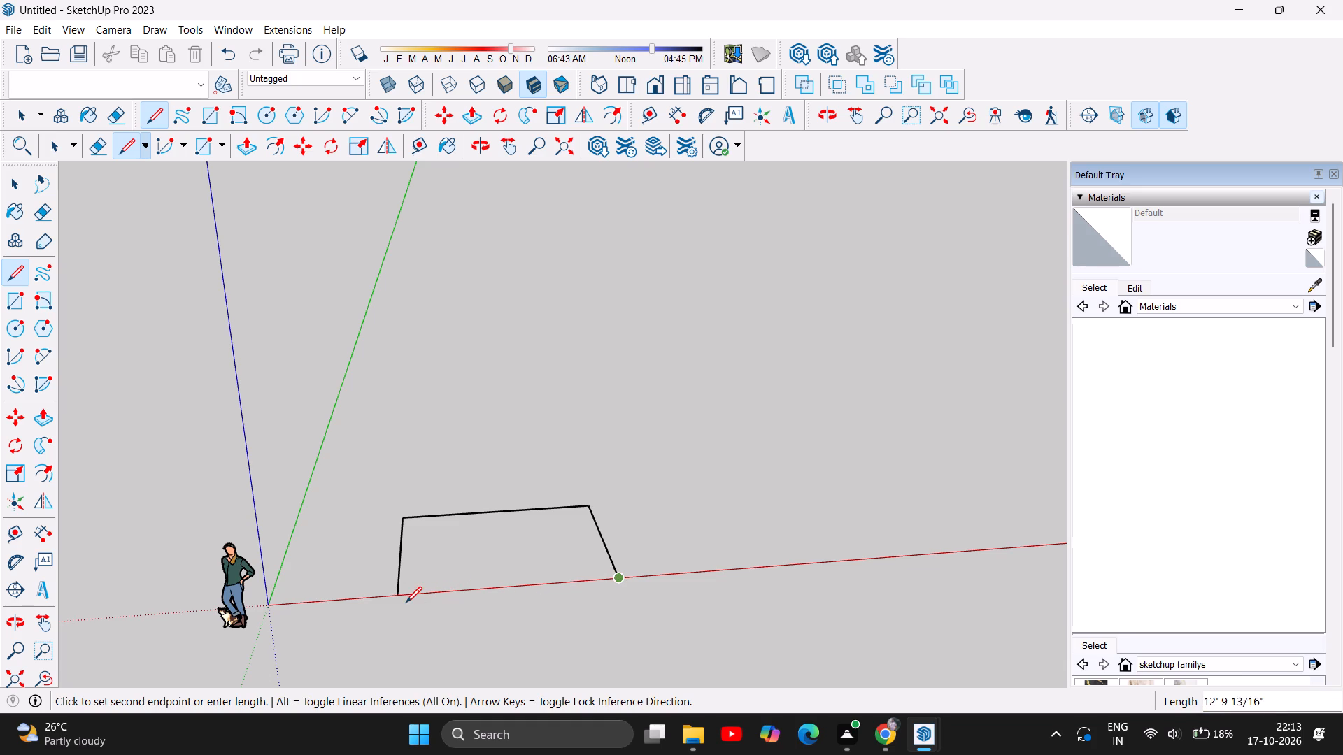
left_click(399, 594)
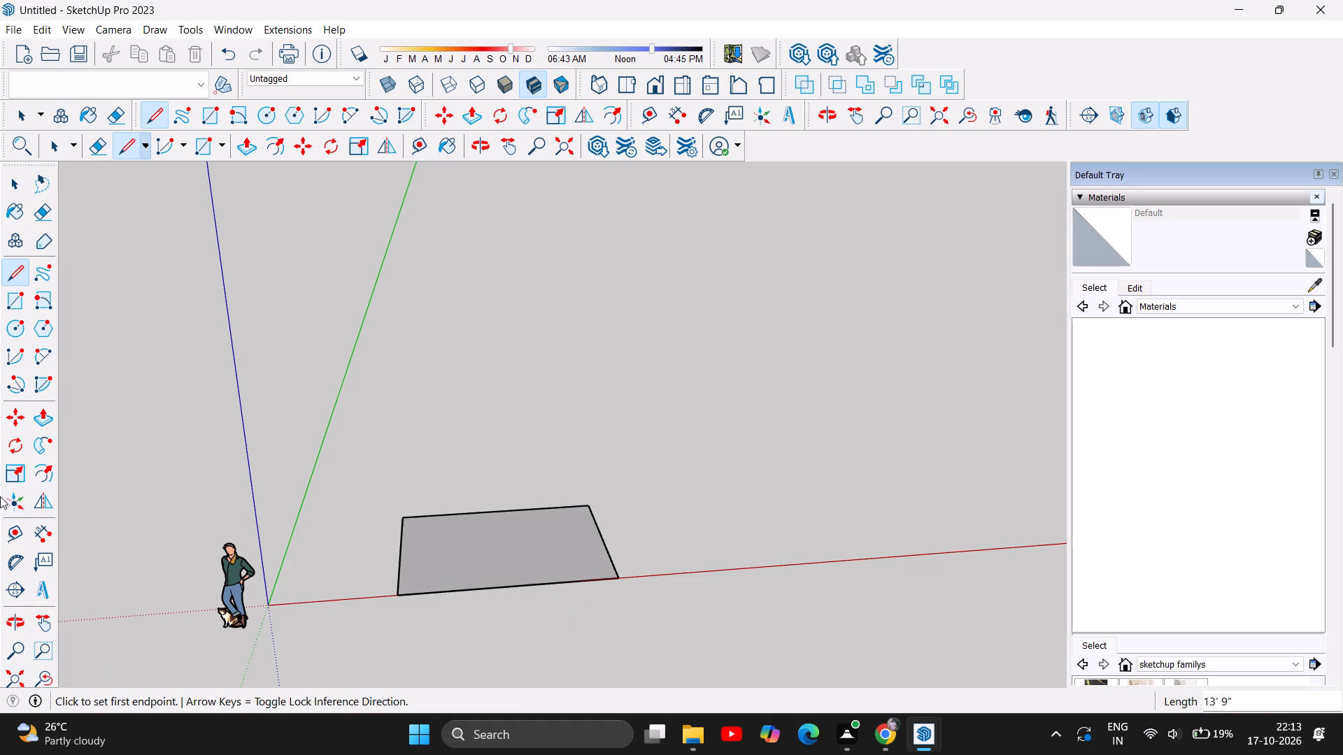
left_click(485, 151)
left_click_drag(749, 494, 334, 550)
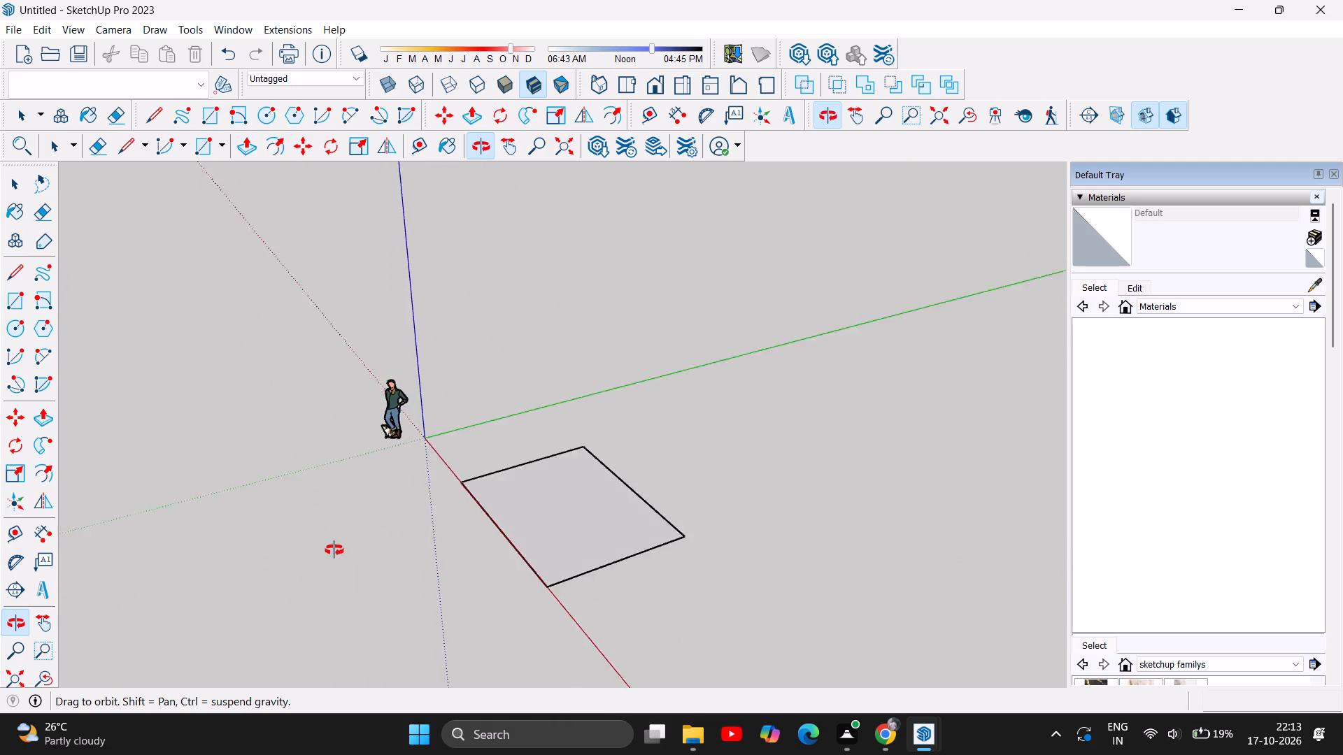
Place Tape Measure guides extending 9 inches outward along green and red from both corners of the rectangle's edge farthest from the origin.
left_click_drag(334, 550, 154, 625)
left_click_drag(646, 446, 646, 612)
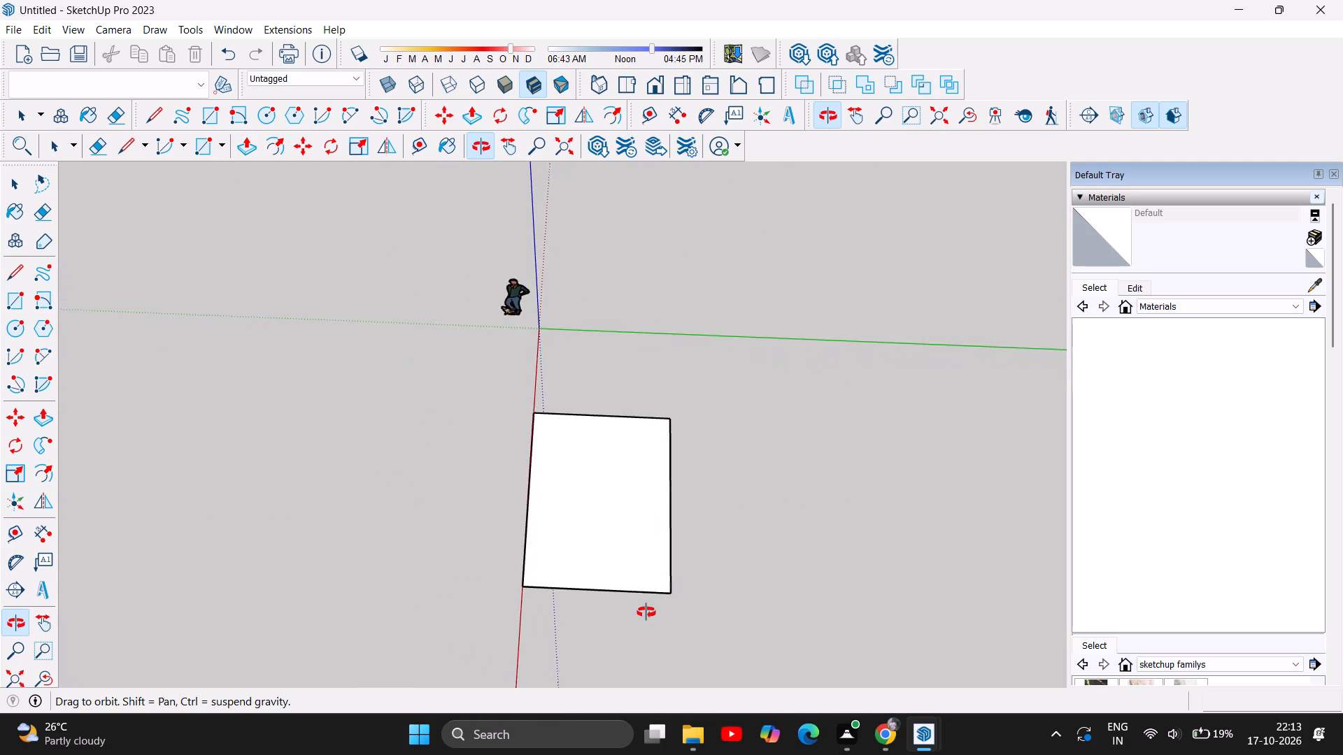
left_click_drag(646, 612, 646, 618)
scroll(638, 554, "up", 5)
scroll(674, 604, "up", 4)
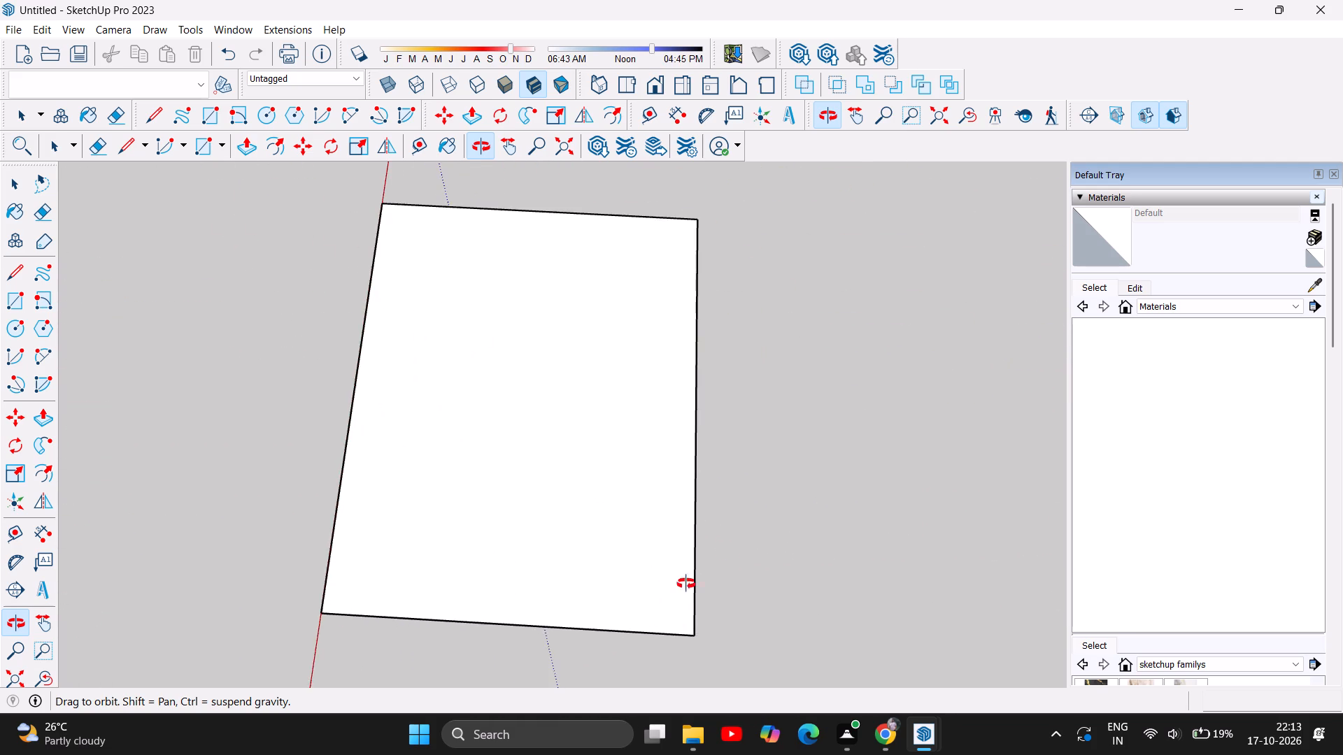
scroll(729, 549, "down", 5)
scroll(653, 579, "up", 1)
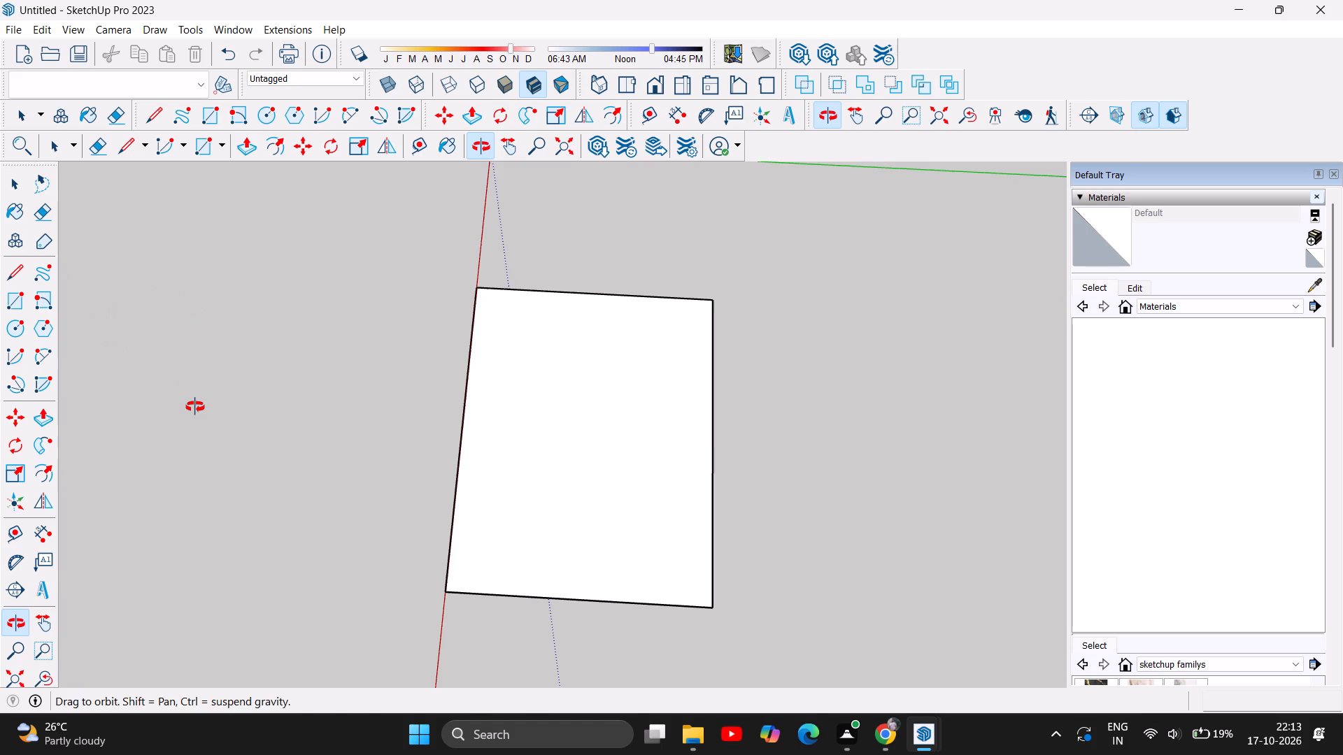
key("t")
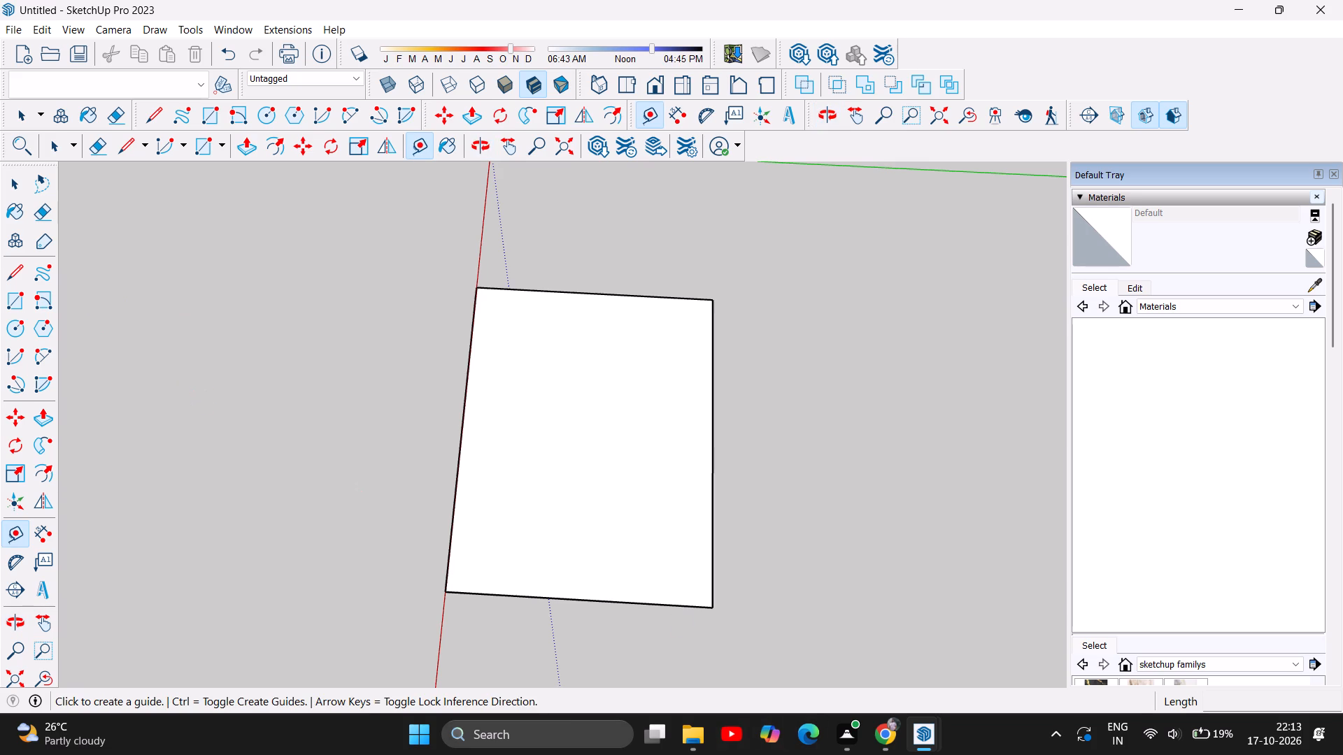
left_click(446, 594)
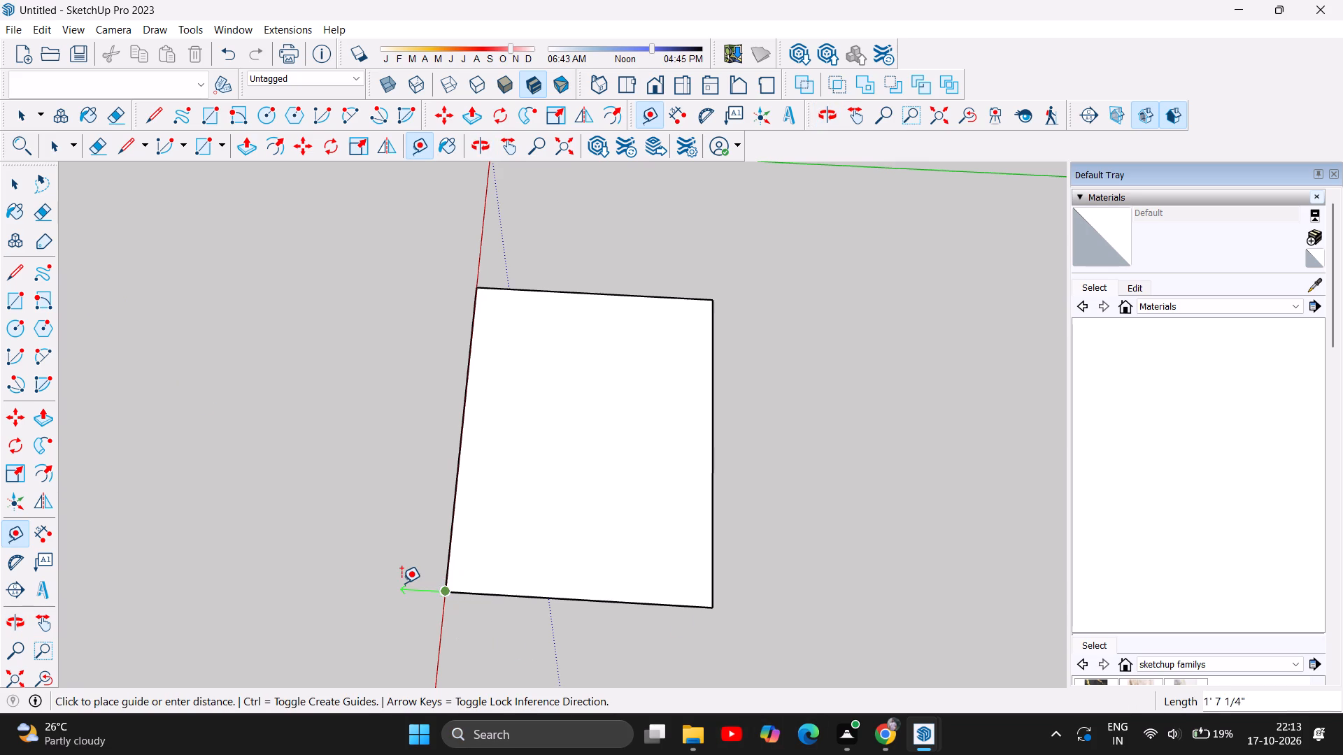
key("9")
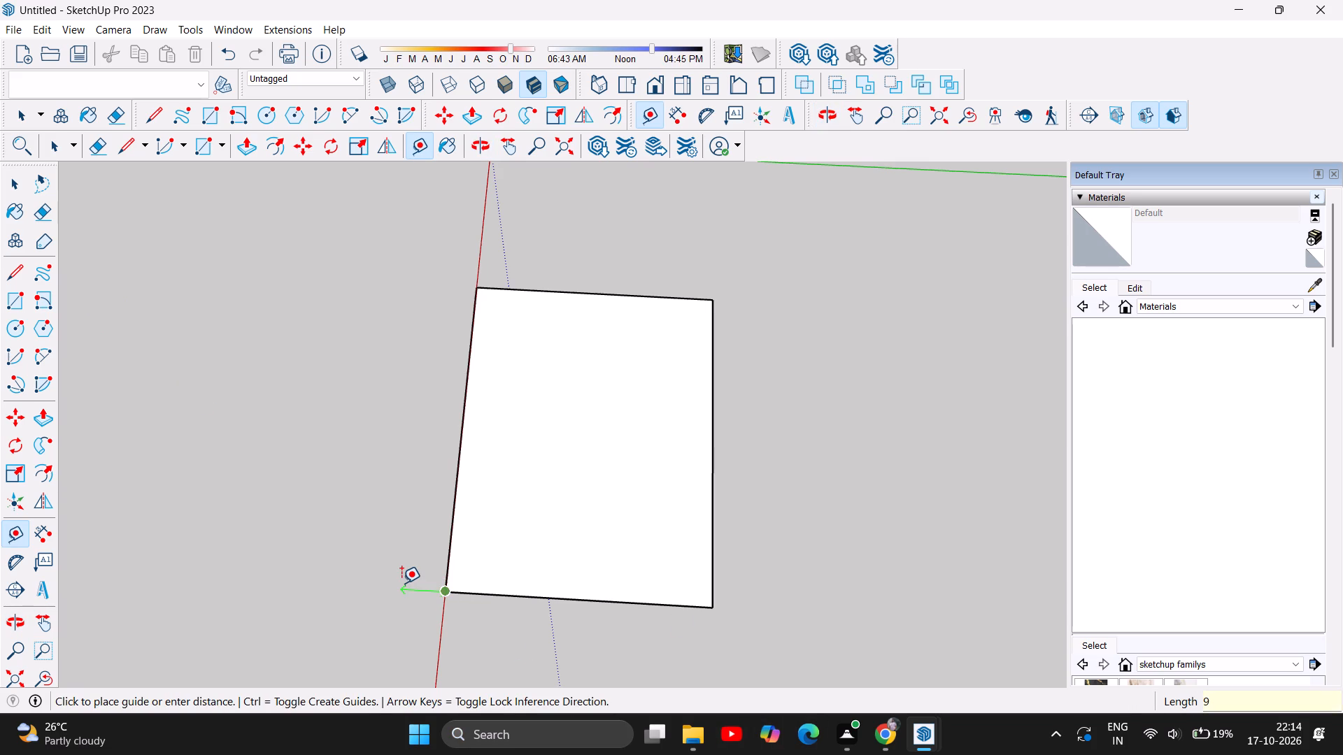
key("Return")
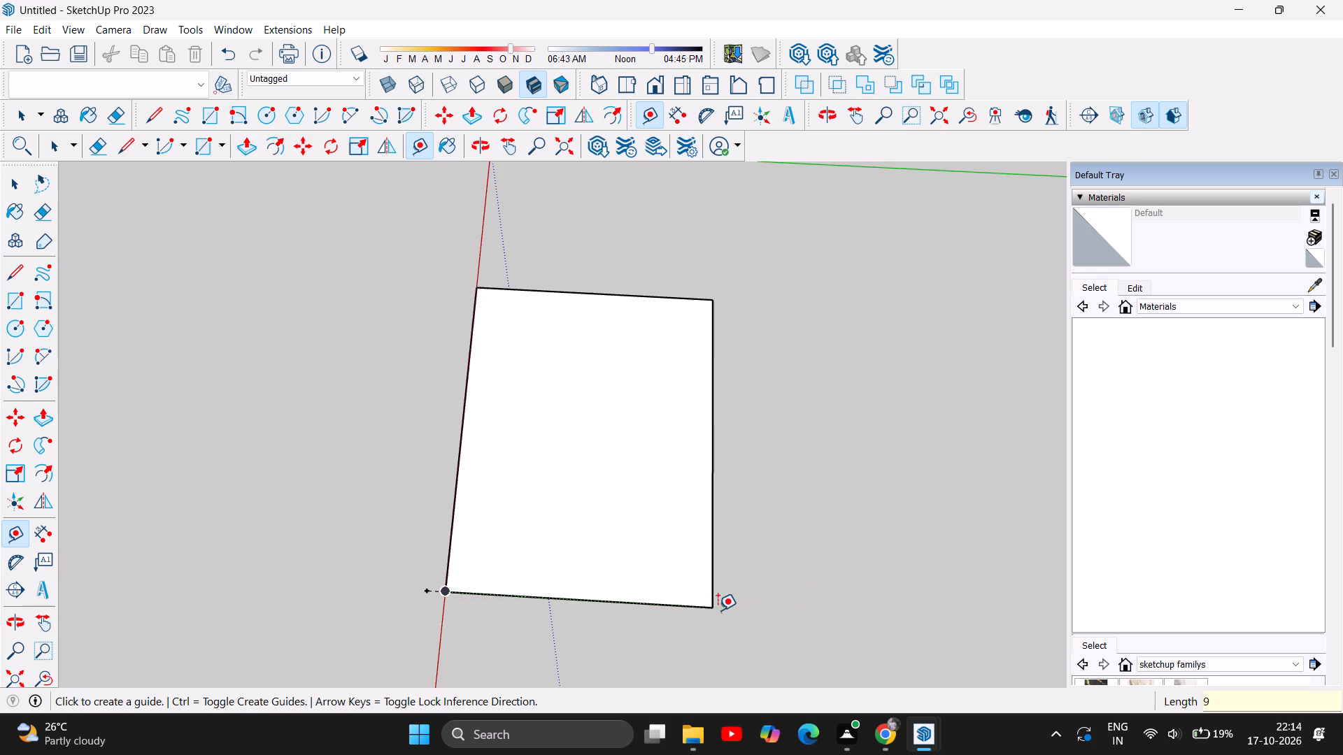
left_click(711, 606)
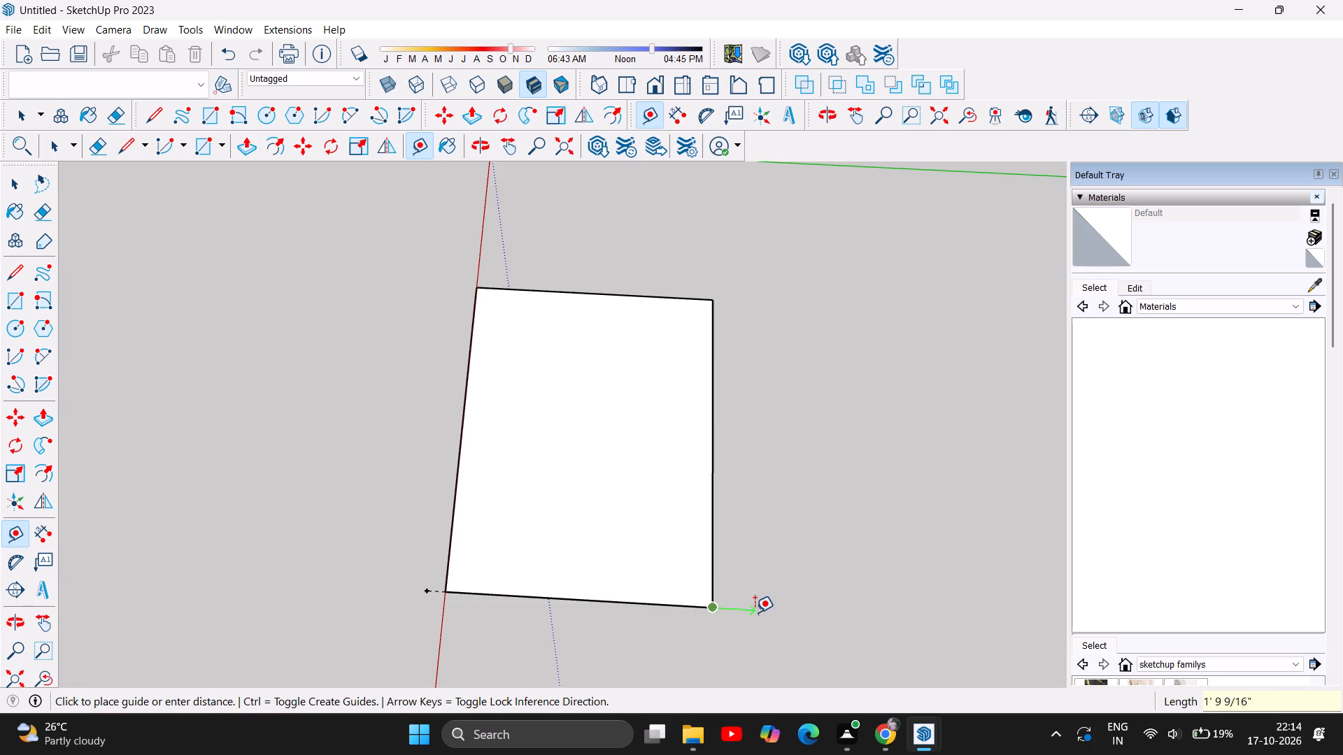
key("9")
key("Return")
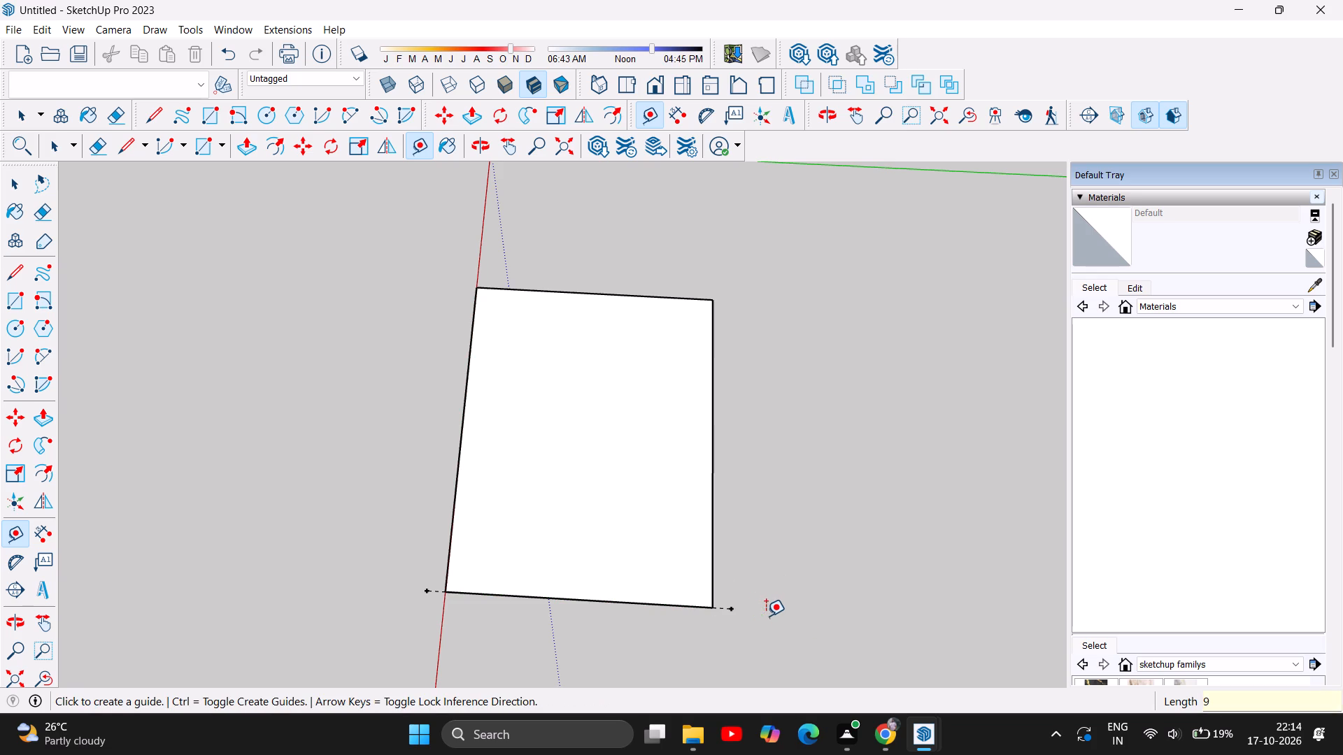
left_click(712, 603)
key("9")
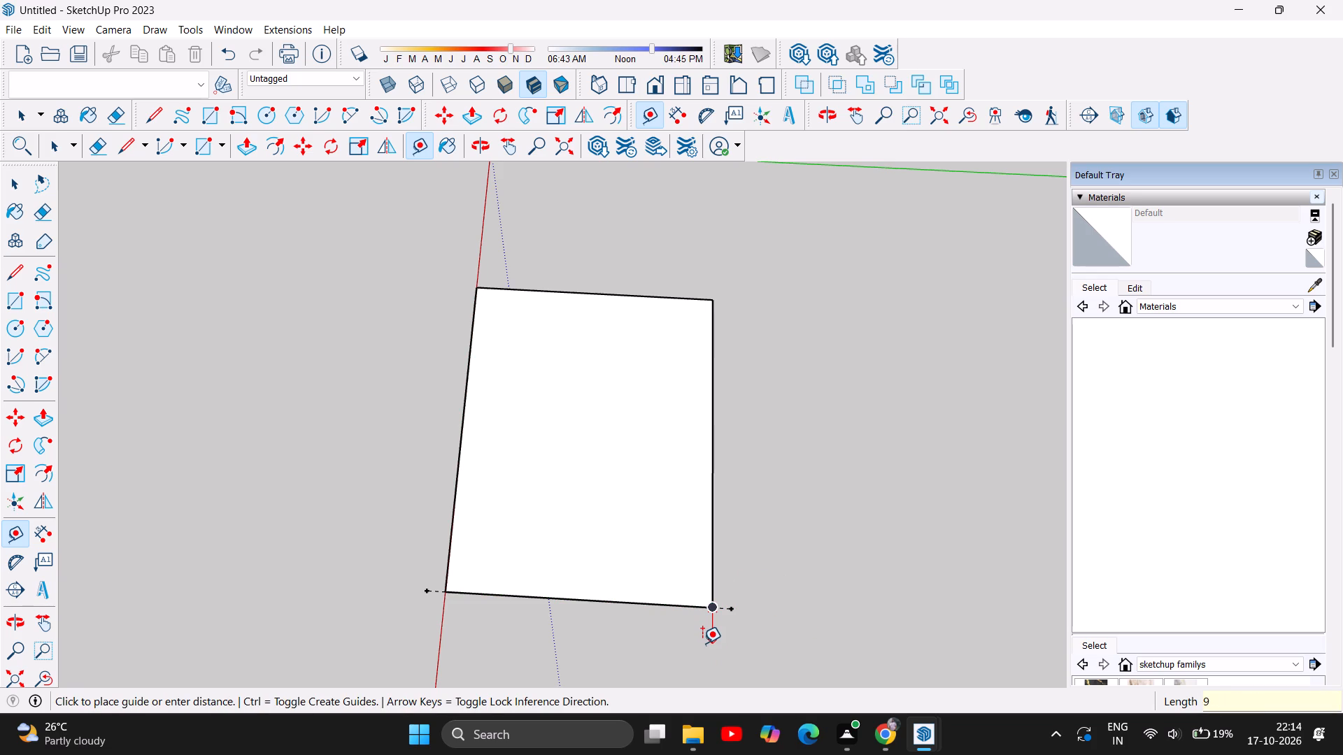
key("Return")
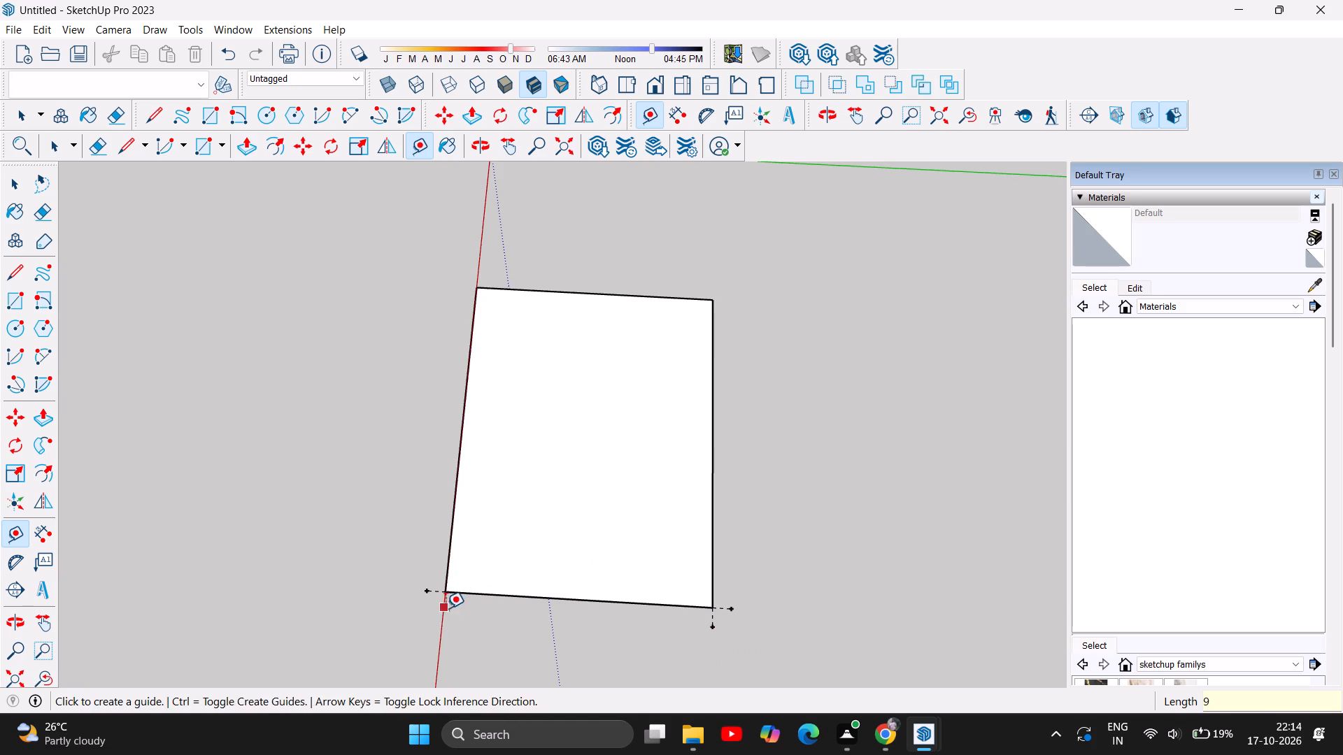
left_click(446, 591)
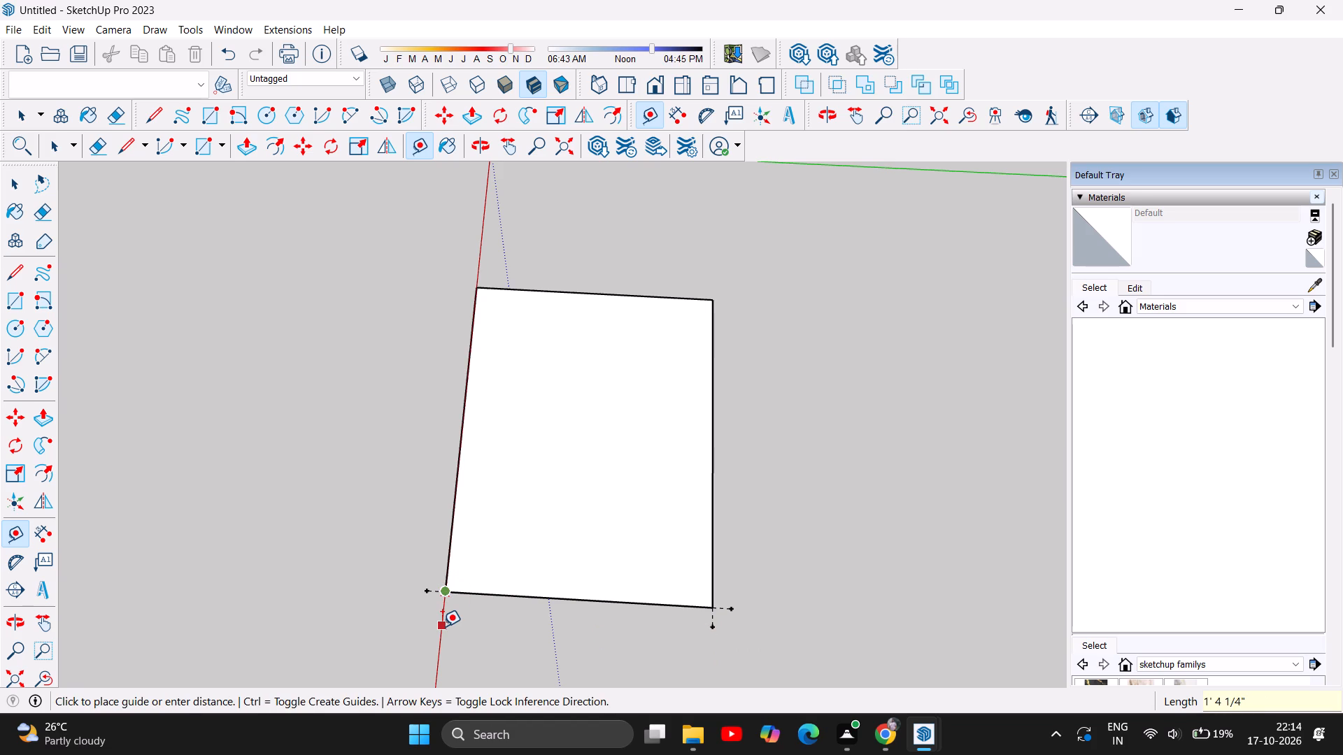
key("9")
key("Return")
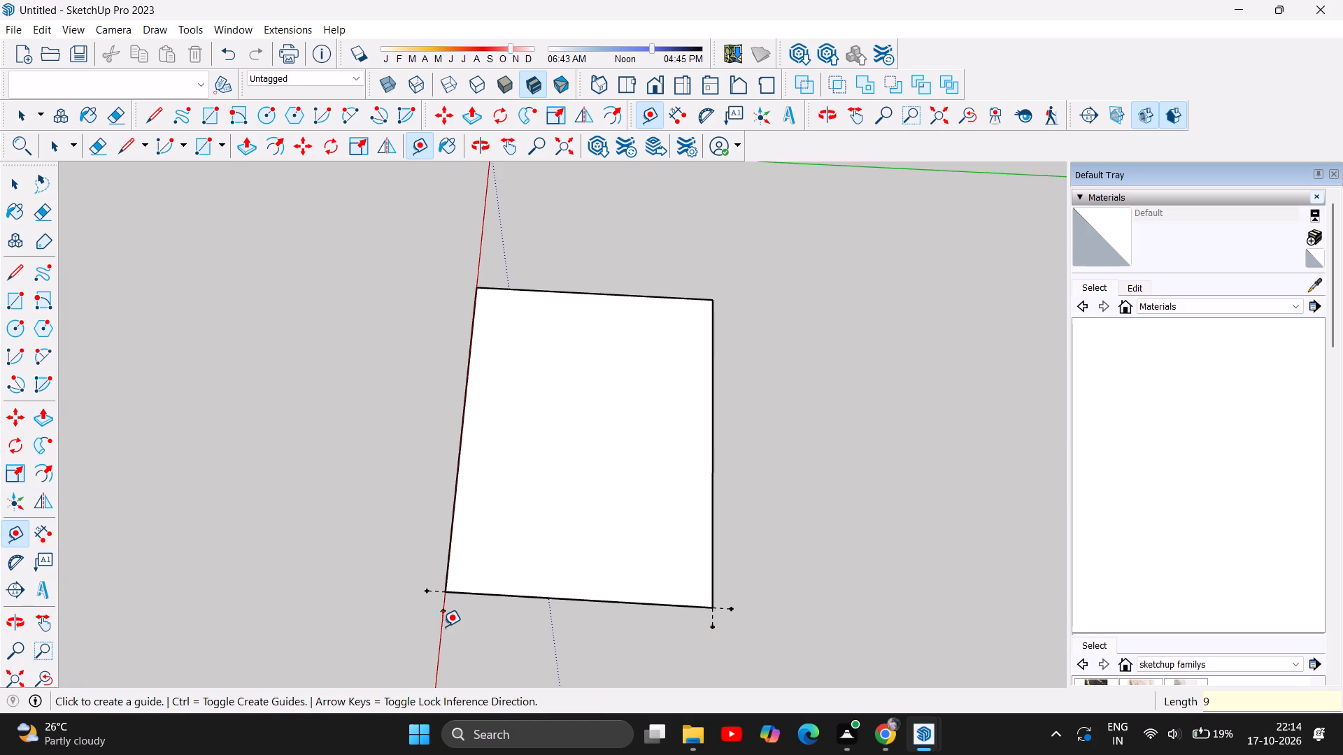
Place a guide 9 inches outward along green from the origin-side corner that lies off the red axis.
left_click(710, 299)
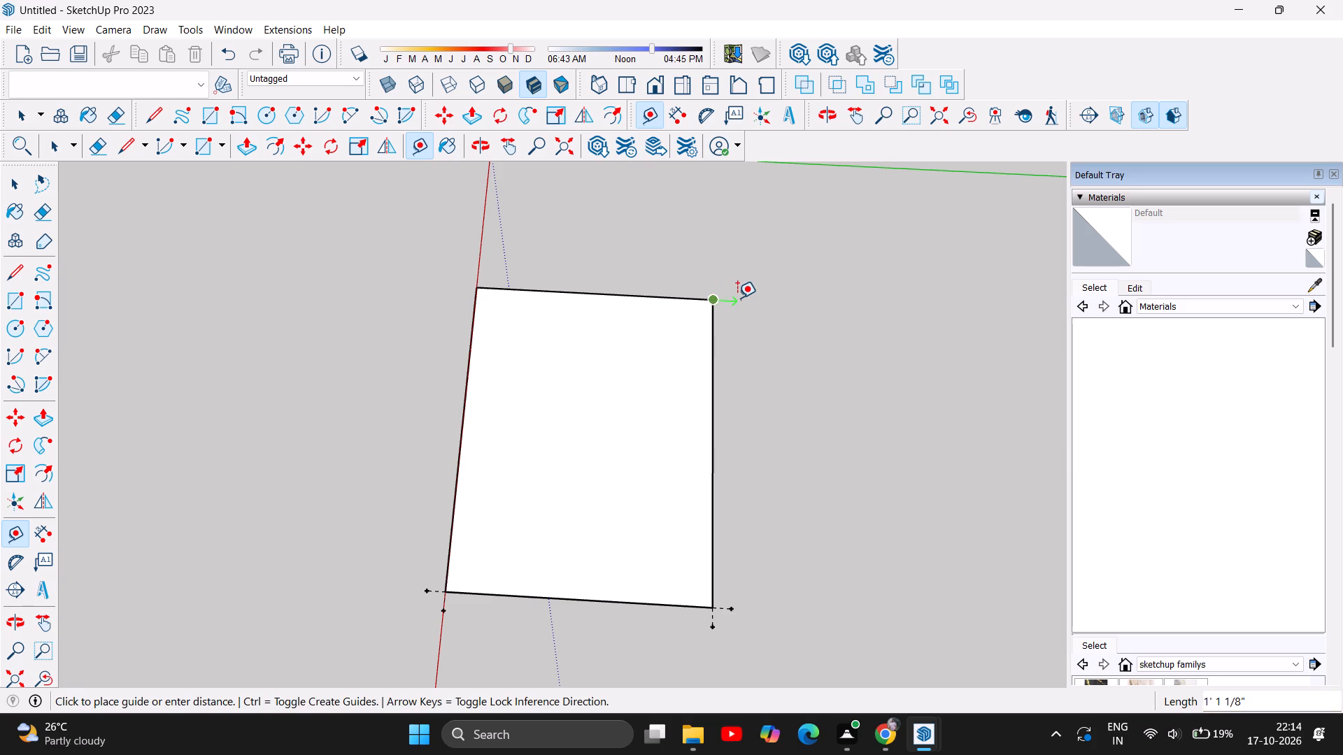
key("9")
key("Return")
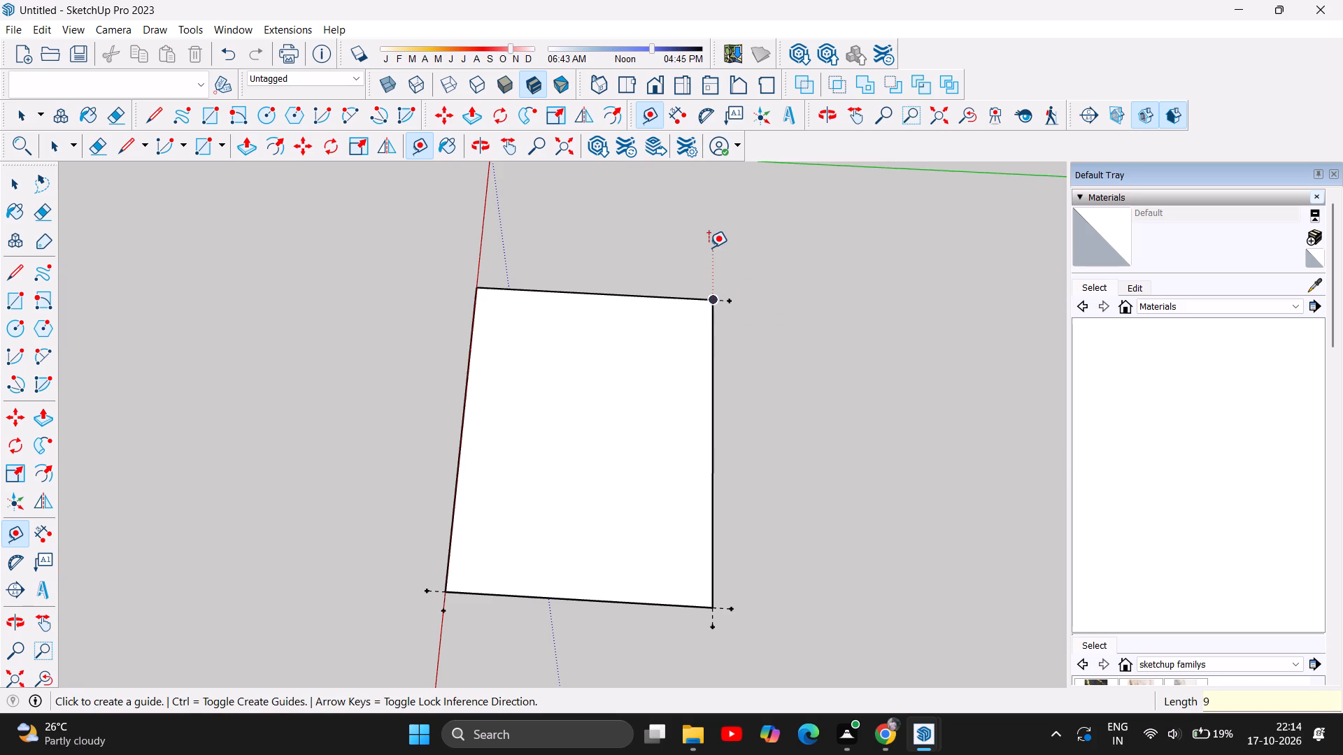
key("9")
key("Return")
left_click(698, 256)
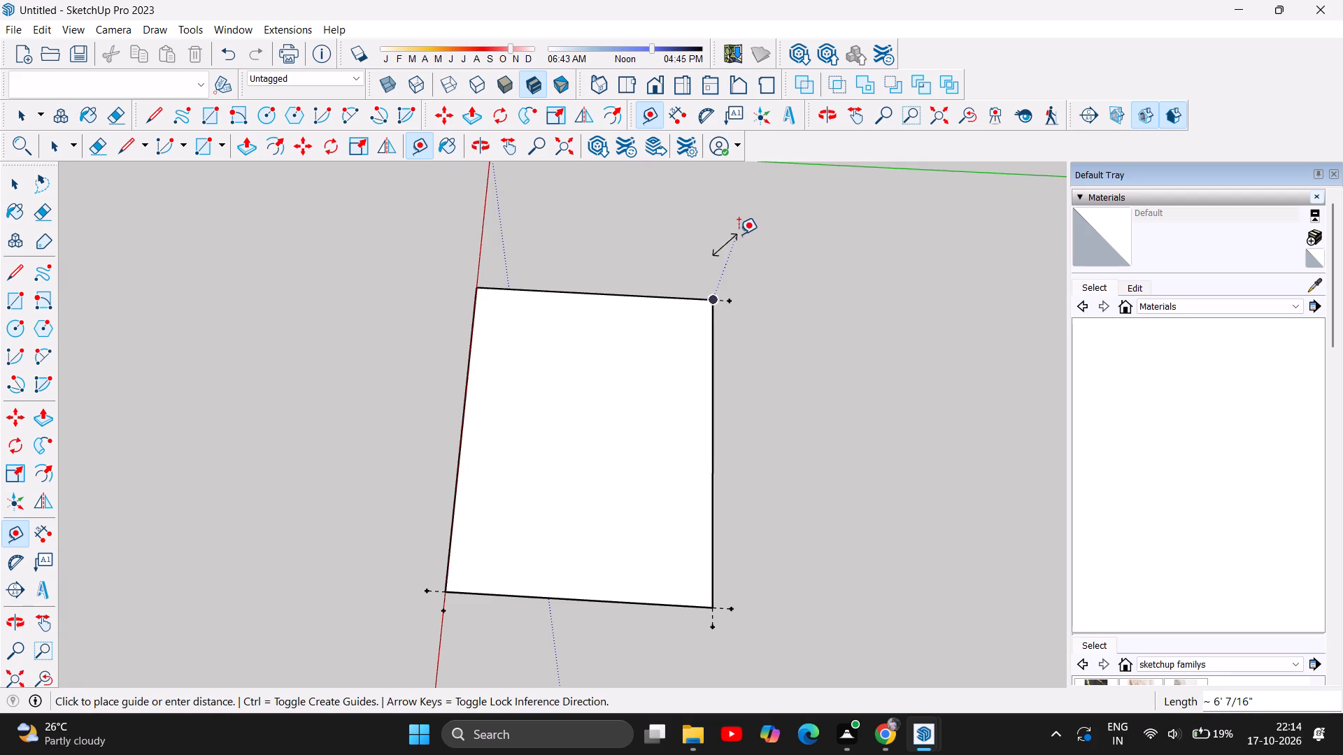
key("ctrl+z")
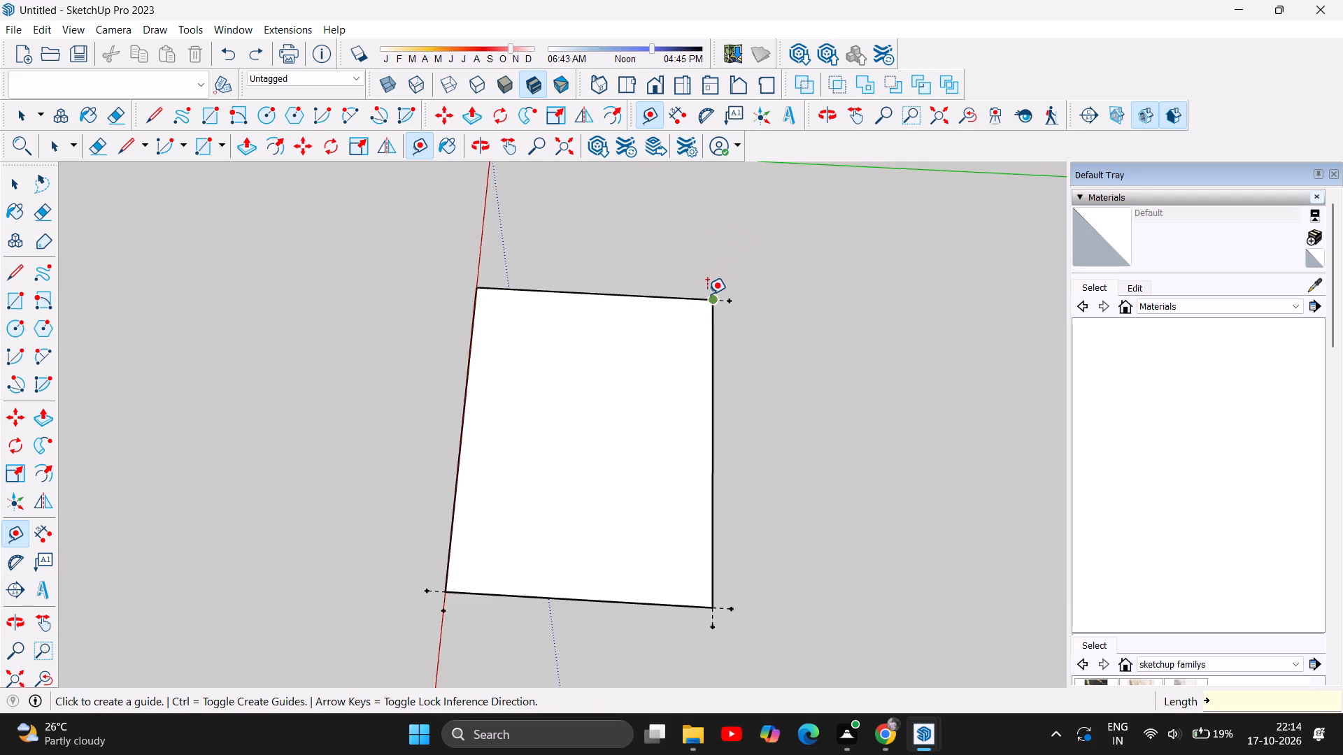
Place 9-inch outward guides along red from both origin-side corners, and along green from the one on the red axis.
left_click(710, 297)
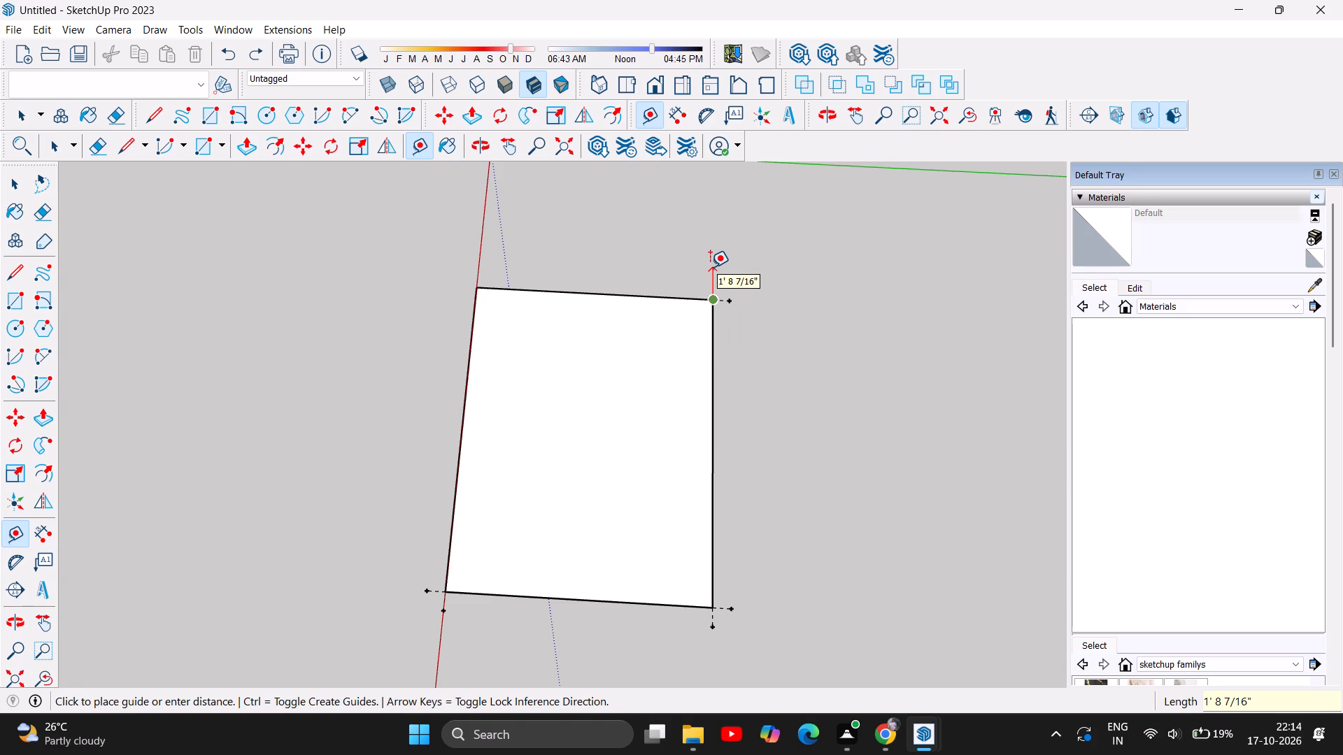
key("9")
key("Return")
left_click(476, 284)
key("9")
key("Return")
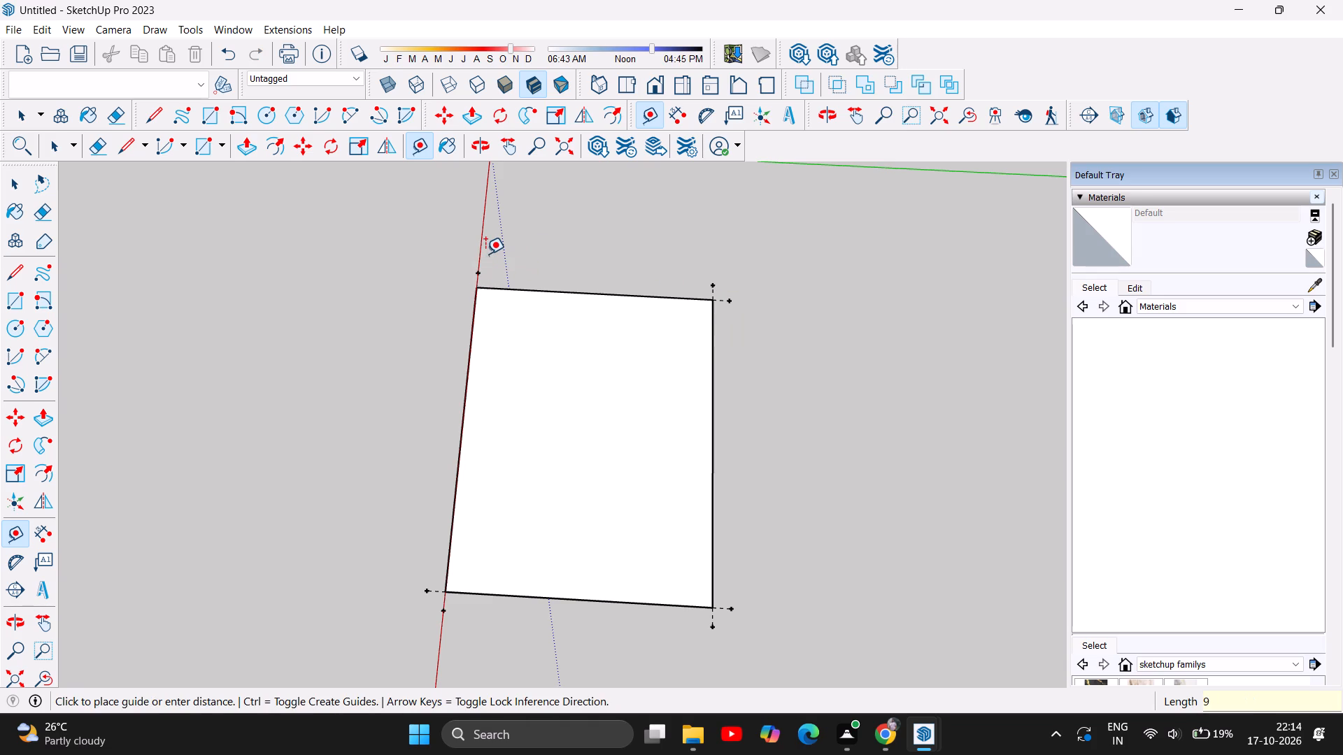
left_click(473, 288)
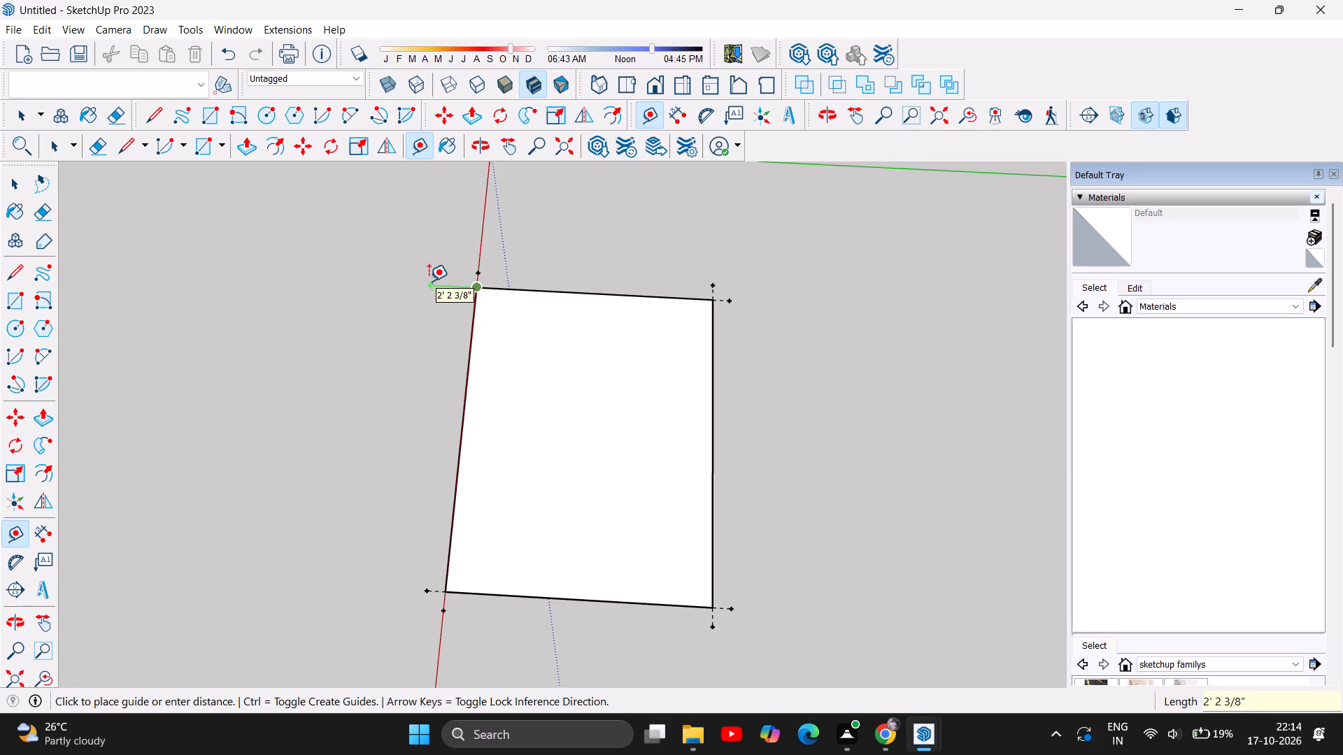
key("9")
key("Return")
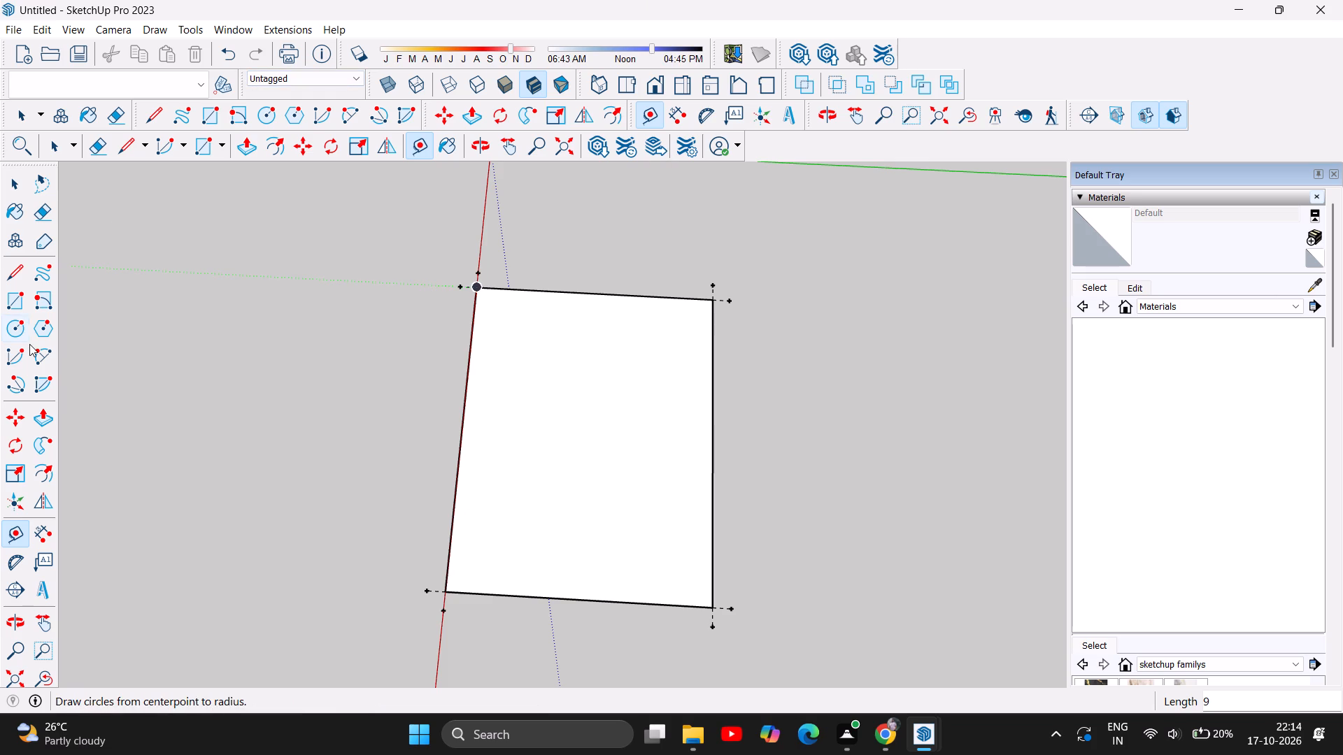
Draw a closed outer rectangle around the base with the Line tool, aligned to the guide points 9 inches outside its edges.
left_click(18, 268)
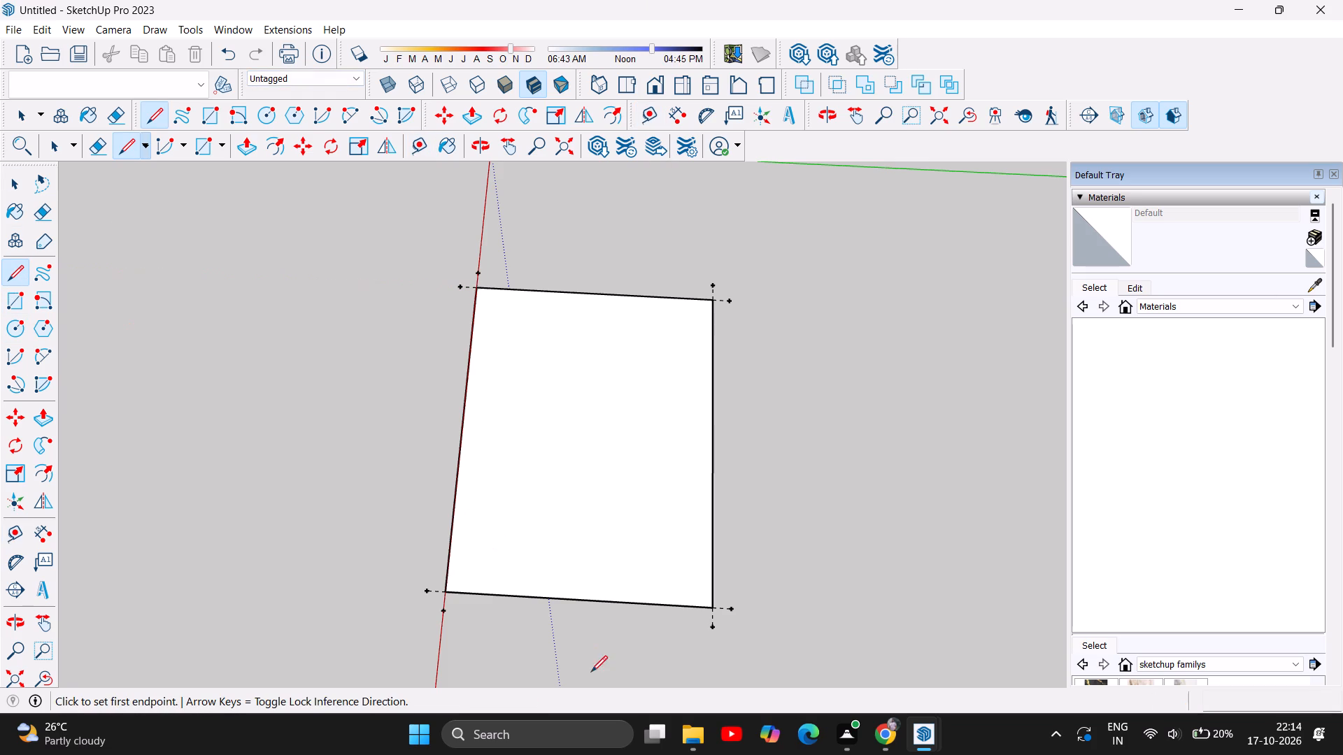
left_click(425, 593)
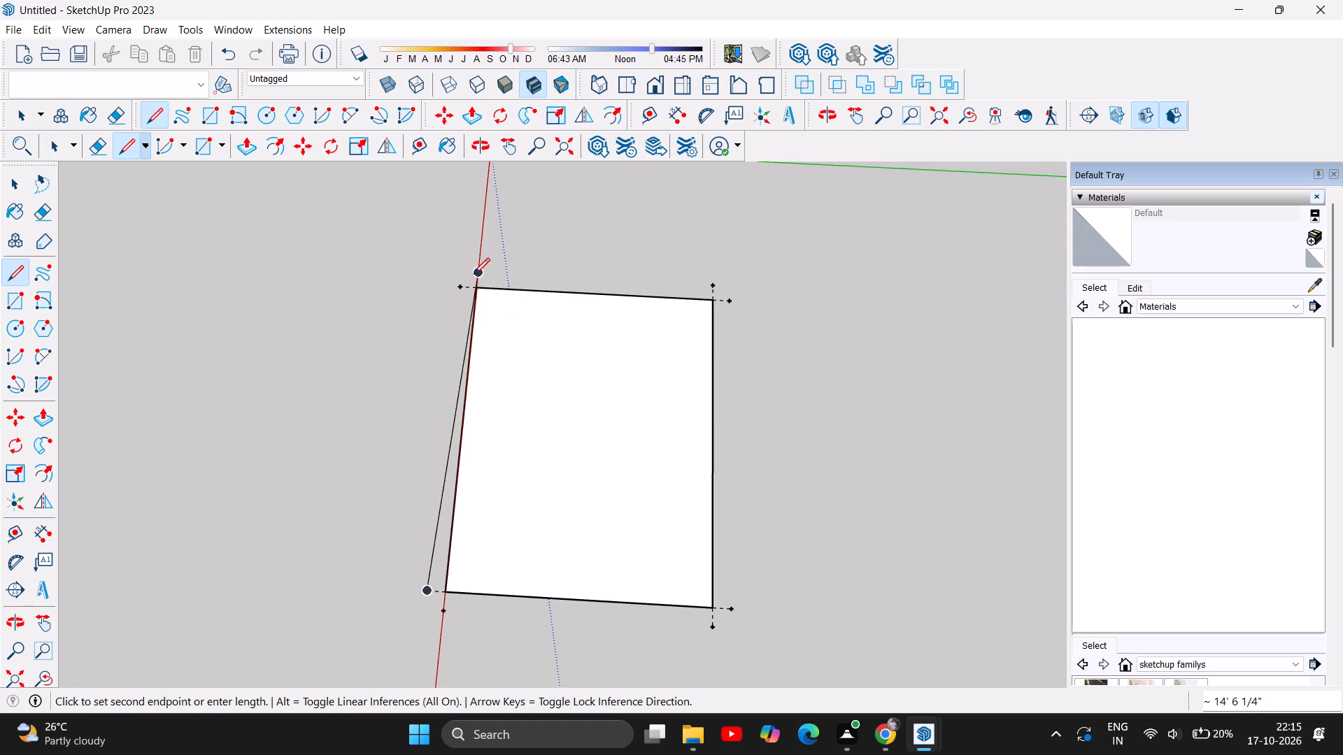
left_click(464, 271)
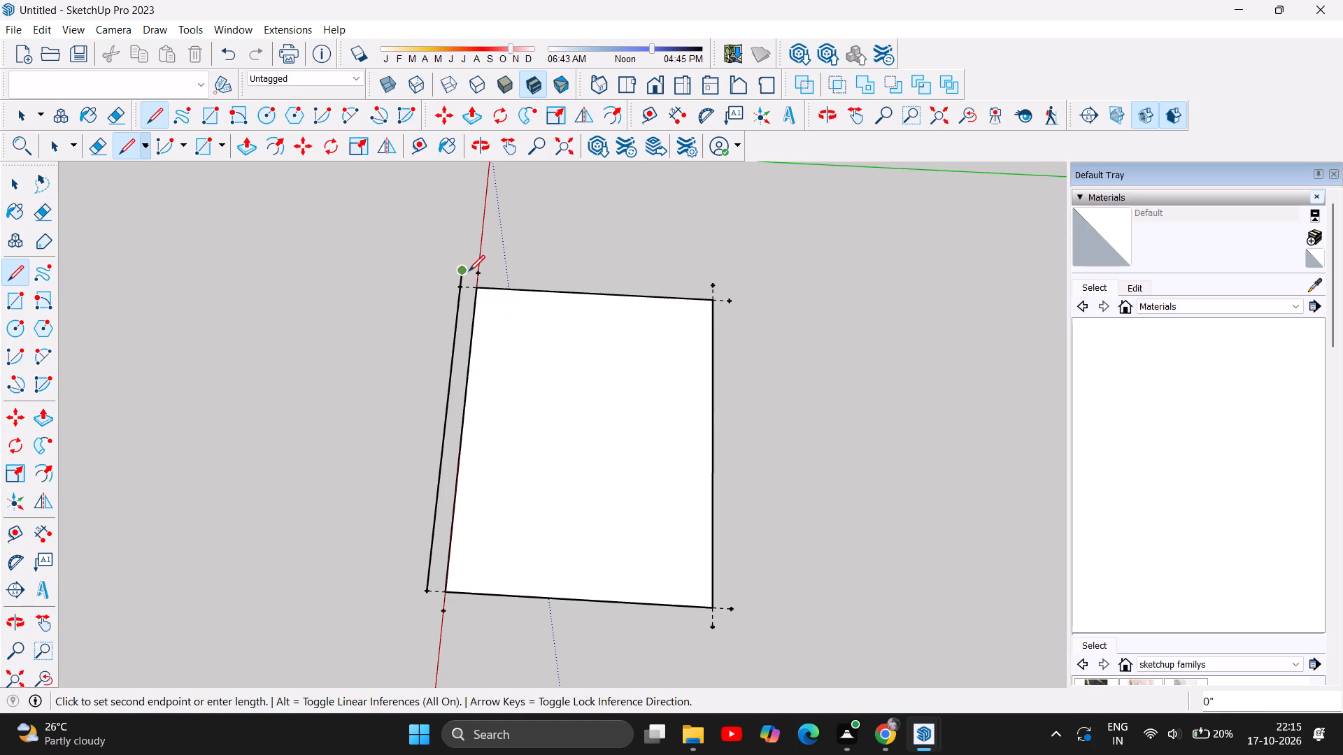
left_click(713, 285)
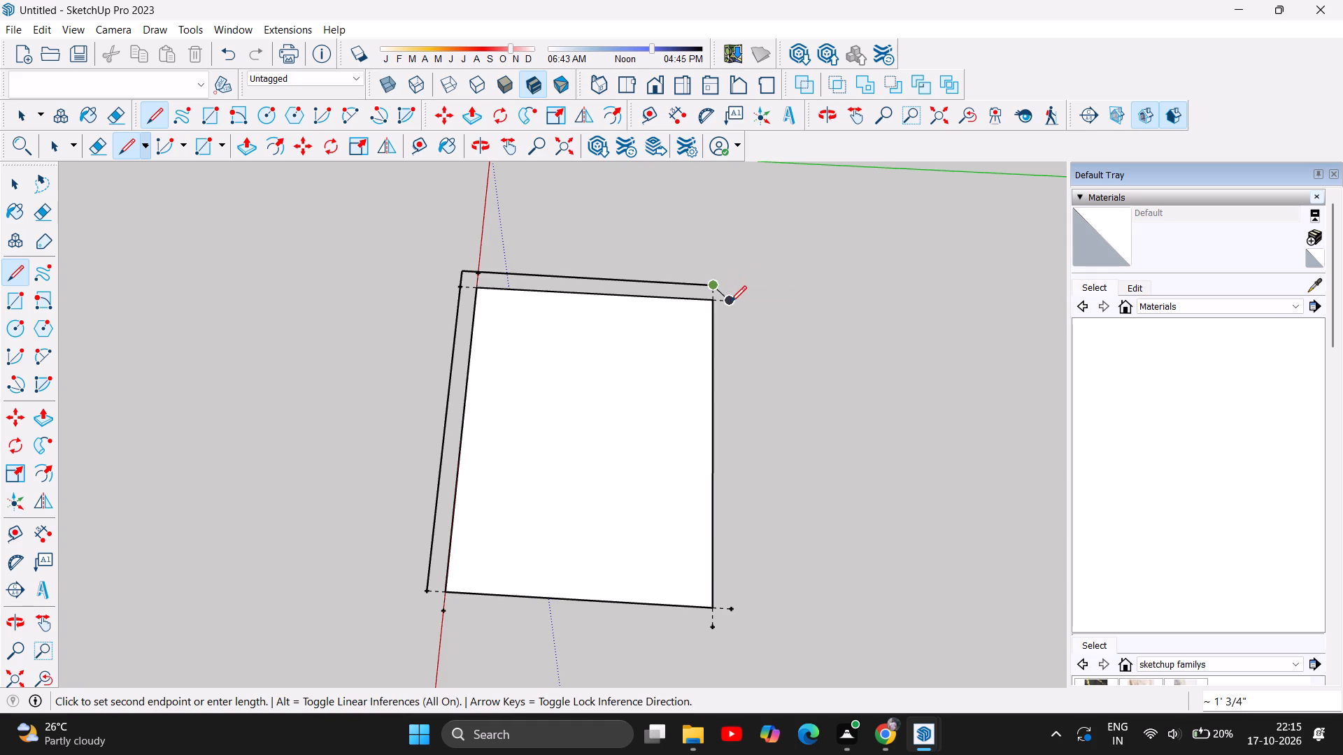
left_click(731, 285)
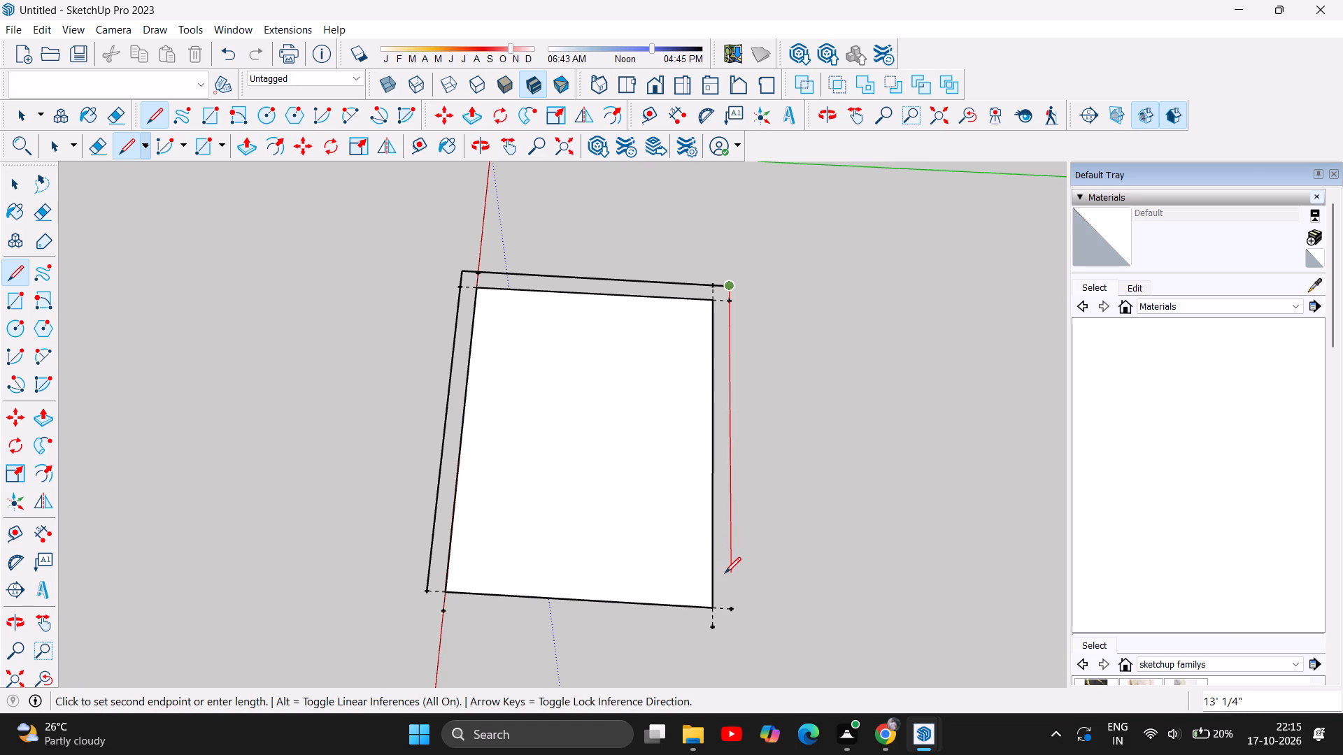
left_click(734, 610)
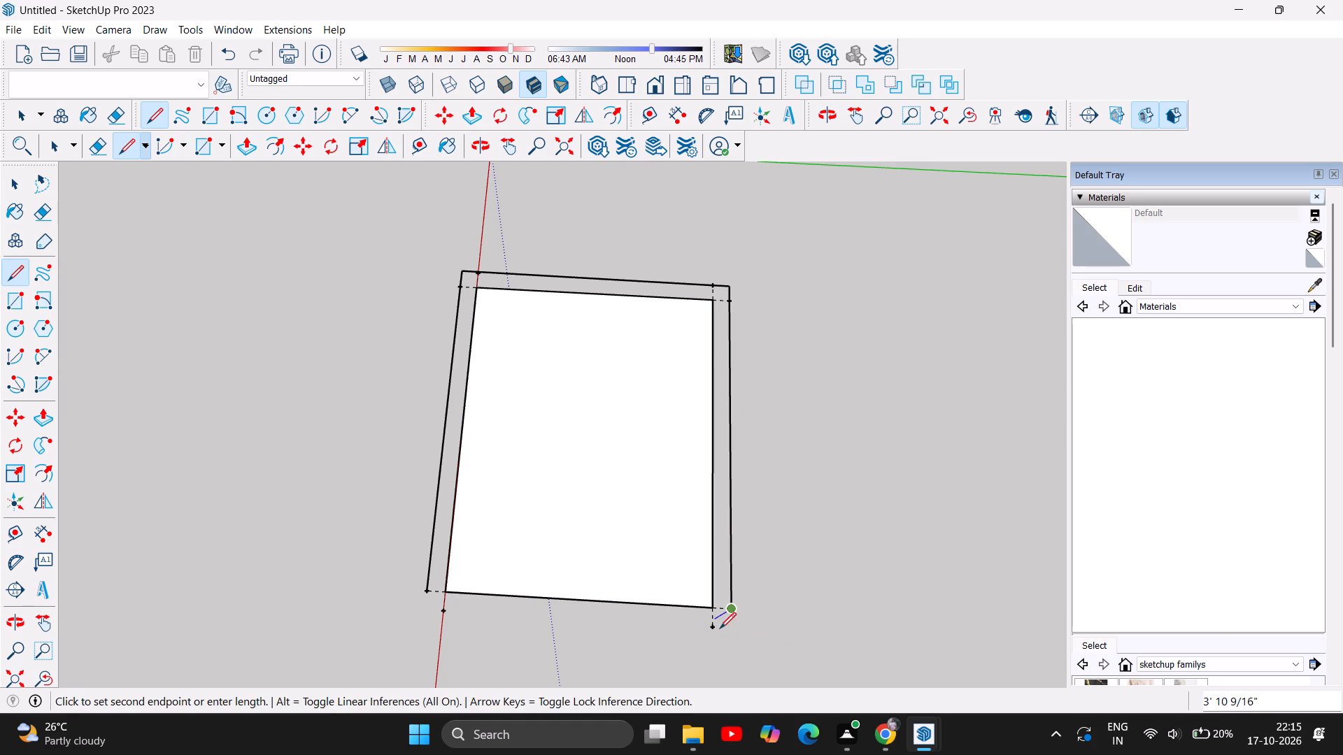
left_click(730, 629)
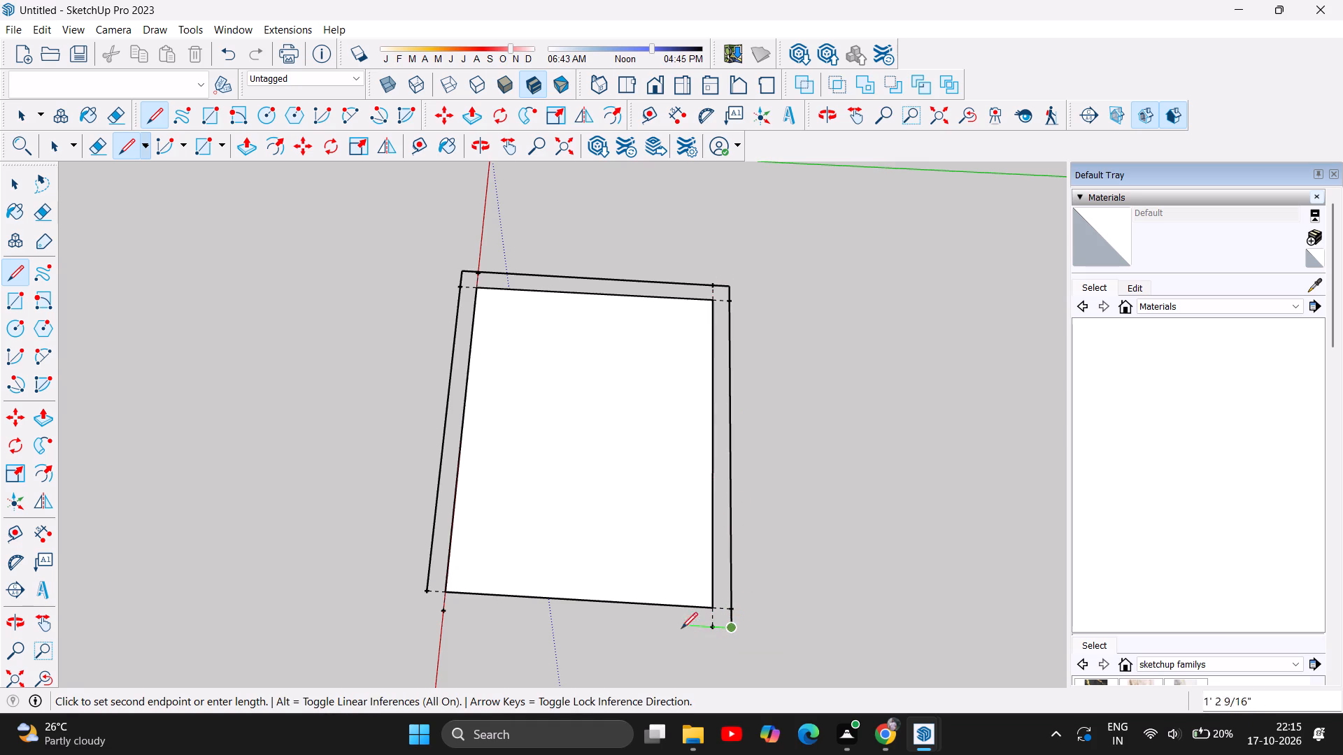
left_click(445, 607)
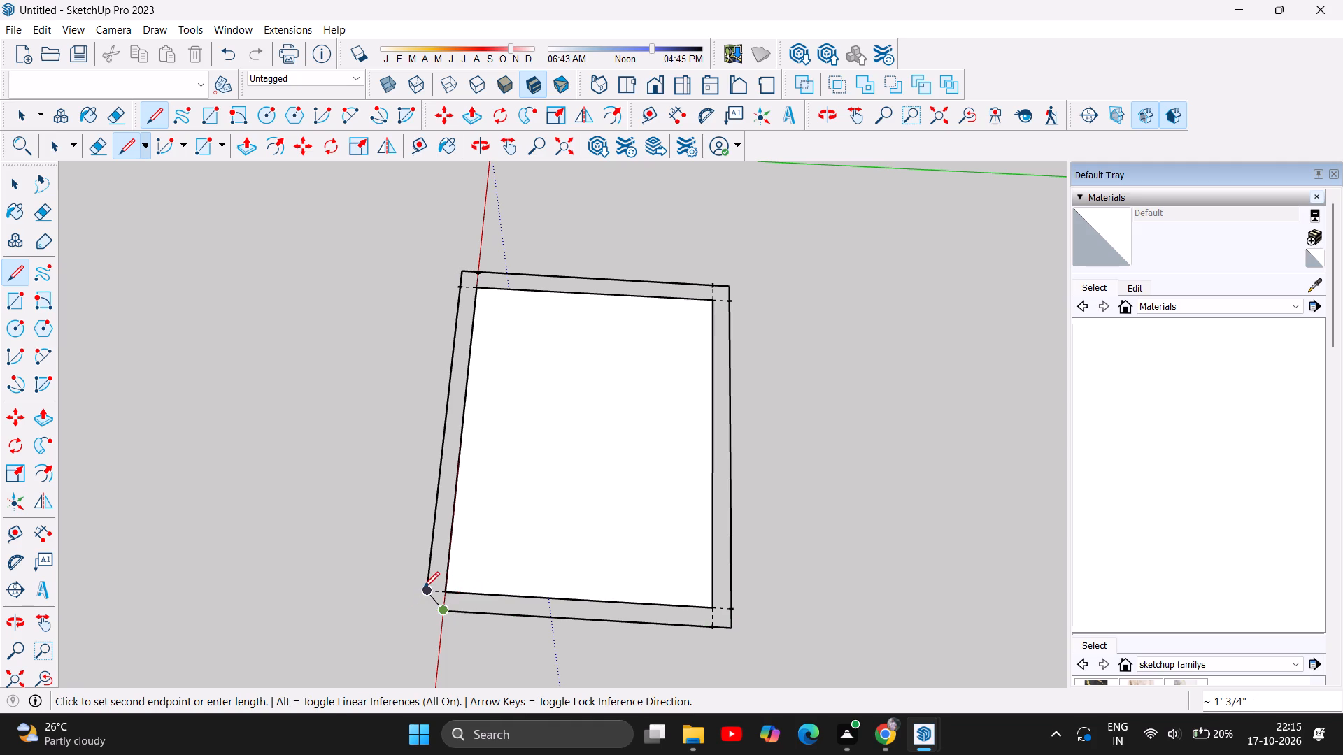
left_click(422, 609)
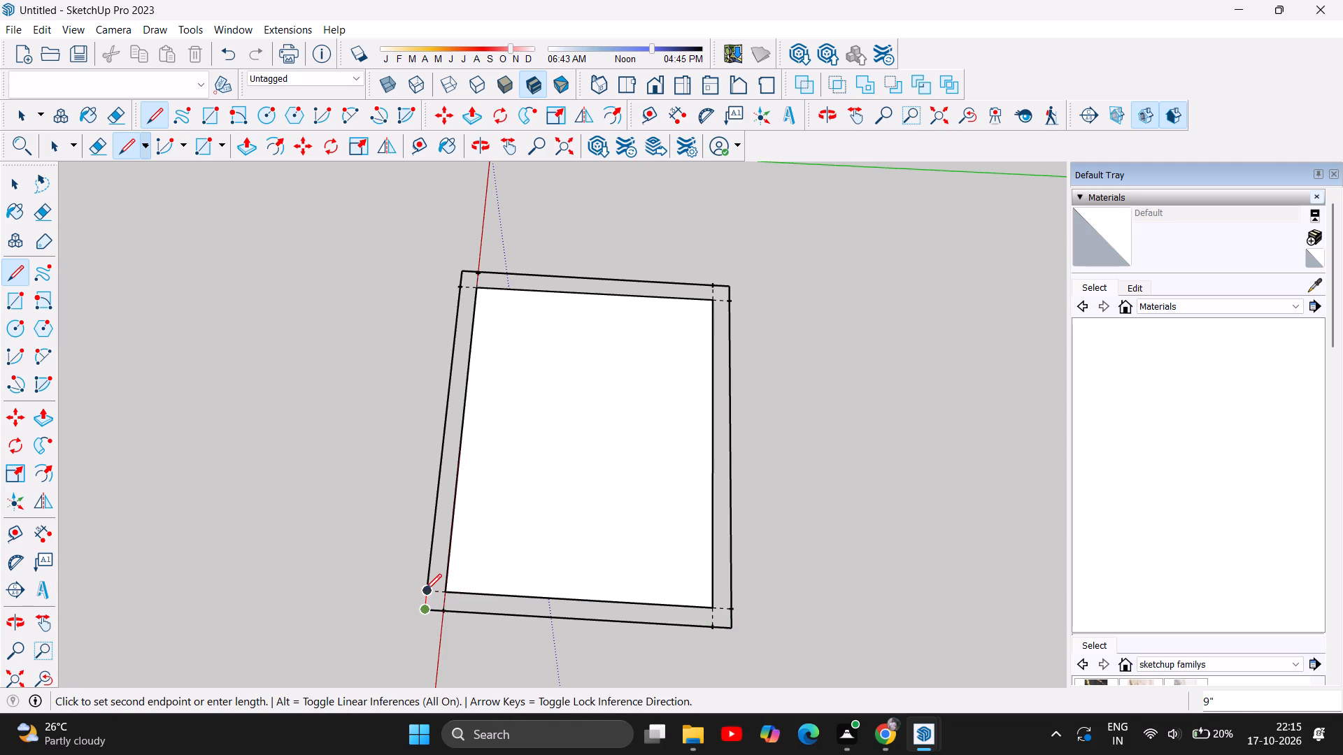
left_click(425, 590)
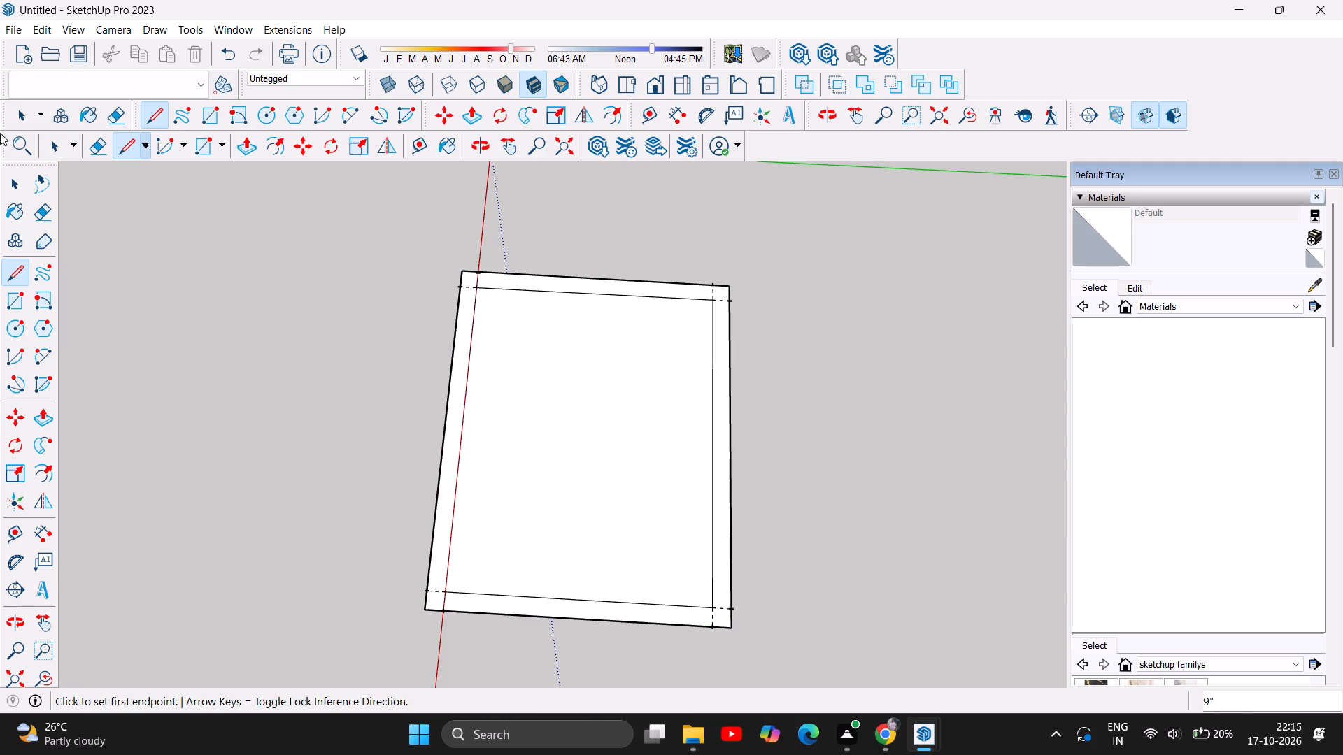
left_click(19, 187)
scroll(740, 389, "down", 5)
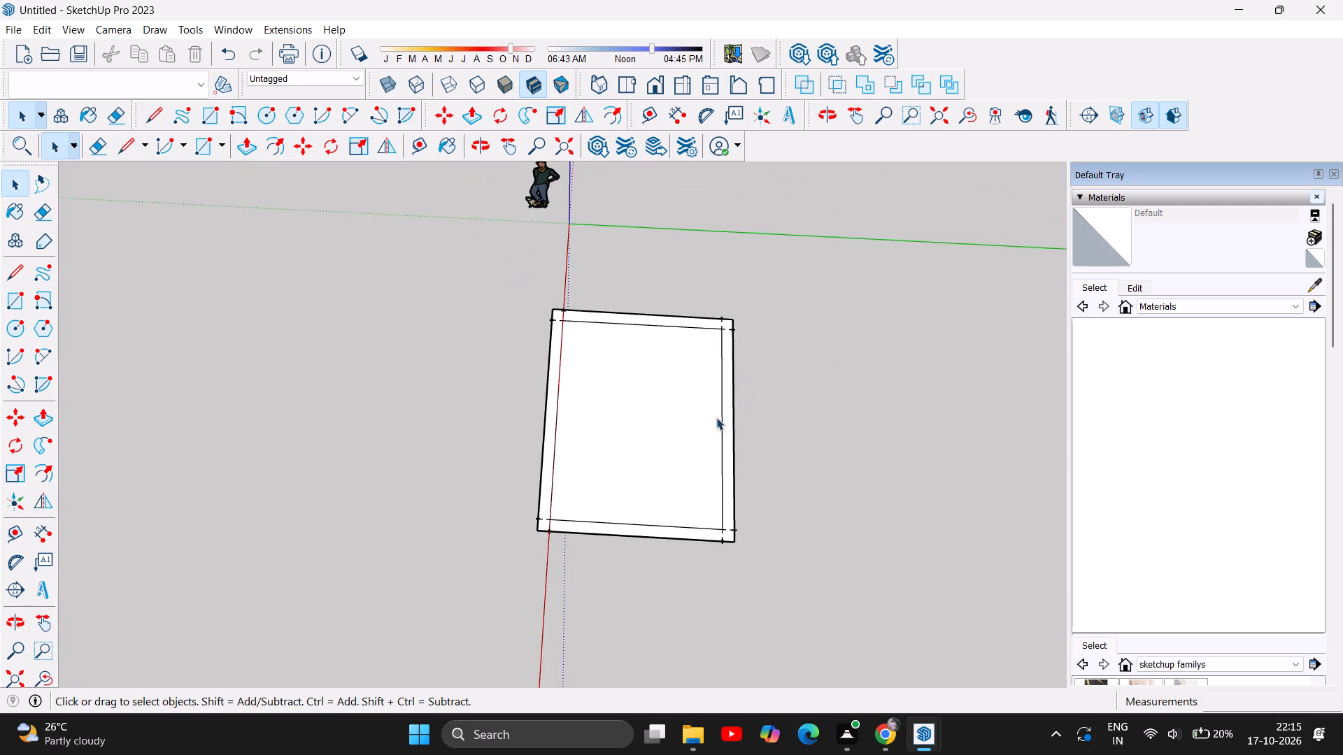
Draw 9-inch lines across the wall border at the far corner on the red axis and the origin-side corner off it, separating an L-shaped strip.
scroll(682, 447, "up", 7)
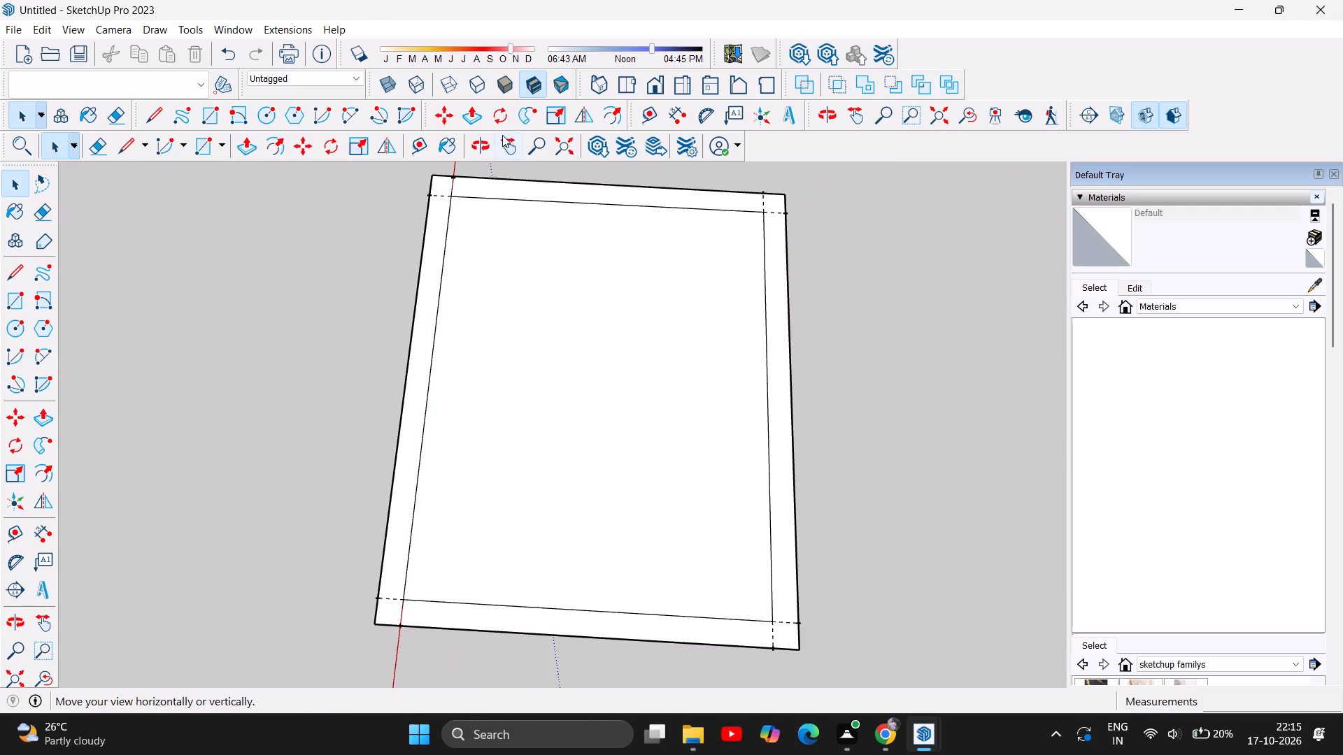
left_click(256, 147)
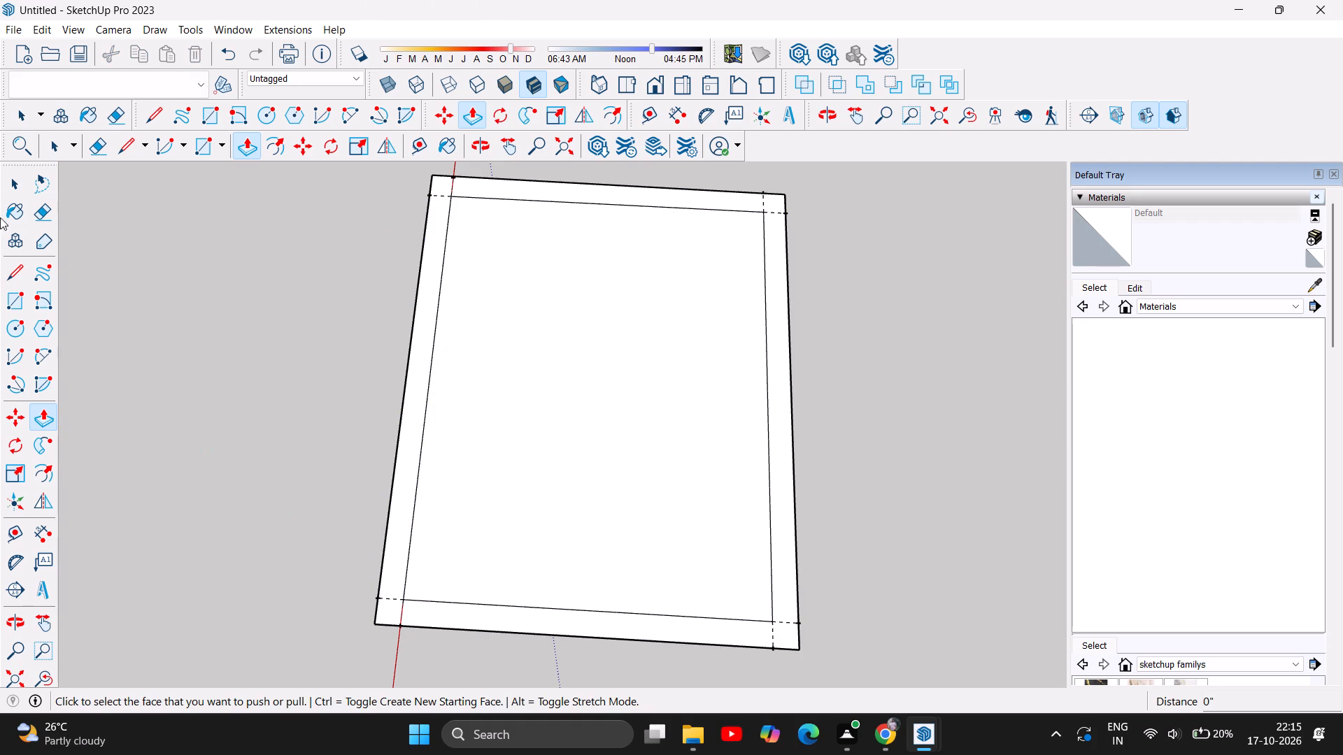
left_click(22, 278)
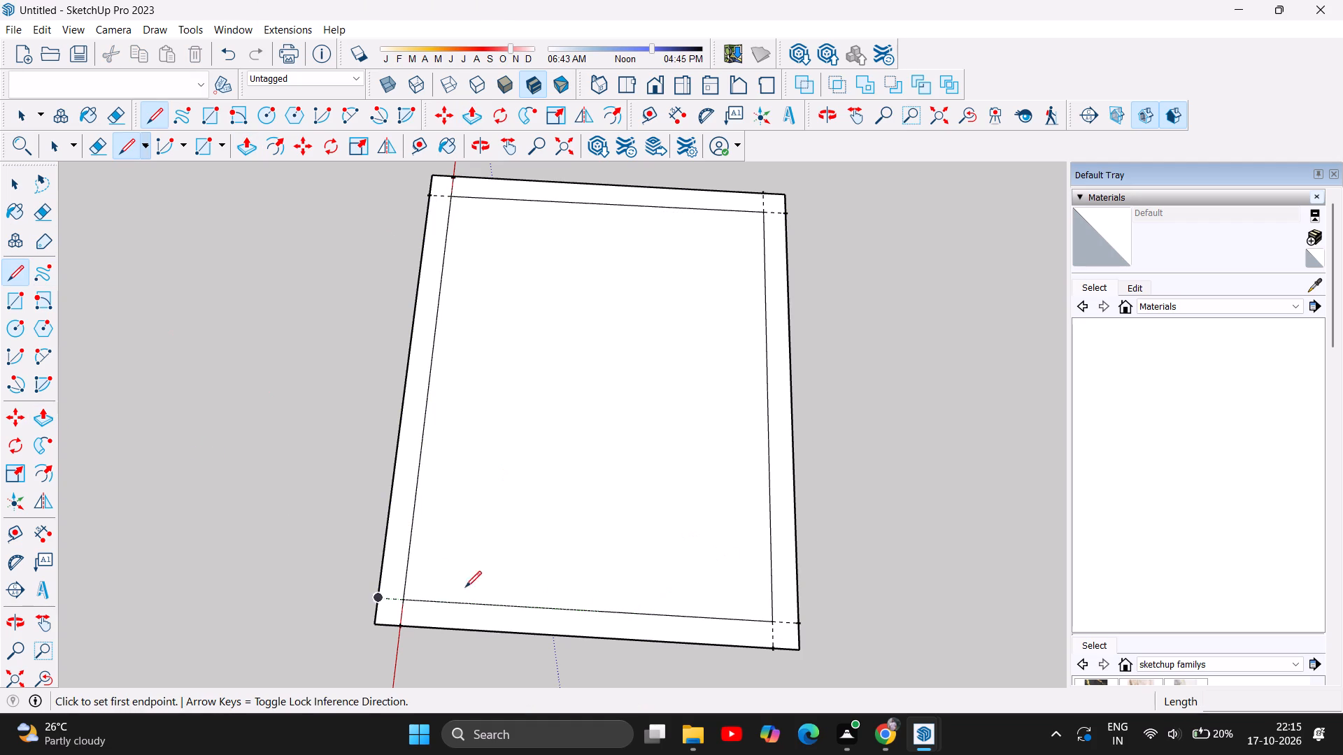
left_click(407, 598)
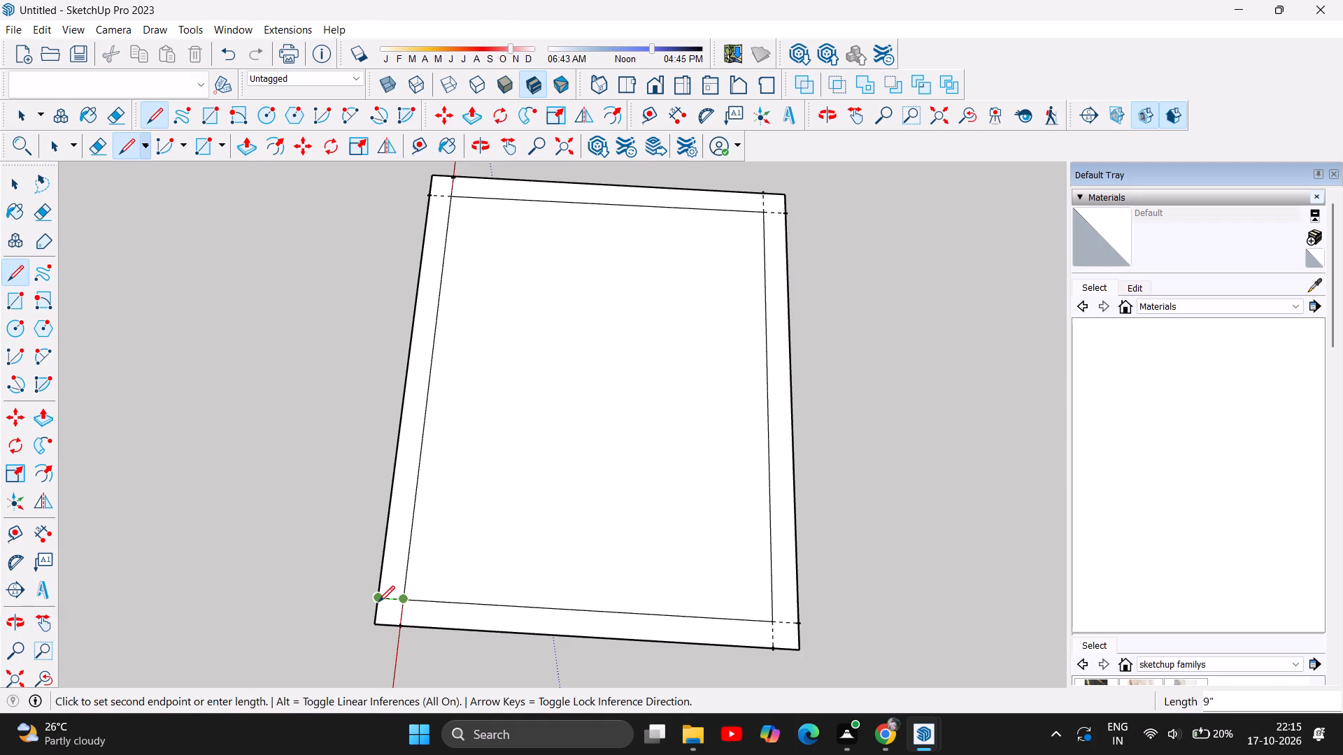
left_click(378, 602)
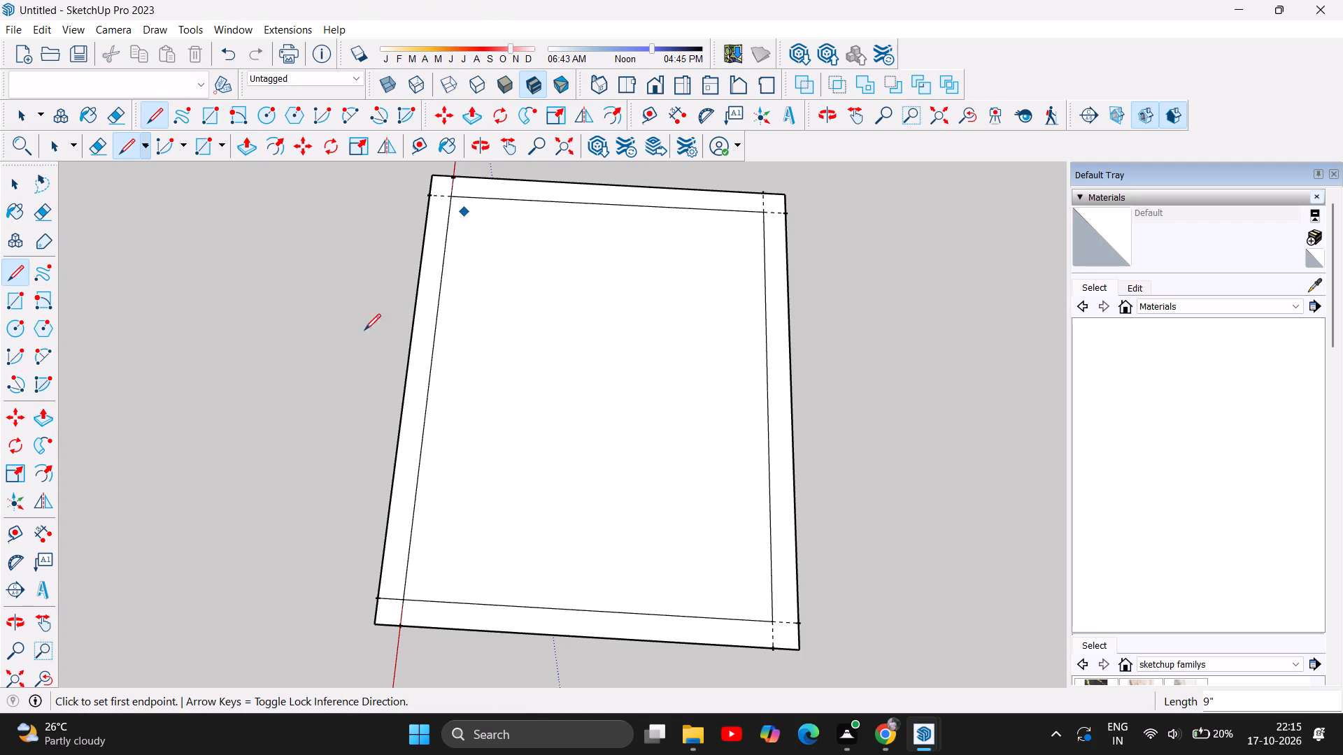
scroll(315, 405, "down", 5)
scroll(648, 232, "up", 12)
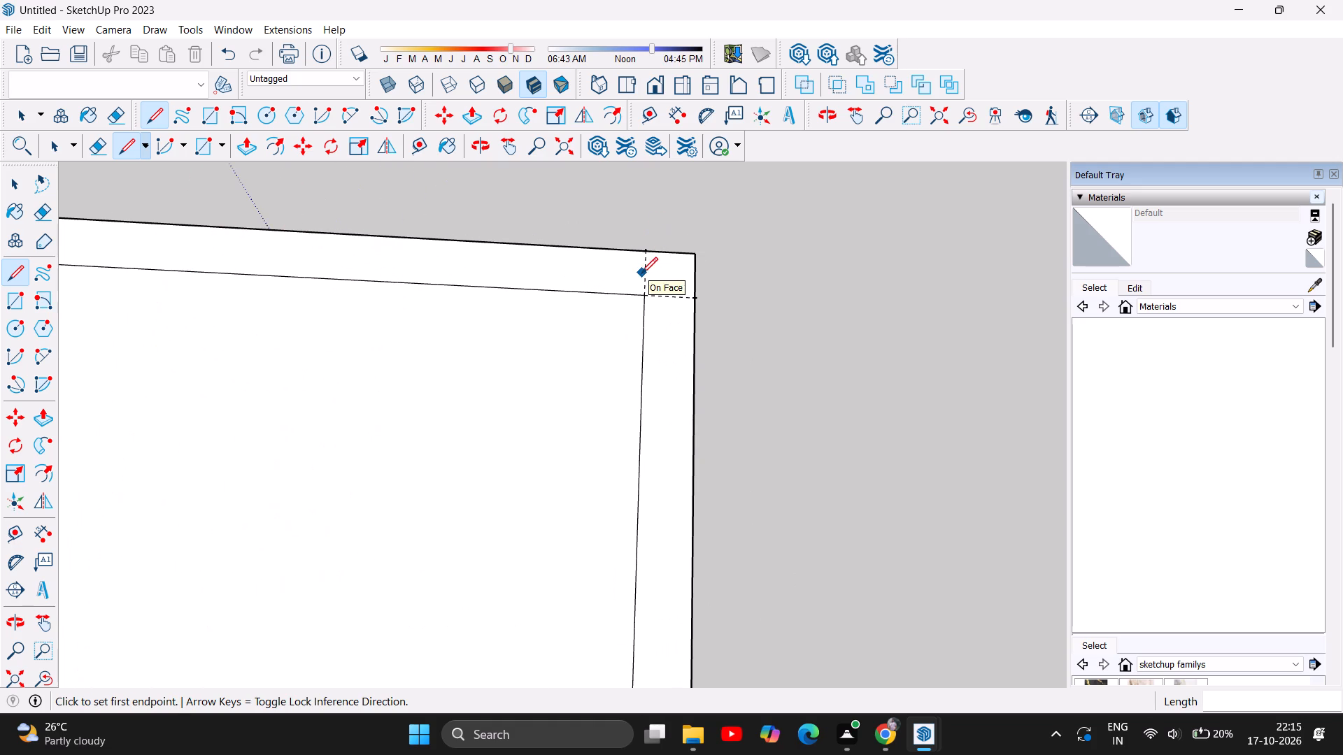
left_click(647, 299)
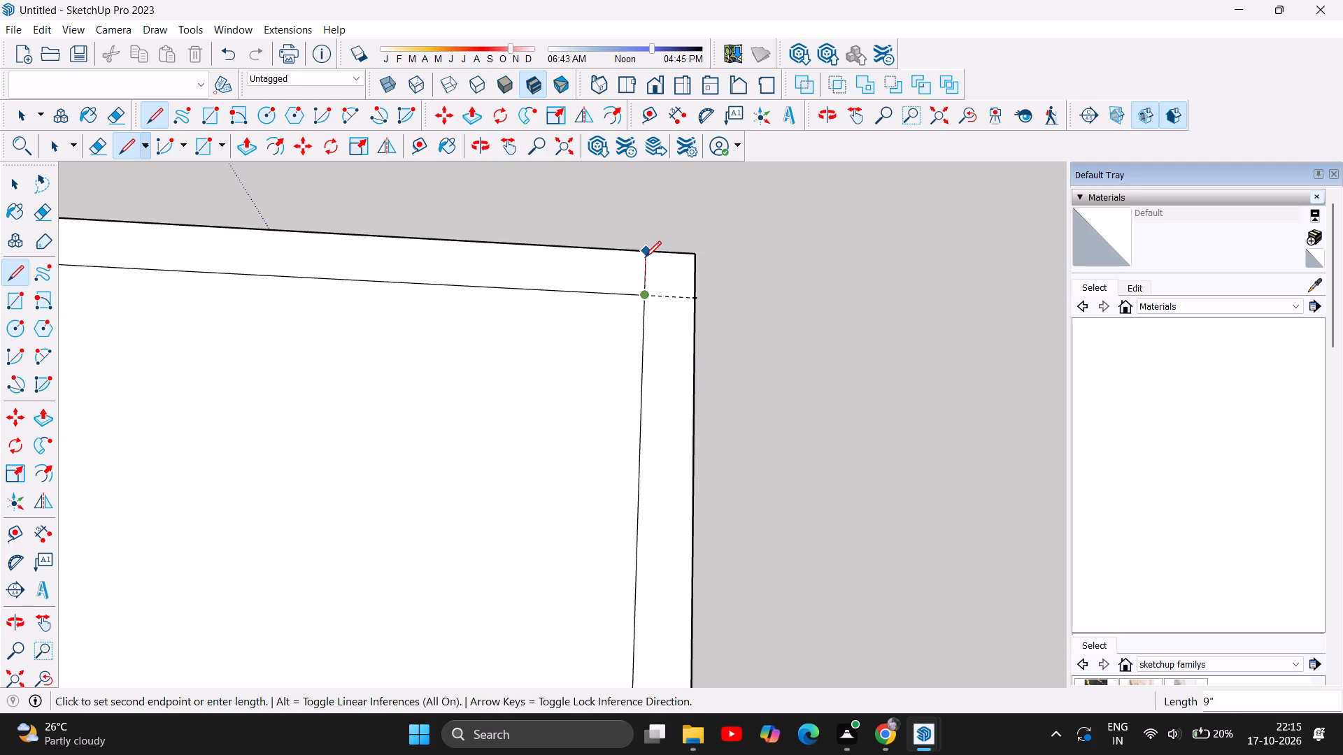
left_click(645, 257)
Push/Pull the L-shaped wall strip up 11' along the red-axis side and the origin side of the room.
scroll(833, 285, "down", 6)
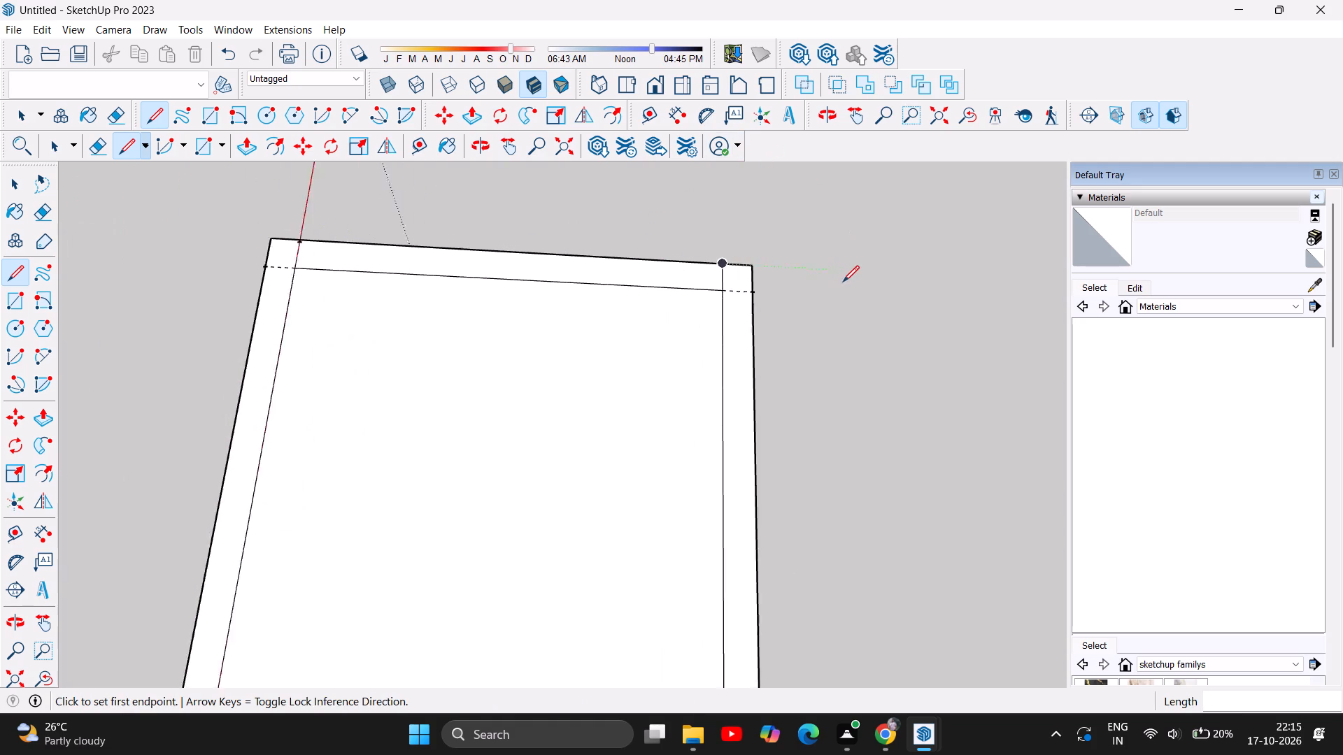
scroll(843, 282, "down", 5)
scroll(599, 224, "down", 3)
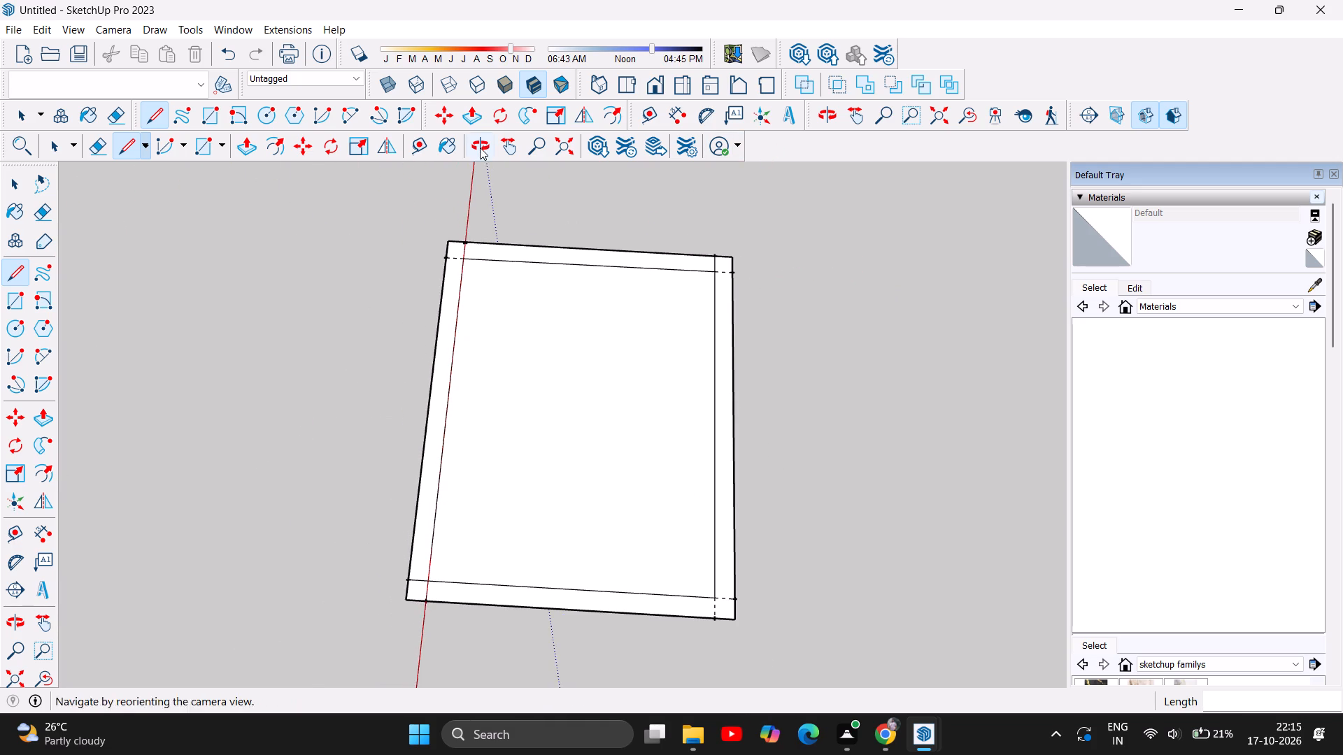
left_click(469, 113)
left_click(448, 274)
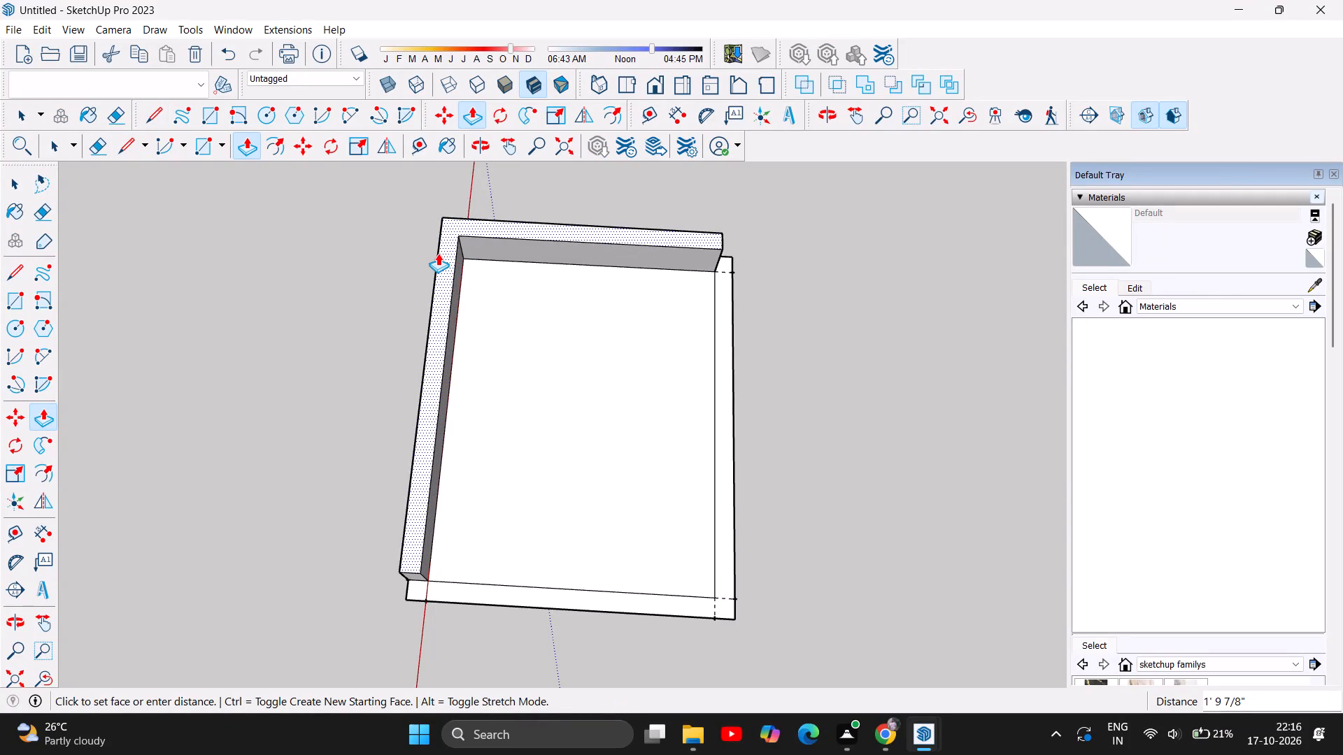
type("11'")
key("Return")
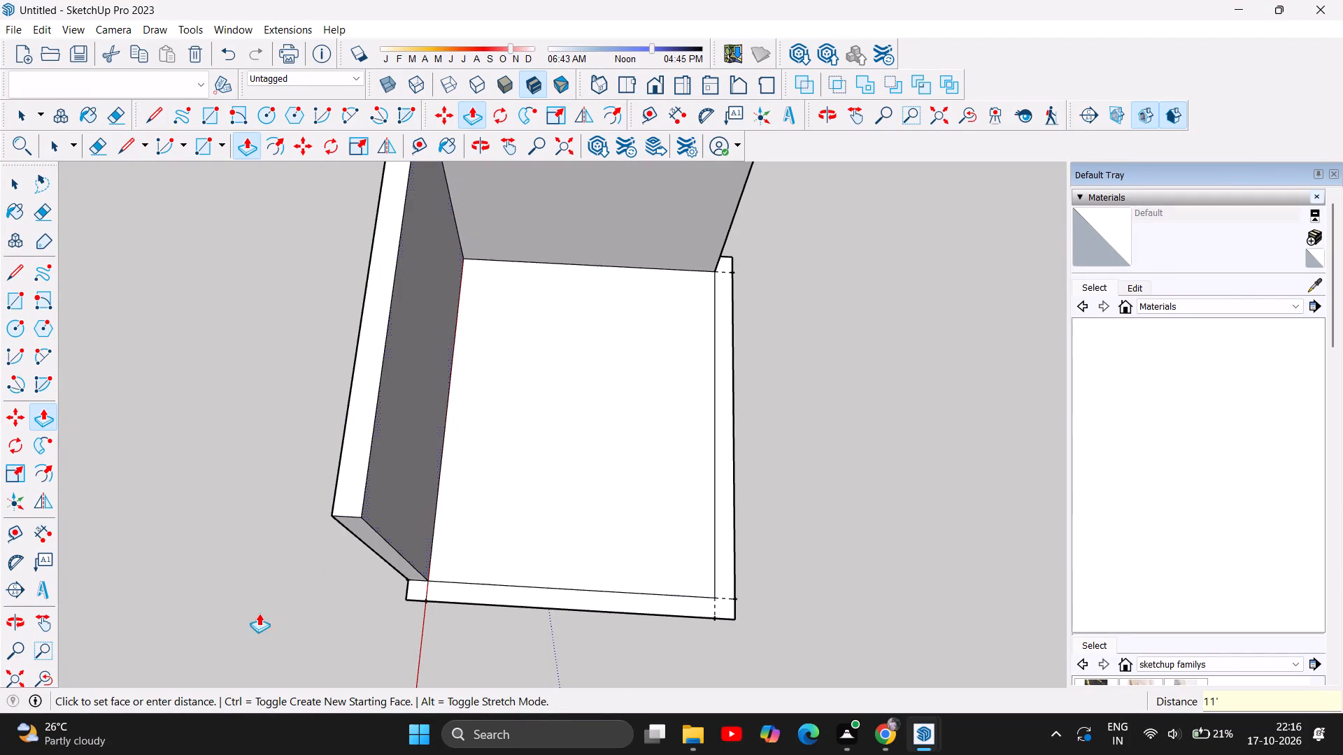
Place a Tape Measure guide point 6 inches inward along the origin-side wall's base edge from its open-end inner corner.
scroll(274, 548, "down", 6)
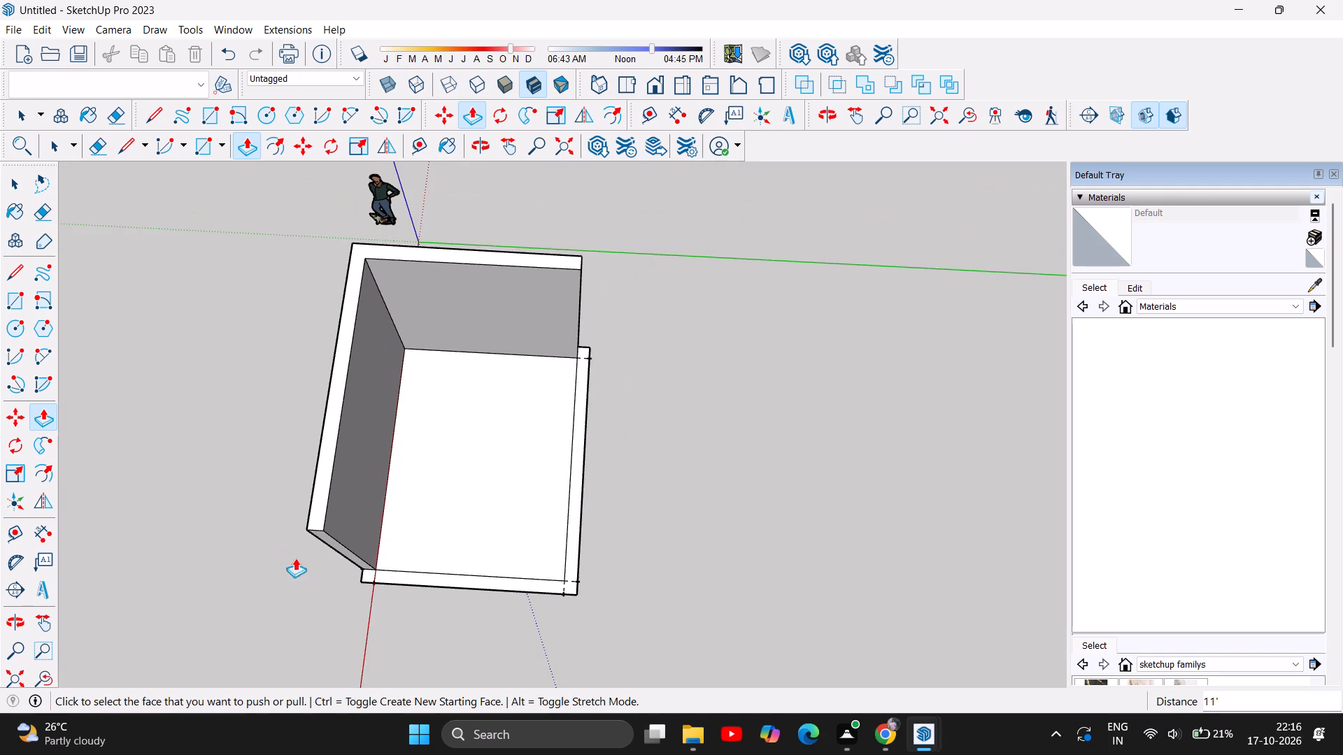
left_click(476, 145)
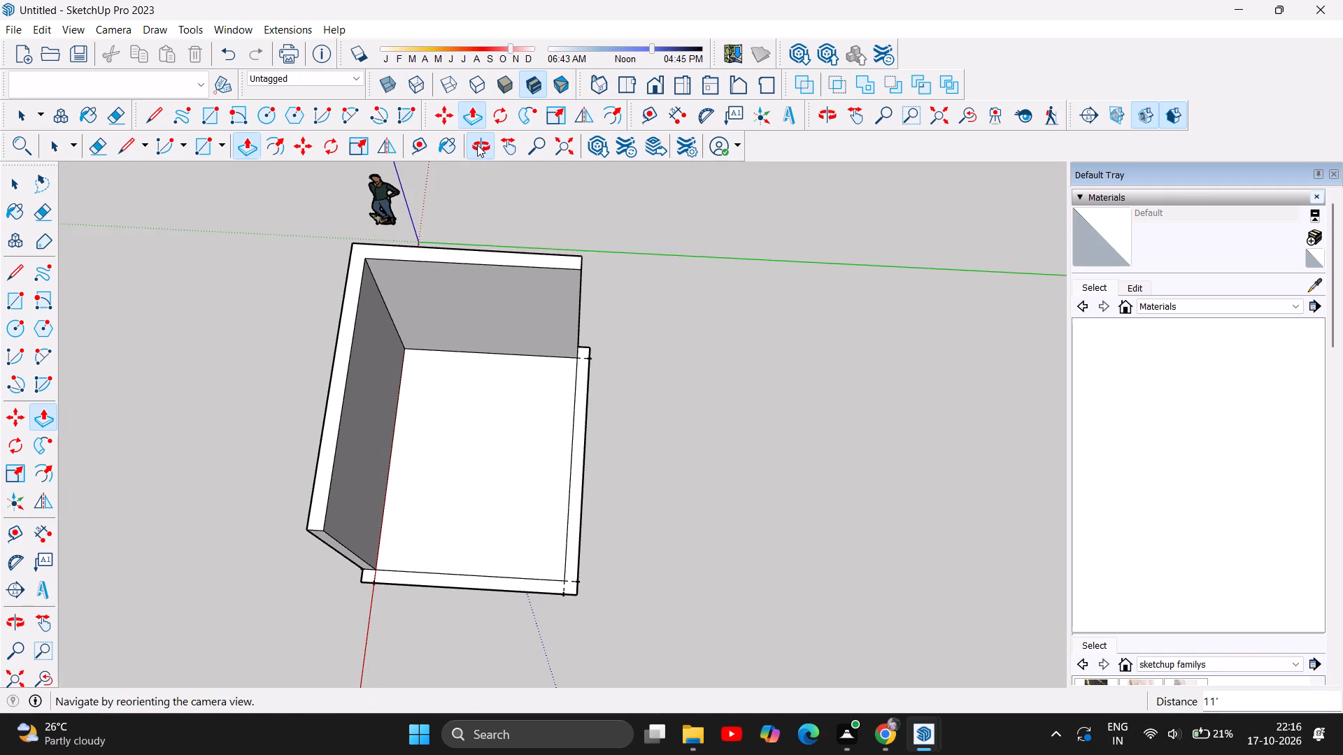
left_click_drag(531, 601, 569, 431)
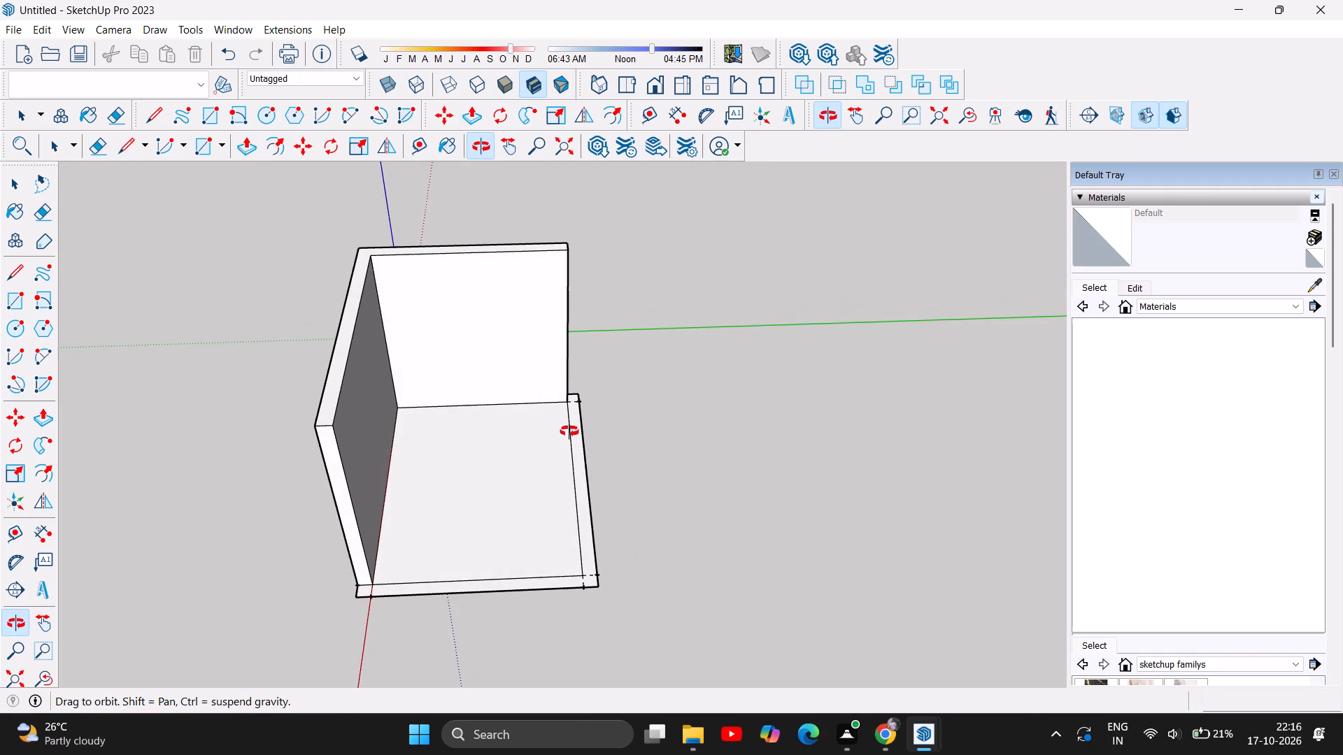
scroll(502, 433, "up", 7)
left_click_drag(499, 559, 483, 459)
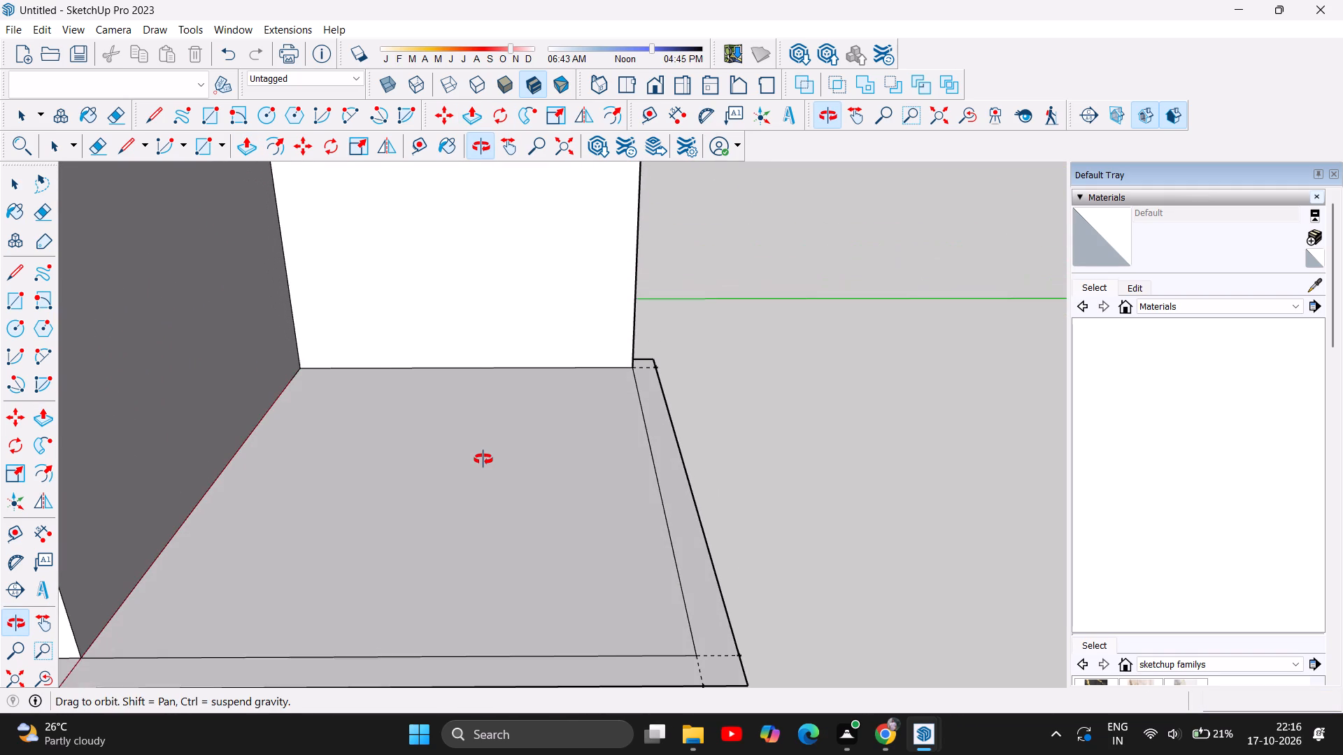
left_click_drag(483, 459, 483, 459)
scroll(583, 508, "down", 4)
left_click_drag(474, 536, 460, 492)
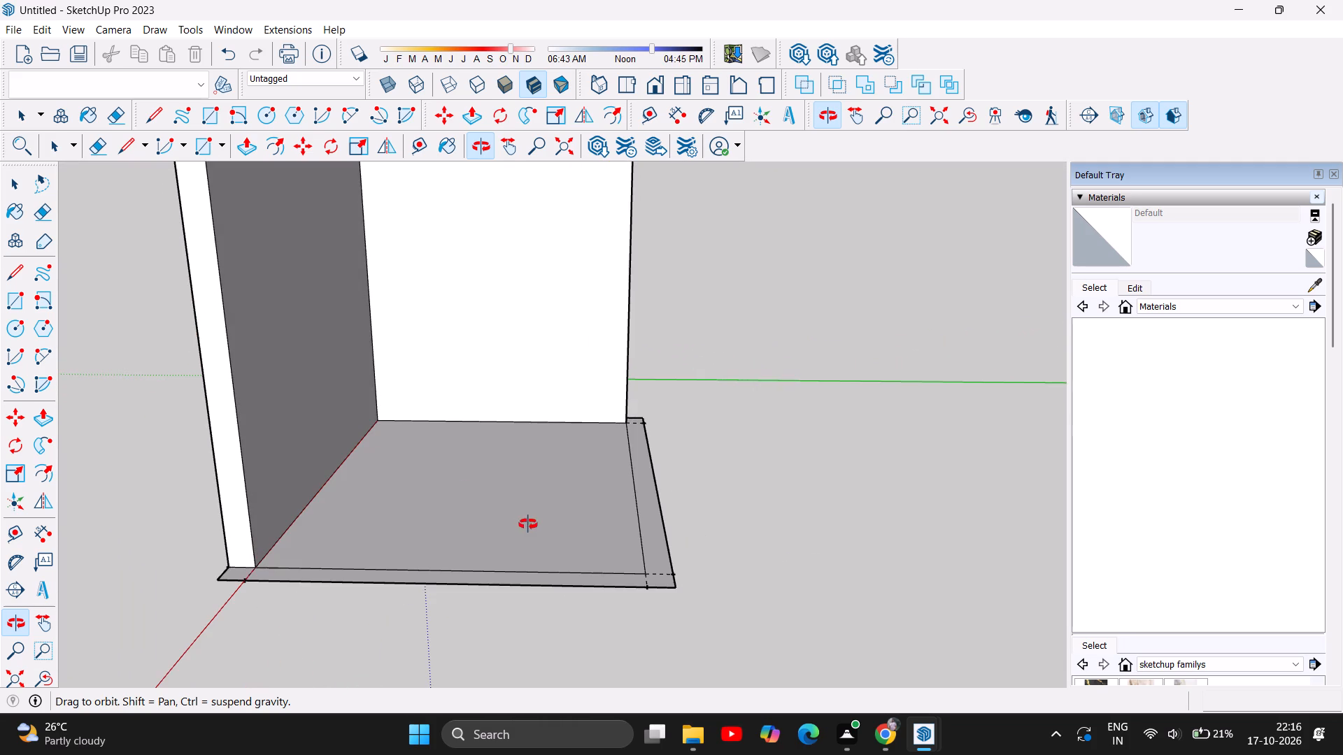
scroll(557, 552, "down", 5)
left_click_drag(571, 533, 581, 610)
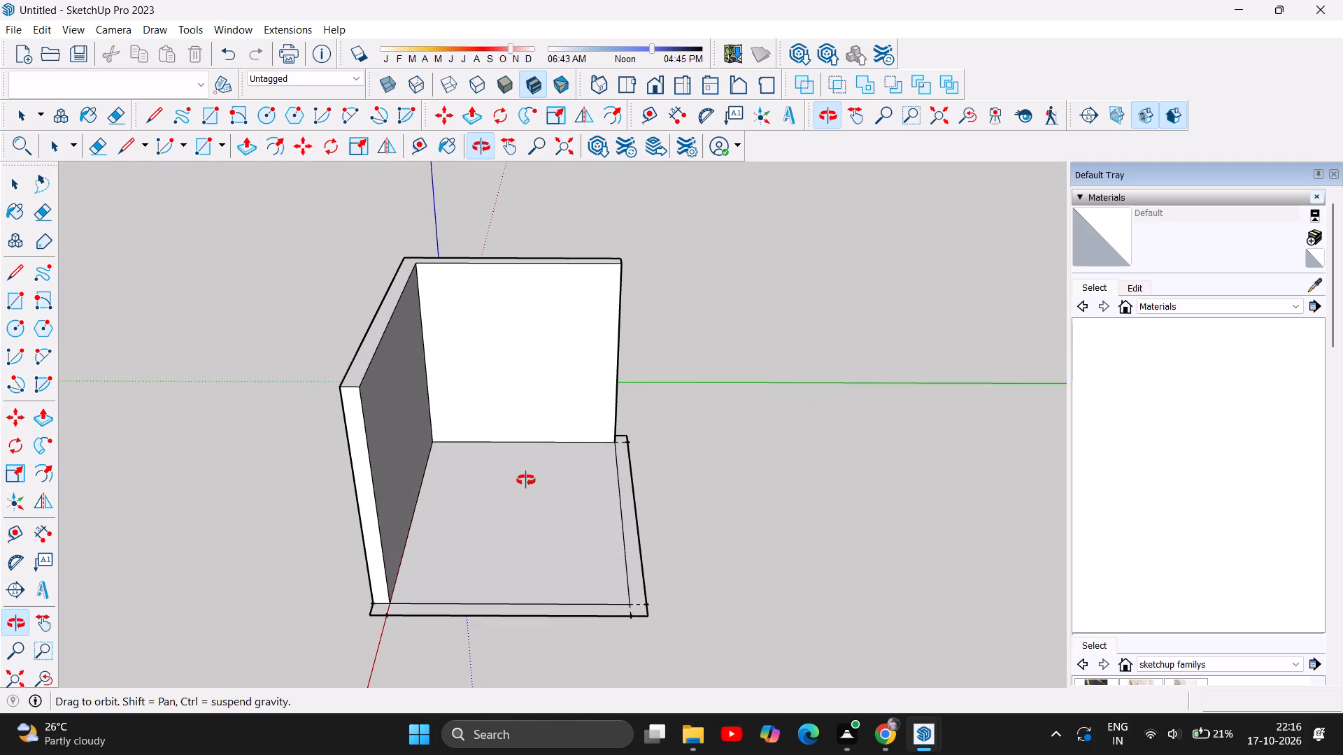
scroll(539, 438, "up", 6)
left_click_drag(555, 545, 560, 521)
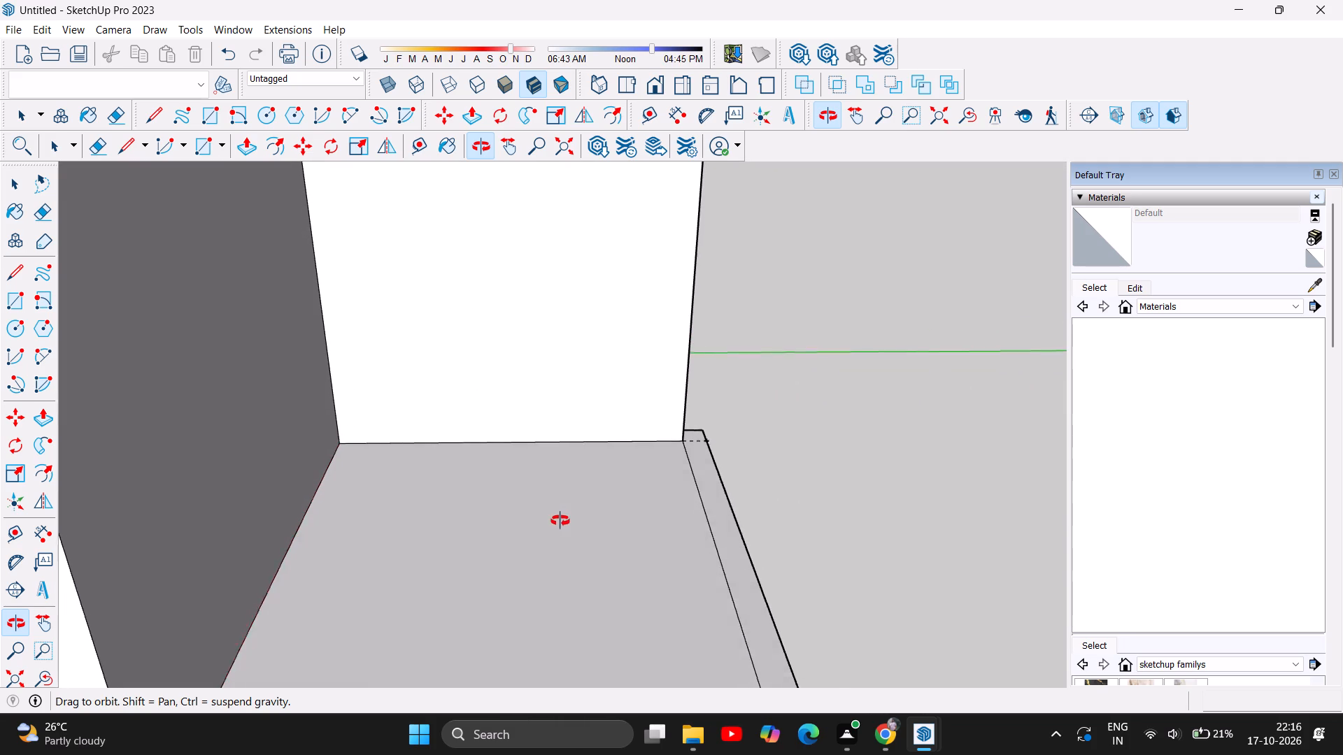
left_click_drag(560, 521, 558, 538)
scroll(641, 455, "up", 3)
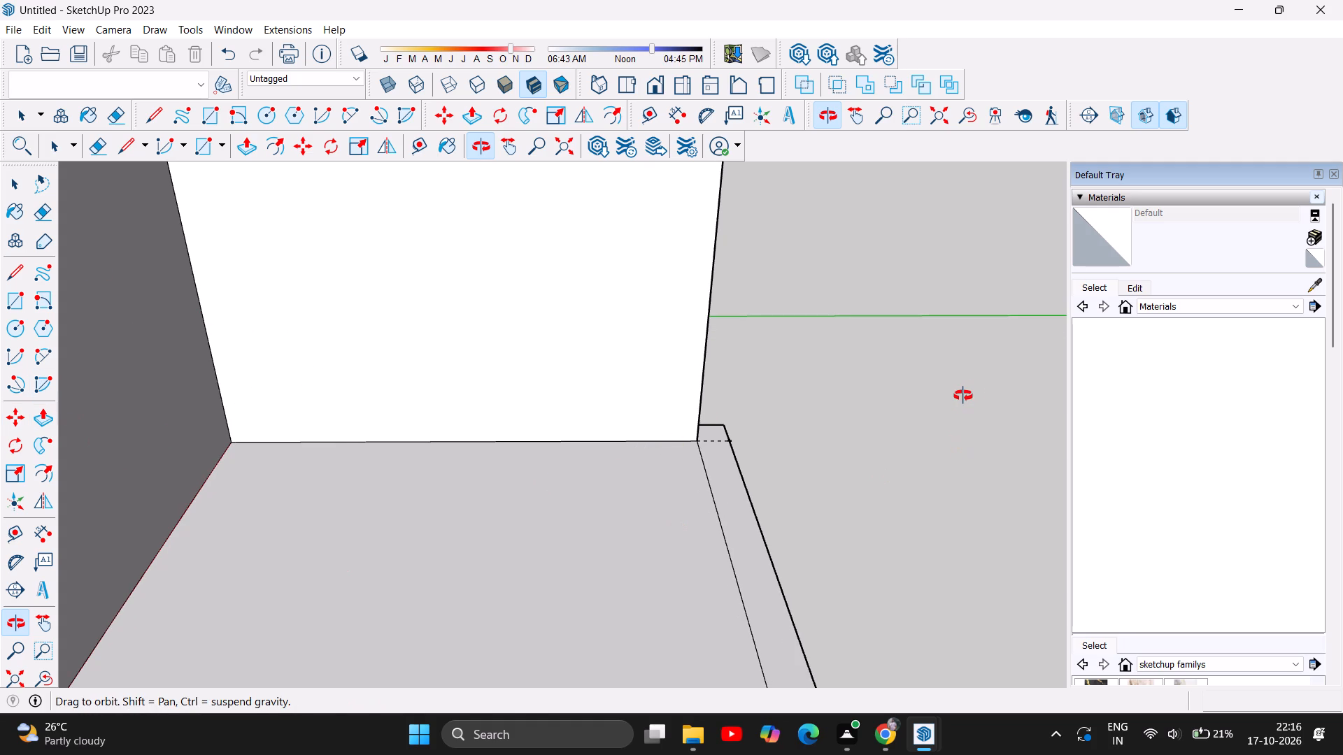
key("t")
key("Return")
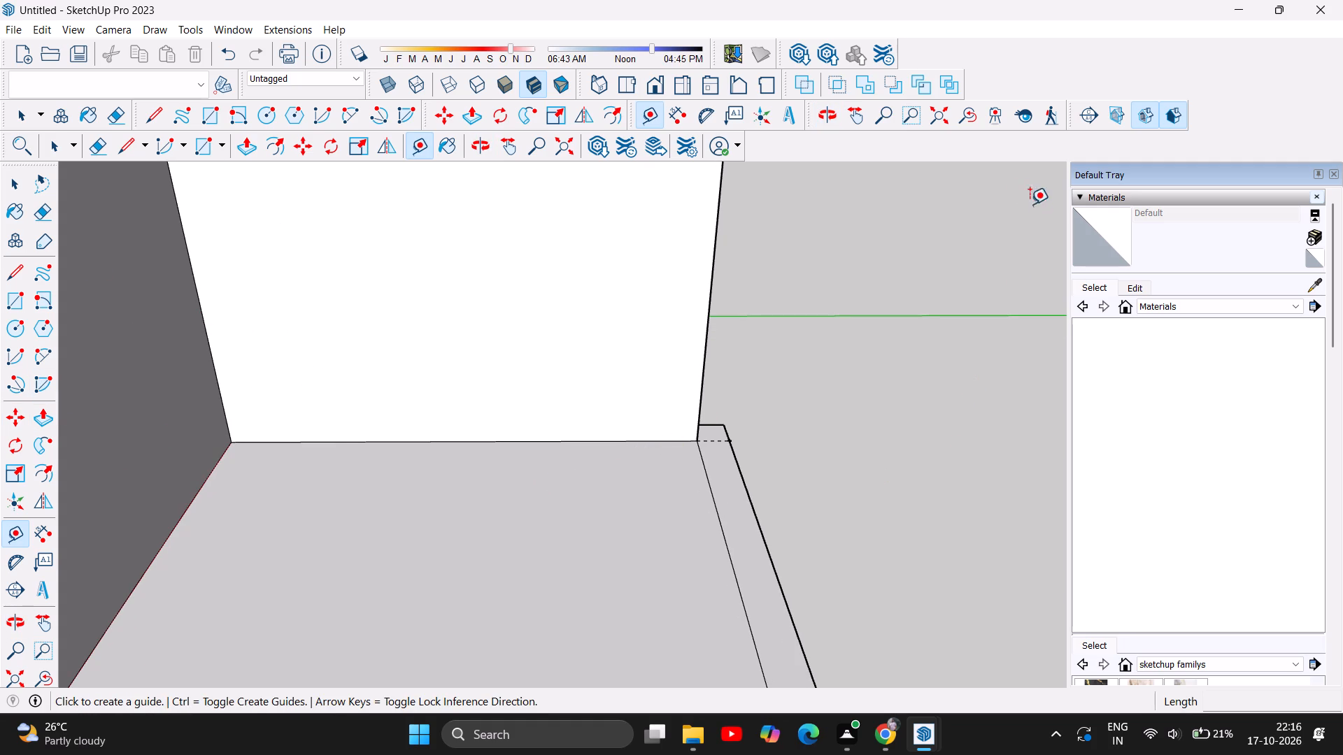
left_click(692, 441)
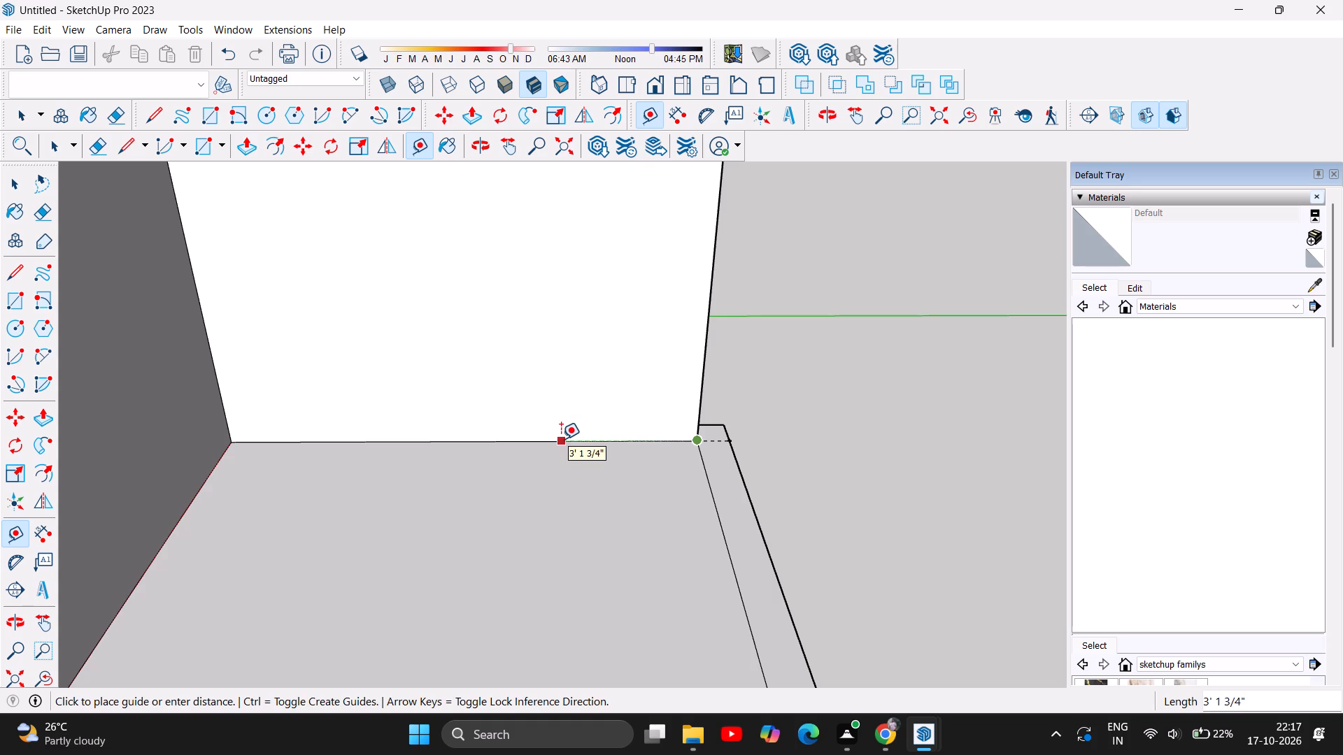
key("6")
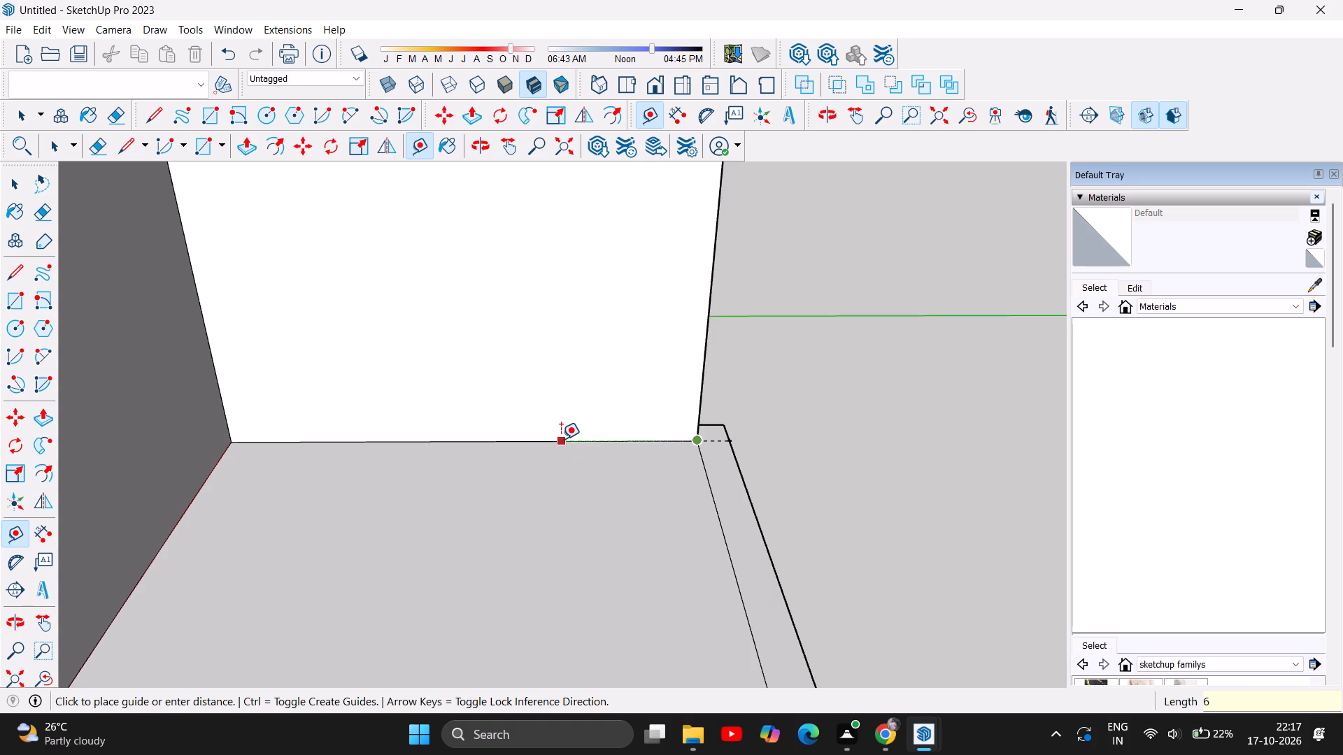
key("Return")
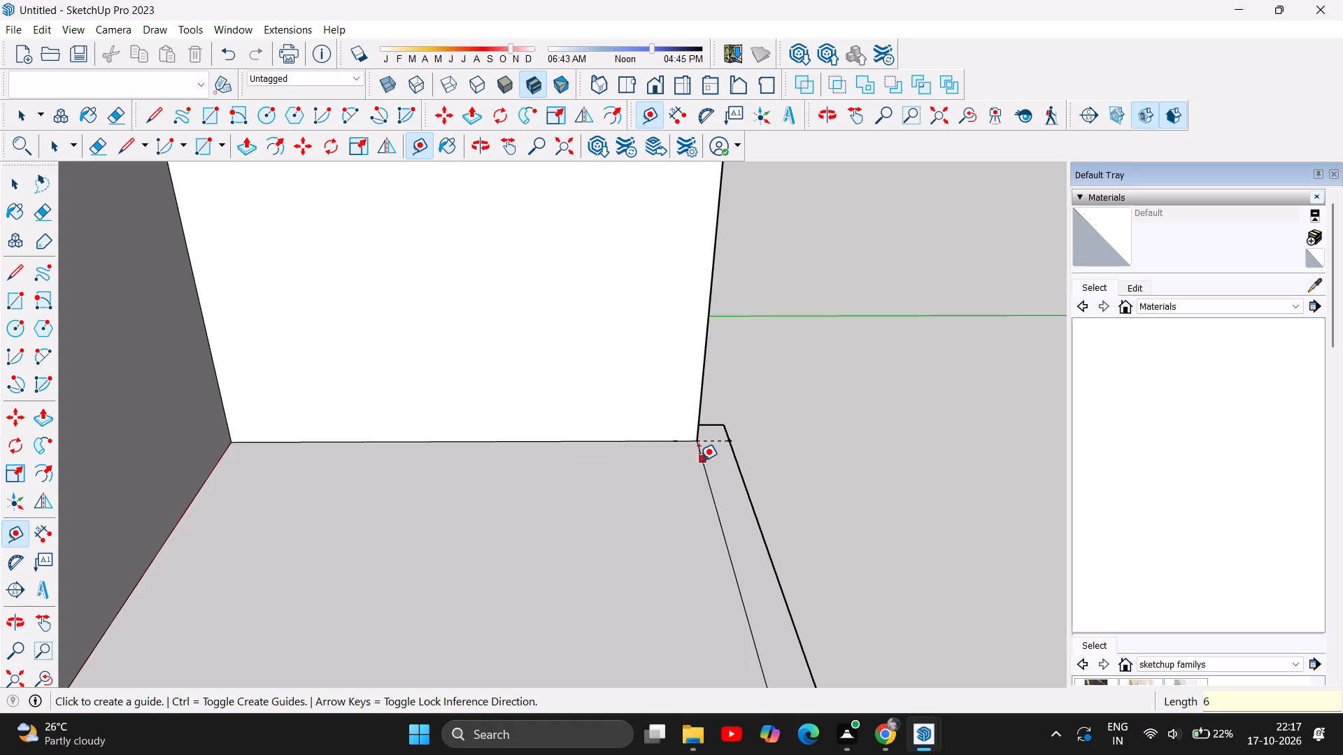
Place a vertical guide on the origin-side wall from the 6-inch guide point up to the wall's top edge.
scroll(691, 452, "up", 14)
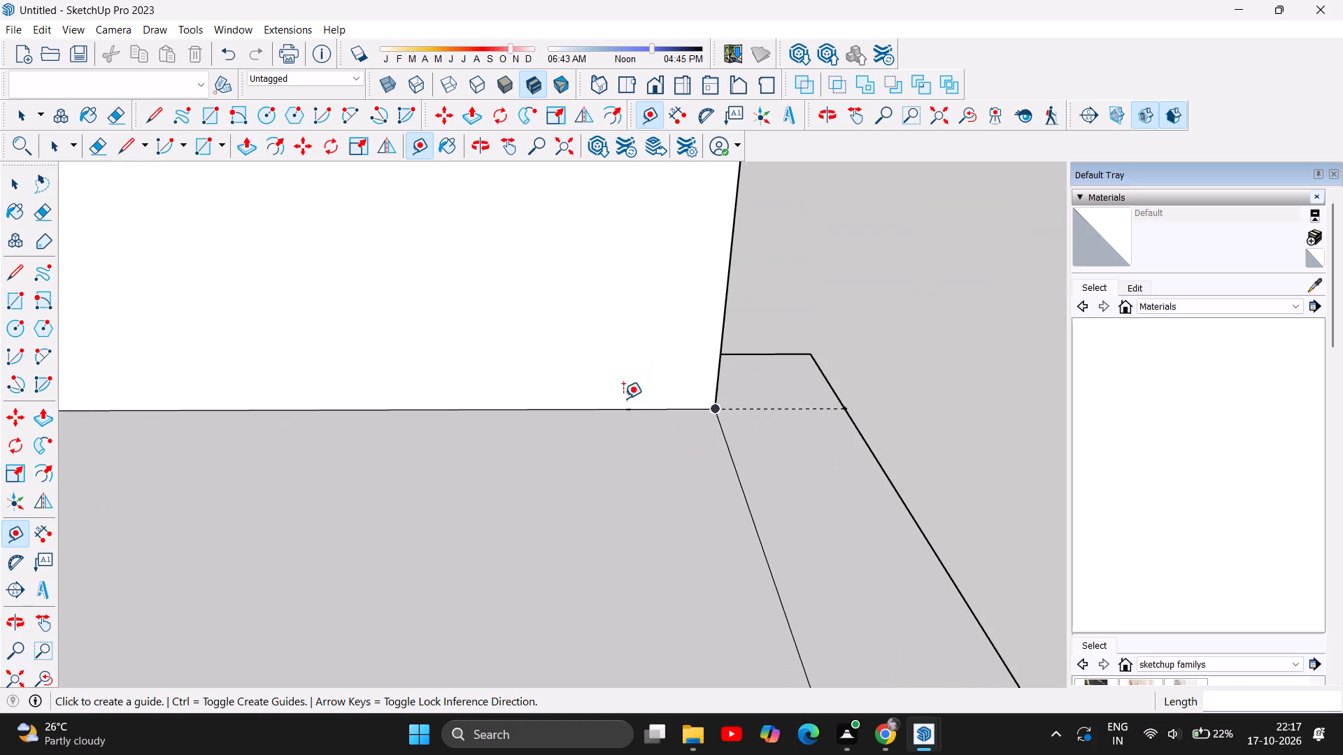
left_click(625, 408)
scroll(632, 334, "down", 6)
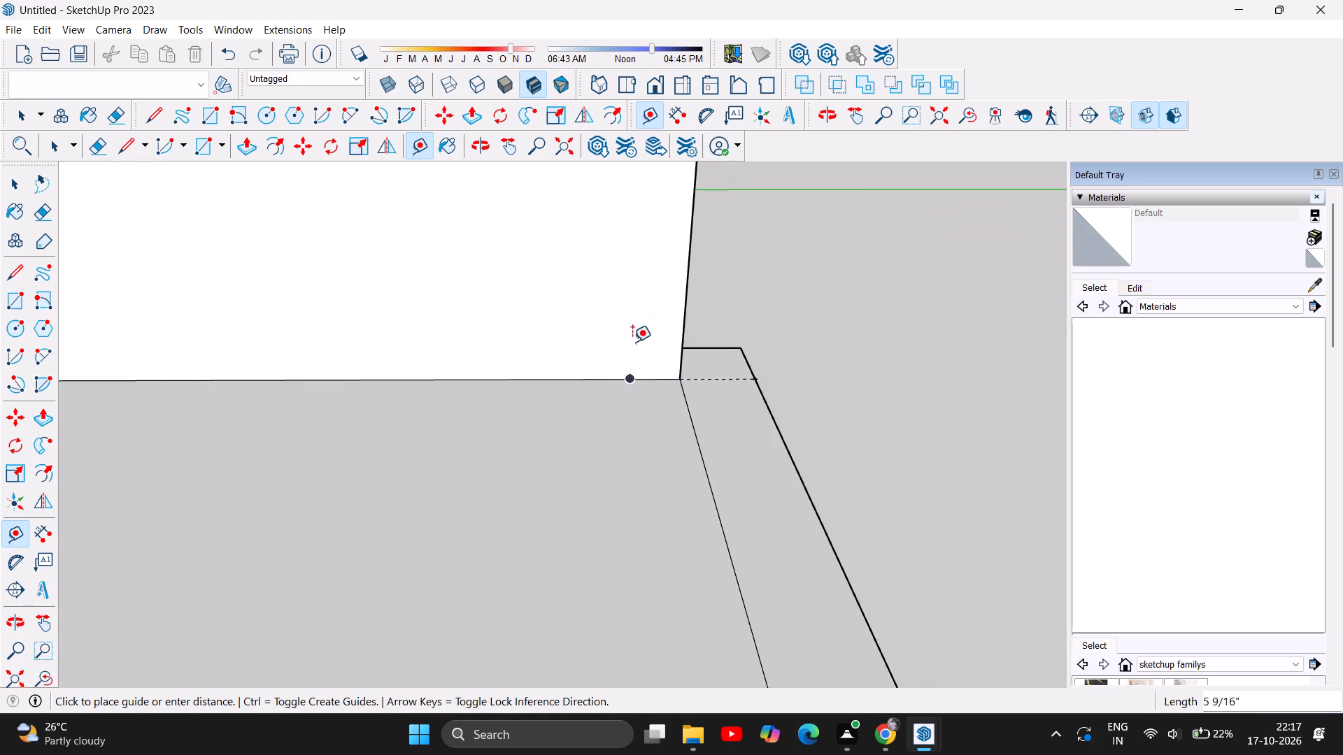
scroll(651, 438, "down", 15)
scroll(642, 455, "down", 7)
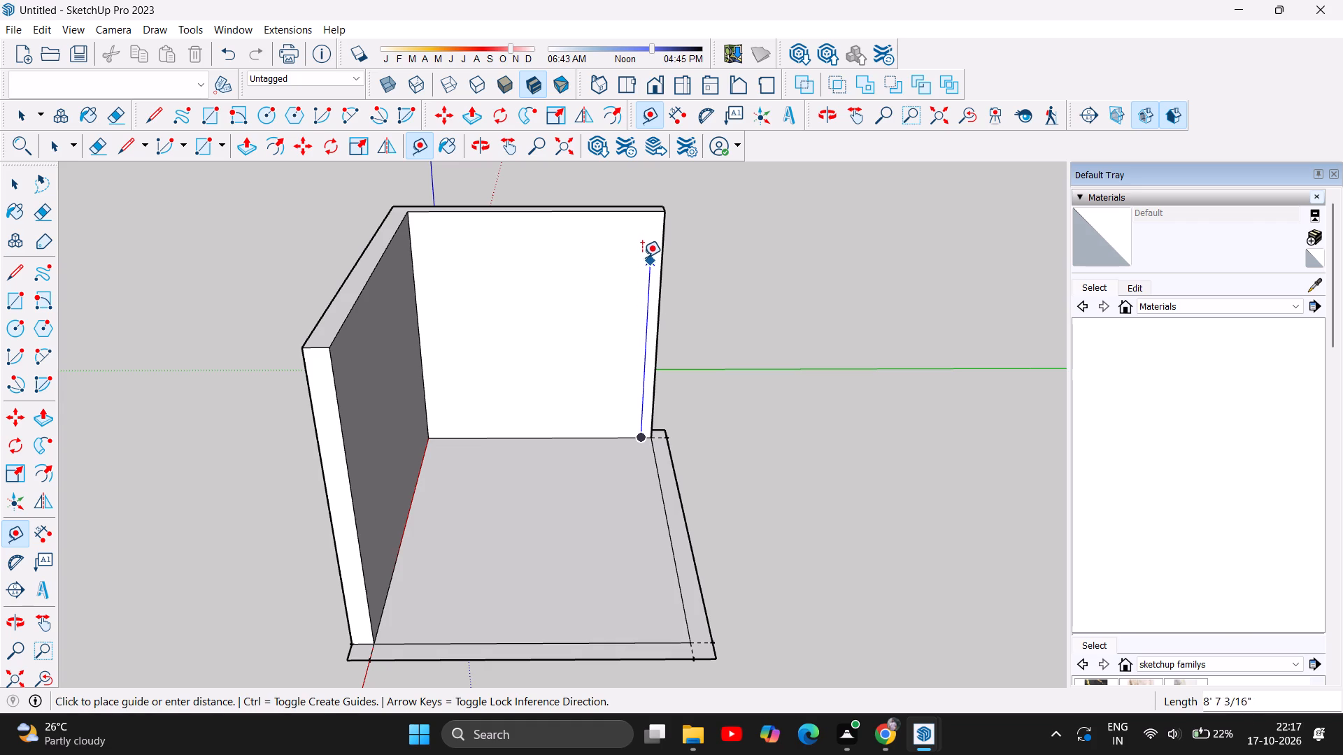
left_click(645, 212)
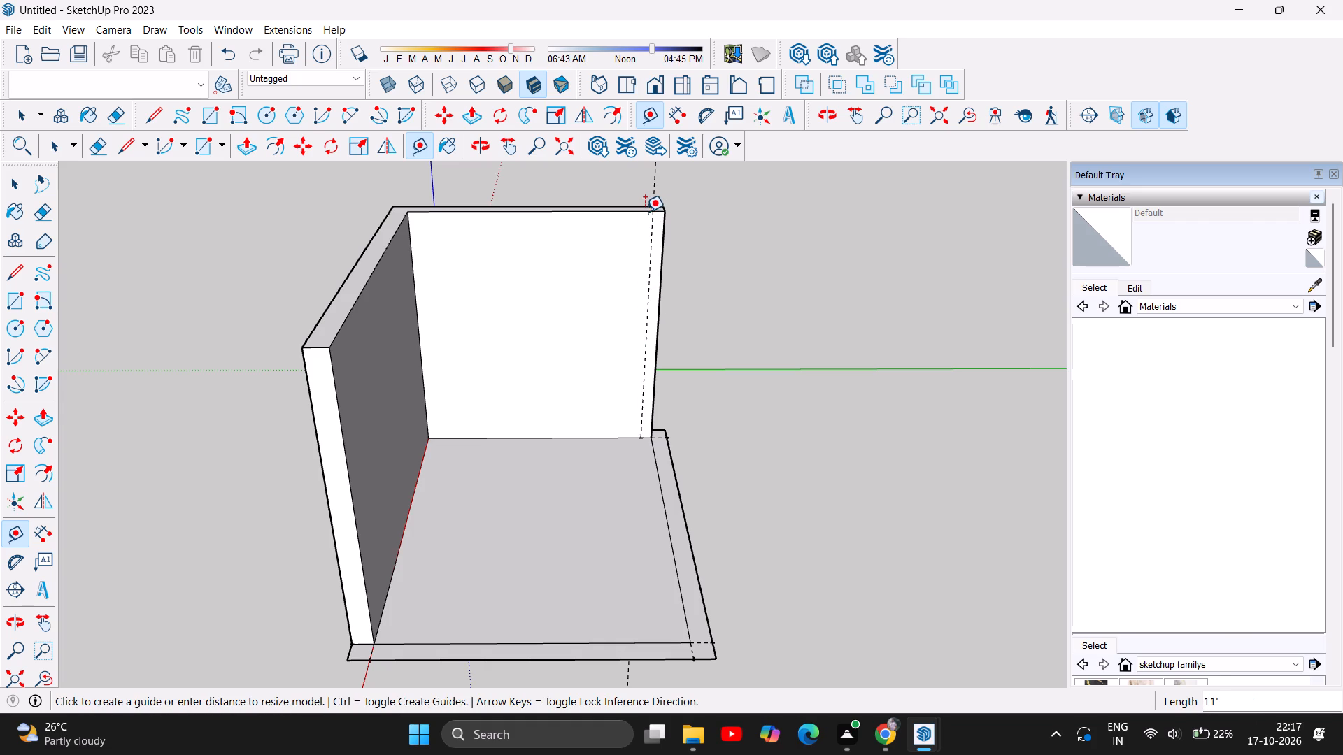
Place a guide point 3' further inward along the wall's base edge, starting from the foot of the vertical guide.
scroll(646, 443, "up", 5)
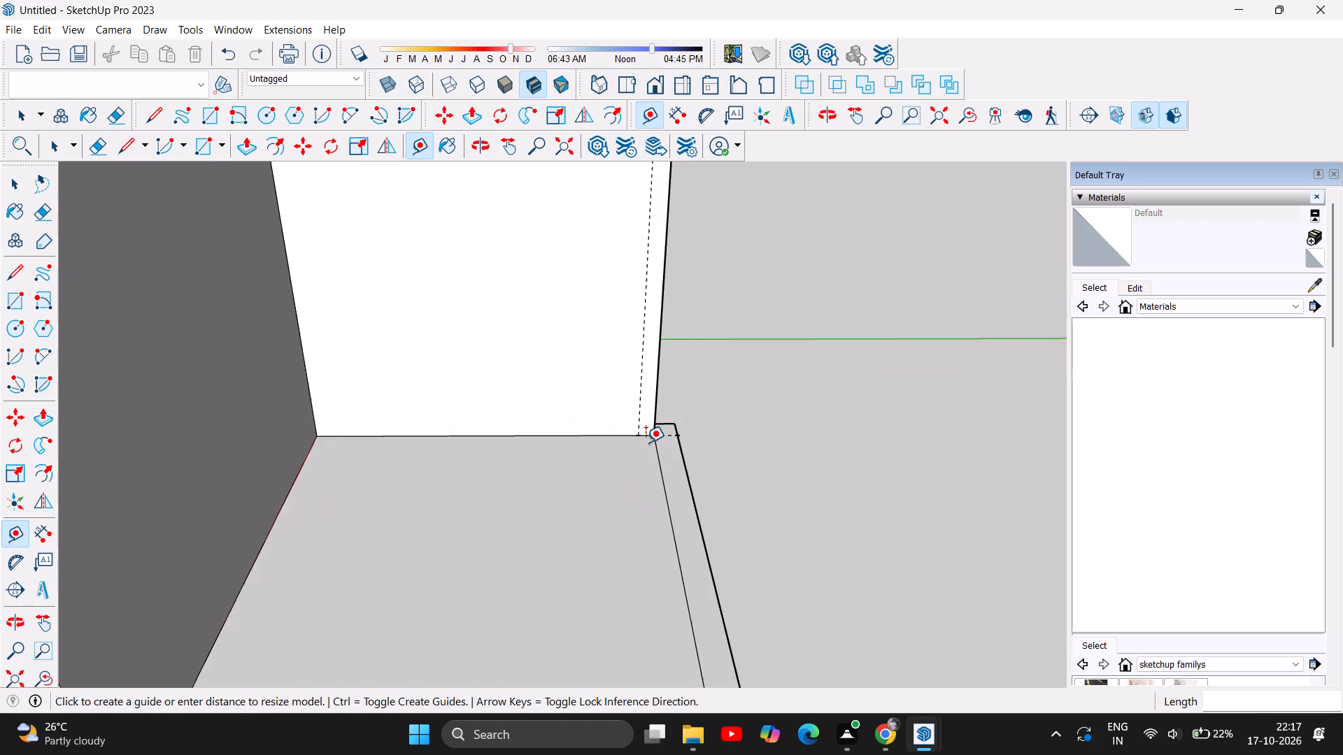
scroll(642, 442, "up", 8)
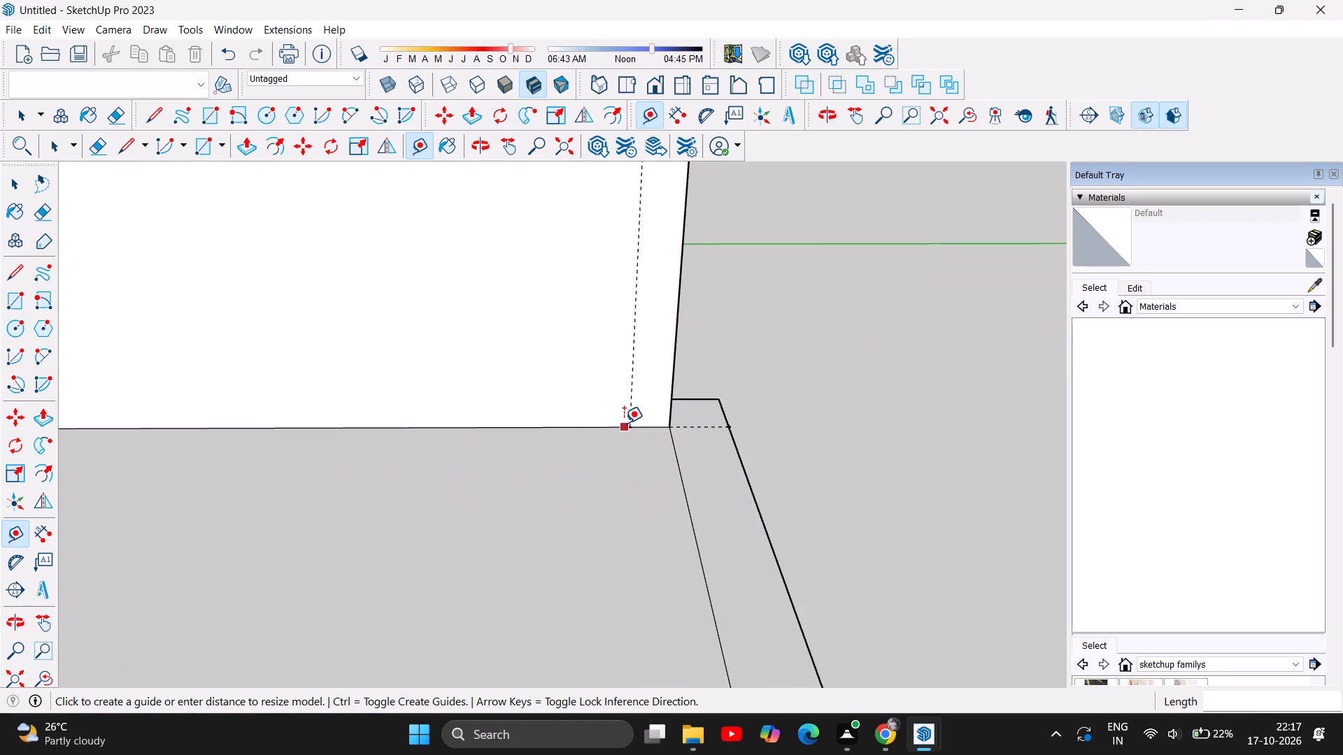
scroll(797, 443, "down", 3)
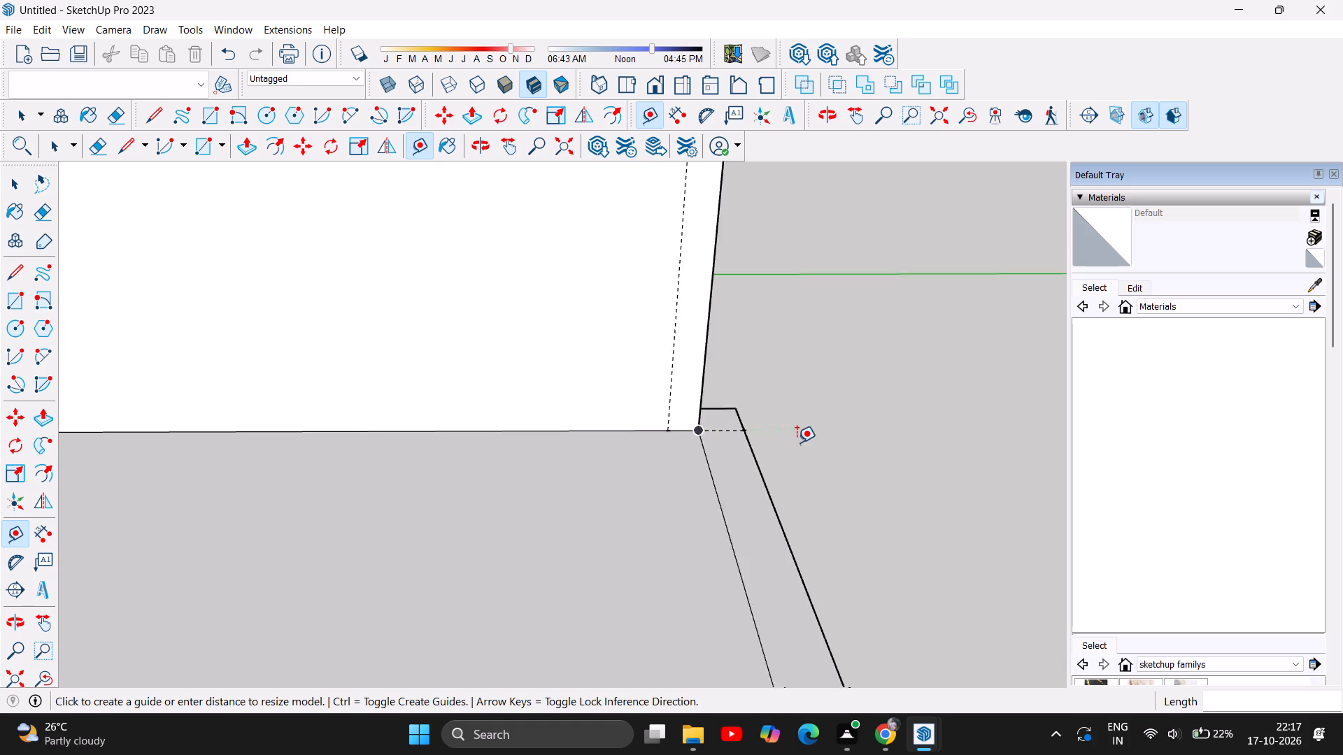
scroll(797, 443, "down", 3)
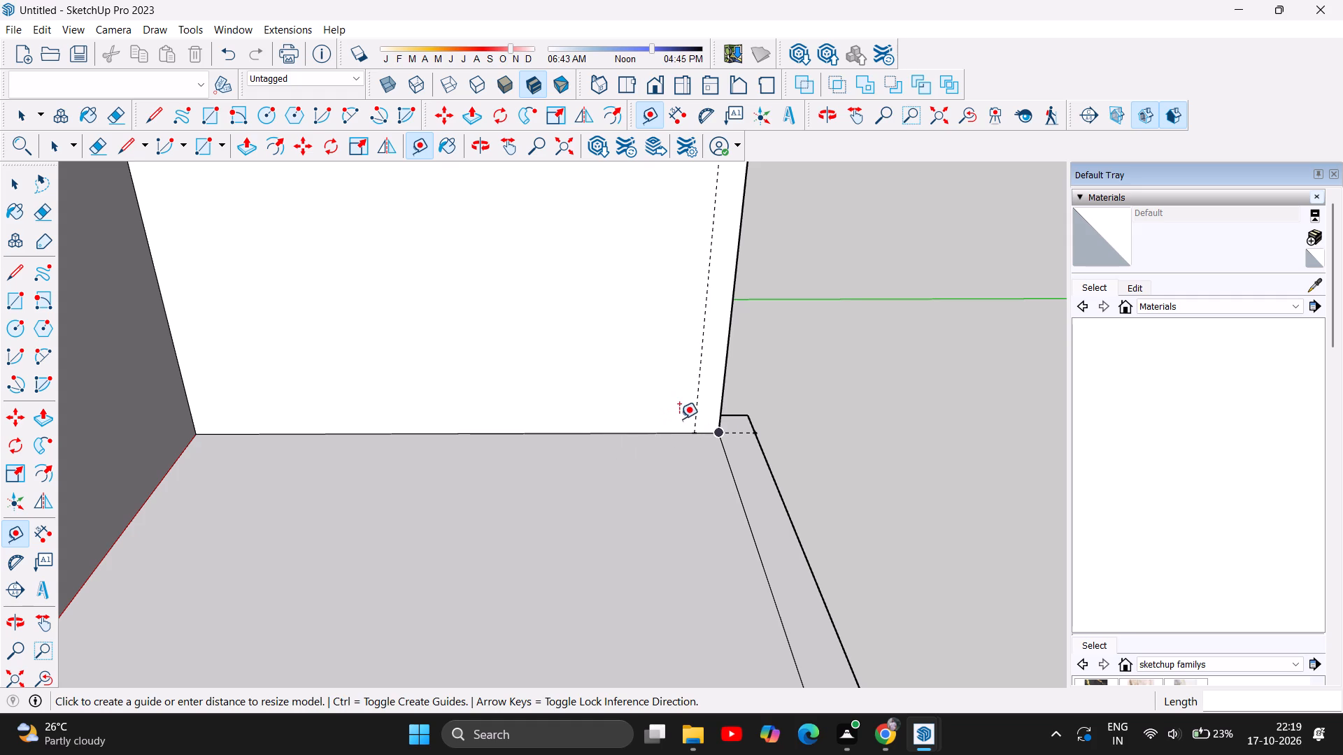
key("Escape")
left_click(694, 433)
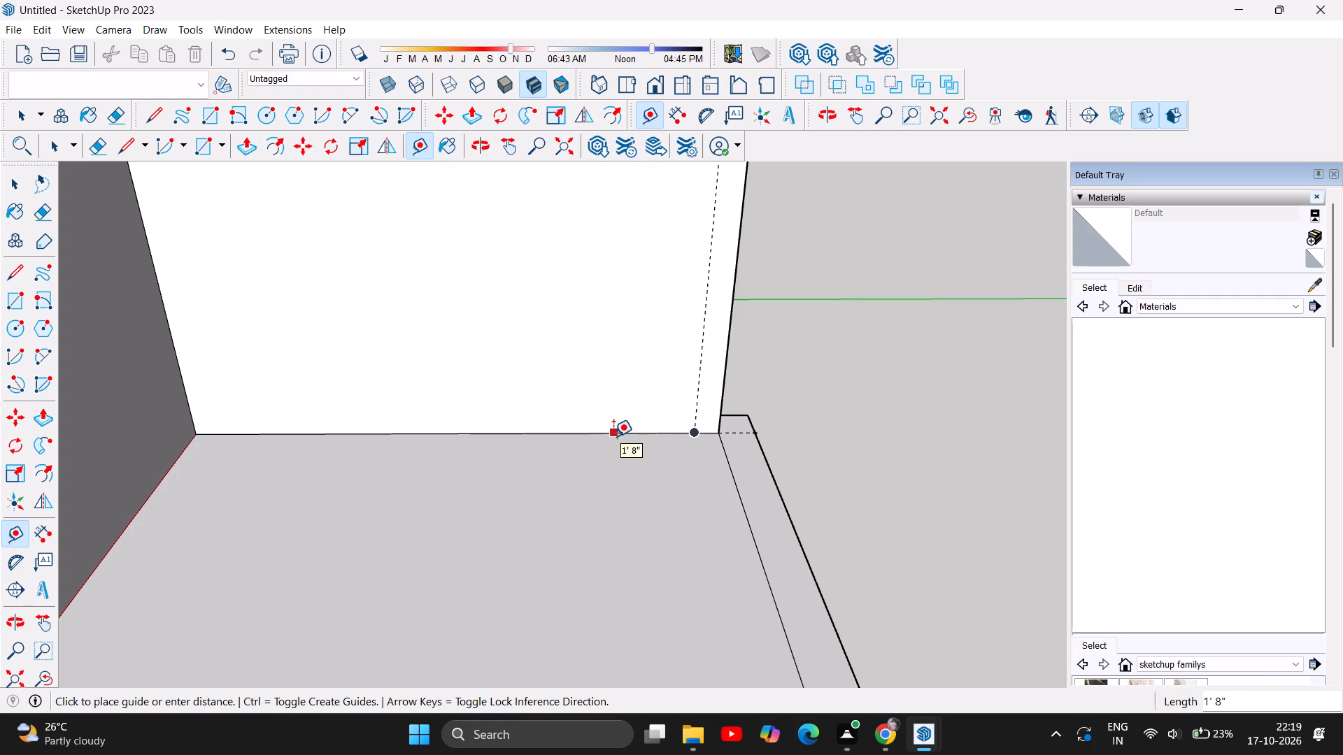
type("3'")
key("Return")
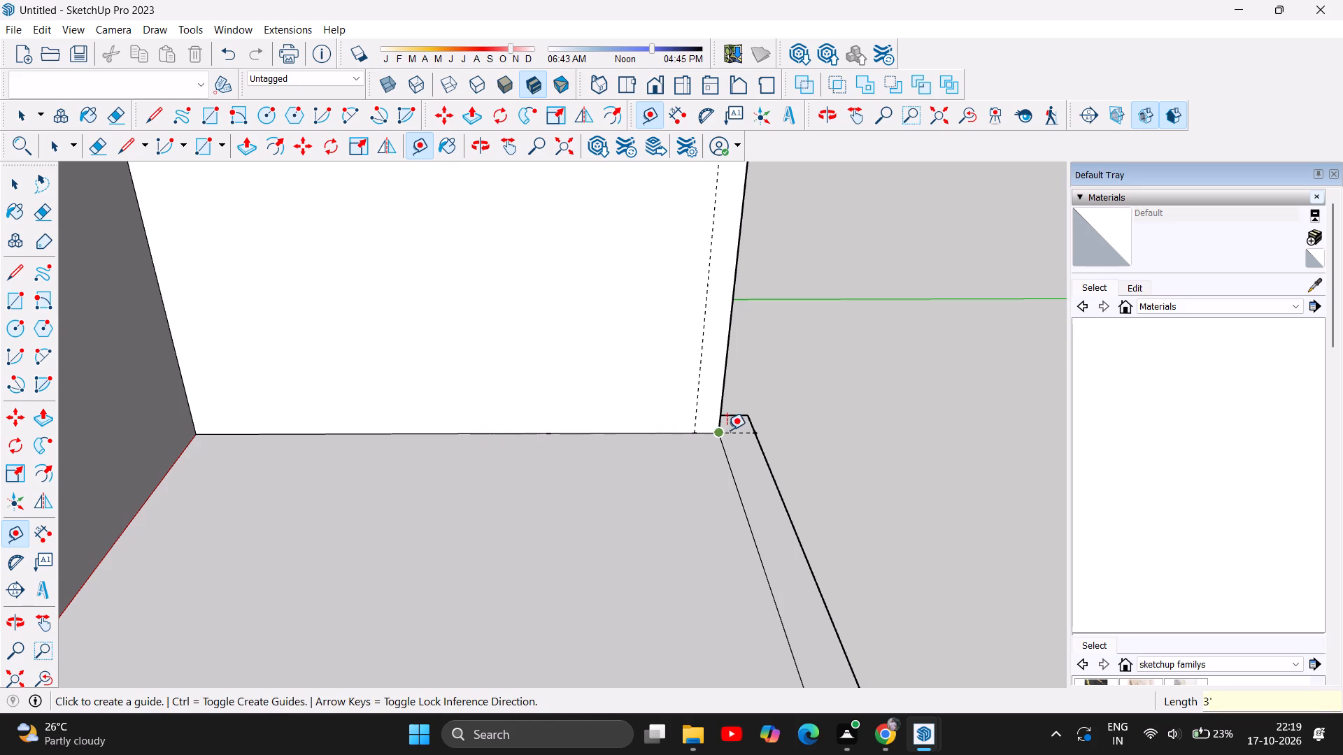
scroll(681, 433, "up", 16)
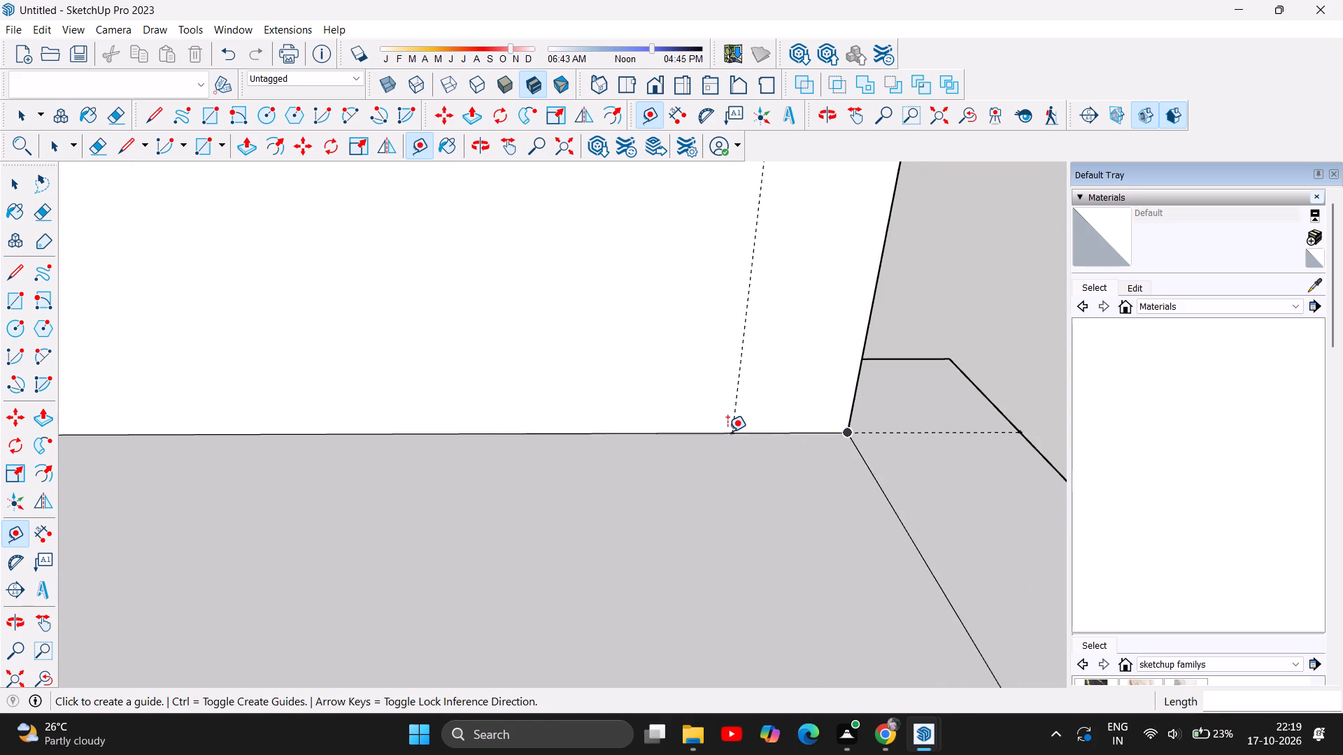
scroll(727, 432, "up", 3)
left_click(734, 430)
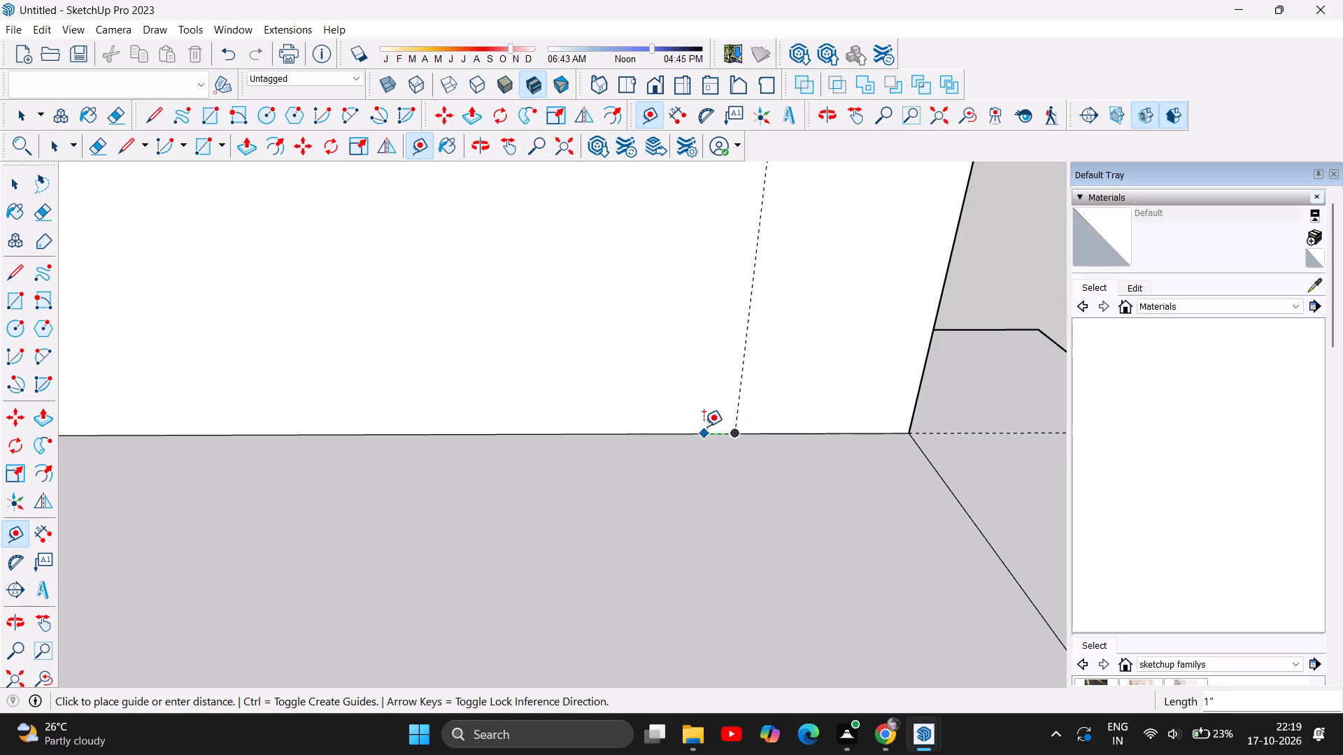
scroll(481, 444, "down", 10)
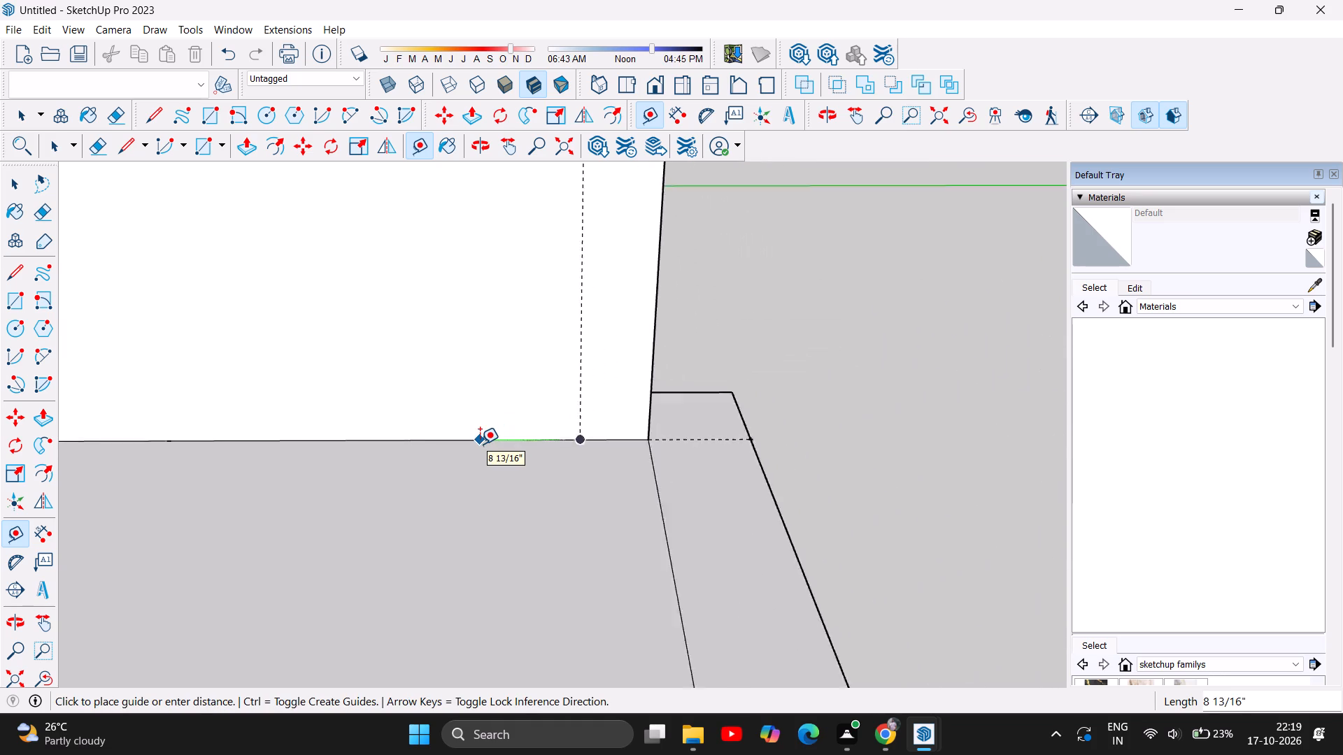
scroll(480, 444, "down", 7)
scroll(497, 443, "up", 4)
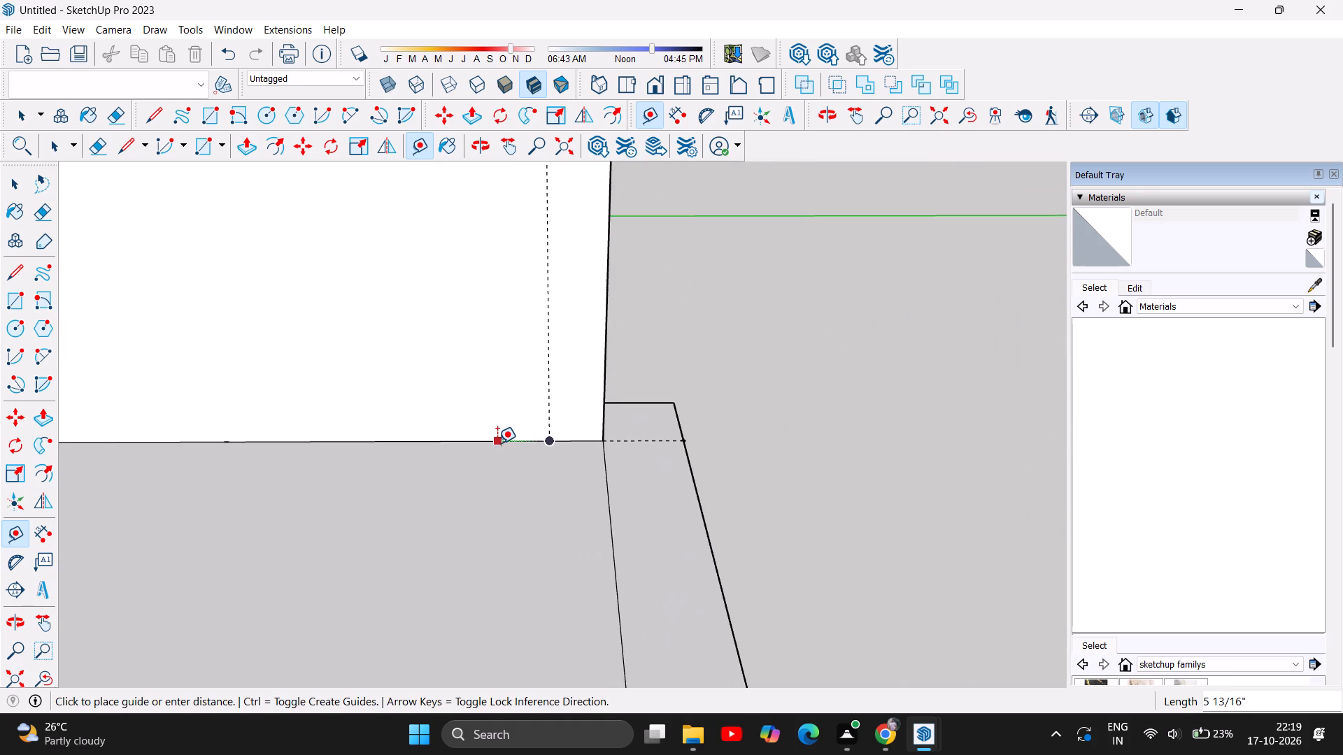
Undo the 3' guide point and the vertical guide on the origin-side wall.
key("ctrl+z")
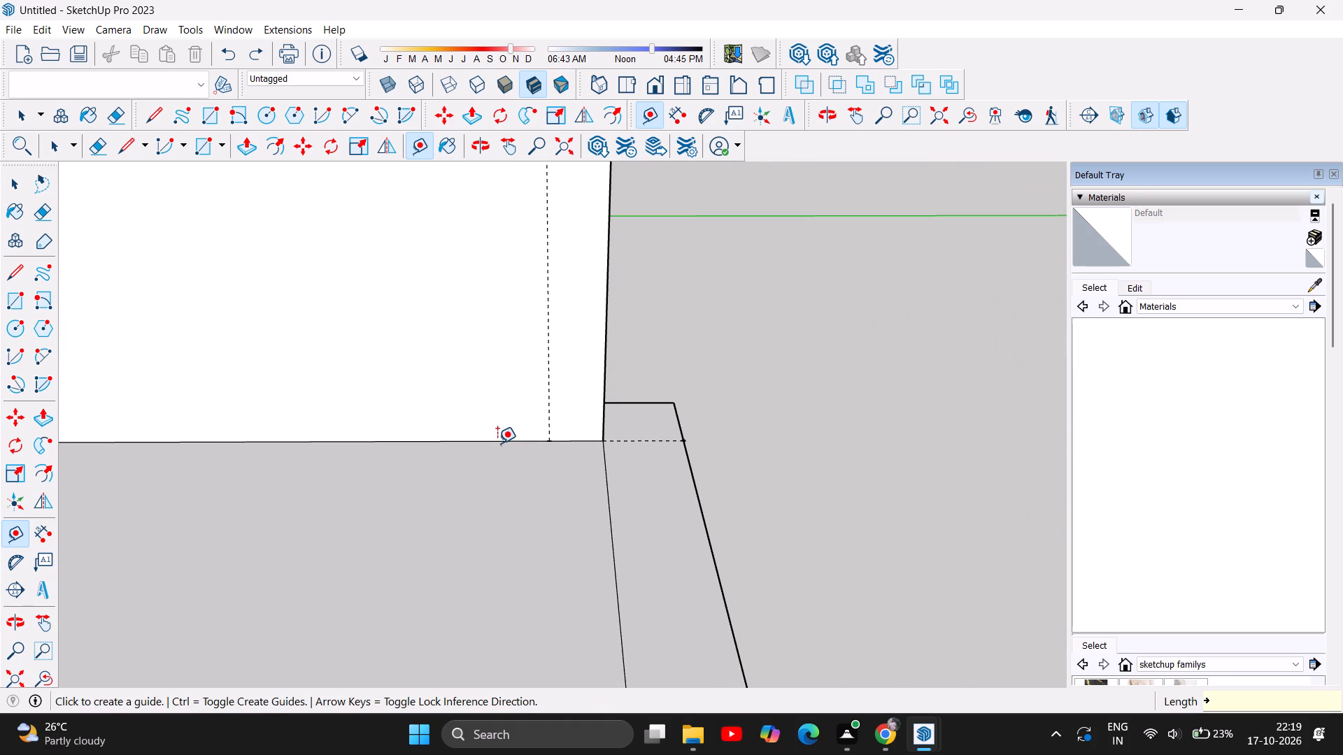
key("ctrl+z")
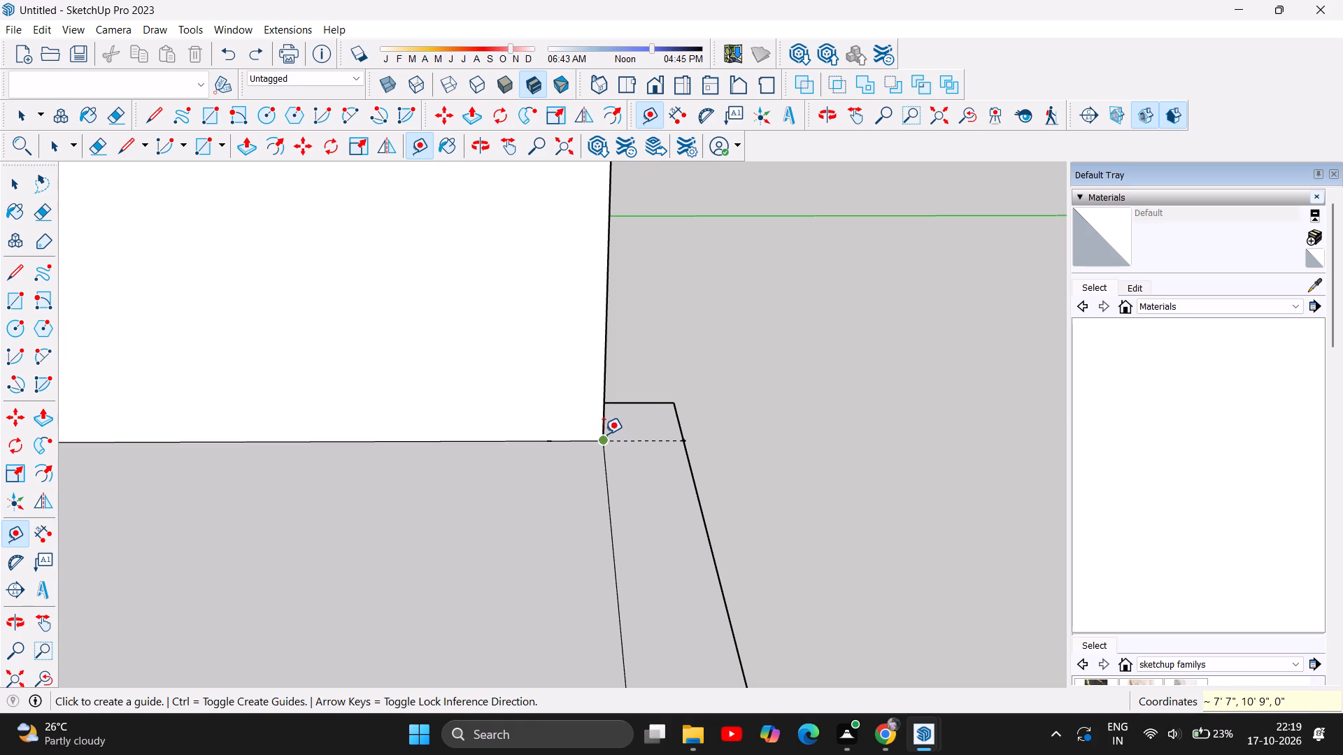
Place the Tape Measure guide point again 6 inches inward from the open-end inner corner along the origin-side wall's base edge.
left_click(598, 440)
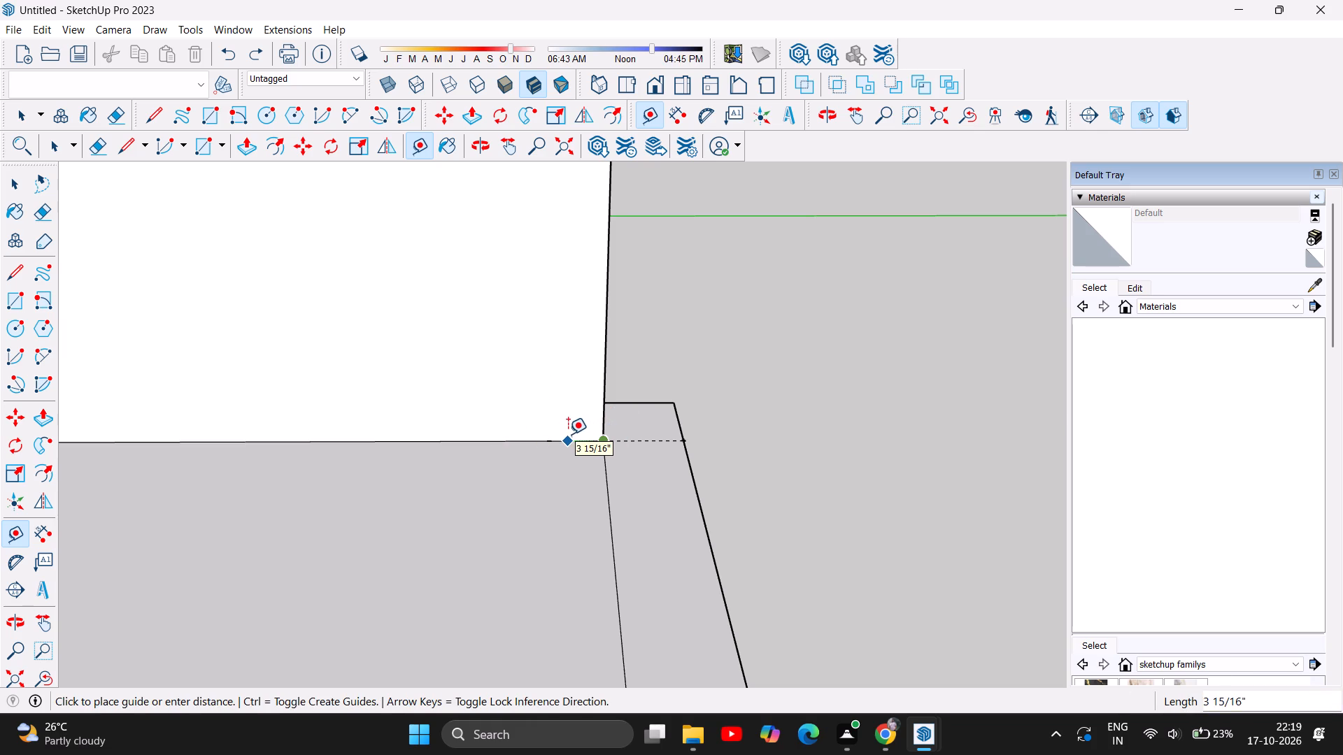
key("6")
key("Return")
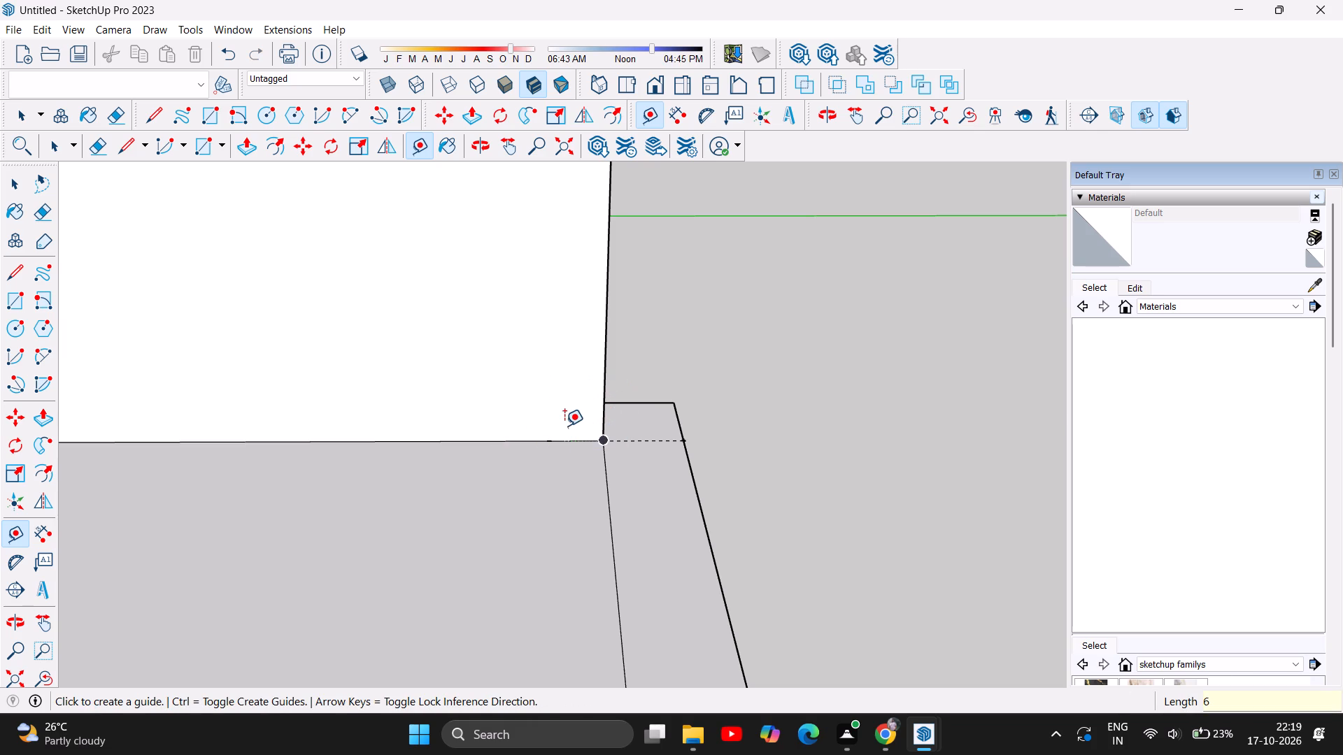
left_click(554, 445)
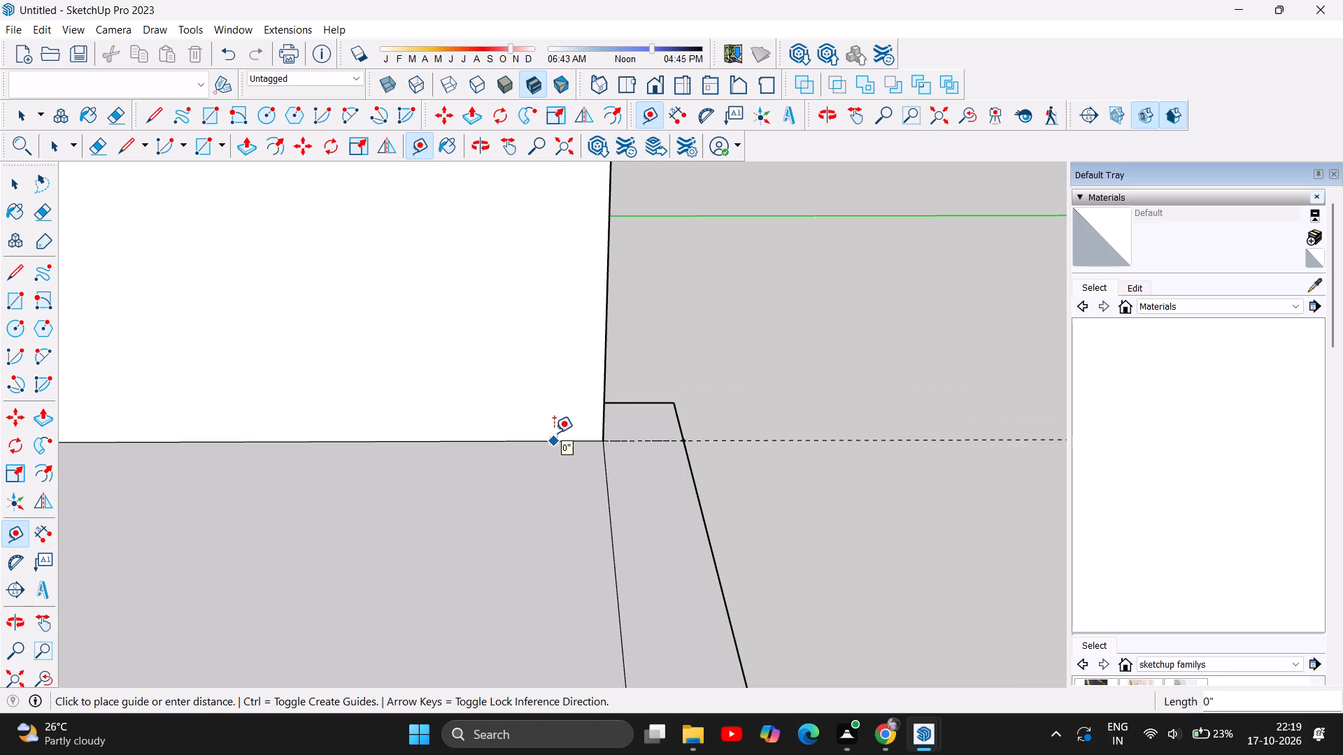
key("Escape")
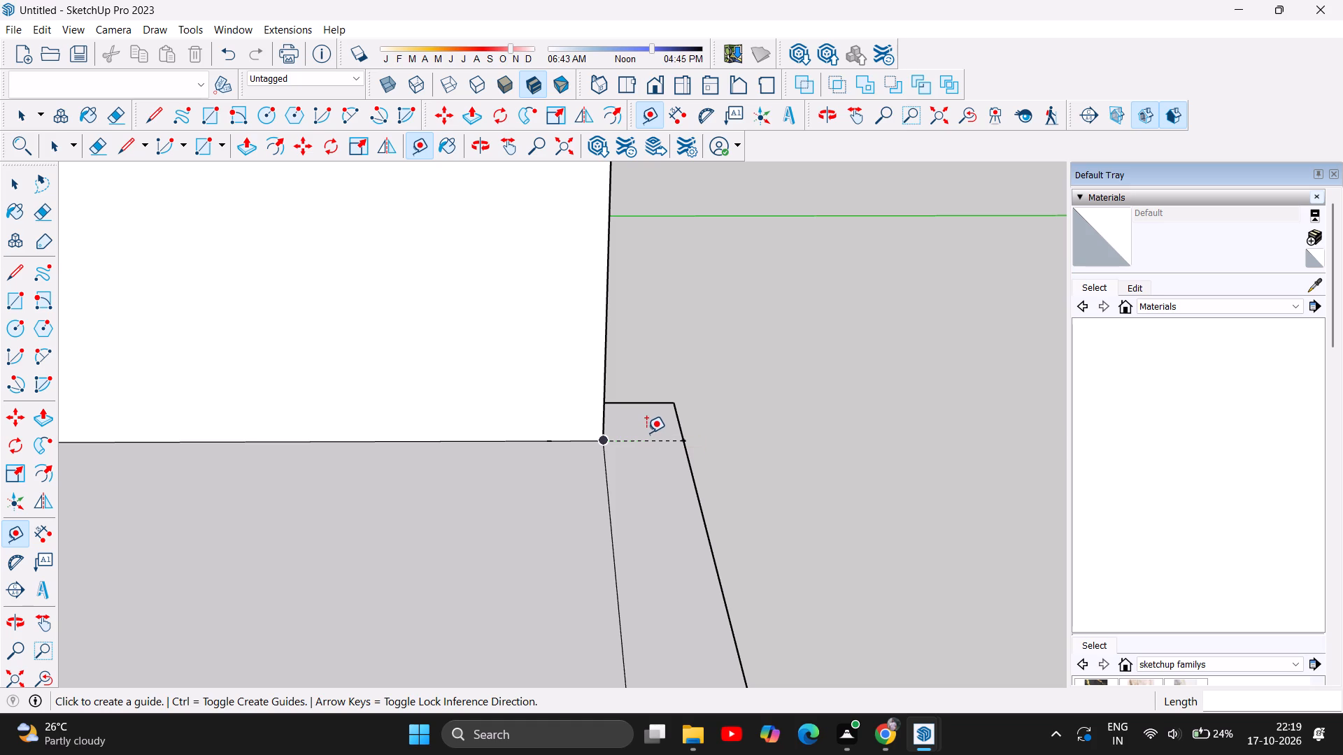
left_click(601, 436)
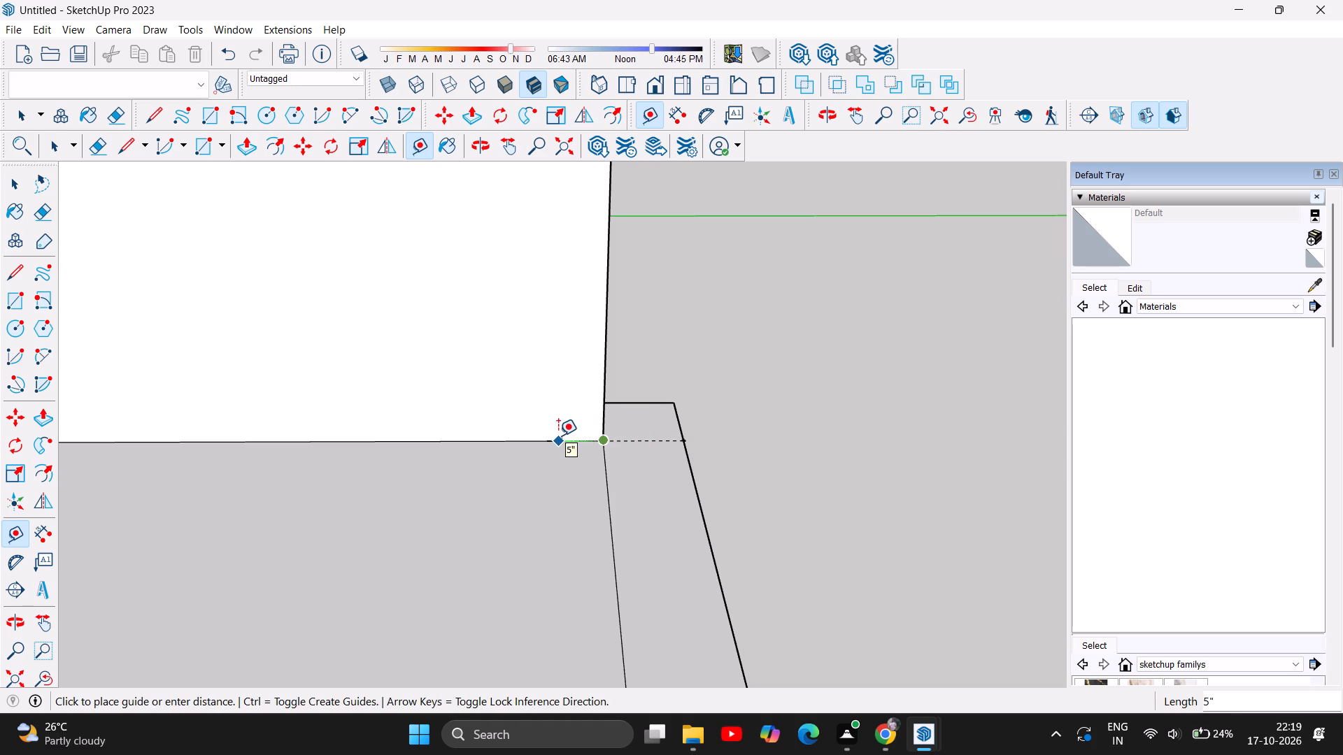
key("6")
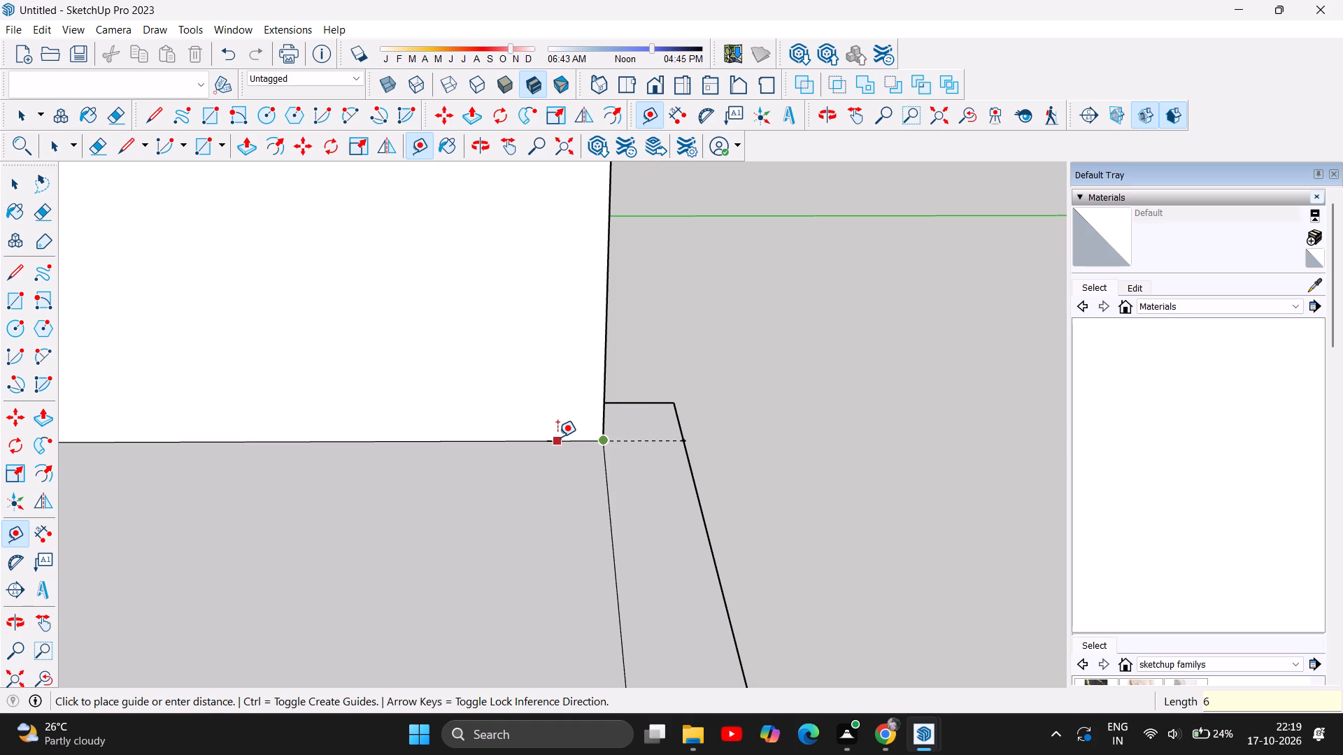
key("Return")
scroll(567, 441, "up", 3)
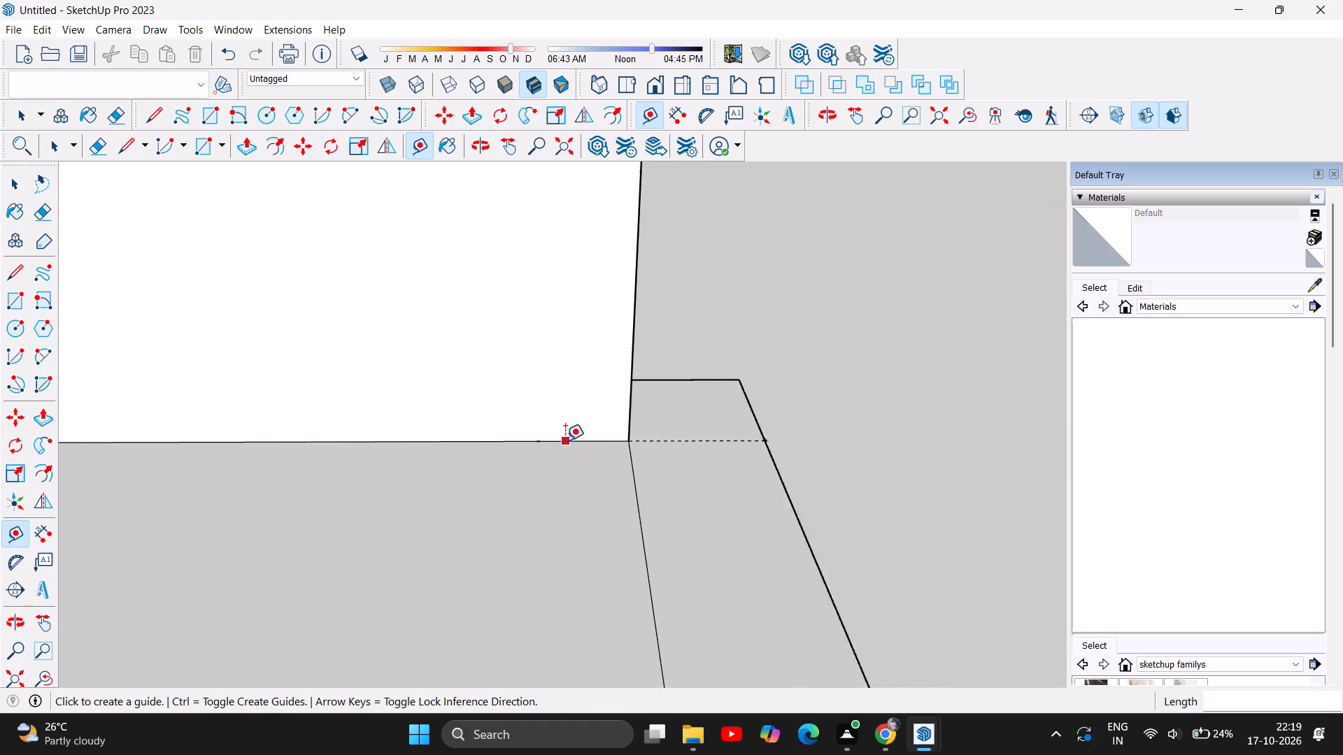
scroll(565, 440, "up", 5)
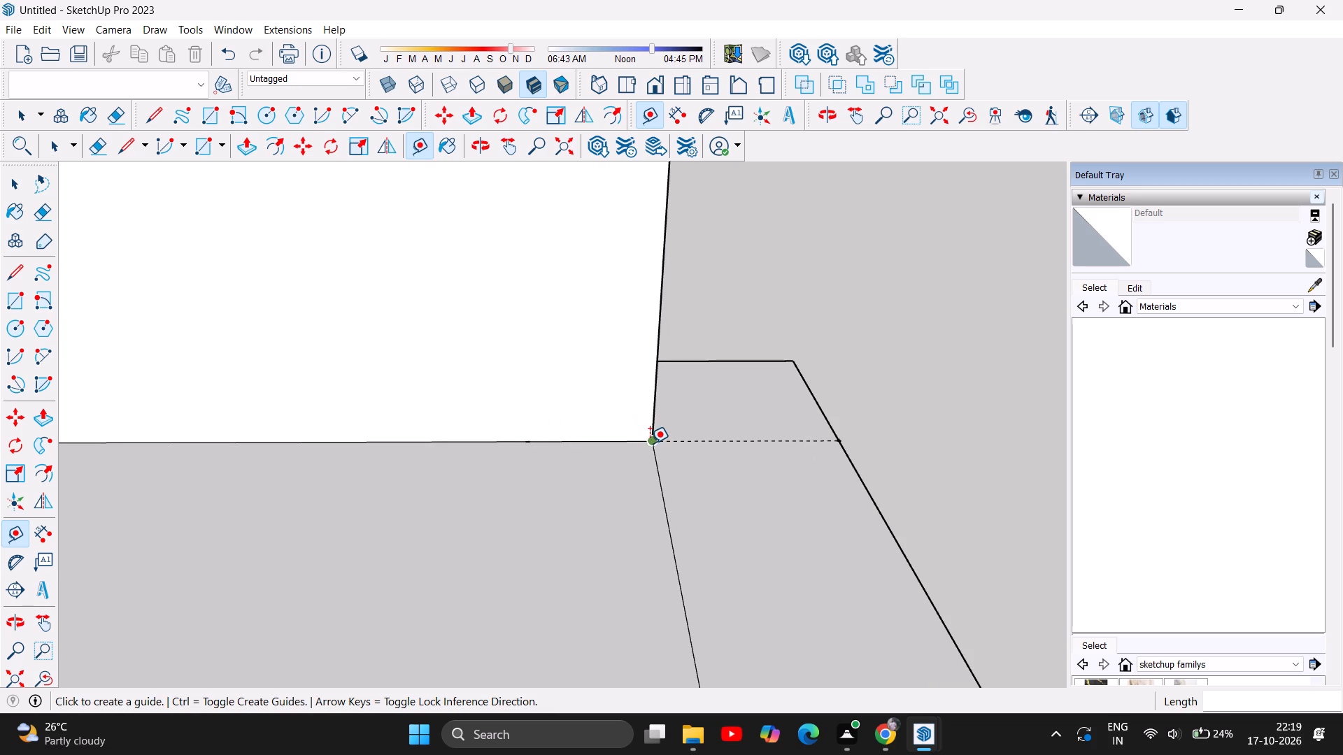
left_click(653, 440)
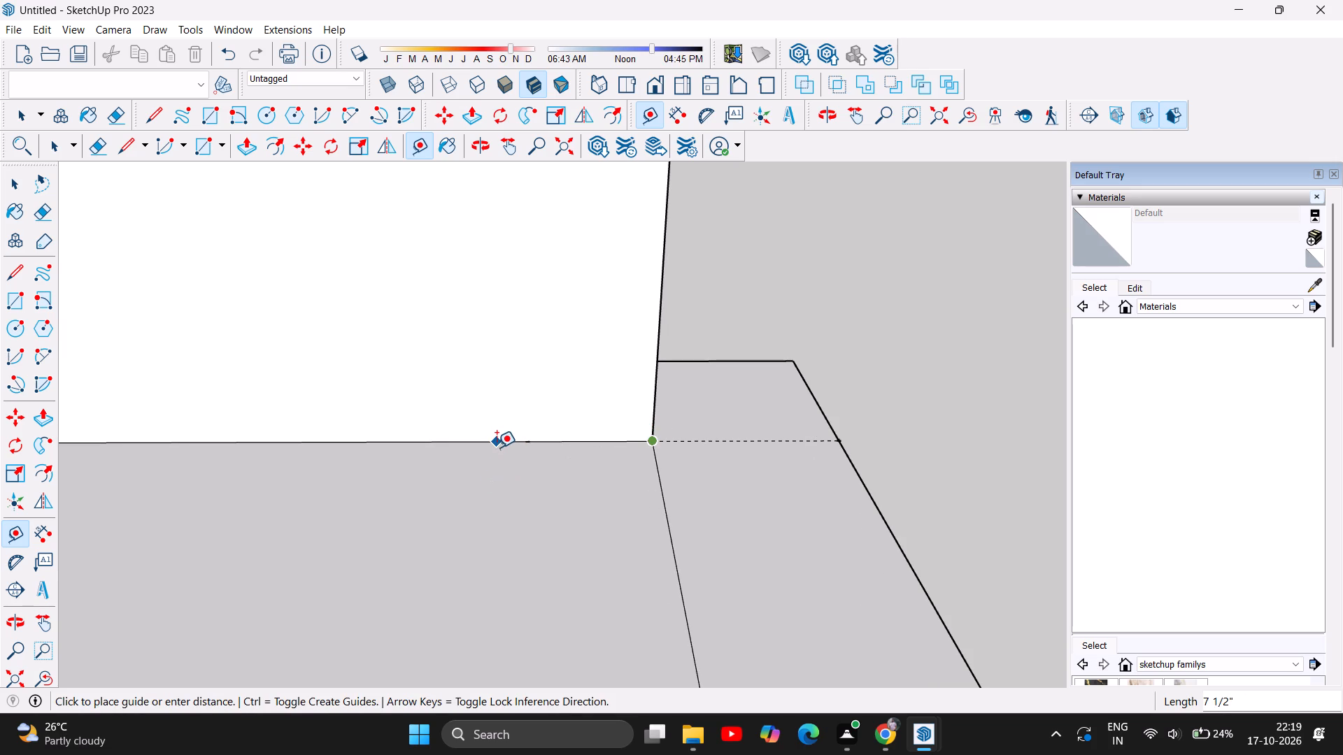
key("6")
key("Return")
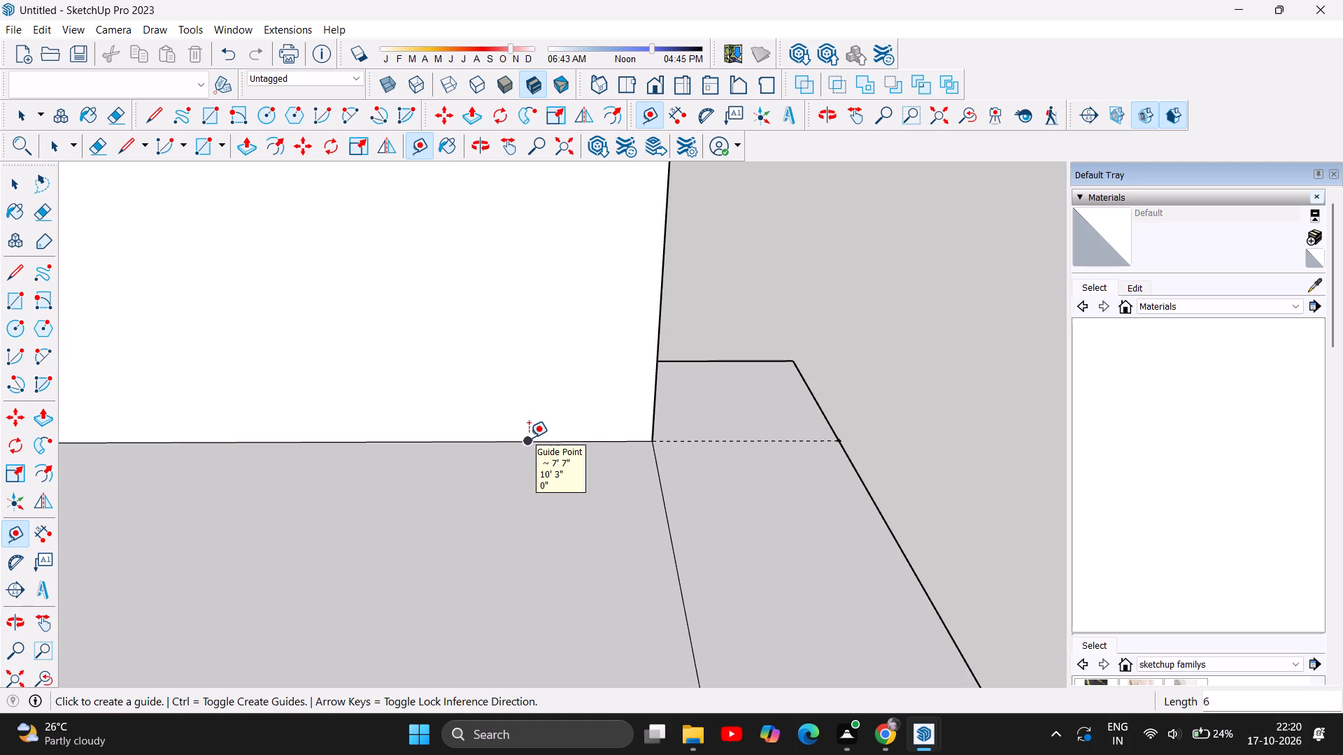
Place a guide point 1 inch inward from the same inner corner along the origin-side wall's base edge.
scroll(580, 443, "up", 4)
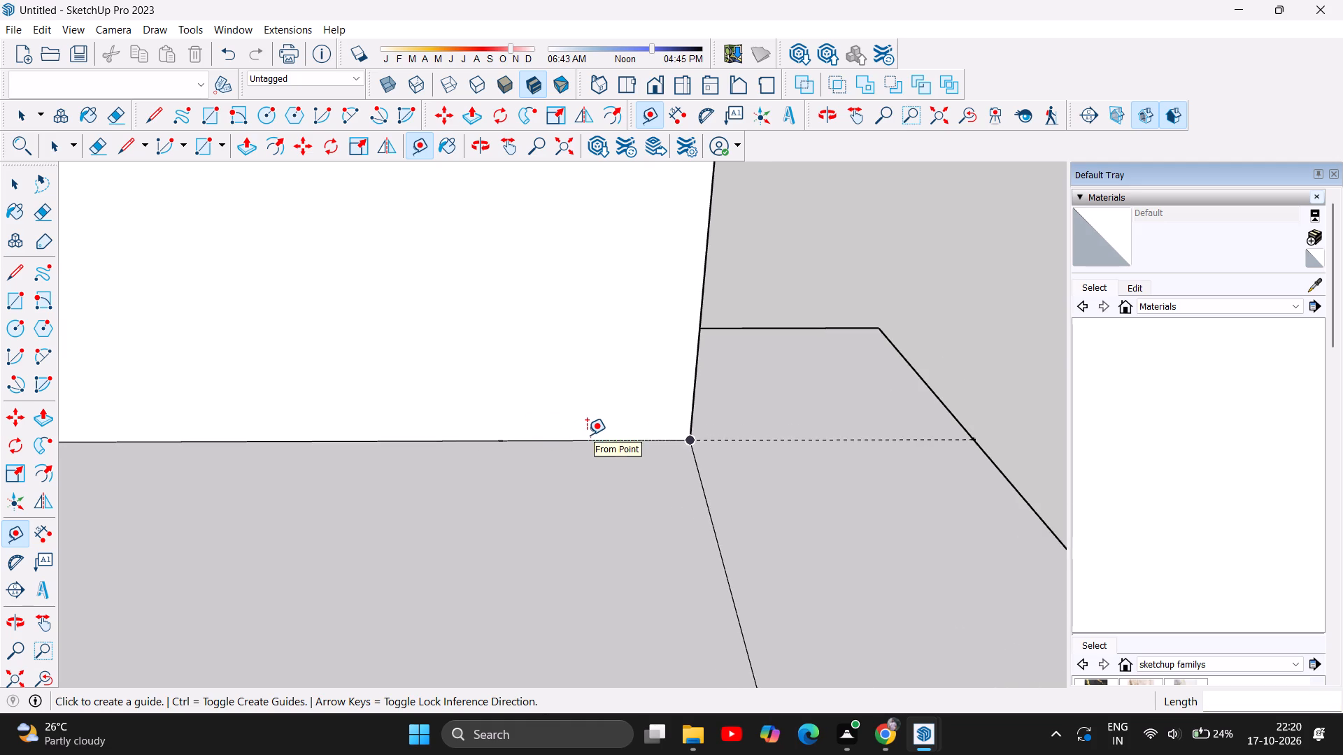
scroll(587, 435, "up", 5)
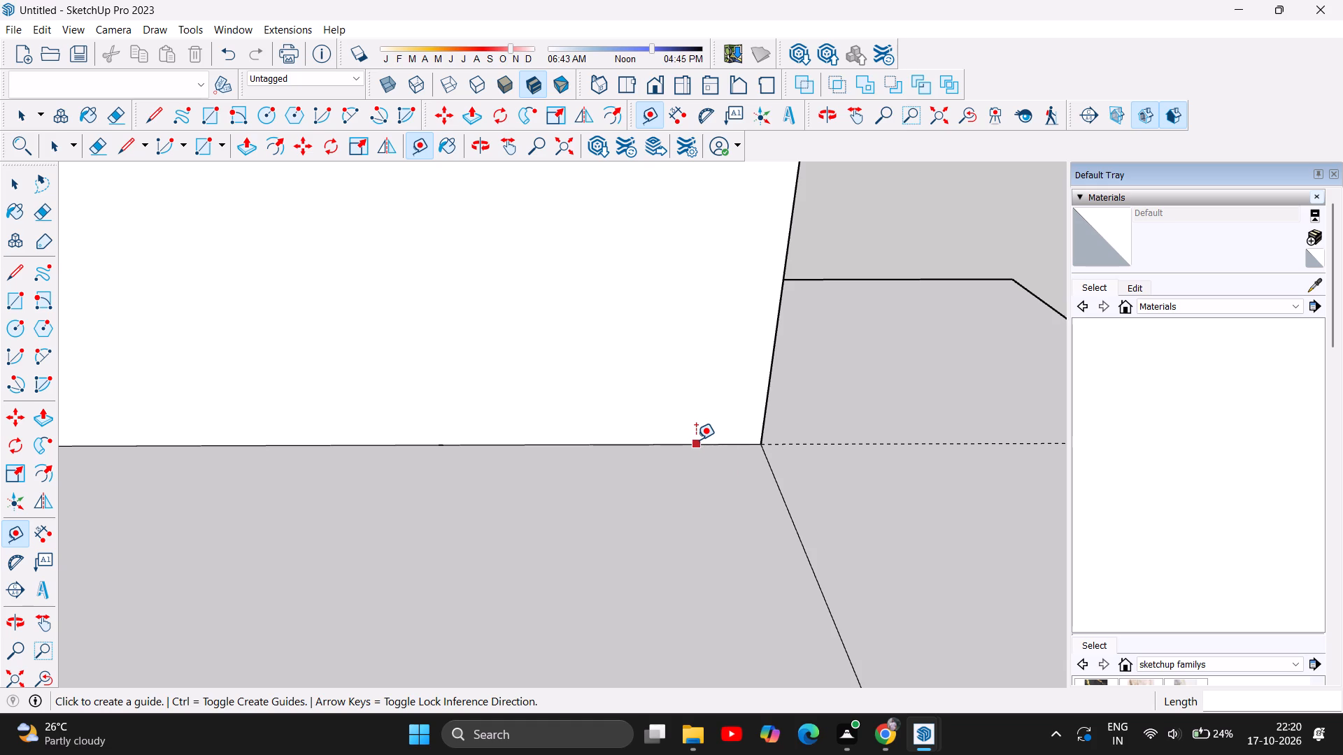
key("Escape")
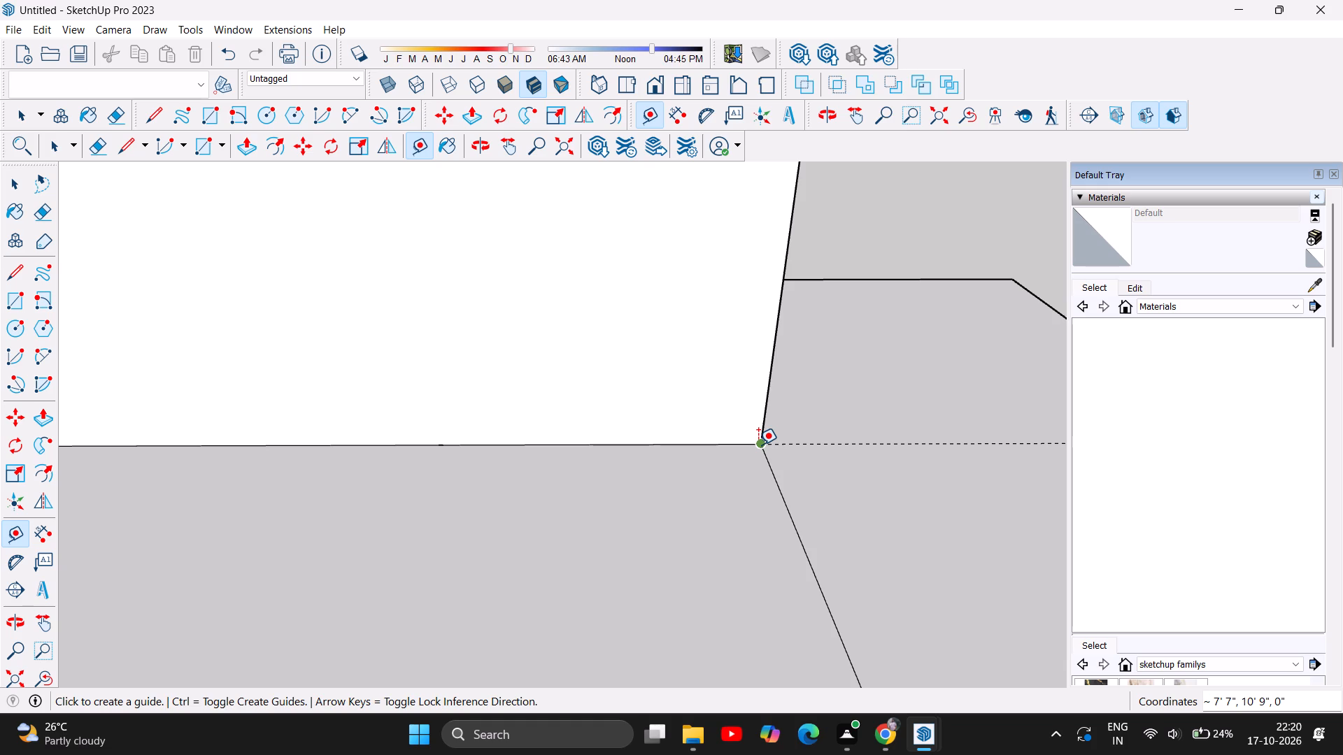
left_click(758, 445)
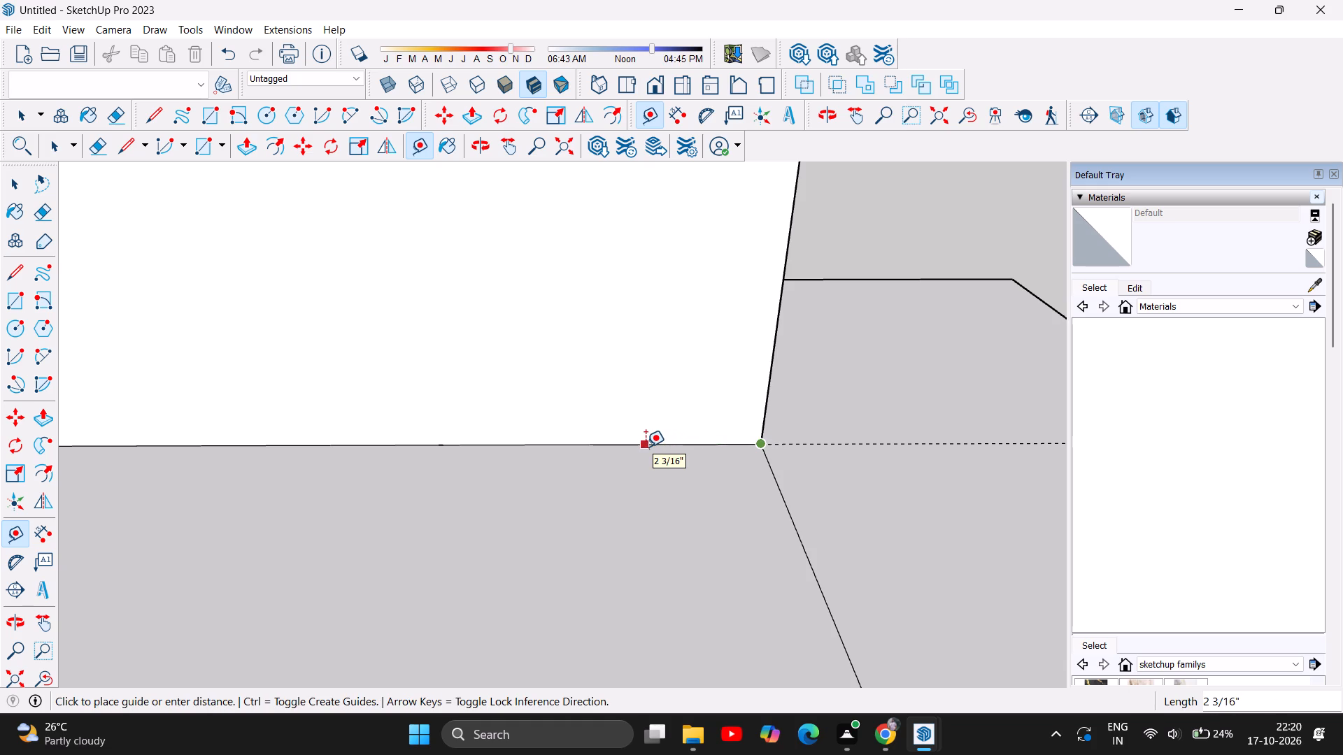
key("1")
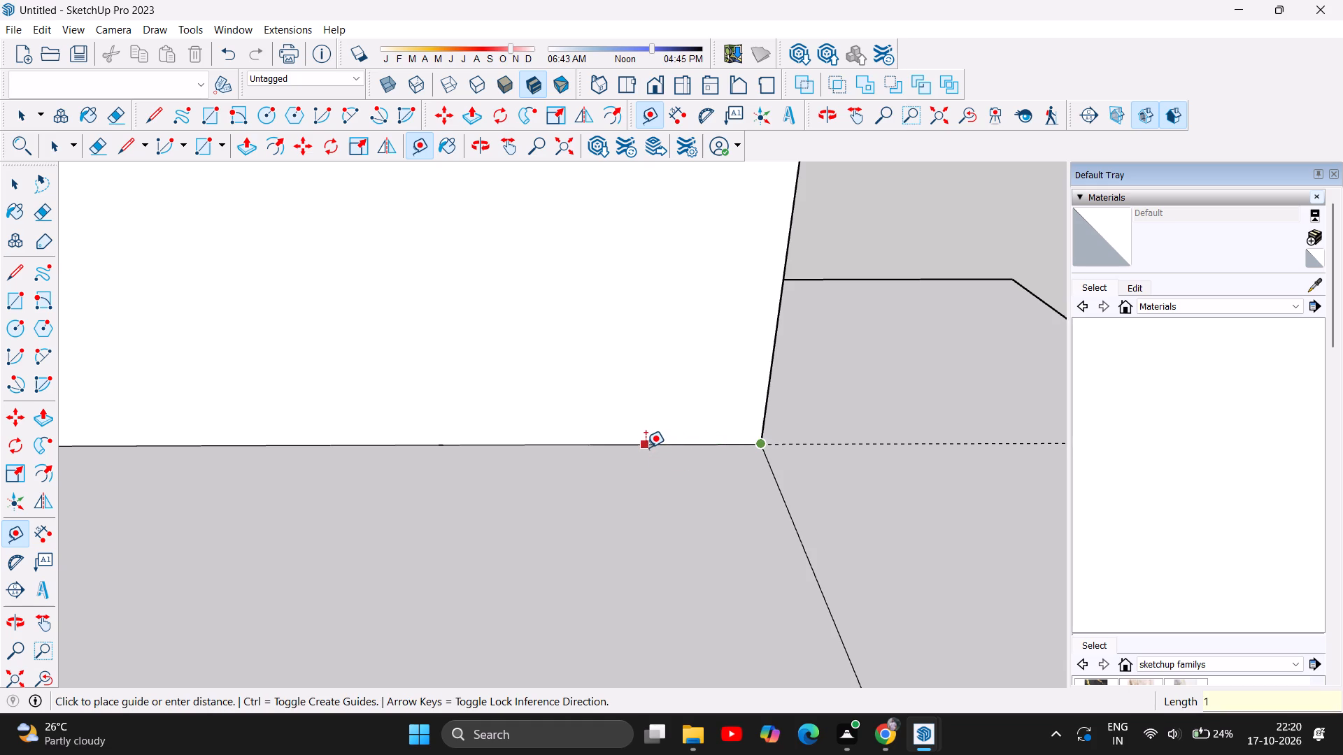
key("Return")
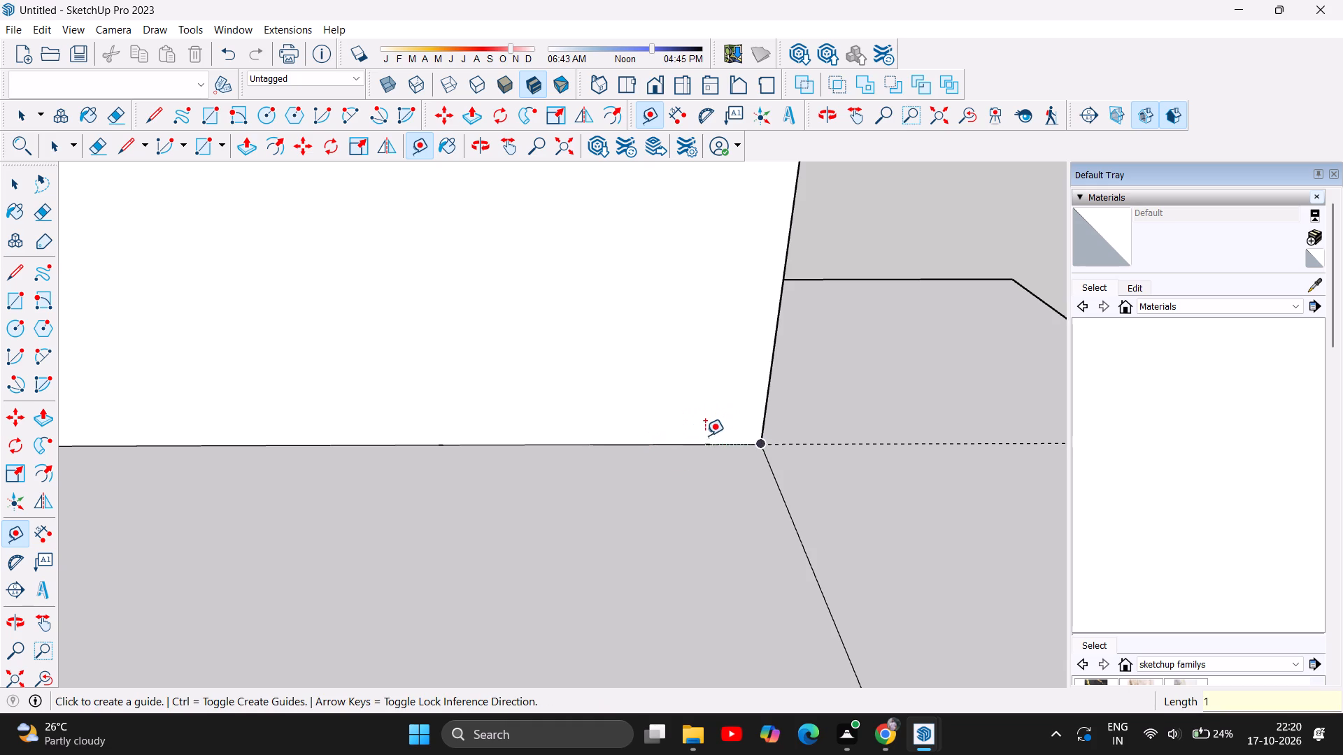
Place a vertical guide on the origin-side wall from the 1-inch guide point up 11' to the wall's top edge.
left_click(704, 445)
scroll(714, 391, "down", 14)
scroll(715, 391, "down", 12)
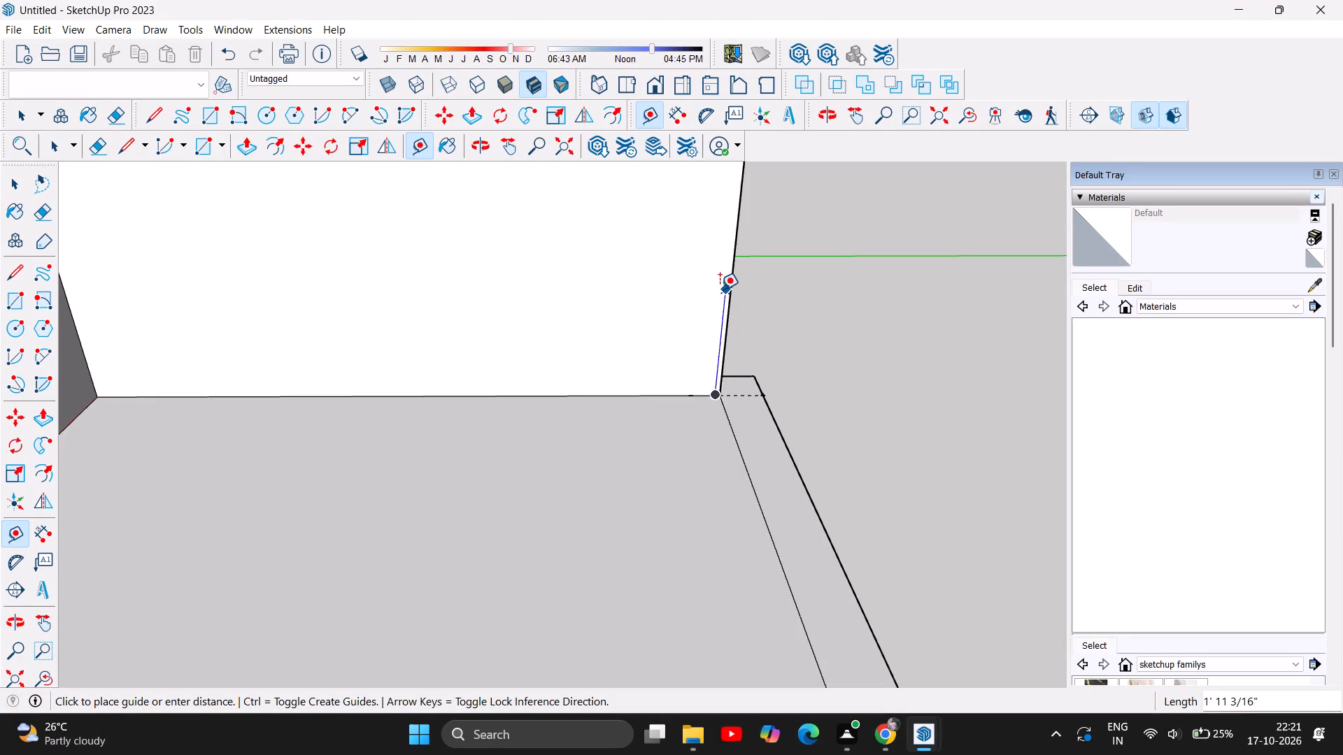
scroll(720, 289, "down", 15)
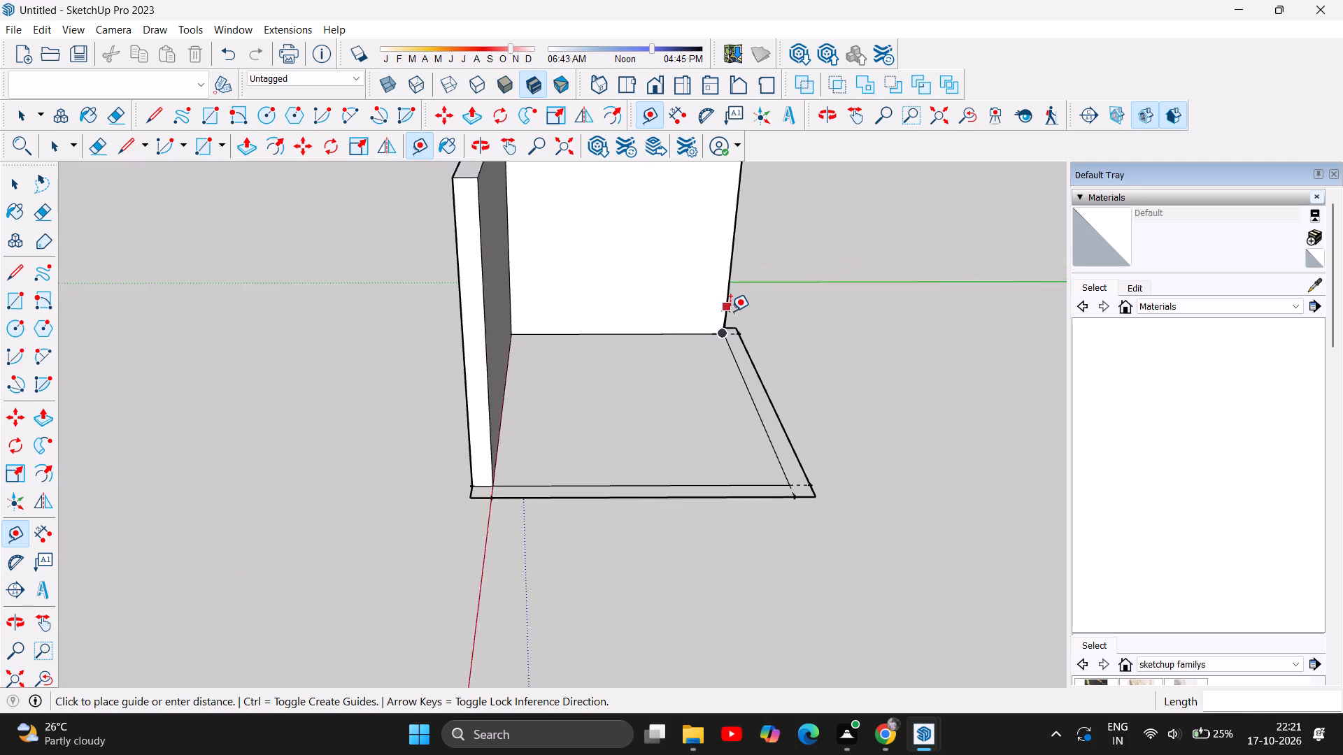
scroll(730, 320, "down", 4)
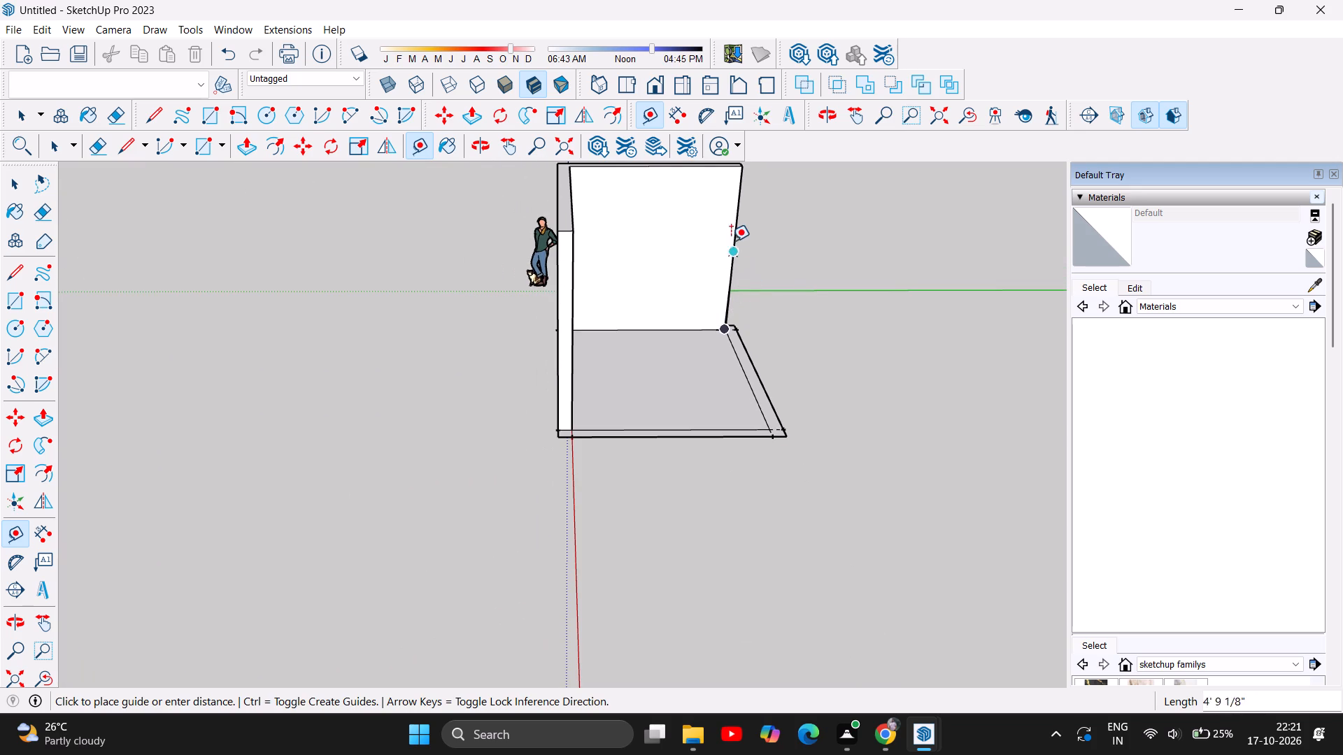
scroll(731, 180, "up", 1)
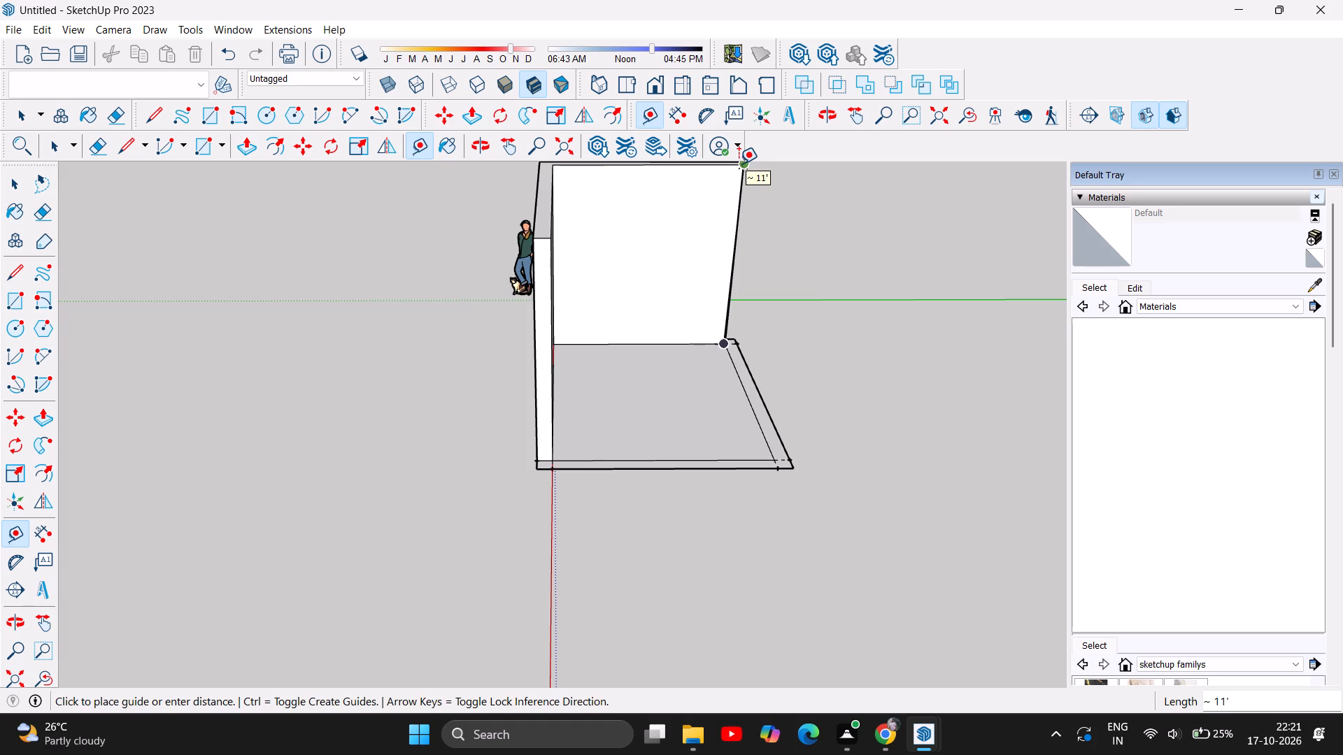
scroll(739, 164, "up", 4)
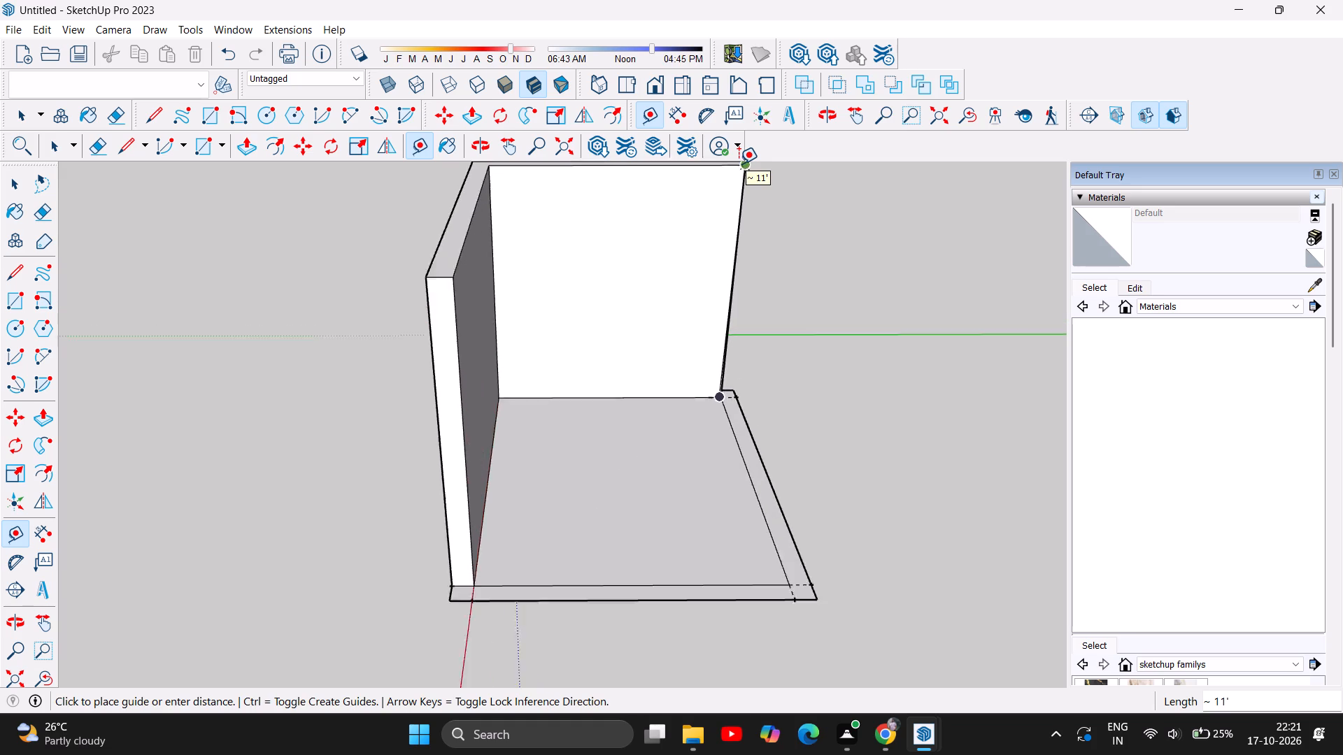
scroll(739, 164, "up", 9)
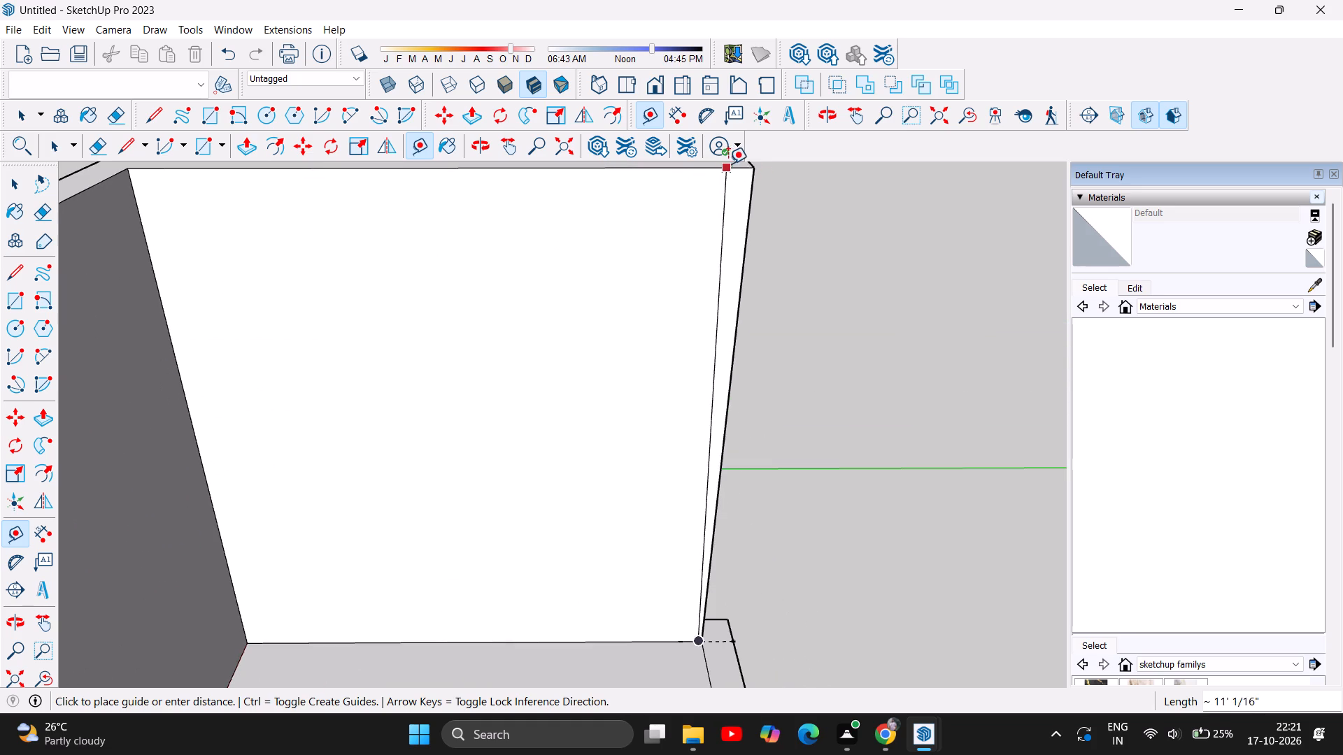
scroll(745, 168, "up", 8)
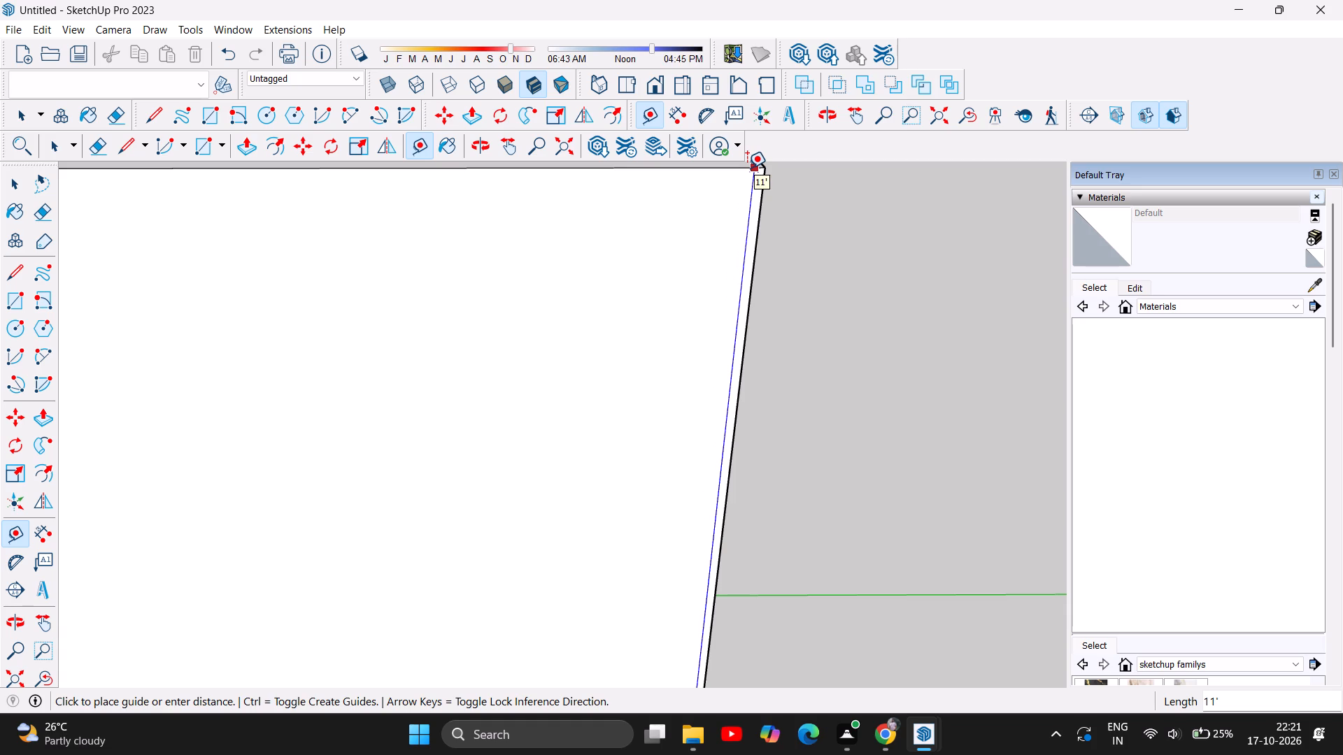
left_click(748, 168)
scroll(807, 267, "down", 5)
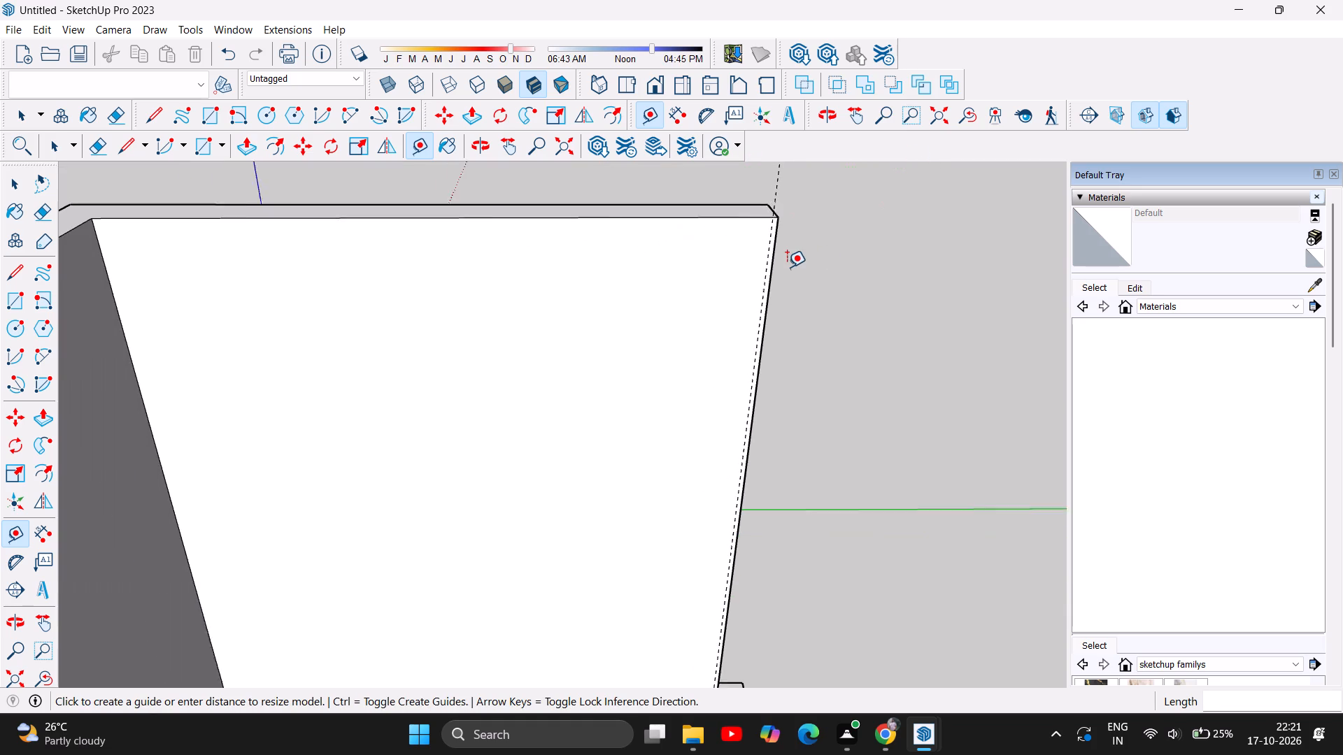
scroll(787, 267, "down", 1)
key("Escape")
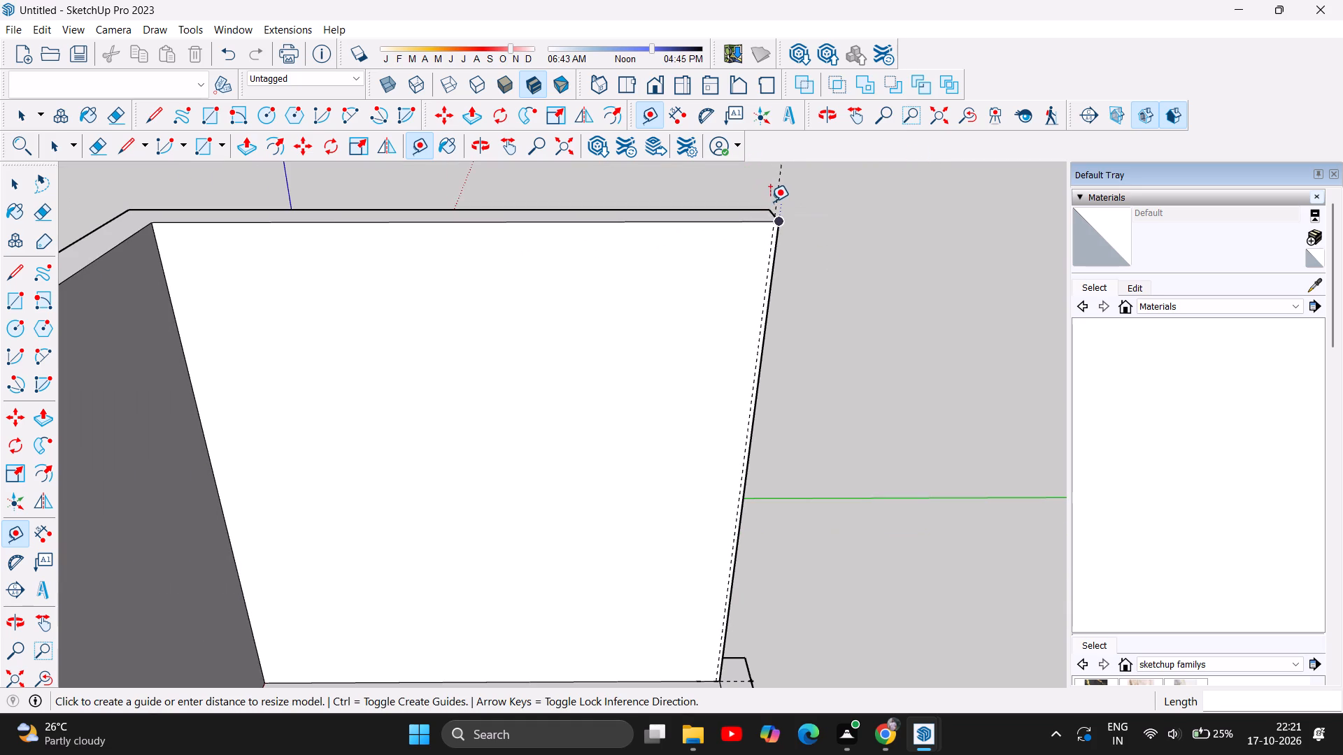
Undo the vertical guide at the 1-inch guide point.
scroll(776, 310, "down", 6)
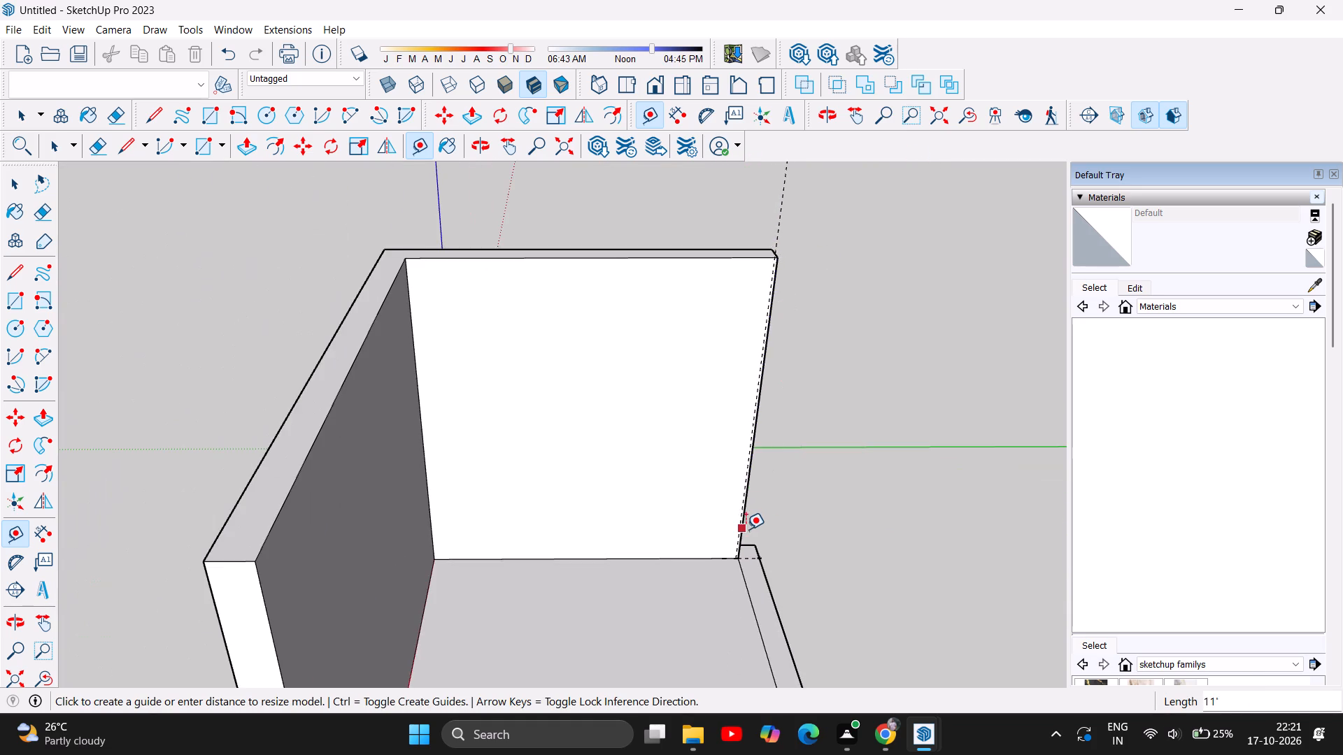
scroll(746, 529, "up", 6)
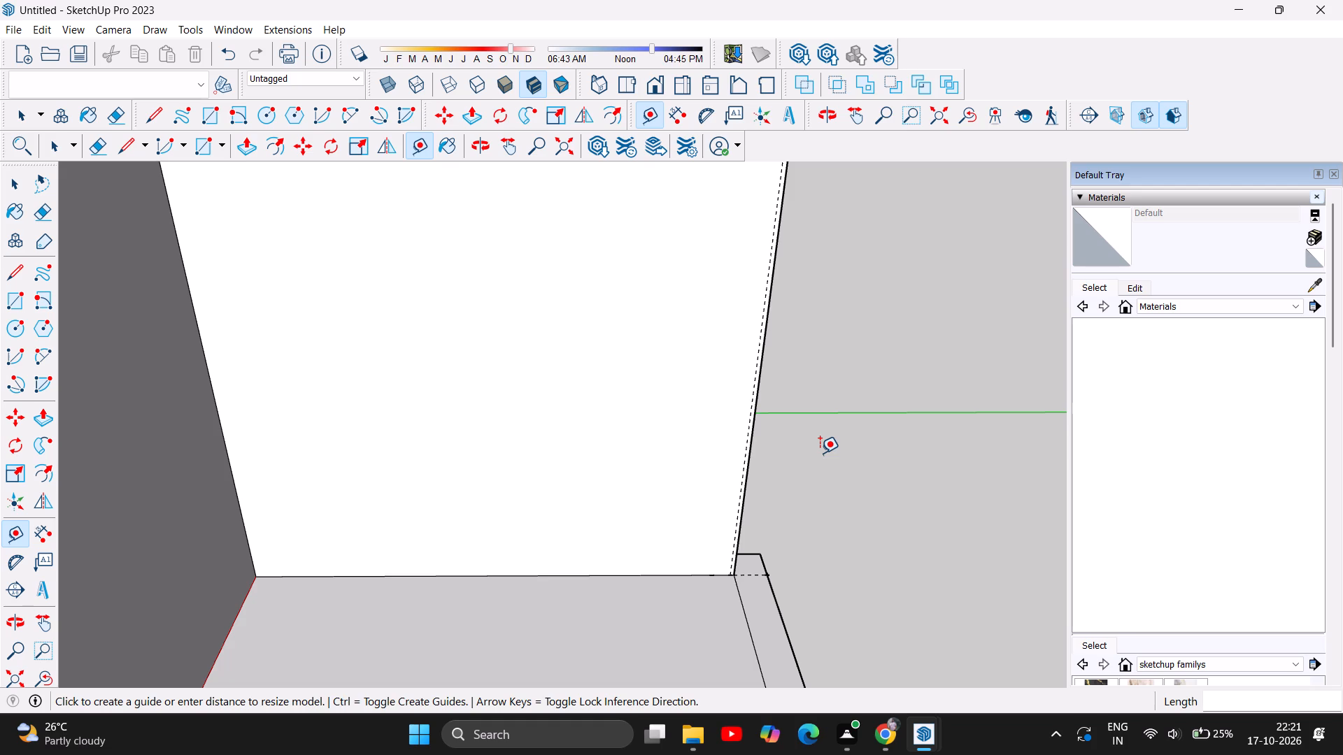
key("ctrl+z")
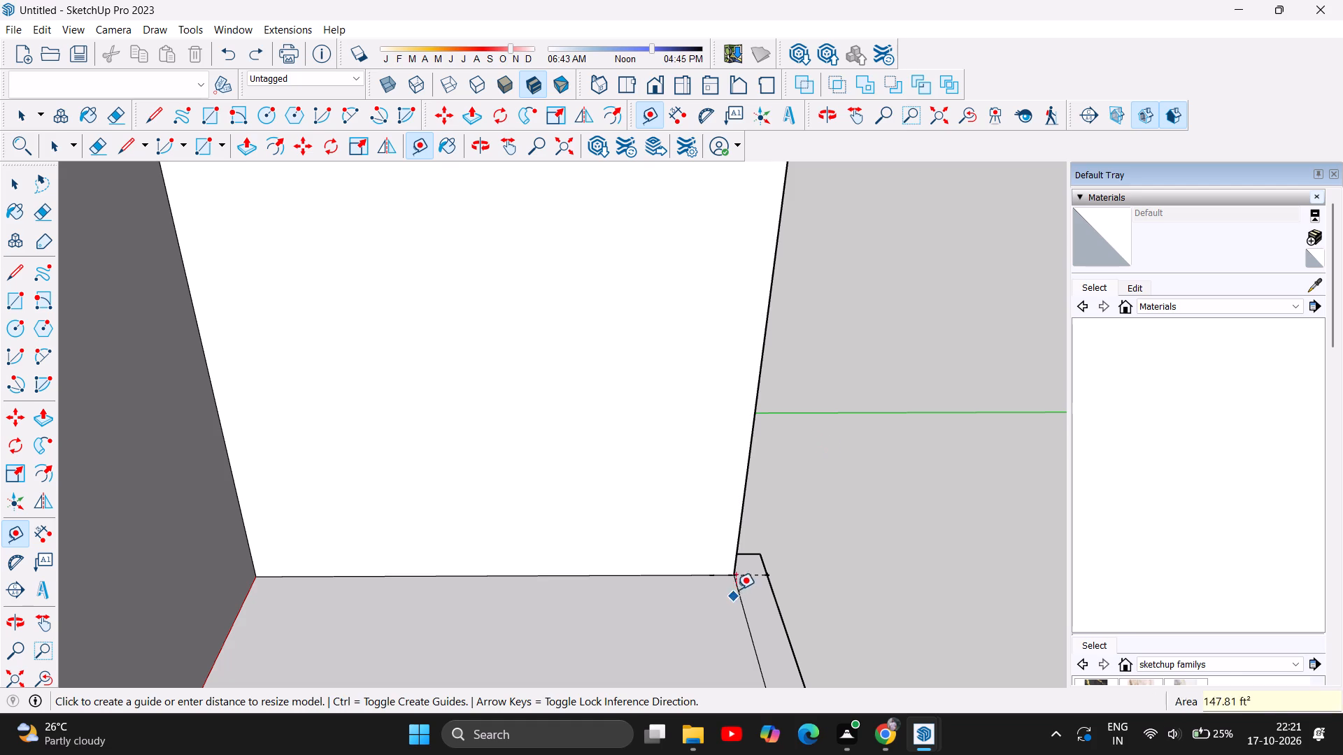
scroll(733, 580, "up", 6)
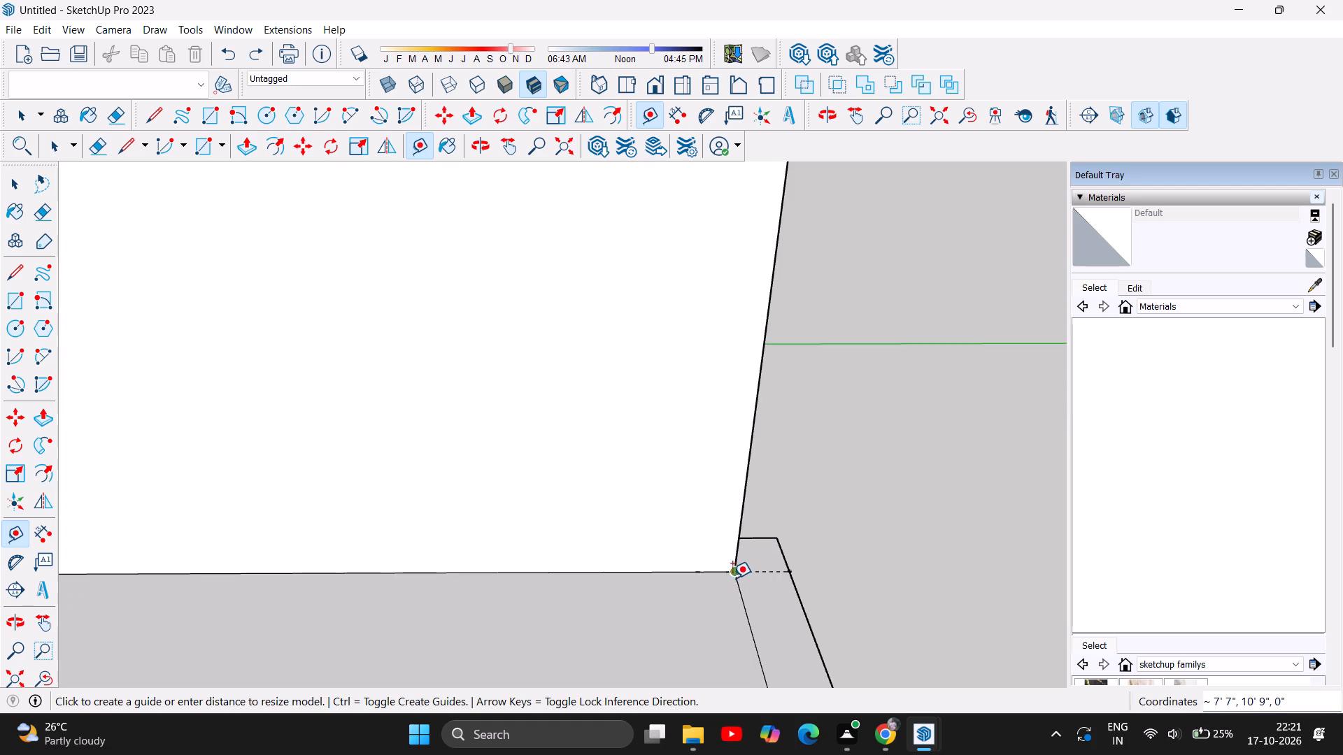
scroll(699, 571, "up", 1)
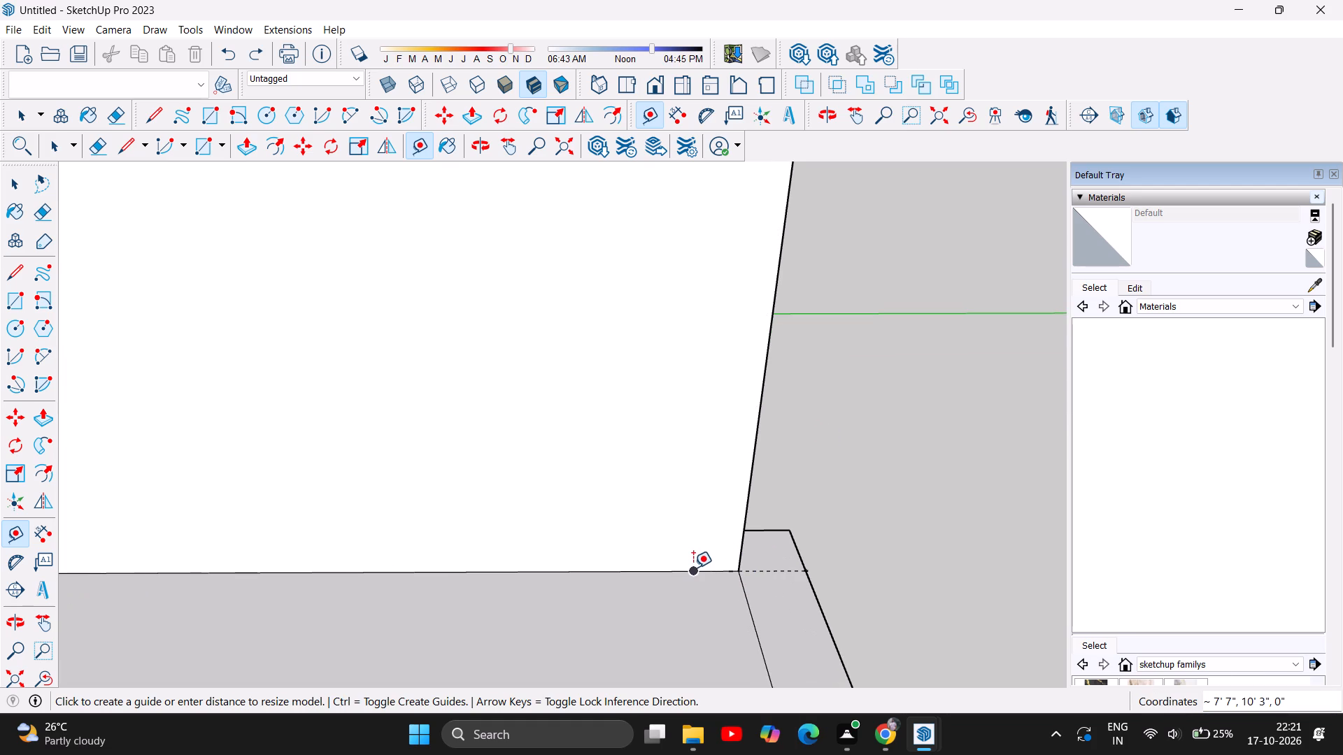
Place a vertical guide on the origin-side wall from the 6-inch guide point up 11' to the wall's top edge.
left_click(692, 568)
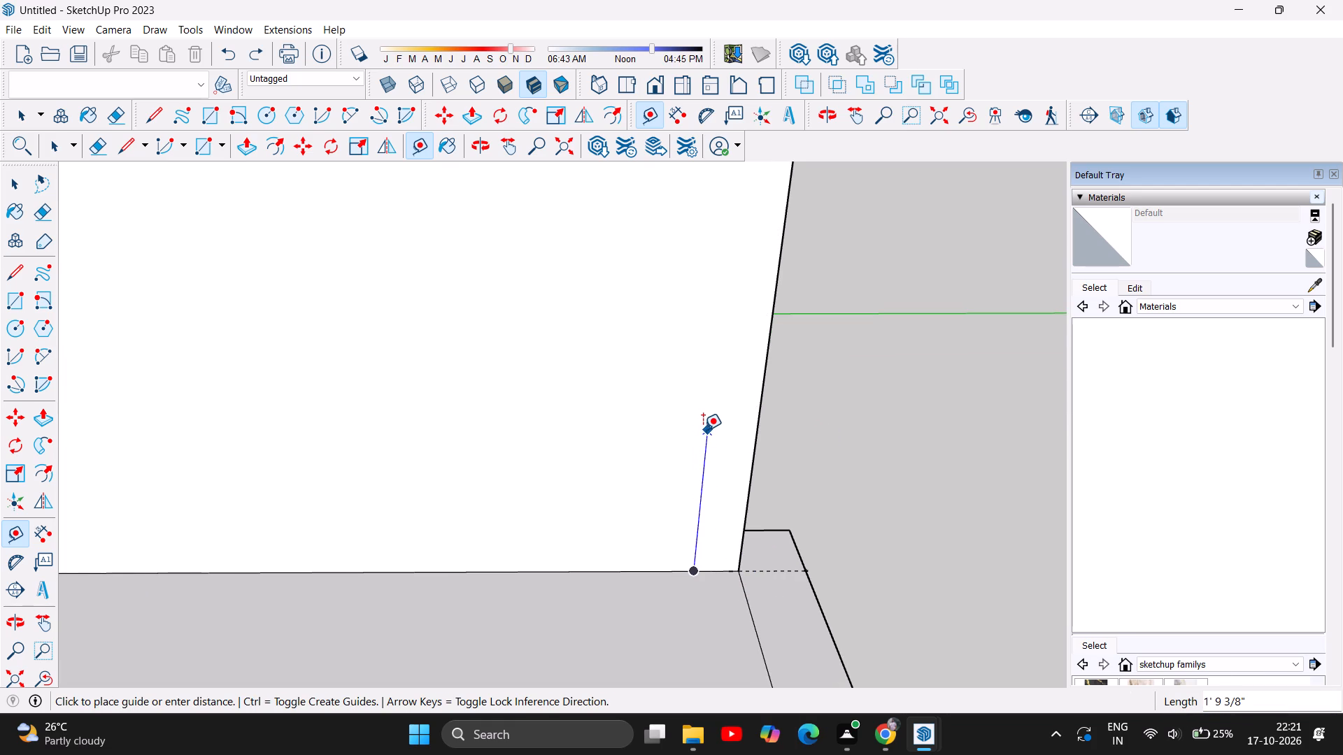
scroll(703, 430, "down", 18)
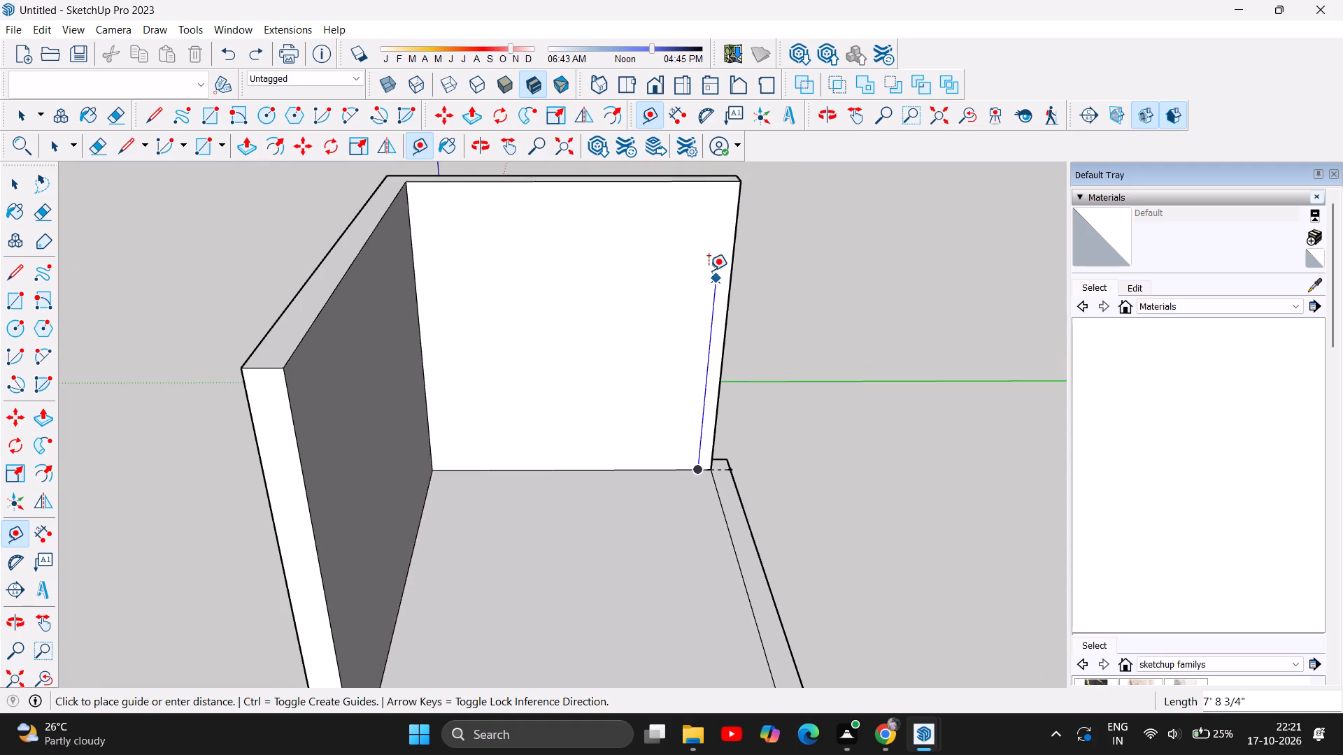
left_click(719, 187)
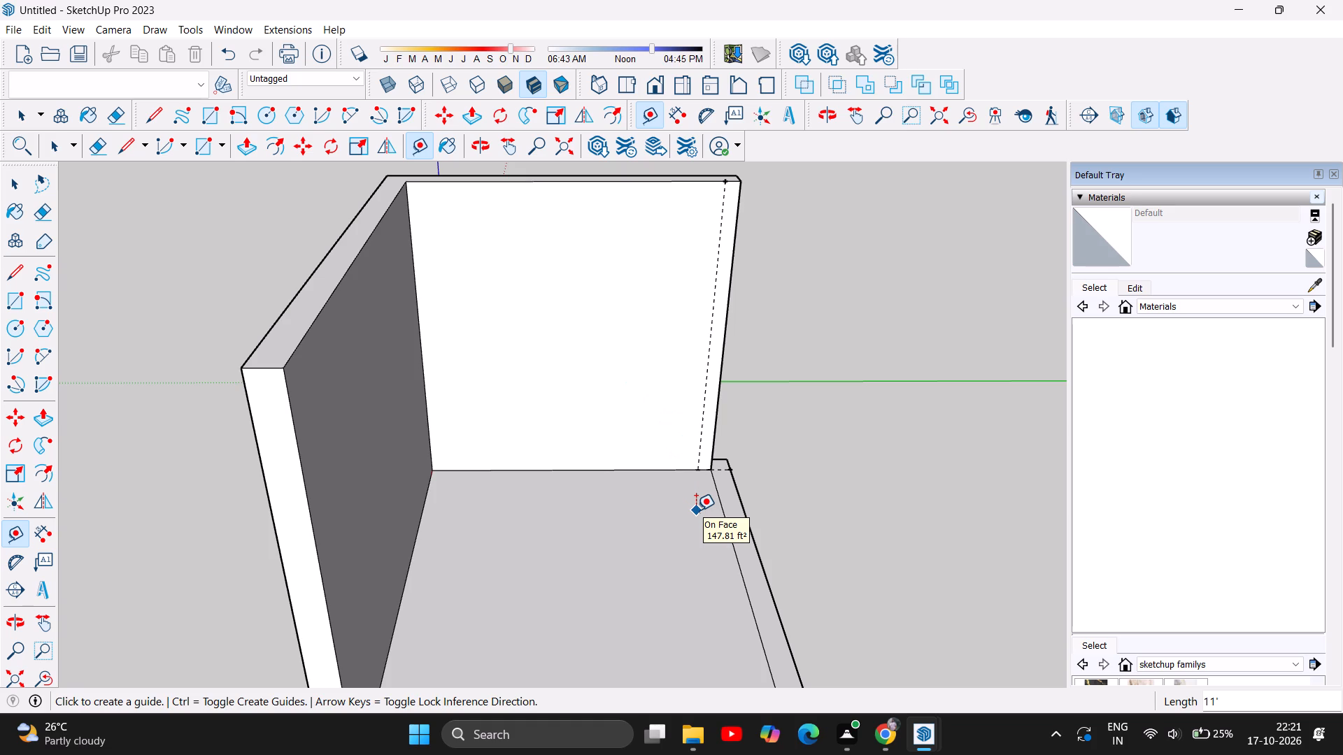
Place a guide point 3' inward from the foot of the vertical guide along the origin-side wall's base edge.
scroll(696, 510, "up", 5)
scroll(700, 447, "up", 4)
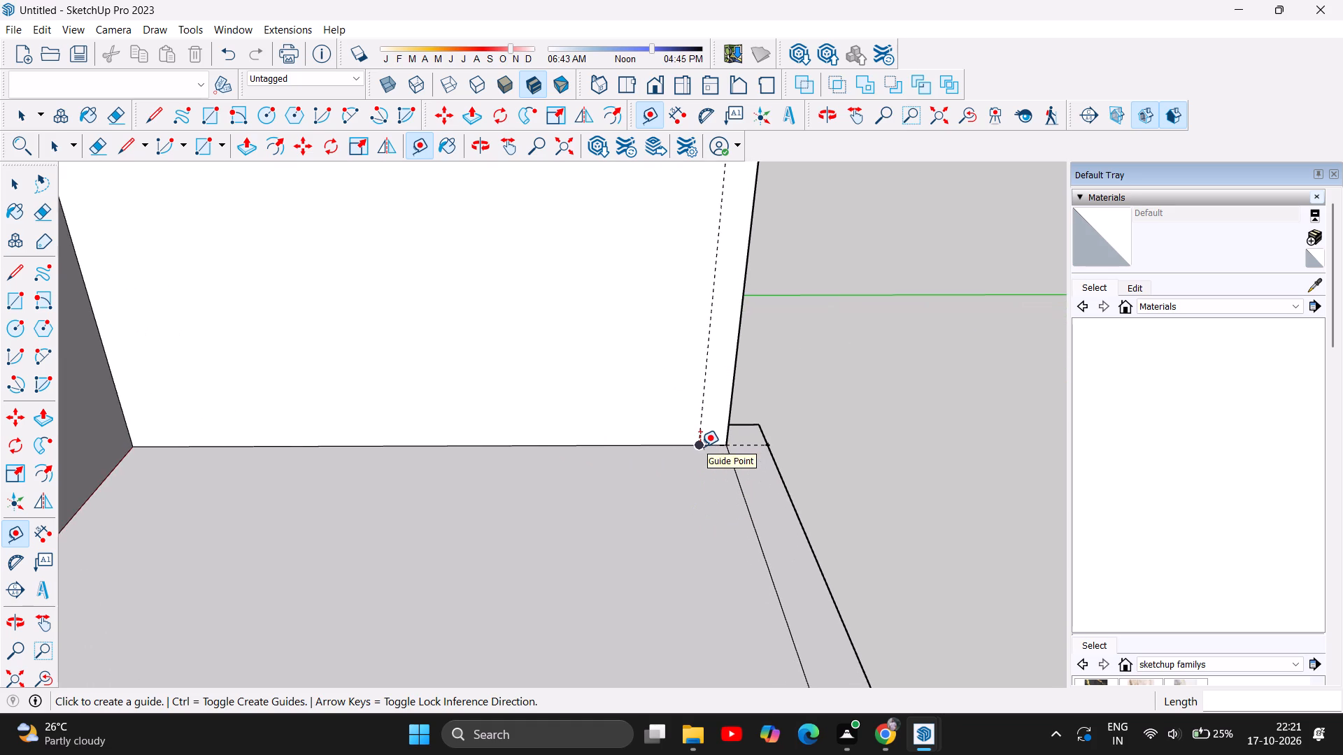
scroll(700, 447, "up", 7)
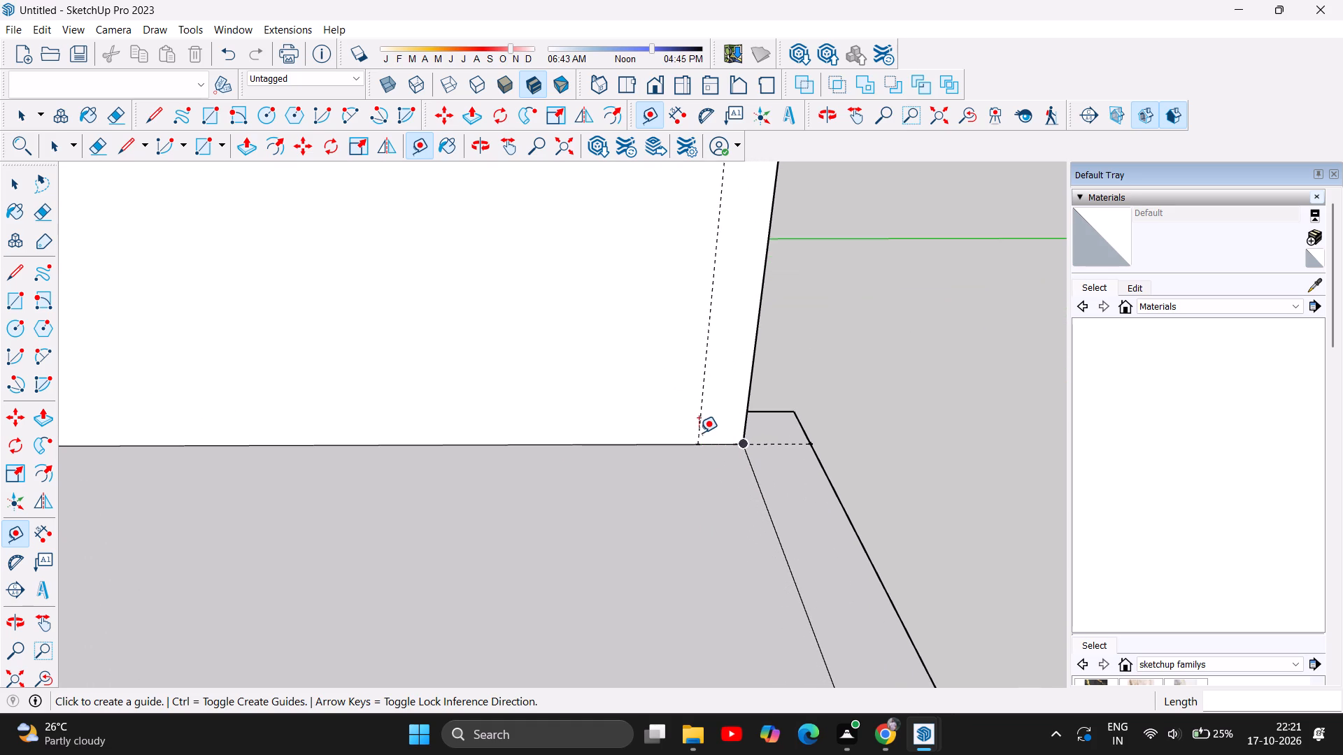
left_click(697, 444)
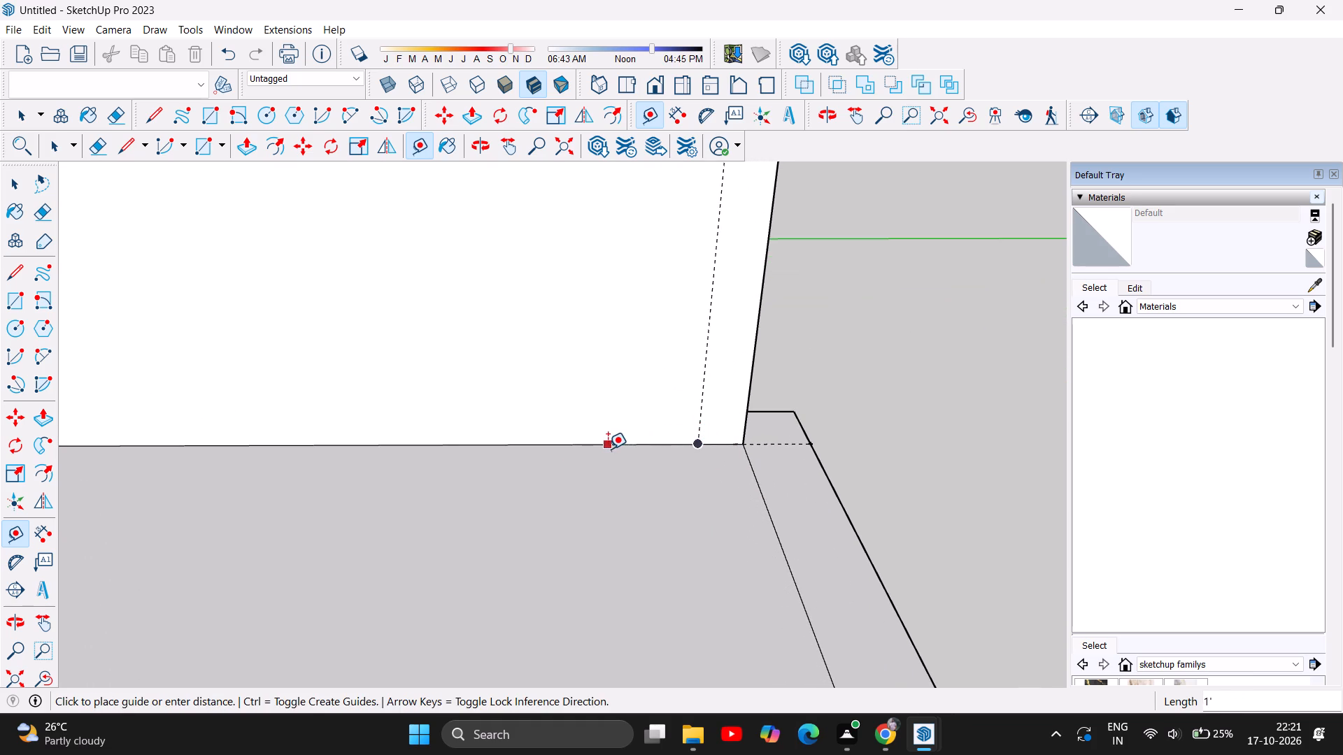
type("3'")
key("Return")
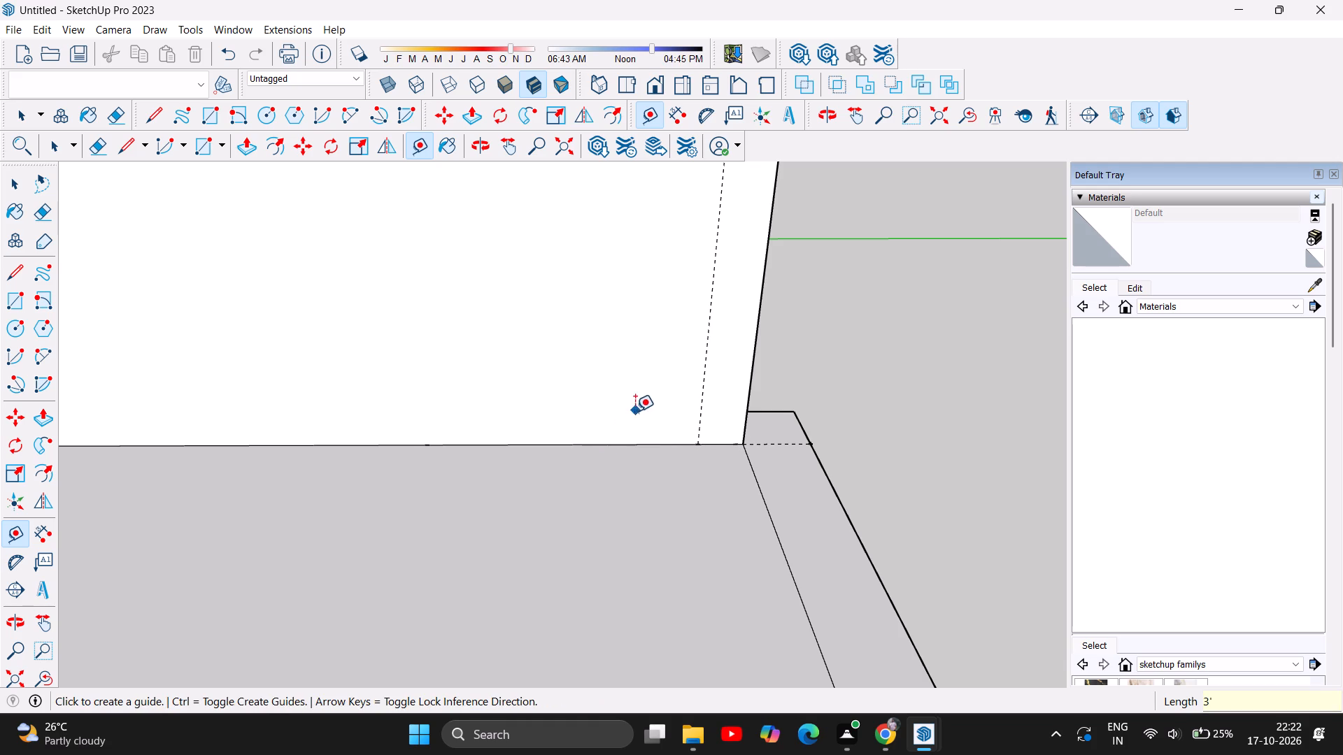
Place the guide point again 3' inward from the vertical guide's foot along the same base edge.
scroll(765, 445, "up", 6)
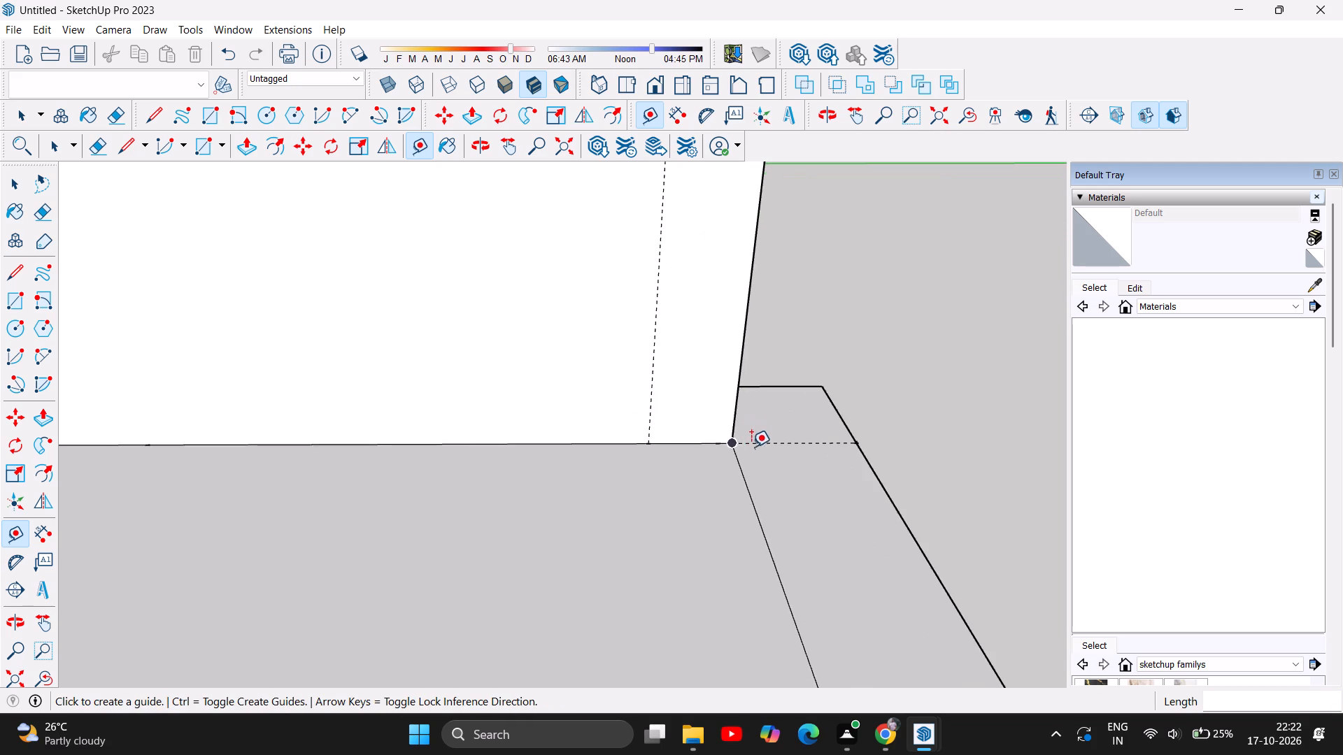
scroll(650, 464, "up", 8)
scroll(599, 413, "up", 6)
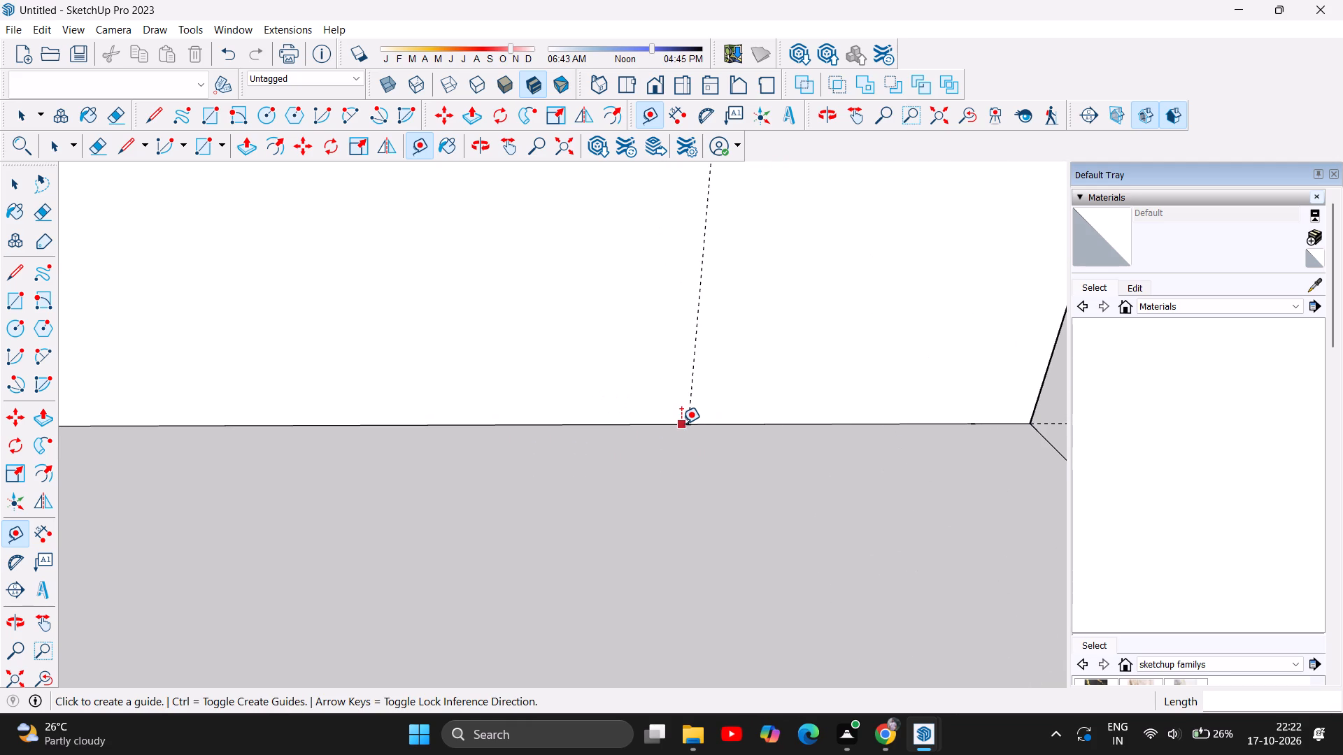
left_click(685, 421)
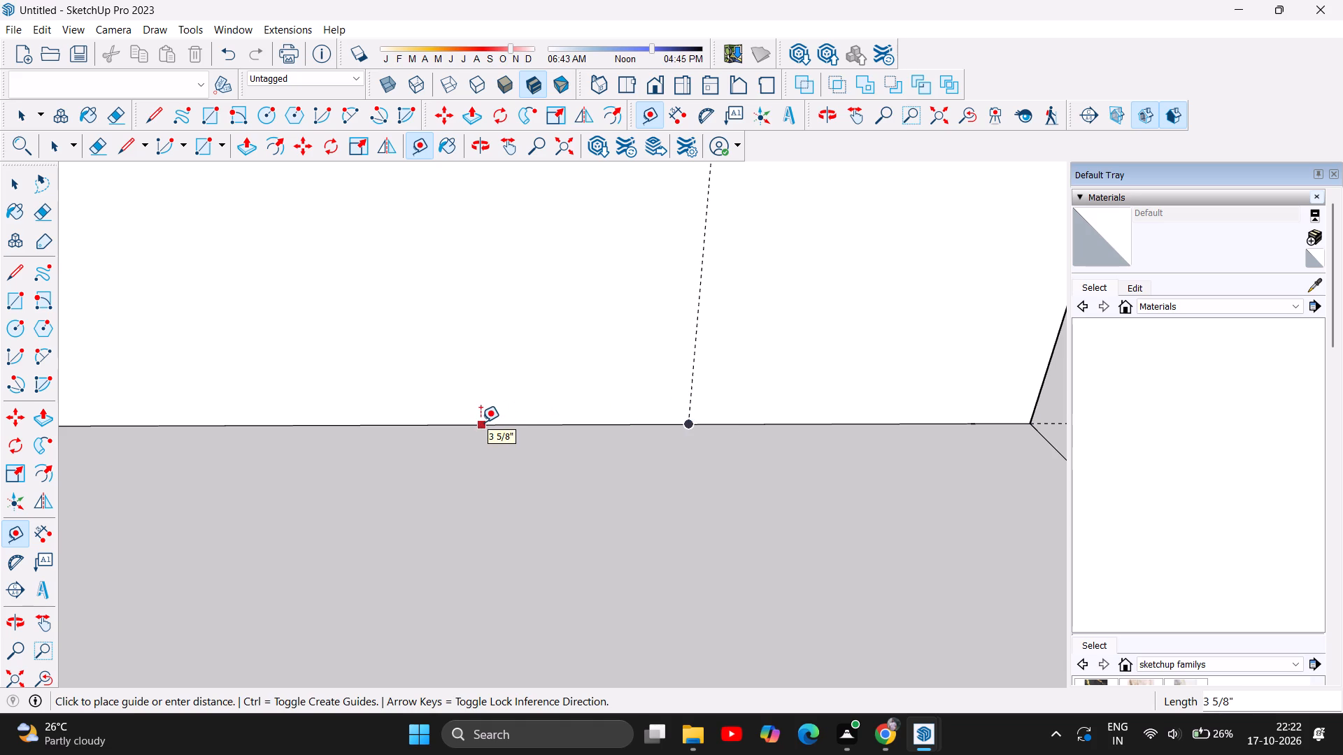
type("3'")
key("Return")
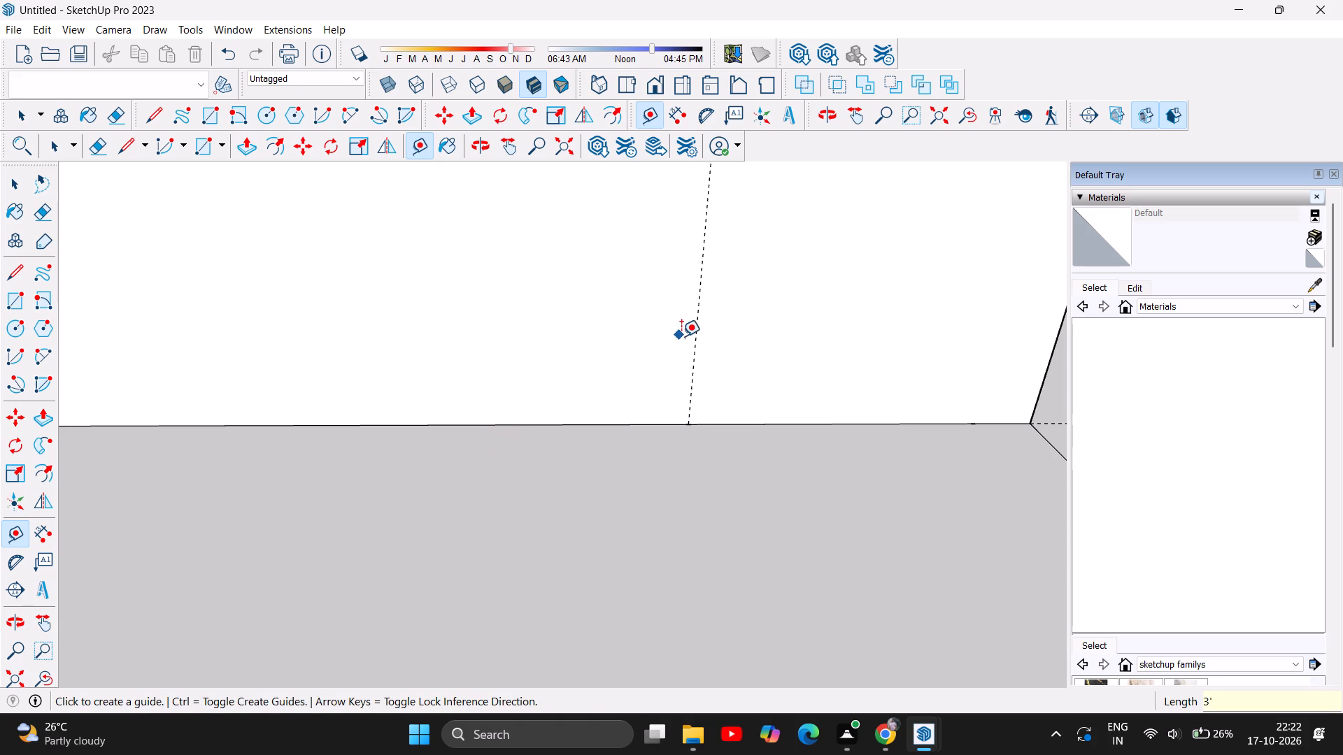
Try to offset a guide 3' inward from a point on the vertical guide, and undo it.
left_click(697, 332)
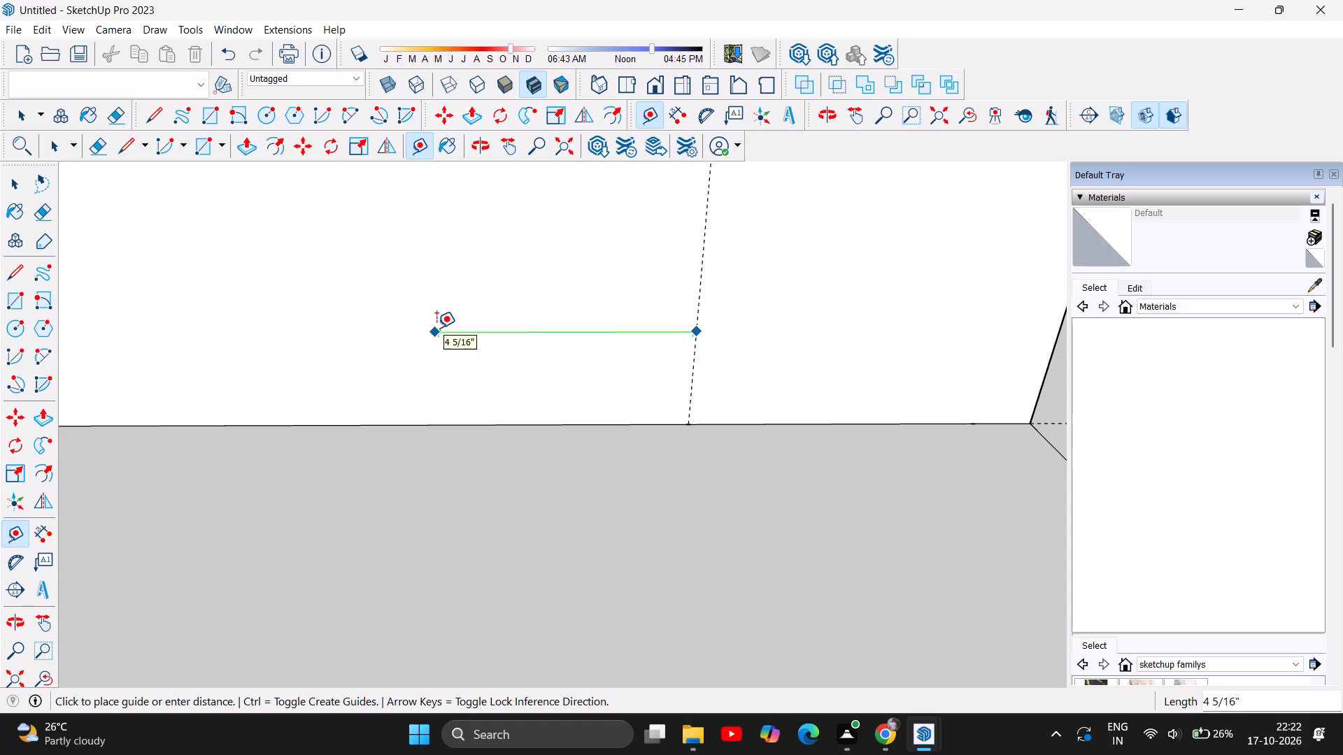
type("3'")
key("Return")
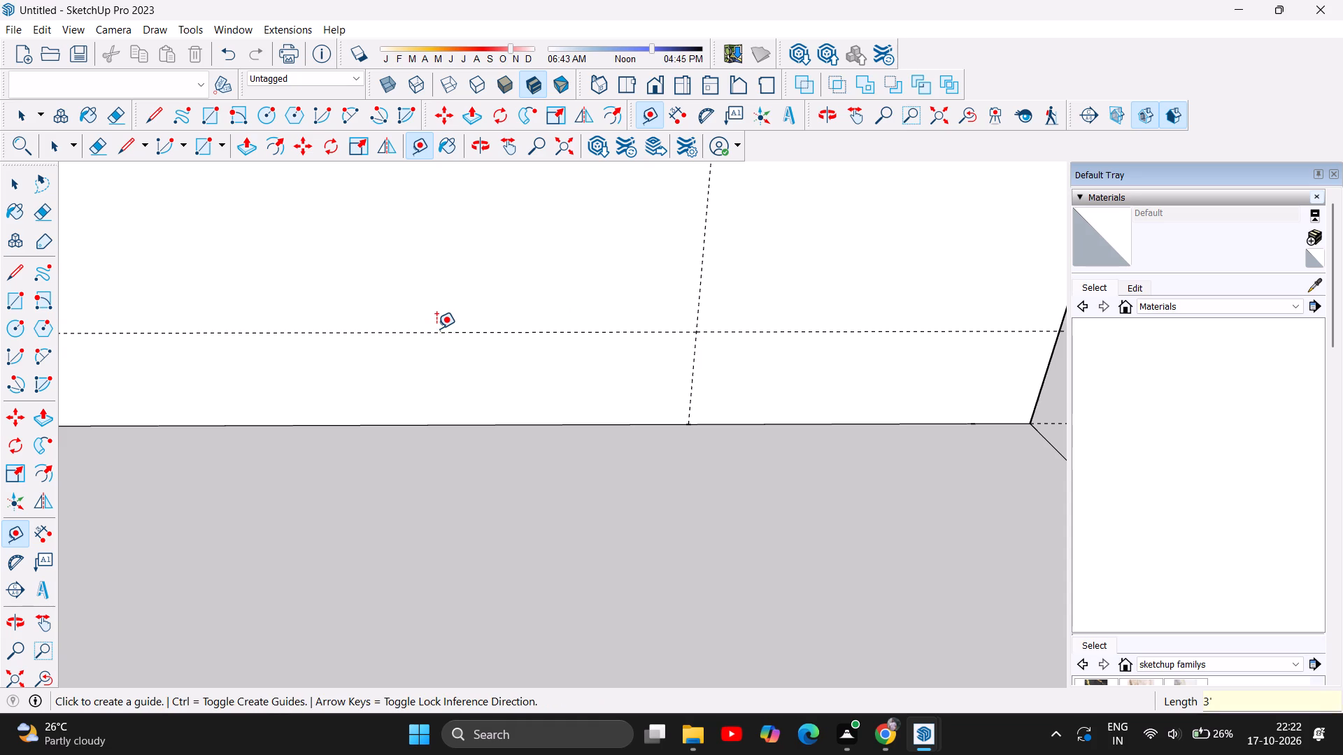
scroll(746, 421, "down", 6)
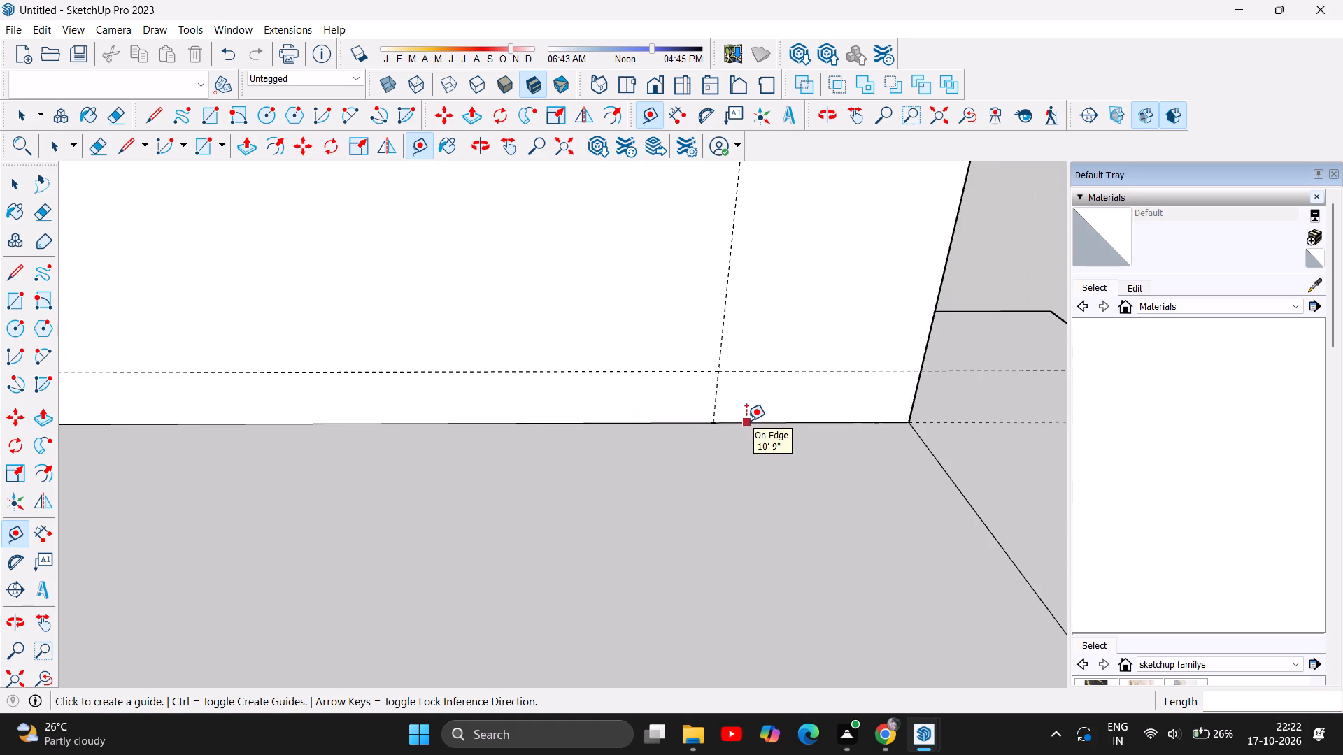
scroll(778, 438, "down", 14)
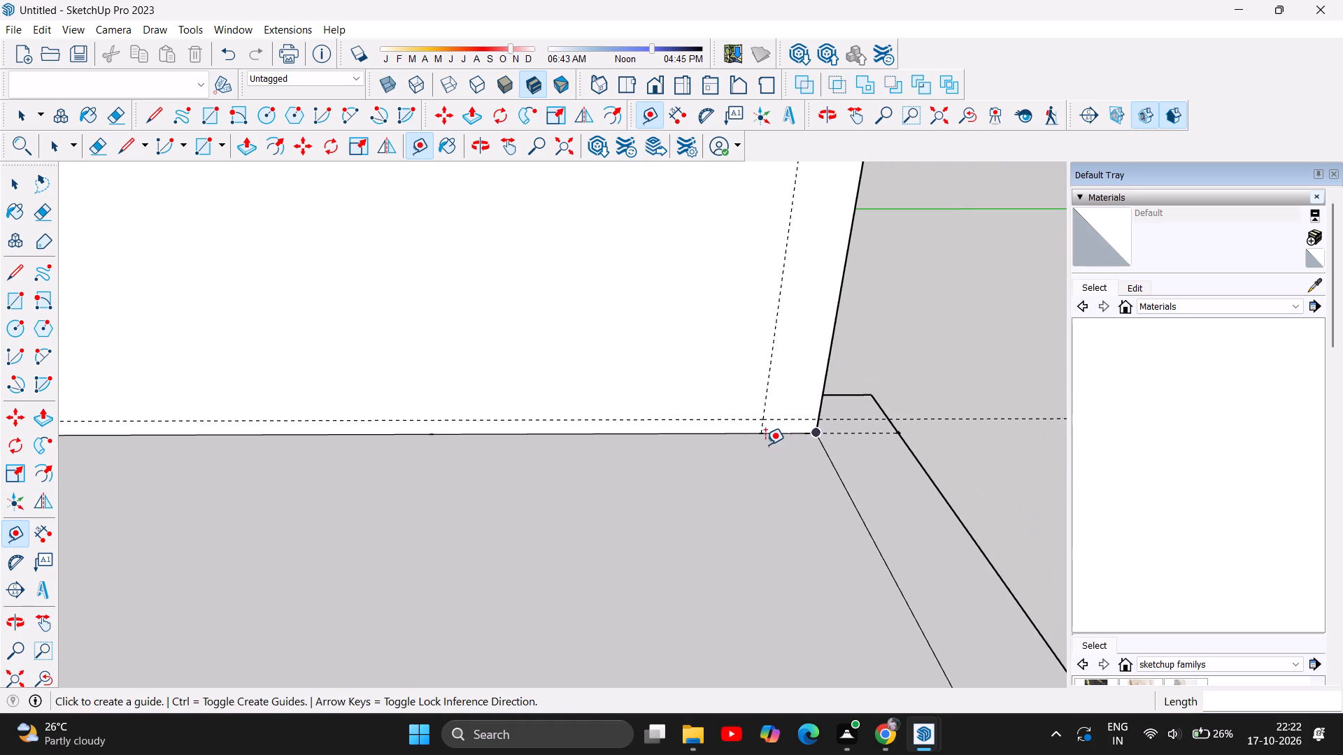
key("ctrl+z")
Place the guide point once more 3' inward from the vertical guide's foot along the wall's base edge.
scroll(761, 441, "up", 6)
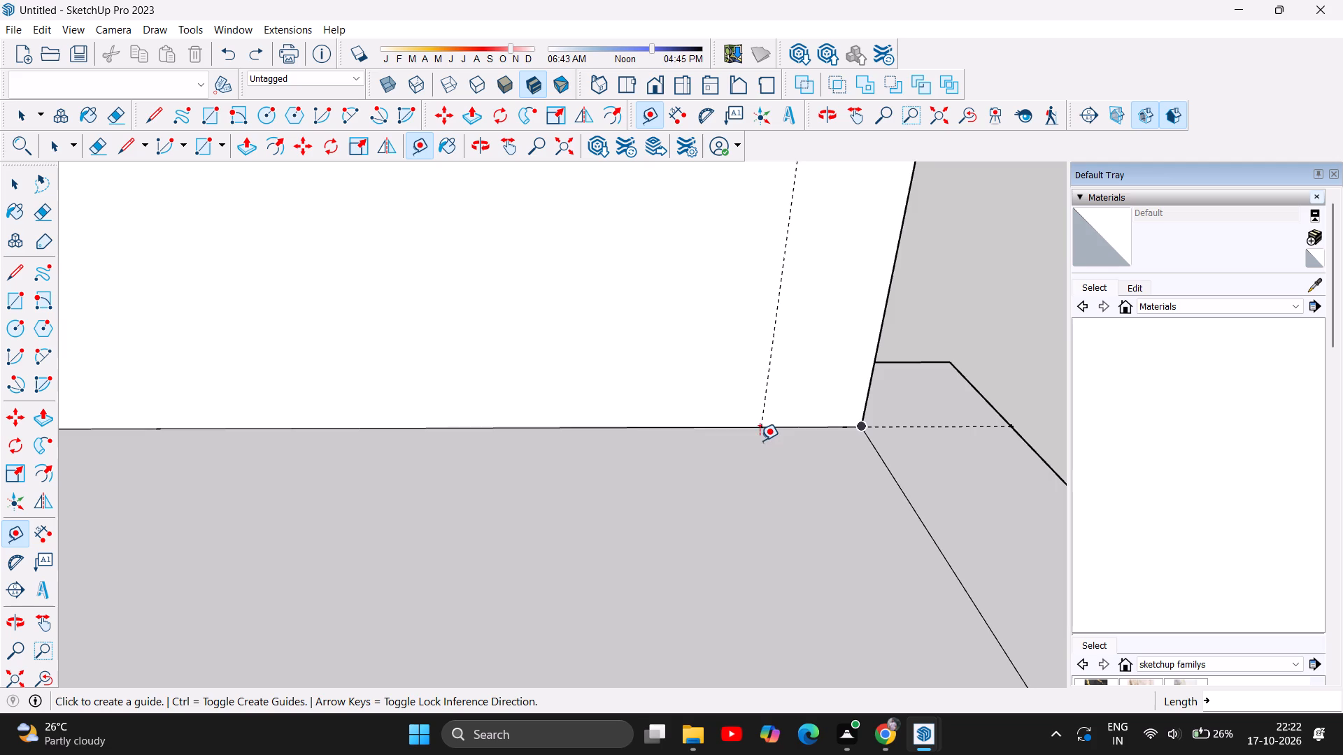
scroll(756, 435, "up", 8)
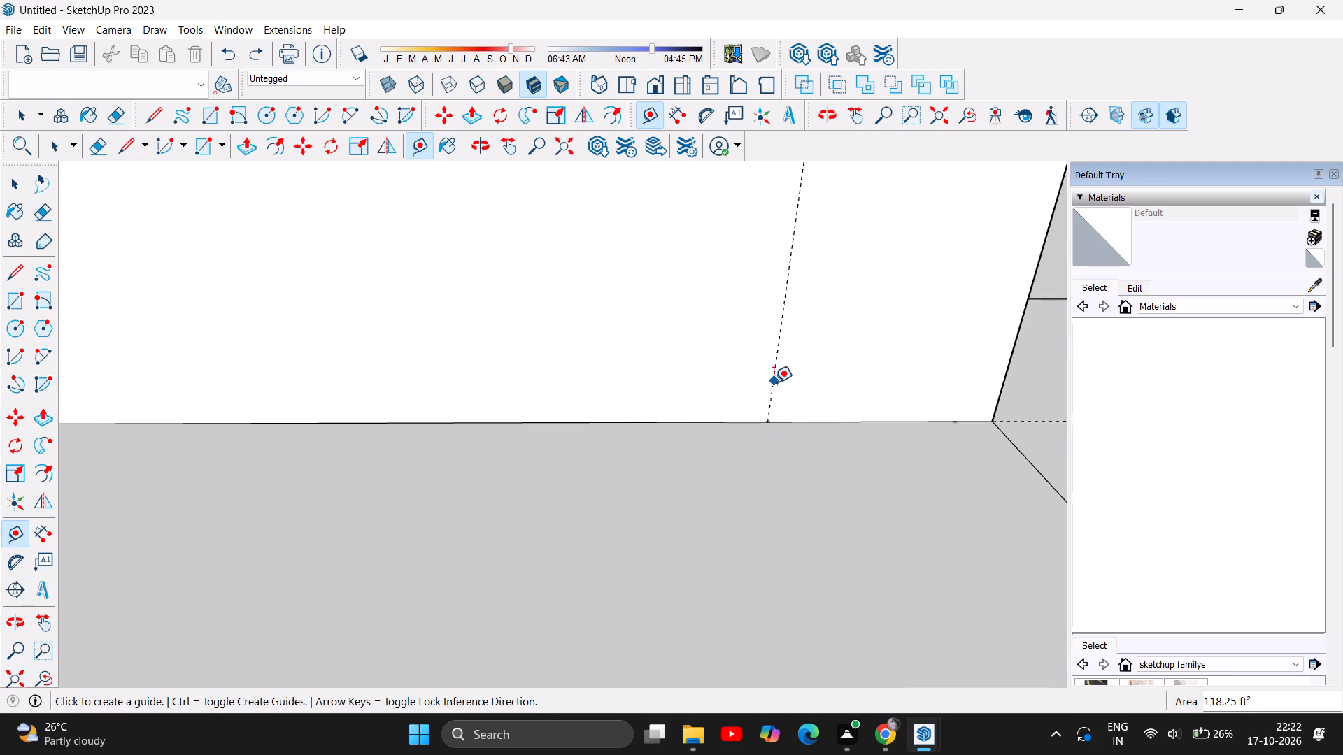
left_click(767, 420)
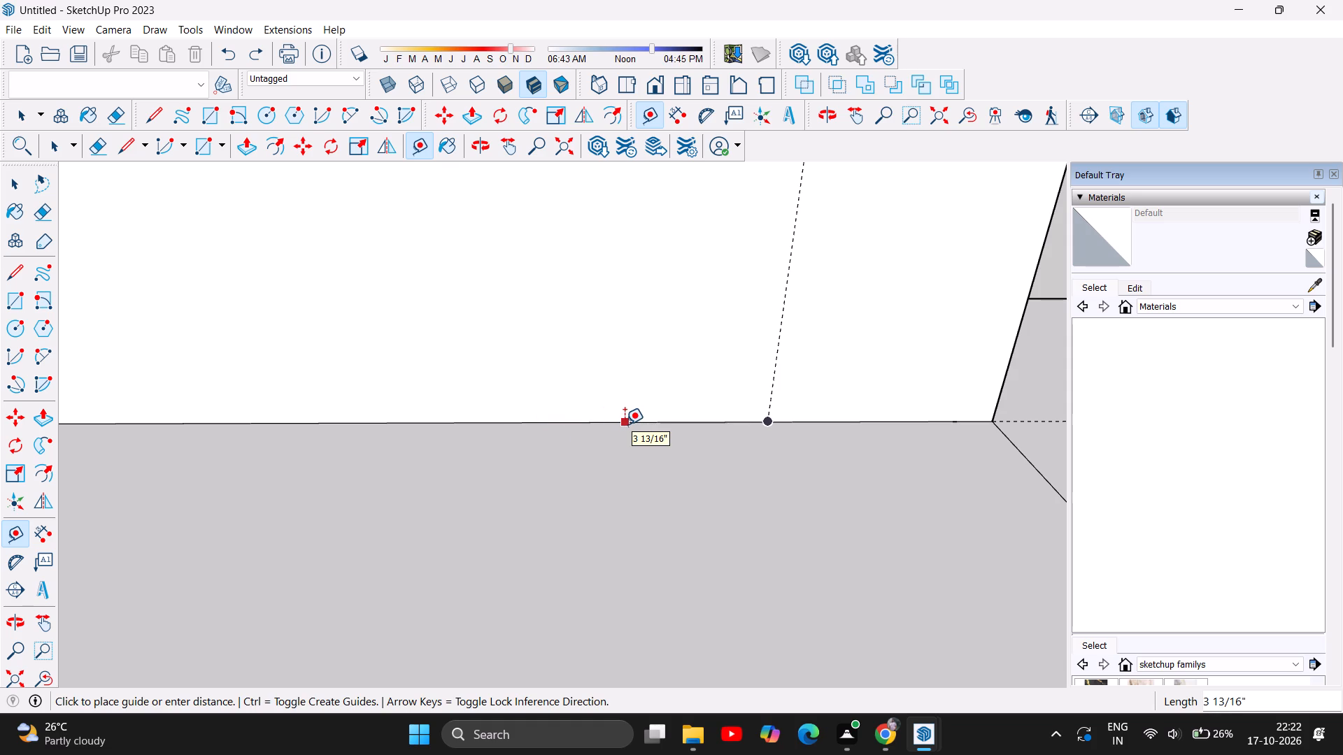
key("3")
key("apostrophe")
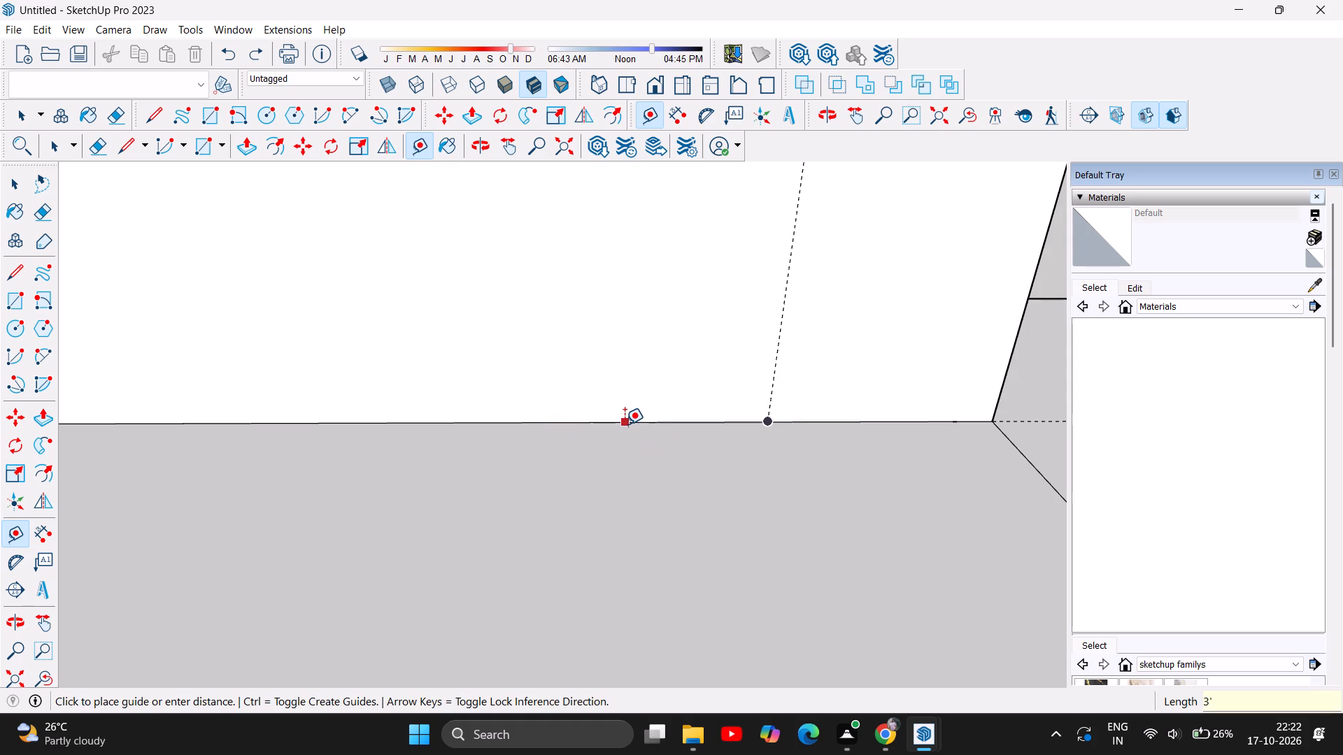
key("Return")
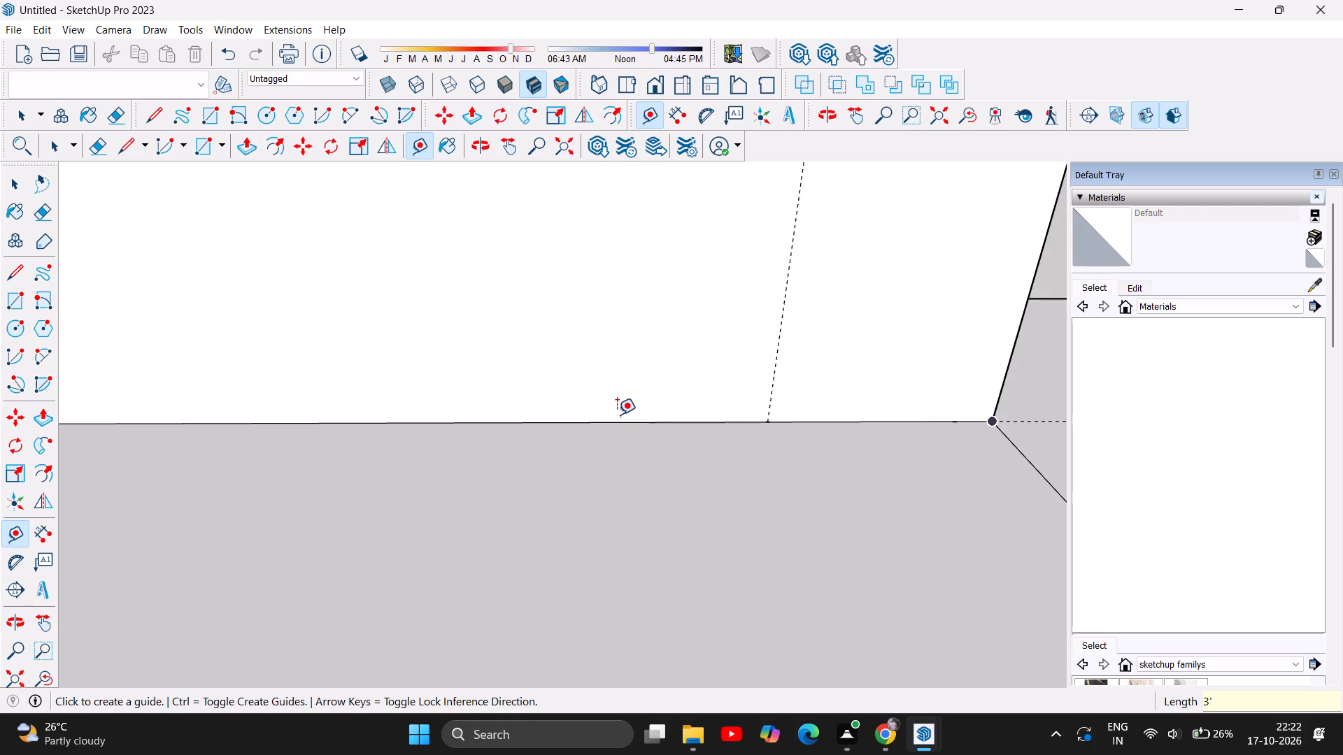
Place a second vertical guide from the 3' guide point up 11' to the origin-side wall's top edge.
scroll(613, 402, "up", 8)
scroll(678, 489, "up", 7)
scroll(681, 369, "up", 6)
scroll(594, 420, "up", 4)
scroll(599, 443, "down", 9)
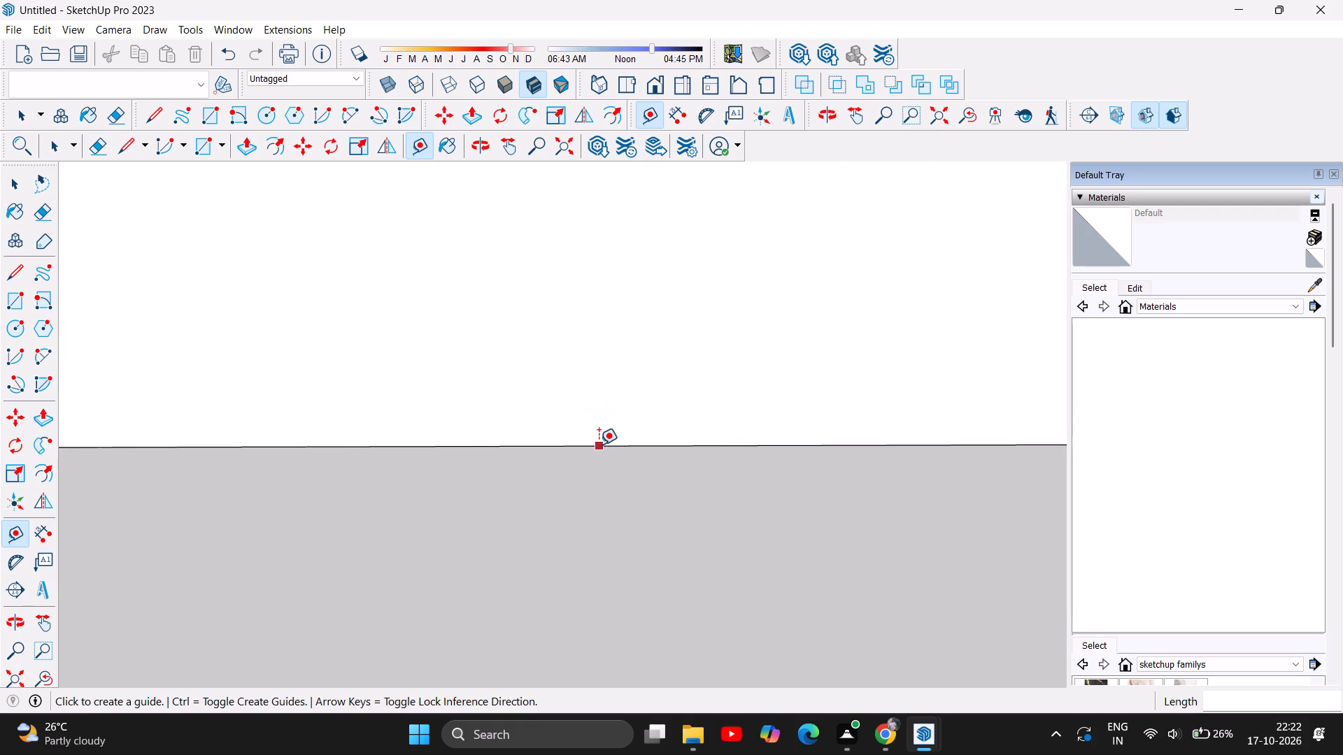
scroll(602, 445, "down", 17)
scroll(605, 443, "down", 17)
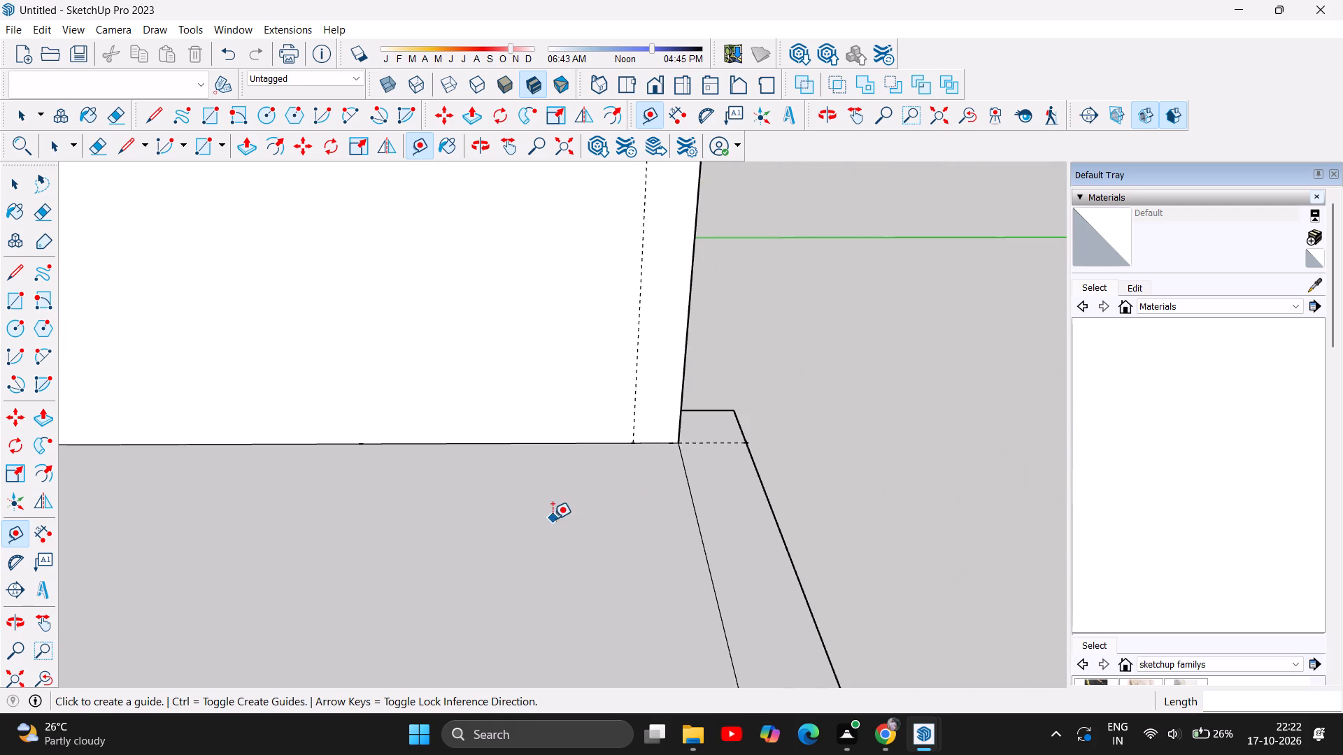
scroll(692, 533, "down", 14)
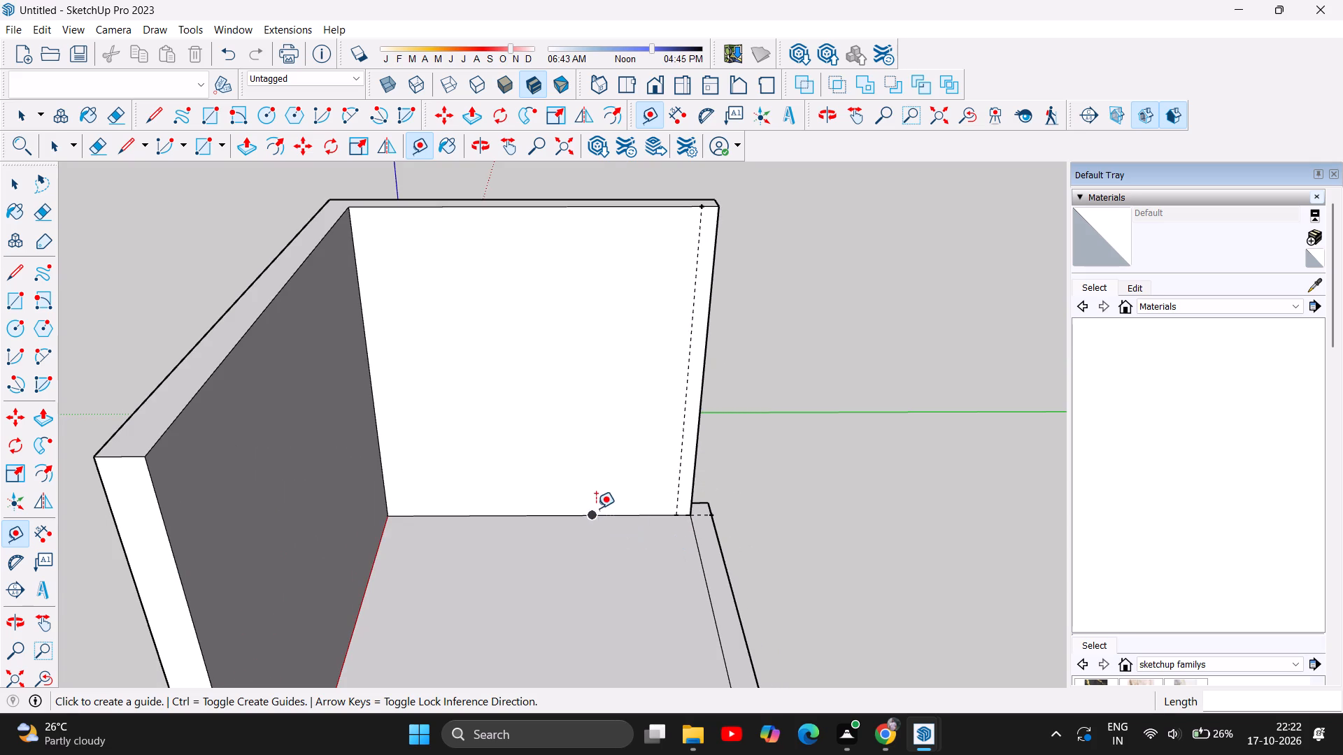
left_click(589, 515)
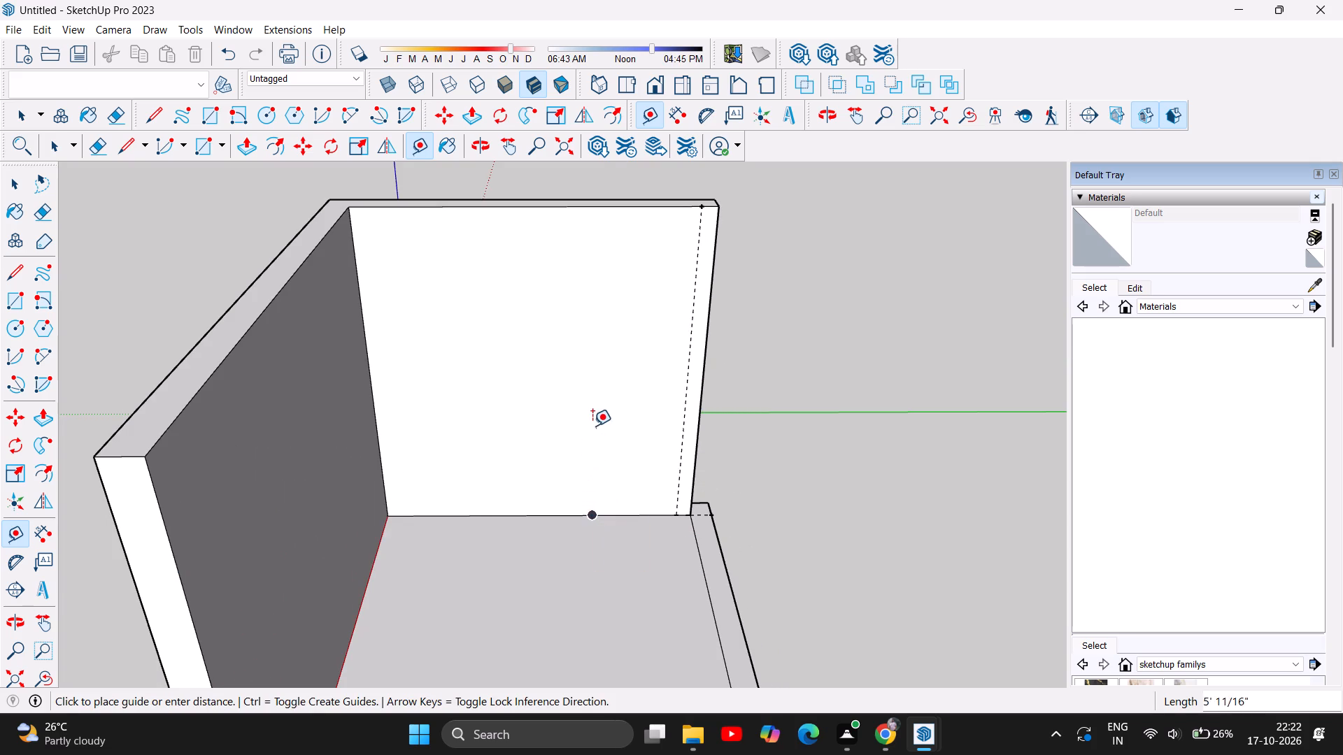
left_click(590, 208)
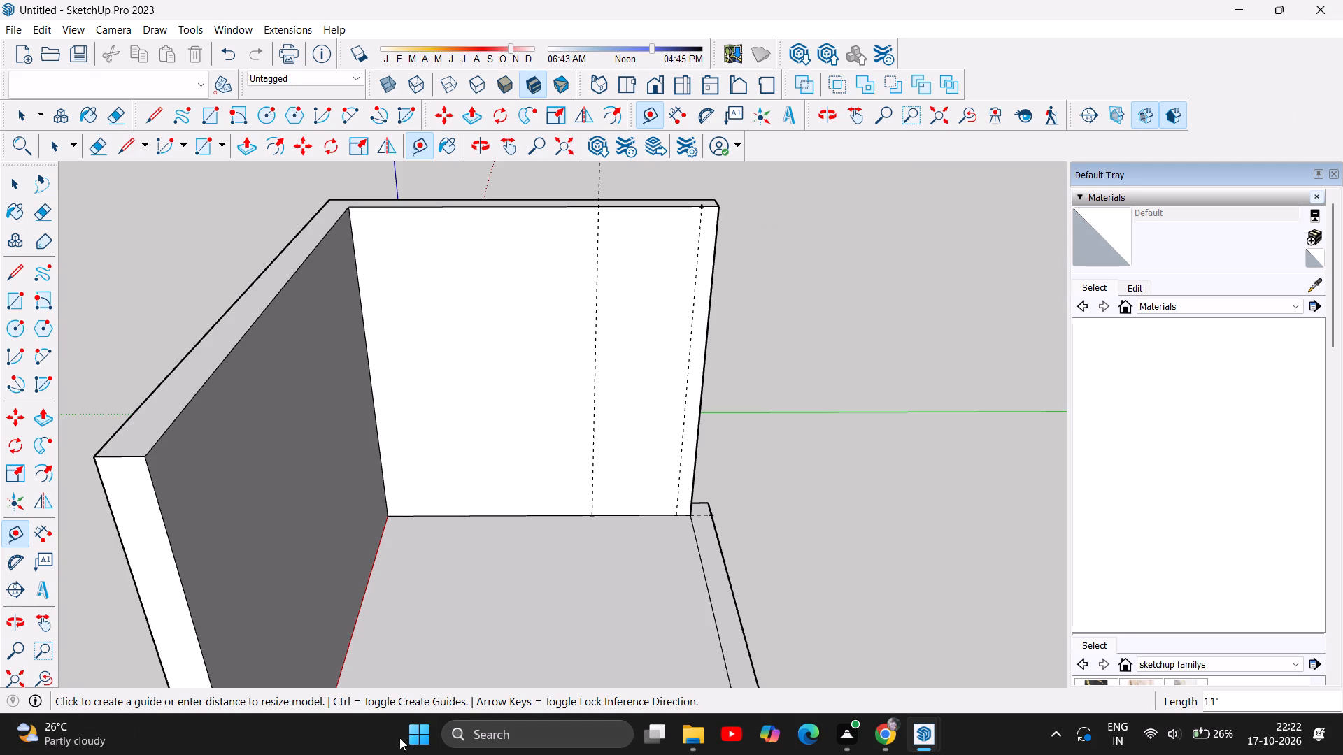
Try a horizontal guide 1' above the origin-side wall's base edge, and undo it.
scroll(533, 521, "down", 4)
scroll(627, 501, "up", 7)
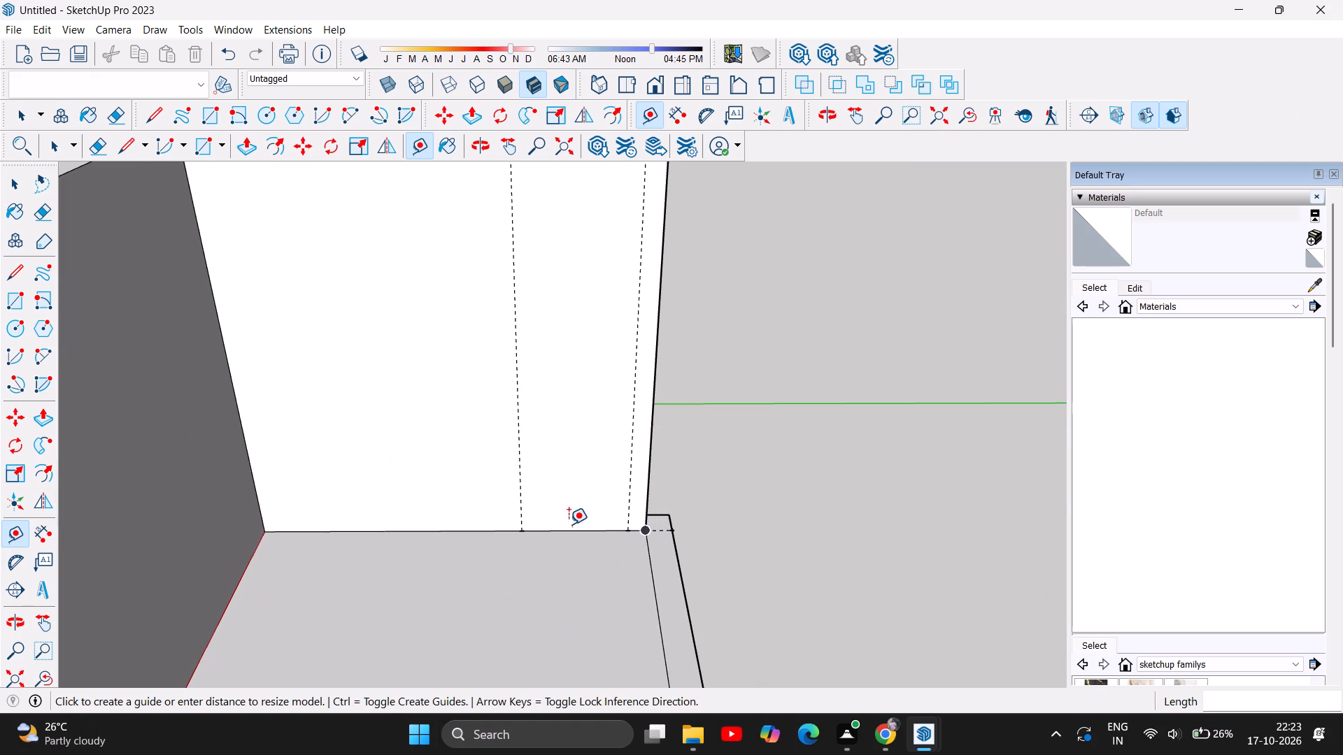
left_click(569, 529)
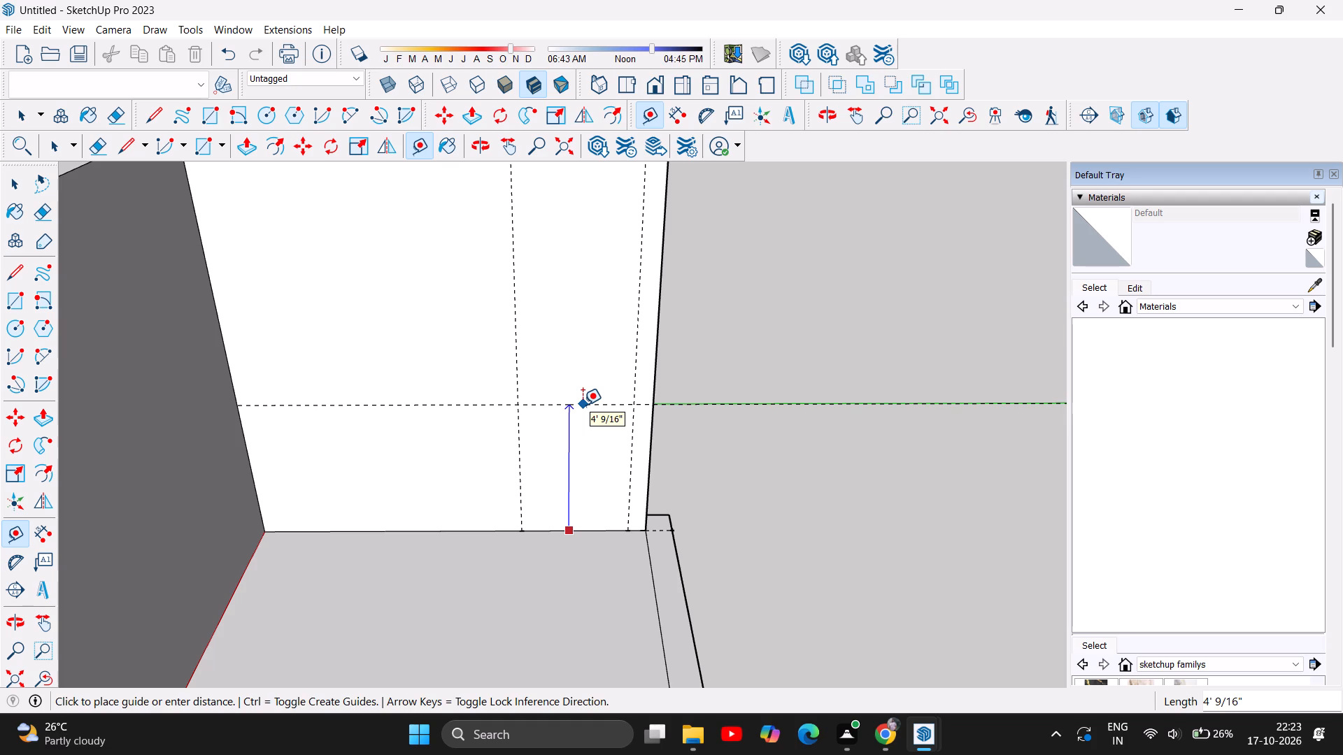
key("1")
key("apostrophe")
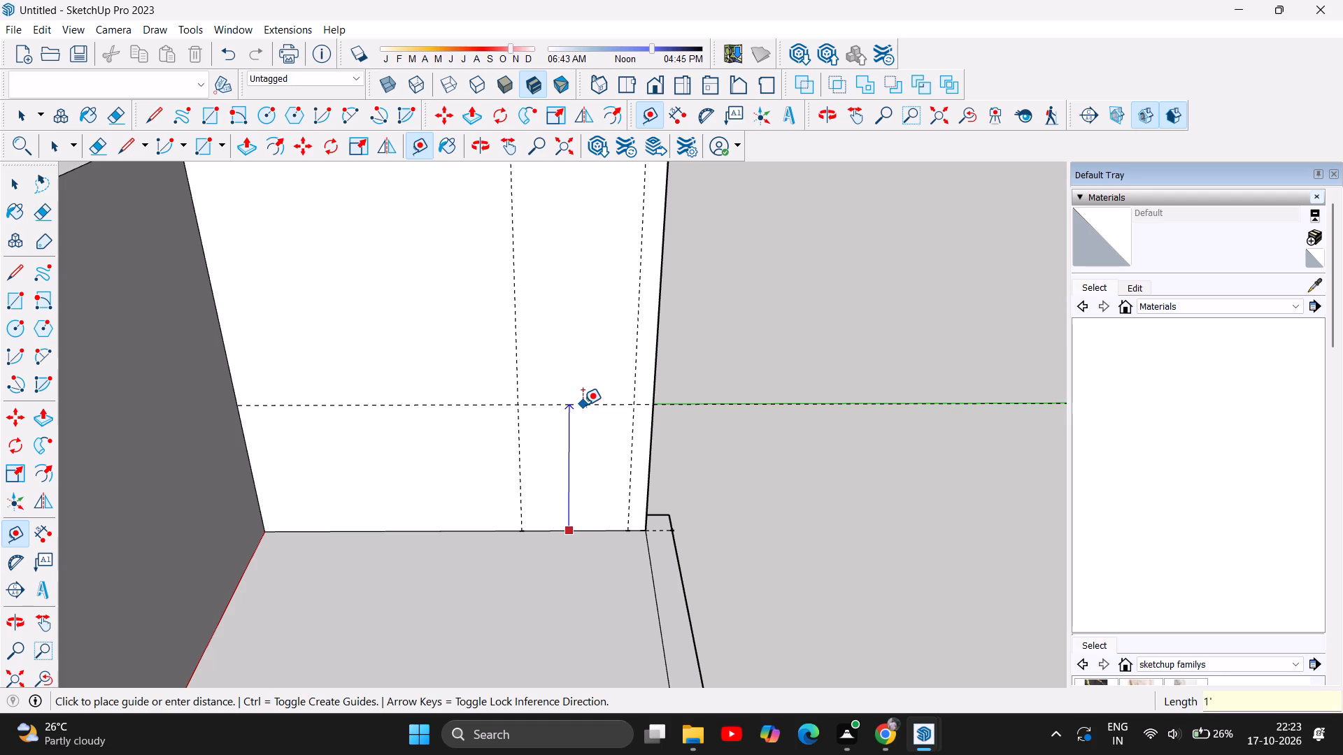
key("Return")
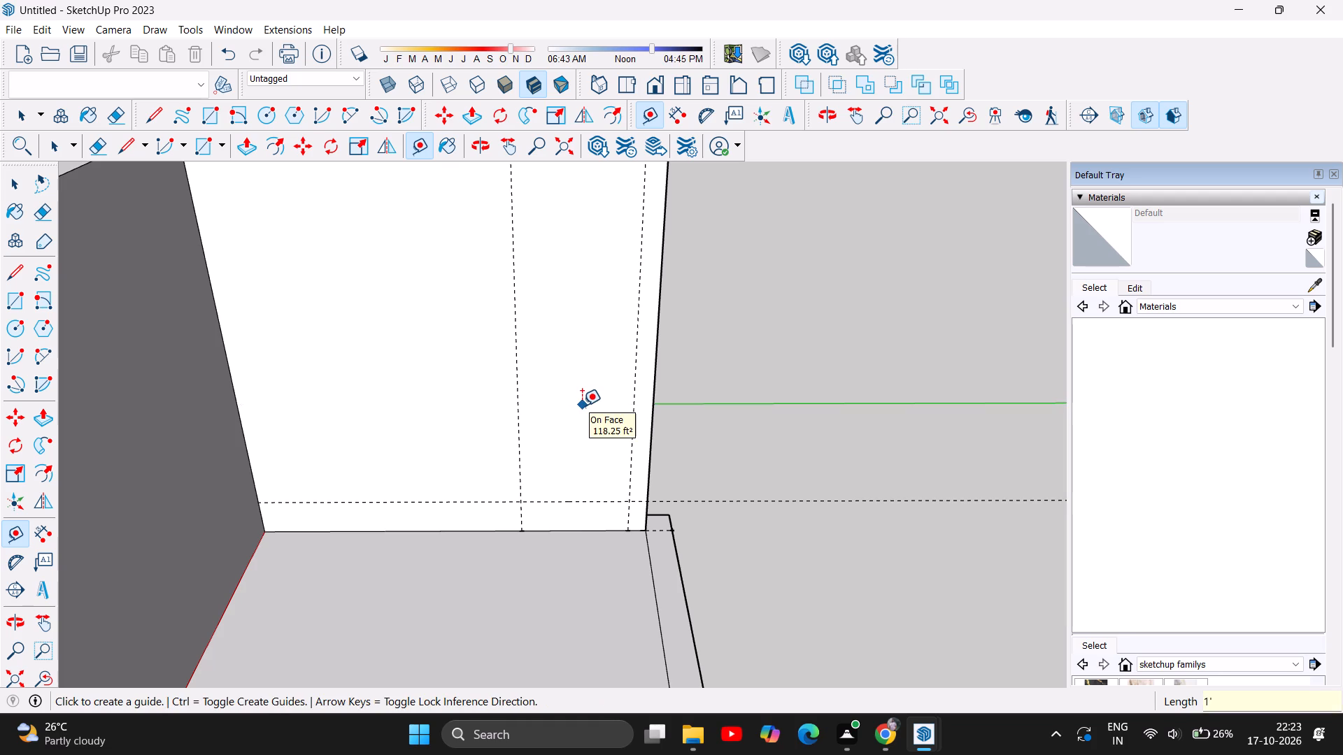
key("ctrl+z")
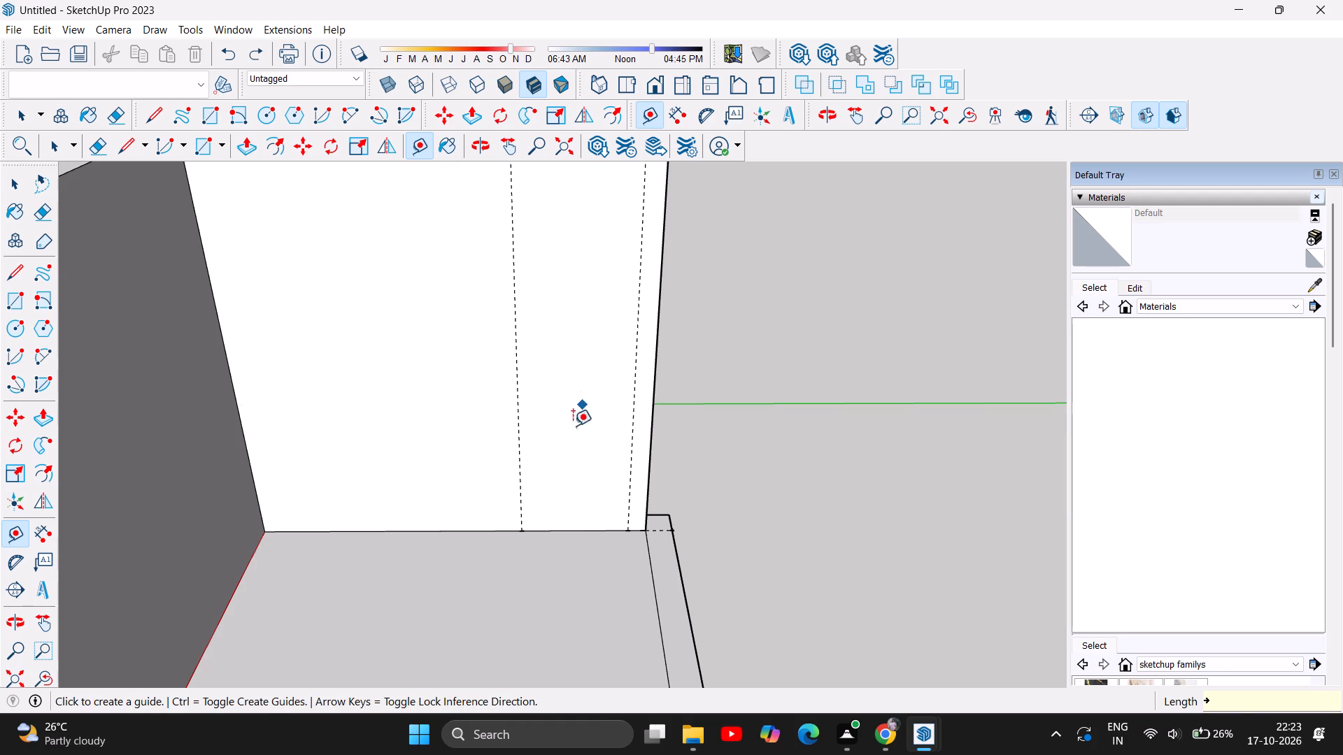
Place a horizontal guide 6 inches above the origin-side wall's base edge.
left_click(567, 531)
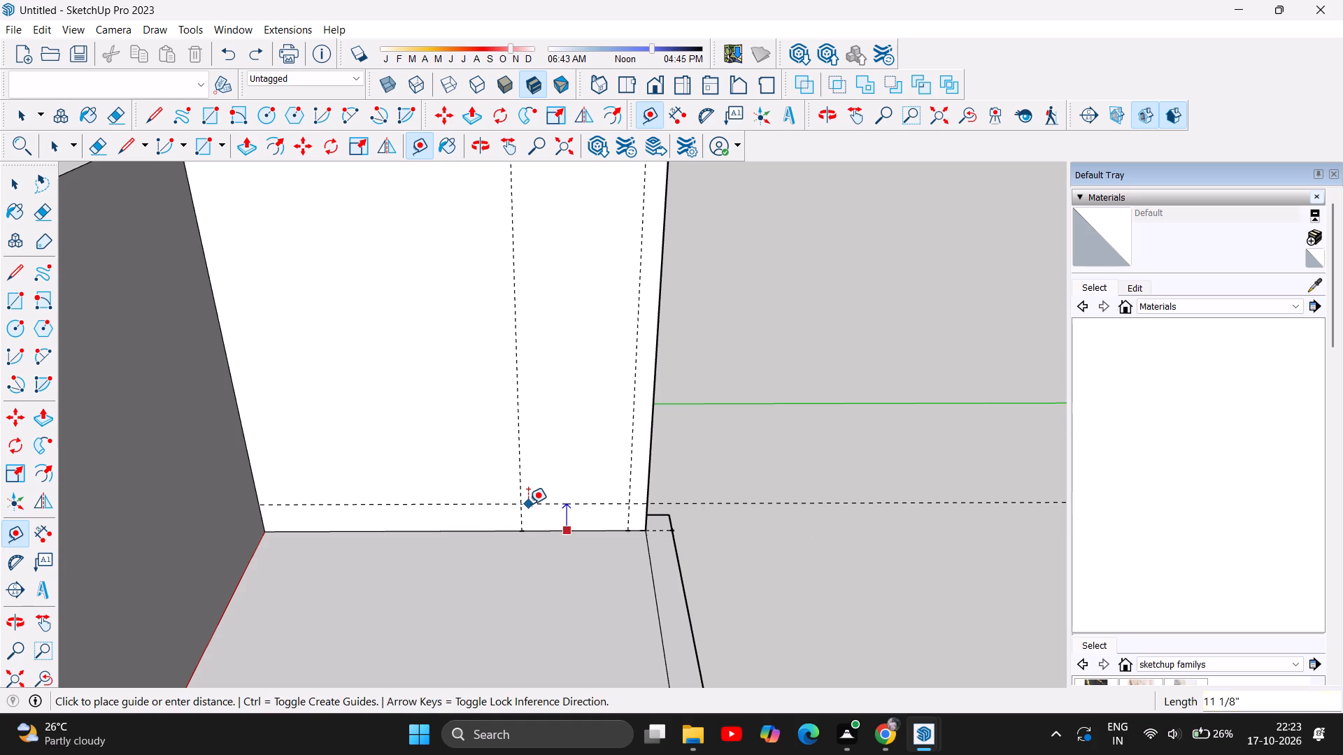
key("6")
key("Return")
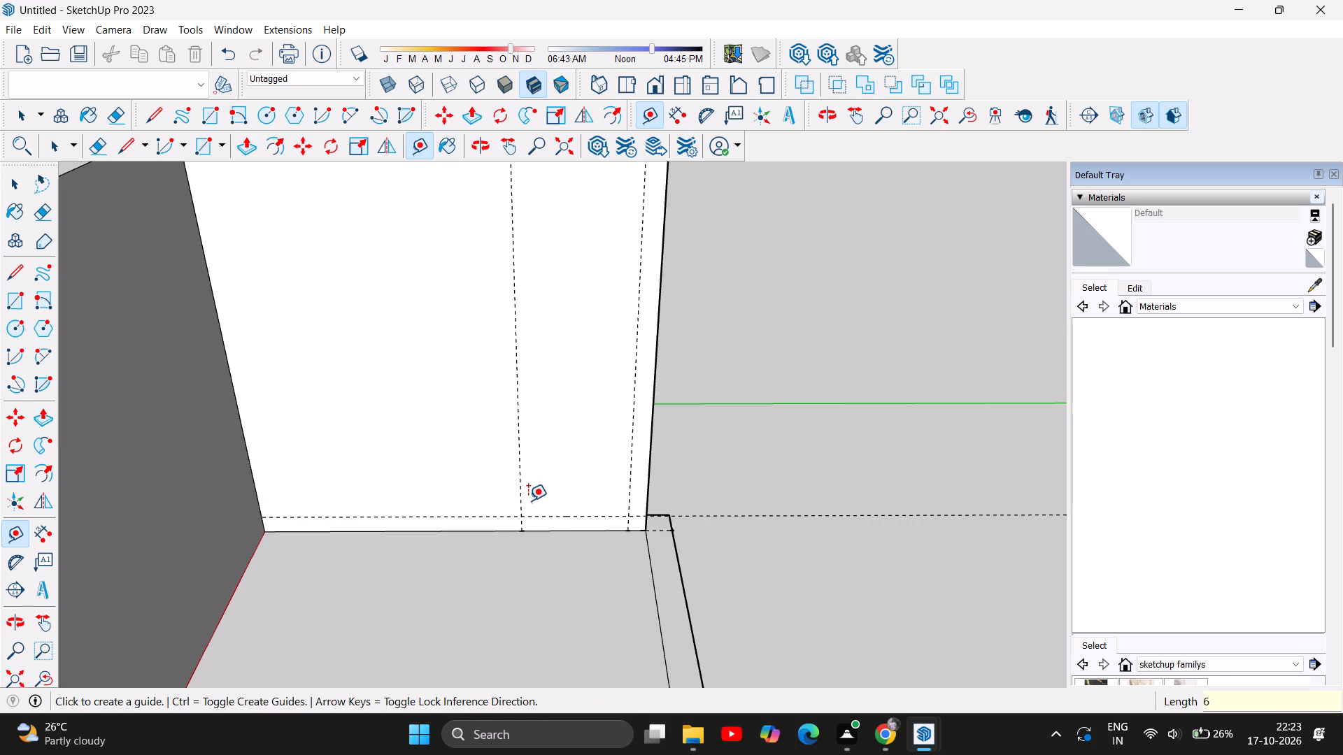
Place a second horizontal guide 7' above the 6-inch horizontal guide on the origin-side wall.
left_click(575, 512)
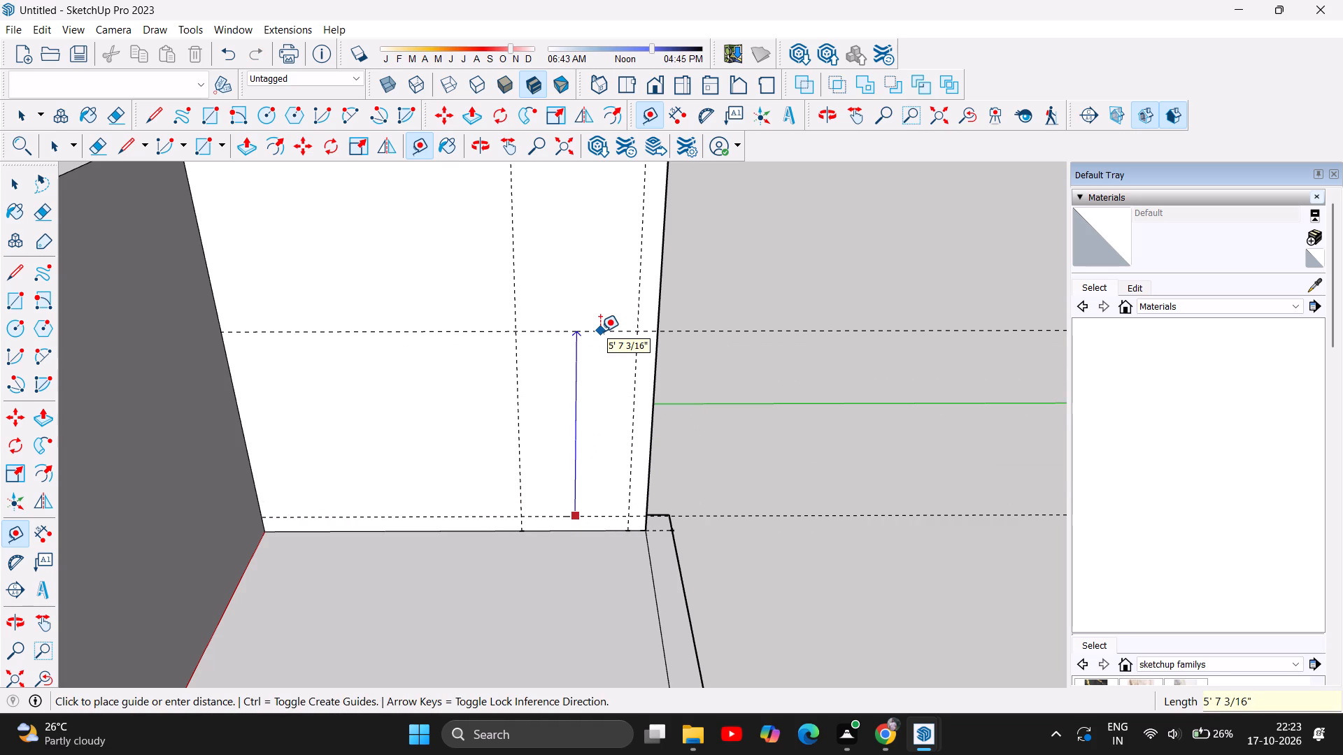
type("7'")
key("Return")
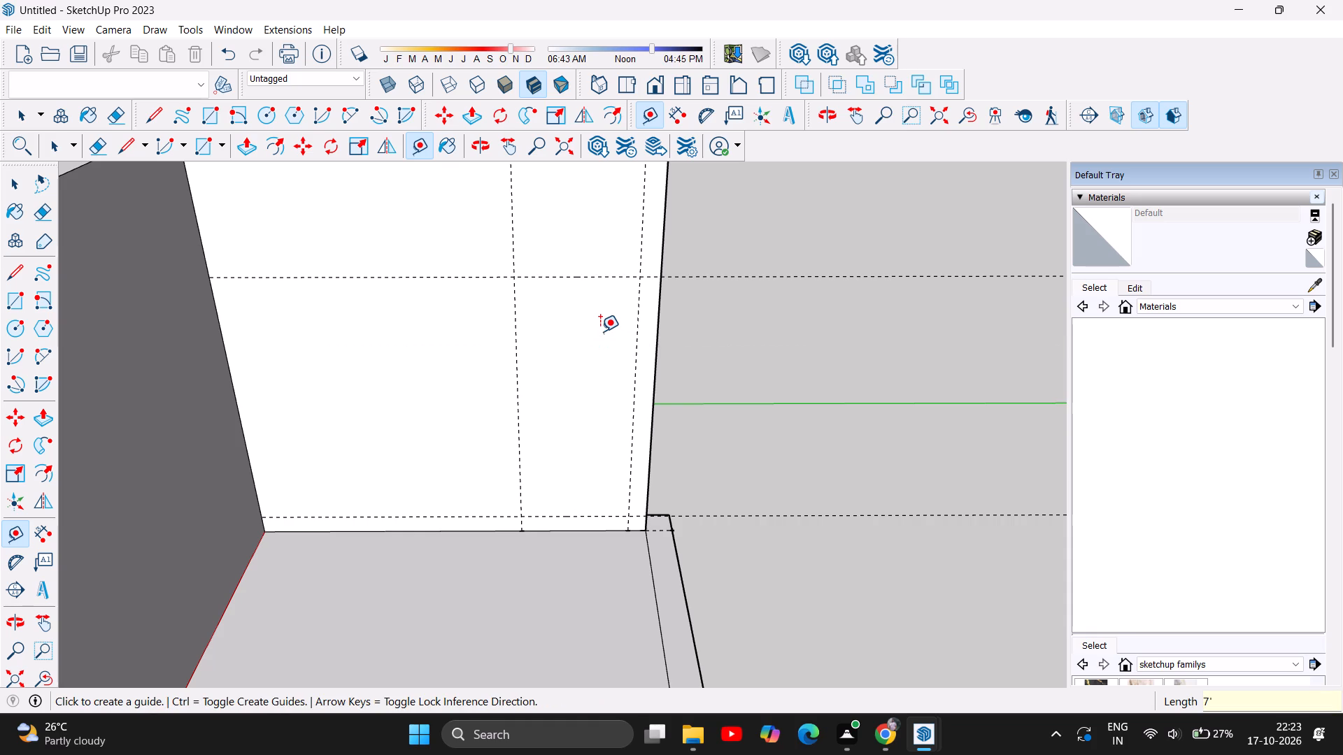
scroll(666, 485, "down", 3)
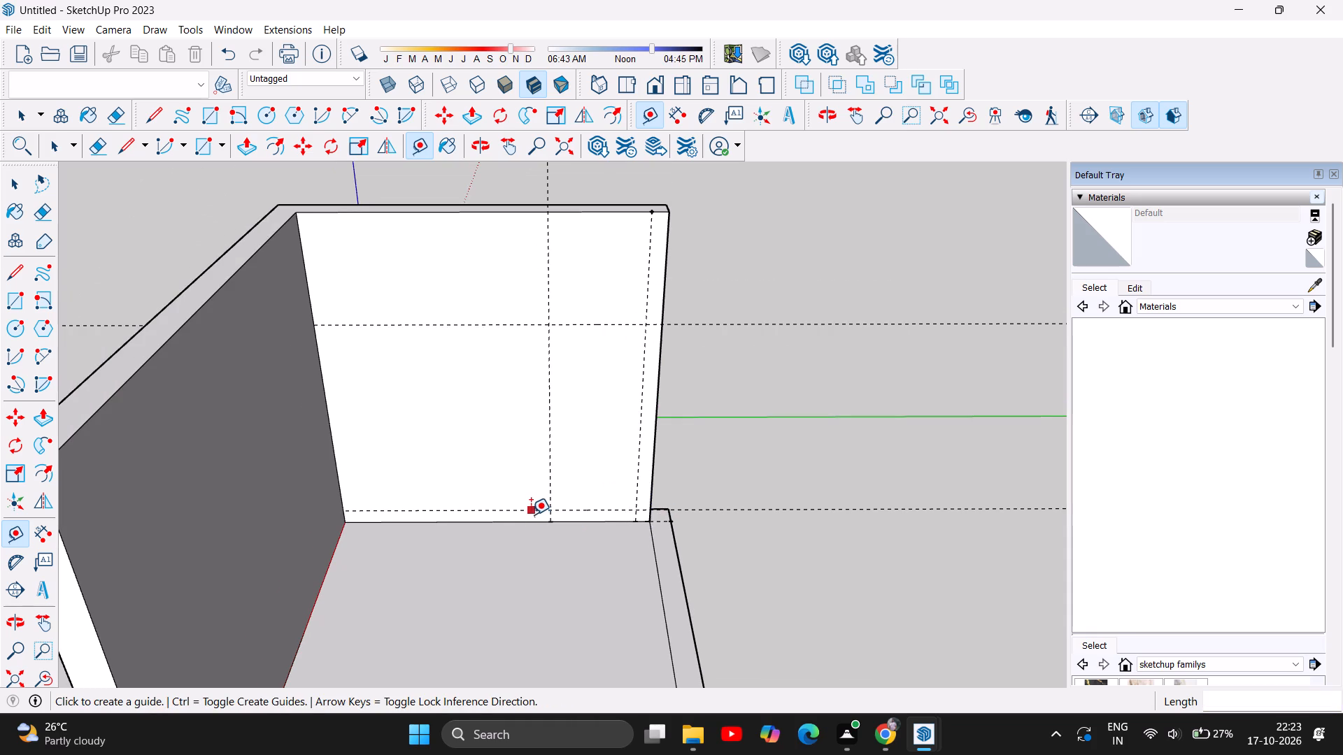
Place a parallel vertical guide 2 inches outside the 3' frame's inner vertical guide, on the side away from the wall's near end.
scroll(531, 515, "up", 3)
scroll(678, 500, "up", 3)
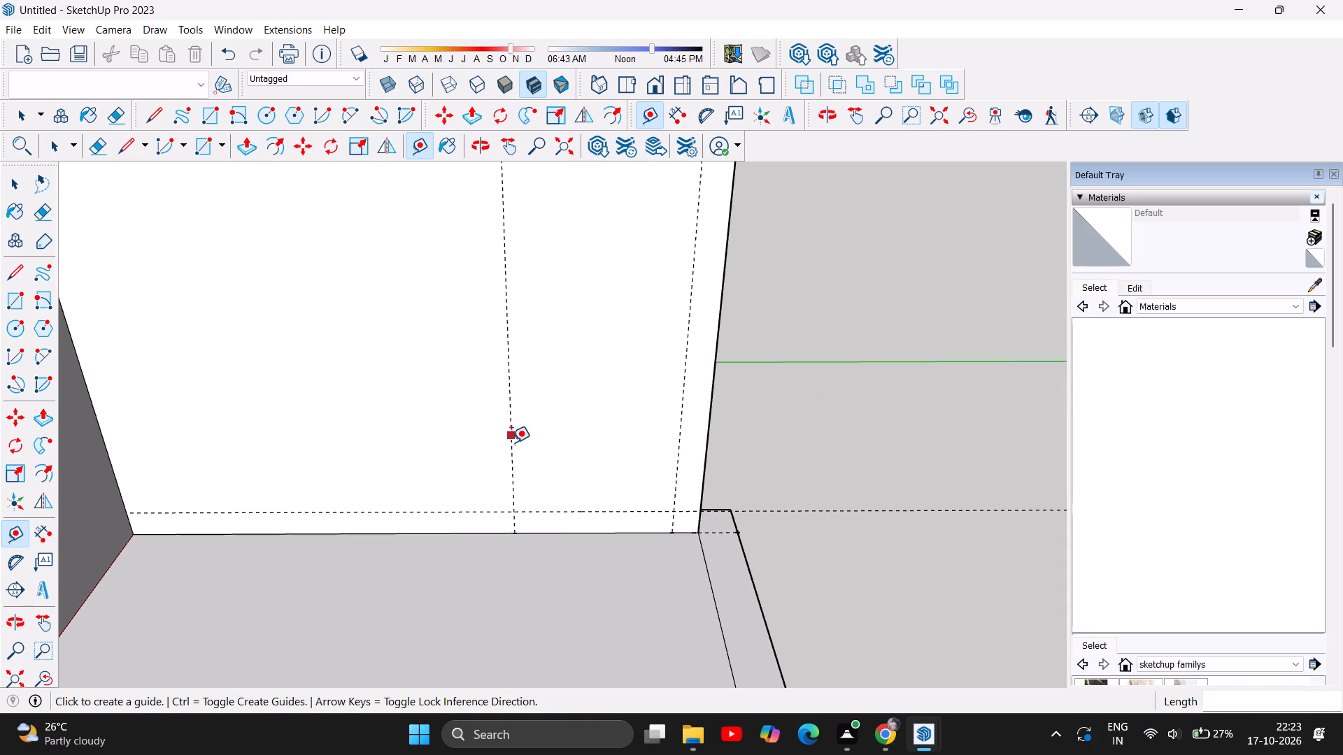
left_click(510, 449)
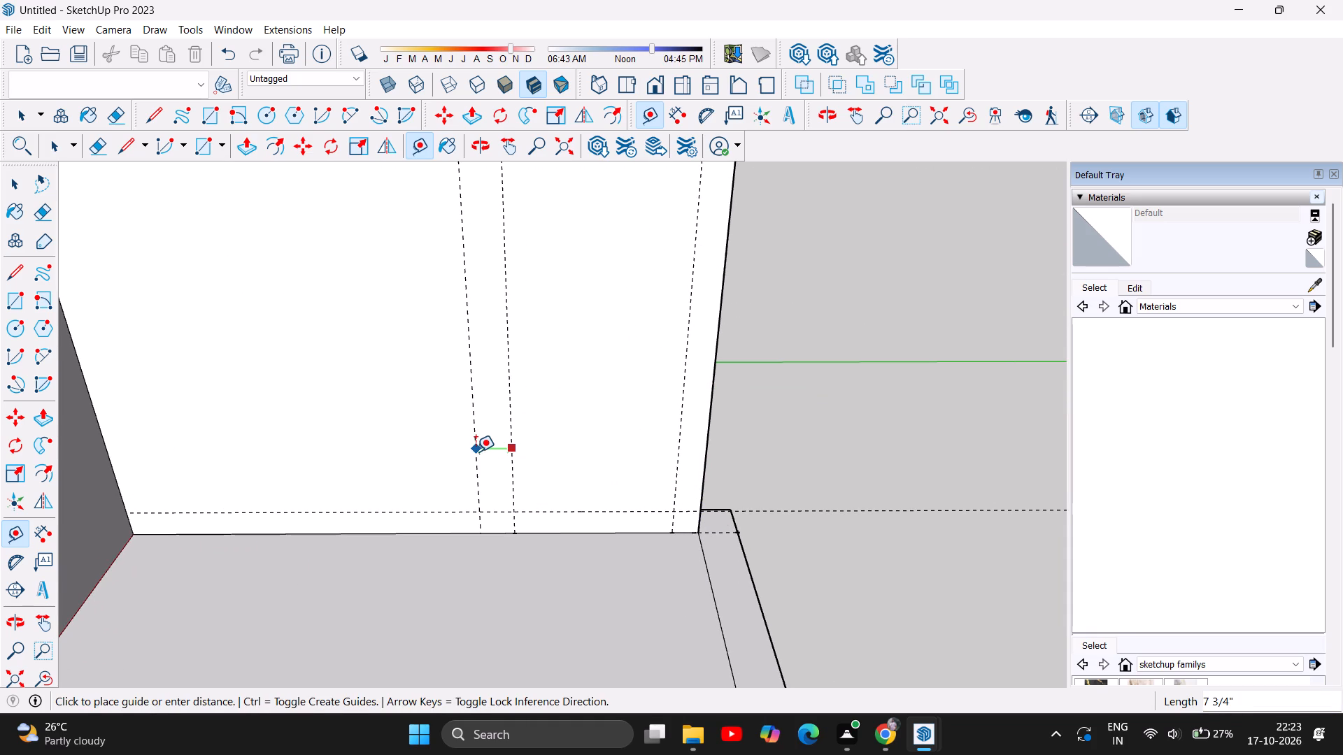
key("2")
key("Return")
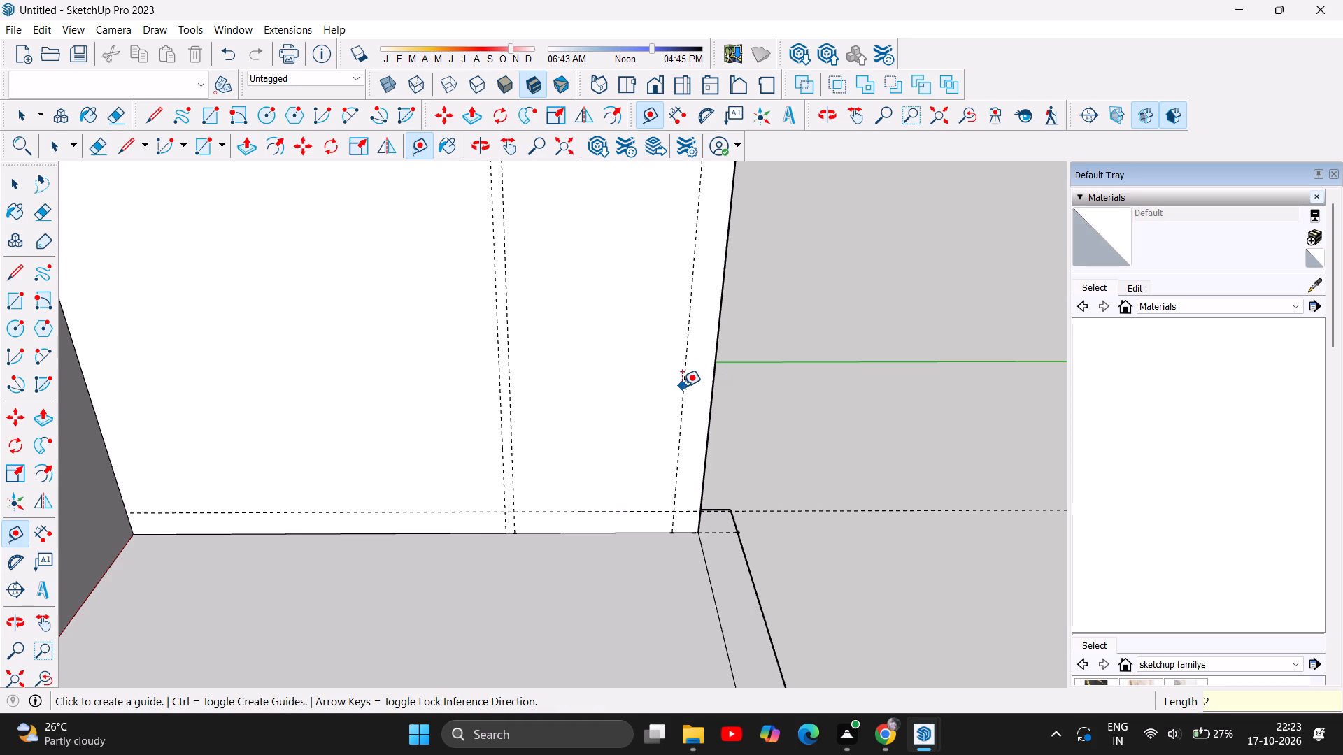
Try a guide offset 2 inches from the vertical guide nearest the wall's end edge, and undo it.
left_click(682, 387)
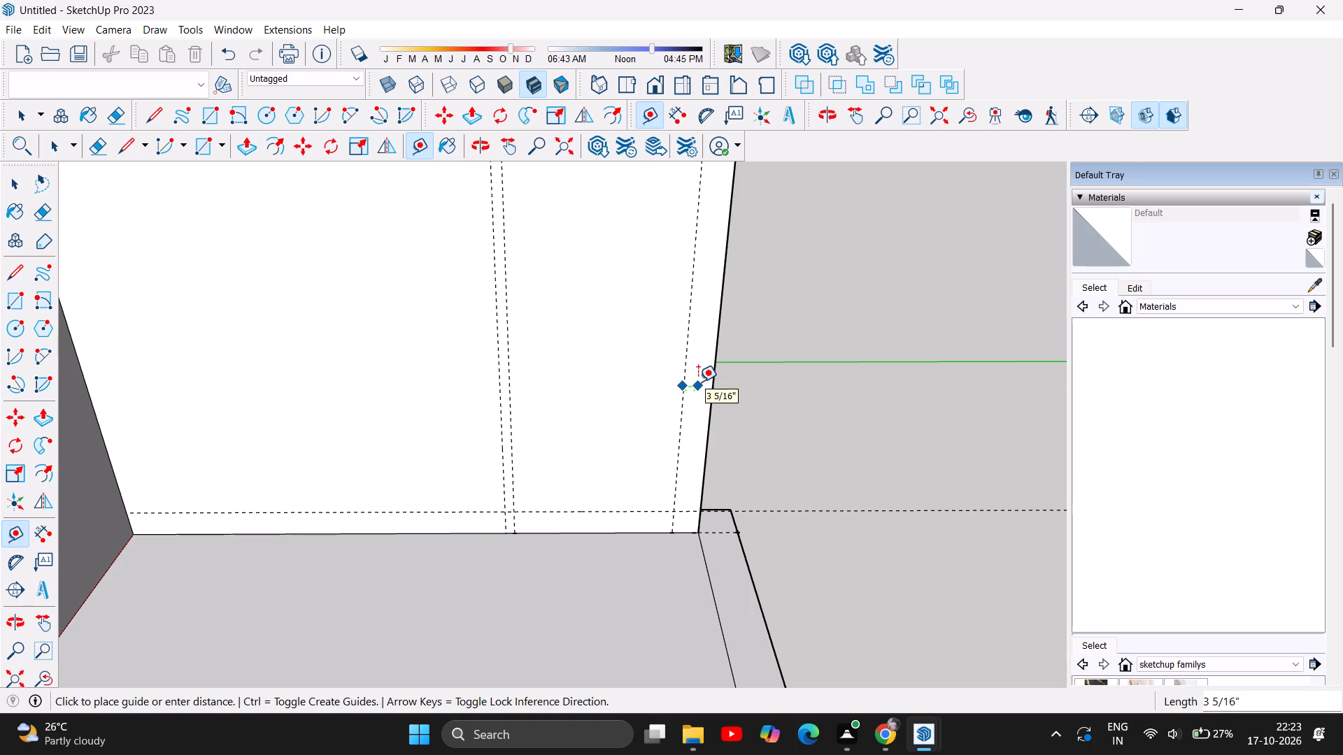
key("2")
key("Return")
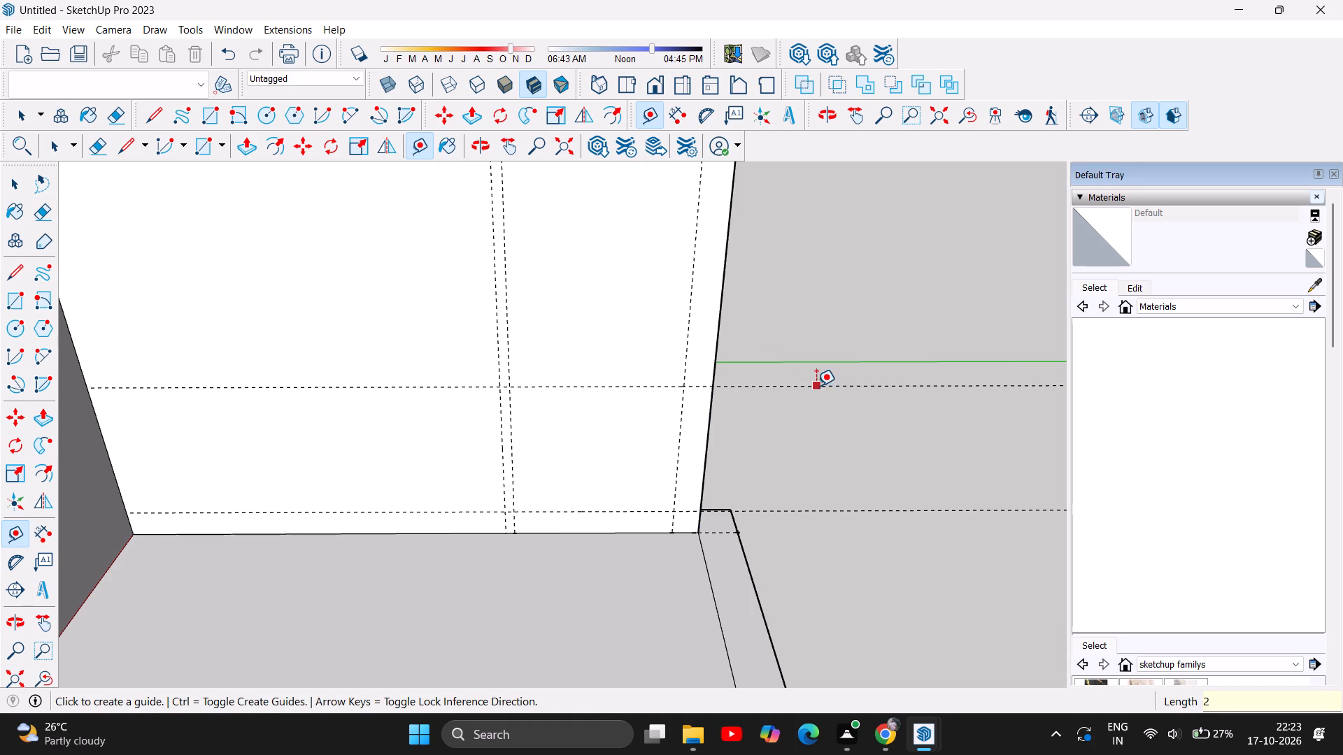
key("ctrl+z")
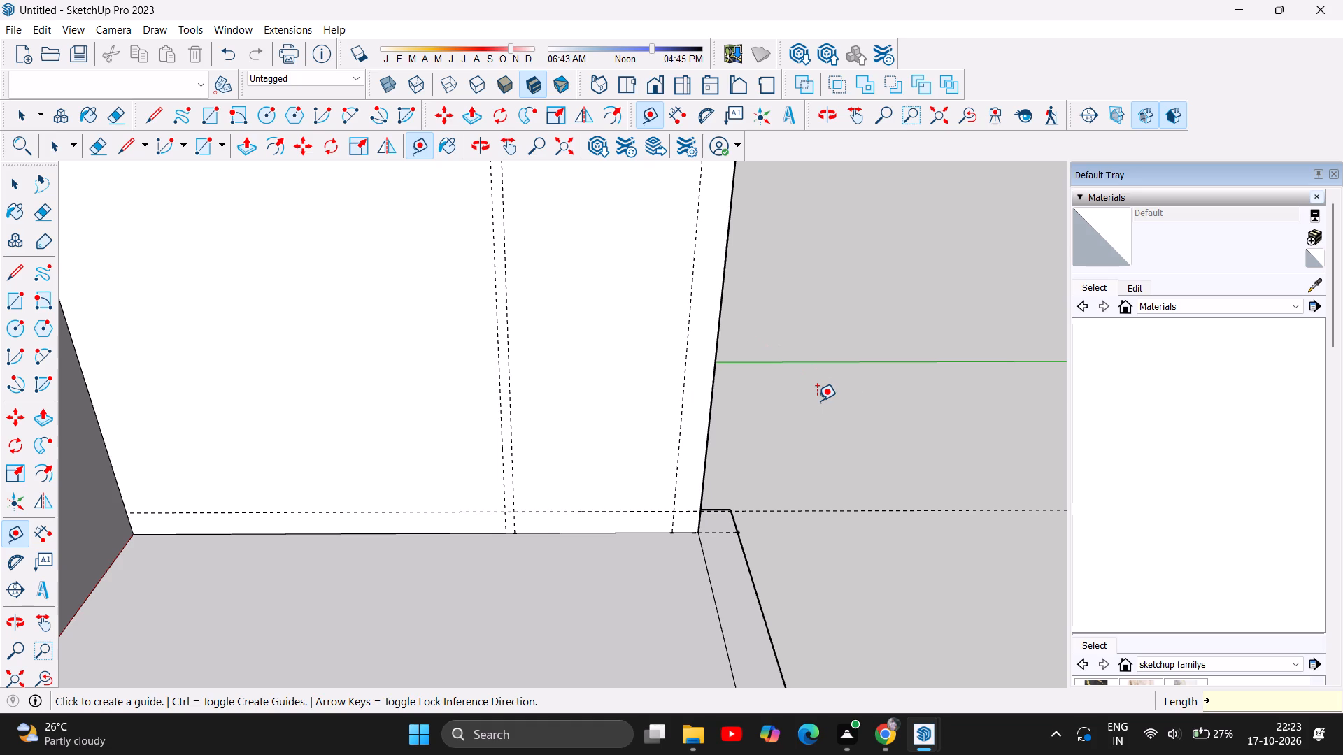
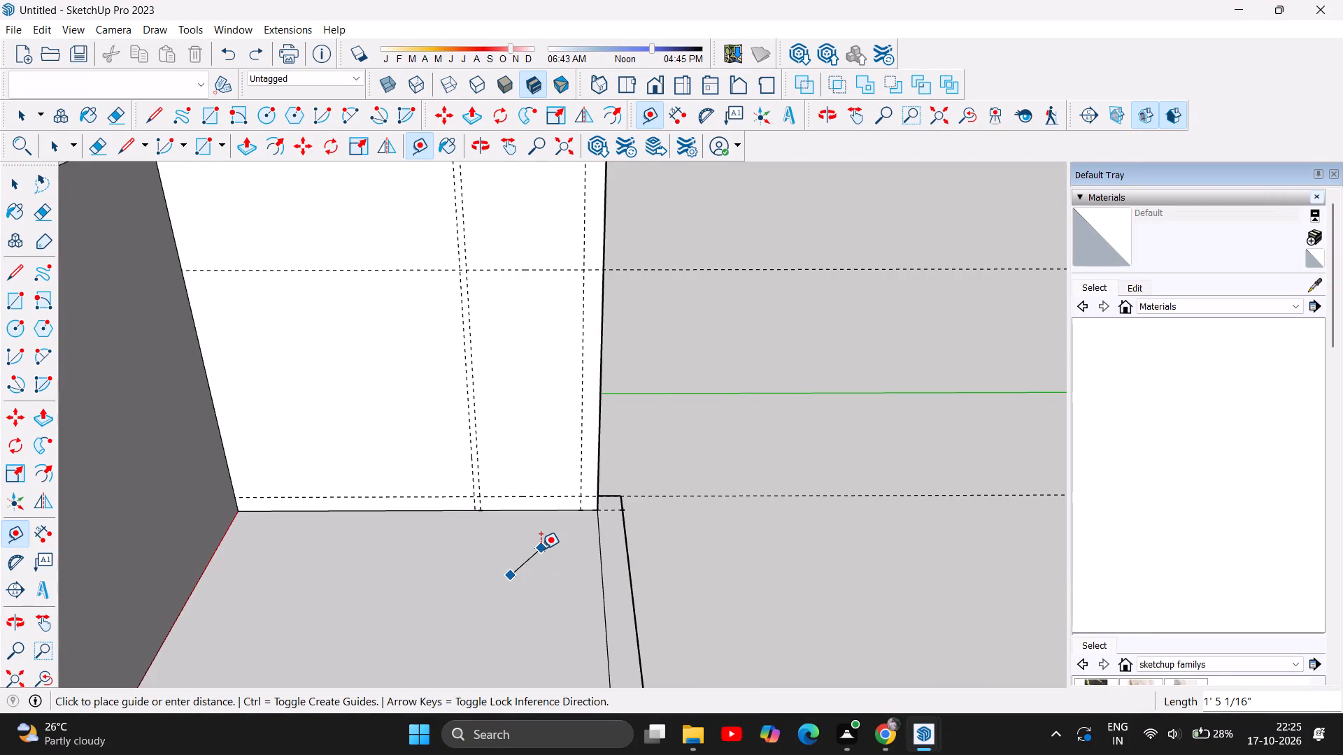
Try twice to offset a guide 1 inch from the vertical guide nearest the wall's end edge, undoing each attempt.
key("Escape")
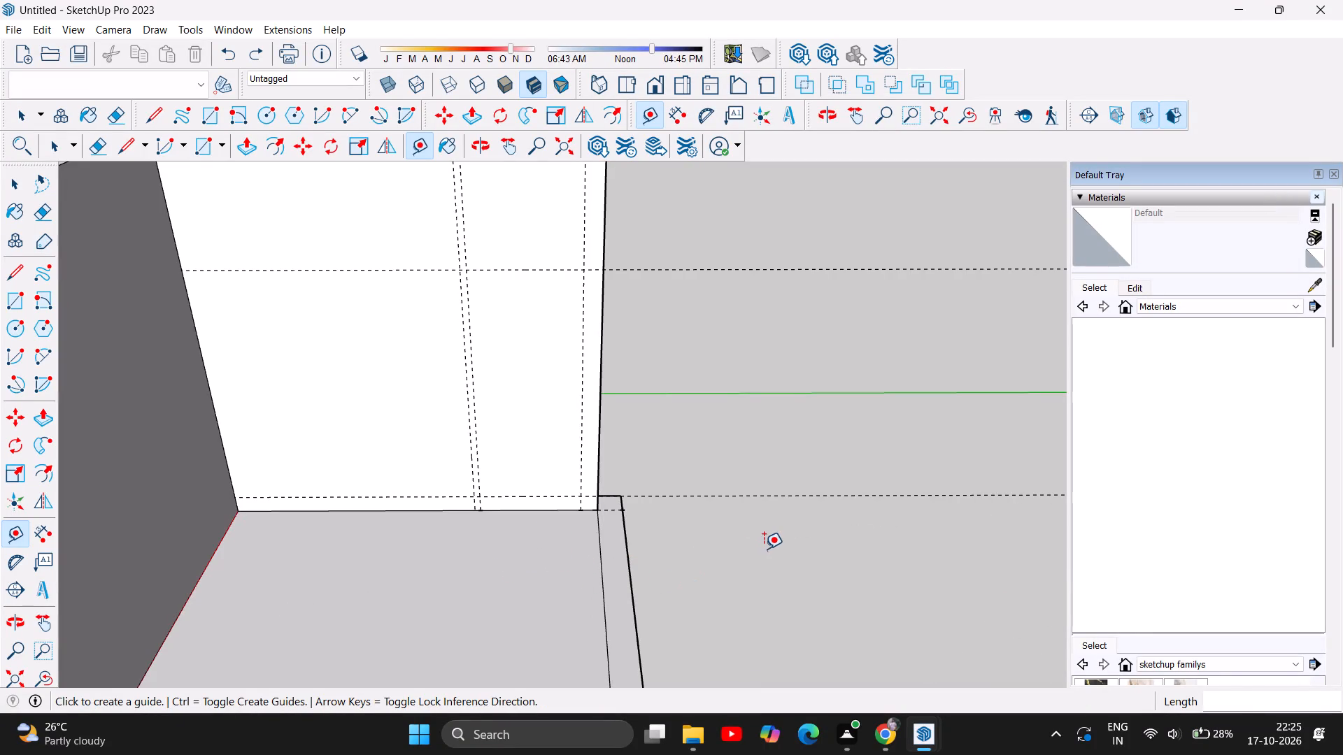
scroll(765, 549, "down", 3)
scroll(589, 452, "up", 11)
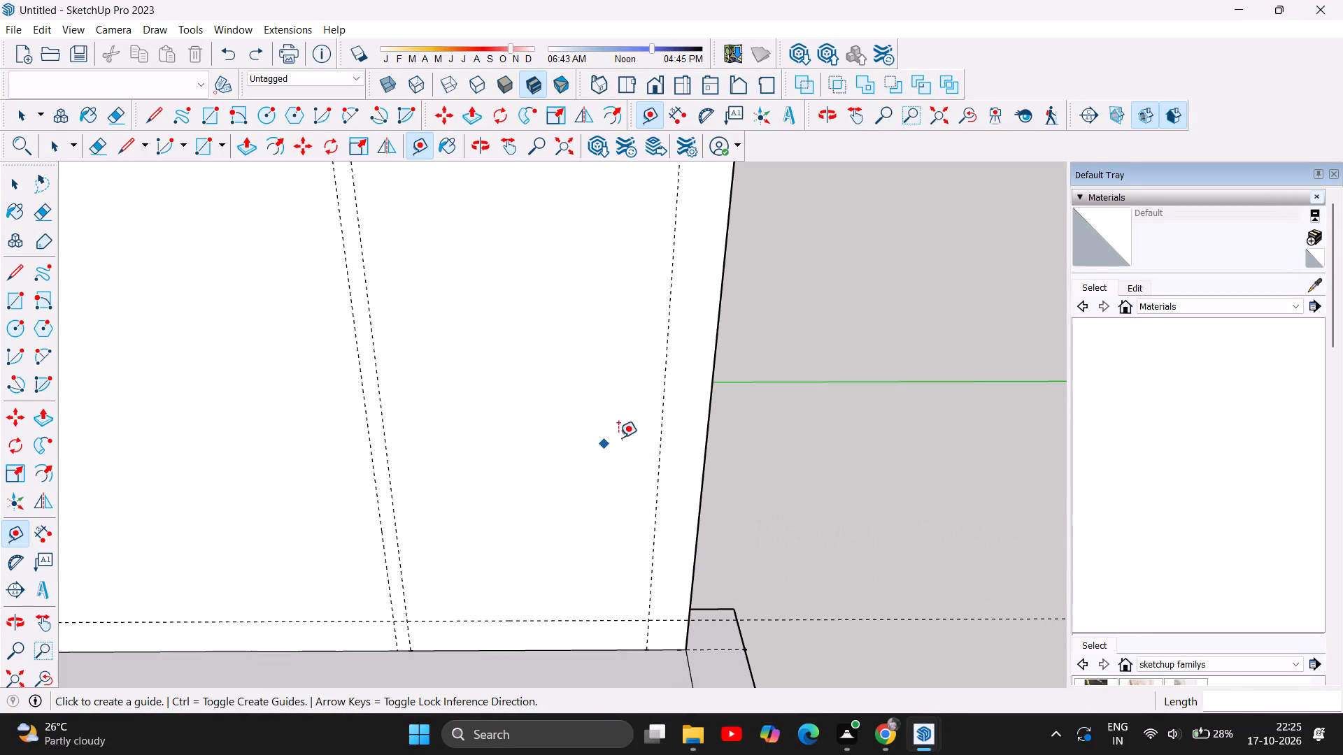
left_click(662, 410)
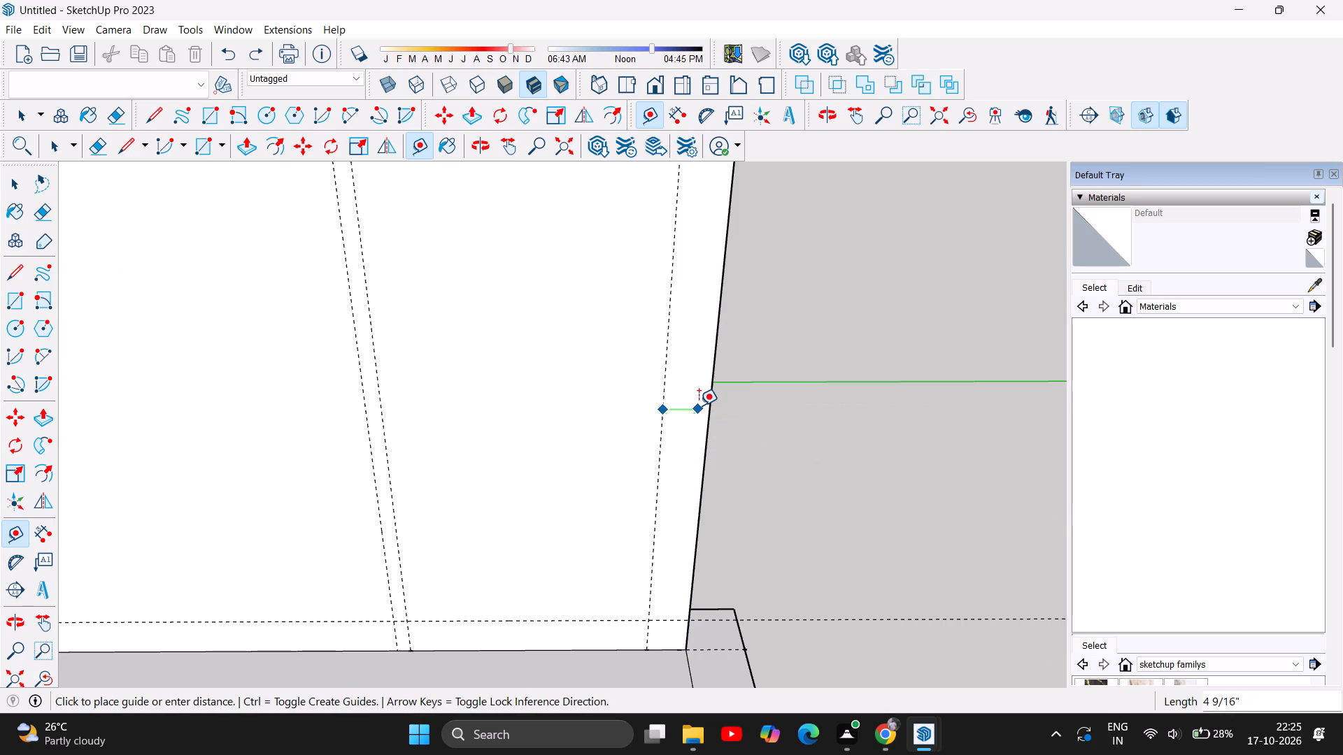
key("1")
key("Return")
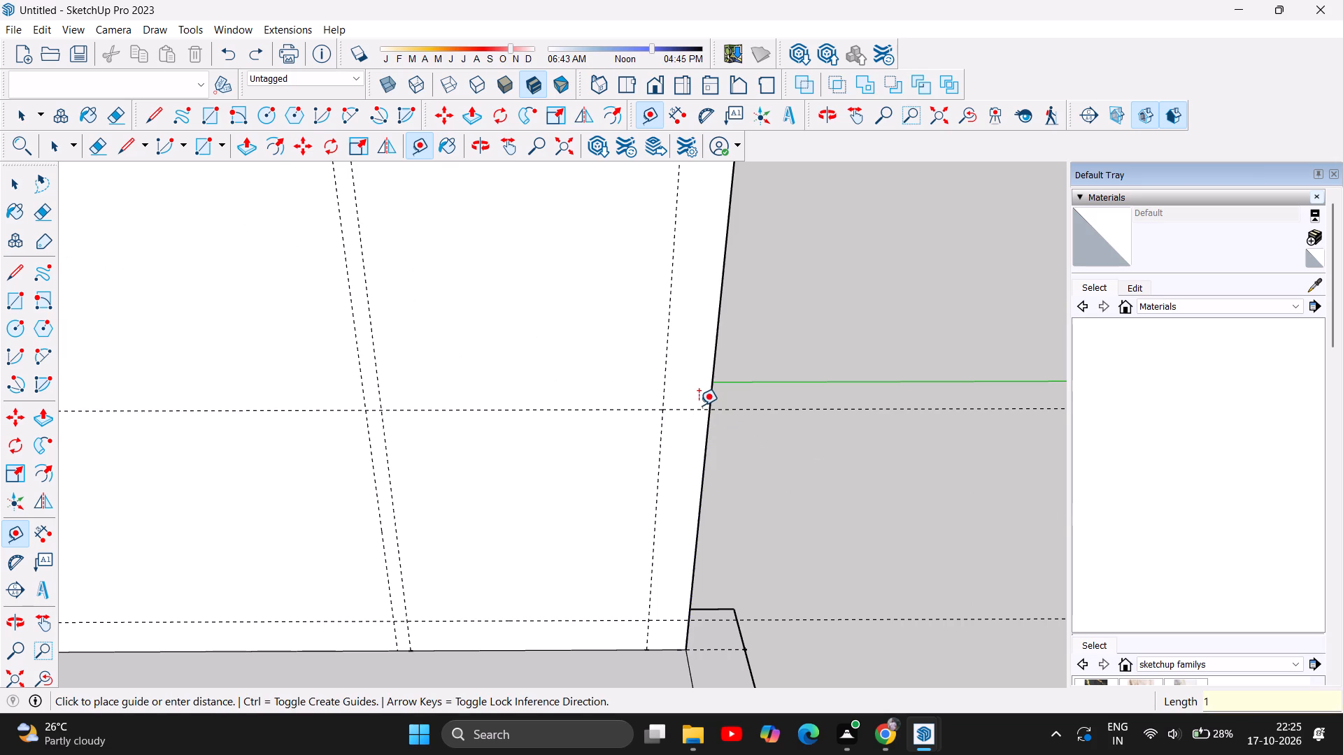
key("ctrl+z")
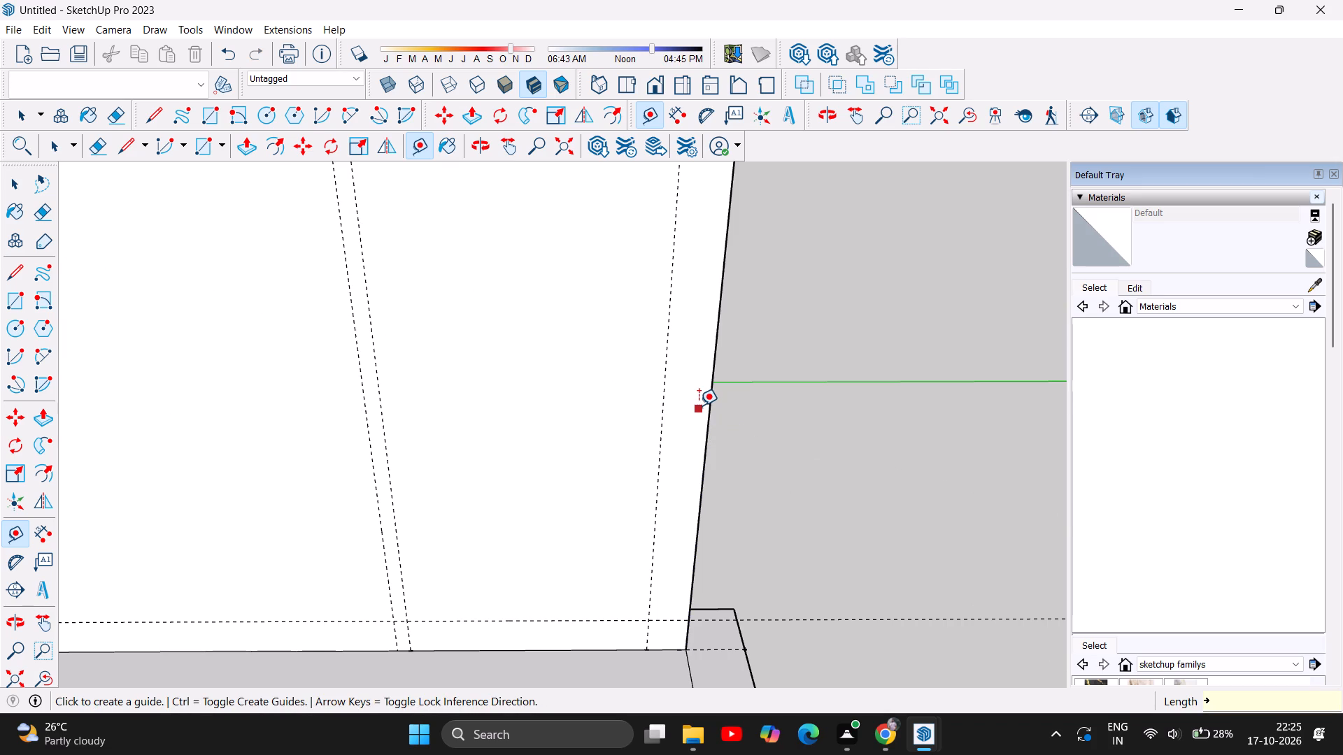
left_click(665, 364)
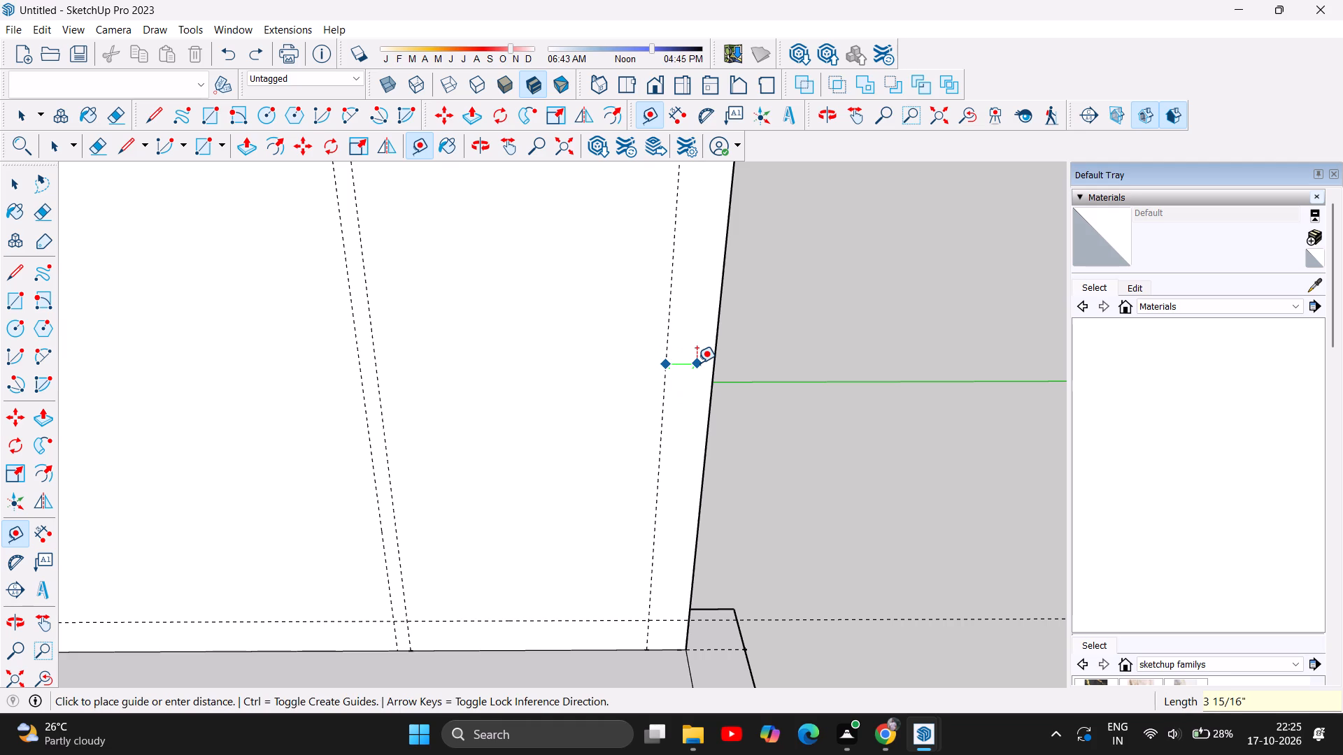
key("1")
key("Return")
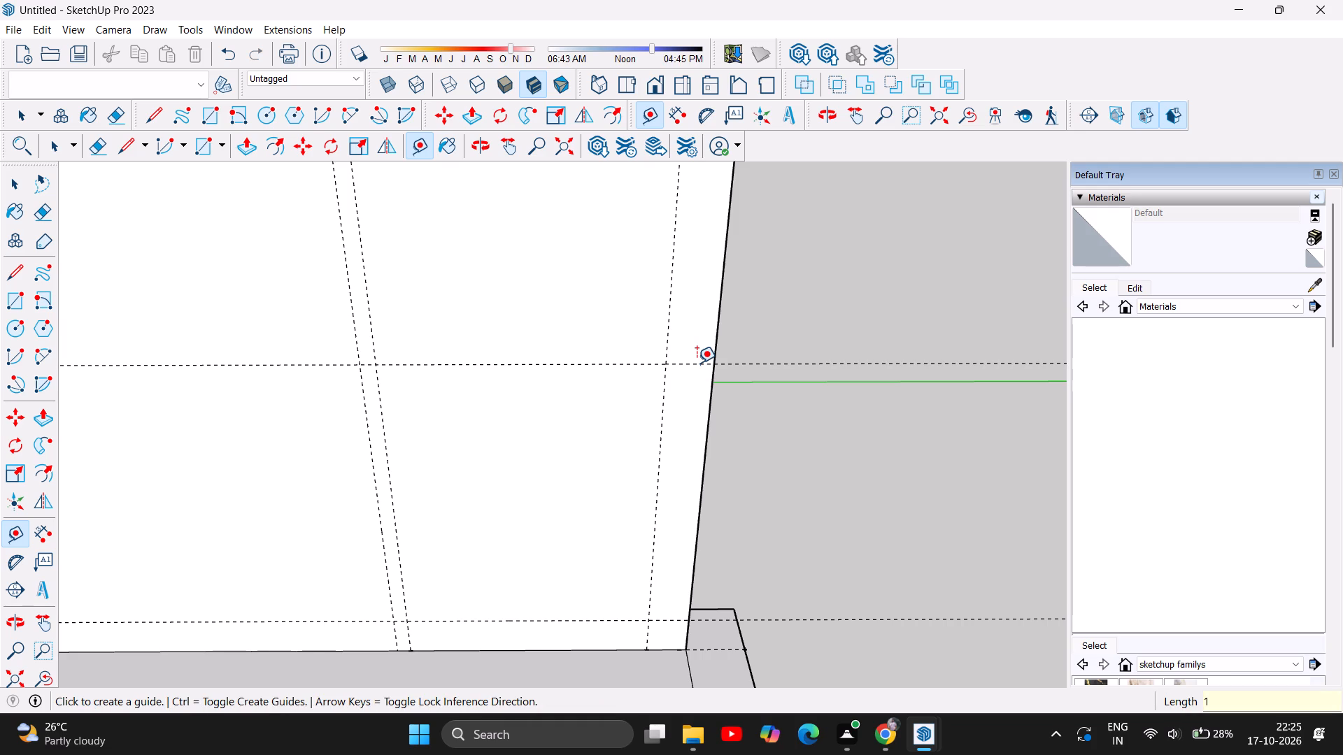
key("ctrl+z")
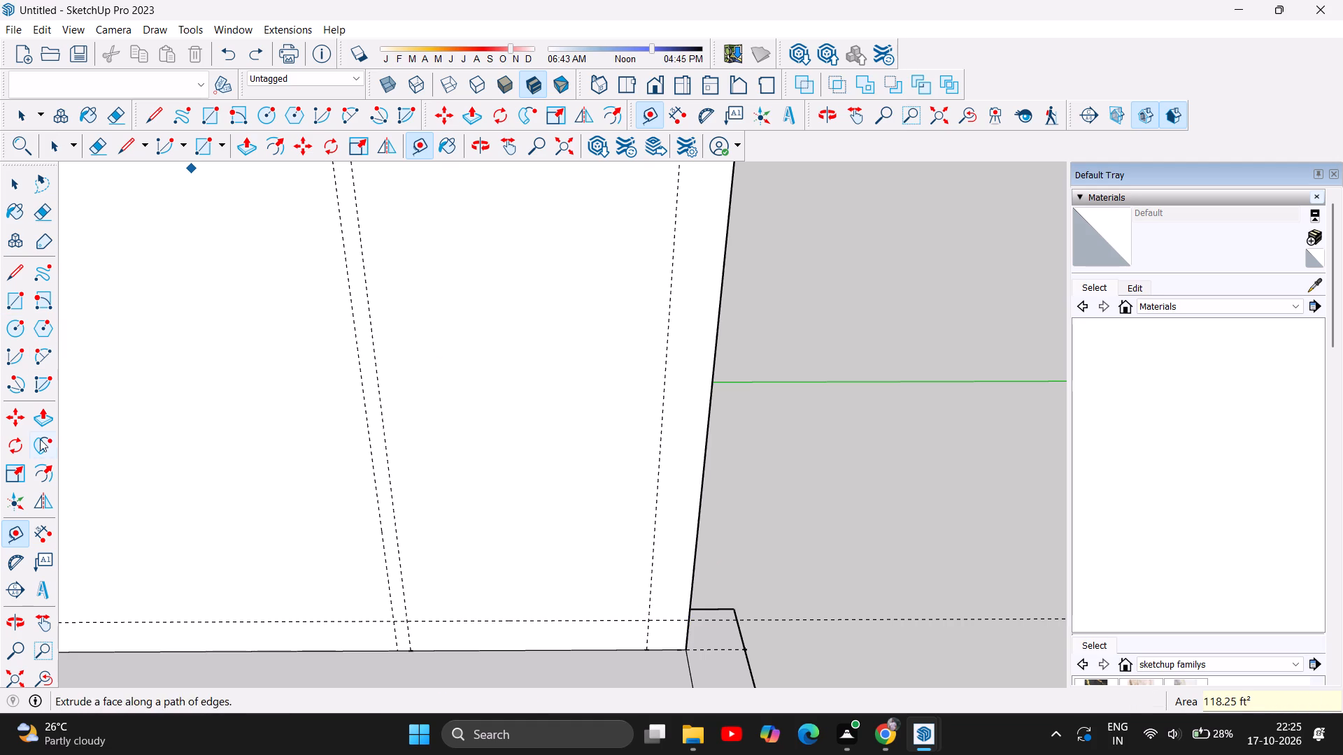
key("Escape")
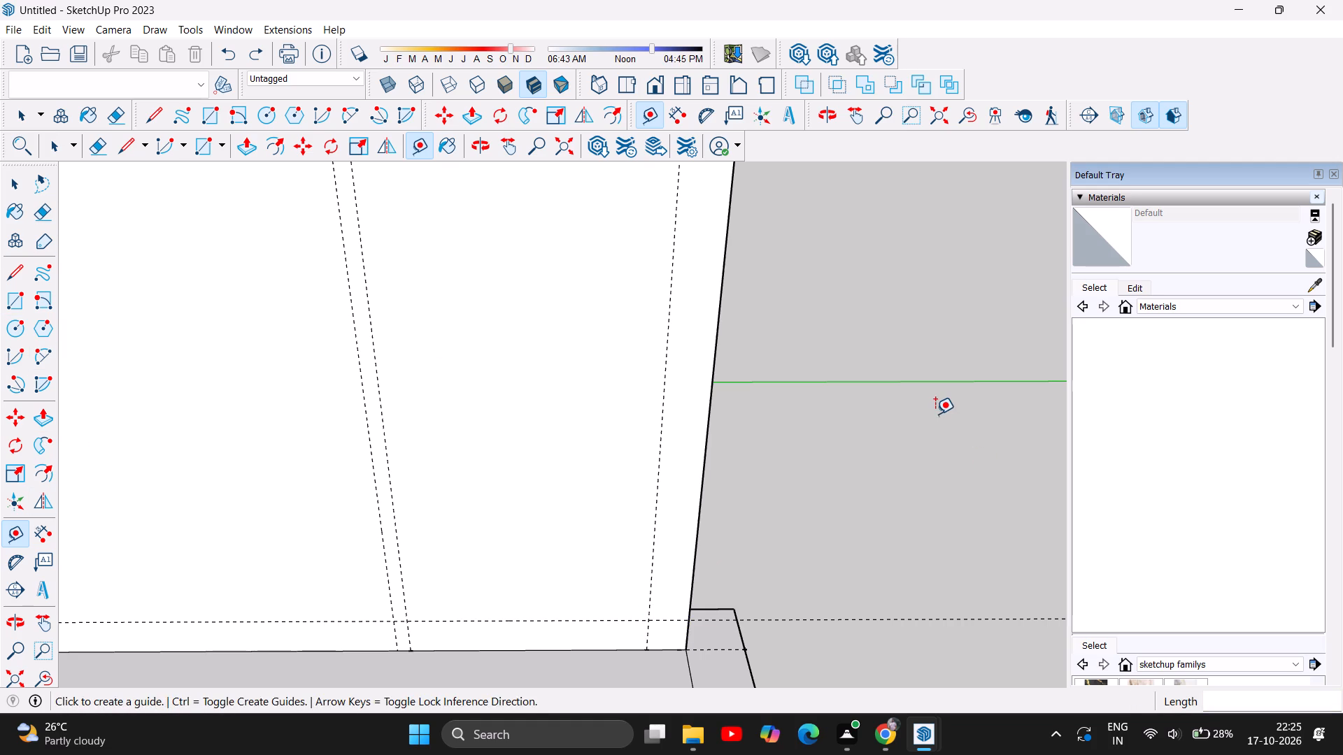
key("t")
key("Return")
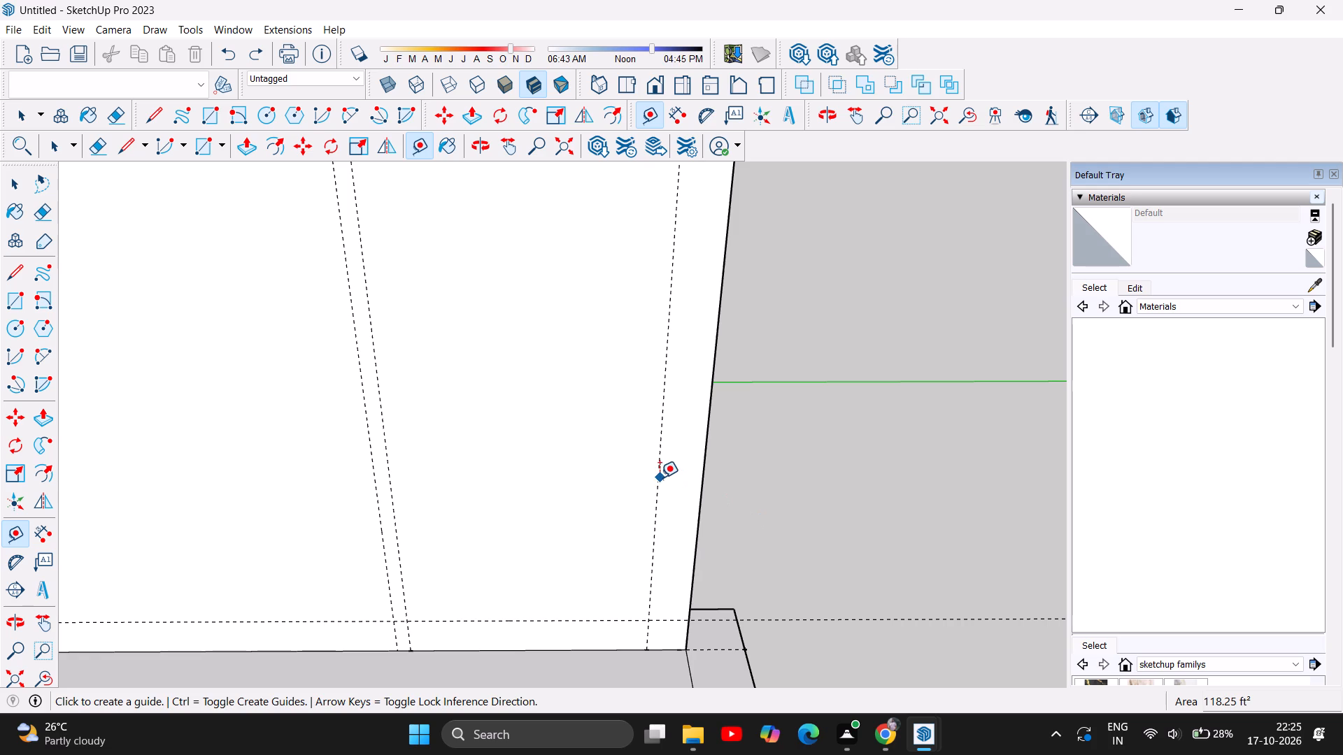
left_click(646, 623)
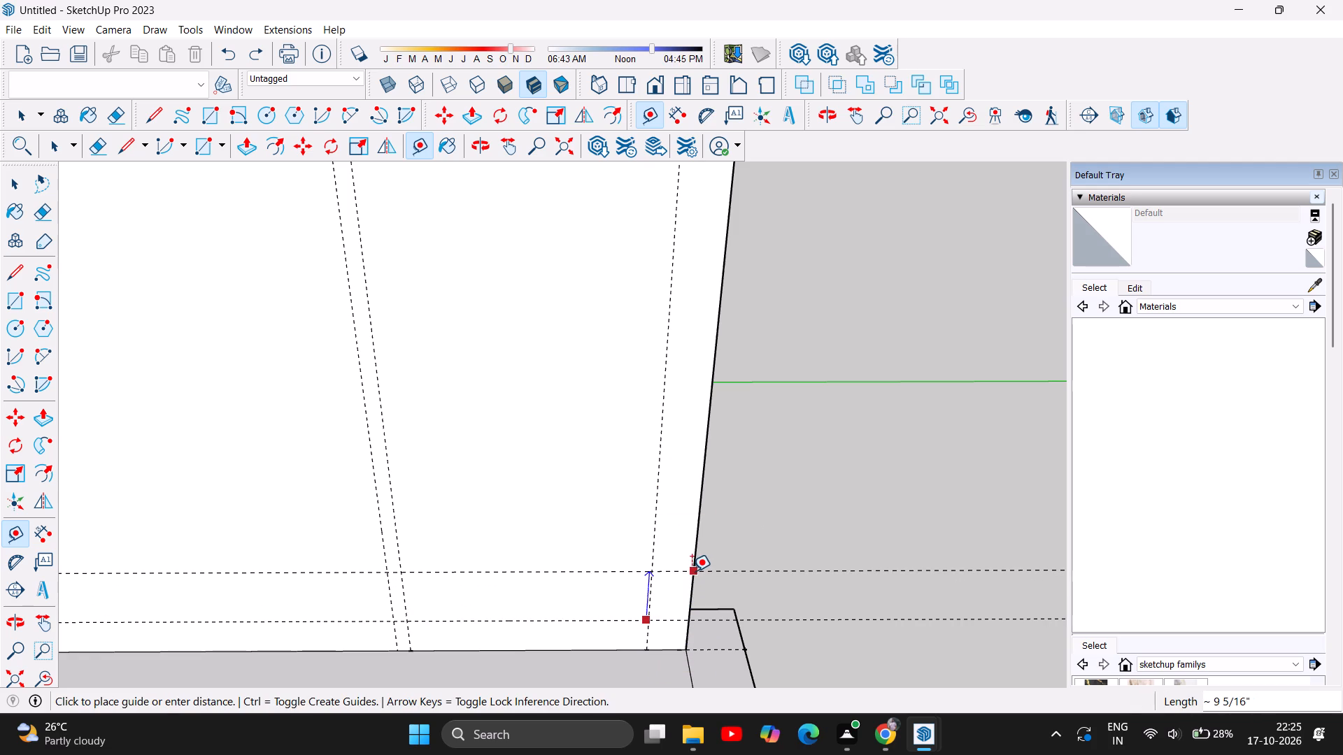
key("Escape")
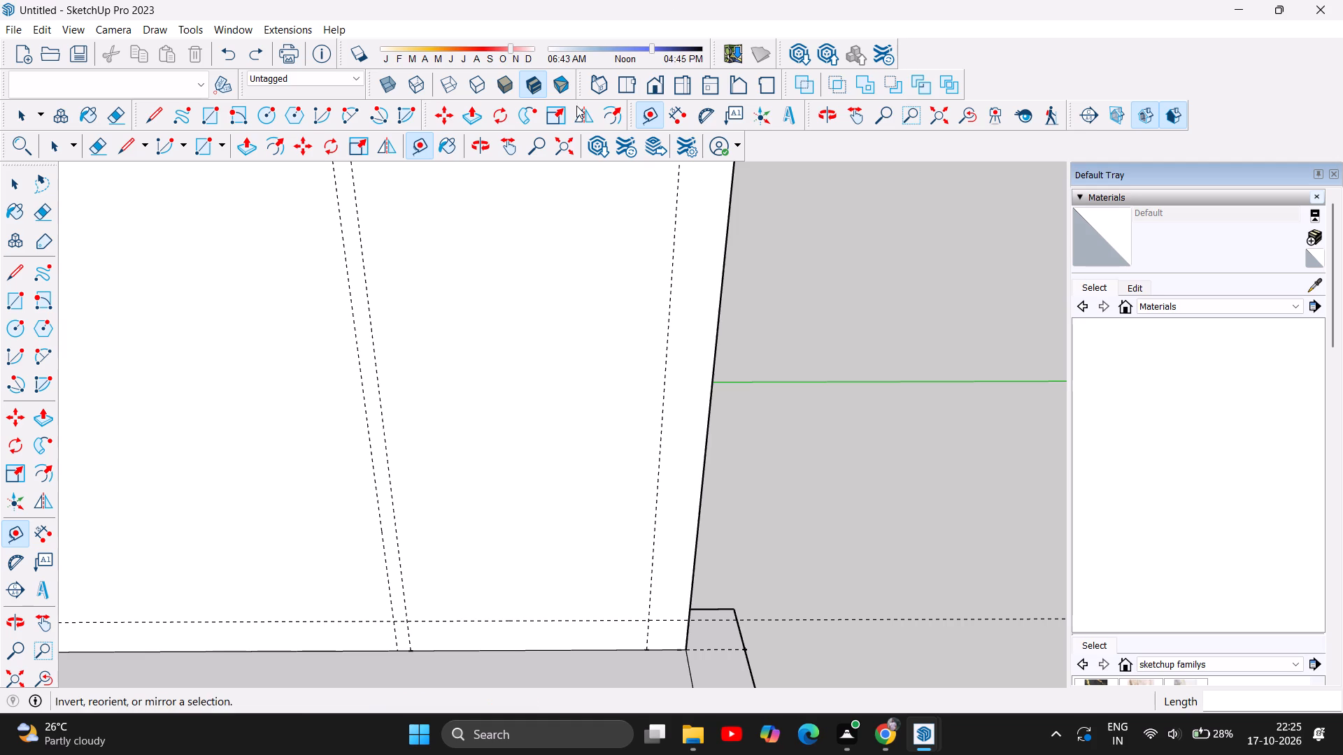
Try a 1-inch guide from the crossing of the vertical guide nearest the wall's end edge and the 6-inch-high horizontal guide.
scroll(590, 117, "down", 6)
scroll(625, 473, "down", 6)
scroll(644, 575, "up", 6)
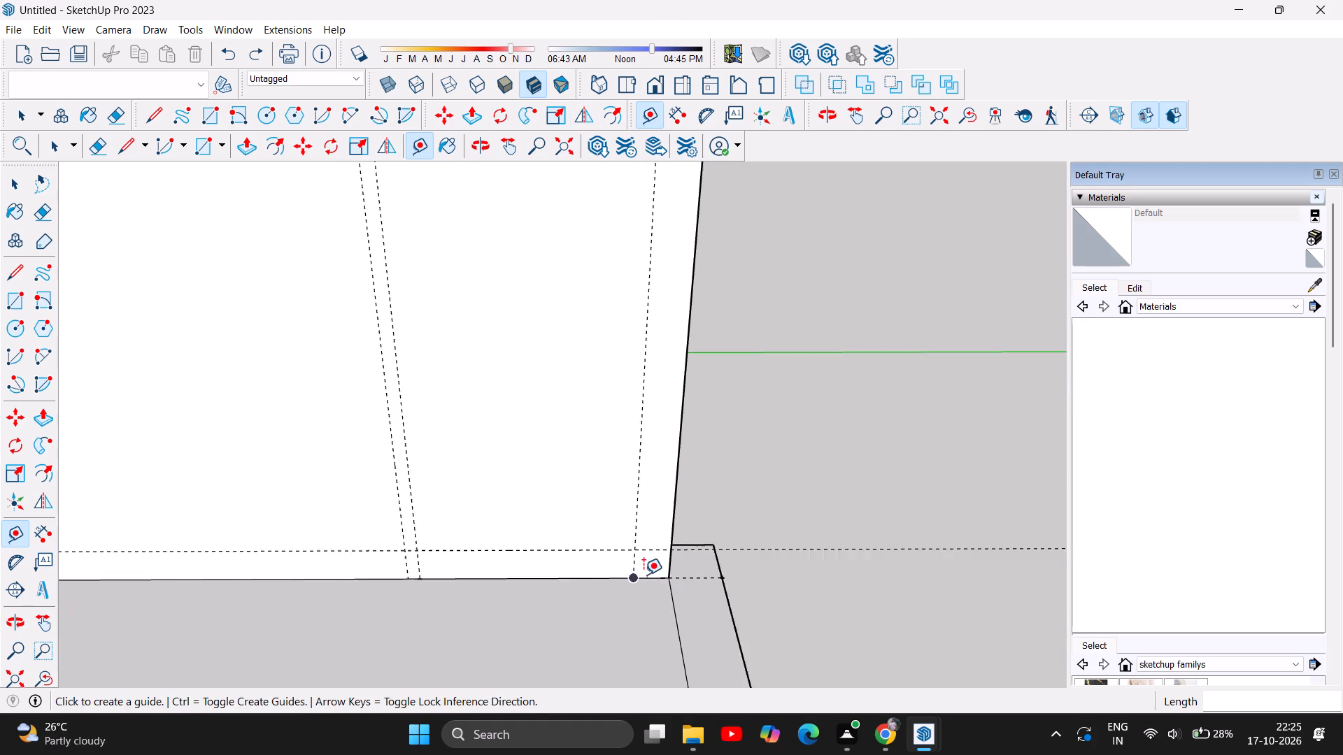
scroll(646, 477, "up", 6)
scroll(656, 633, "up", 9)
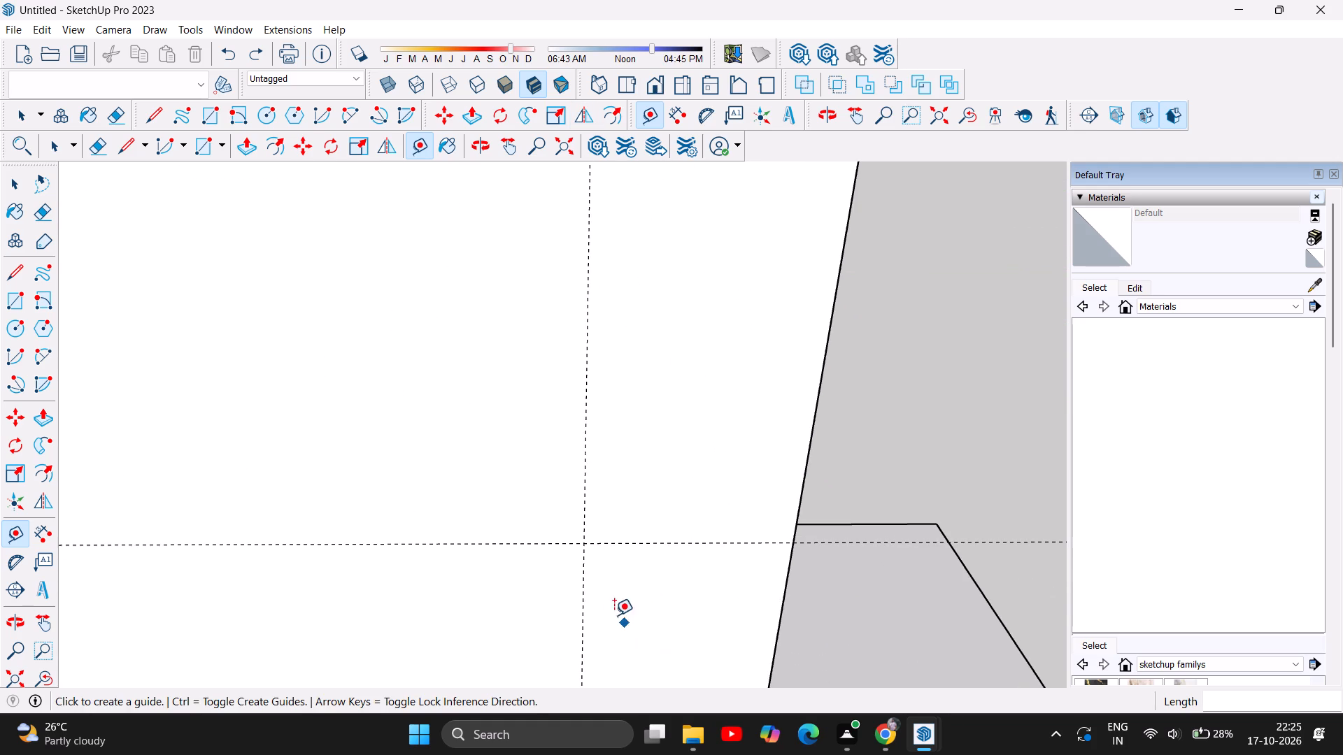
left_click(584, 542)
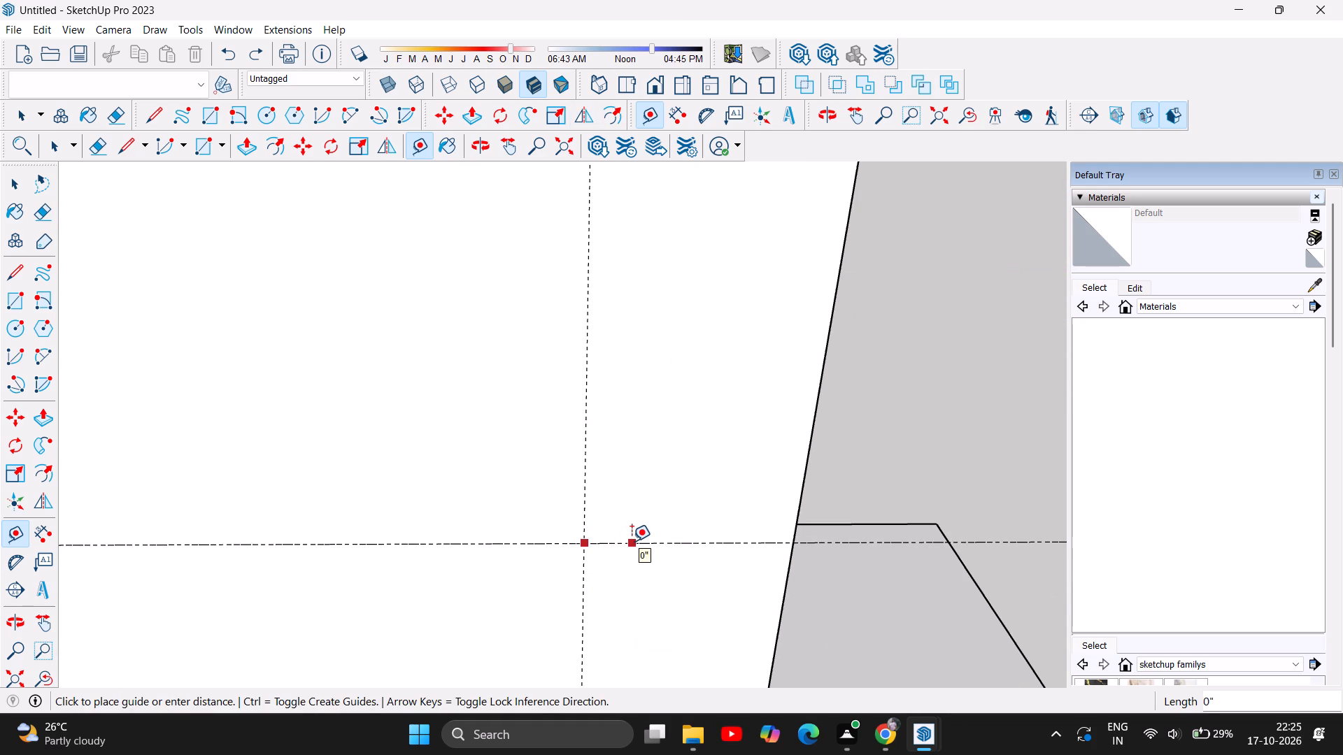
key("1")
key("Return")
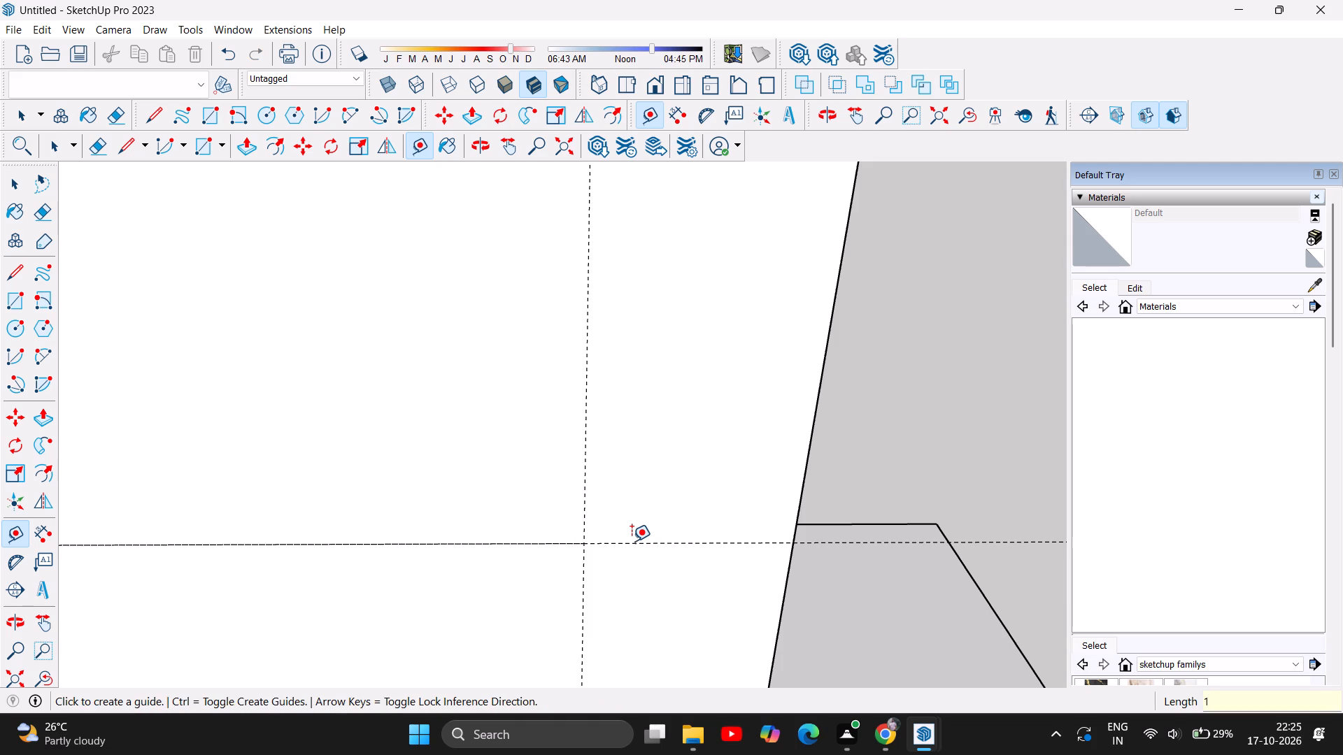
left_click(583, 541)
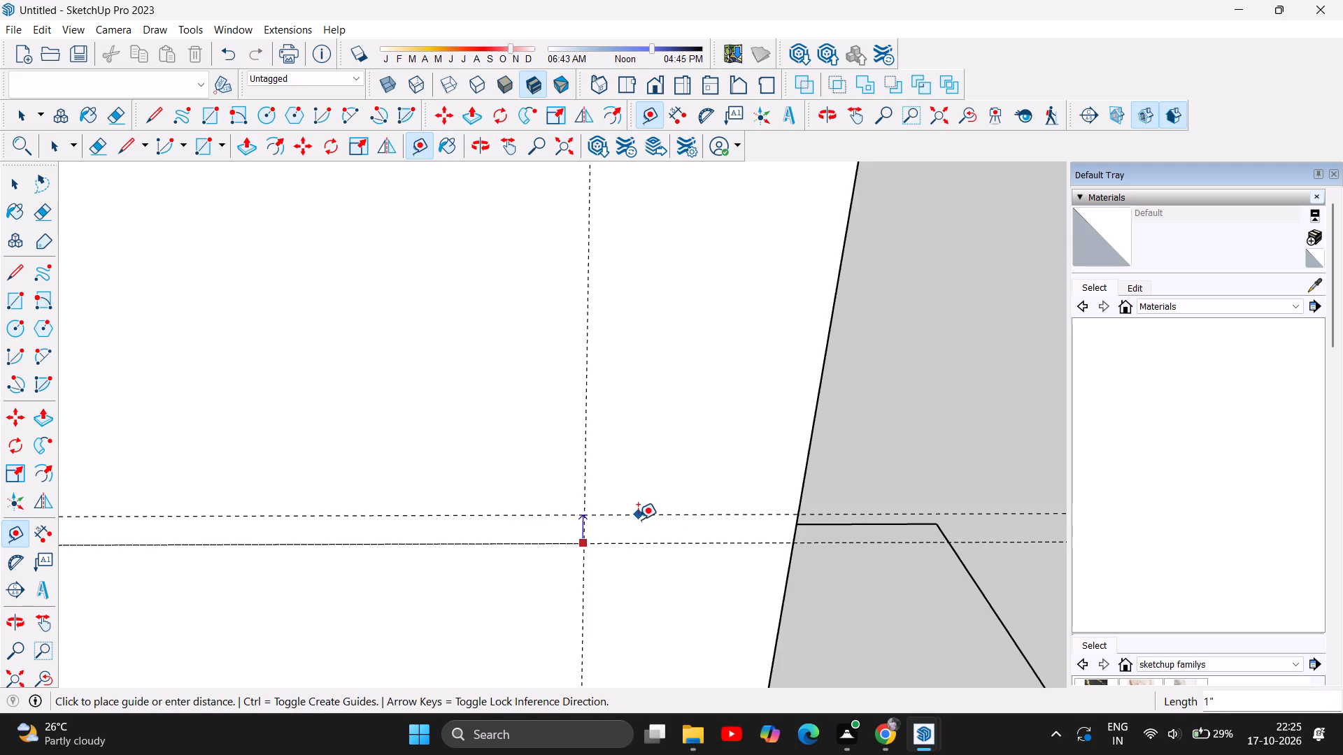
key("Escape")
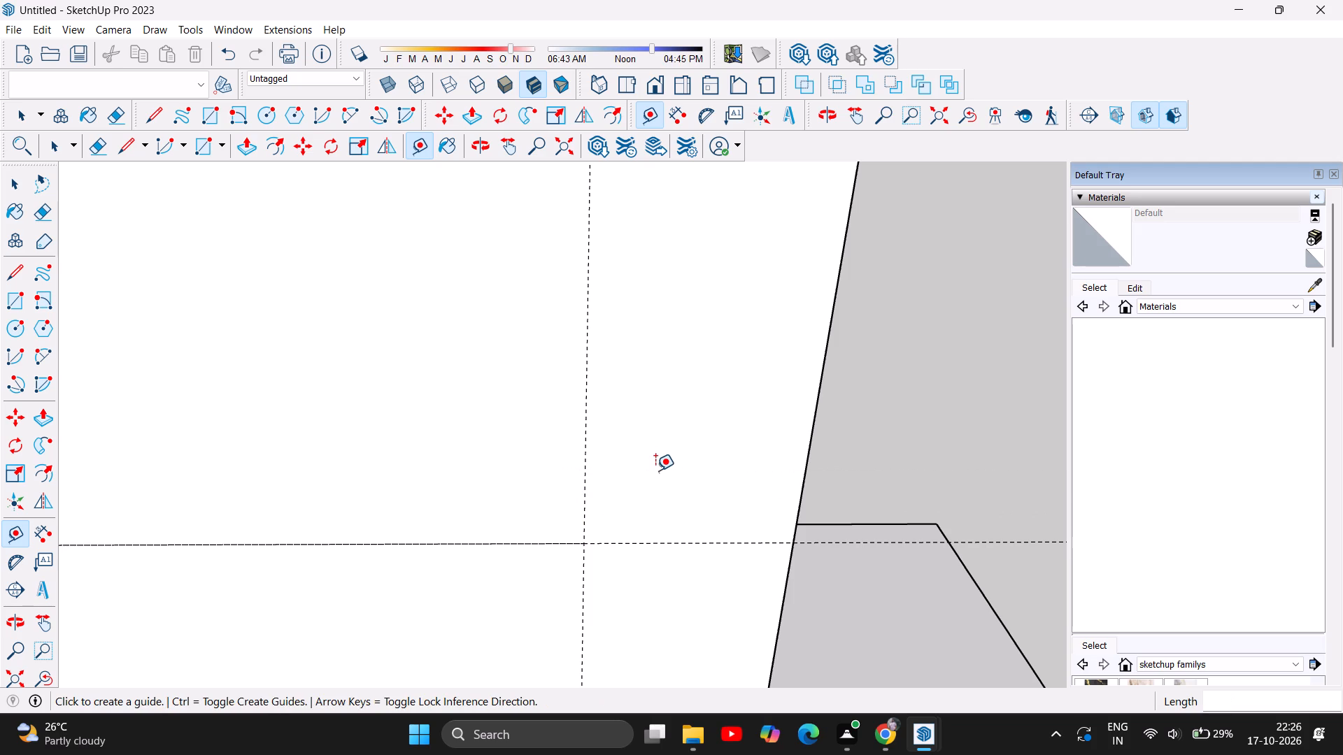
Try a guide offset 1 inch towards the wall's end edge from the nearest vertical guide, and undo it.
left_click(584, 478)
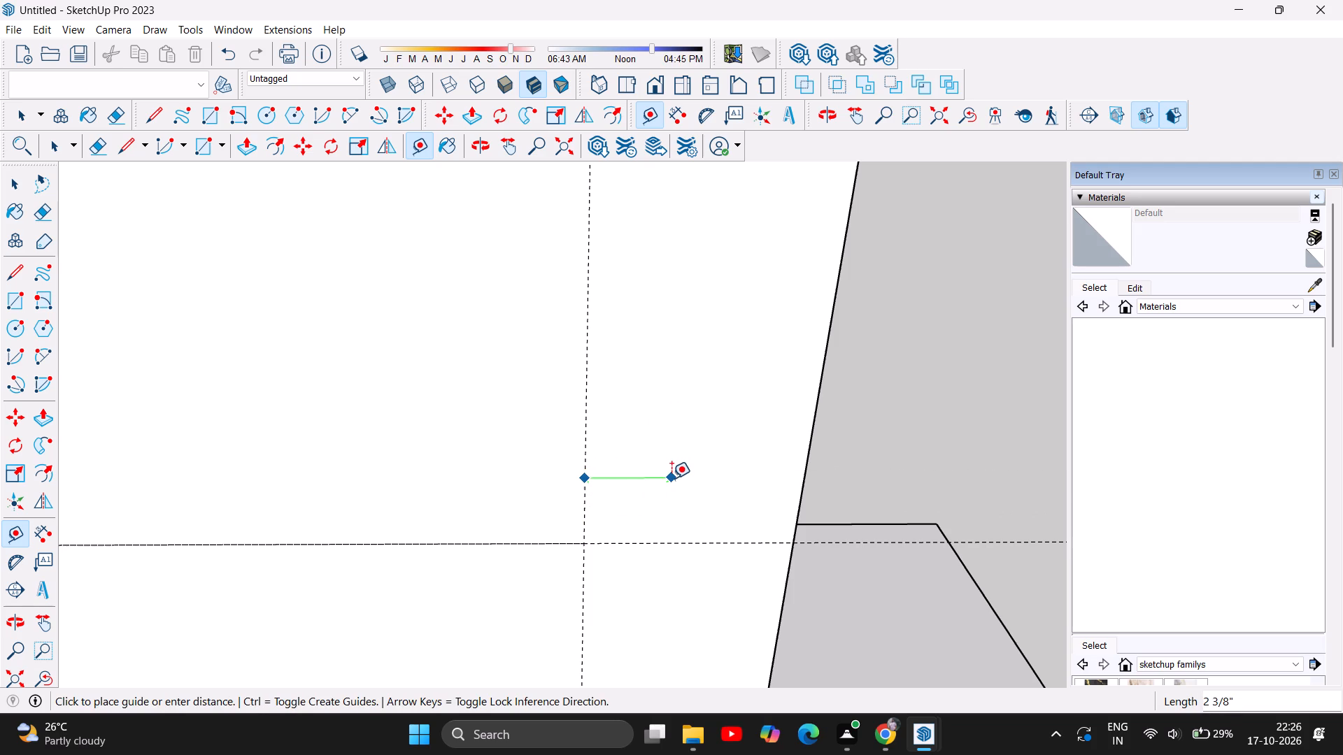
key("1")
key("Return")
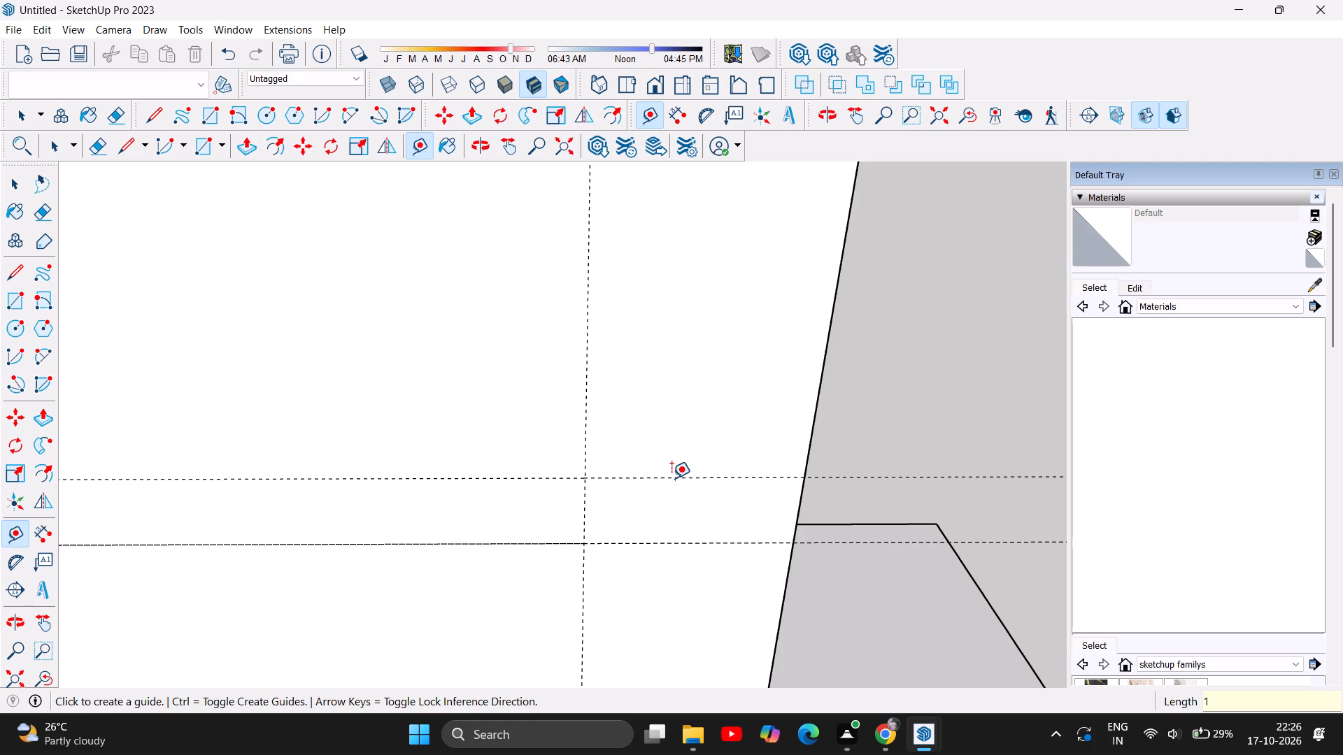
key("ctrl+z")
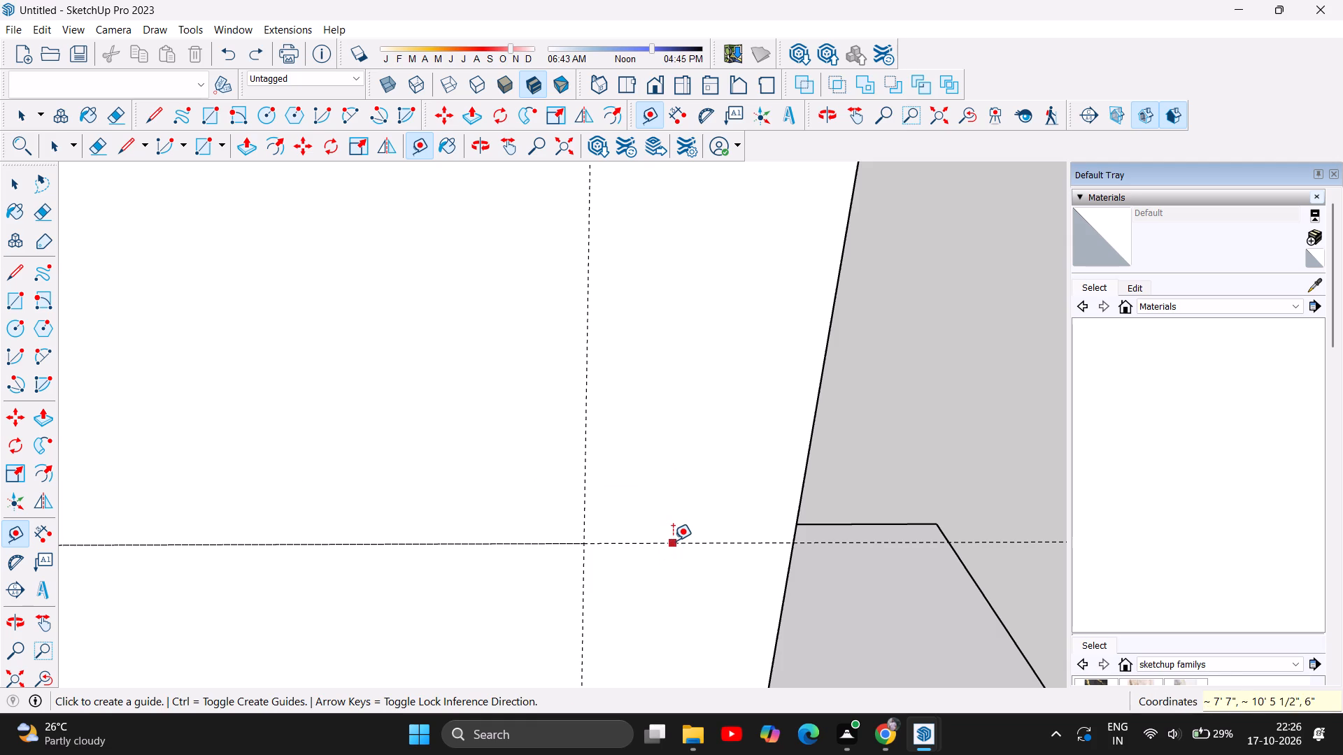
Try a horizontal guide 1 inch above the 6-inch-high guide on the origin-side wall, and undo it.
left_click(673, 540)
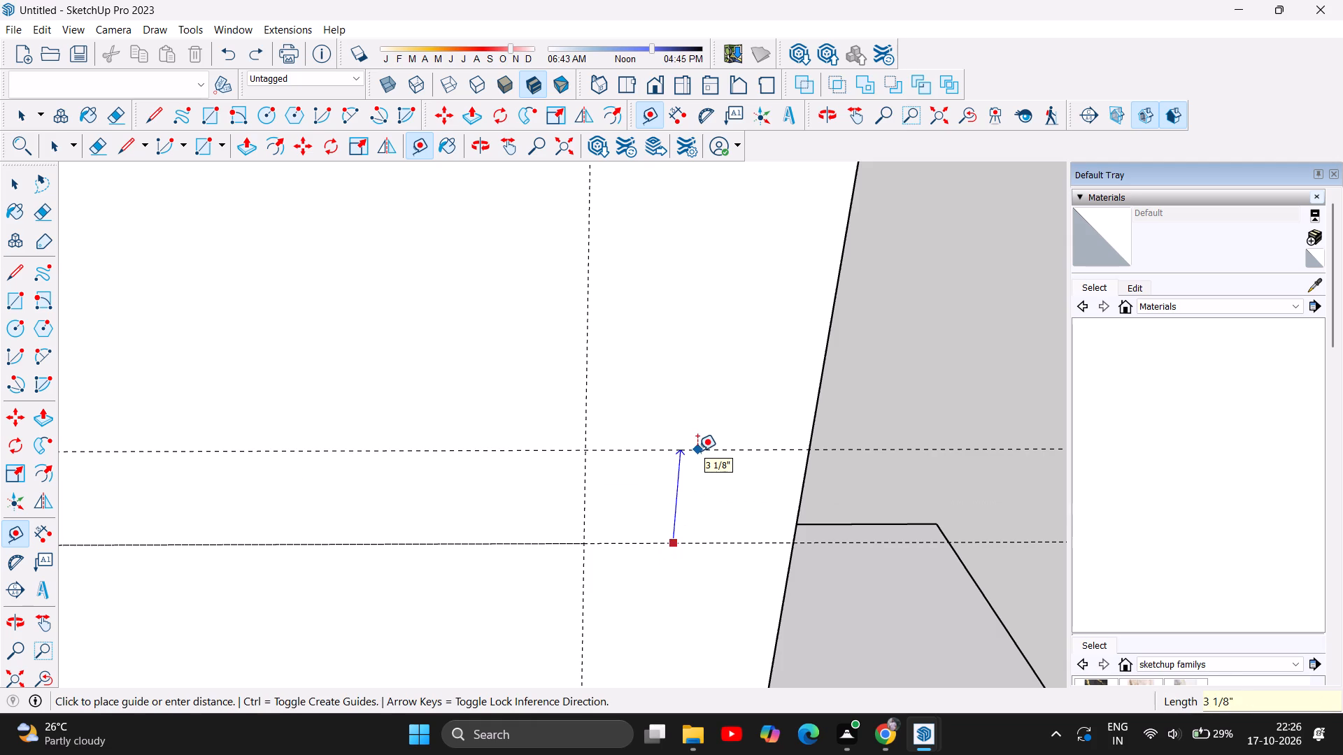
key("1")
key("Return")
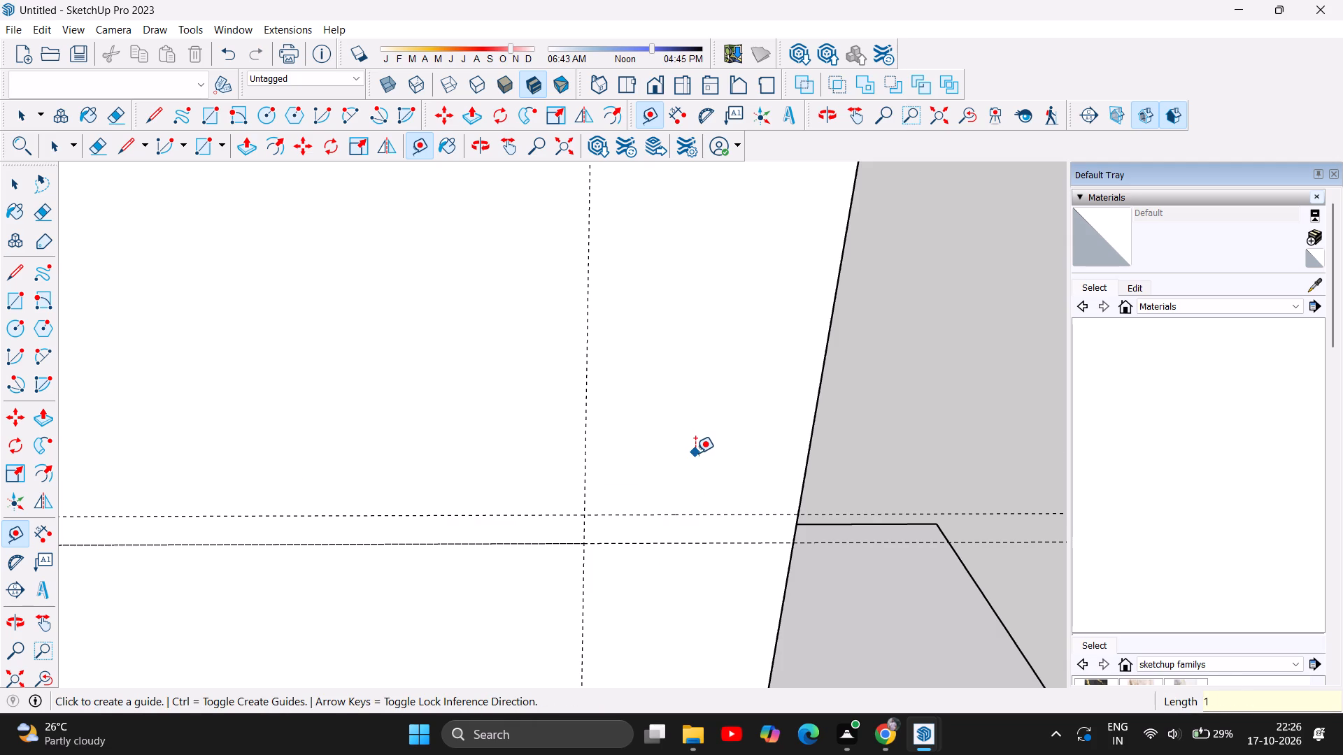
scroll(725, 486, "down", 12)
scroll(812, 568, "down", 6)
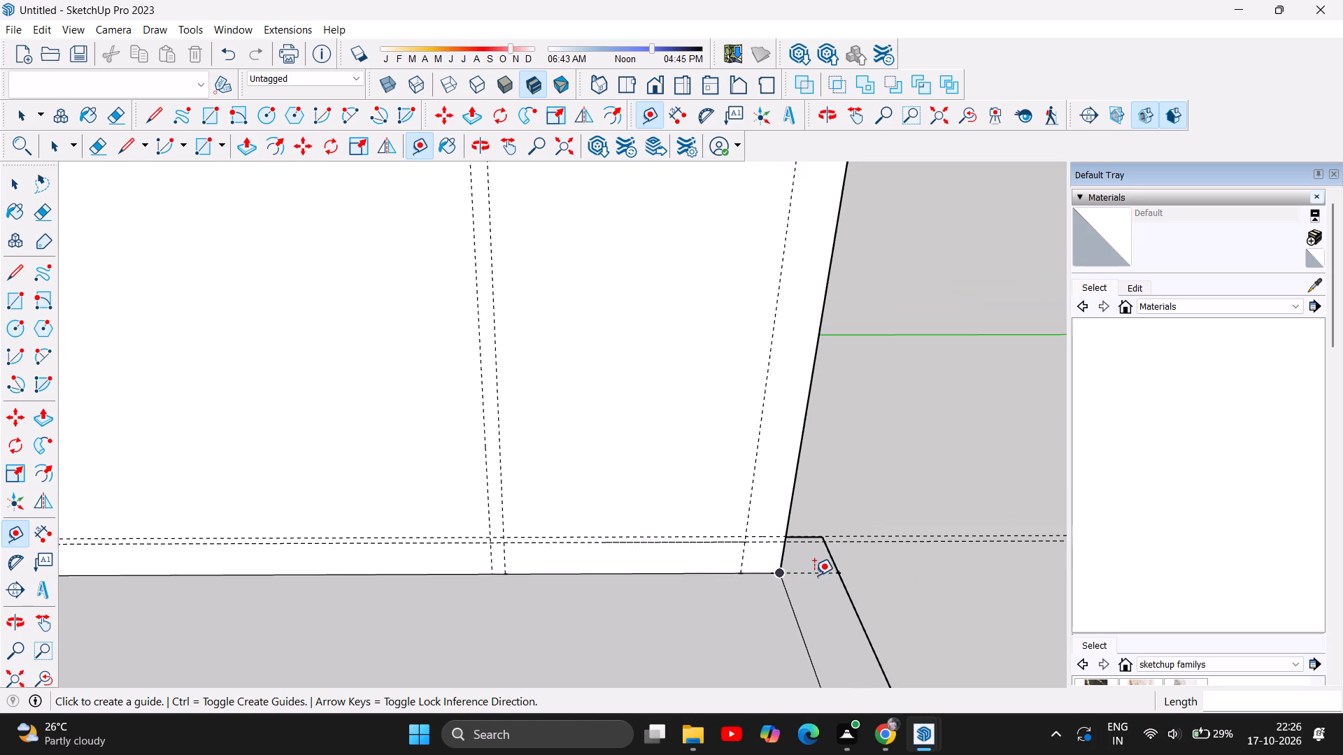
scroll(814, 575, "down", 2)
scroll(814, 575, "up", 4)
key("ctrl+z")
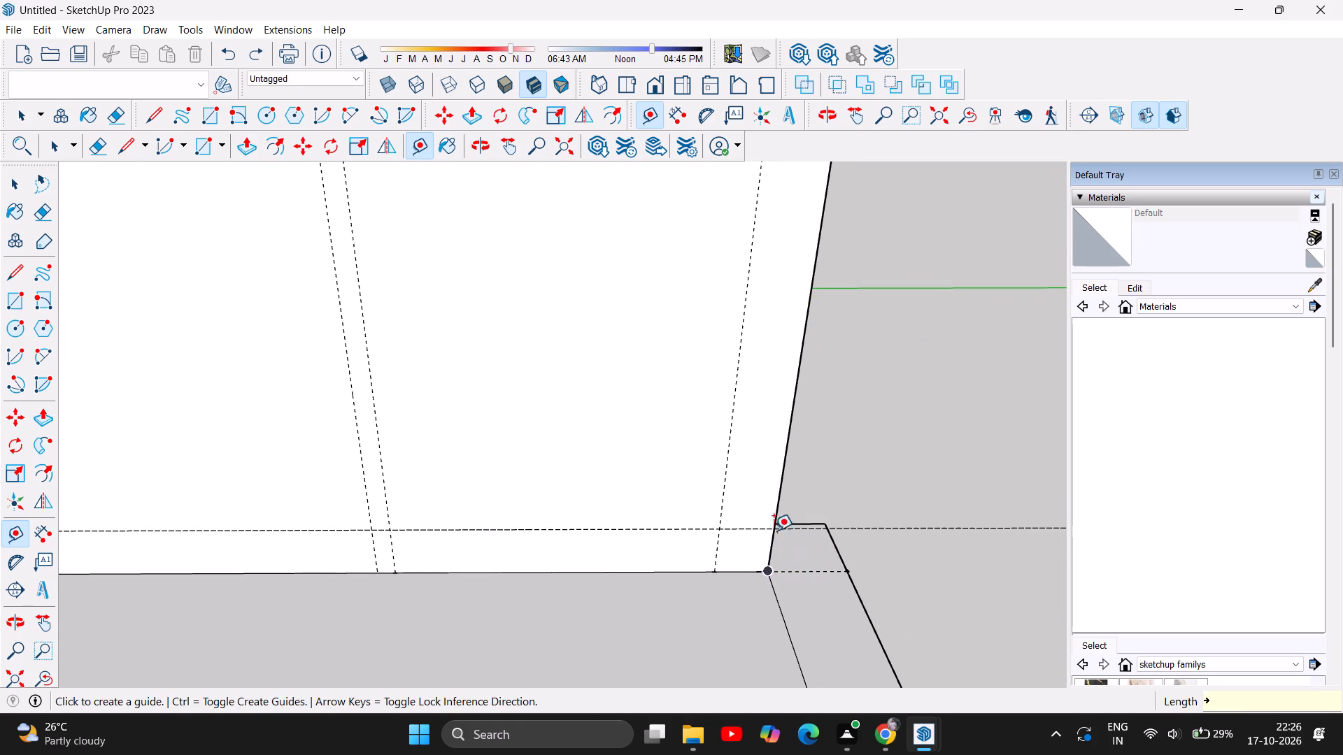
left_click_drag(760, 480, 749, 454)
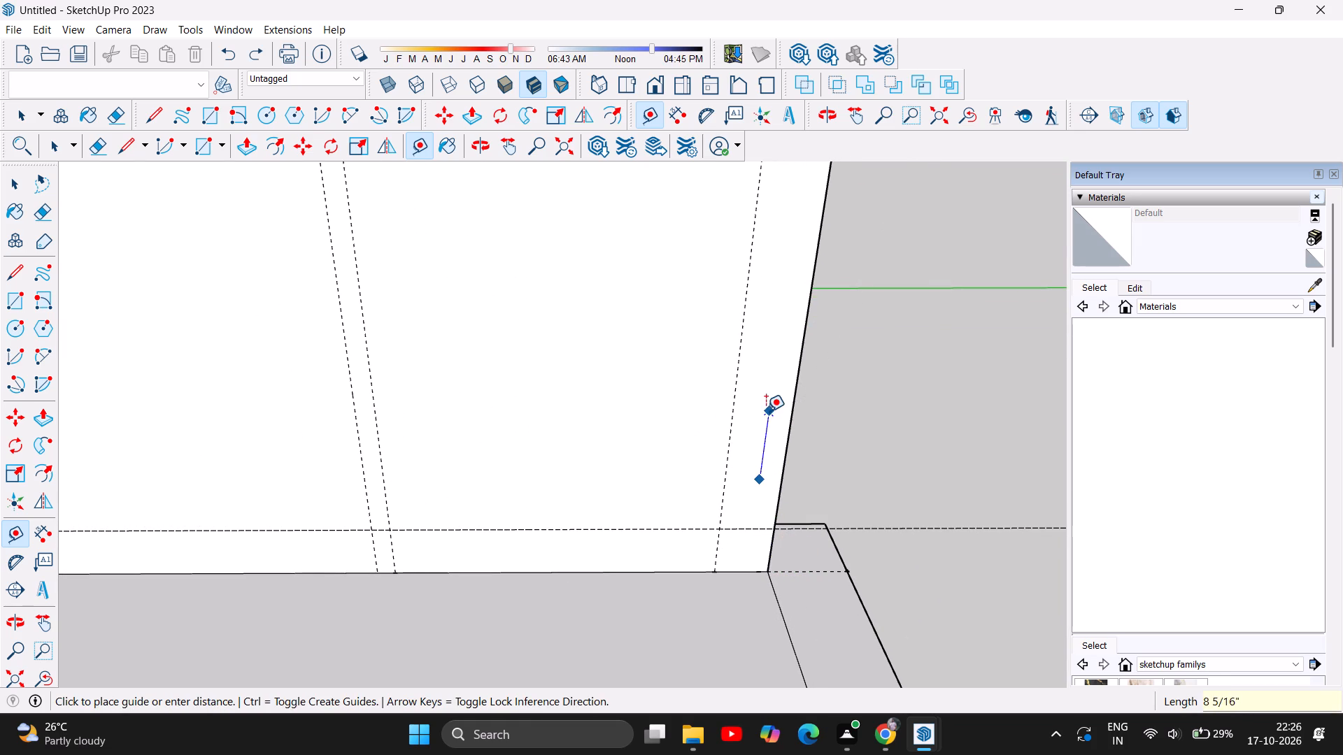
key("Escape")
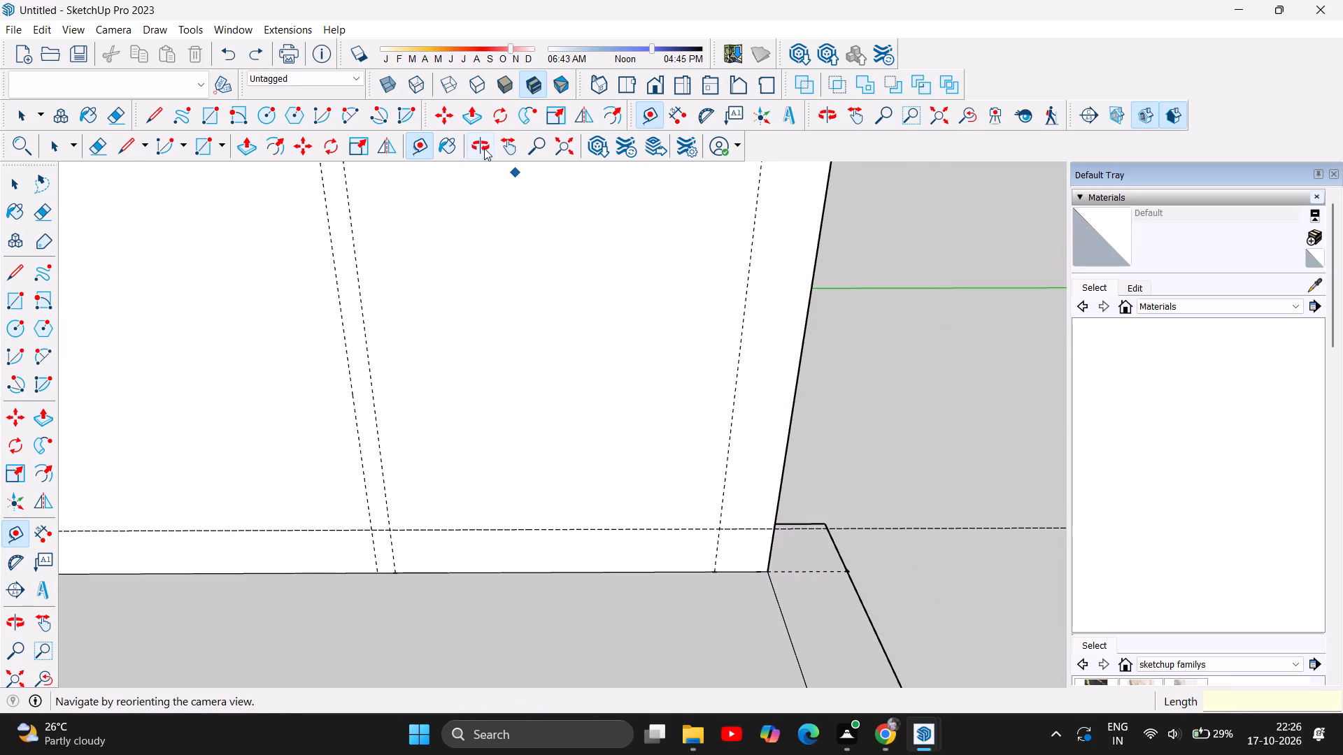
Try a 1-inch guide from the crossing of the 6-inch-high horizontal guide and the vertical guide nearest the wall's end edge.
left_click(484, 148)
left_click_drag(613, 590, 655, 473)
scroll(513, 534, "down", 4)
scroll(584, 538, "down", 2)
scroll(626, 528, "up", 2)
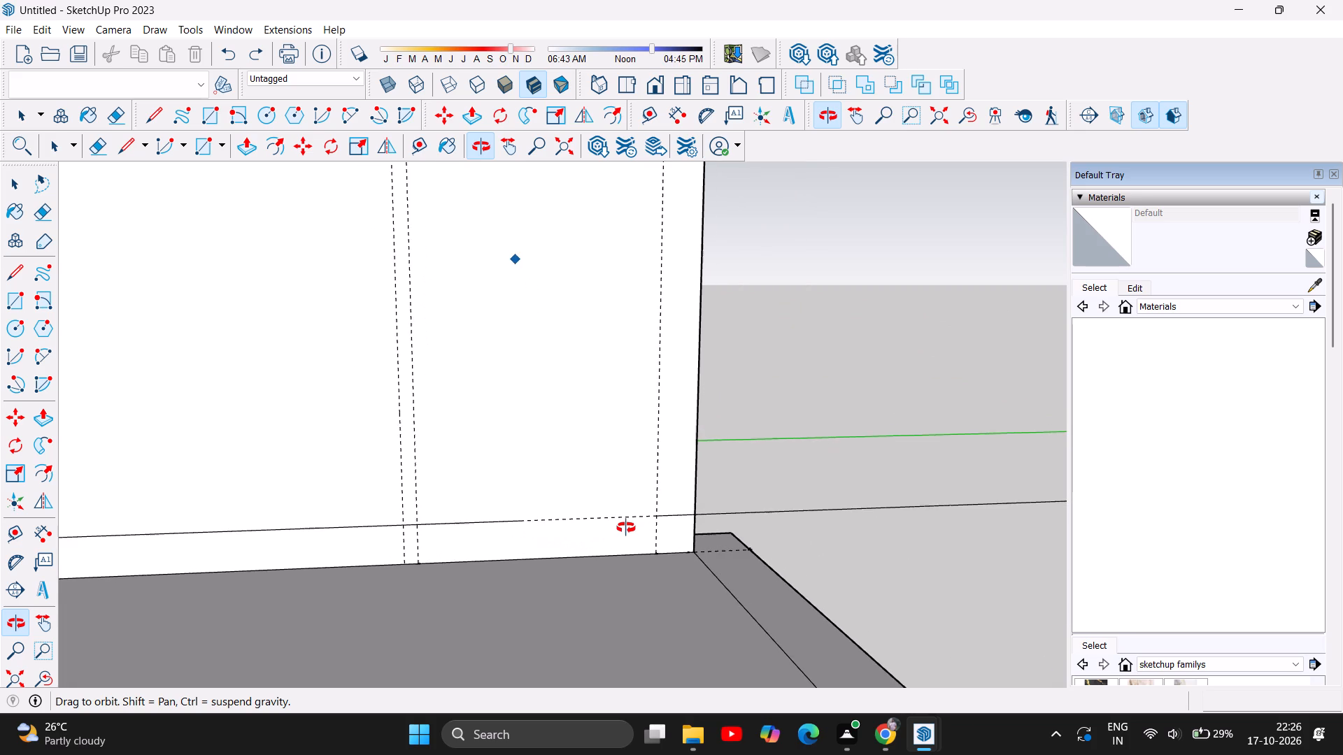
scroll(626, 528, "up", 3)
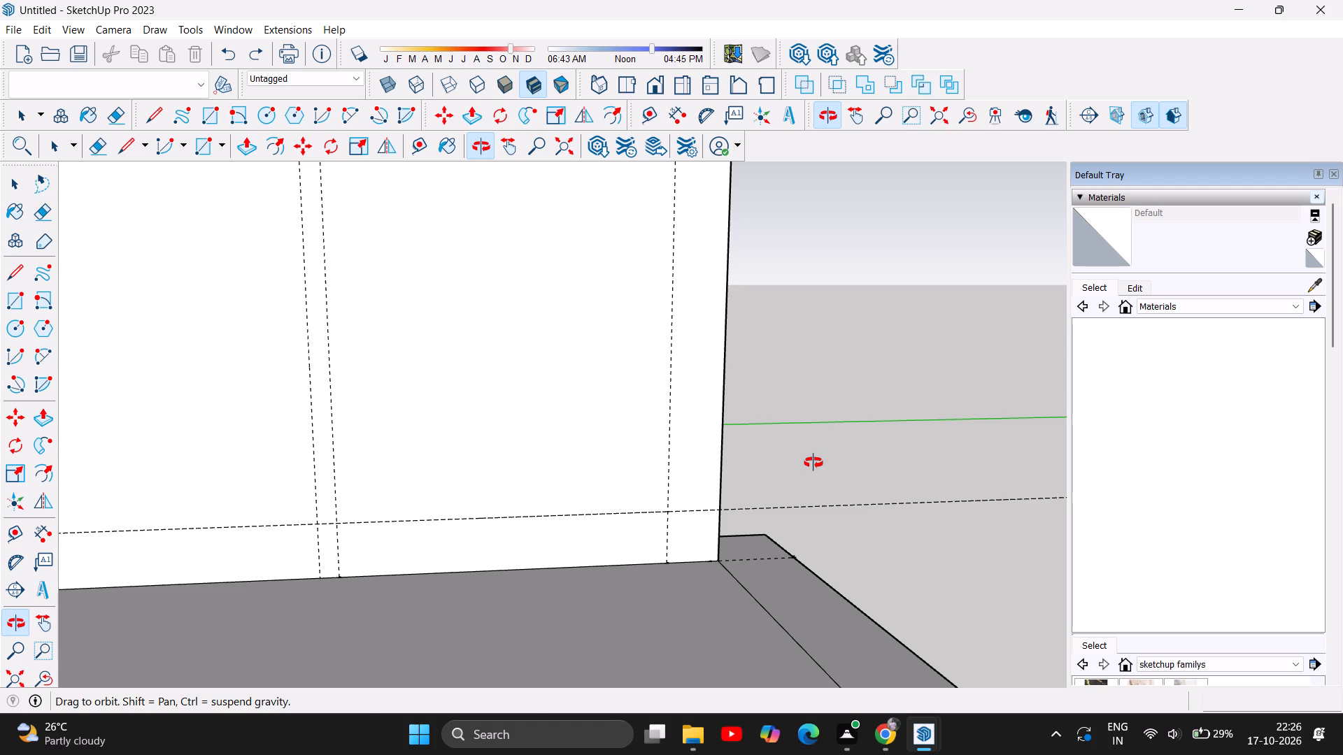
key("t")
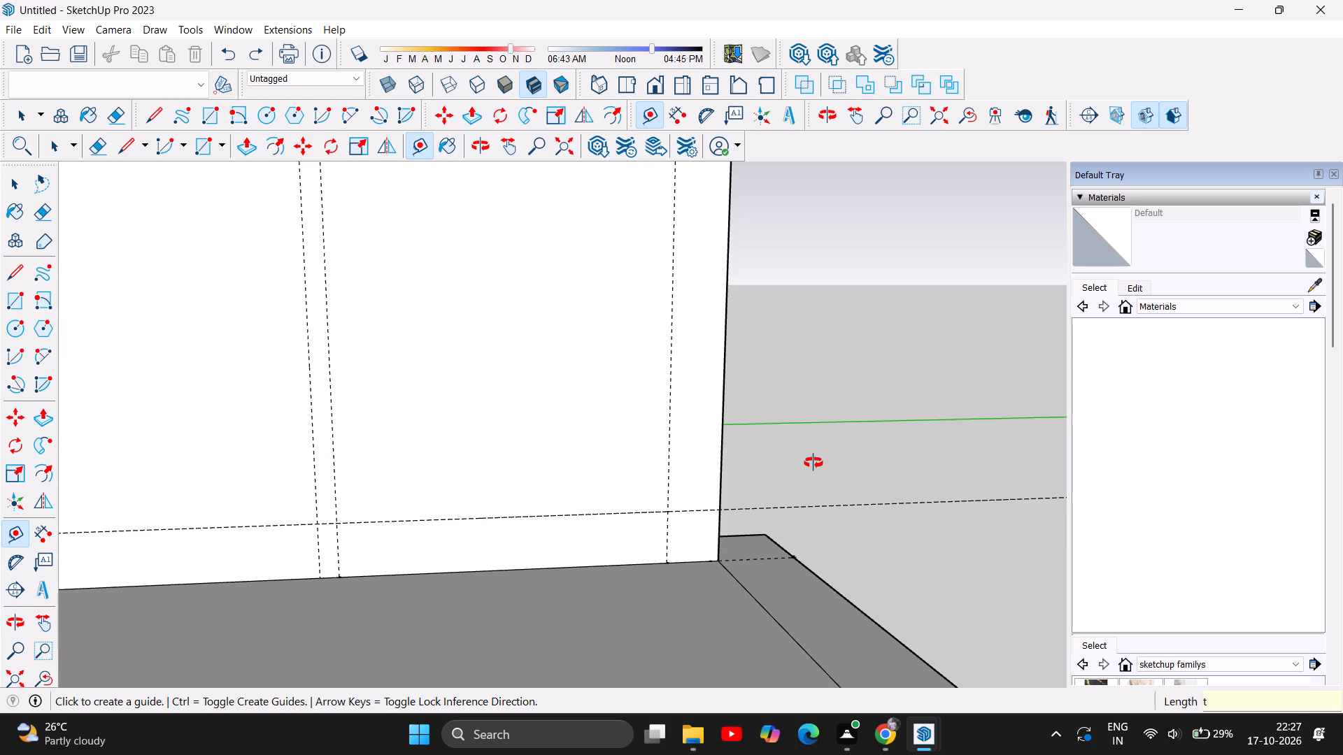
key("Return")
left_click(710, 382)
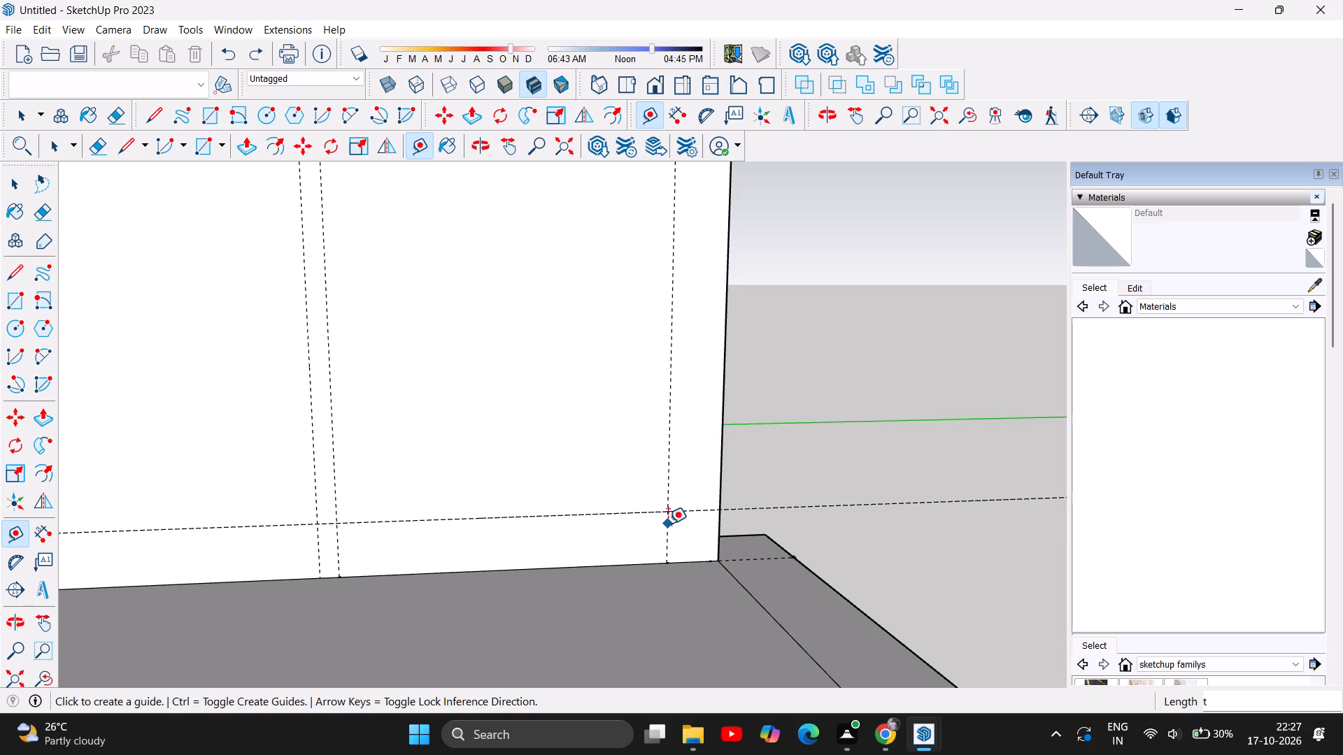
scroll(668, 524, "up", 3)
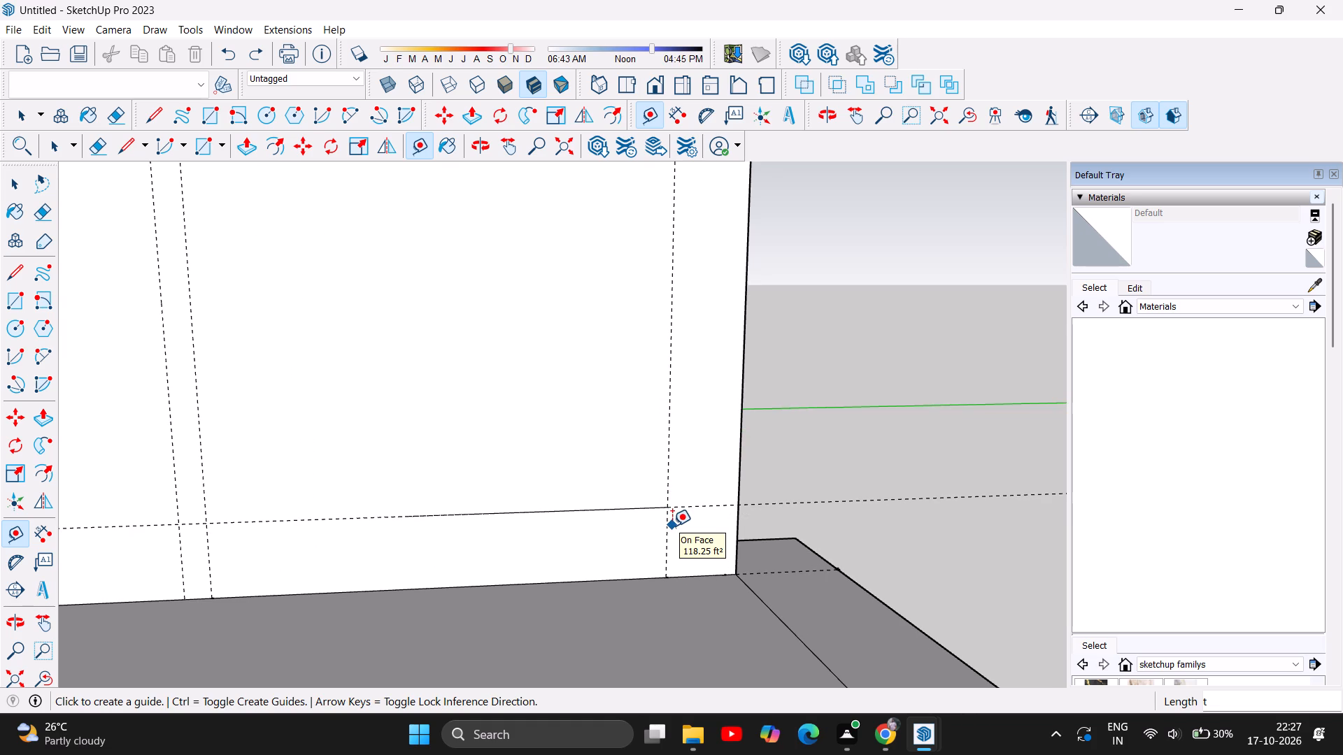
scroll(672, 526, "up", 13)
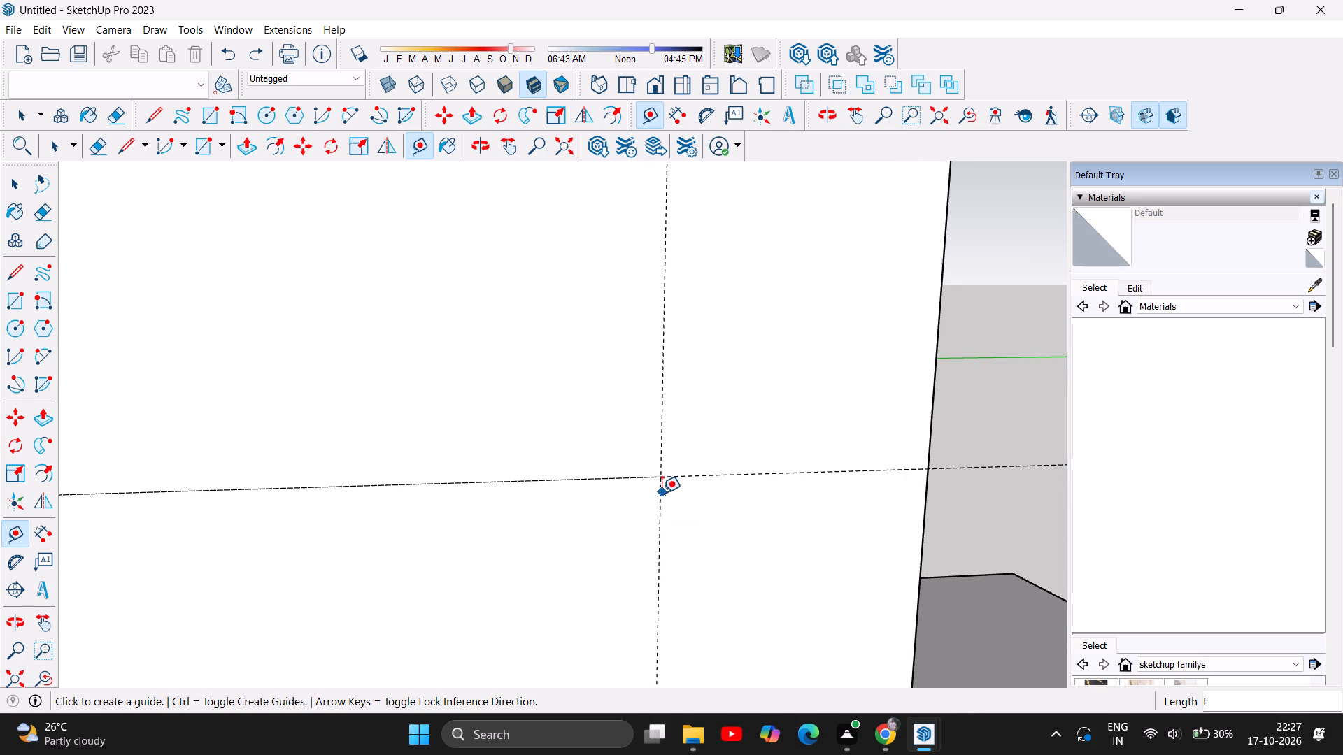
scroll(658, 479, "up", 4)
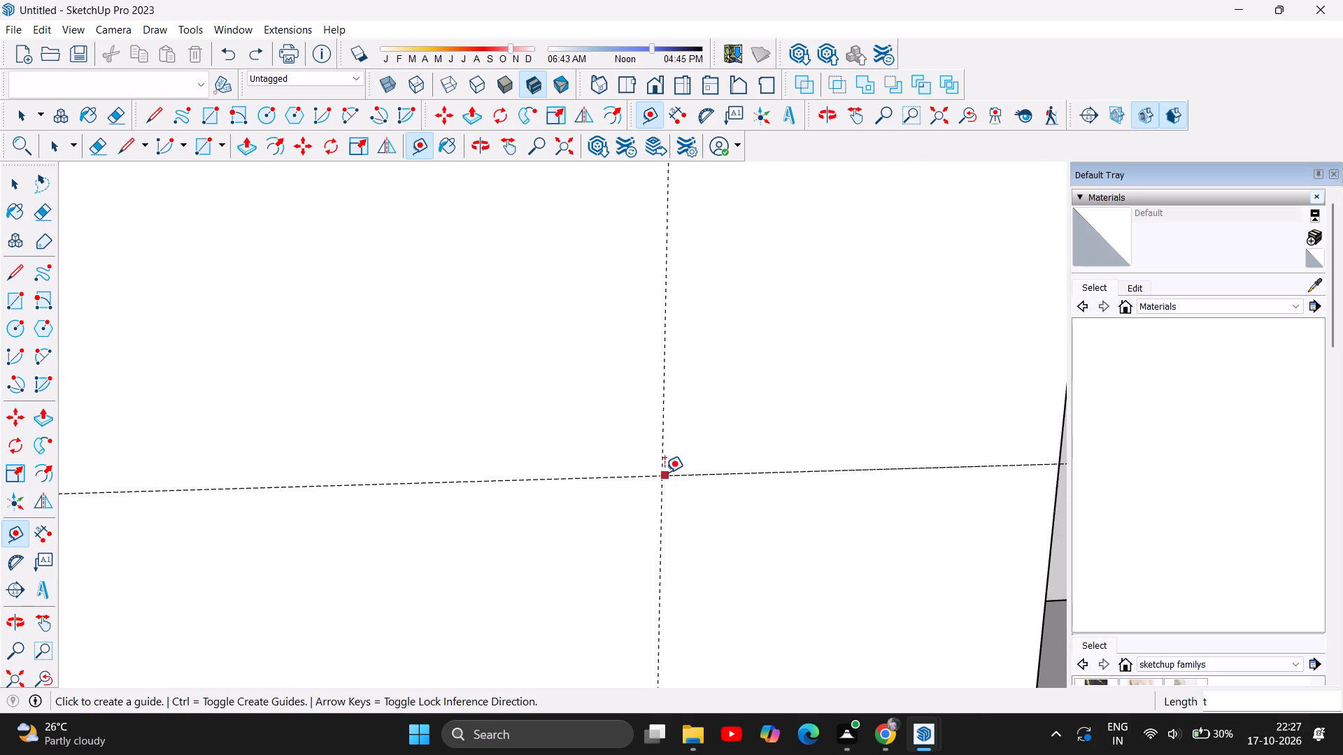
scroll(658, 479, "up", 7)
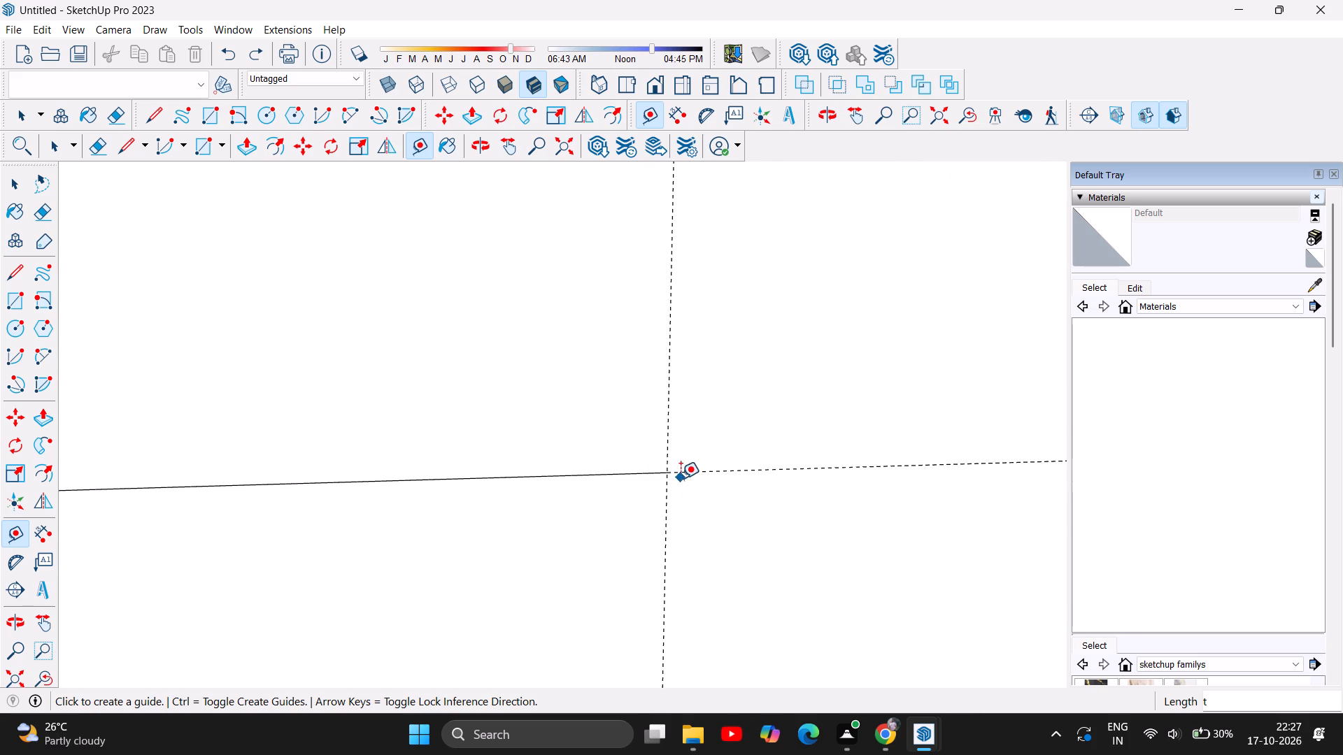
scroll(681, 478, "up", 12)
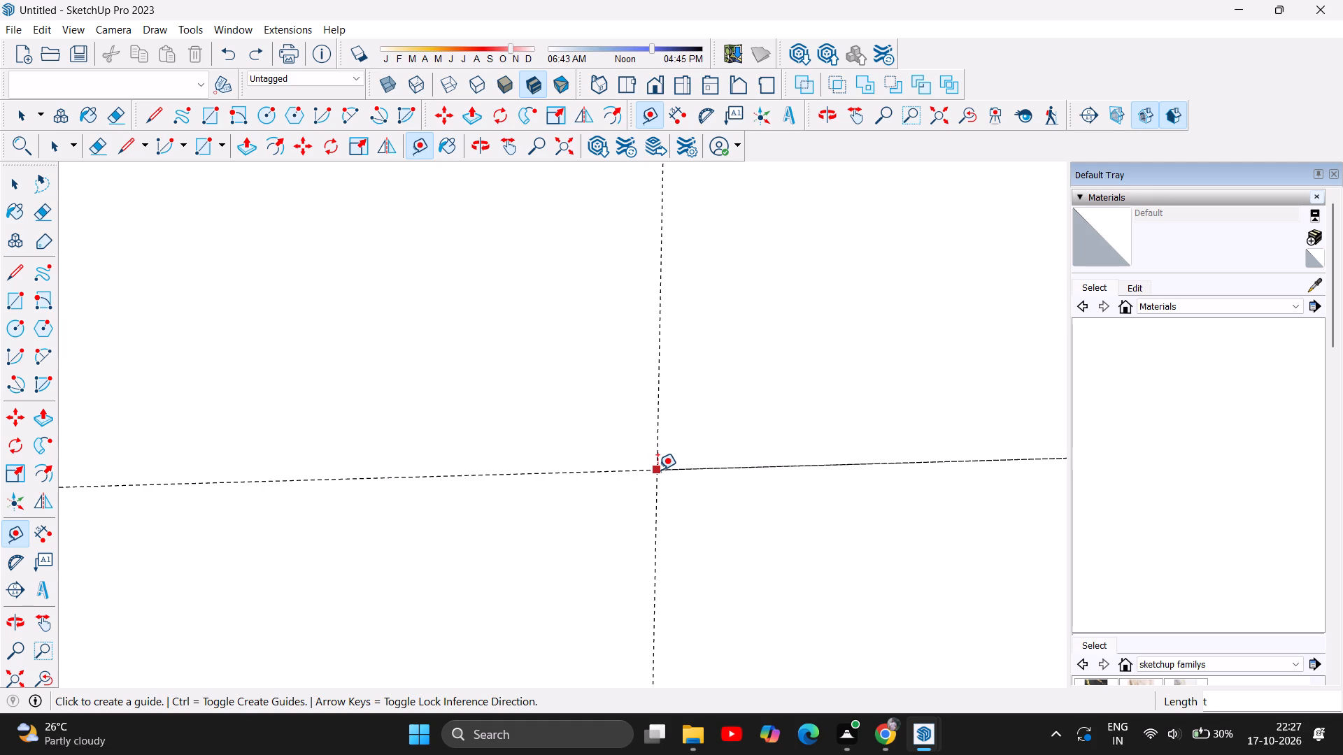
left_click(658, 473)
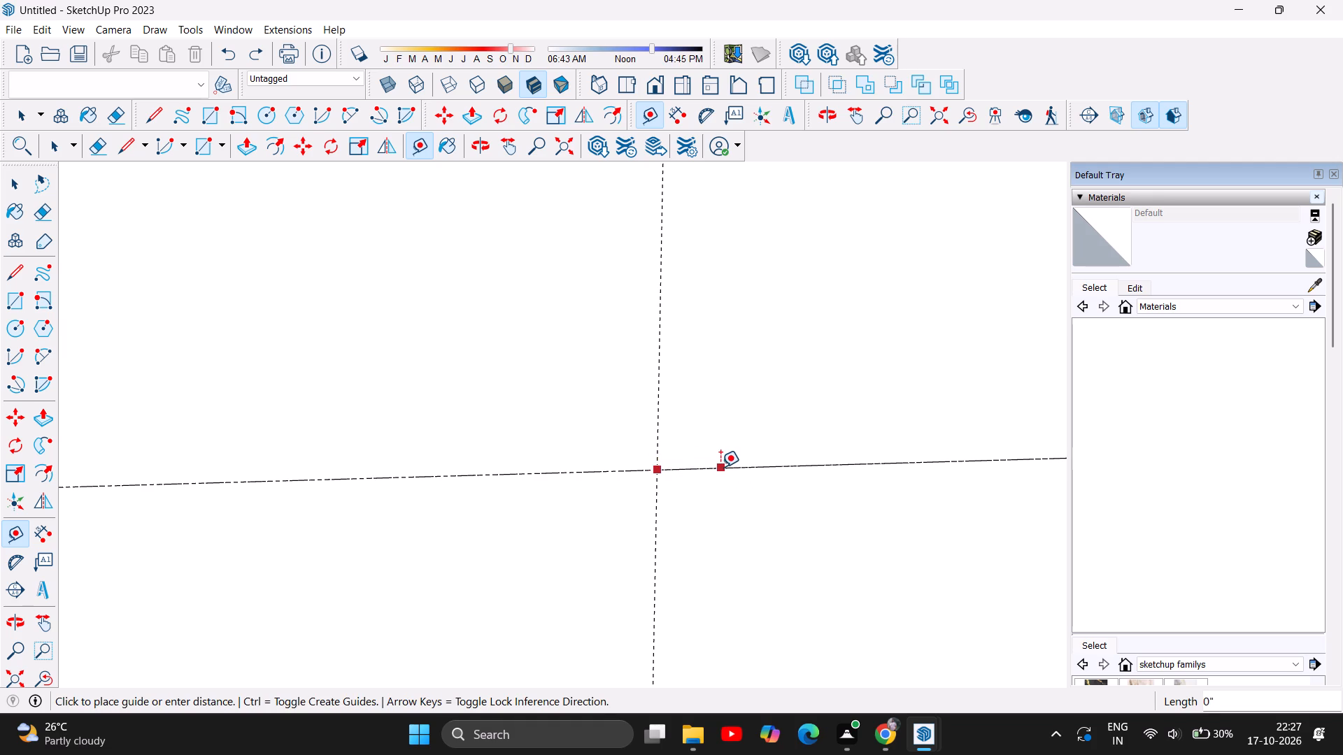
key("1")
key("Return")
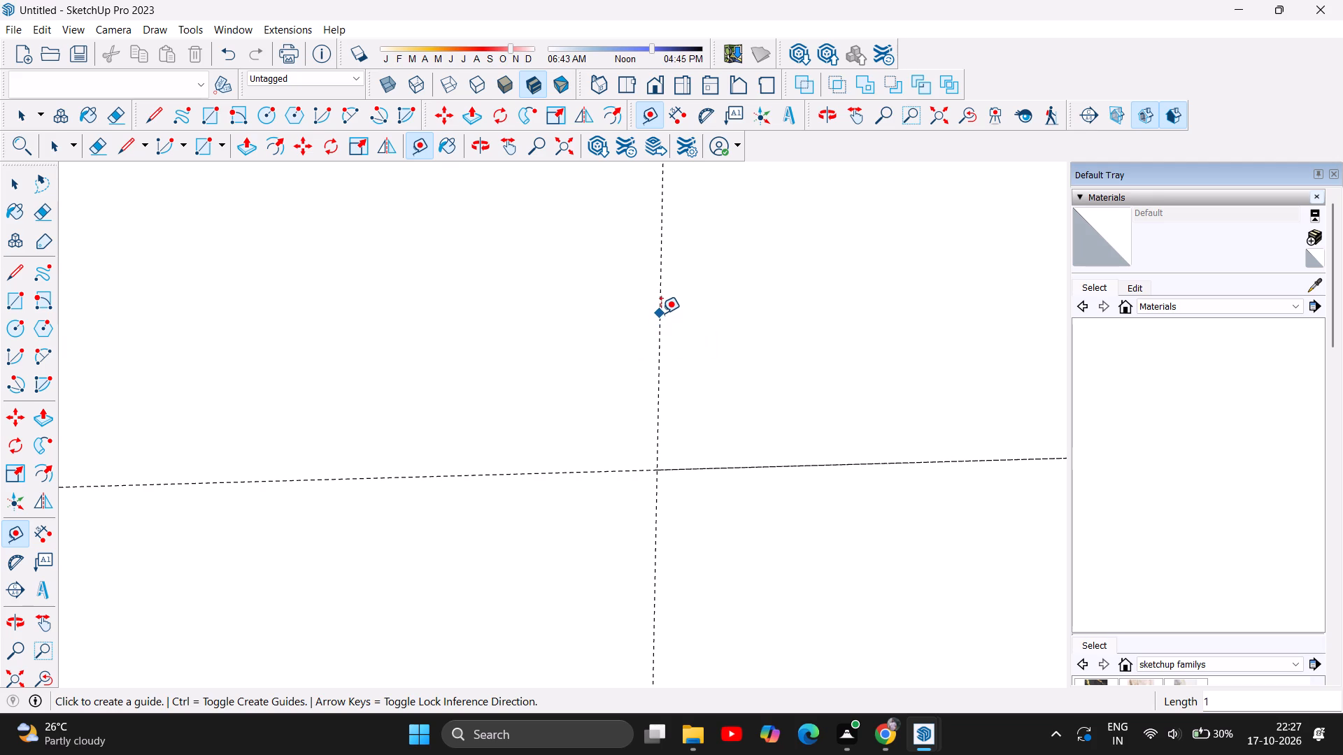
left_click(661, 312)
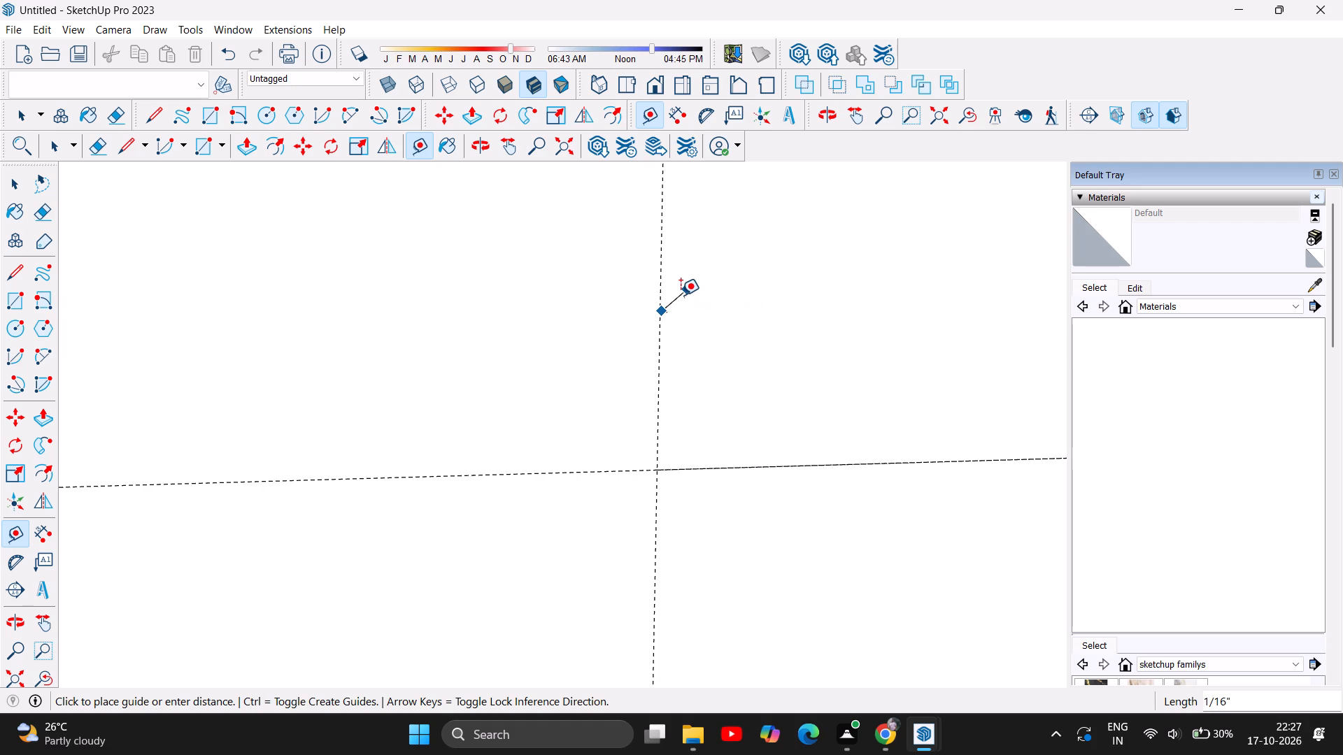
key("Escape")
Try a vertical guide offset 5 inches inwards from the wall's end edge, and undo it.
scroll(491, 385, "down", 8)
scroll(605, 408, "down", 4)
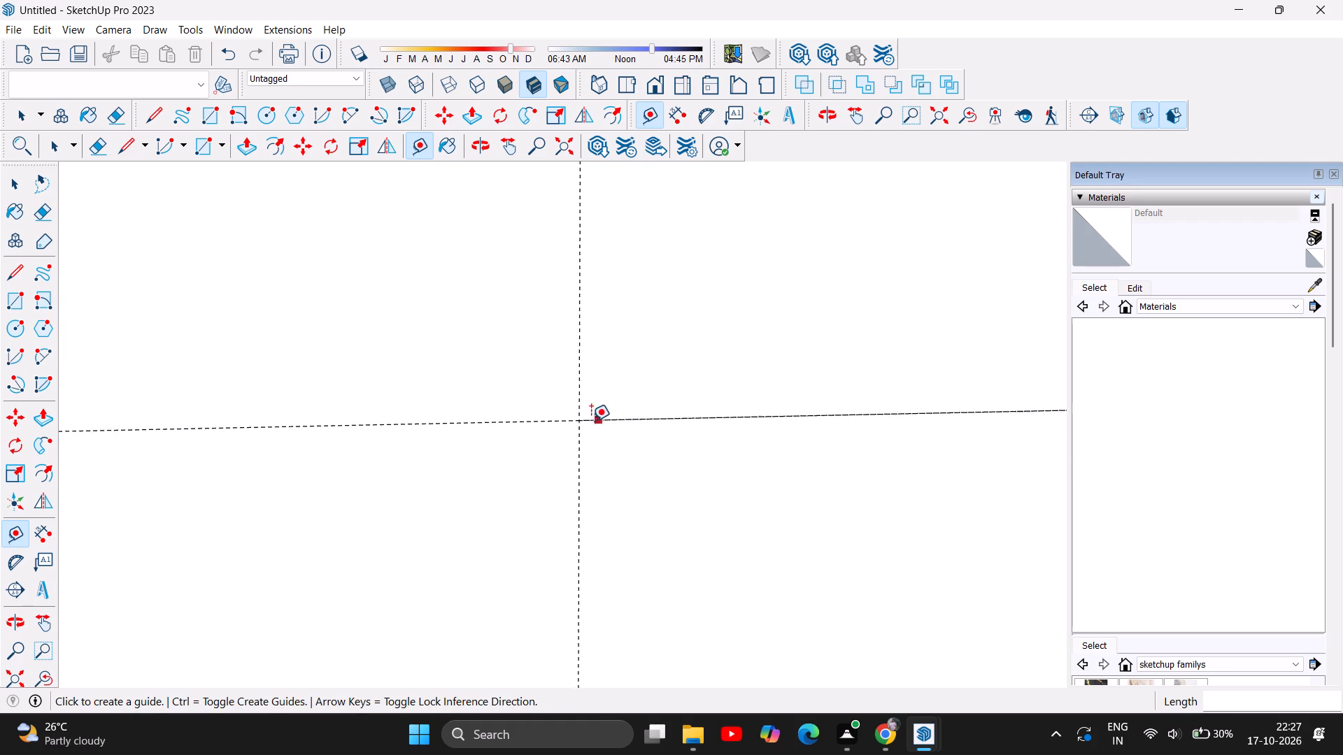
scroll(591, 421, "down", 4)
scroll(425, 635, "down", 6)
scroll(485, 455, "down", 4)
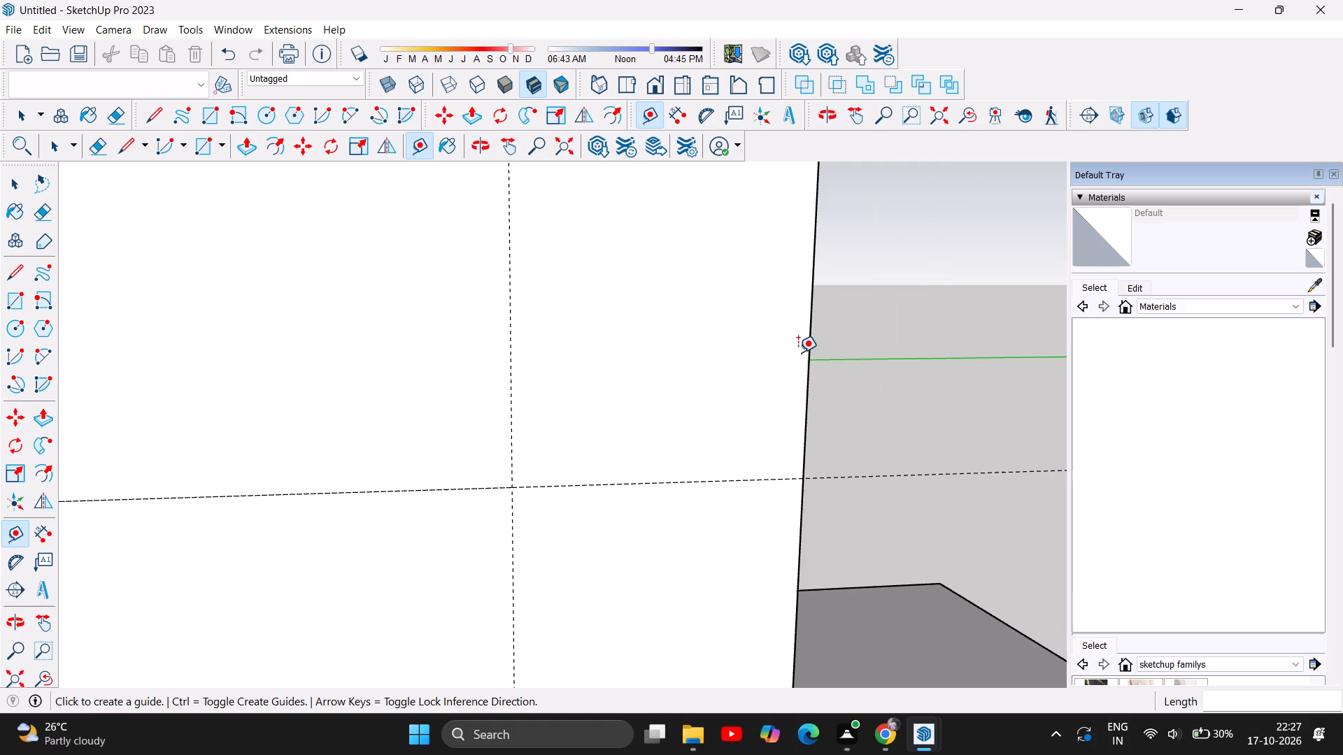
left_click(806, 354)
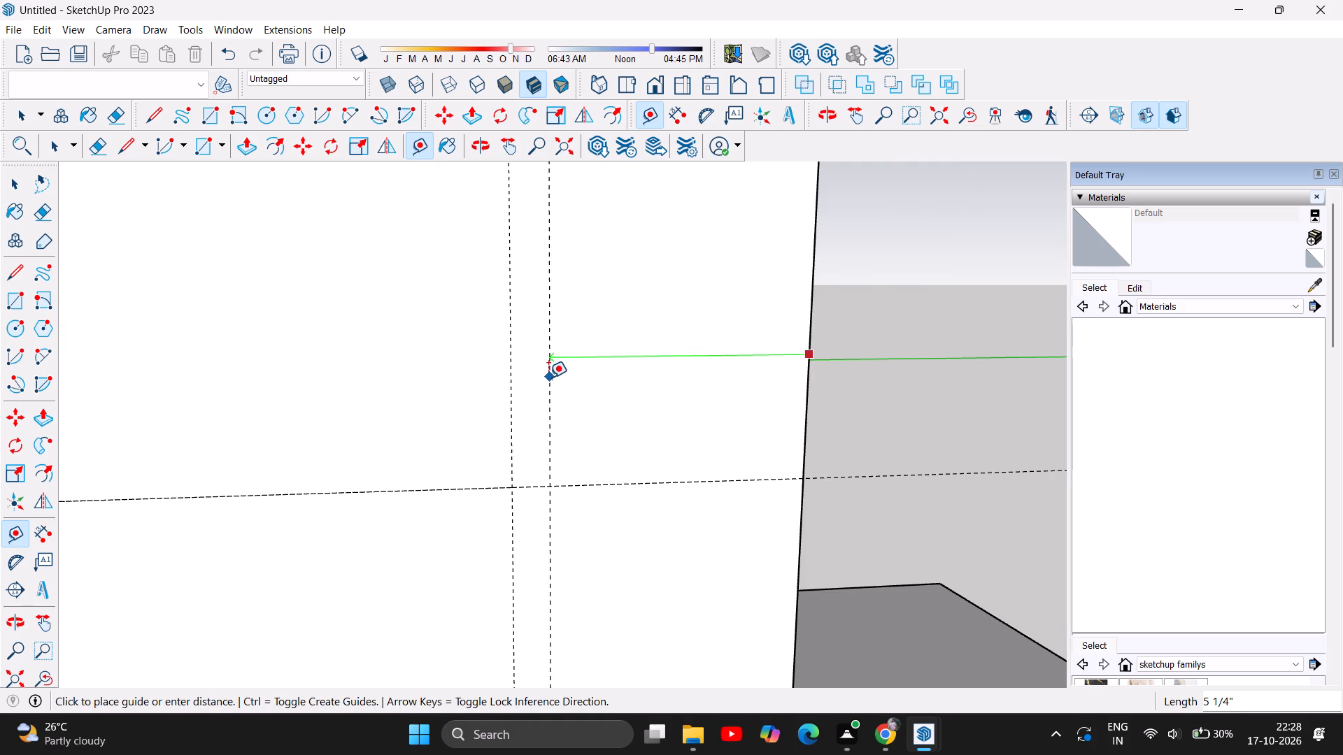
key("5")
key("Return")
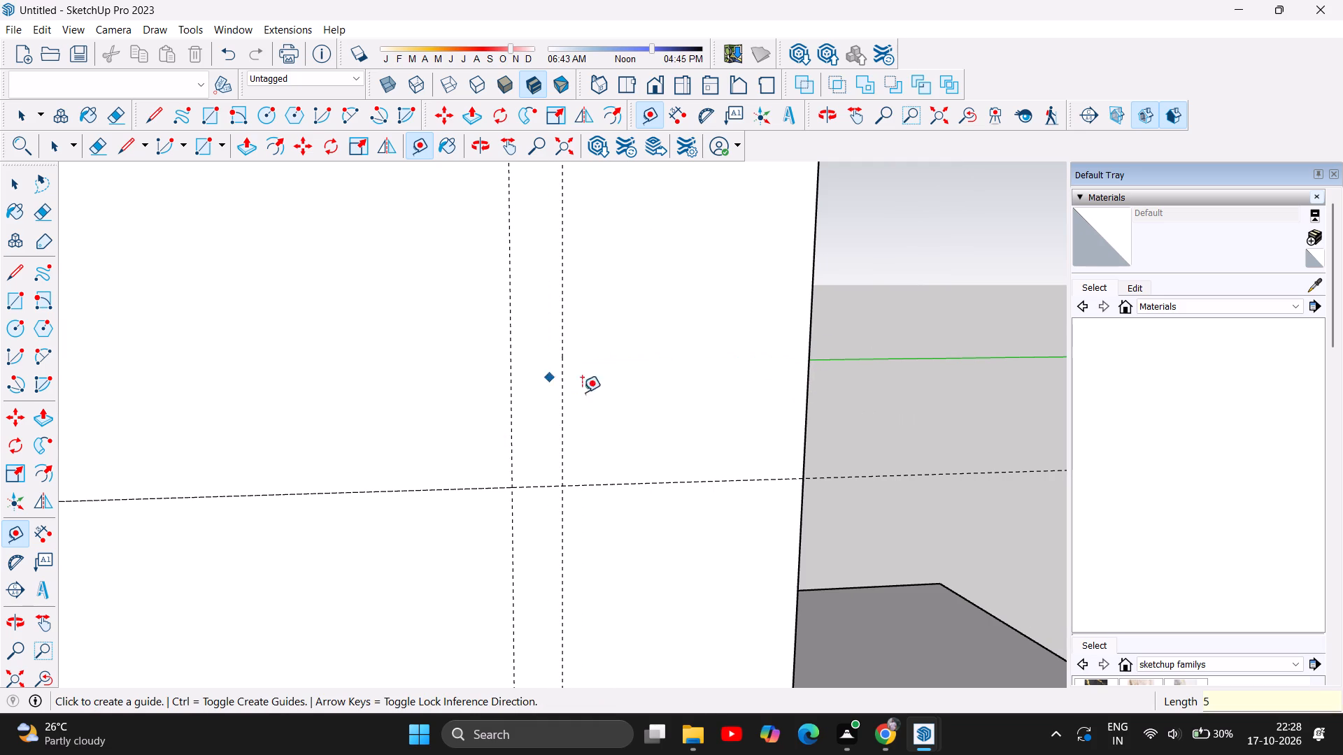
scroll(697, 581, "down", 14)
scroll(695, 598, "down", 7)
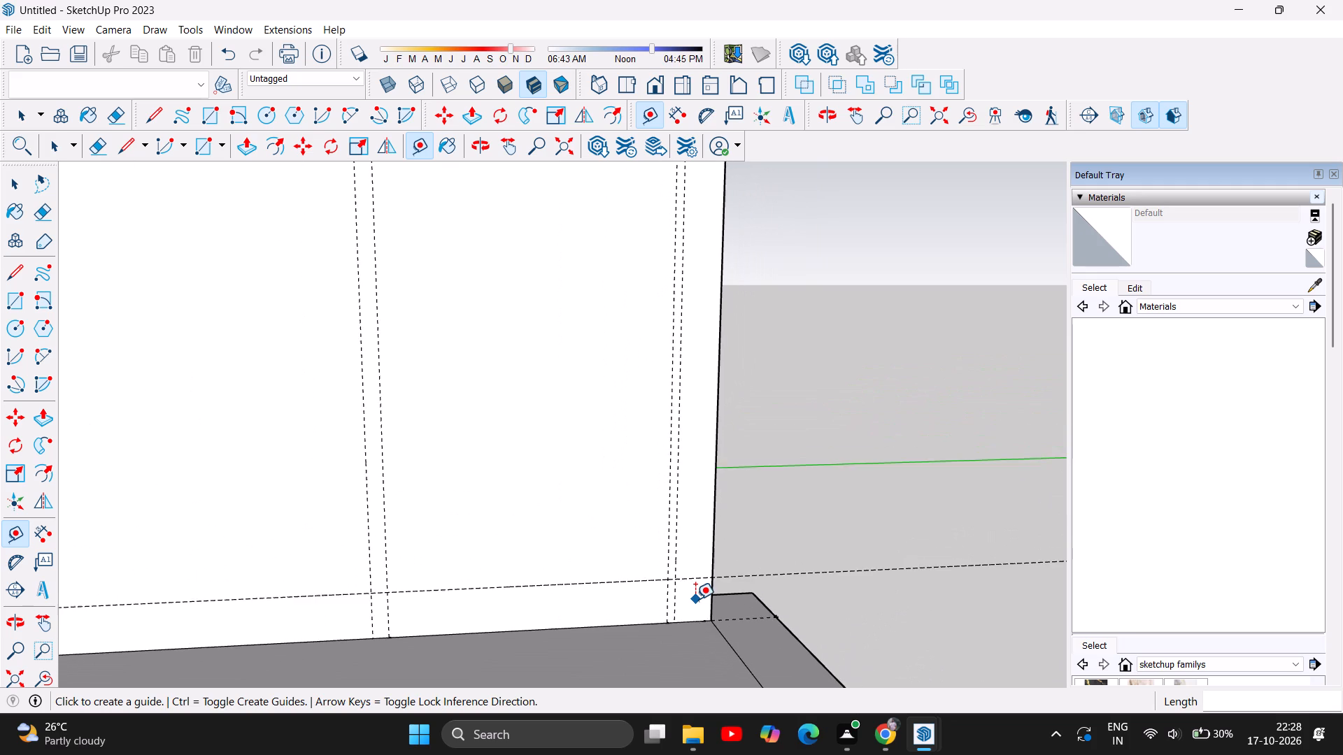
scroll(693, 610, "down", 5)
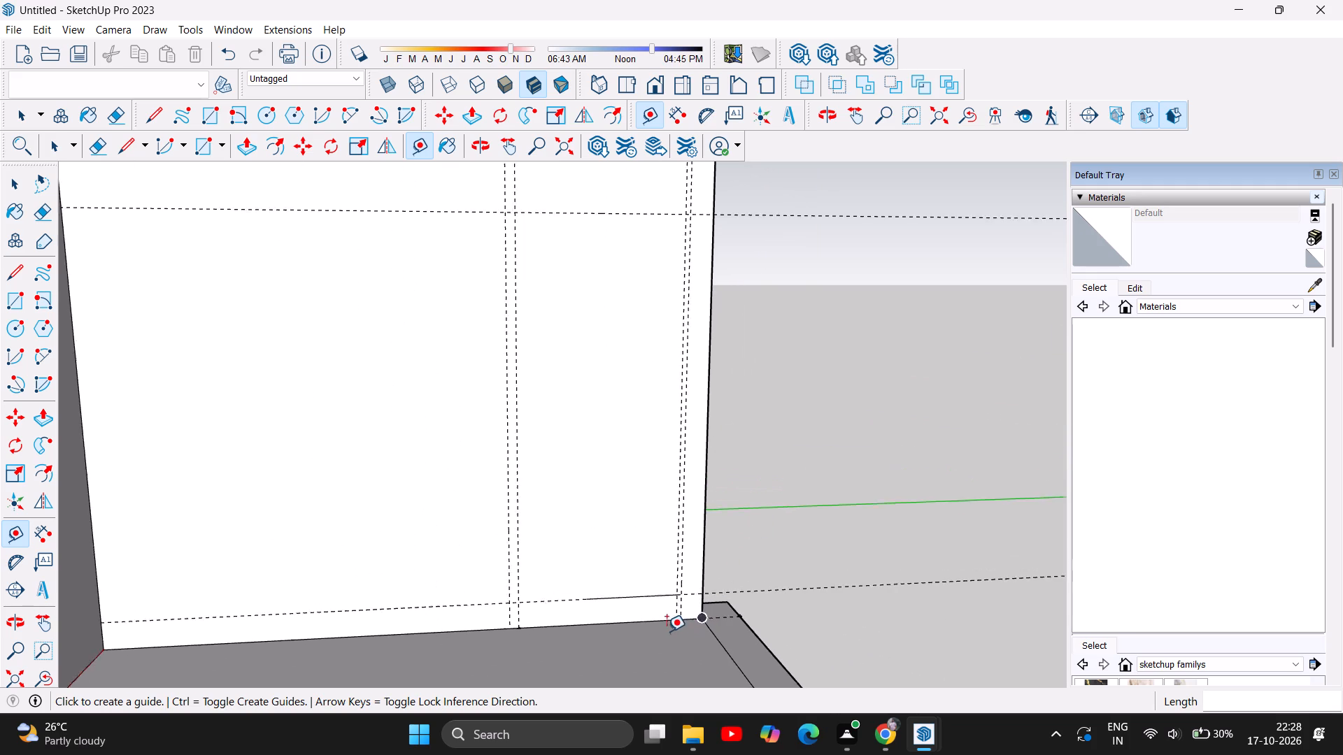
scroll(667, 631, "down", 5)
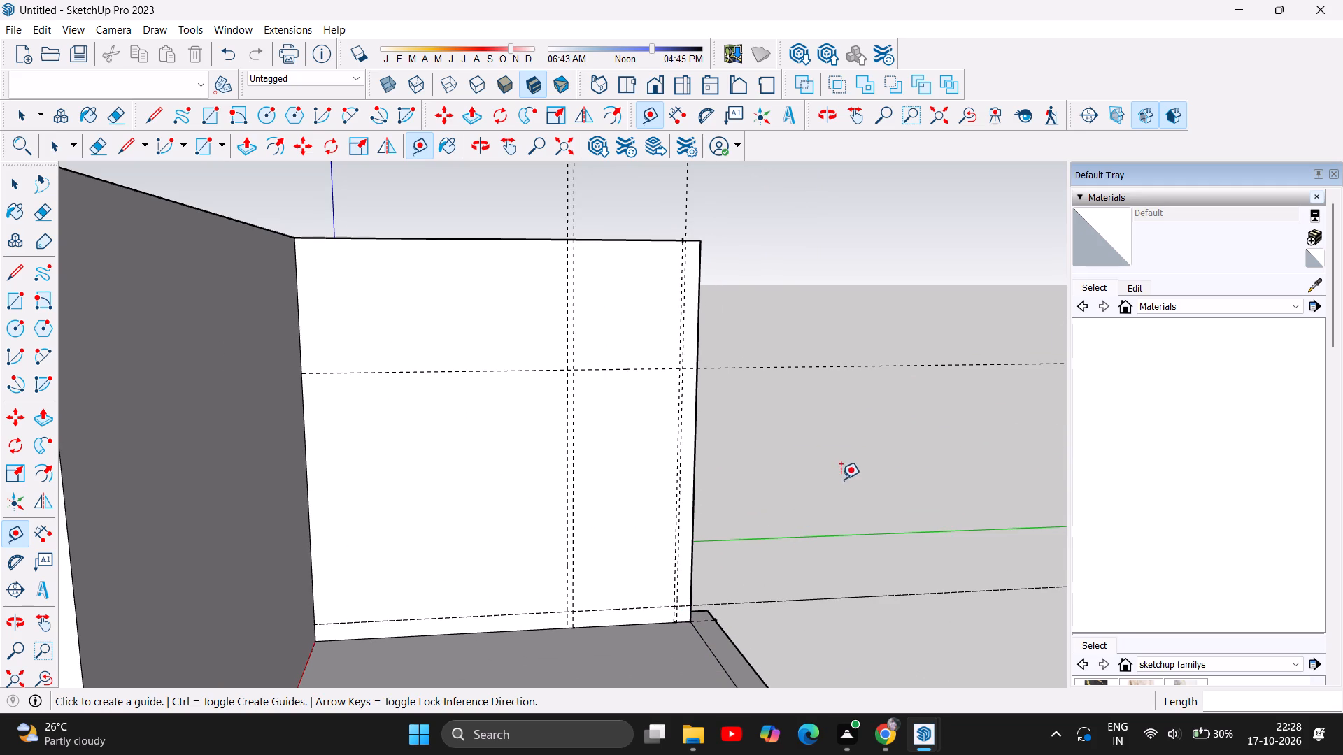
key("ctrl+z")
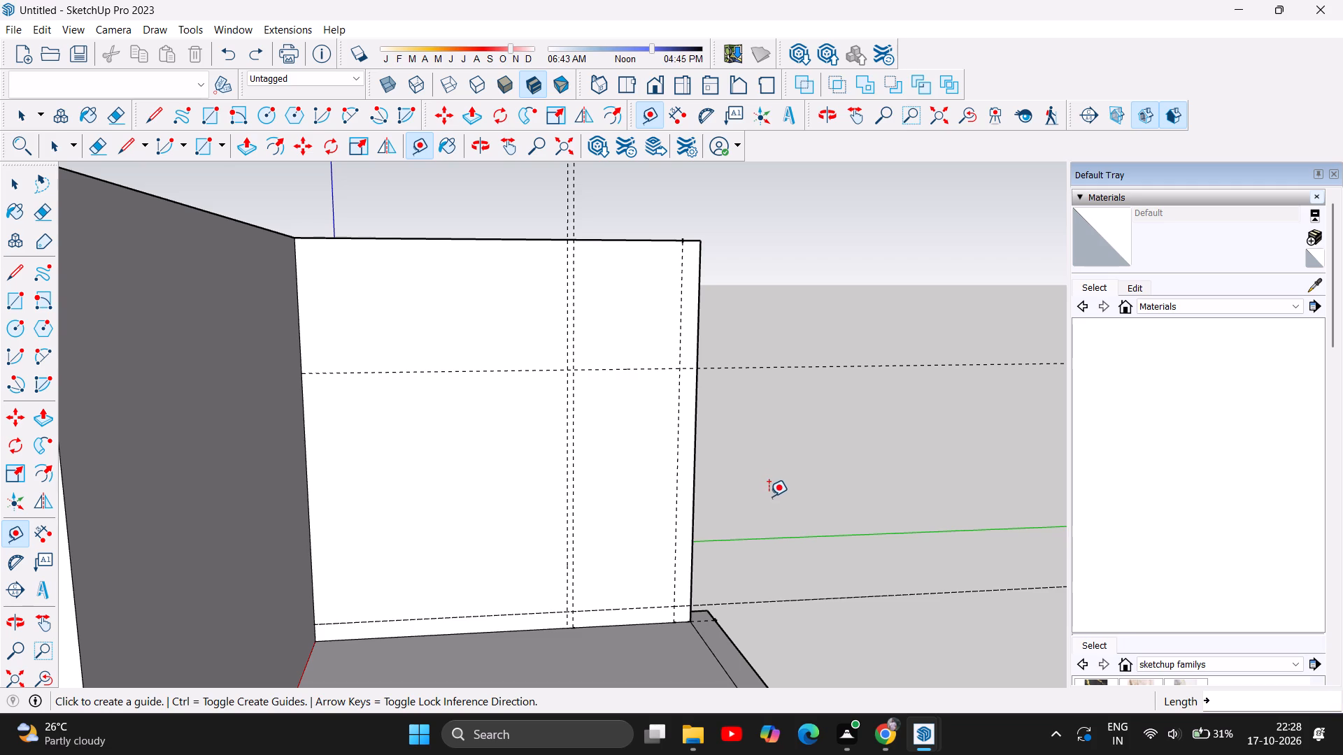
Offset guides 4 inches from the wall's end edge, placing one on the wall face between that edge and the nearest vertical guide.
left_click(692, 458)
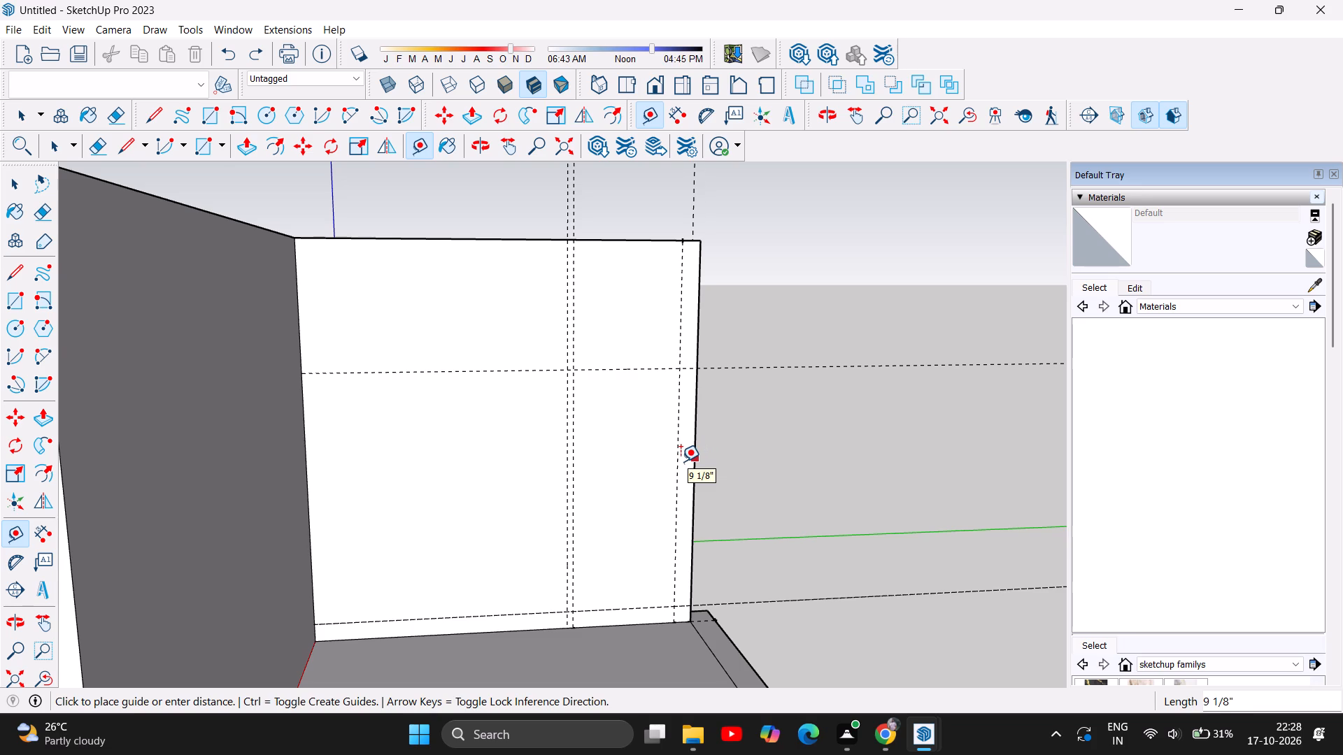
key("4")
key("Return")
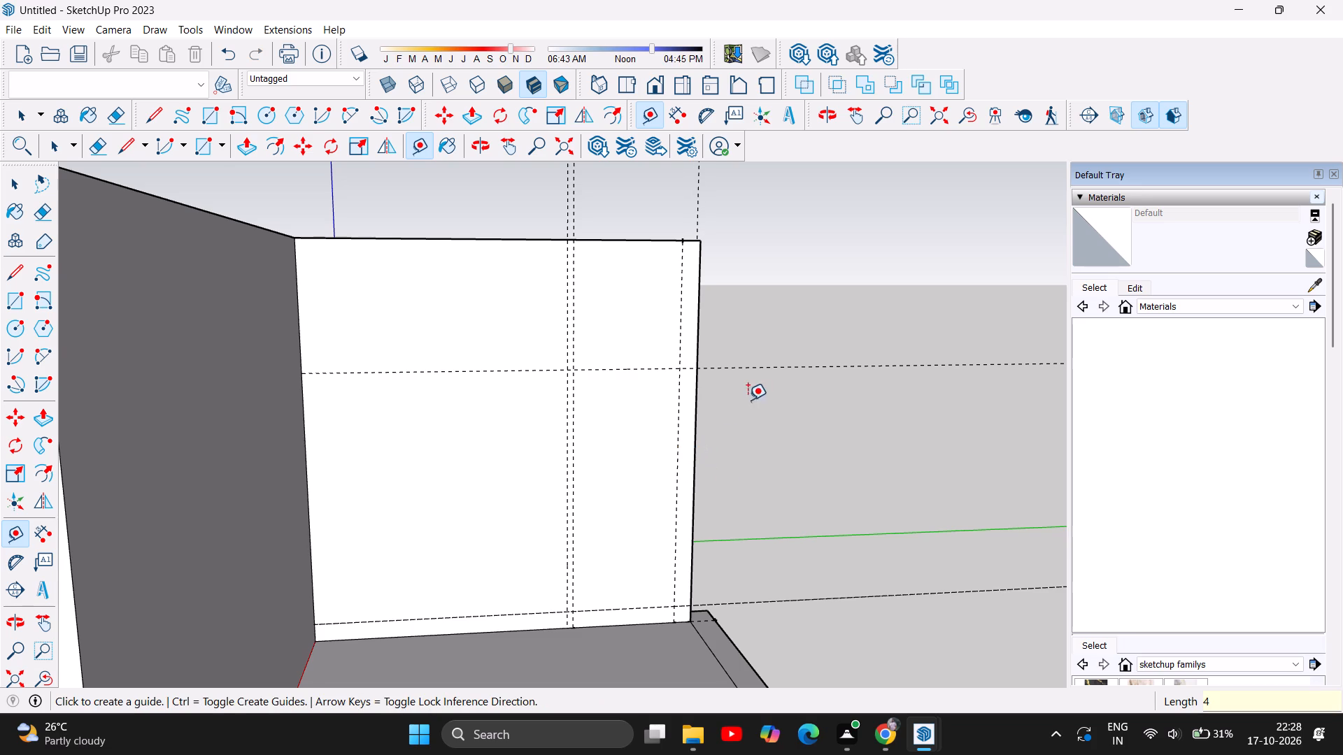
scroll(682, 506, "up", 10)
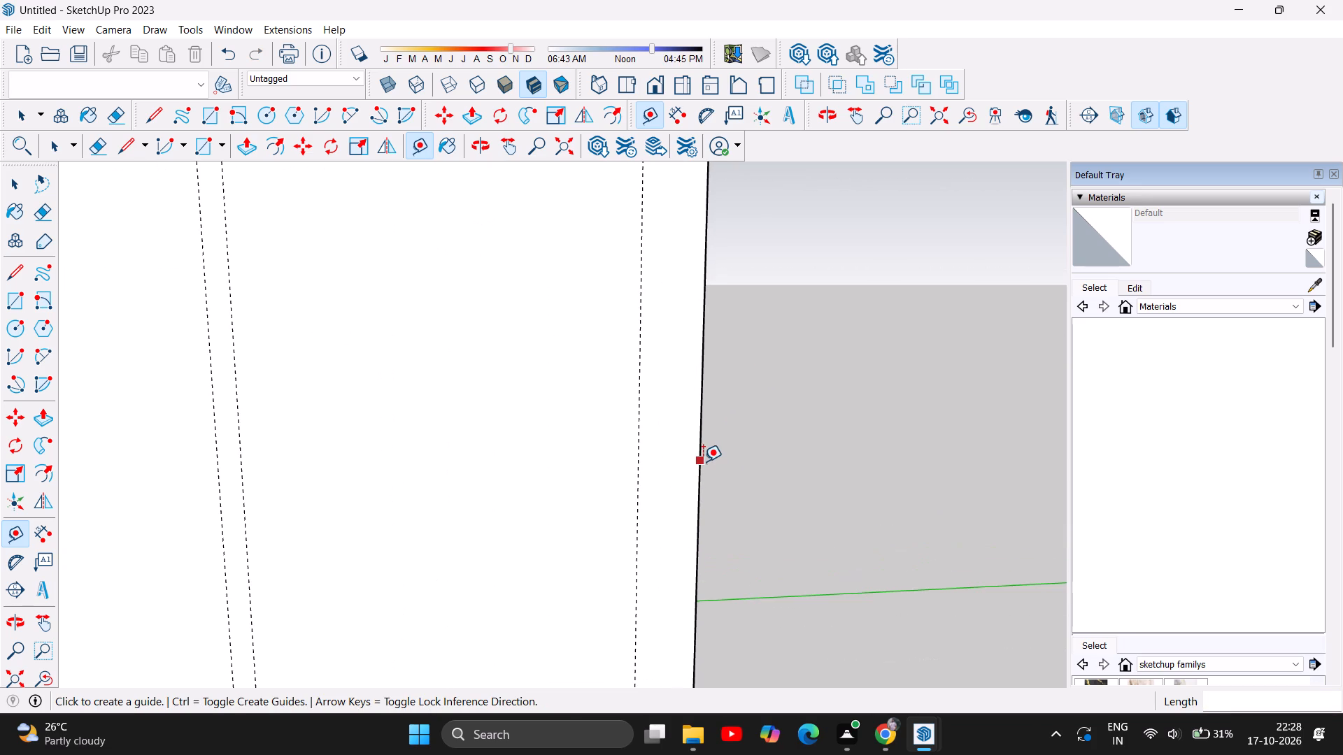
left_click(703, 461)
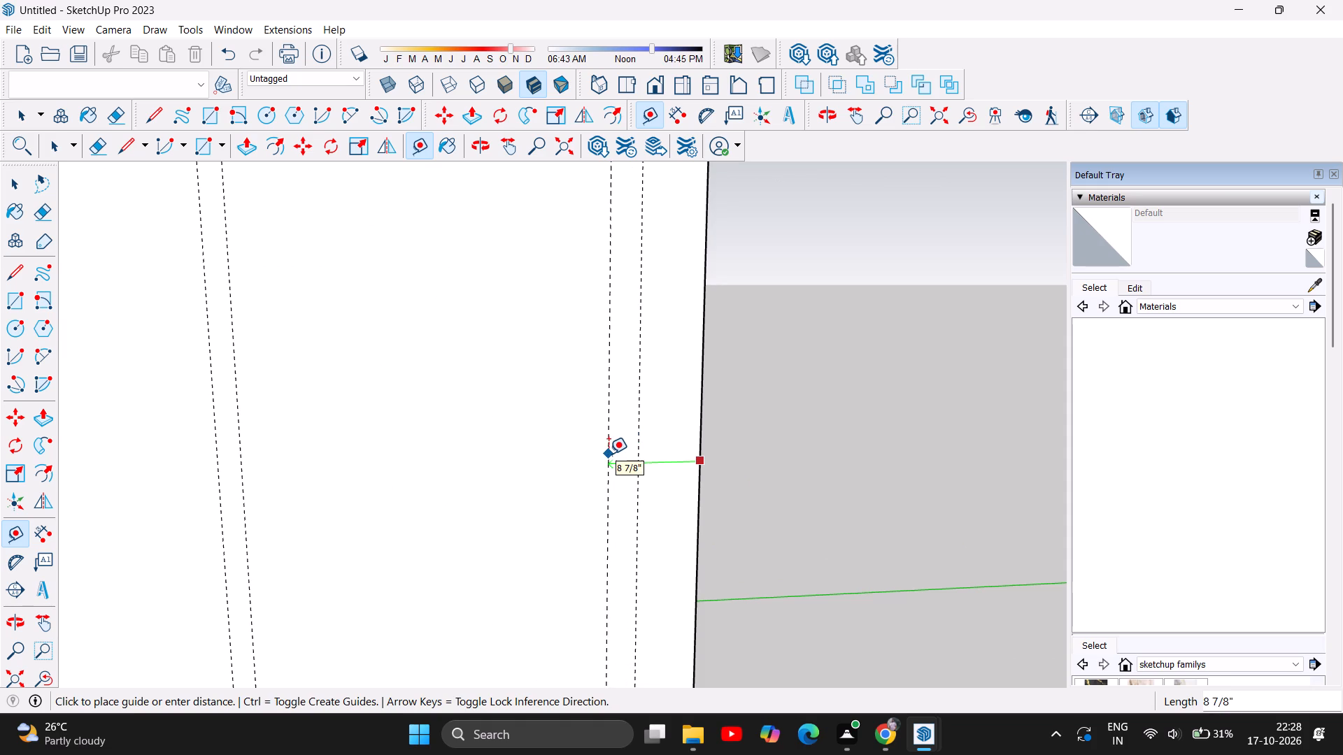
key("4")
key("Return")
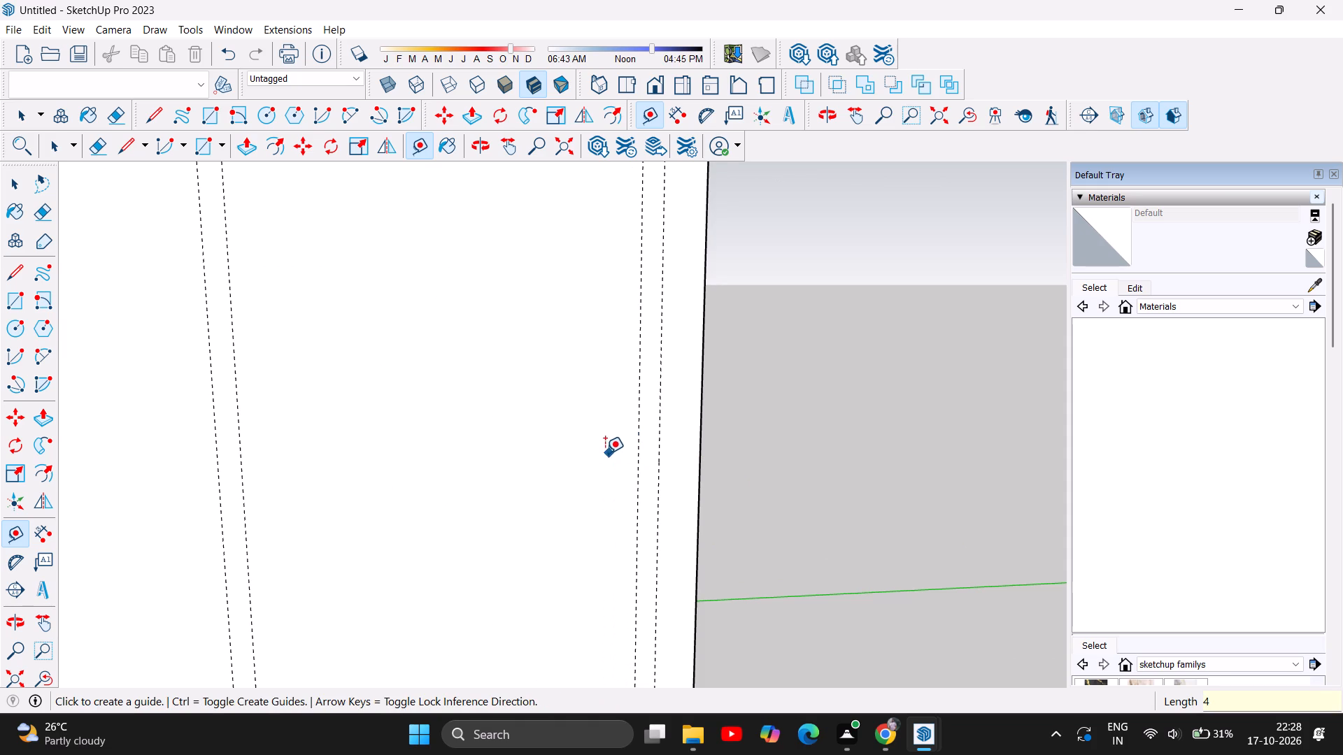
Offset a horizontal guide 4 inches below the upper horizontal guide on the origin-side wall.
scroll(578, 468, "down", 11)
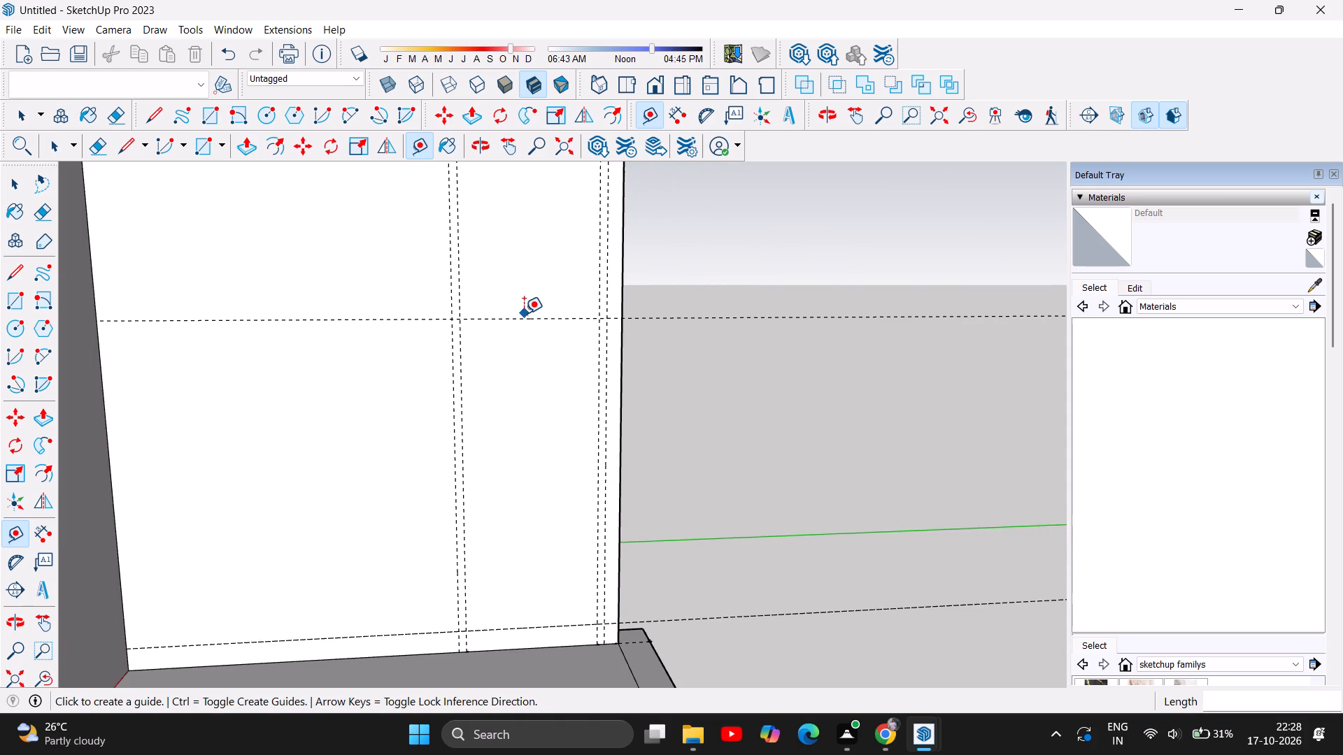
left_click(526, 317)
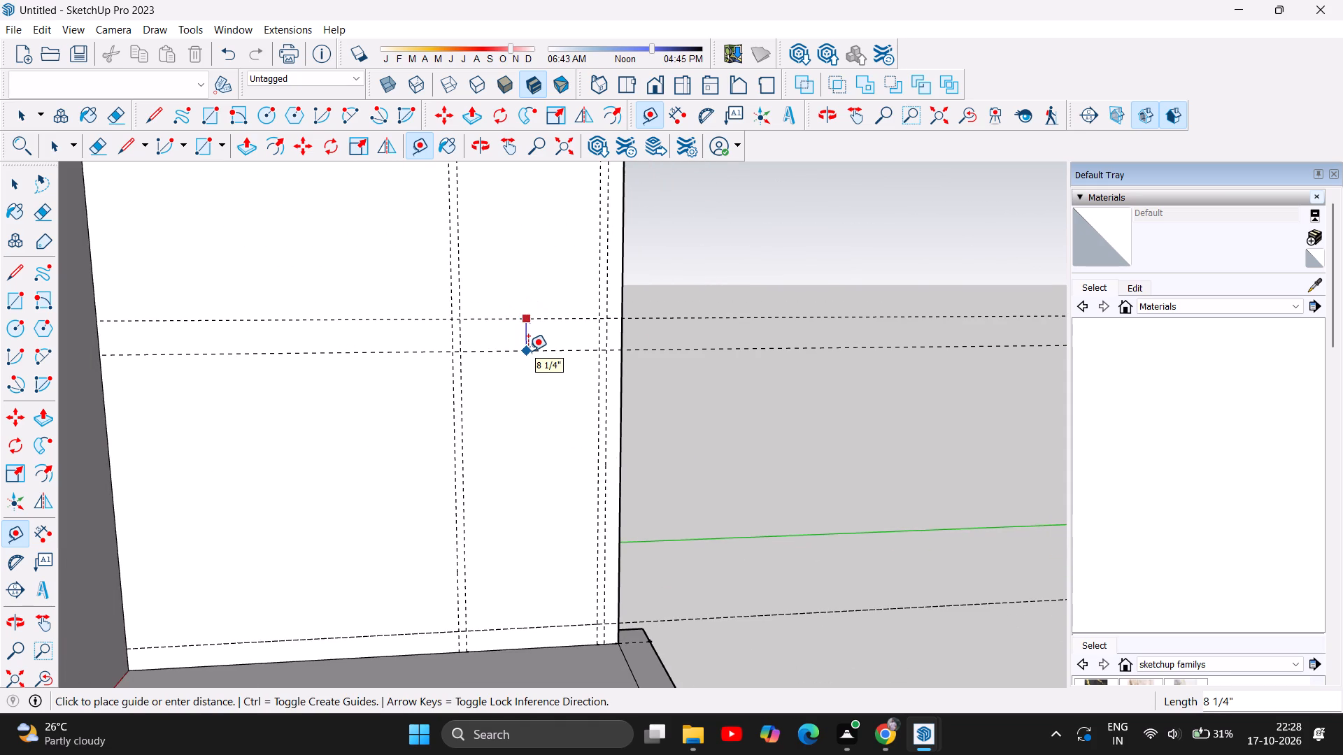
key("4")
key("Return")
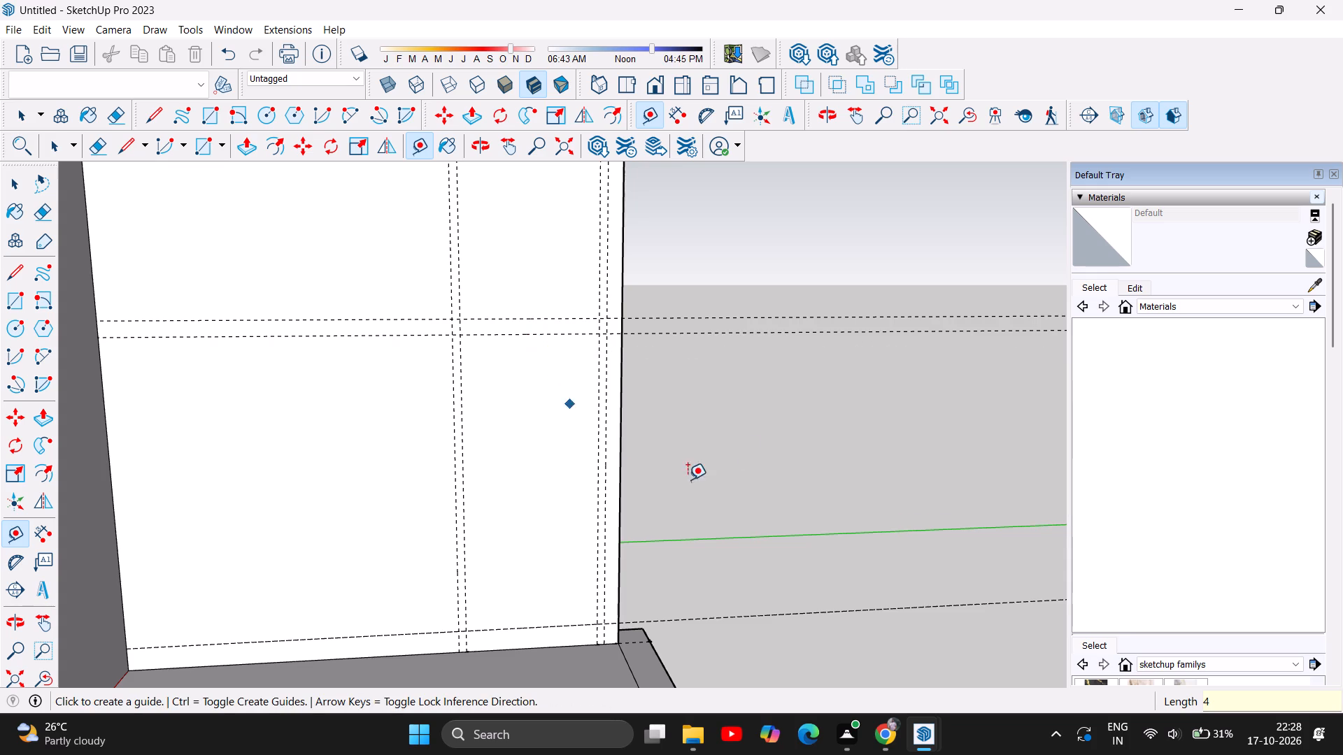
Offset a horizontal guide 6 inches above the 6-inch-high guide on the origin-side wall.
scroll(744, 456, "down", 5)
scroll(397, 618, "up", 4)
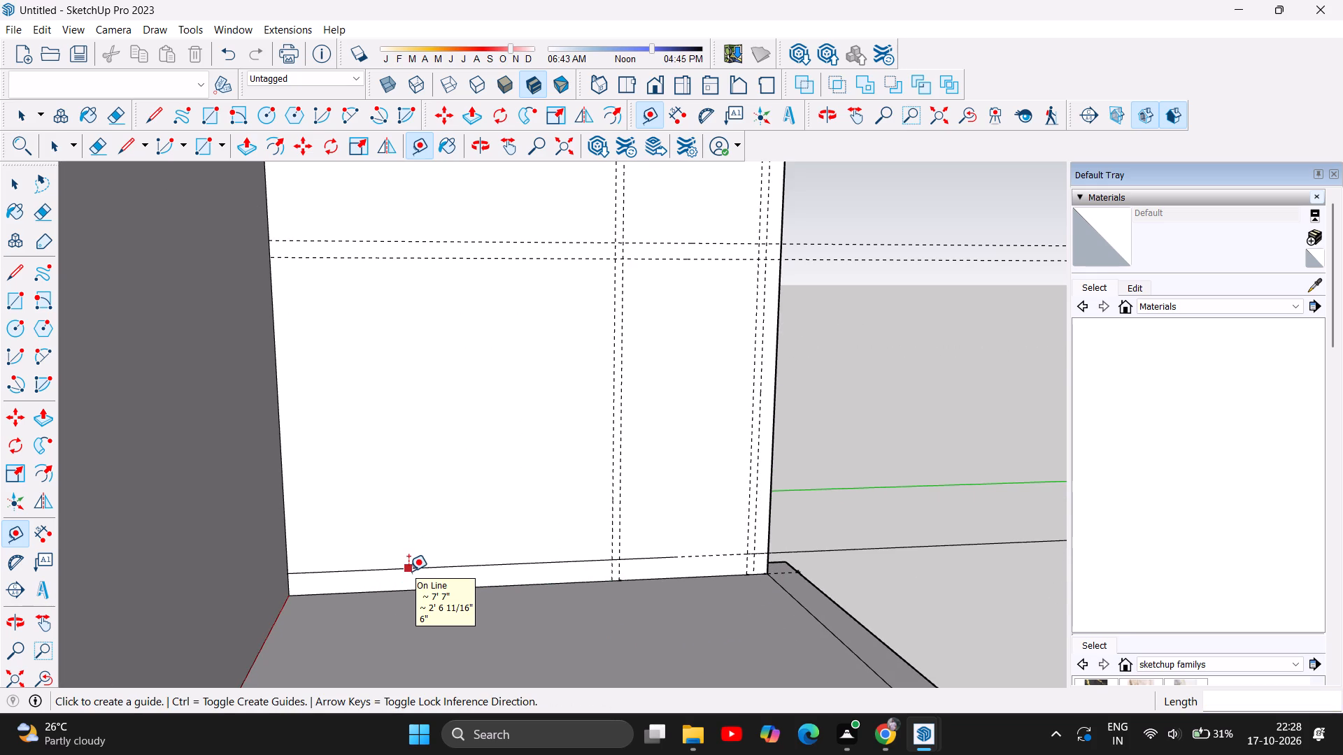
left_click(408, 571)
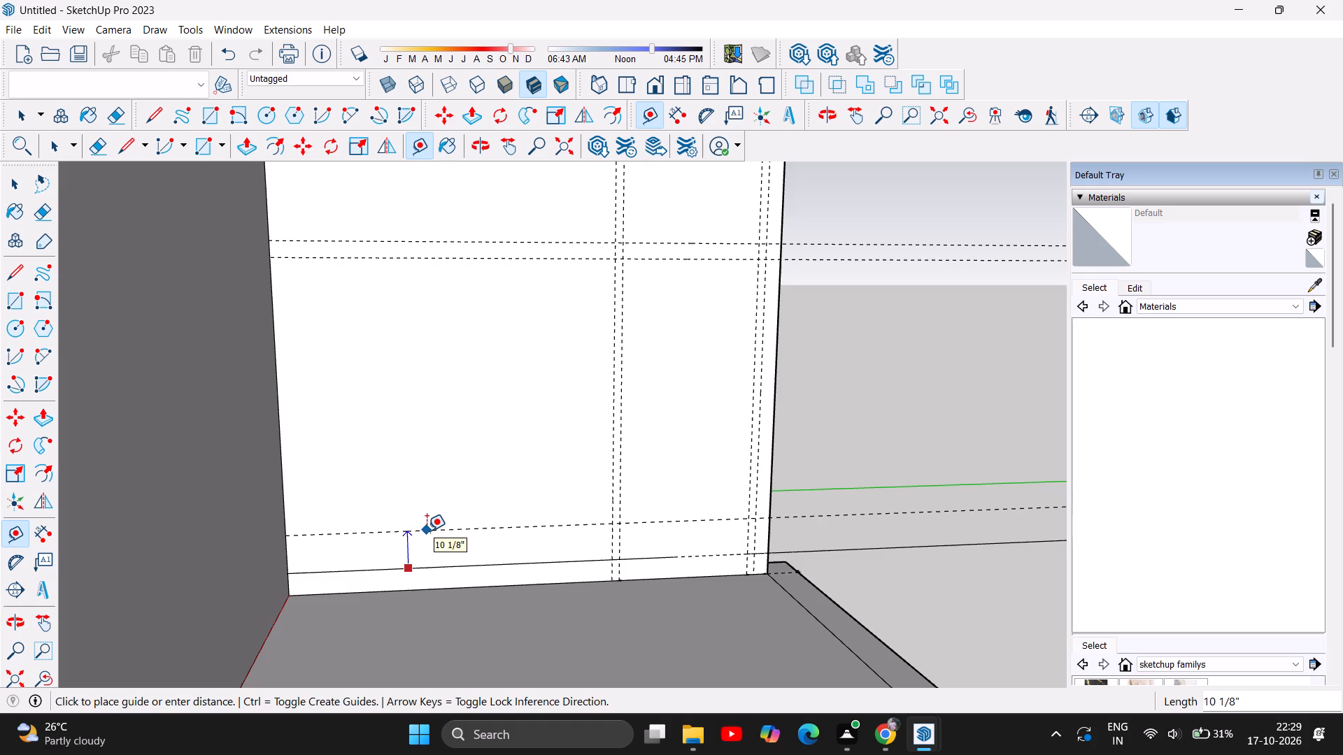
key("6")
key("Return")
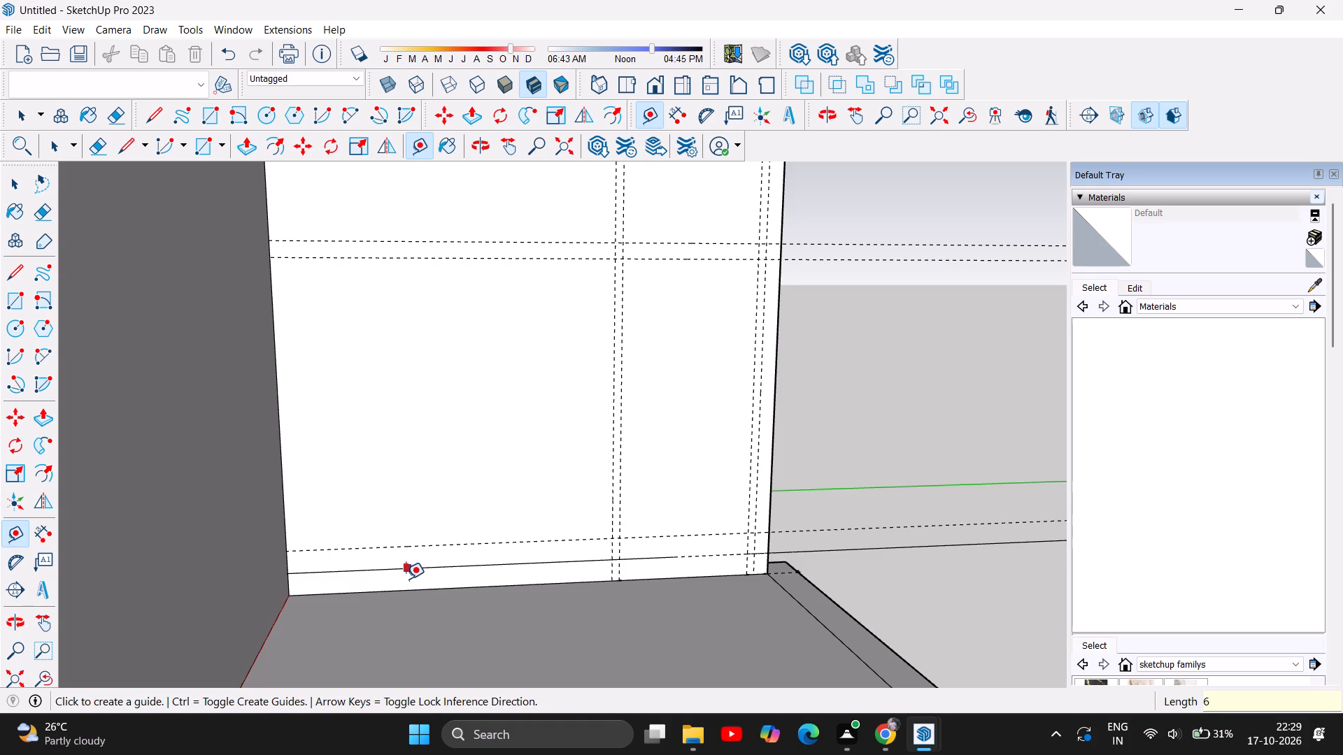
Offset a guide 1 inch along the red axis from the 6-inch-high horizontal guide, out from the wall face.
scroll(391, 597, "up", 10)
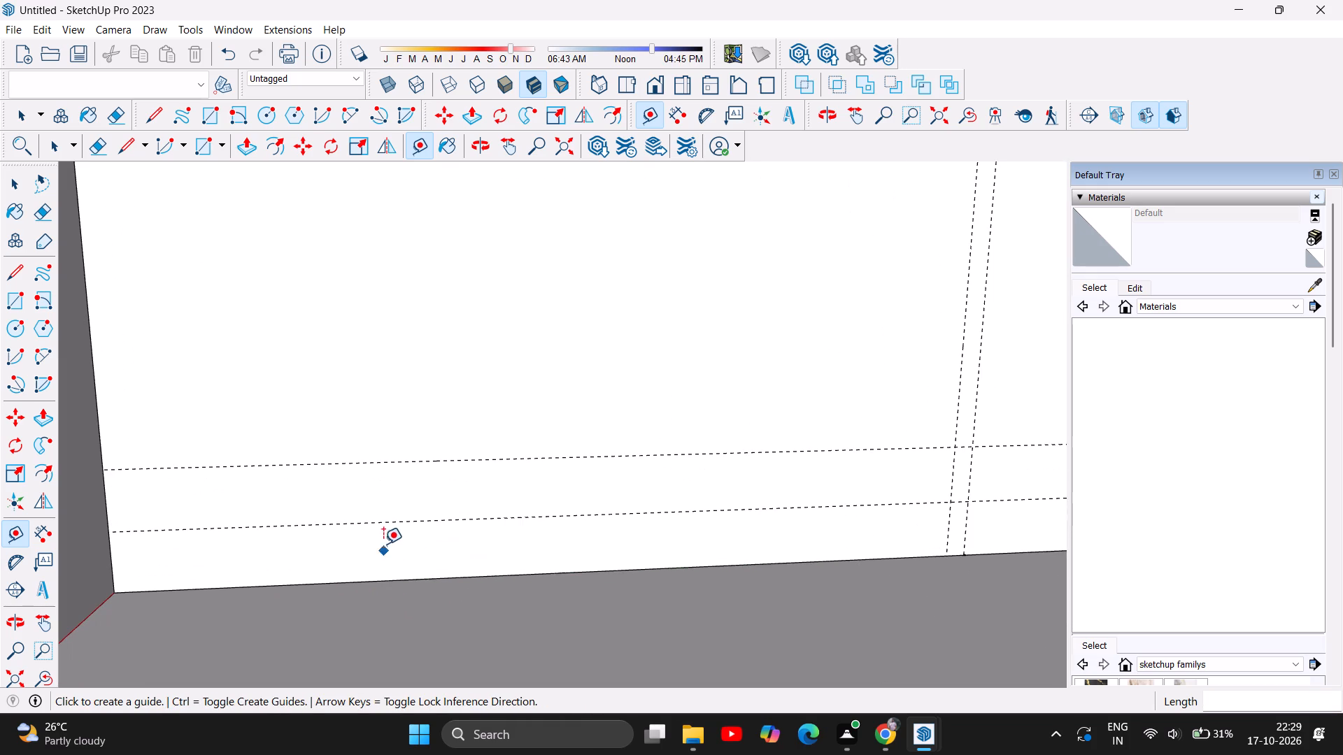
left_click(392, 524)
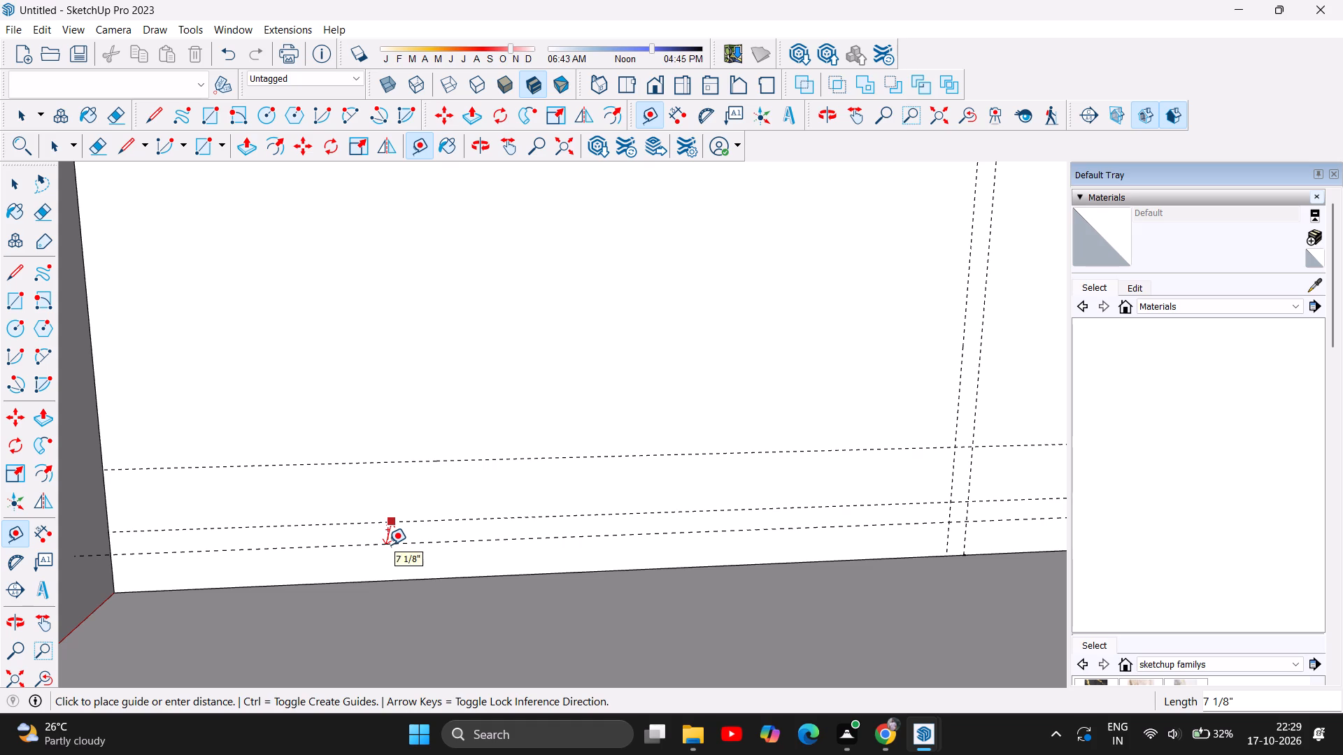
key("1")
key("Return")
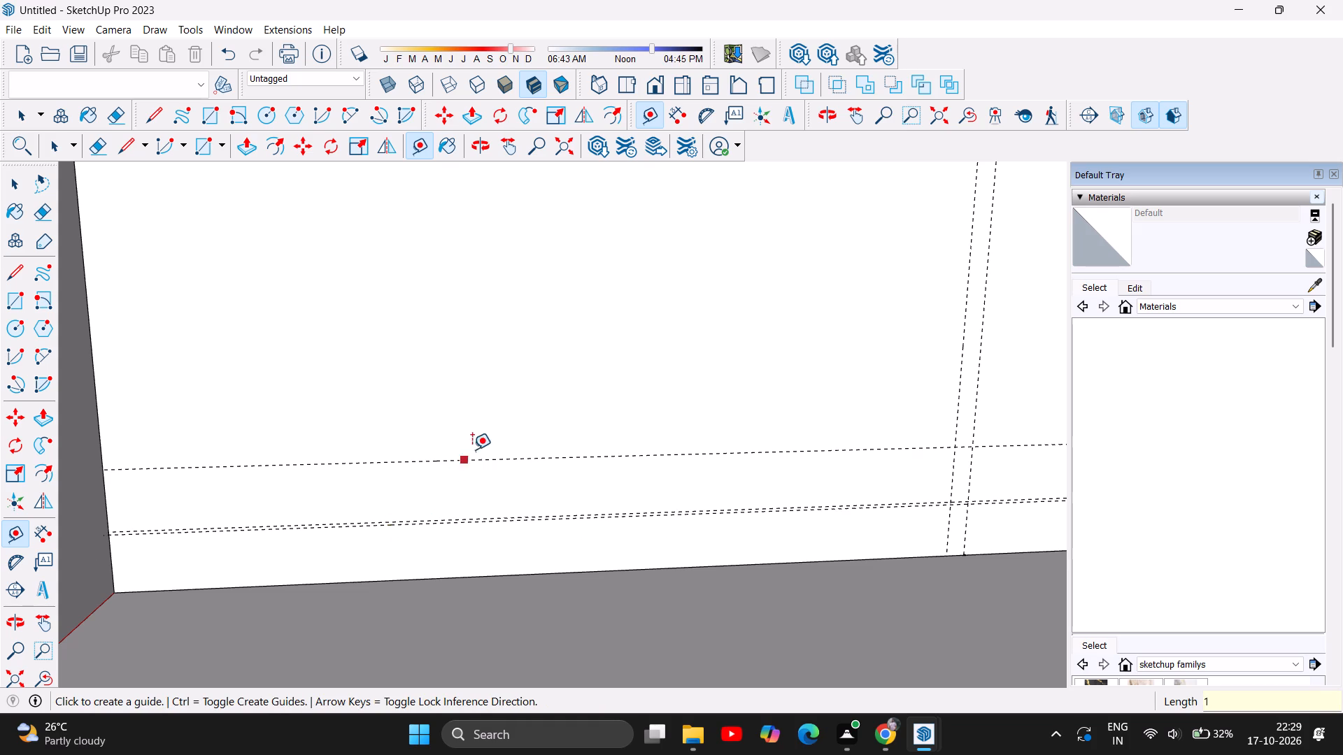
Offset a vertical guide 1' towards the inner room corner from the nearer guide of the middle vertical pair.
scroll(378, 545, "up", 5)
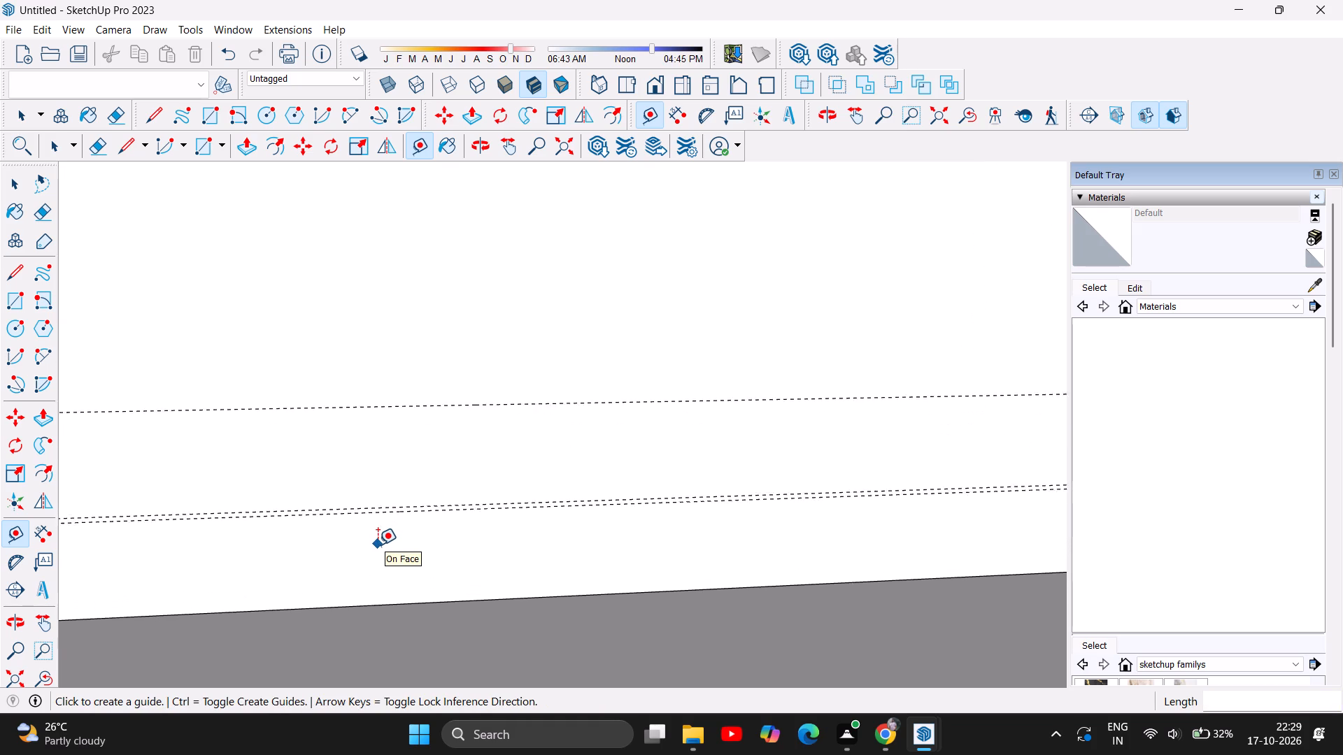
scroll(378, 545, "up", 2)
scroll(378, 545, "down", 6)
scroll(475, 578, "down", 6)
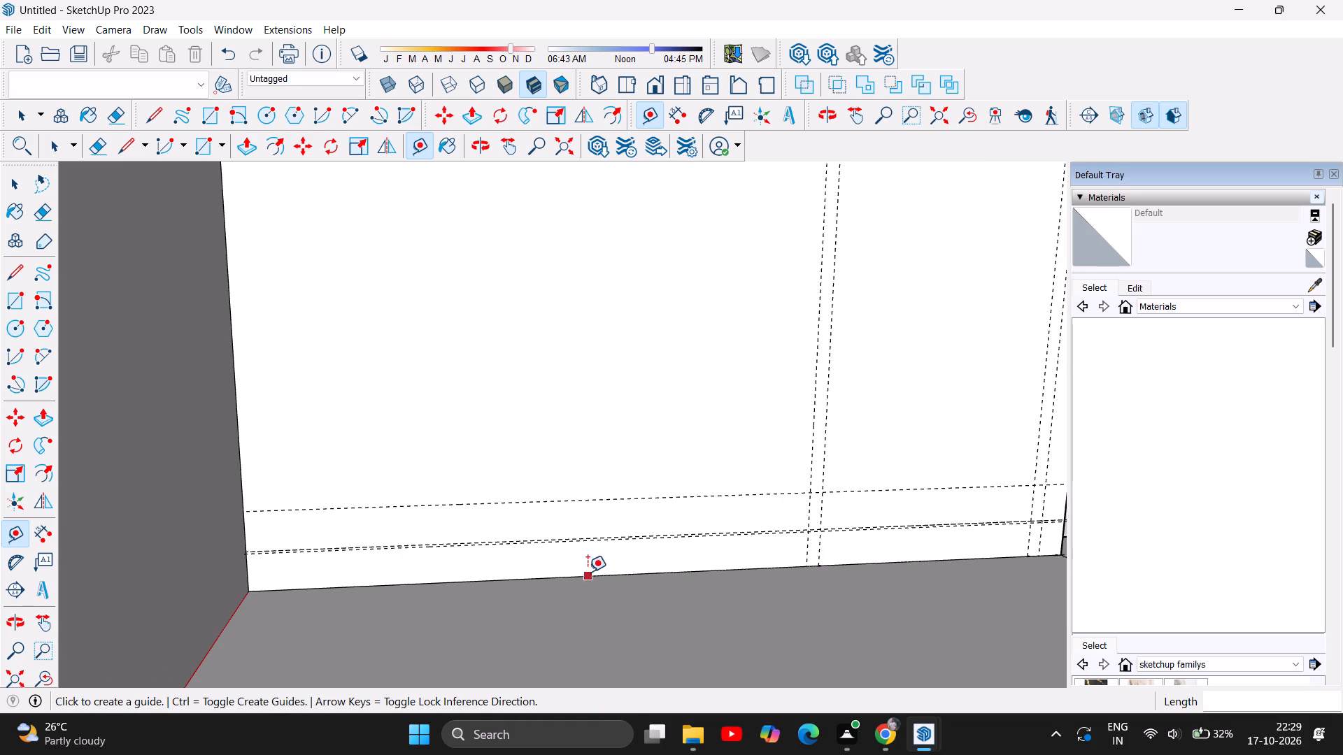
scroll(537, 624, "down", 4)
scroll(607, 626, "down", 2)
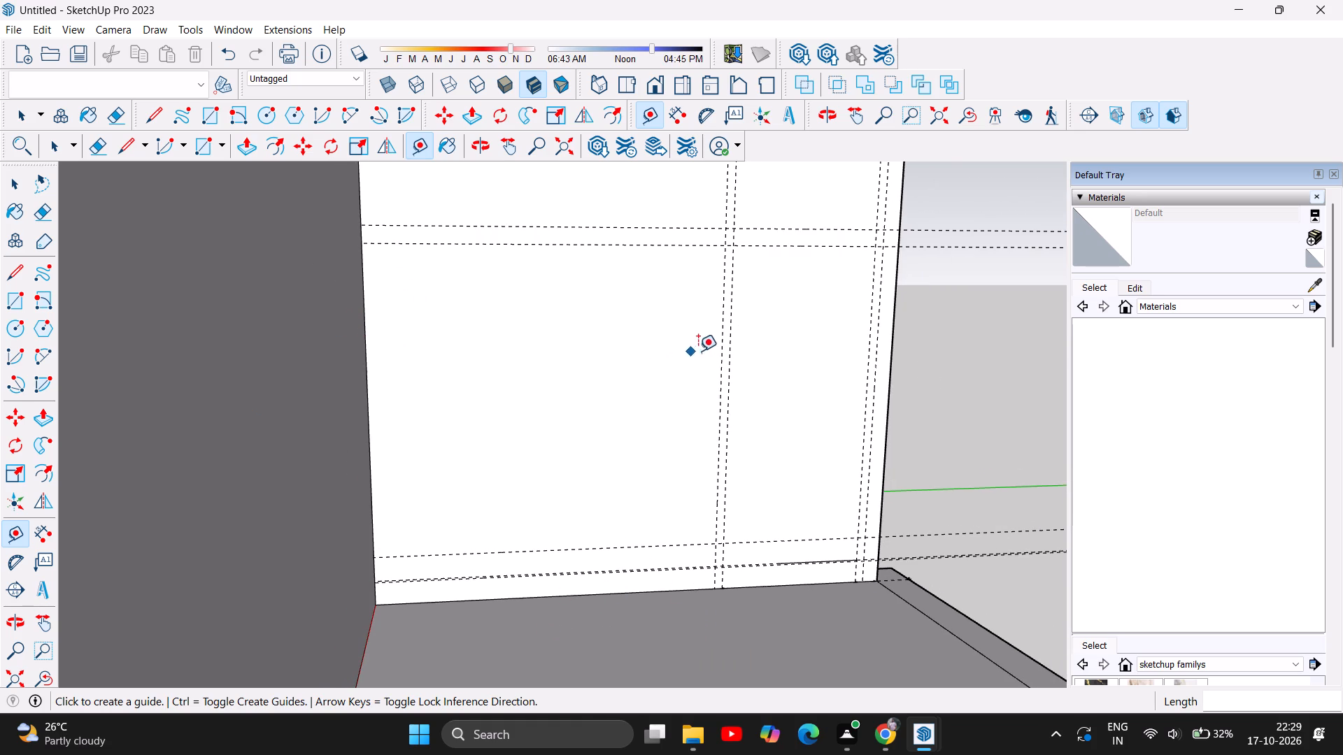
left_click(722, 355)
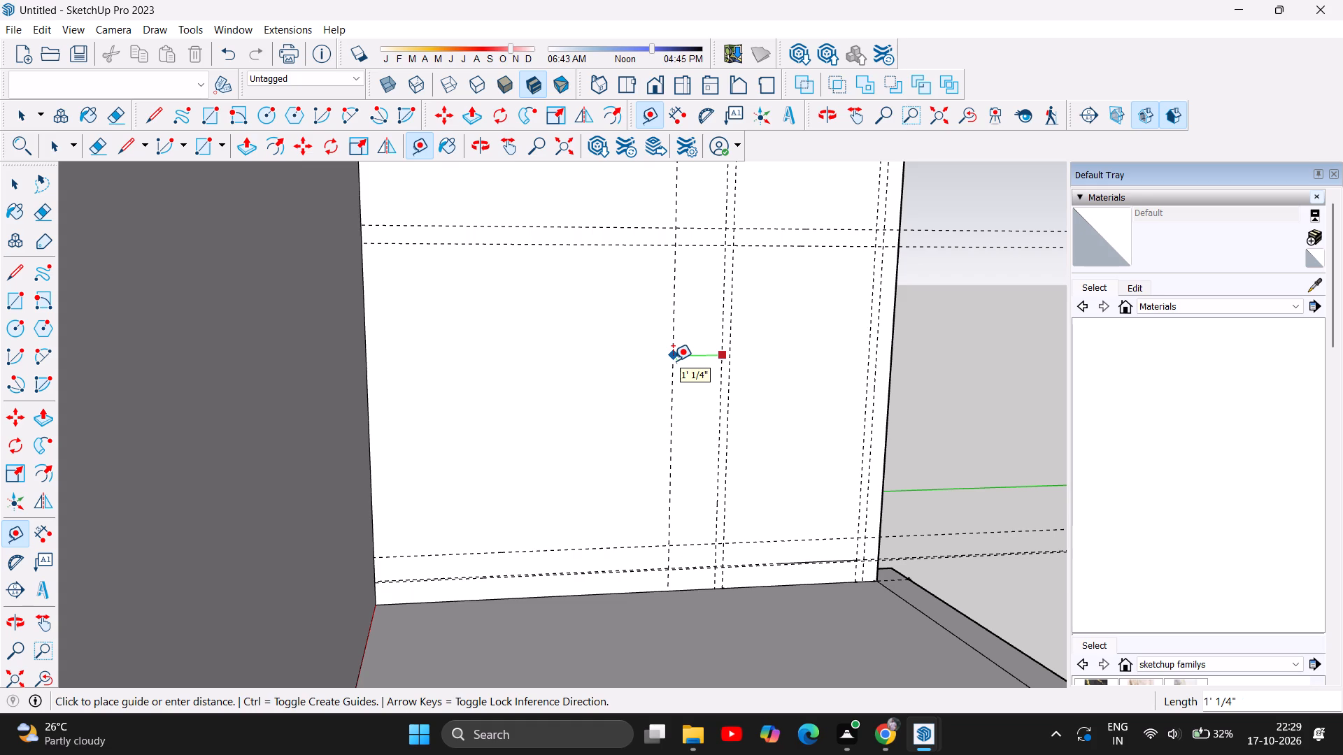
type("1'")
key("Return")
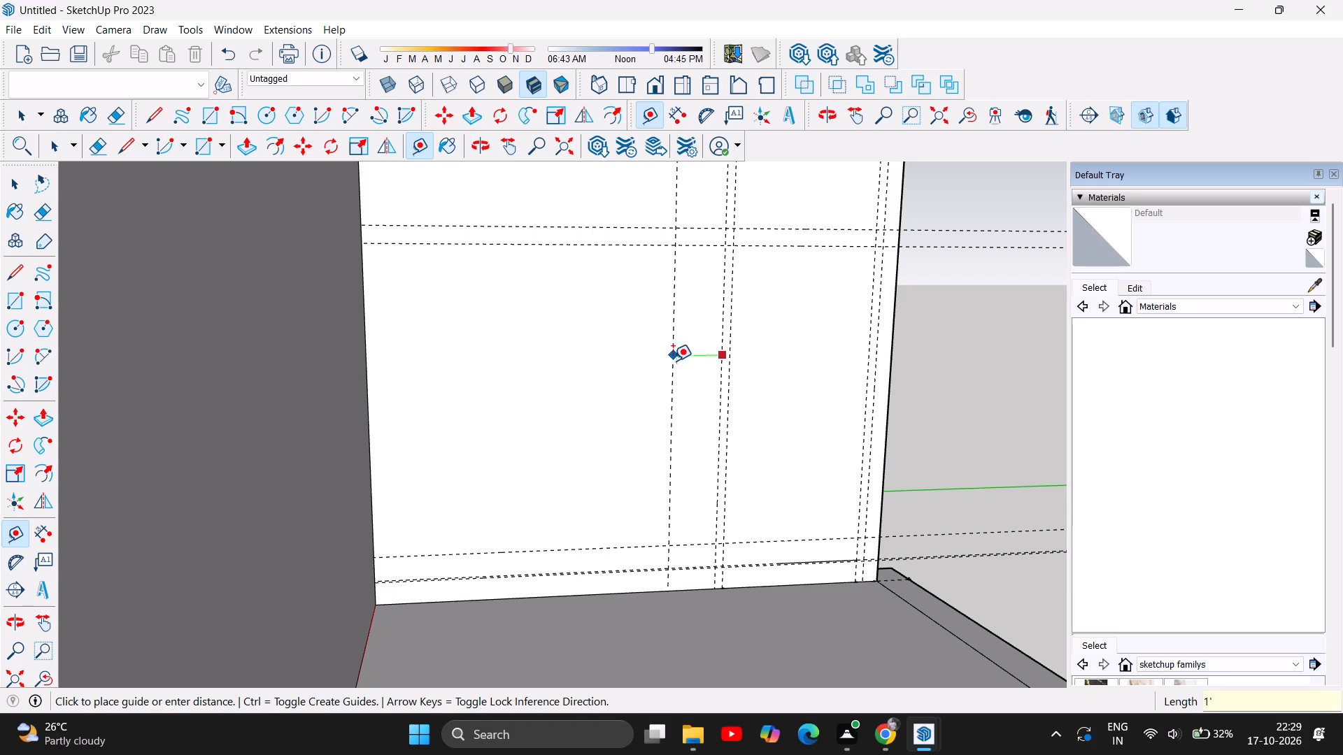
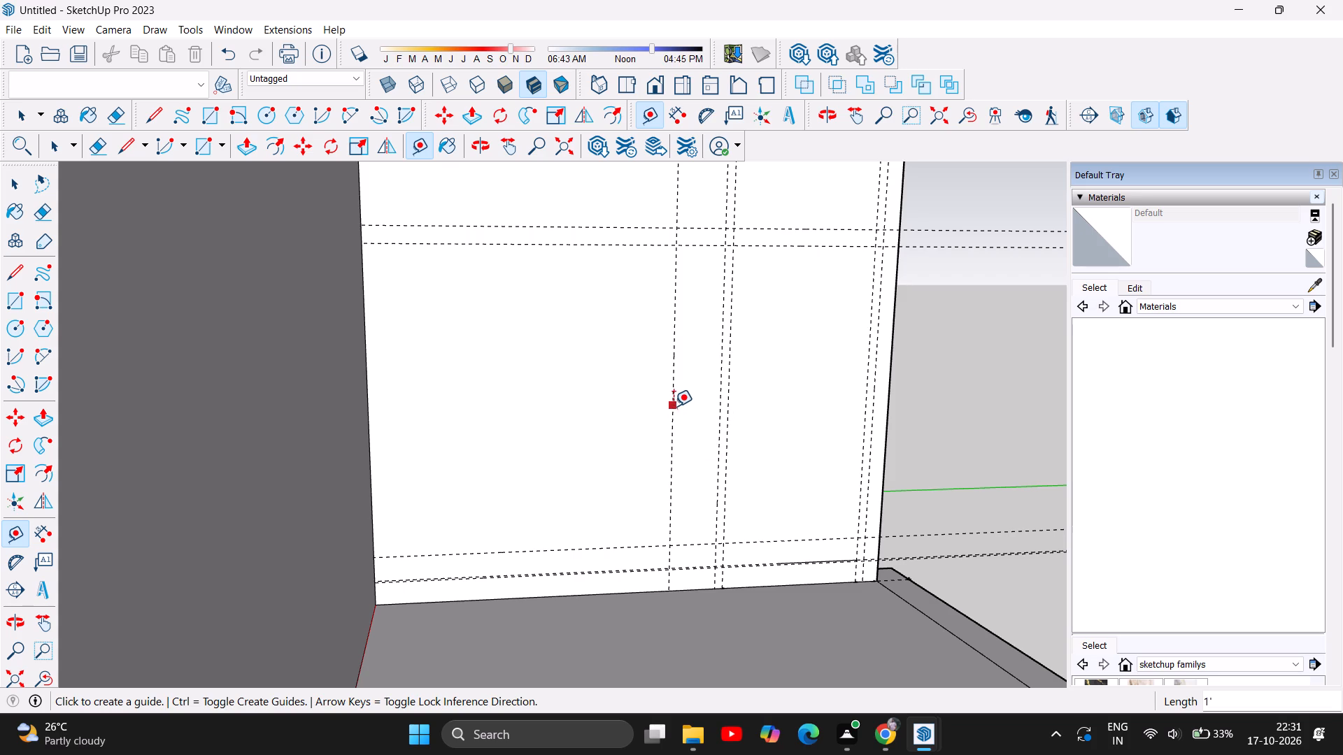
Offset a vertical guide 0.75 inches towards the inner room corner from the vertical guide nearest that corner on the origin-side wall.
left_click(674, 406)
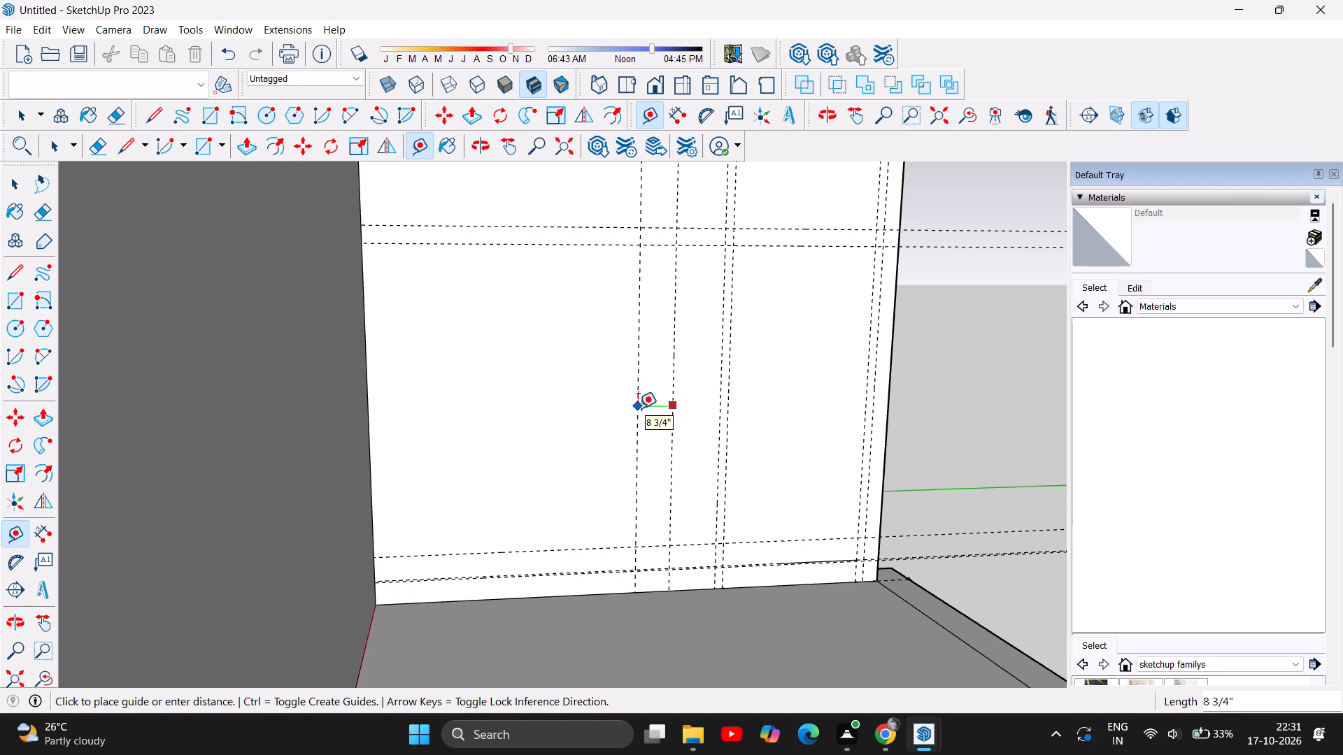
type("0.")
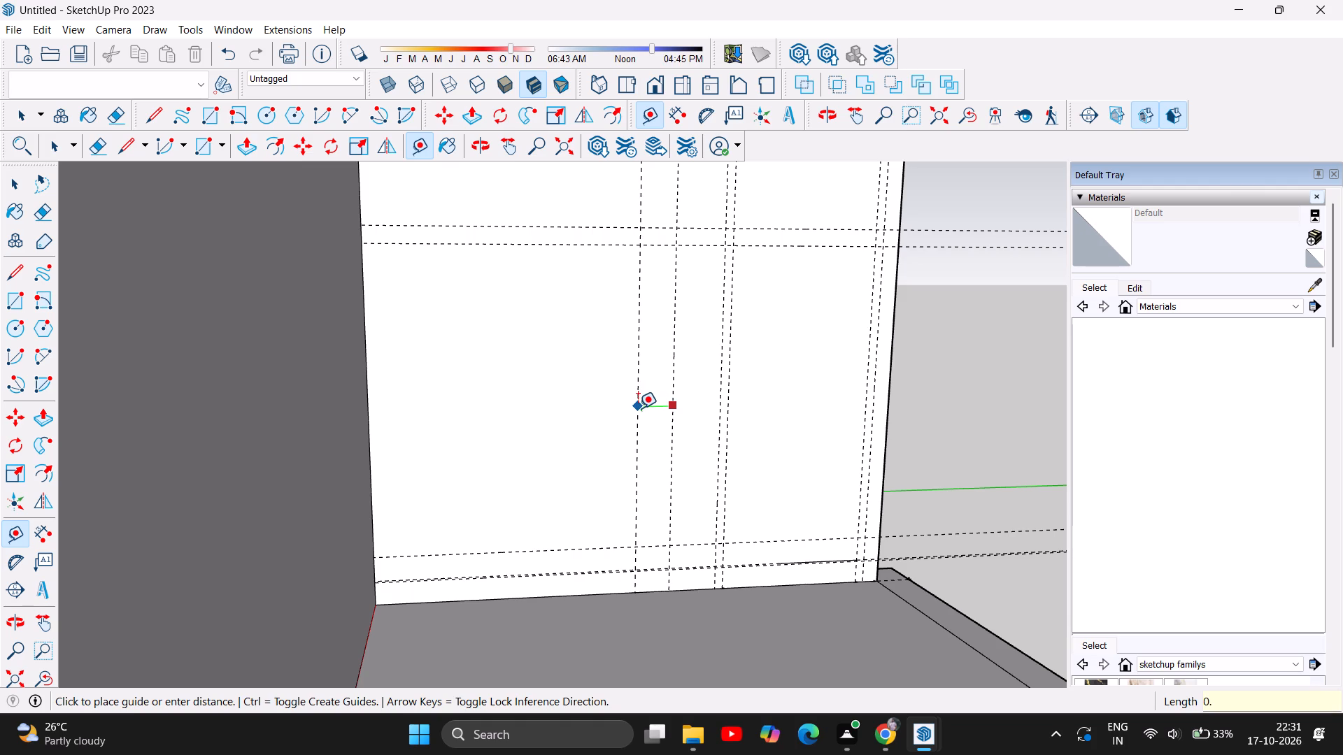
type("75")
key("Return")
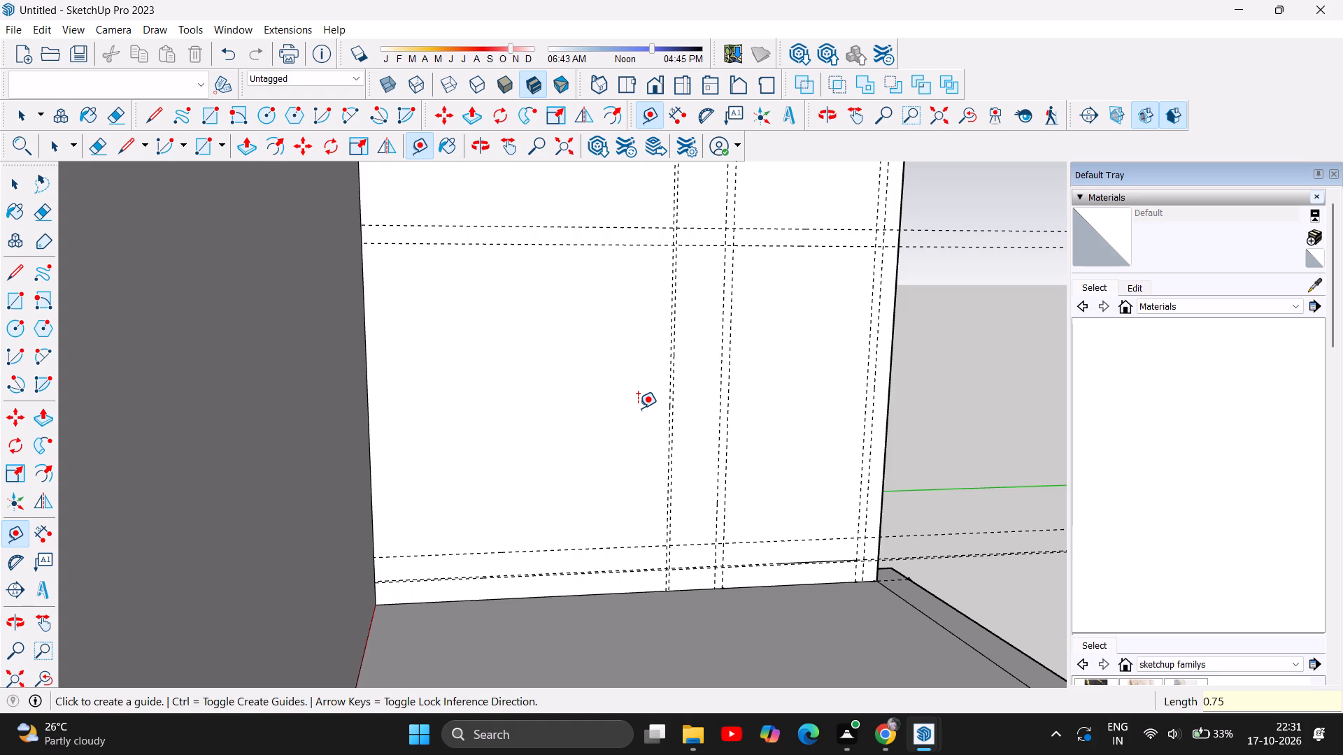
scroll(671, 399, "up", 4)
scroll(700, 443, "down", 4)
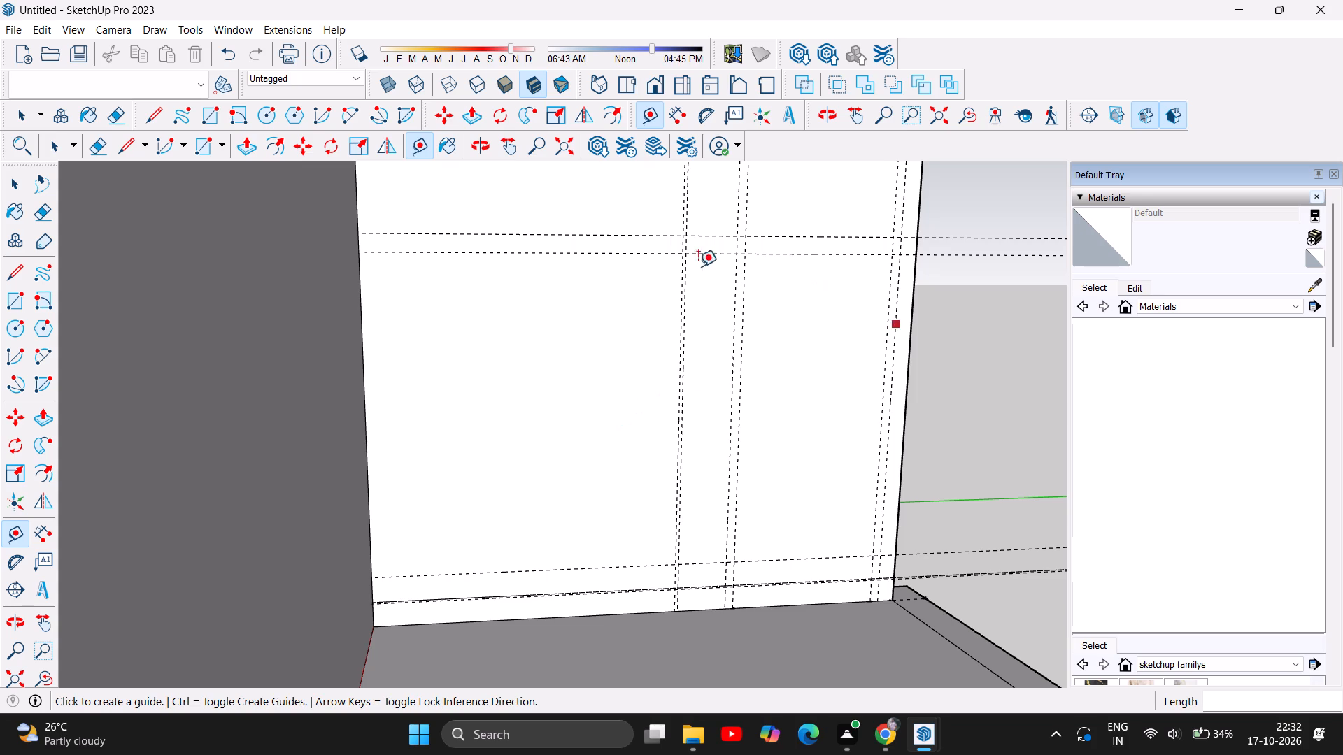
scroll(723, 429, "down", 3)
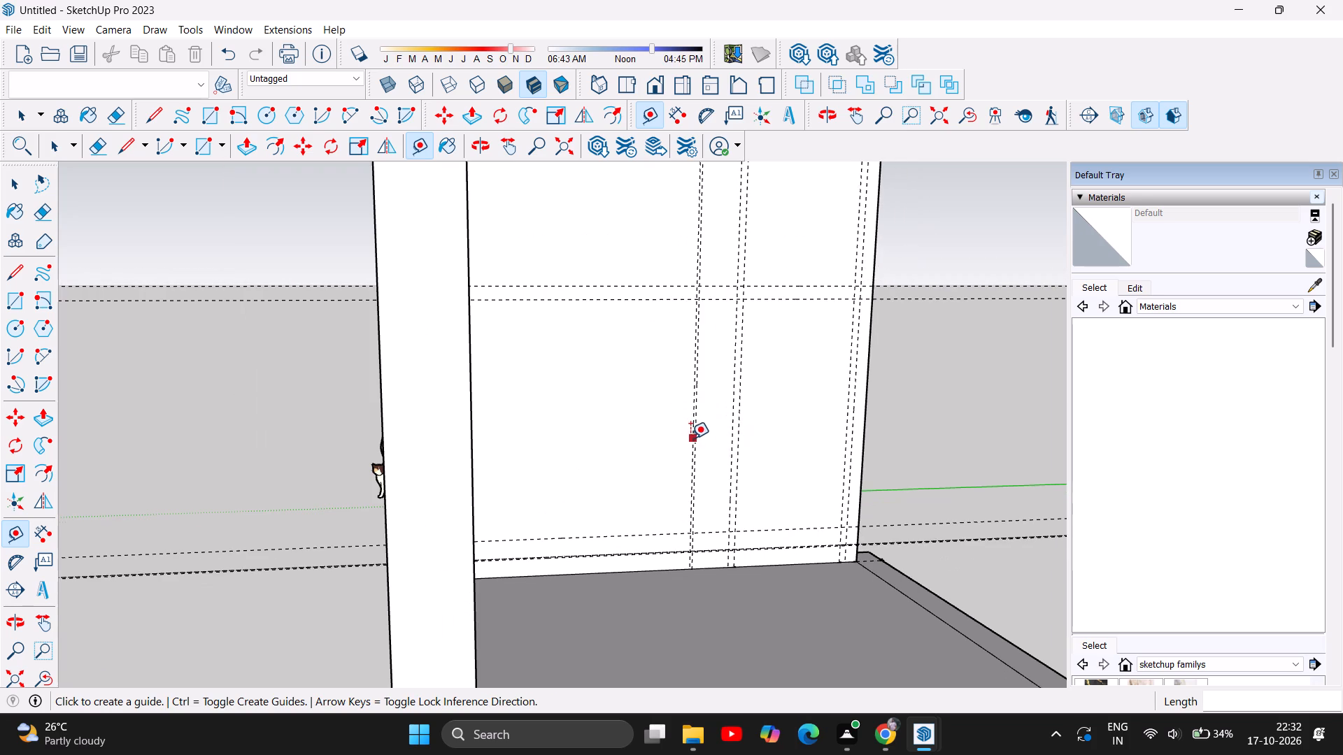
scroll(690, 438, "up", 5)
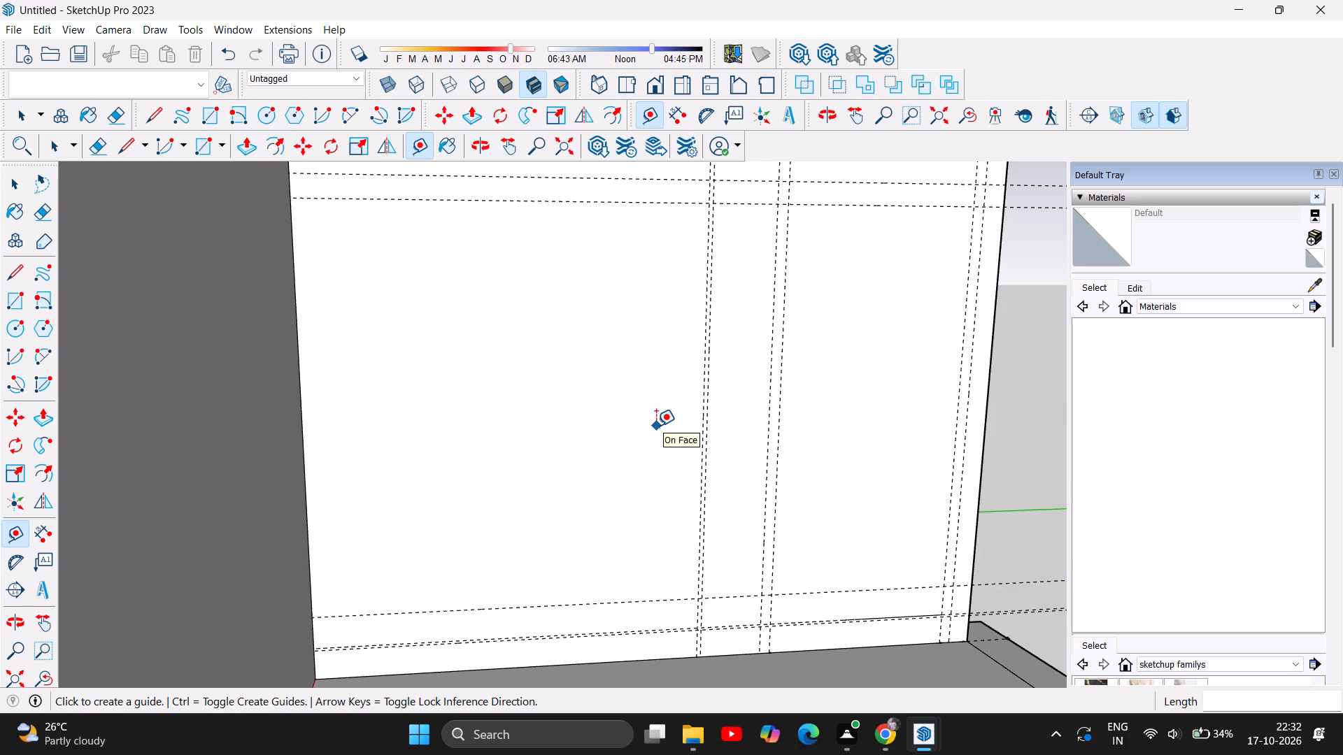
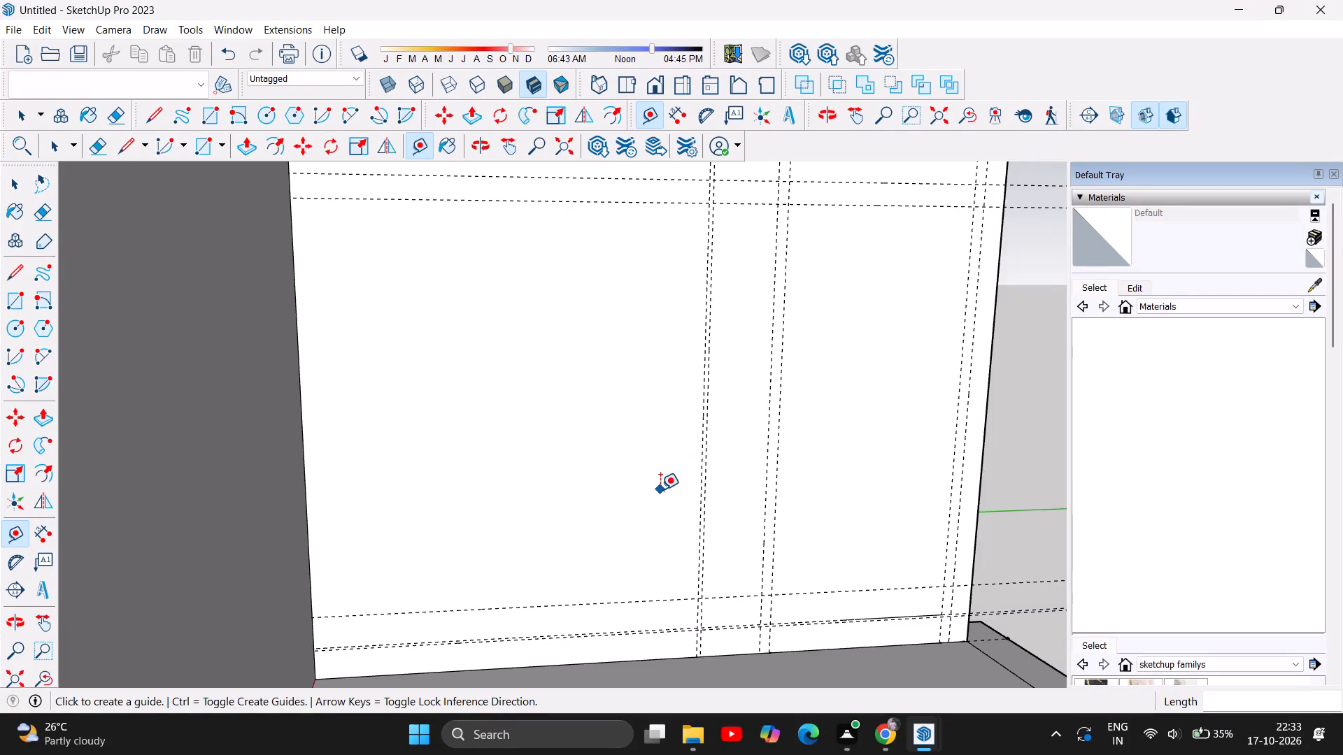
Offset a horizontal guide 1 inch upward from the uppermost of the horizontal guides near the base of the origin-side wall.
scroll(660, 489, "down", 5)
scroll(725, 519, "up", 2)
scroll(667, 594, "up", 3)
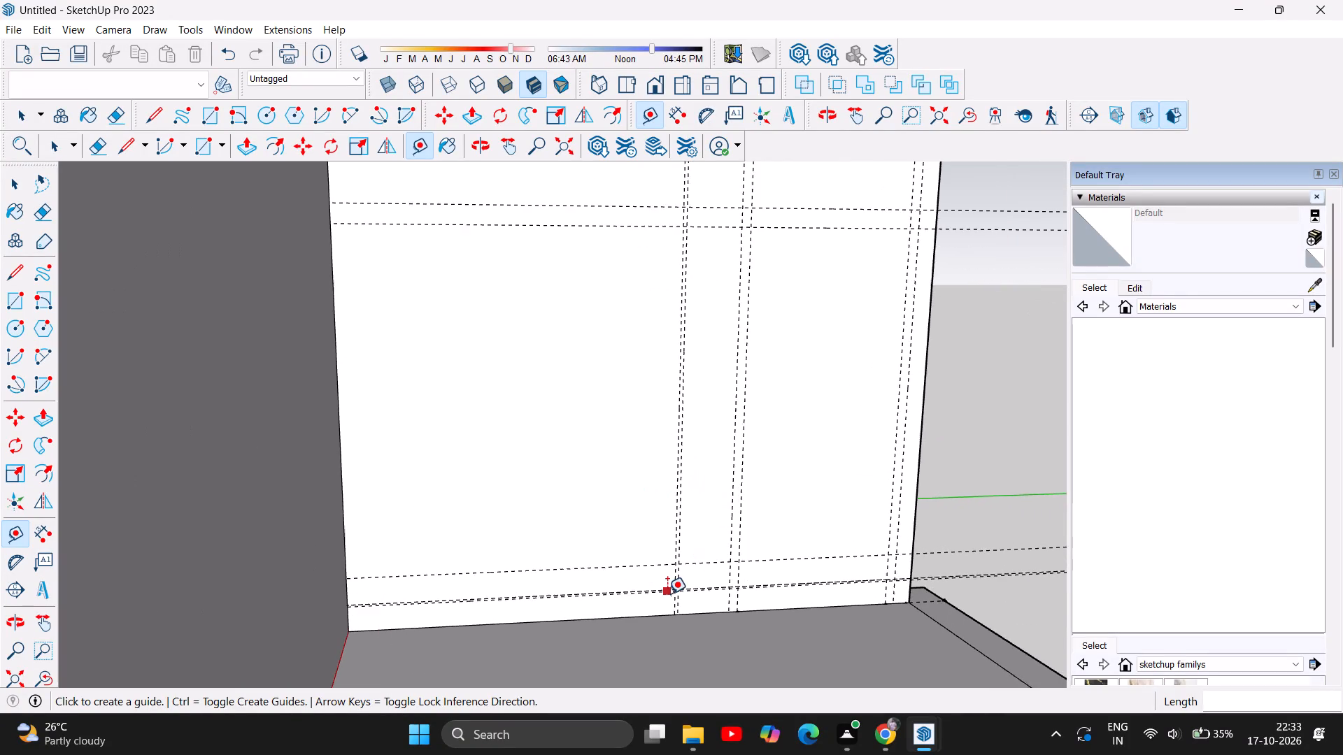
scroll(667, 594, "up", 3)
scroll(550, 624, "up", 3)
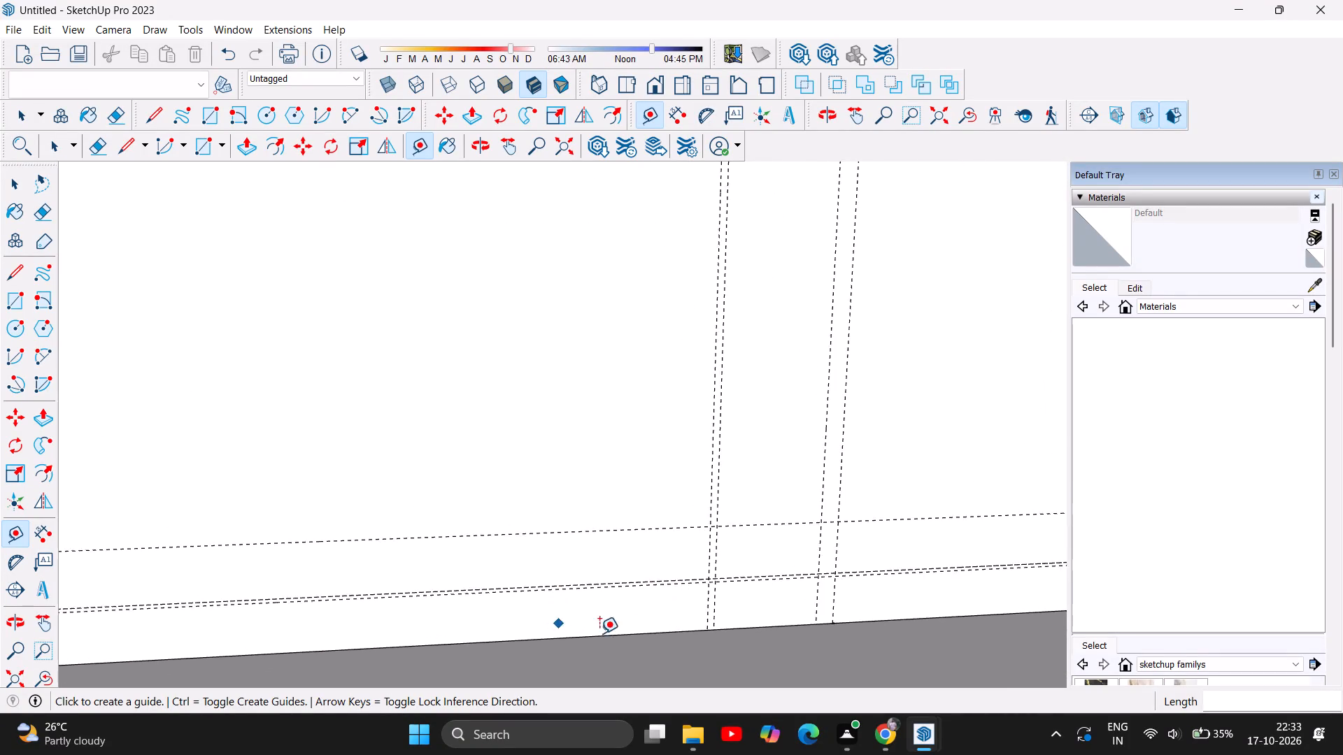
scroll(599, 633, "up", 2)
scroll(762, 600, "up", 5)
scroll(632, 606, "down", 7)
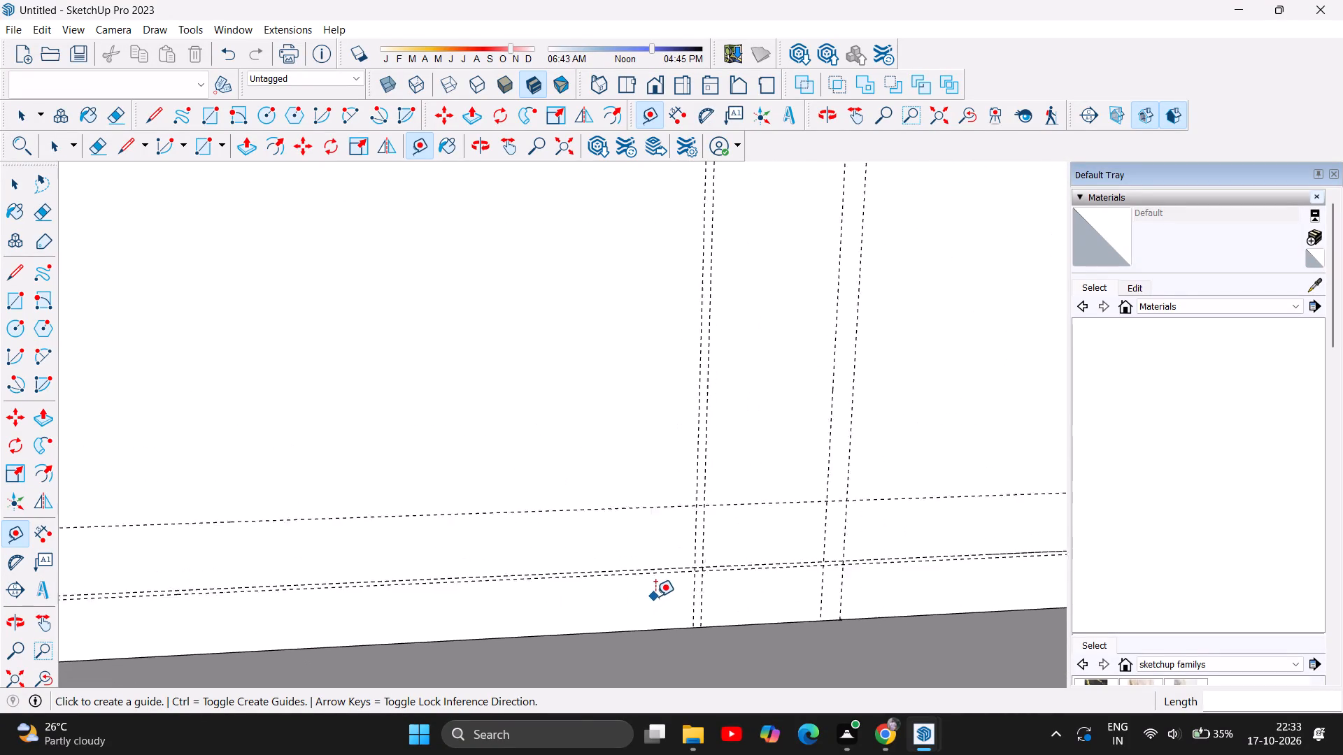
scroll(655, 596, "down", 4)
scroll(706, 617, "up", 1)
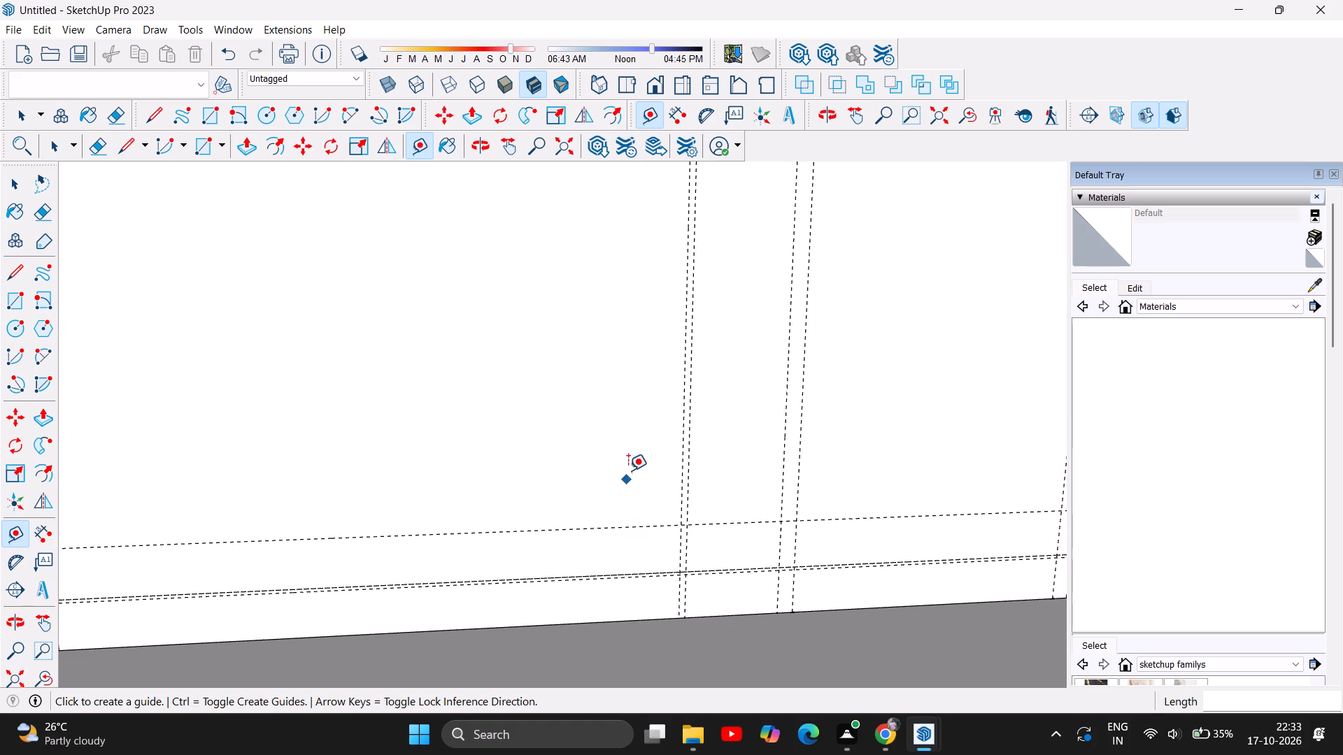
scroll(651, 571, "down", 6)
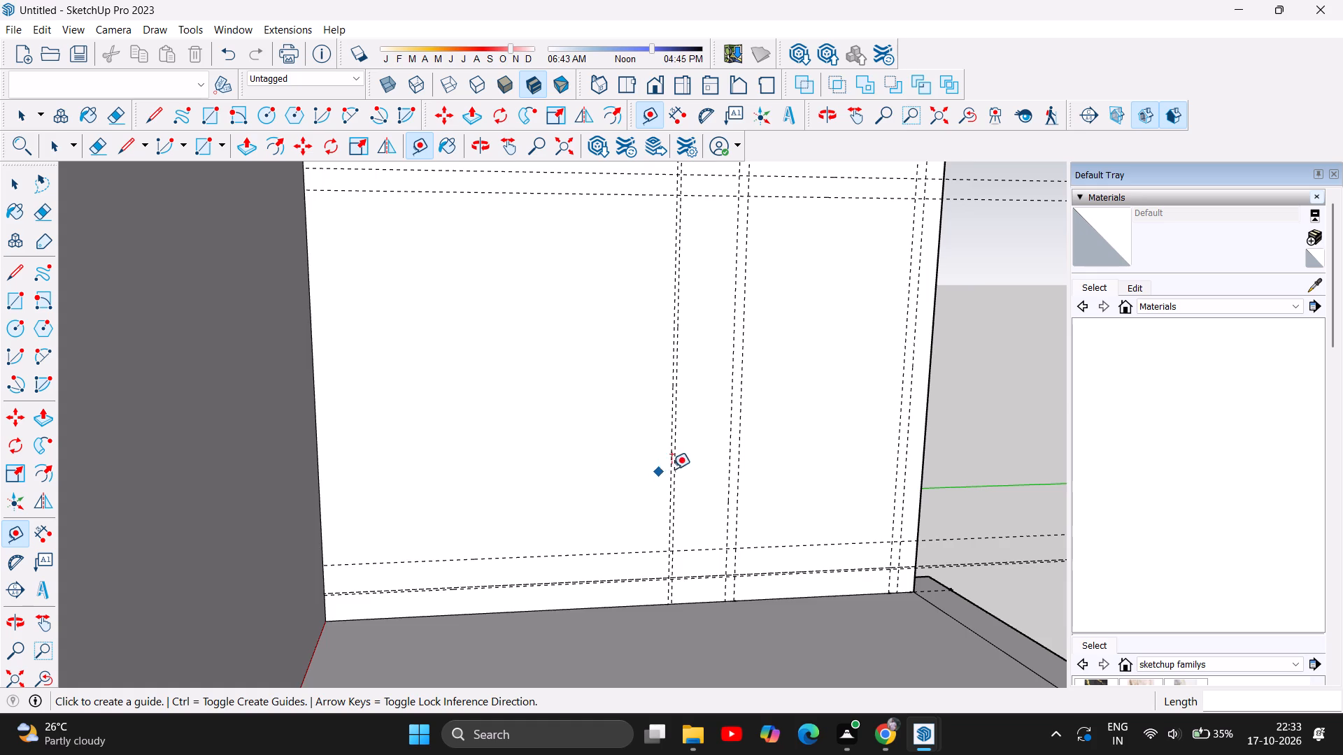
scroll(675, 453, "up", 3)
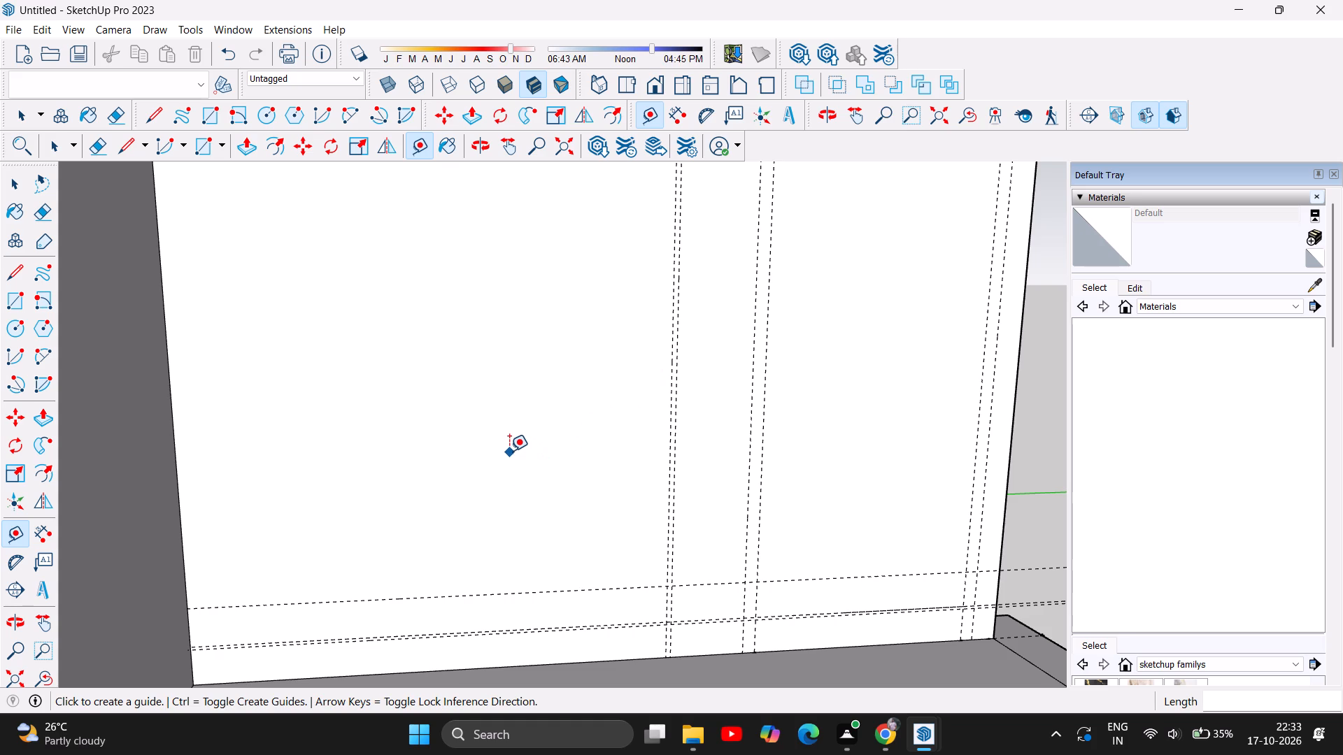
scroll(518, 456, "down", 2)
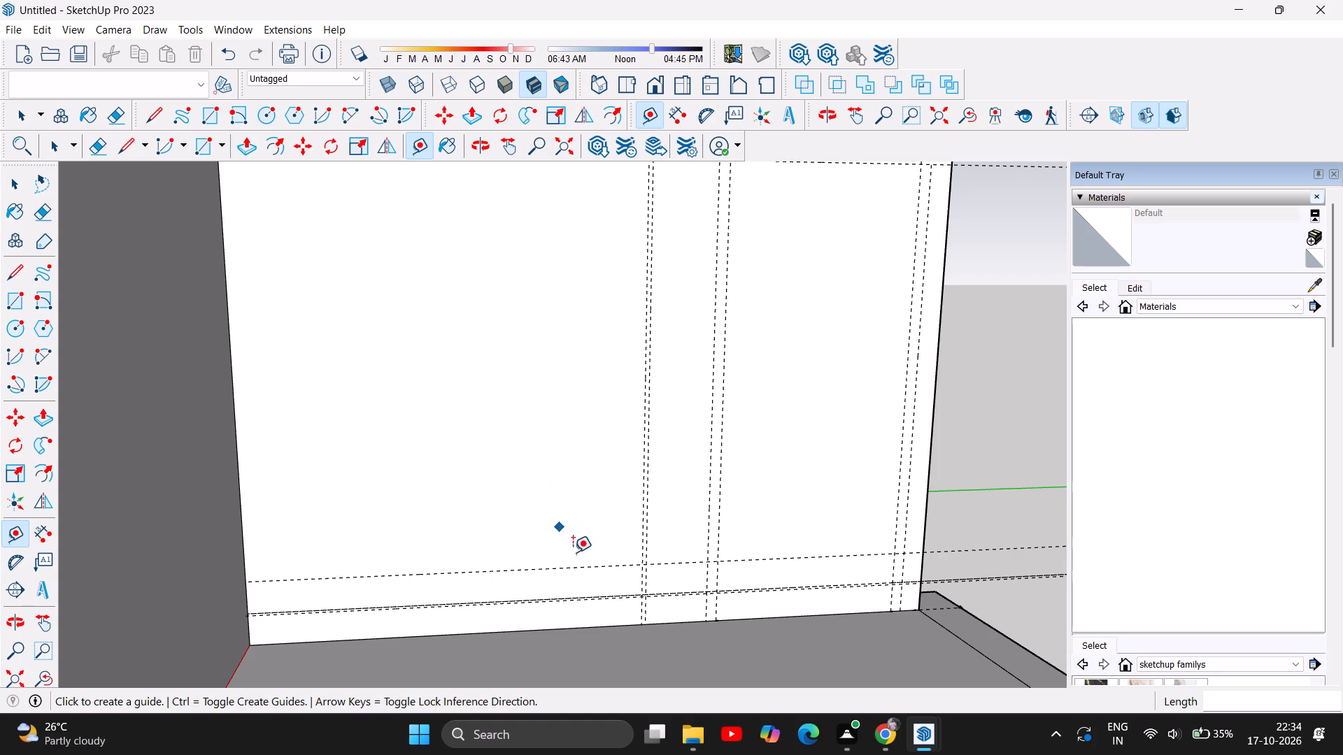
scroll(632, 598, "down", 7)
scroll(639, 599, "up", 4)
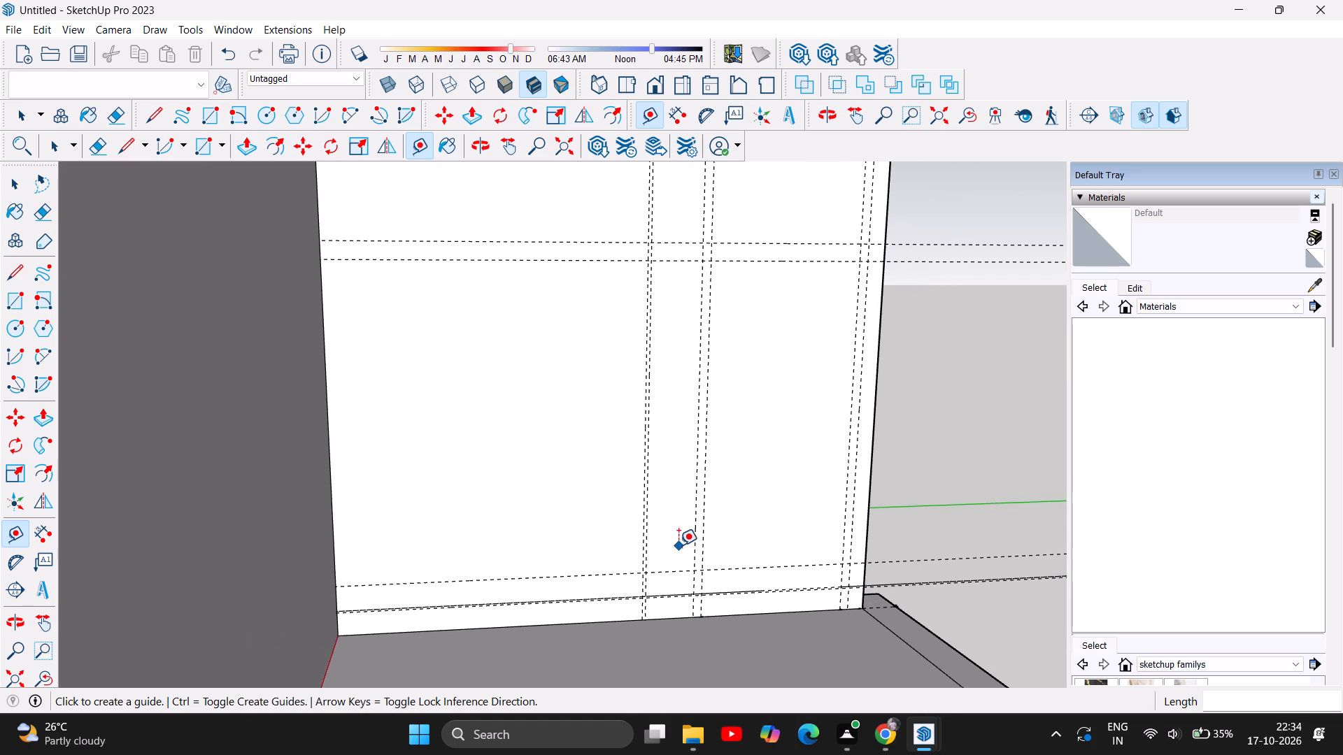
scroll(678, 545, "up", 3)
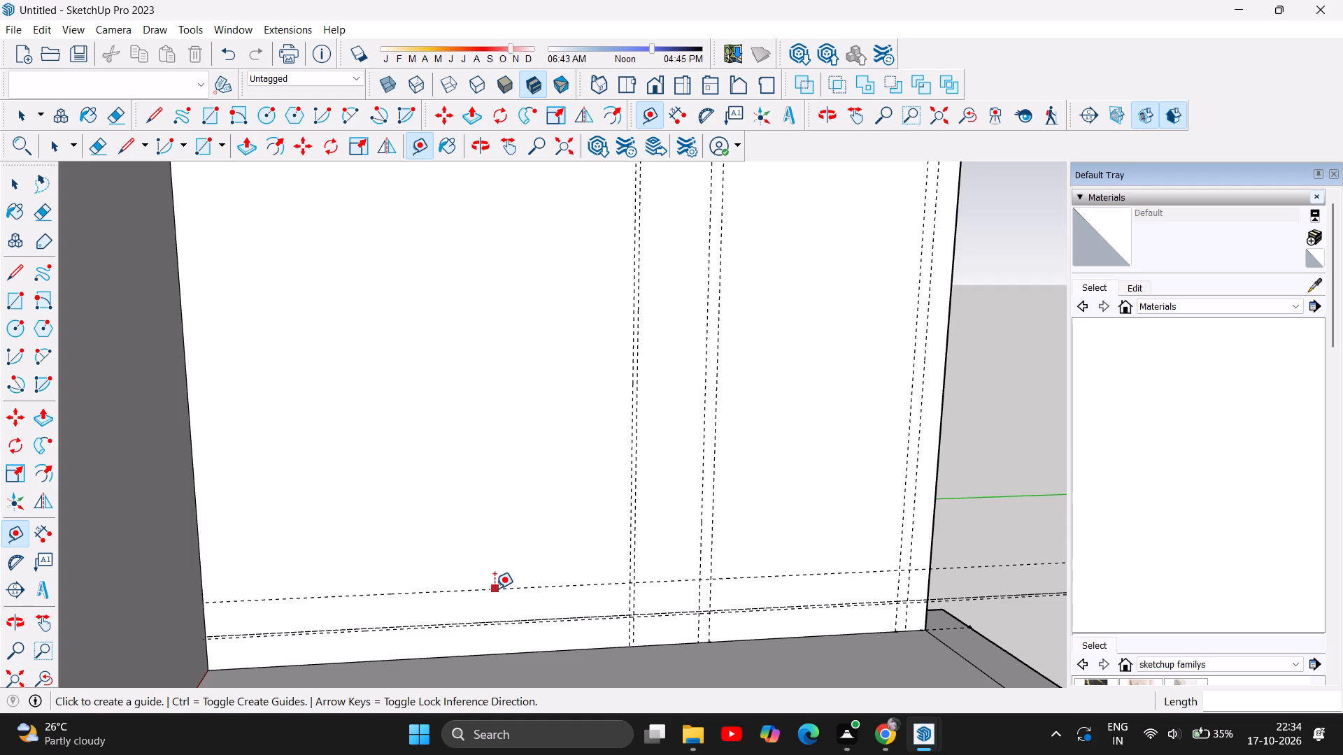
left_click(495, 588)
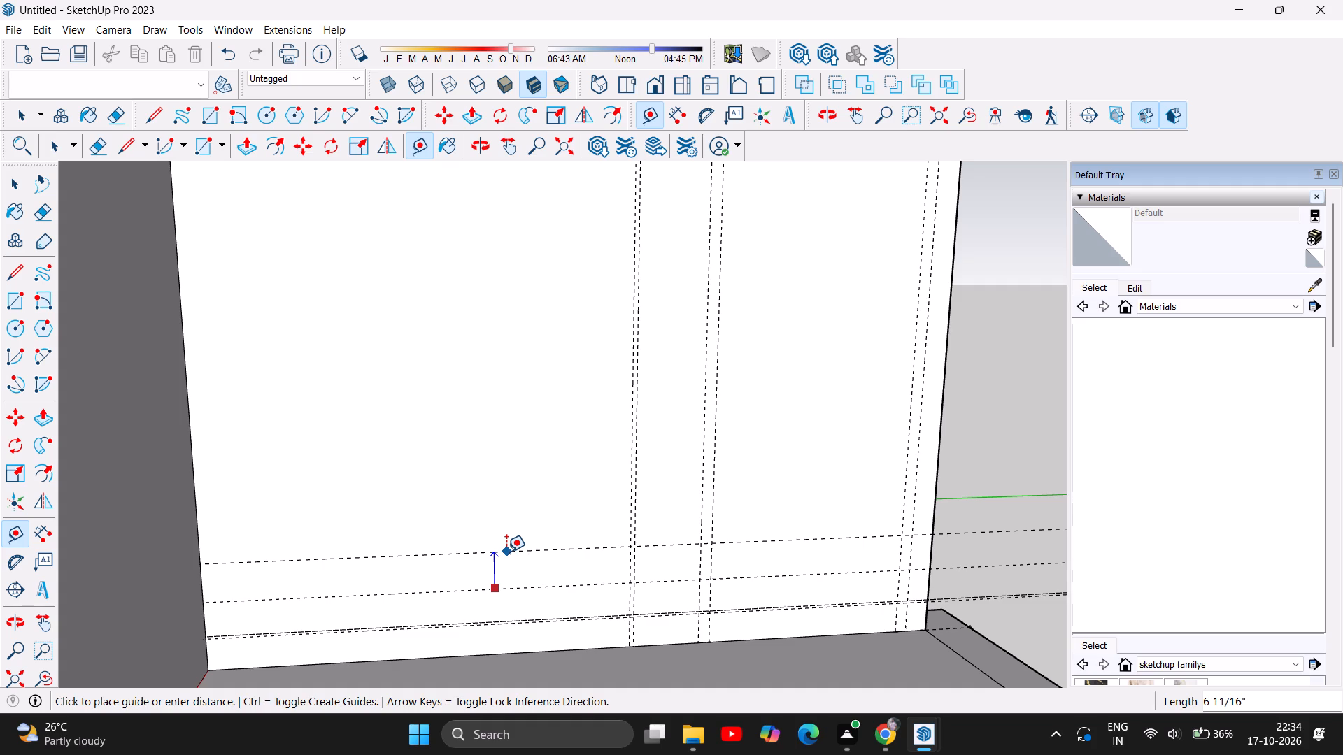
key("1")
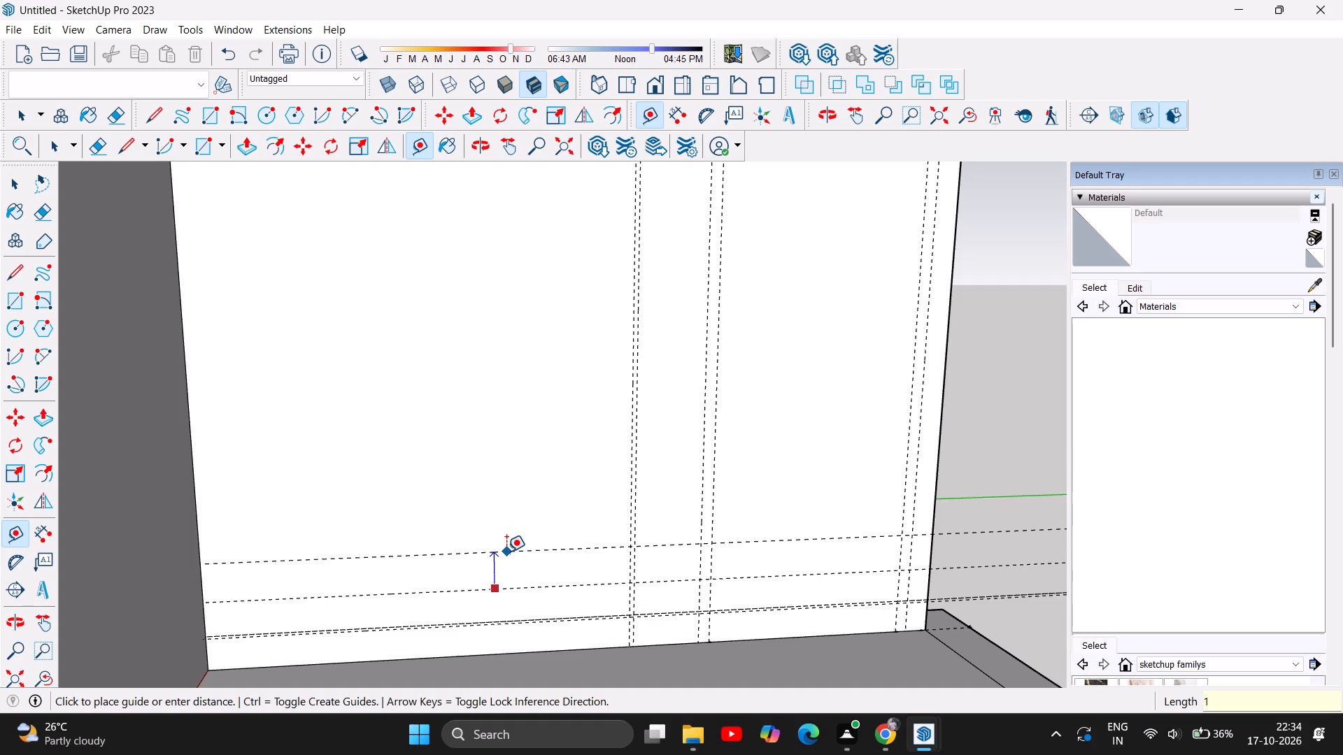
key("Return")
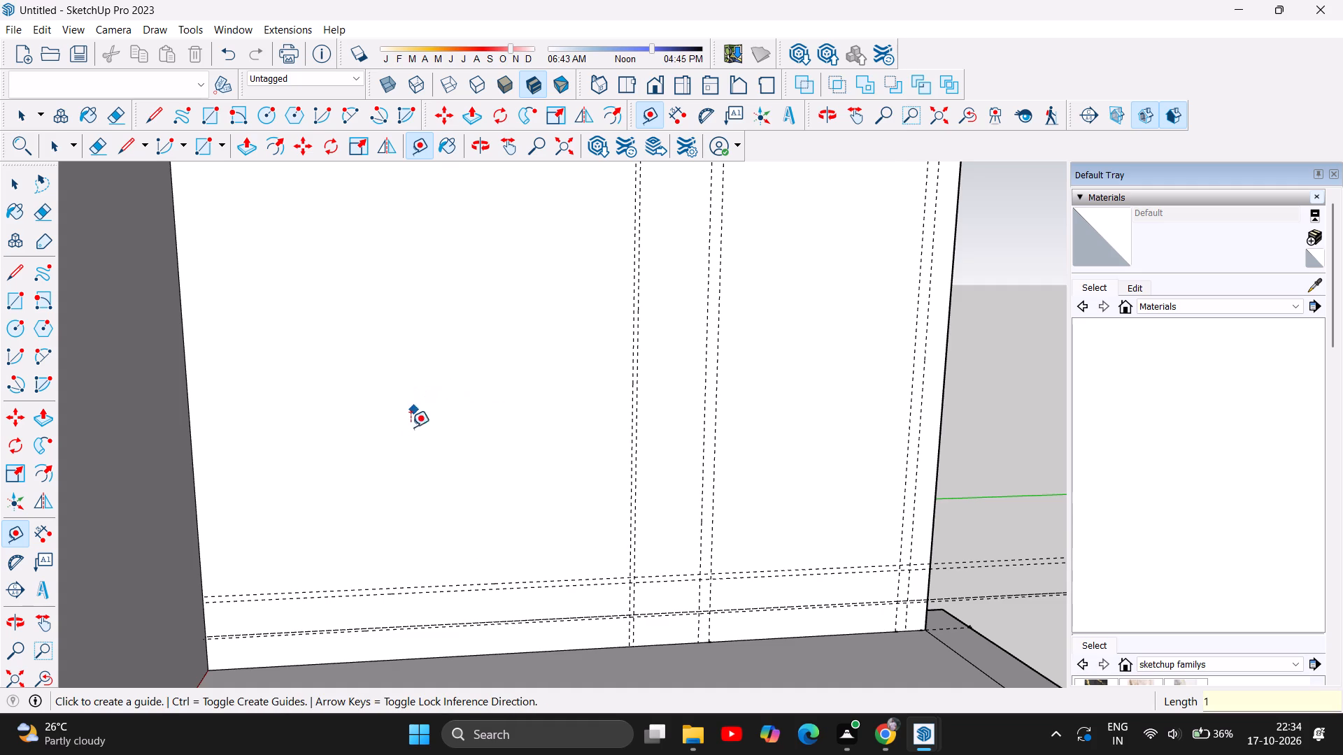
Examine the layout of the horizontal and vertical guides across the lower part of the origin-side wall.
scroll(420, 446, "down", 3)
scroll(431, 607, "down", 2)
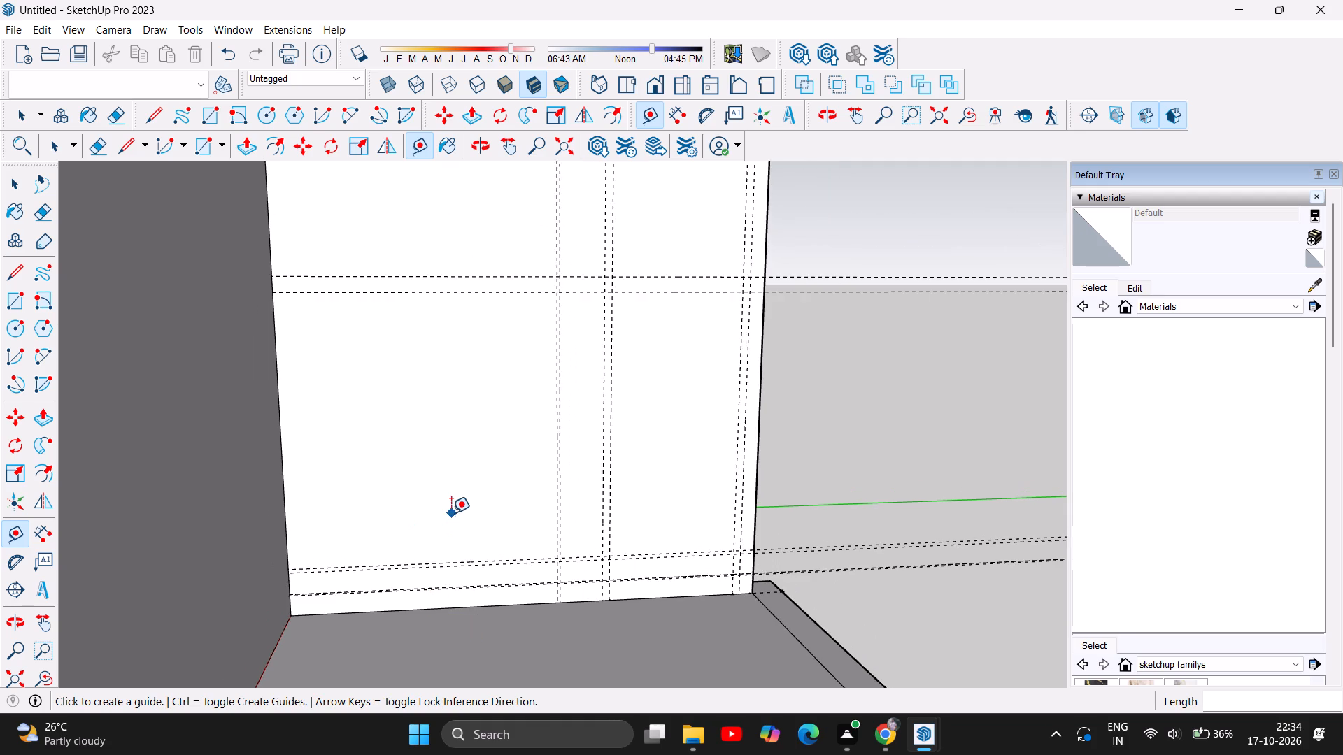
scroll(451, 513, "up", 3)
scroll(591, 460, "up", 3)
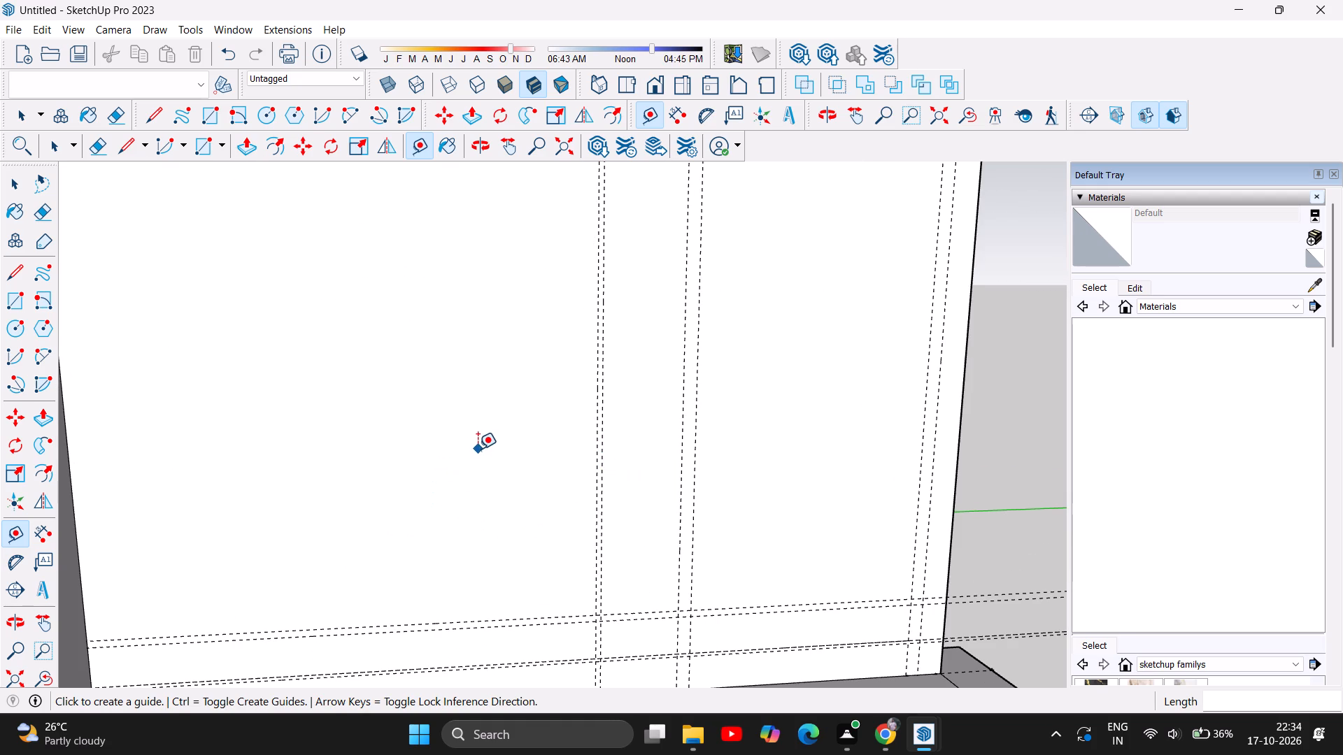
scroll(478, 449, "down", 5)
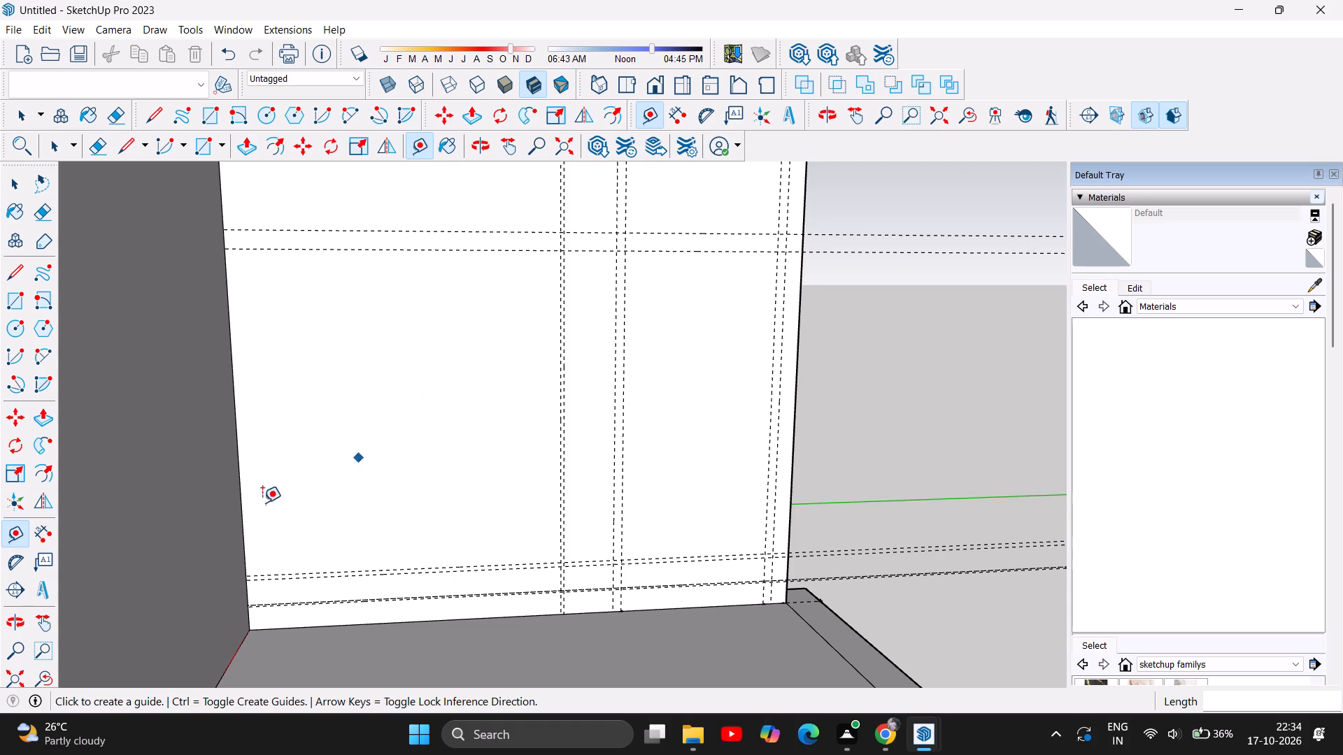
scroll(336, 614, "down", 2)
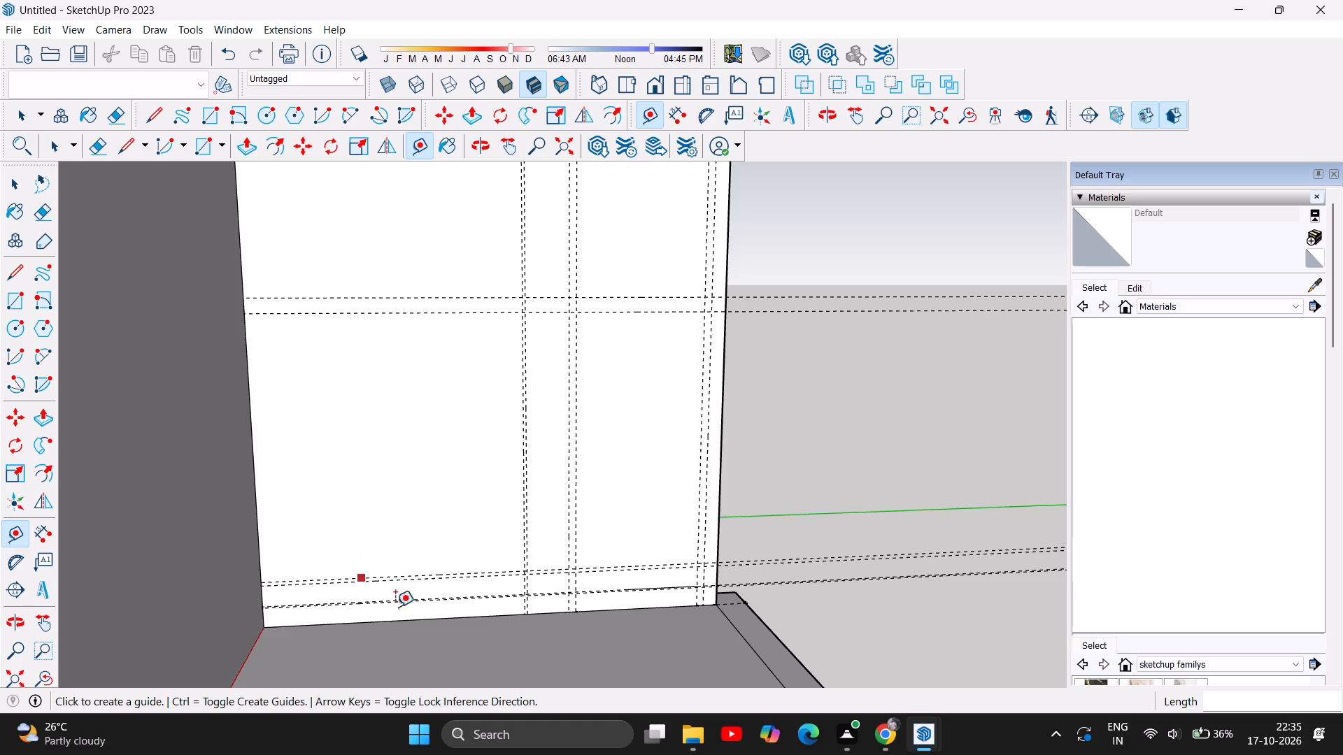
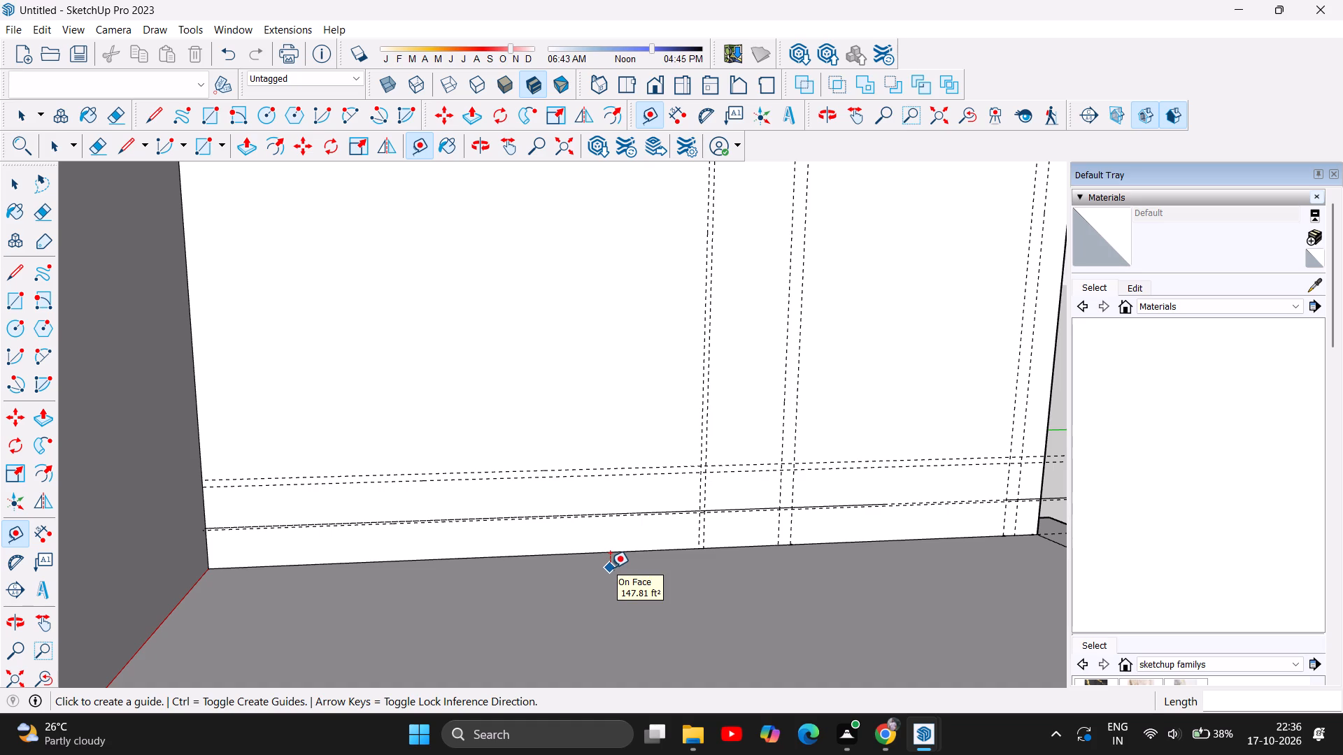
Offset a horizontal guide 1 foot upward from the uppermost of the horizontal guides near the base of the origin-side wall.
scroll(610, 568, "up", 1)
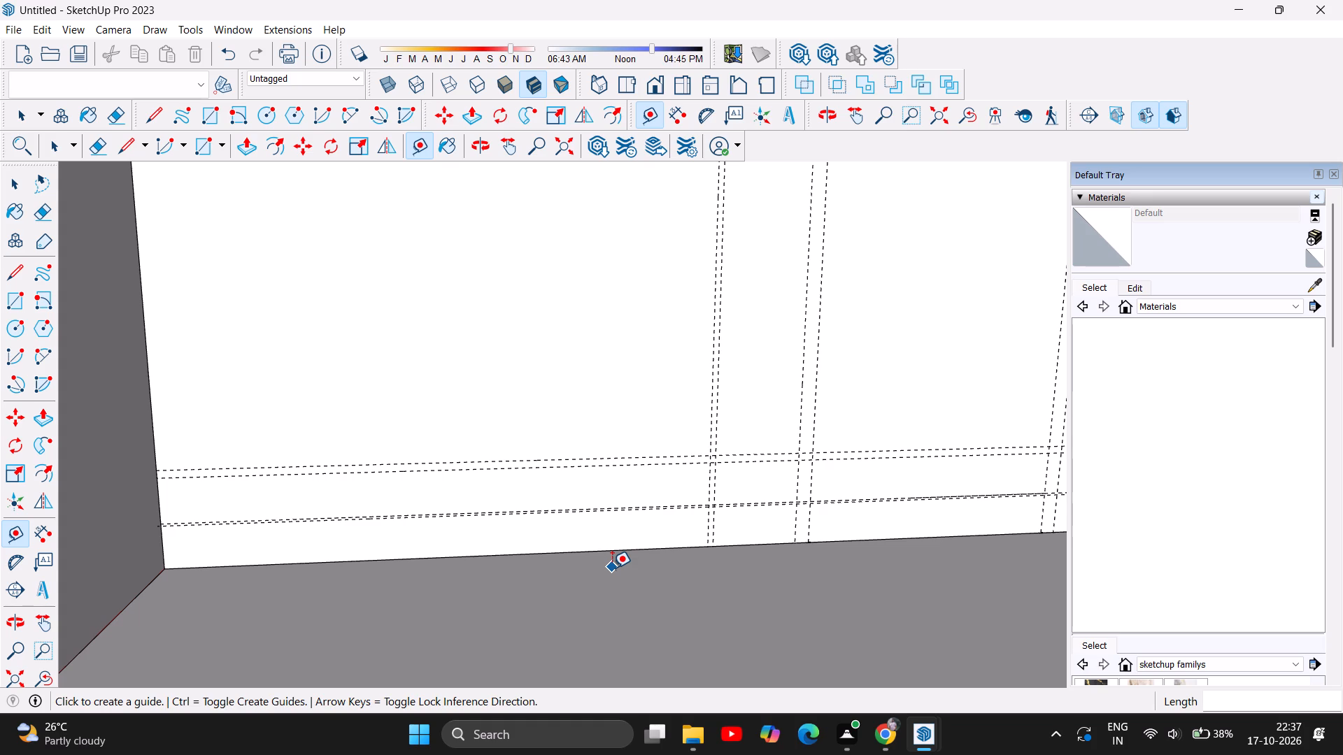
scroll(618, 635, "down", 7)
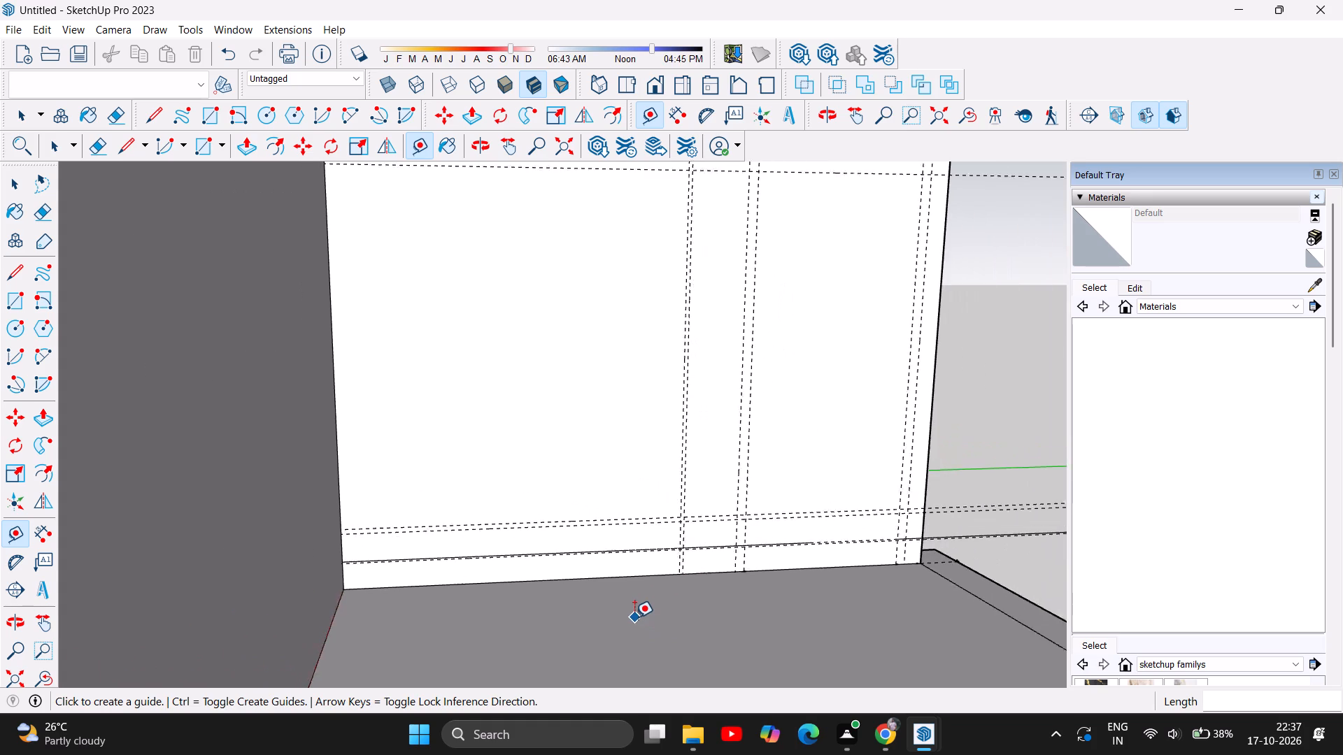
scroll(634, 617, "down", 1)
scroll(455, 569, "up", 5)
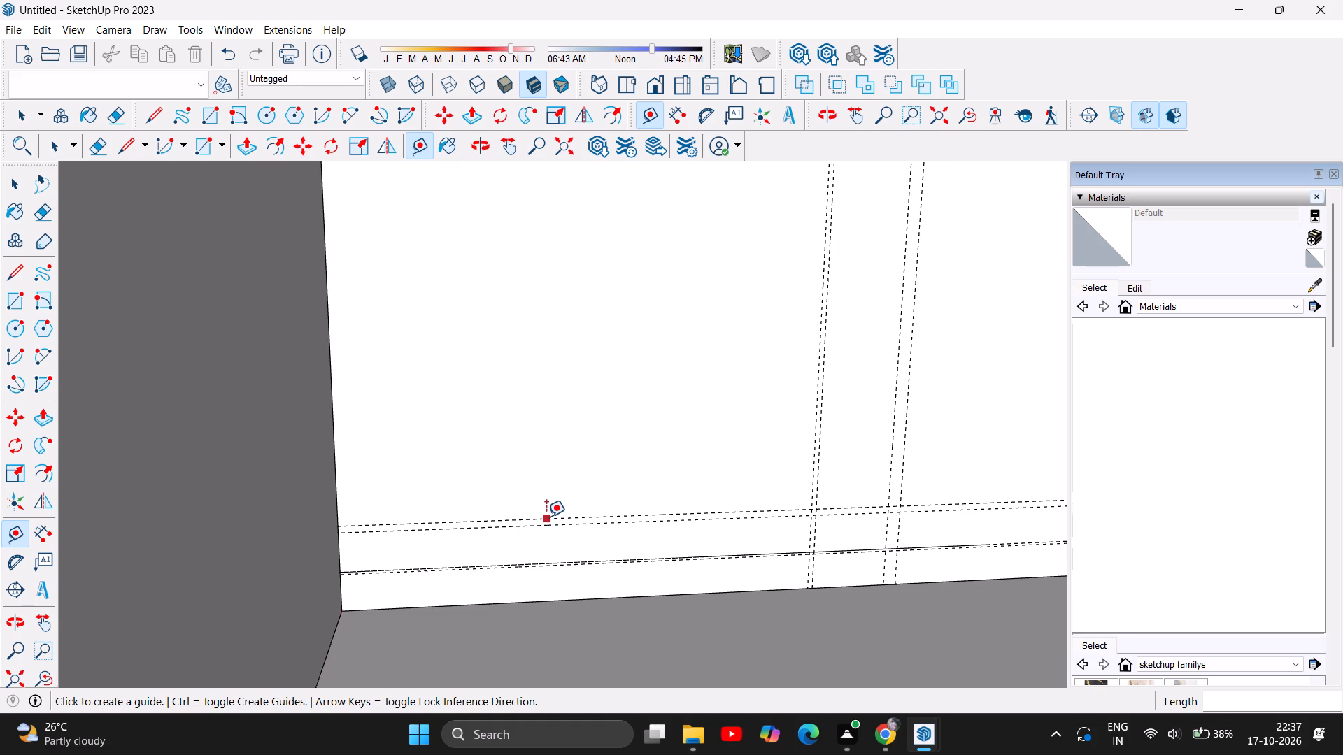
left_click(546, 517)
type("1'")
key("Return")
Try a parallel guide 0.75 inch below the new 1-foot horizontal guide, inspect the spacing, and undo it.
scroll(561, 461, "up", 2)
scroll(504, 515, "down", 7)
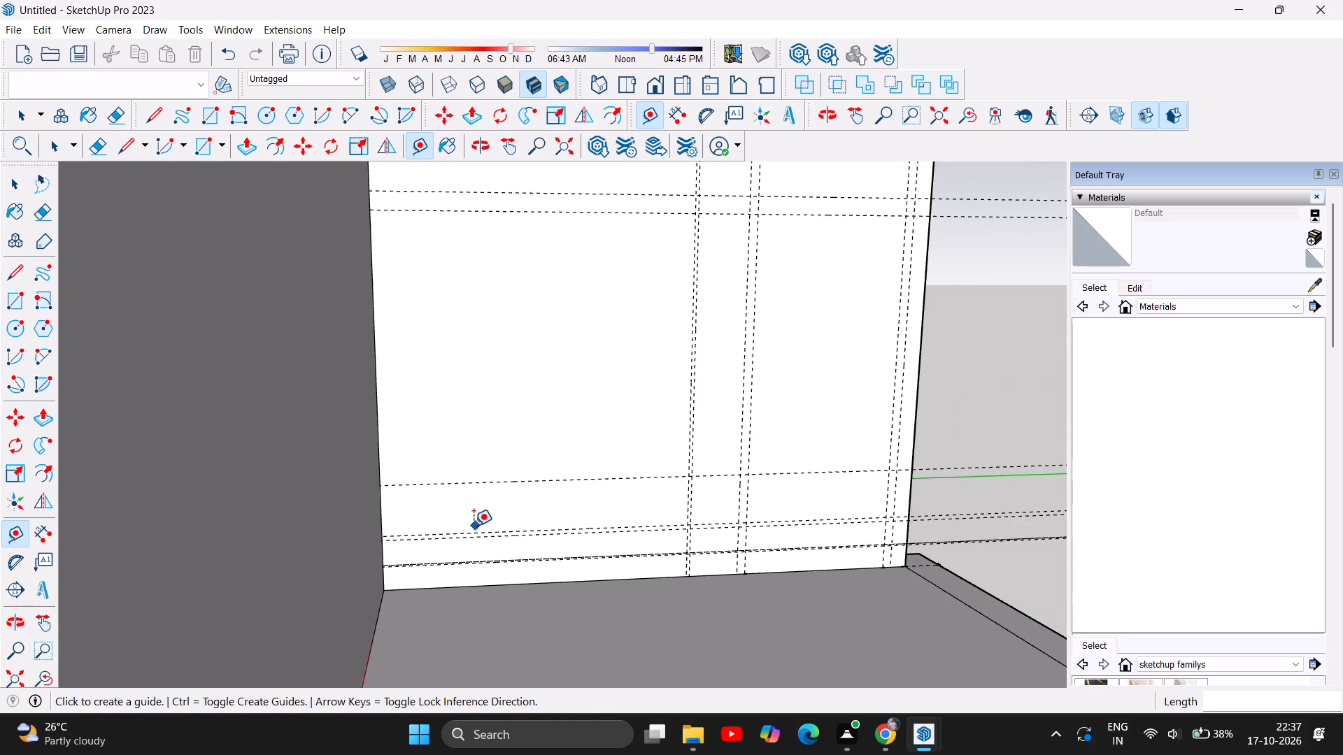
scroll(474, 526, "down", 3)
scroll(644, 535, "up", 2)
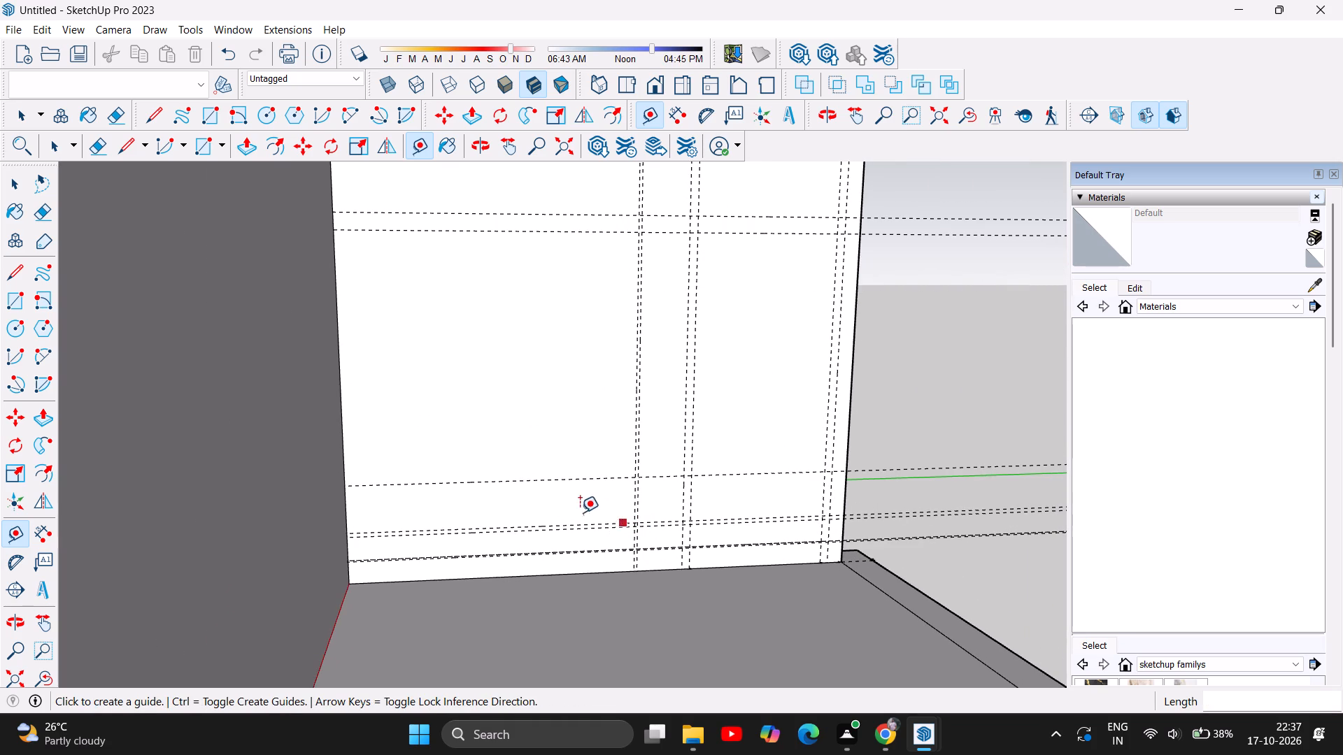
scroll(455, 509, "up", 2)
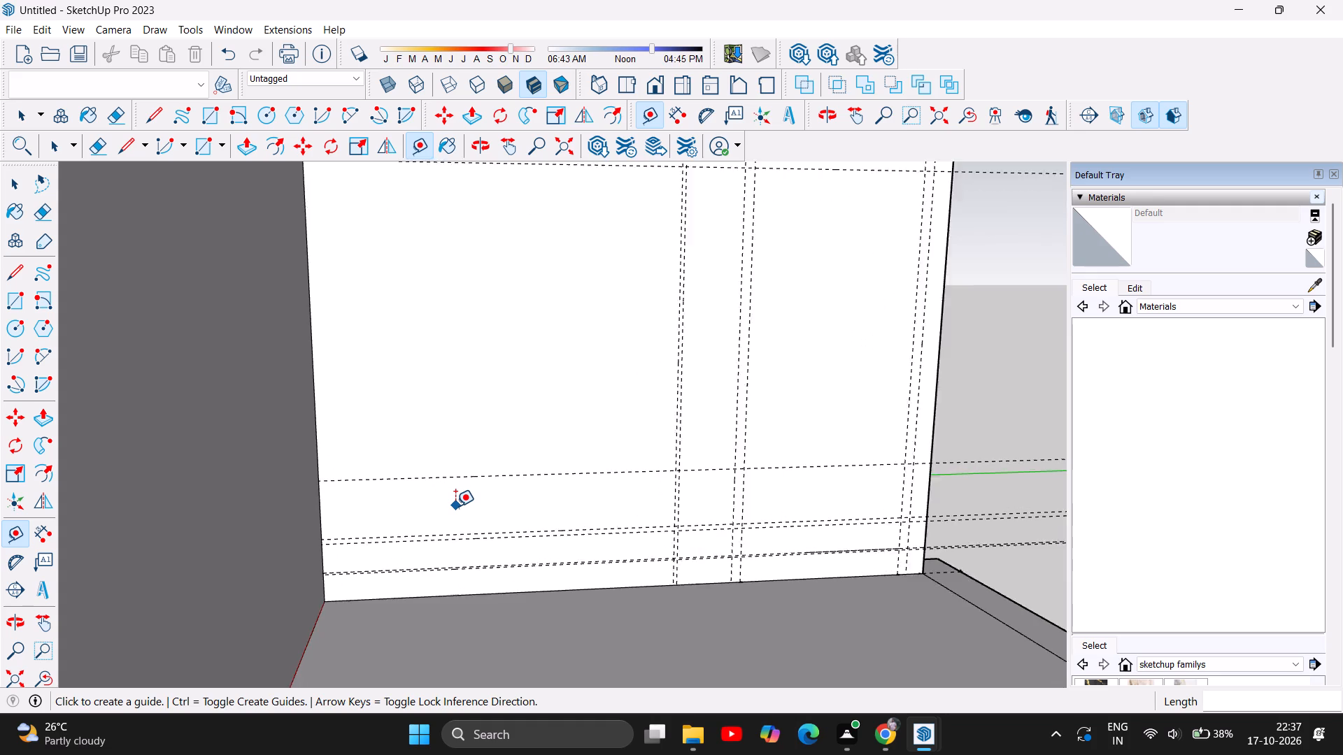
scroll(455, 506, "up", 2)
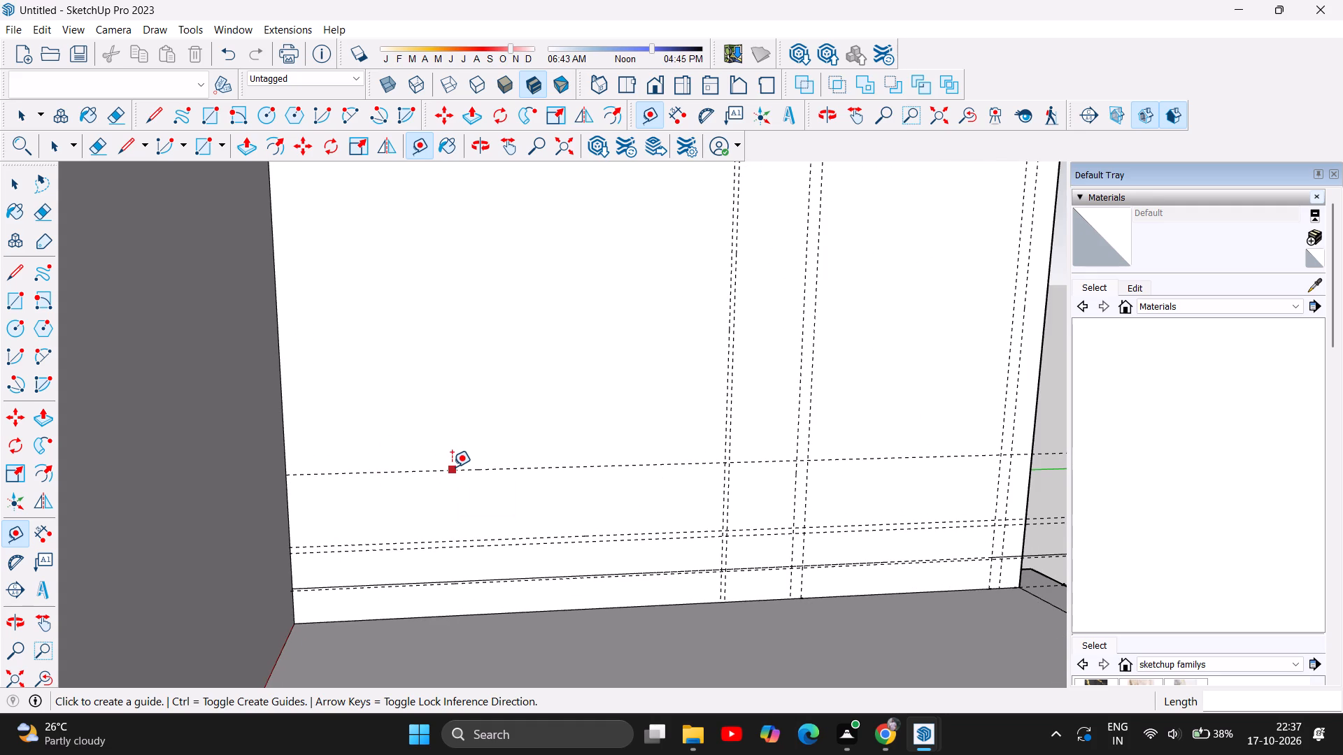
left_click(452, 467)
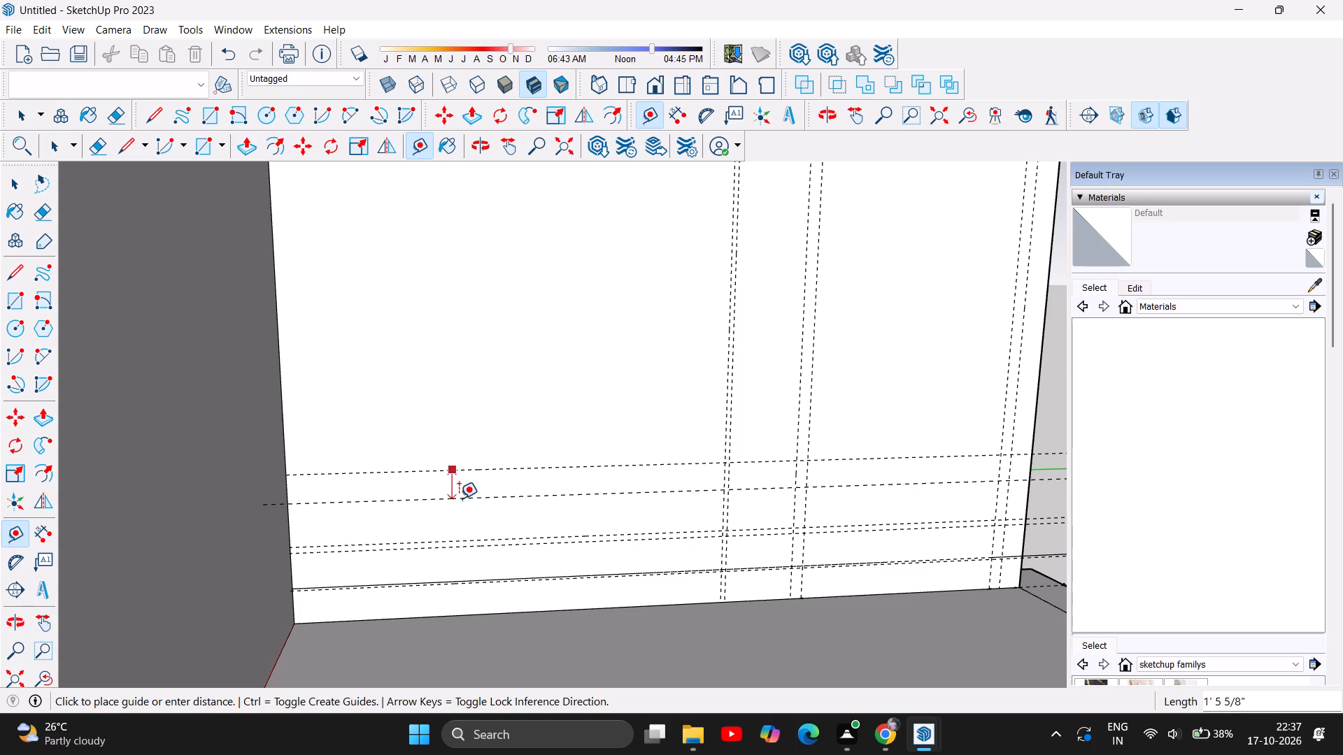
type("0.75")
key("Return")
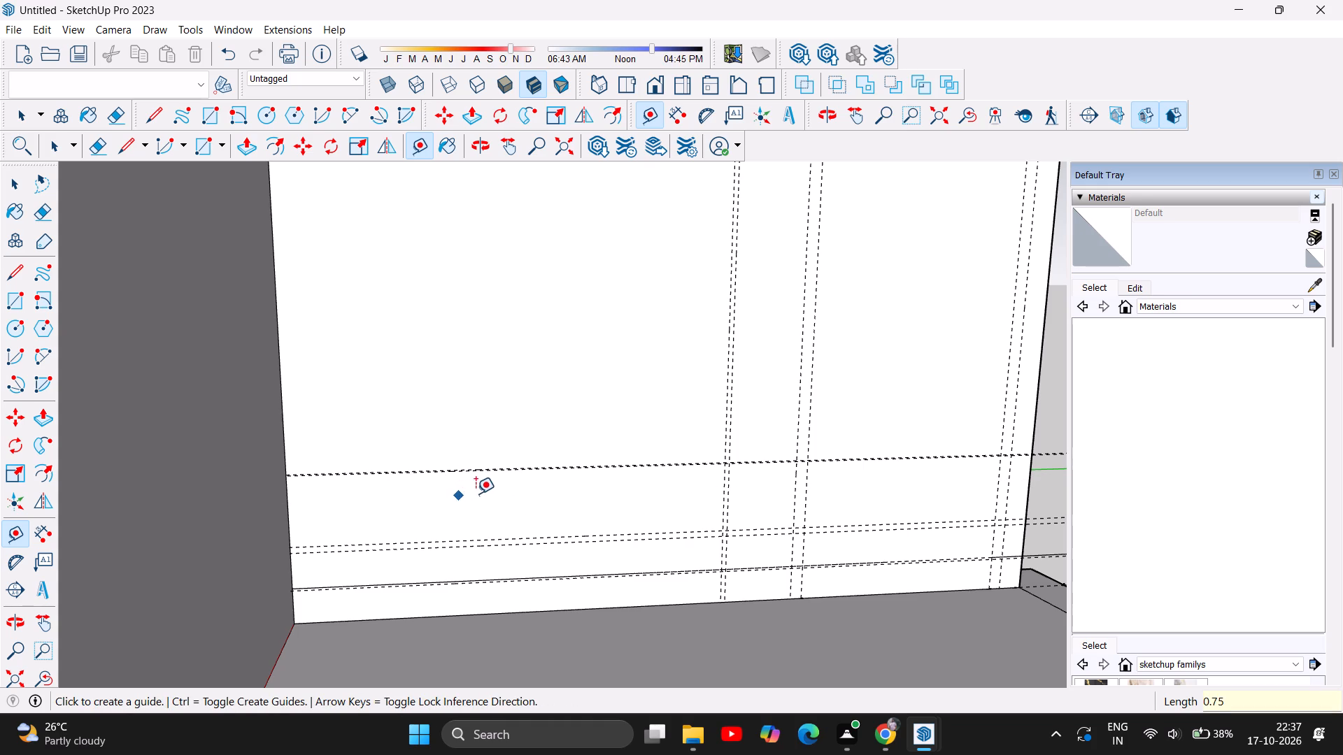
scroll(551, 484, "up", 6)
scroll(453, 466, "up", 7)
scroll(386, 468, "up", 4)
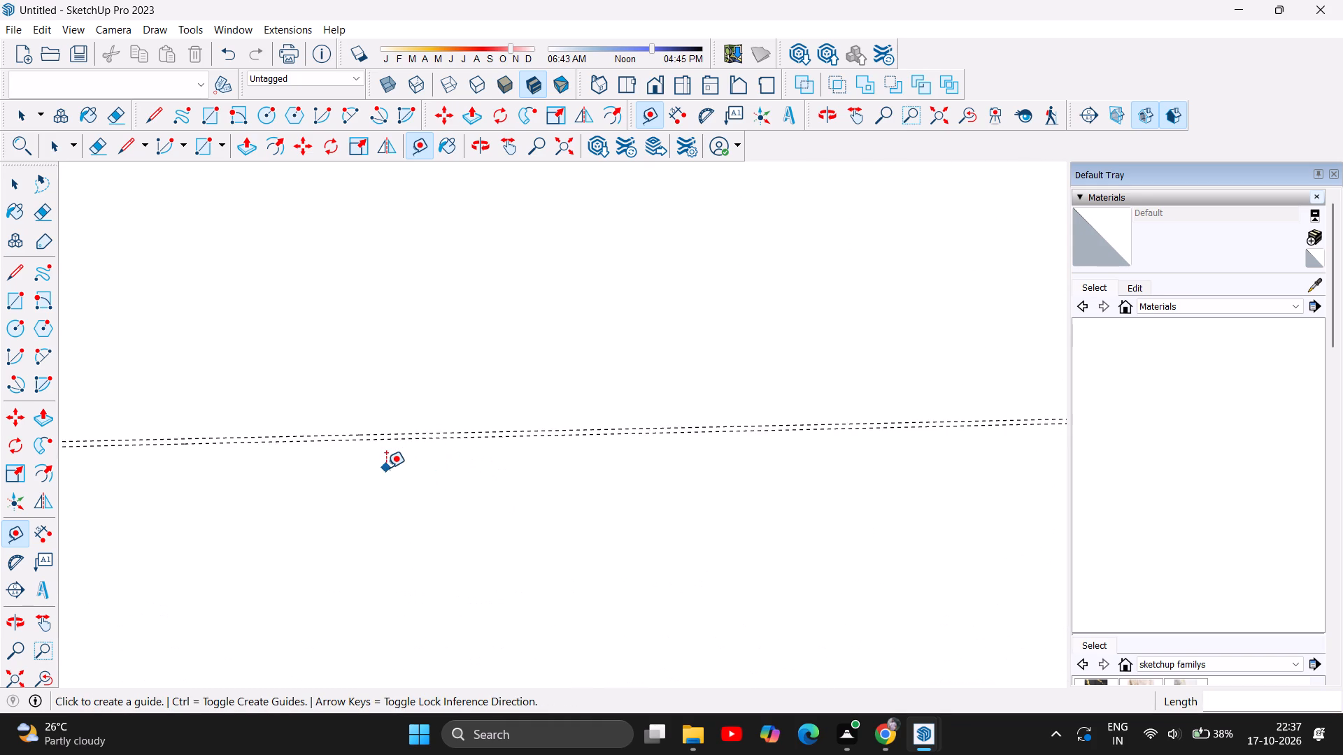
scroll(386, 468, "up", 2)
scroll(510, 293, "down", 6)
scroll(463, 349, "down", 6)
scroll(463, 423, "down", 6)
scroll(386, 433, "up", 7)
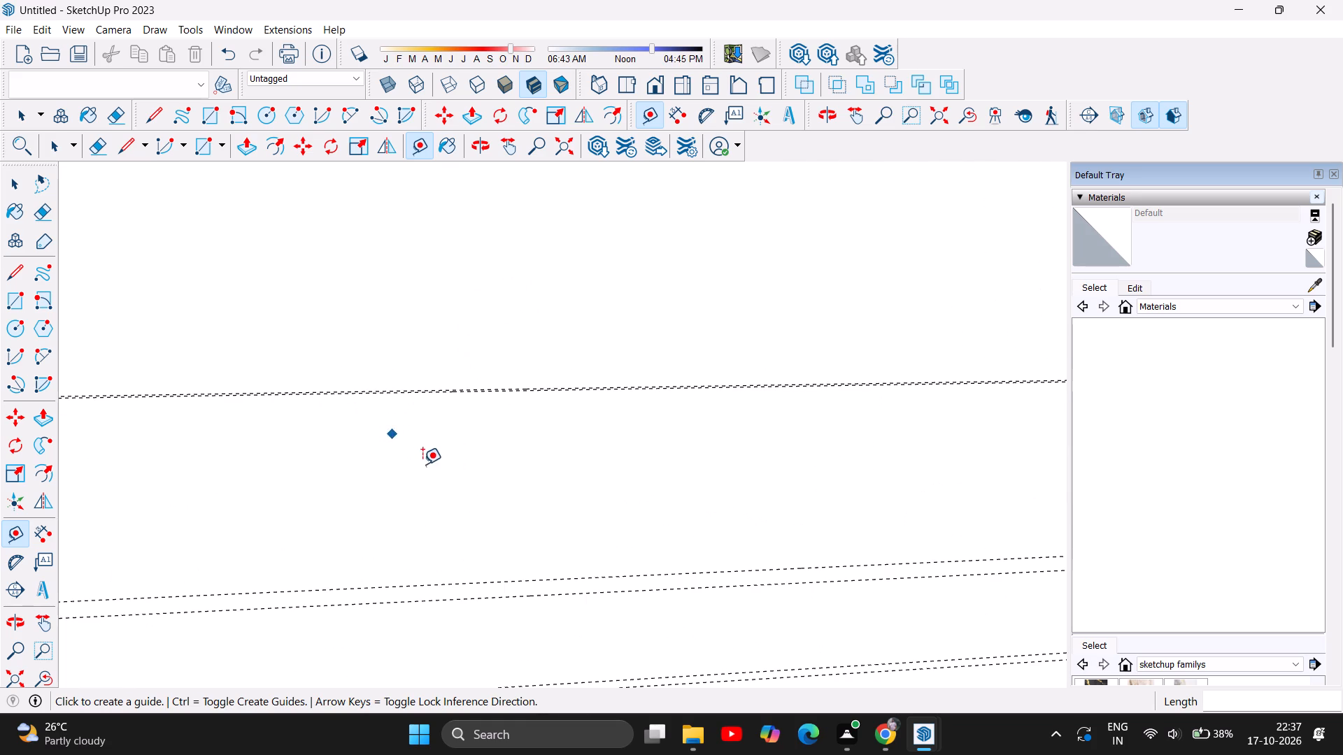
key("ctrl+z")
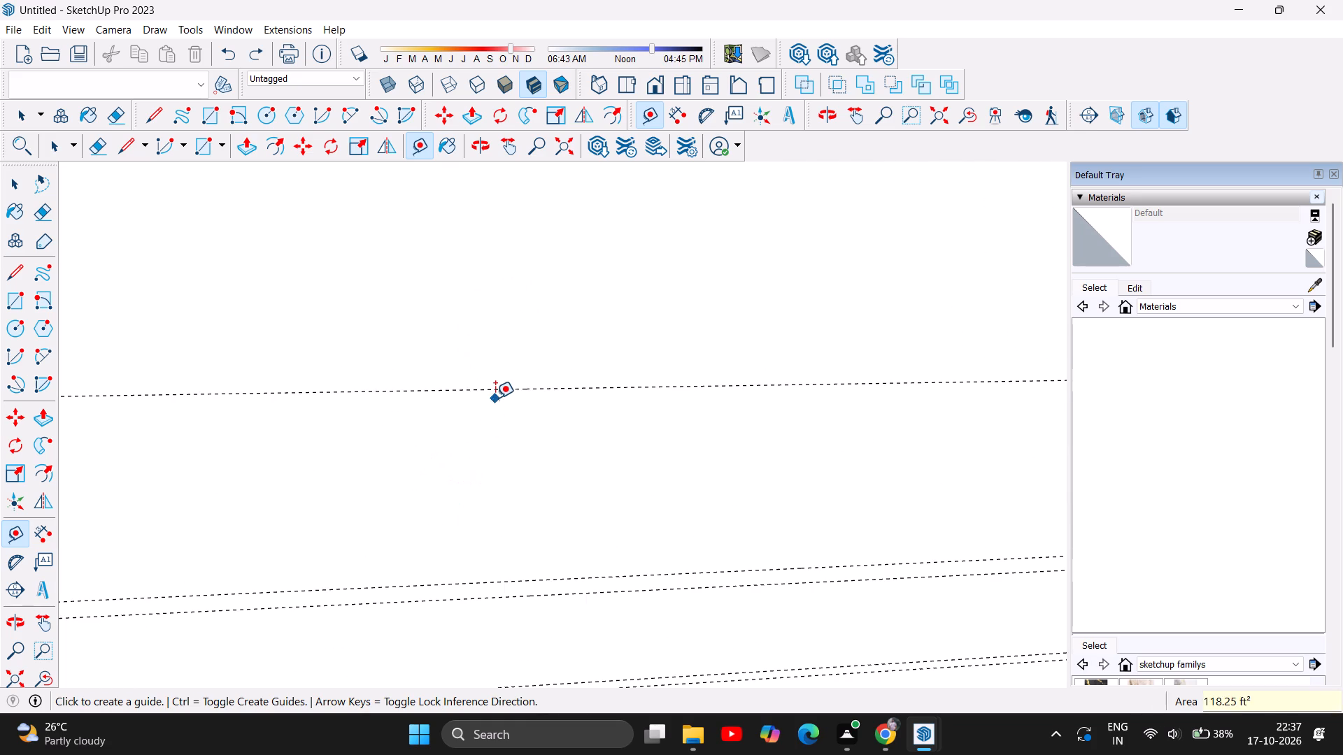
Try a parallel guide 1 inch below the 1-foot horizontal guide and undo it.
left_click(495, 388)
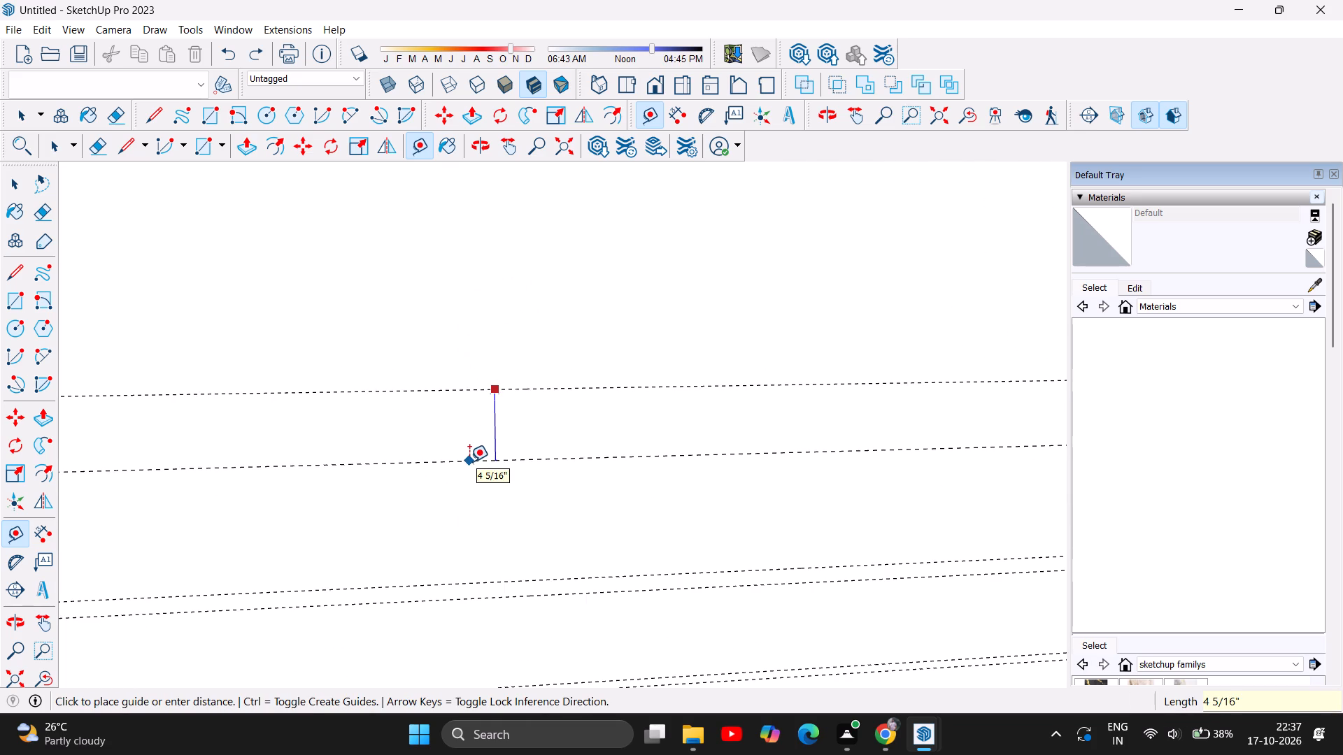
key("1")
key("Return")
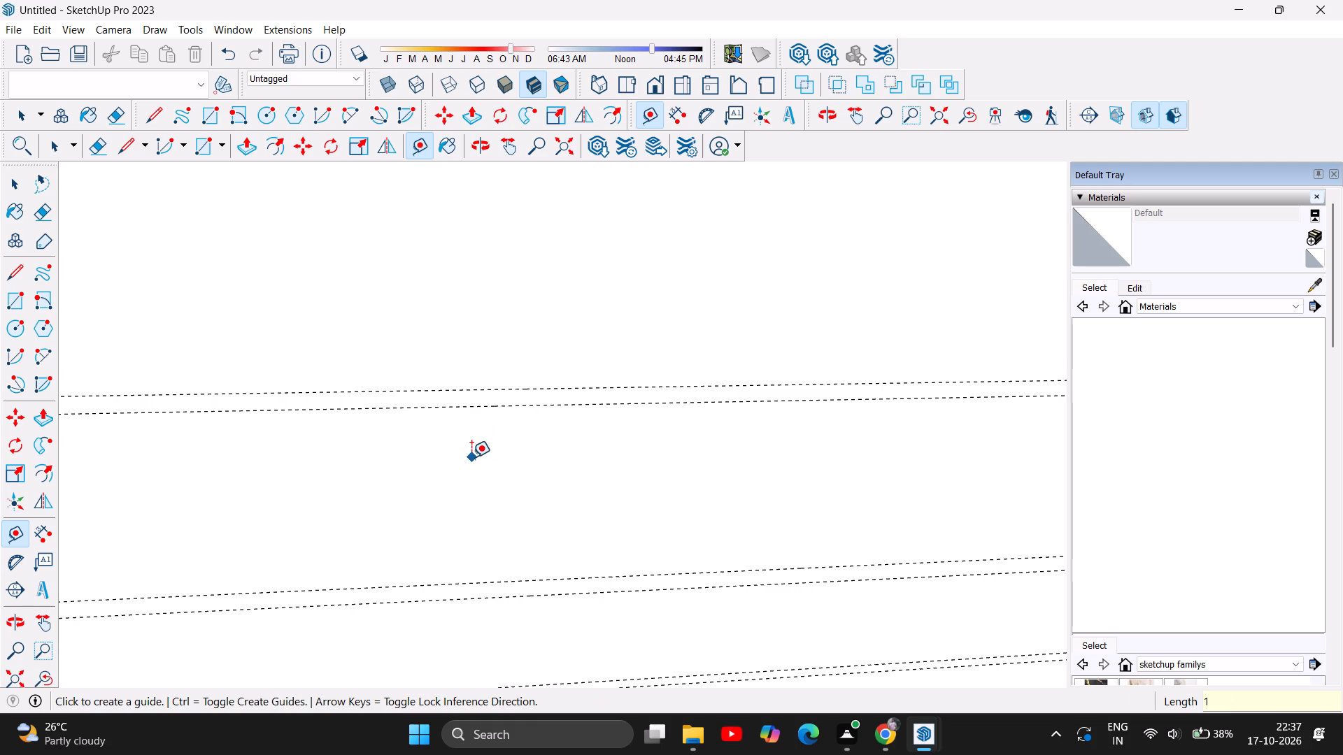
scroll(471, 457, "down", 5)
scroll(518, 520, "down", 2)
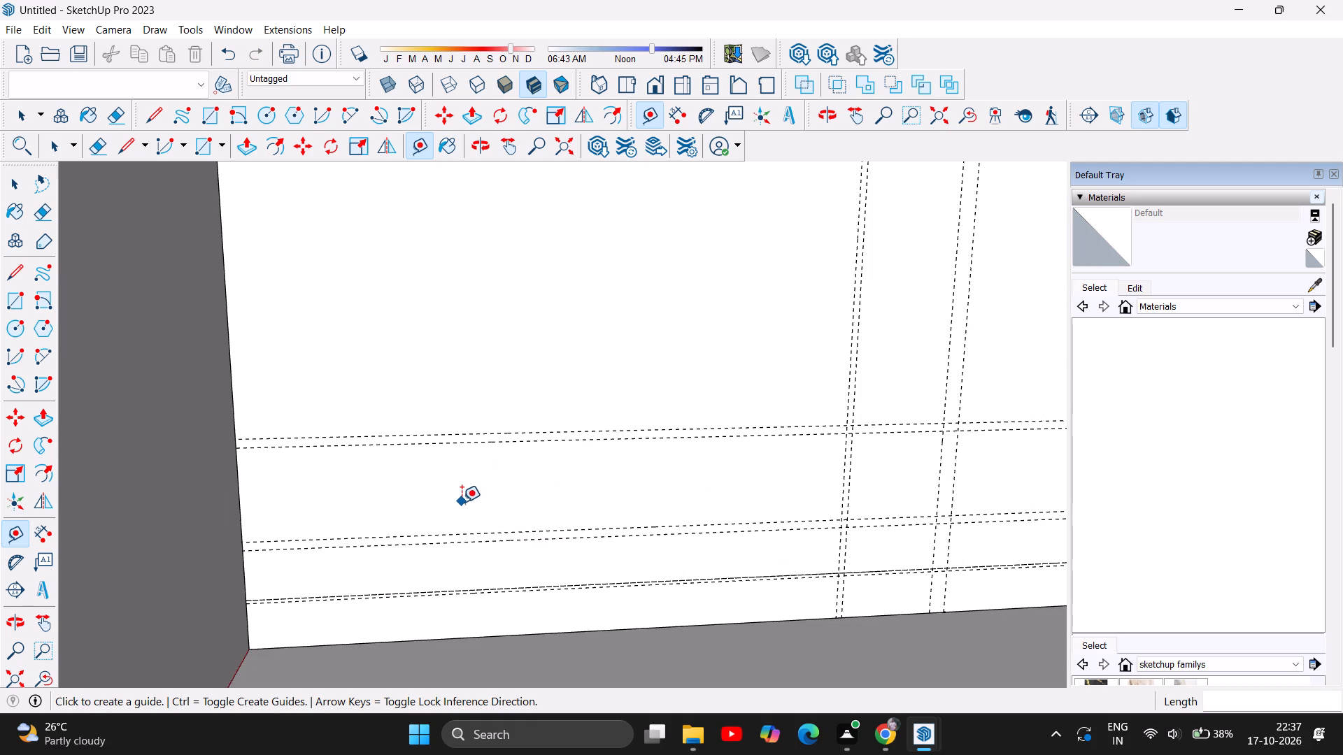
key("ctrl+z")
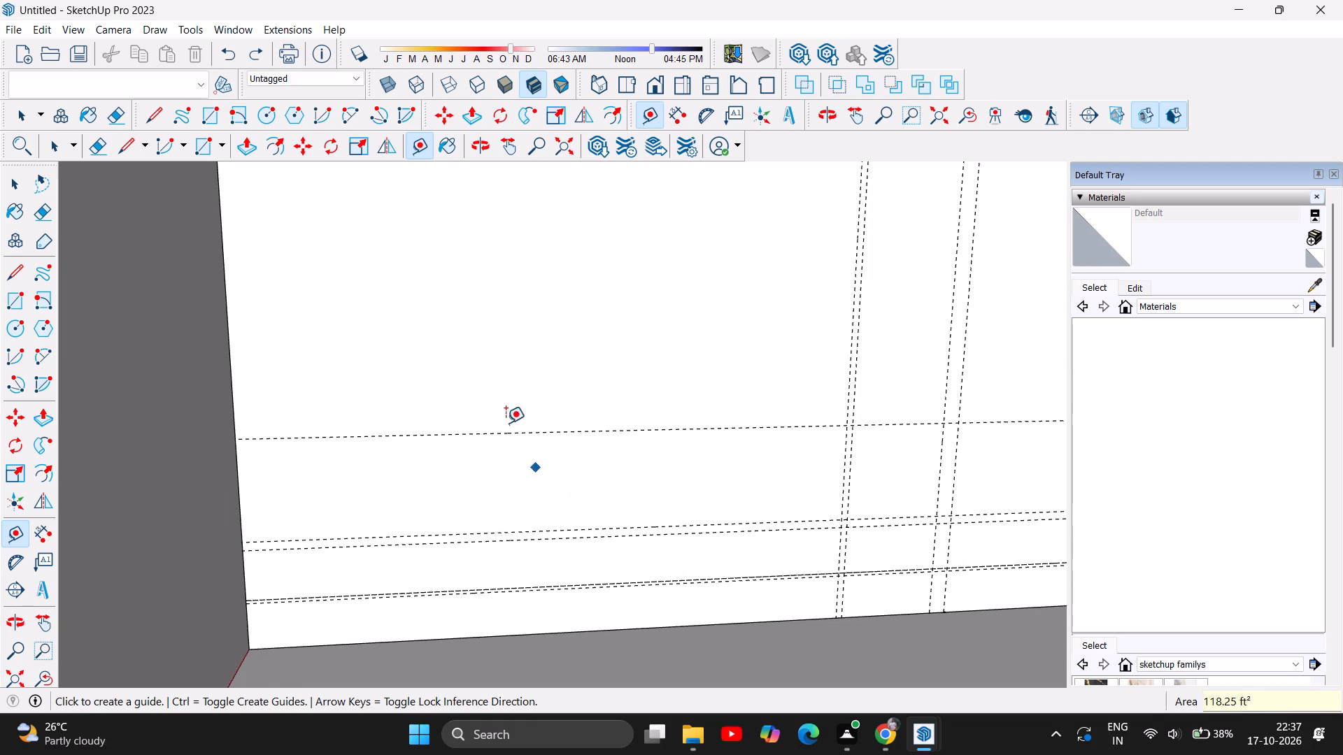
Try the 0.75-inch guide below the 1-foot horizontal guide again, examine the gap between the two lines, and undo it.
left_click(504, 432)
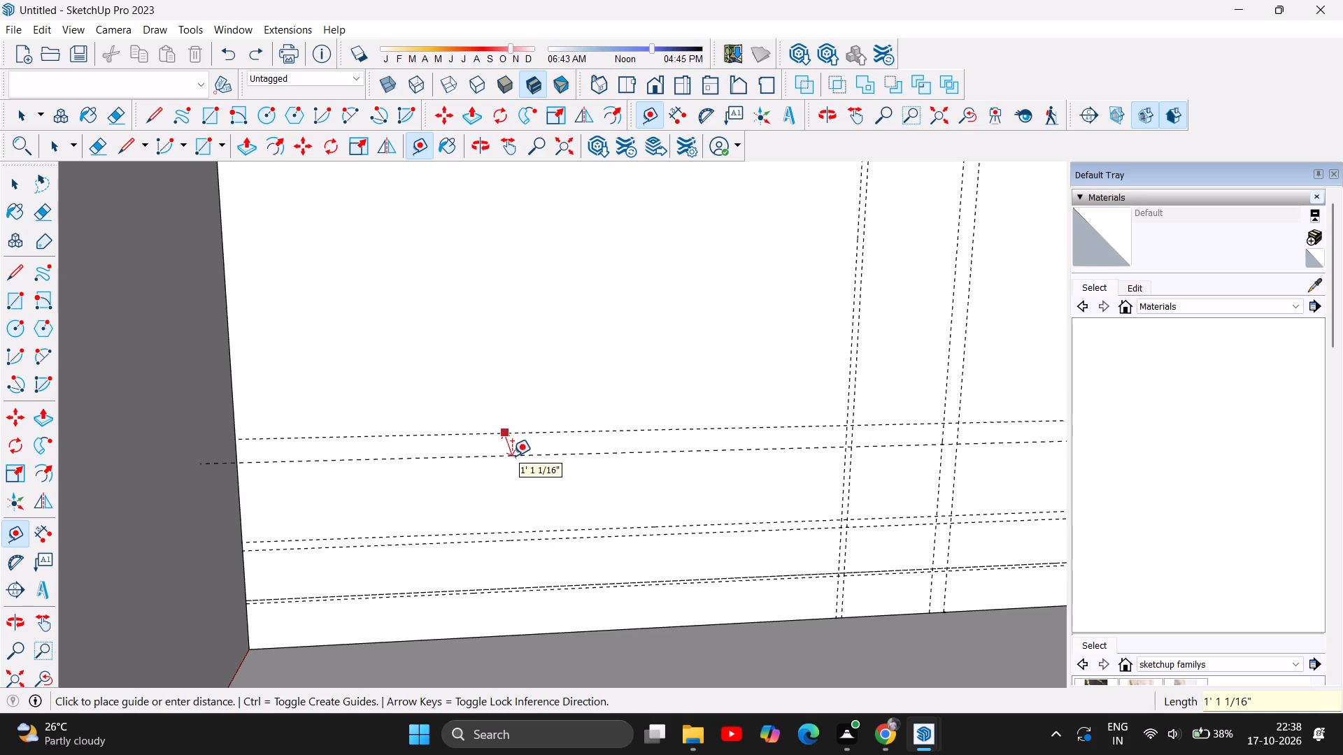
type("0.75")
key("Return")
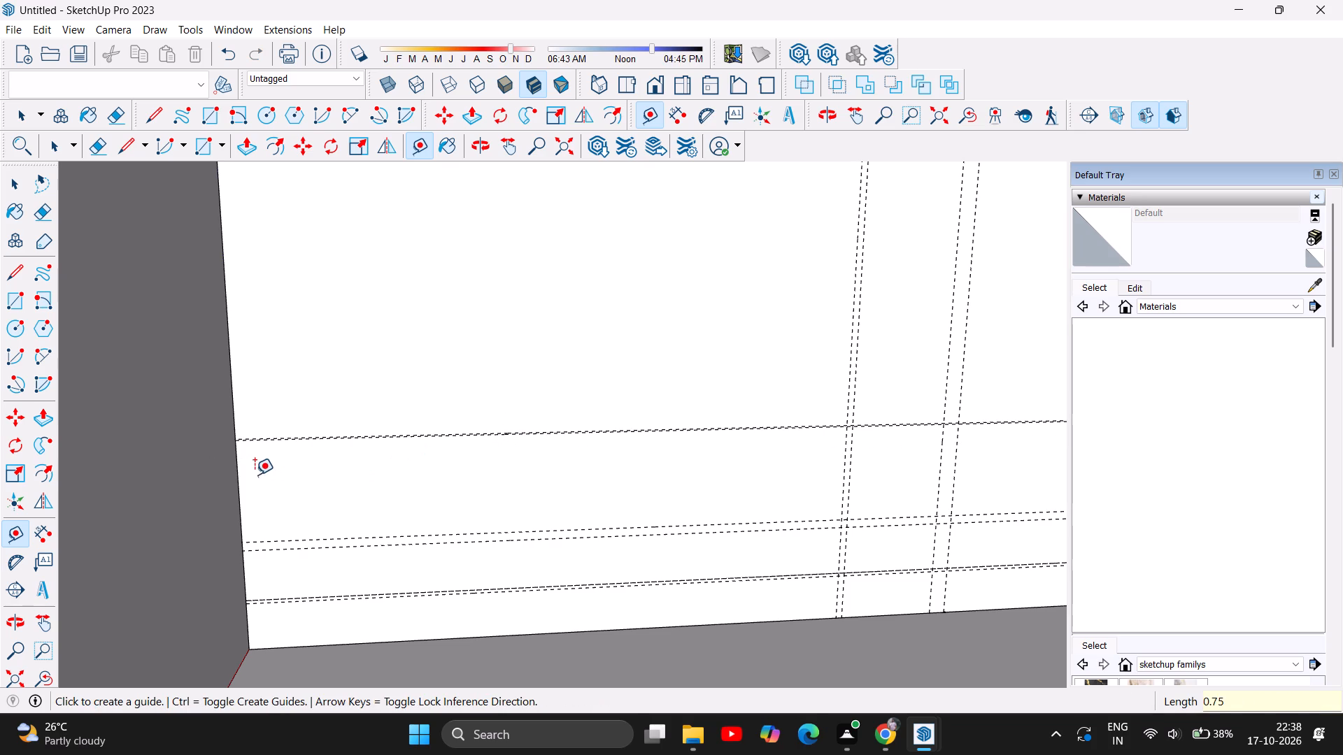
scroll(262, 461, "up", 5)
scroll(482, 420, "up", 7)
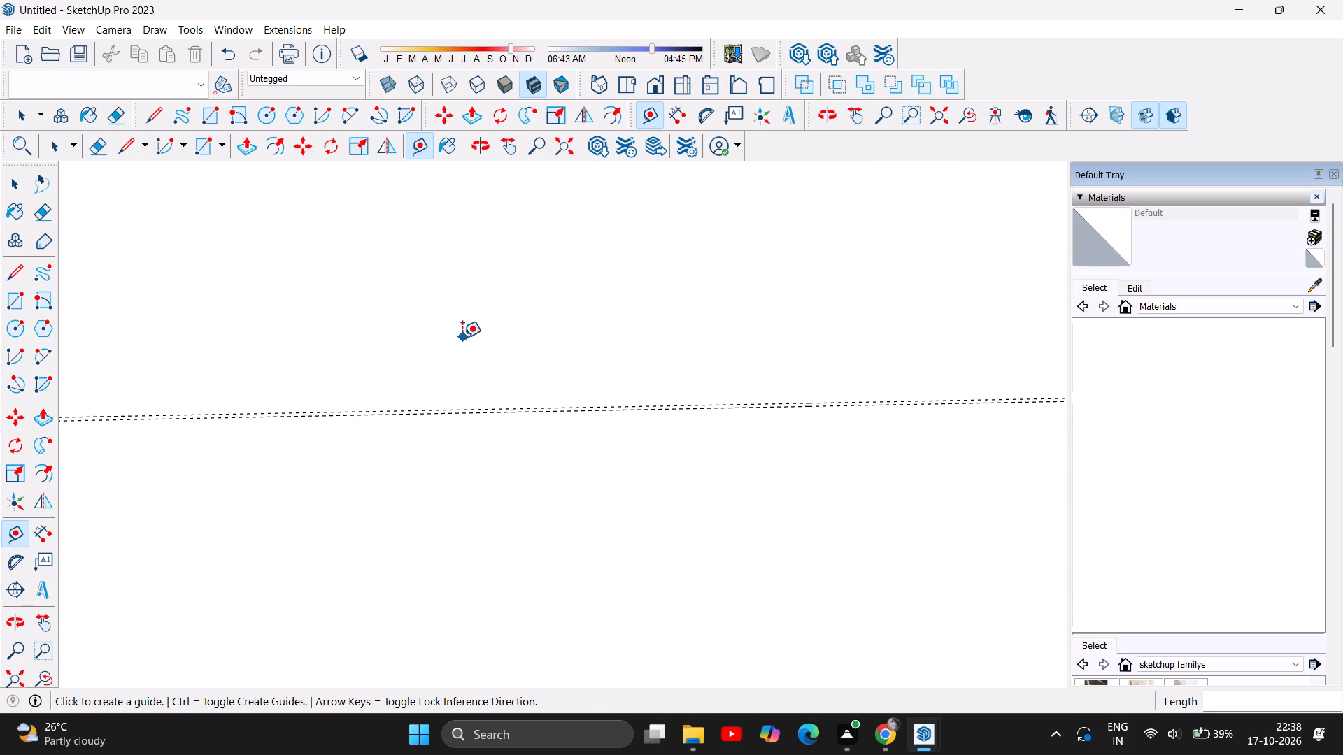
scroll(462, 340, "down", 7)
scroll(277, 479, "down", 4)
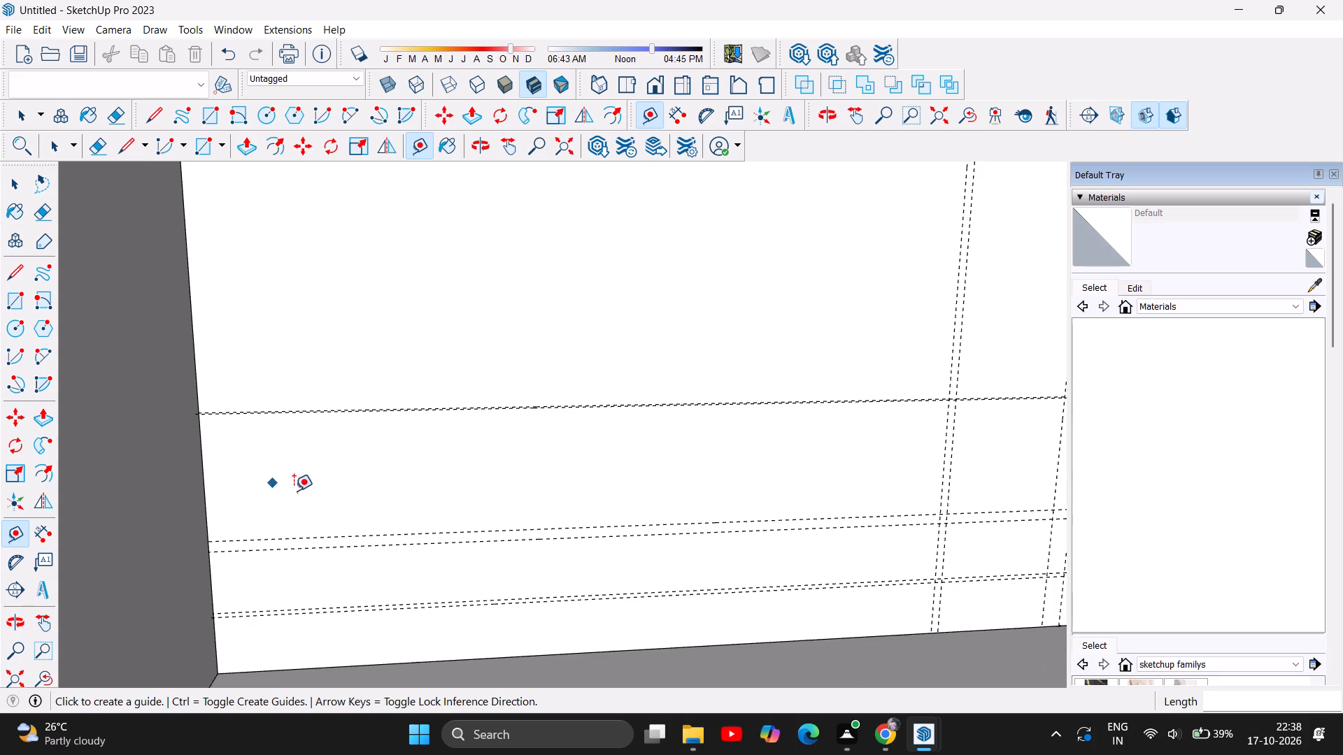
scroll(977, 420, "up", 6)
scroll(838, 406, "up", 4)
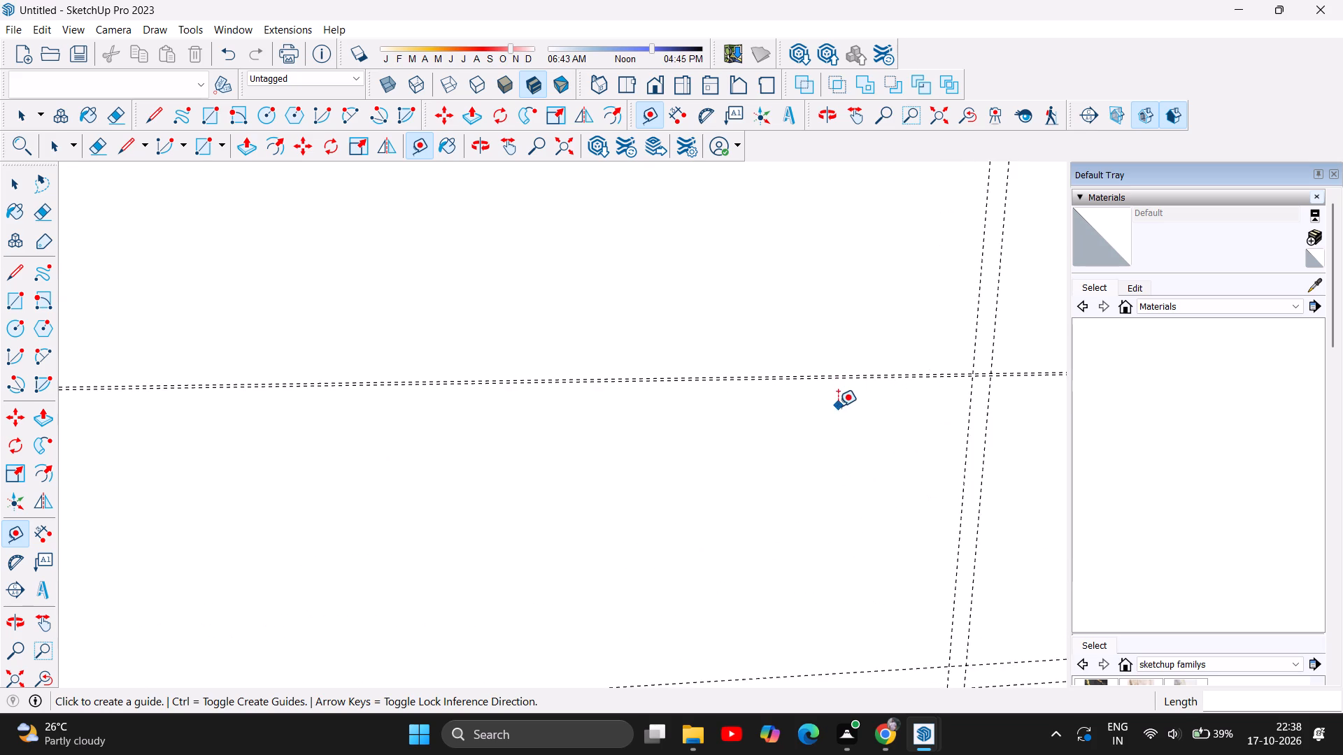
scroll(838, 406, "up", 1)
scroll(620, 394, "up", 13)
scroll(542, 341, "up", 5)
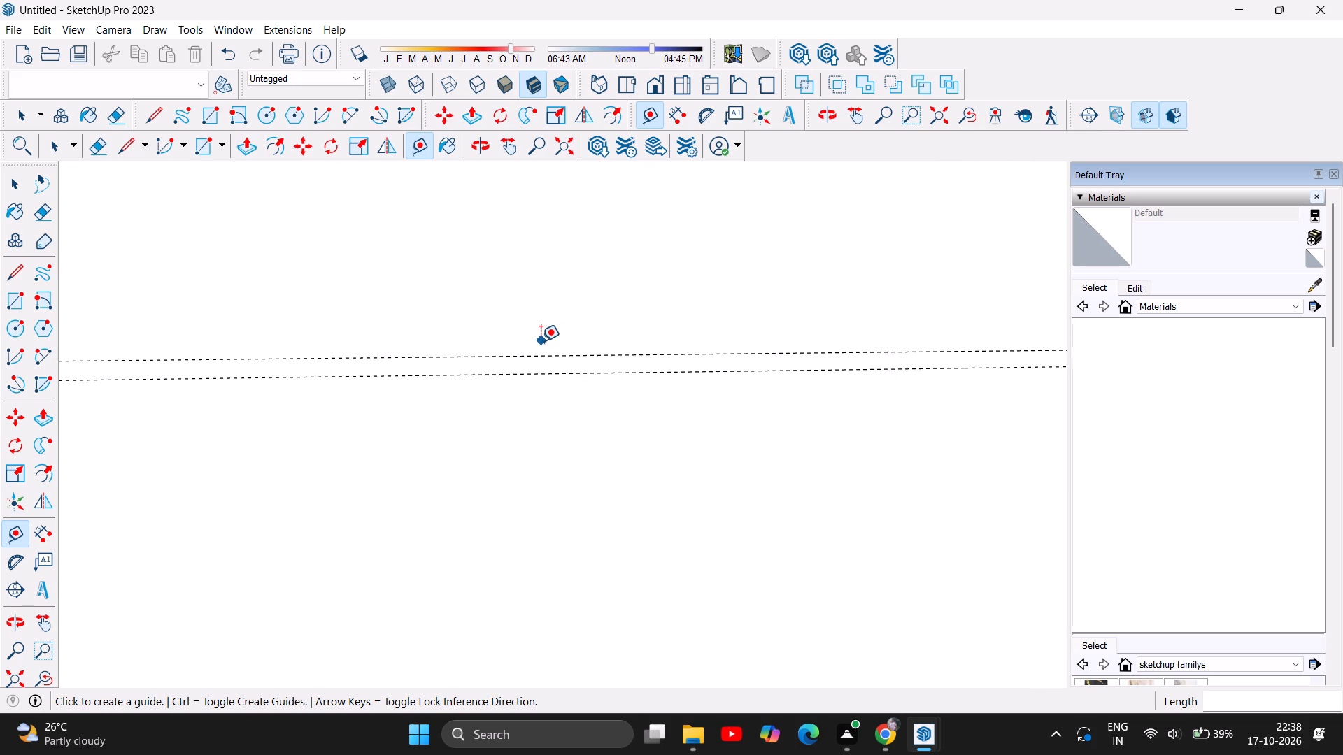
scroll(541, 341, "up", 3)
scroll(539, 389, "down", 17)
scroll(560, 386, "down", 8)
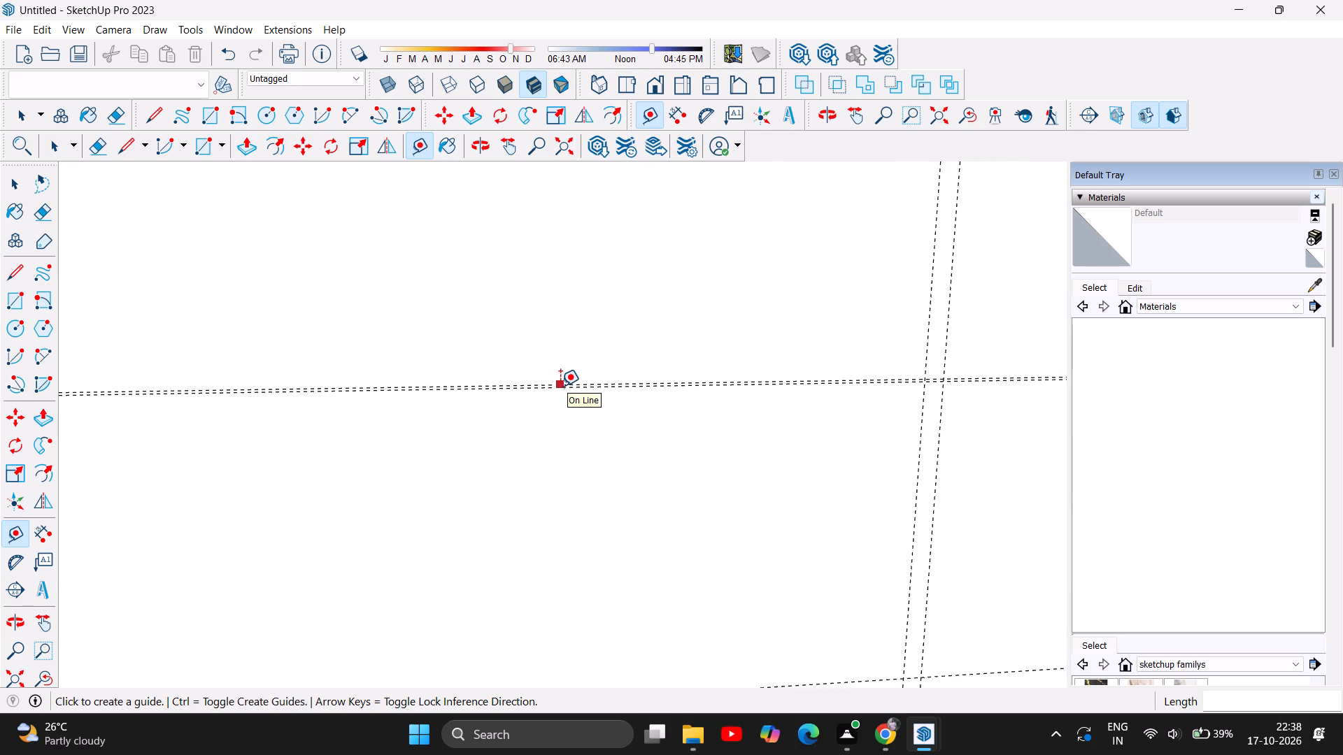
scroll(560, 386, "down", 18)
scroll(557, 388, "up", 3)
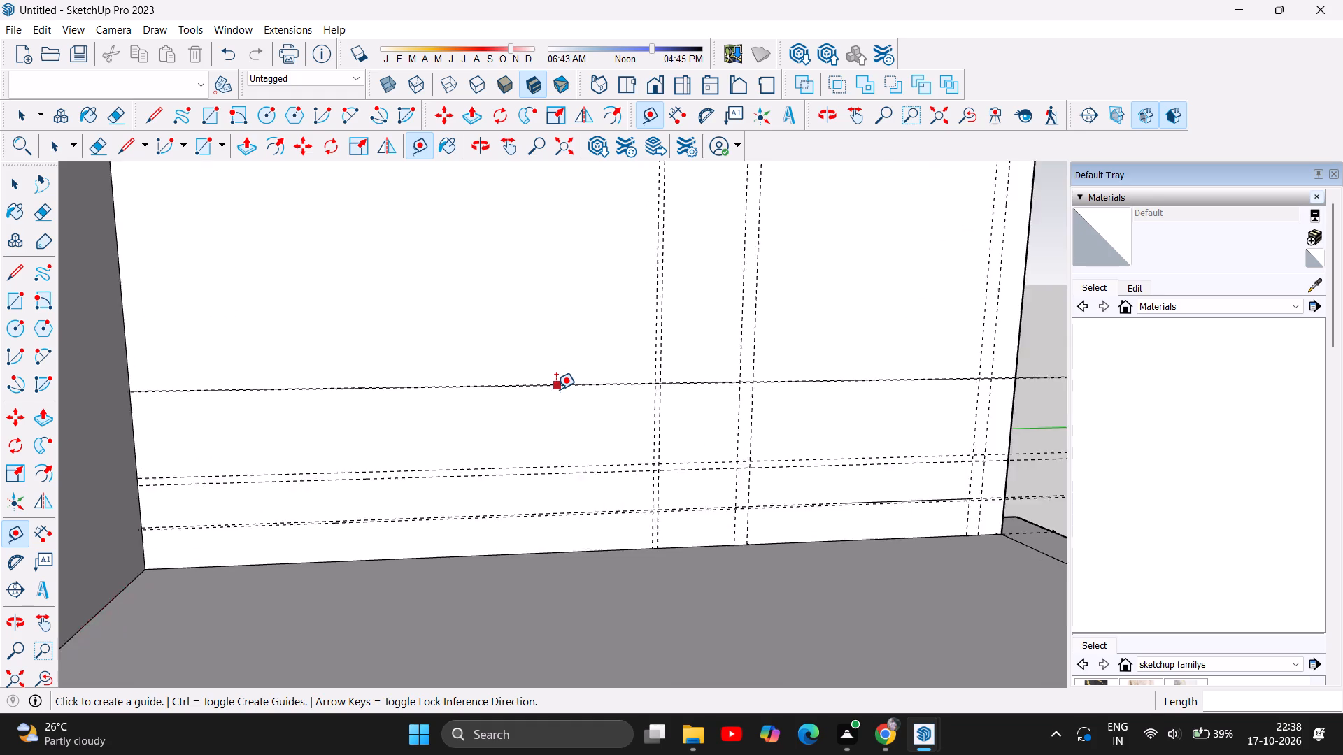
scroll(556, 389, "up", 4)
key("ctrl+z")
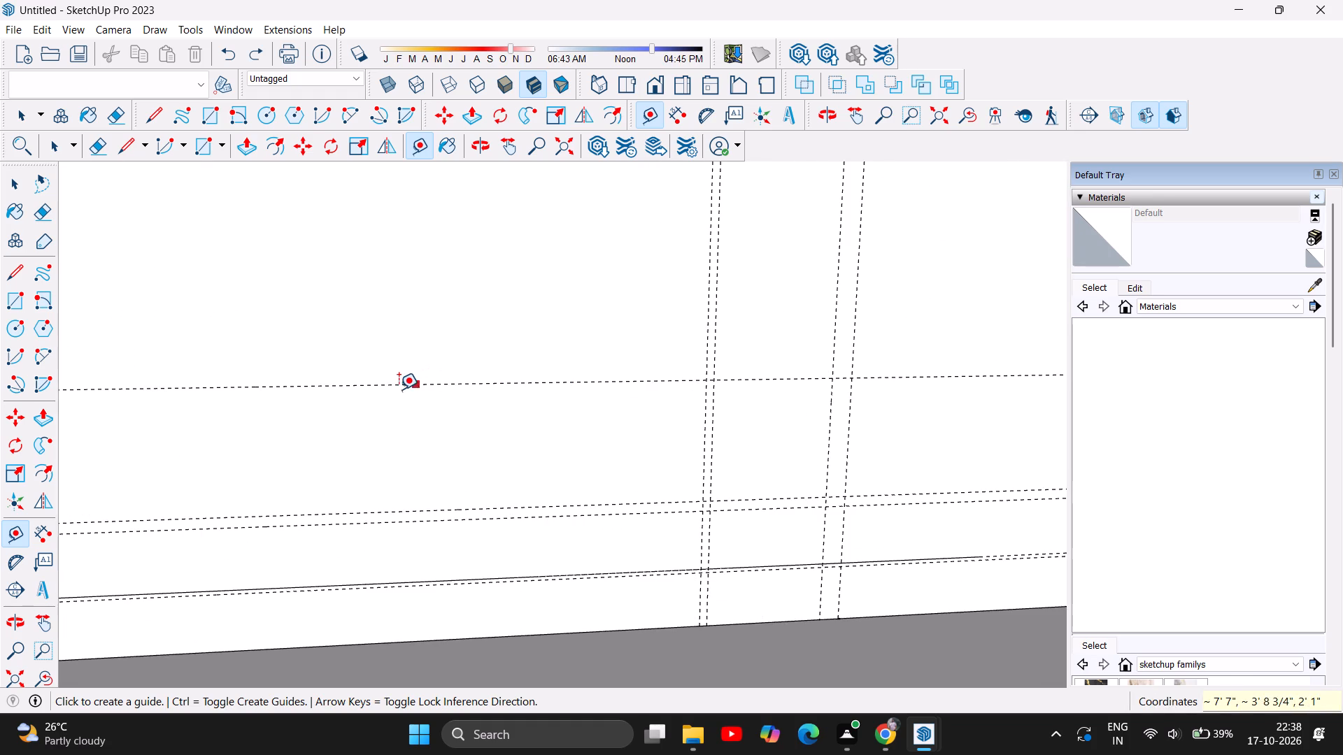
Offset a horizontal guide 0.75 inch downward from the 1-foot horizontal guide on the origin-side wall.
left_click(386, 384)
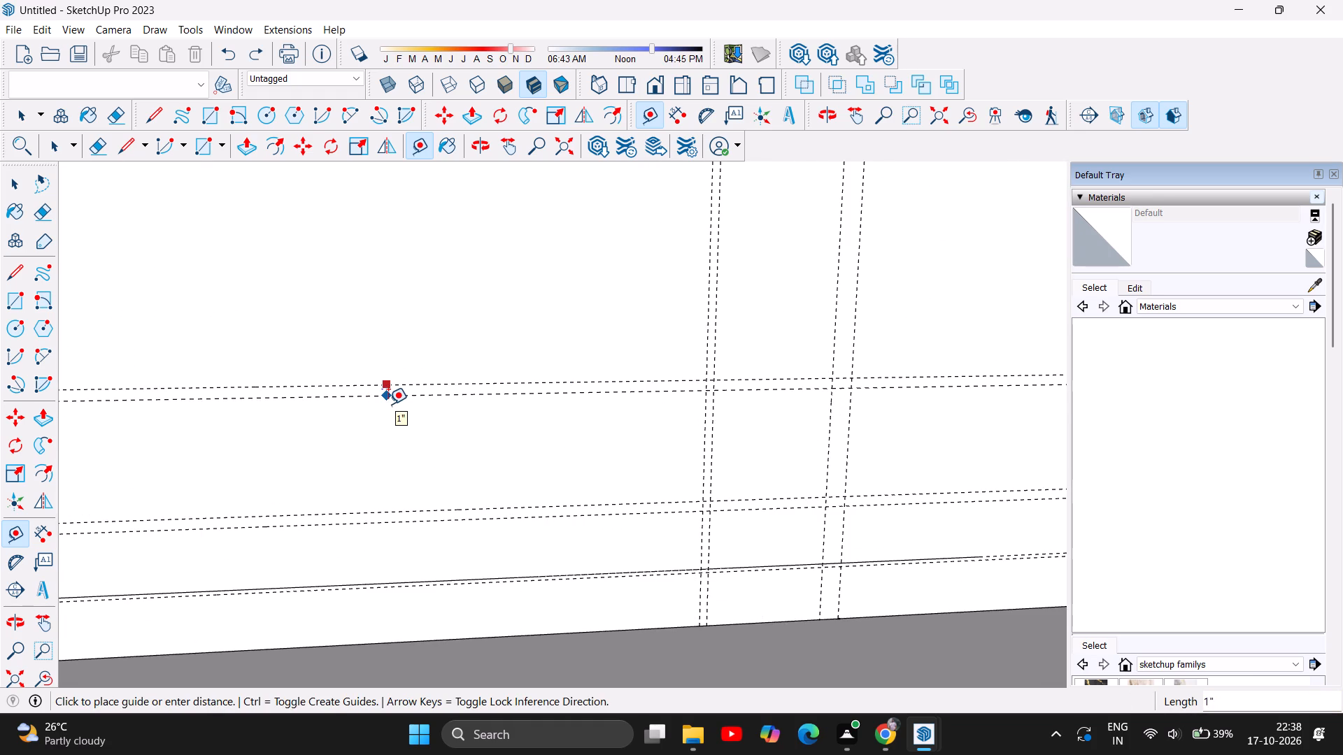
type("0.75")
key("Return")
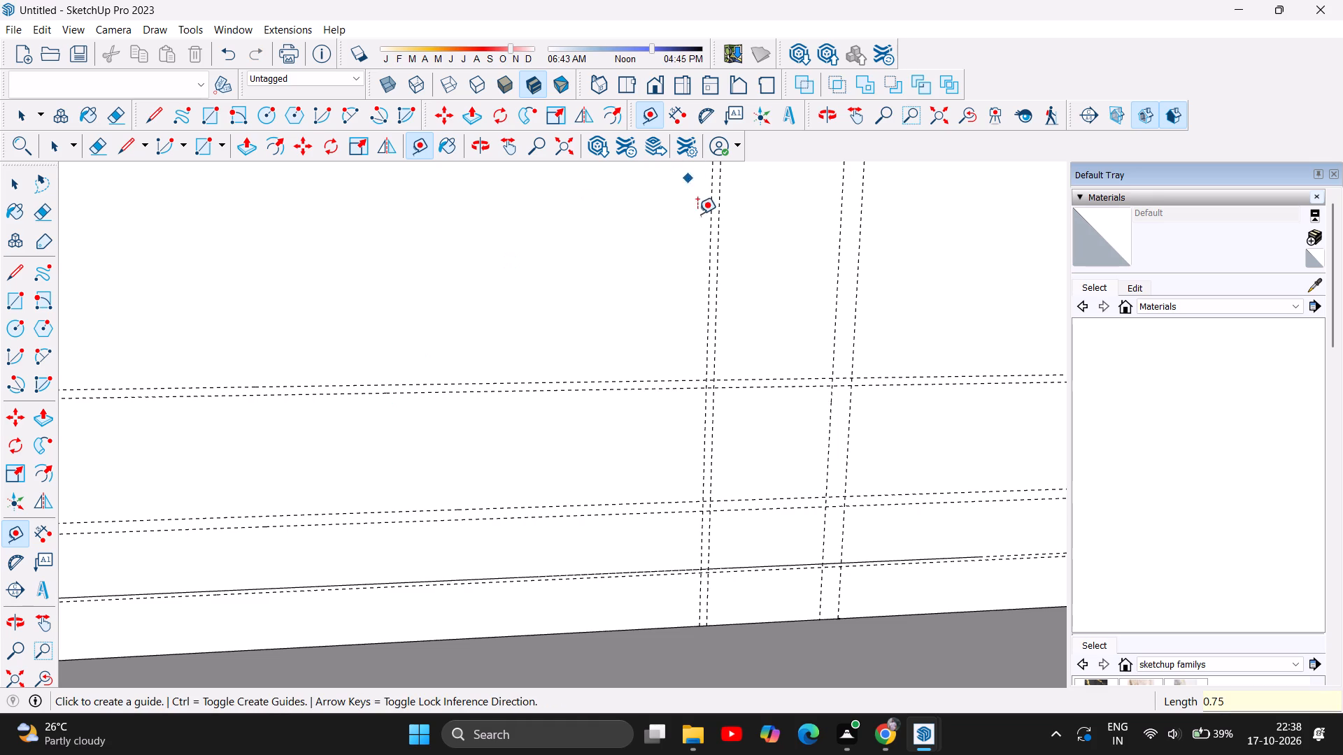
Offset a vertical guide 1 foot inward from the wall's corner edge shared with the dark side wall.
scroll(695, 405, "down", 3)
scroll(891, 505, "down", 4)
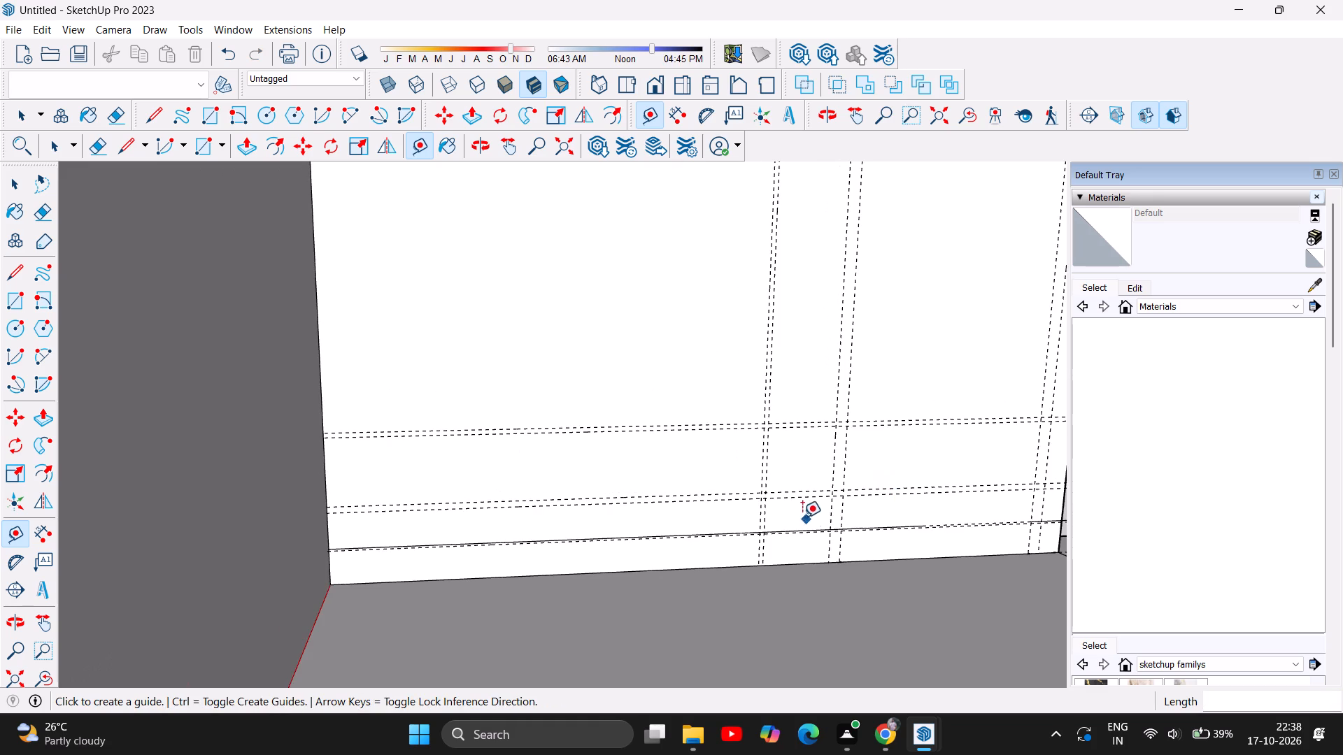
scroll(739, 504, "up", 5)
scroll(665, 481, "down", 5)
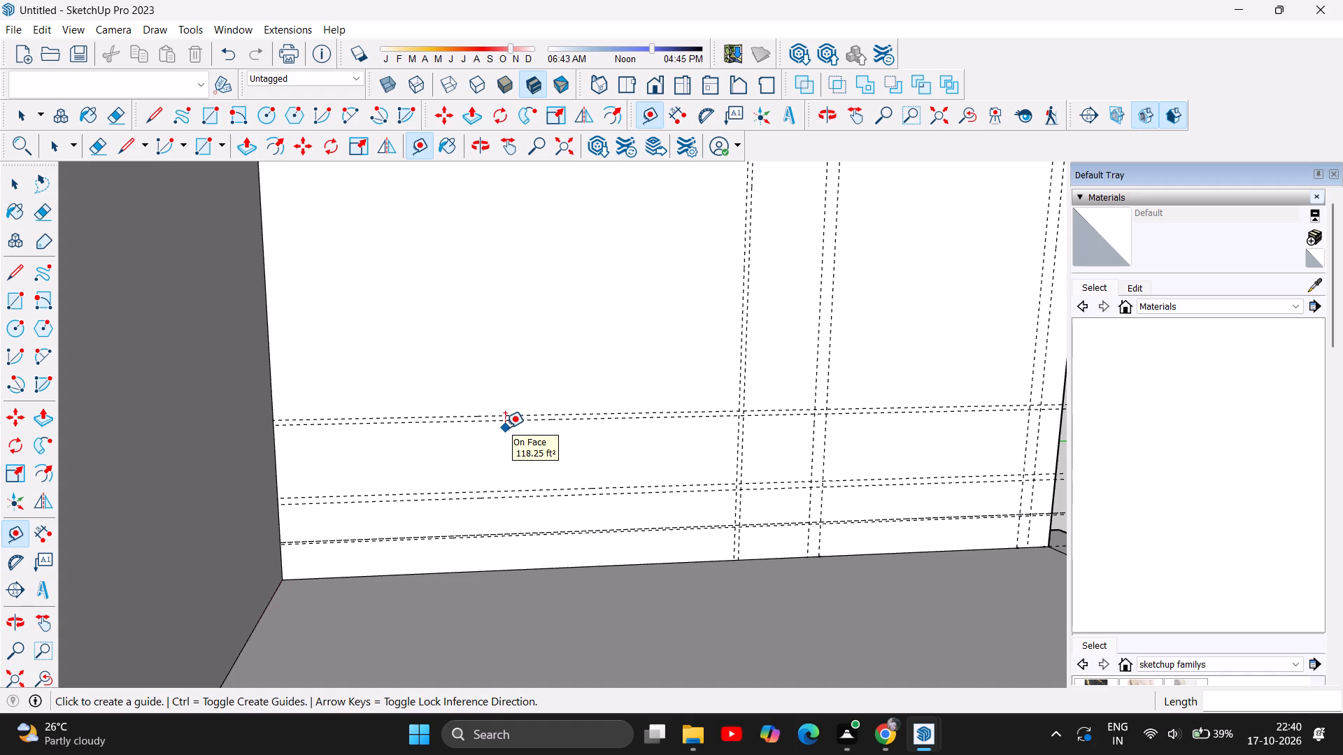
scroll(506, 428, "up", 1)
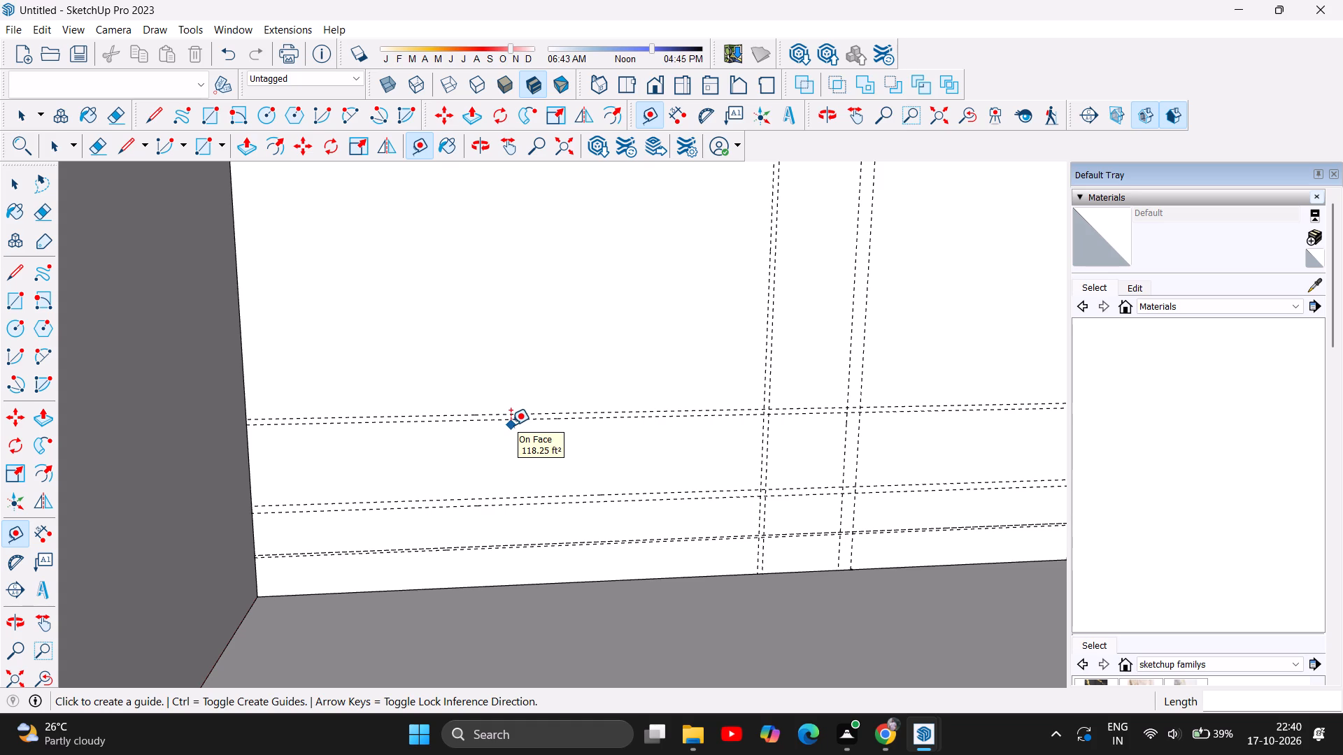
scroll(476, 511, "down", 5)
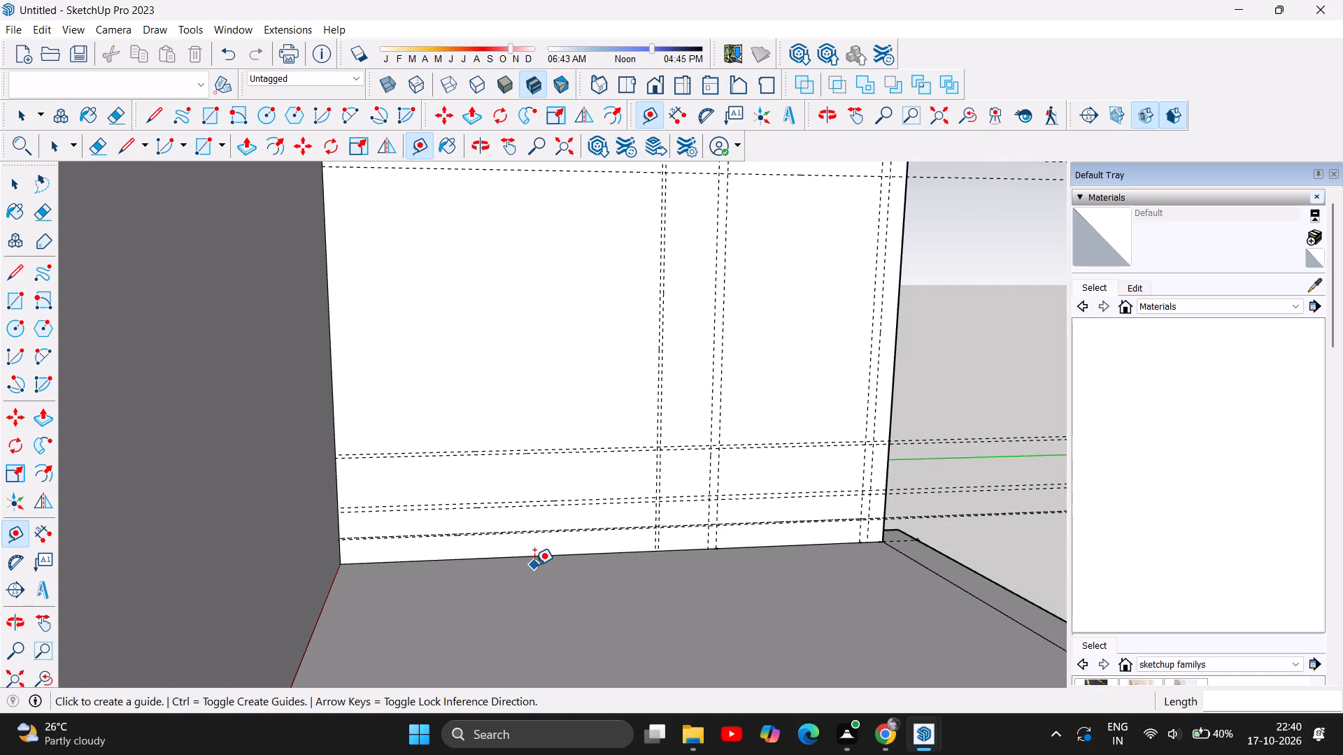
left_click(332, 479)
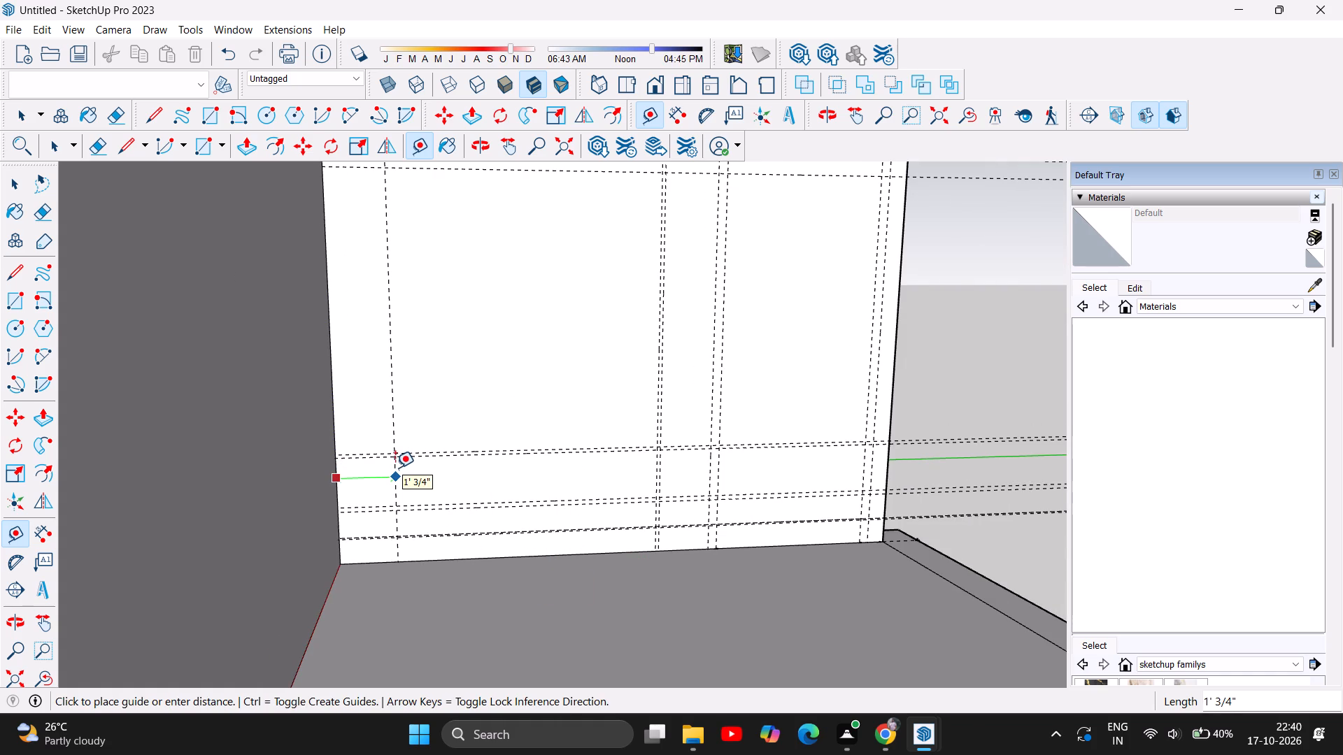
type("1'")
key("Return")
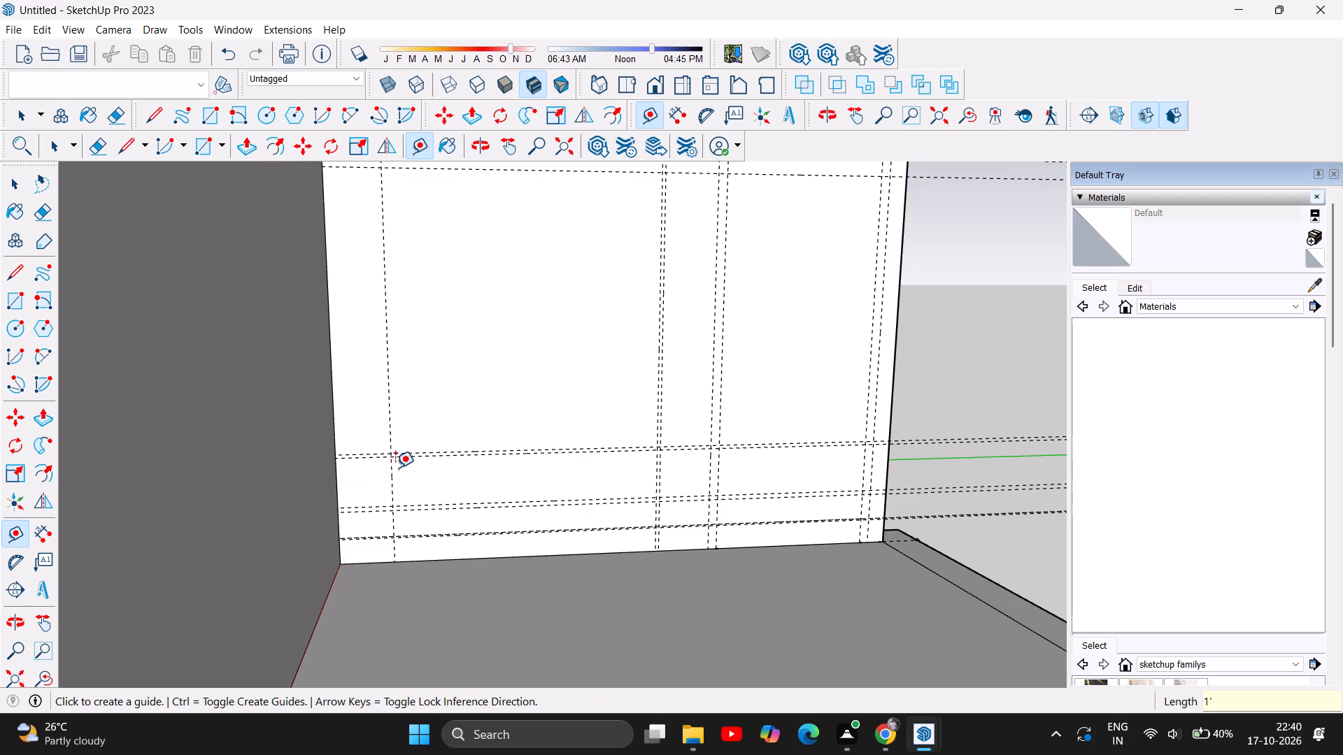
Offset a vertical guide 0.75 inch further inward from the 1-foot vertical guide near the dark side wall.
left_click(392, 466)
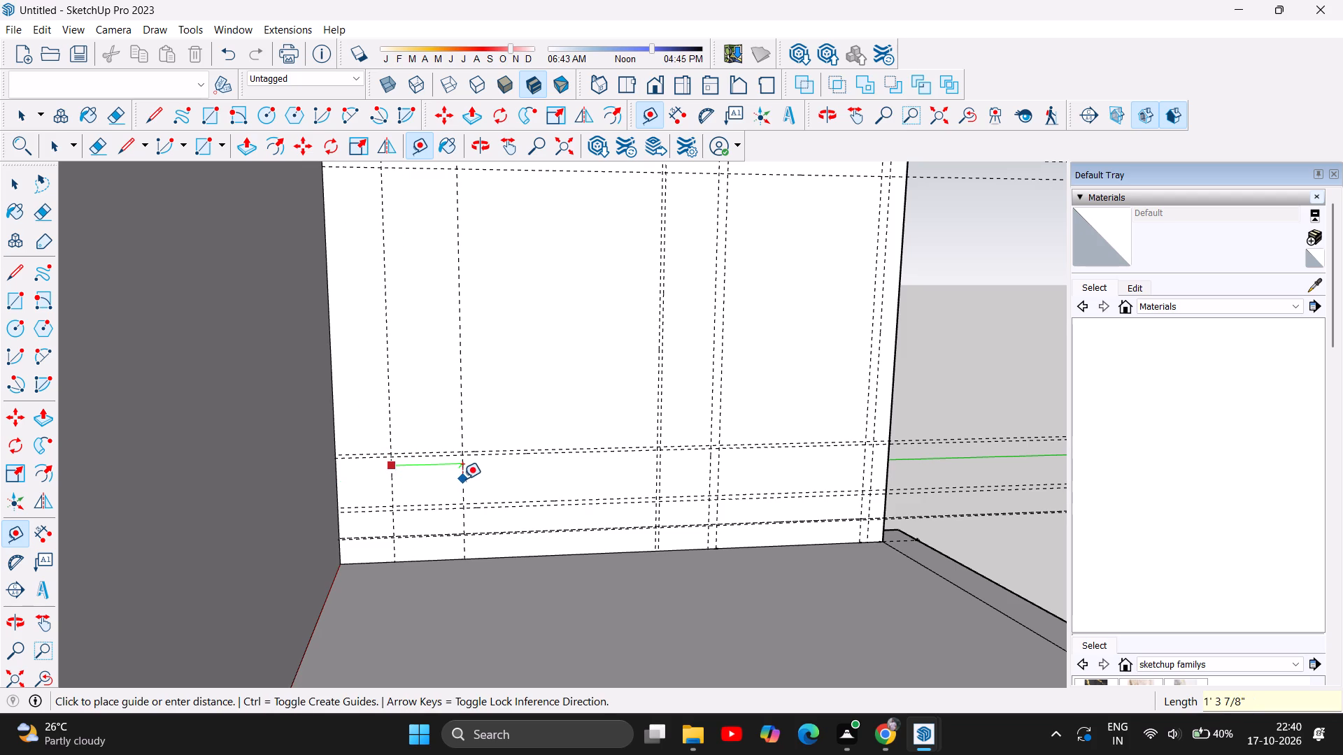
type("0.75")
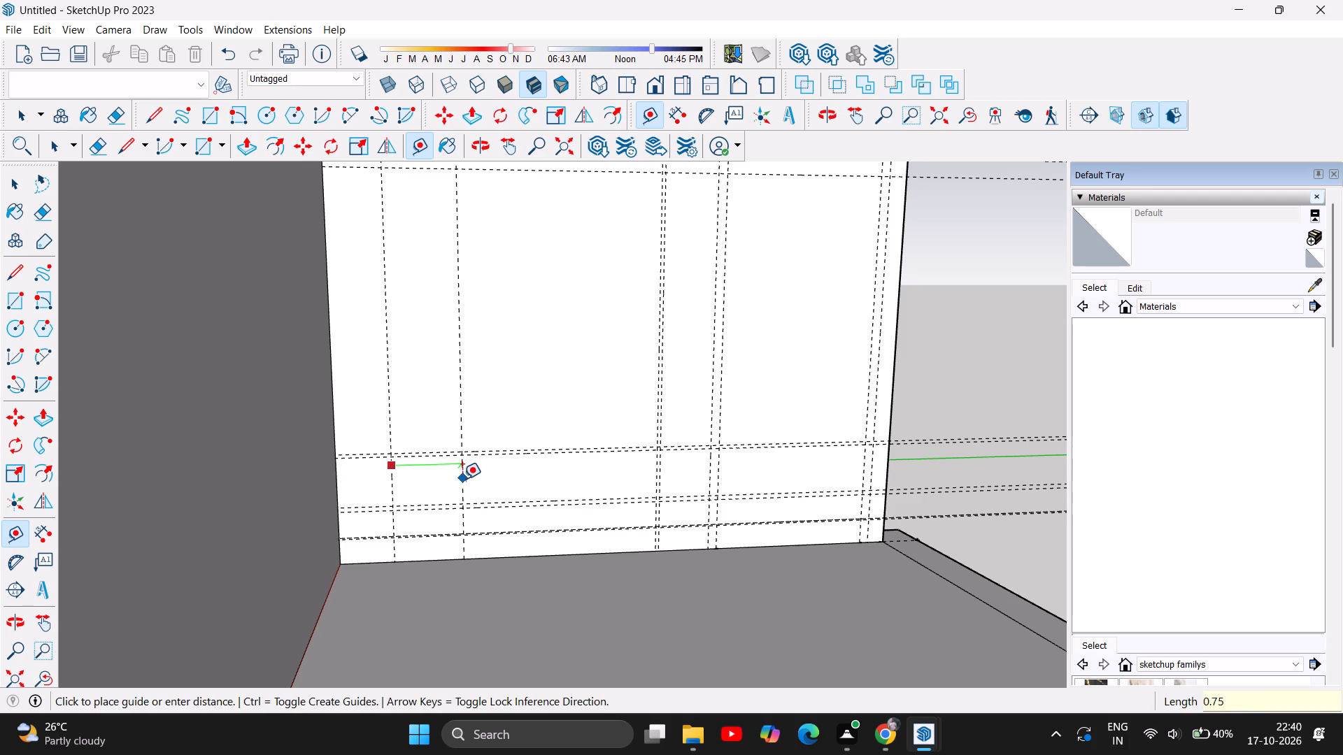
key("Return")
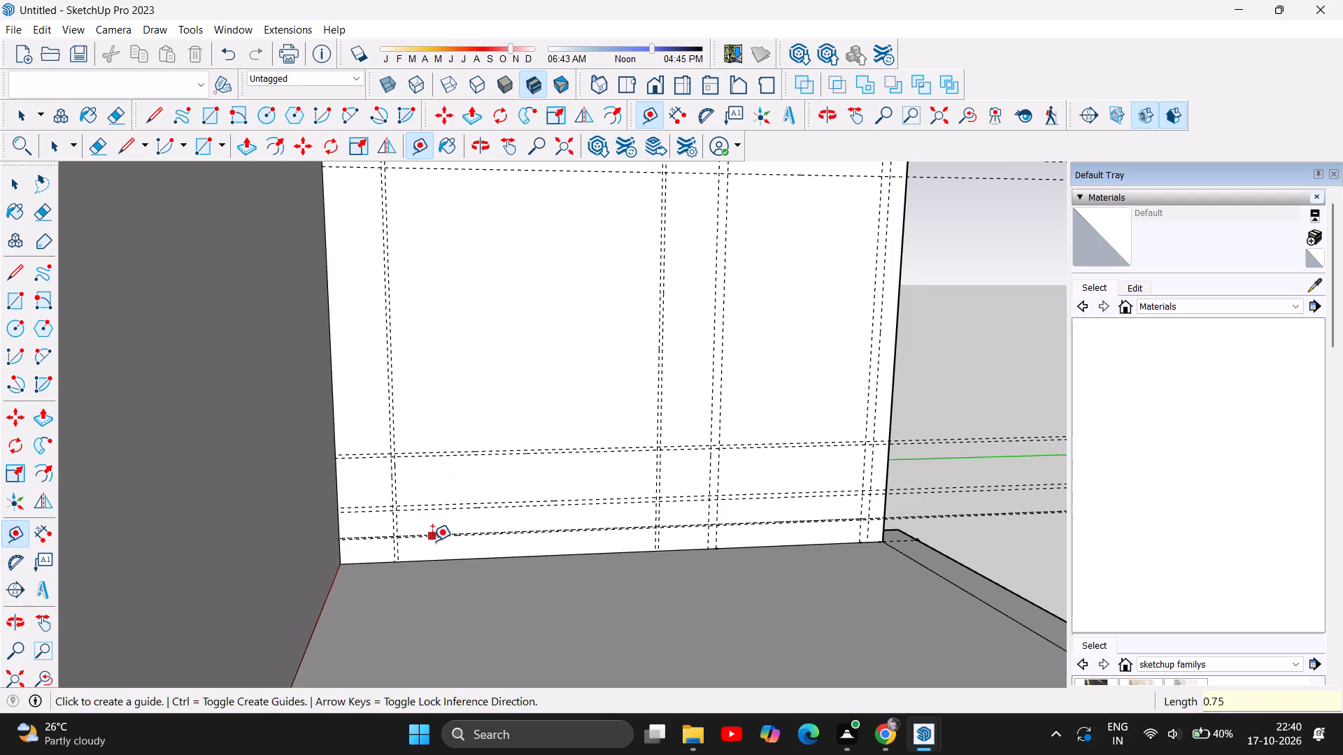
Draw the outer rectangle of the lower panel, 5' 1" wide, with lines along the outermost guides of the vertical and upper horizontal guide pairs.
scroll(432, 541, "up", 2)
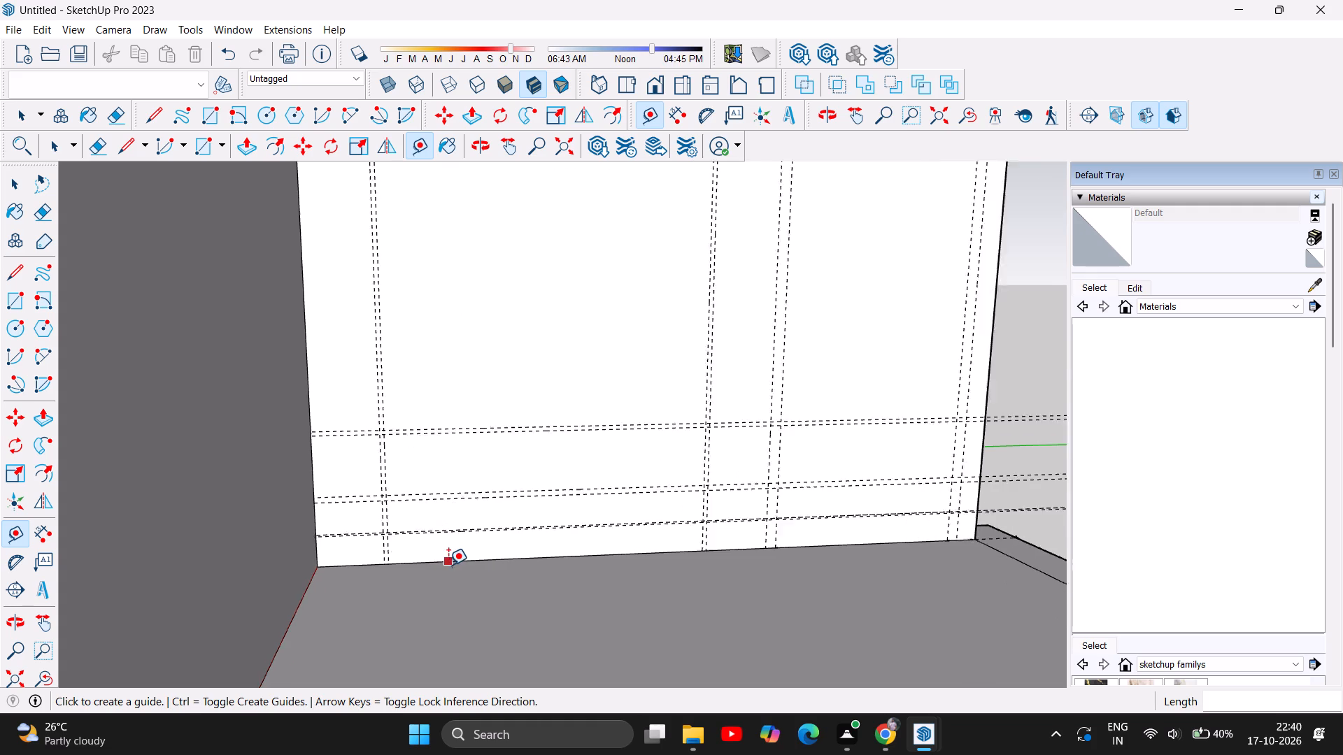
scroll(448, 565, "up", 2)
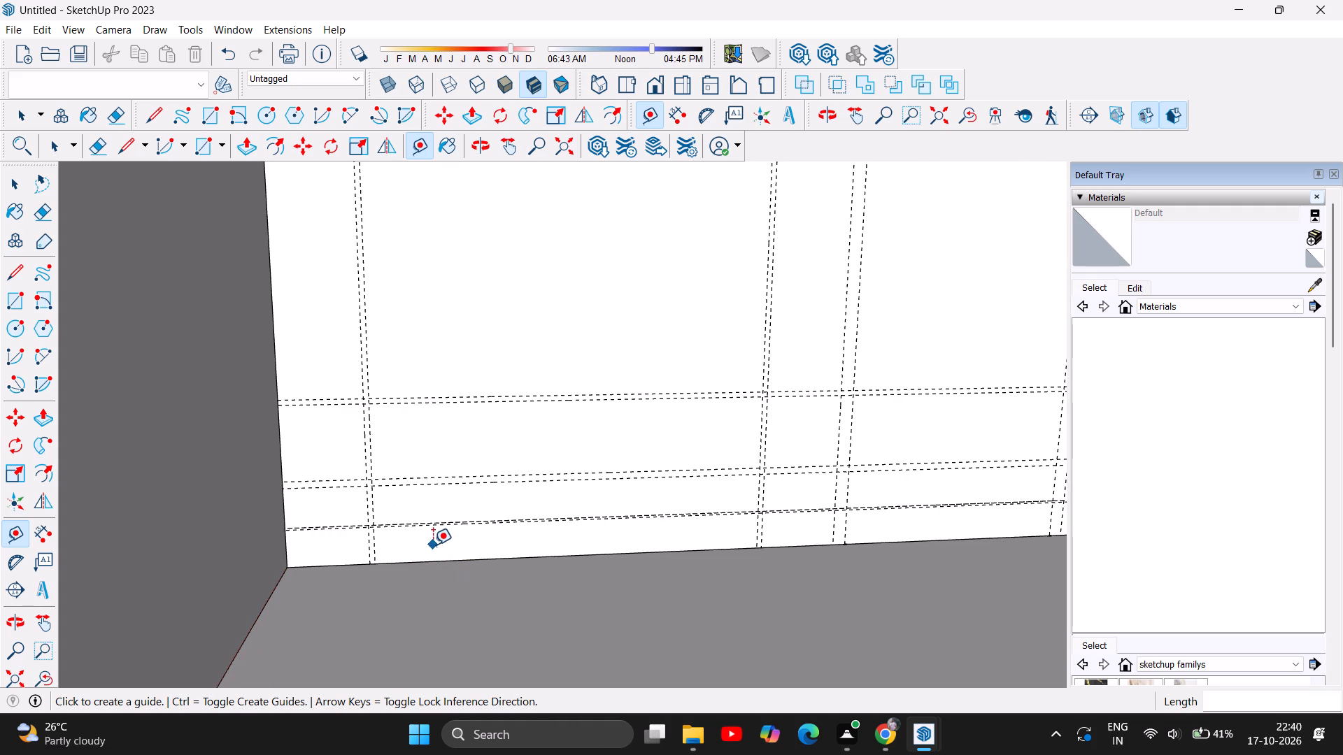
scroll(425, 544, "down", 7)
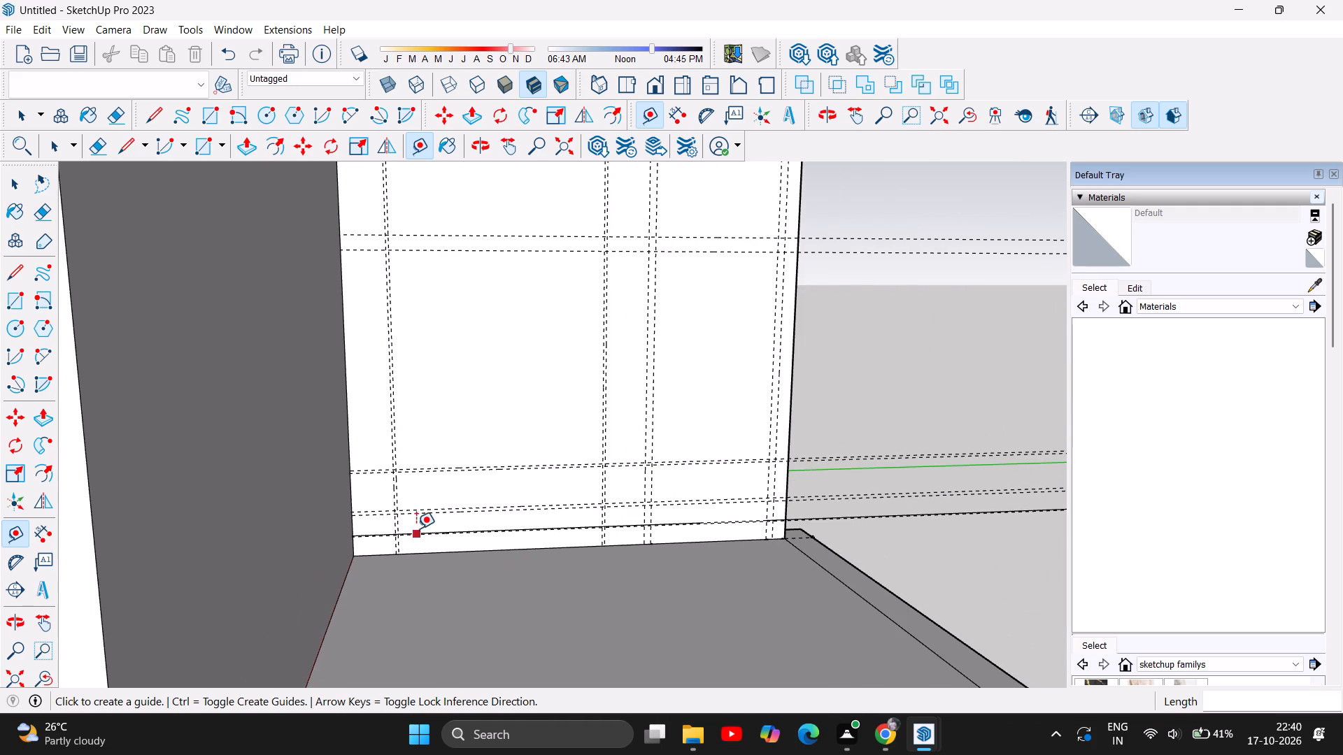
scroll(416, 528, "up", 11)
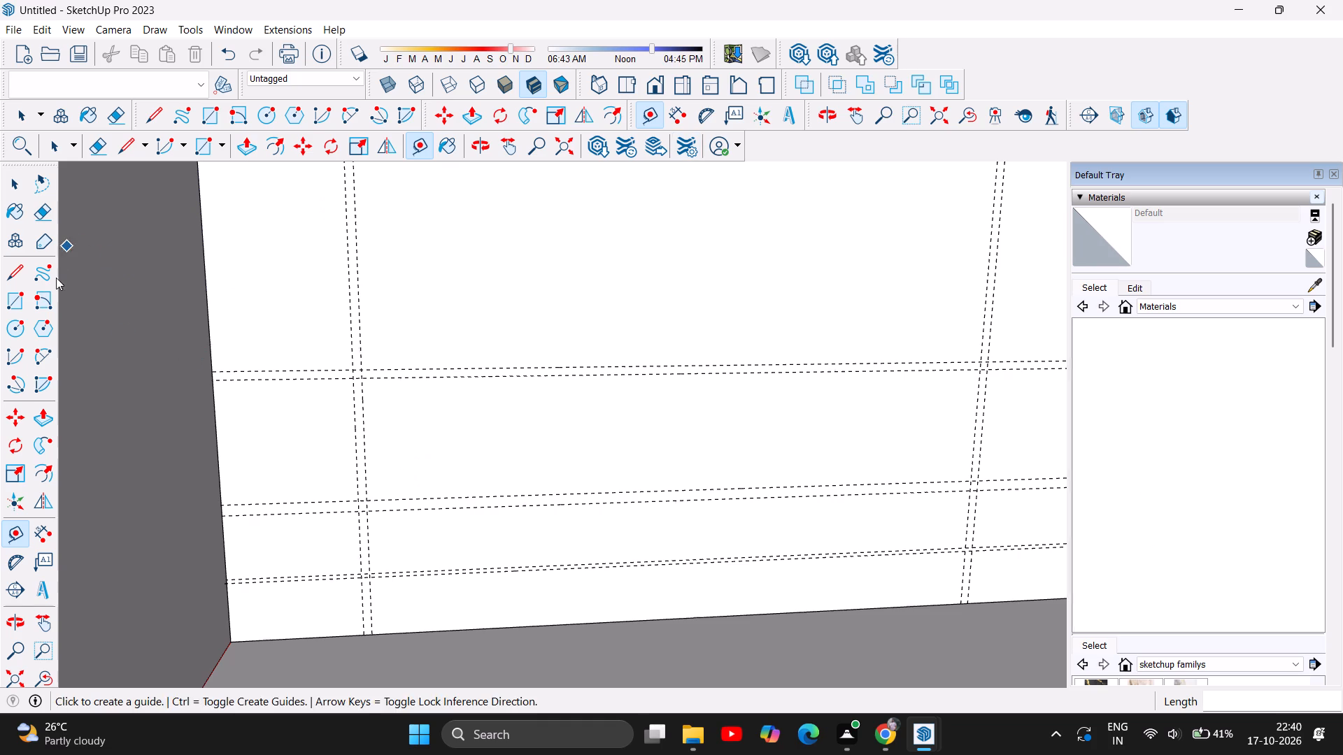
left_click(17, 267)
scroll(557, 494, "up", 2)
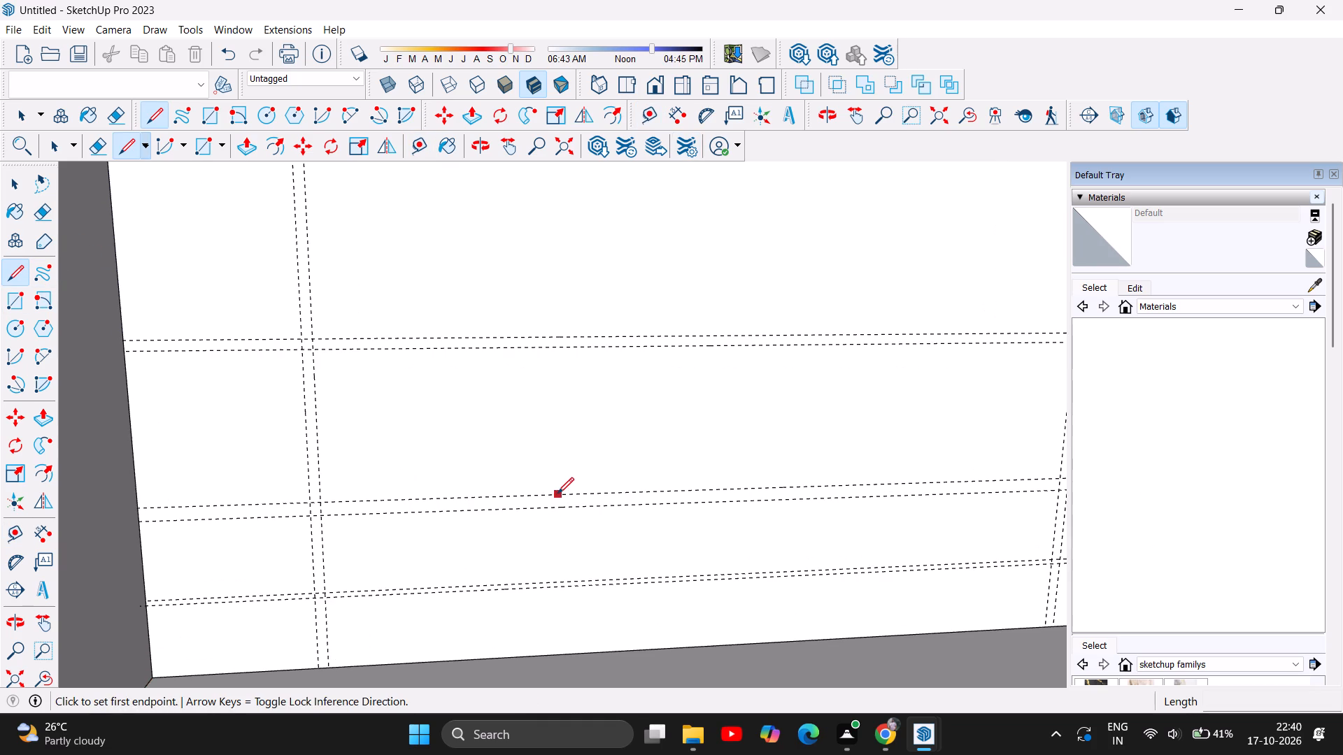
scroll(393, 448, "up", 2)
scroll(299, 403, "up", 3)
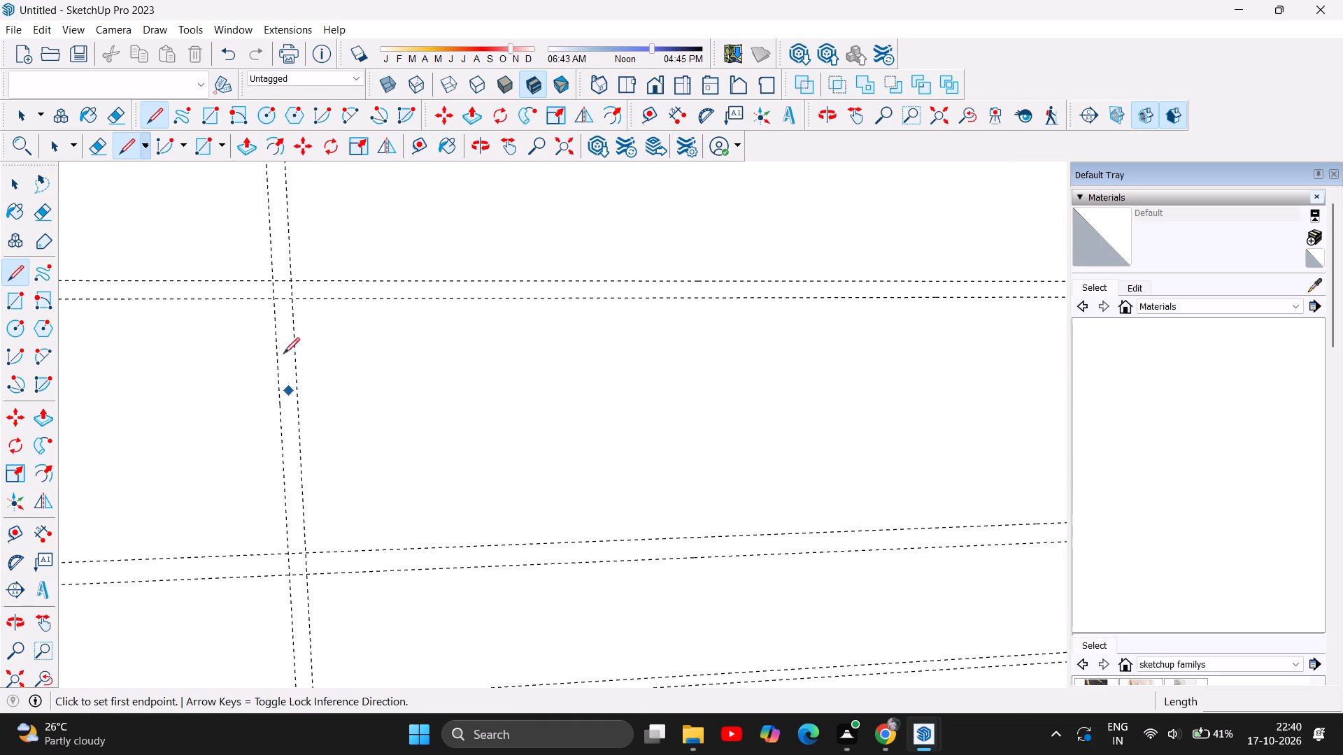
left_click(273, 299)
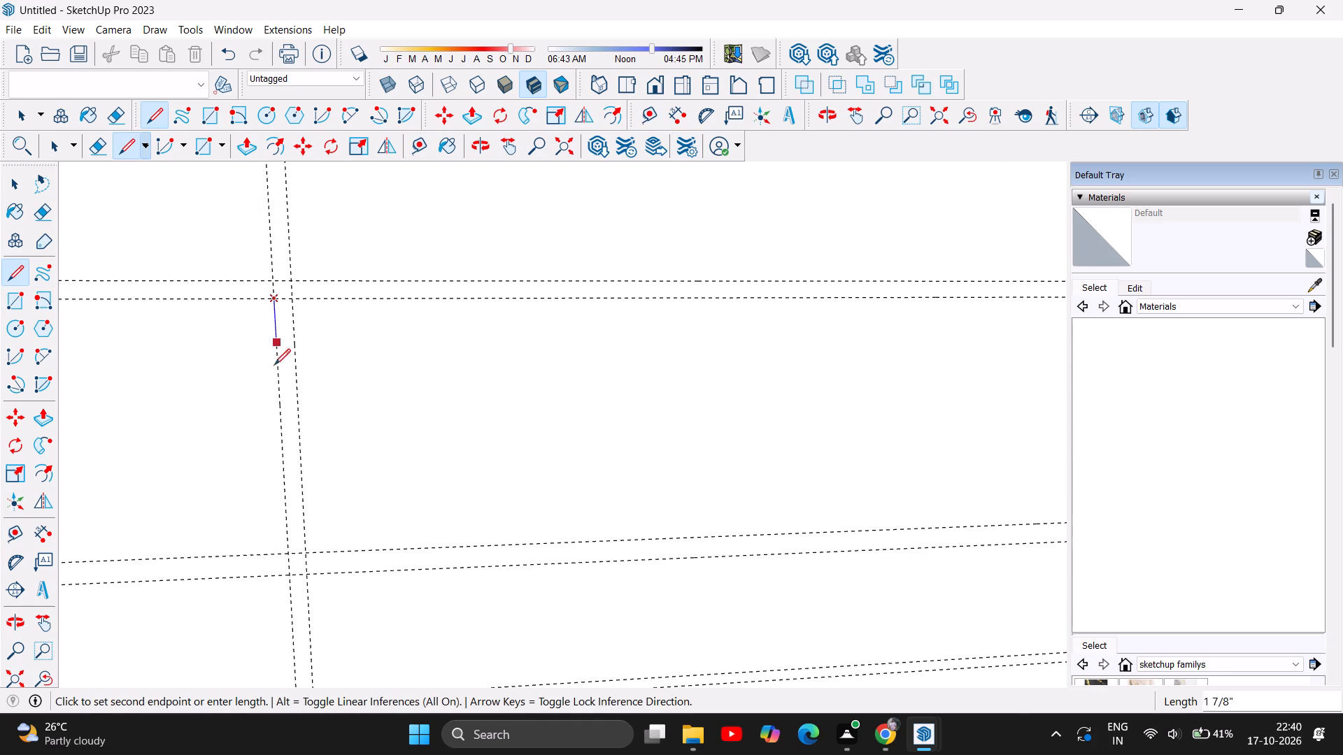
left_click(286, 554)
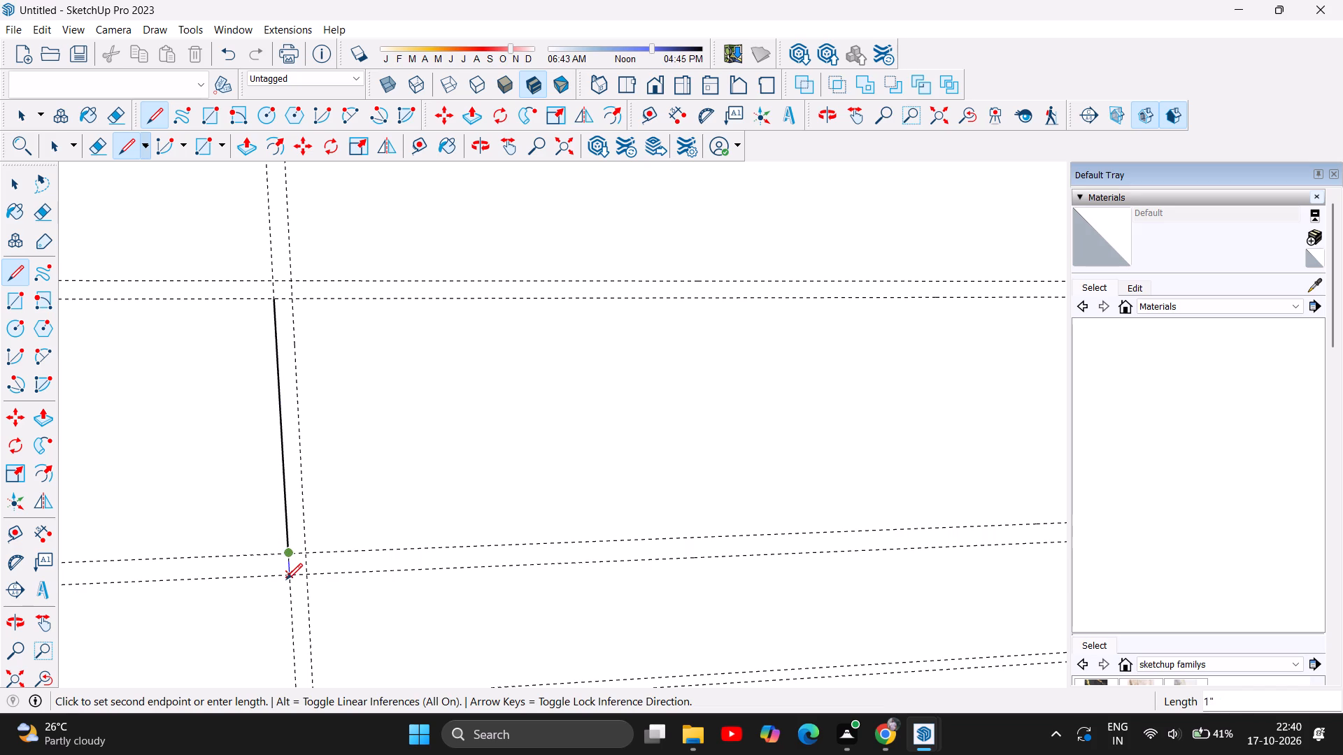
left_click(286, 576)
scroll(353, 579, "down", 4)
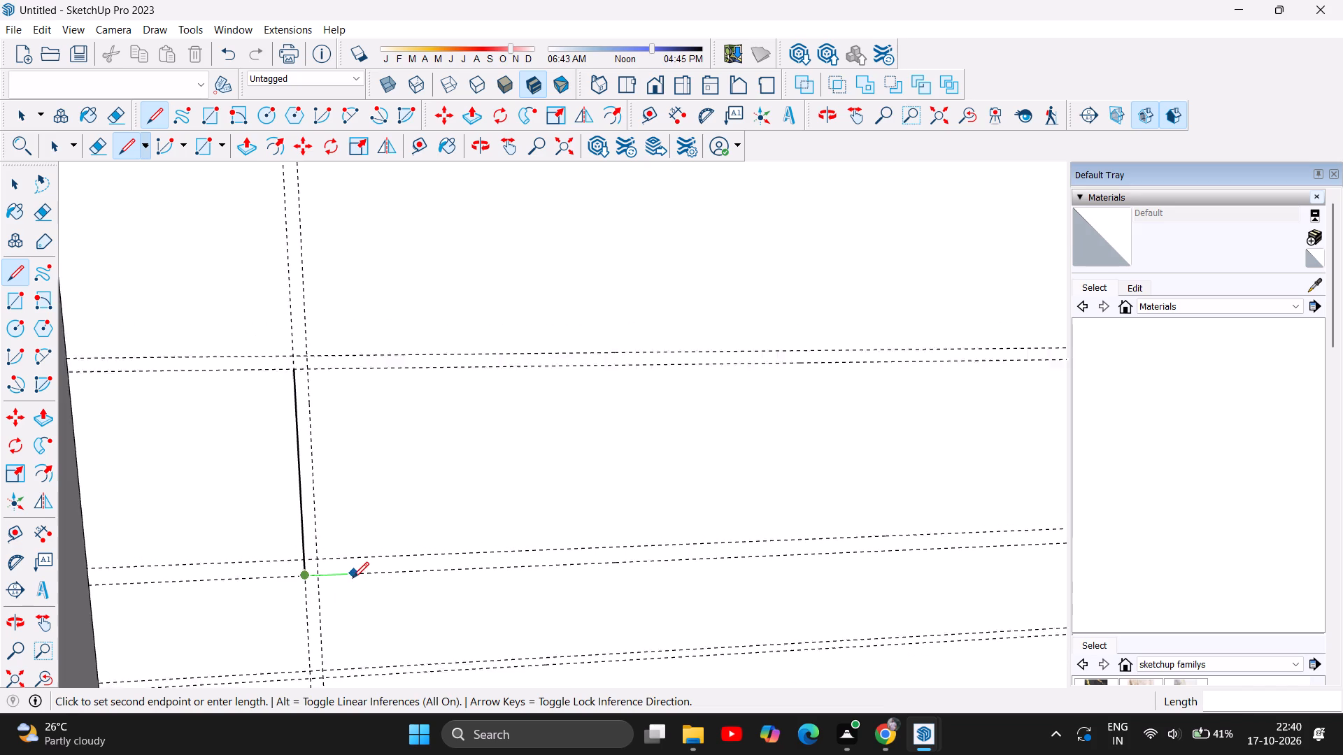
scroll(353, 578, "down", 2)
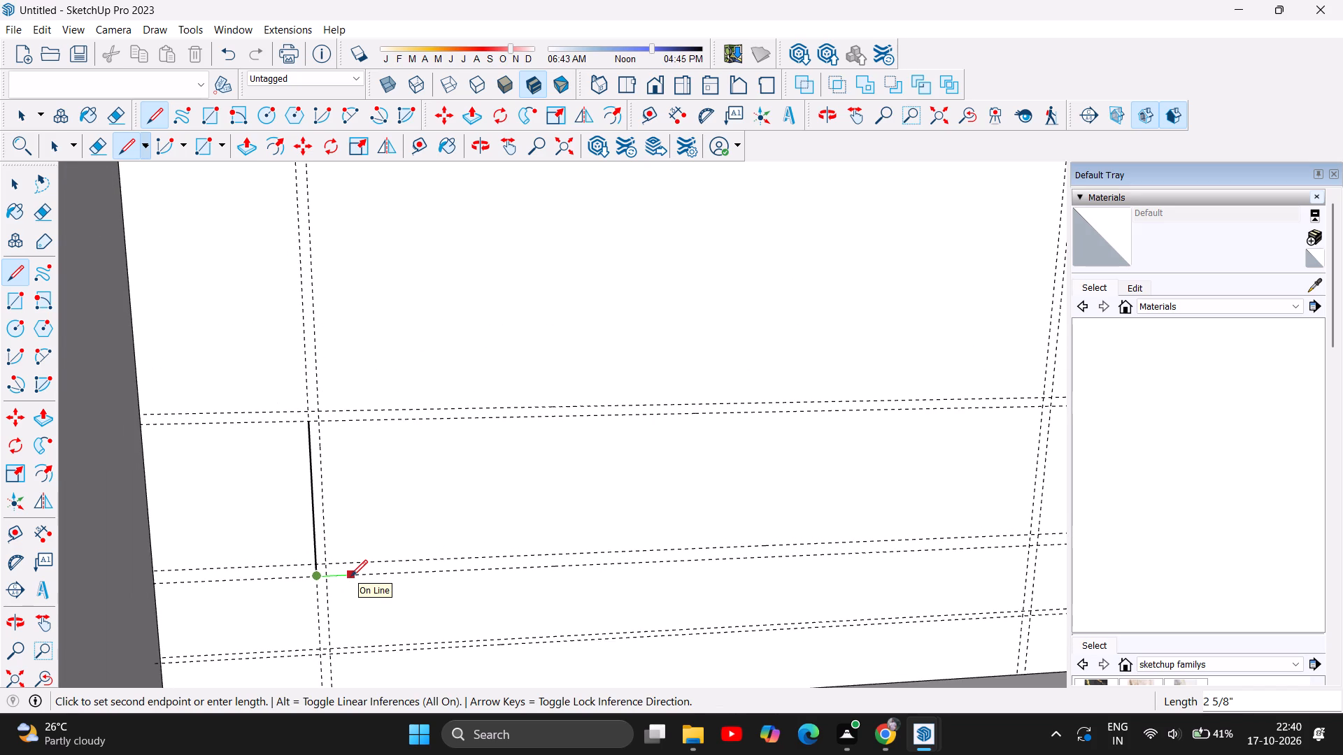
scroll(351, 576, "down", 6)
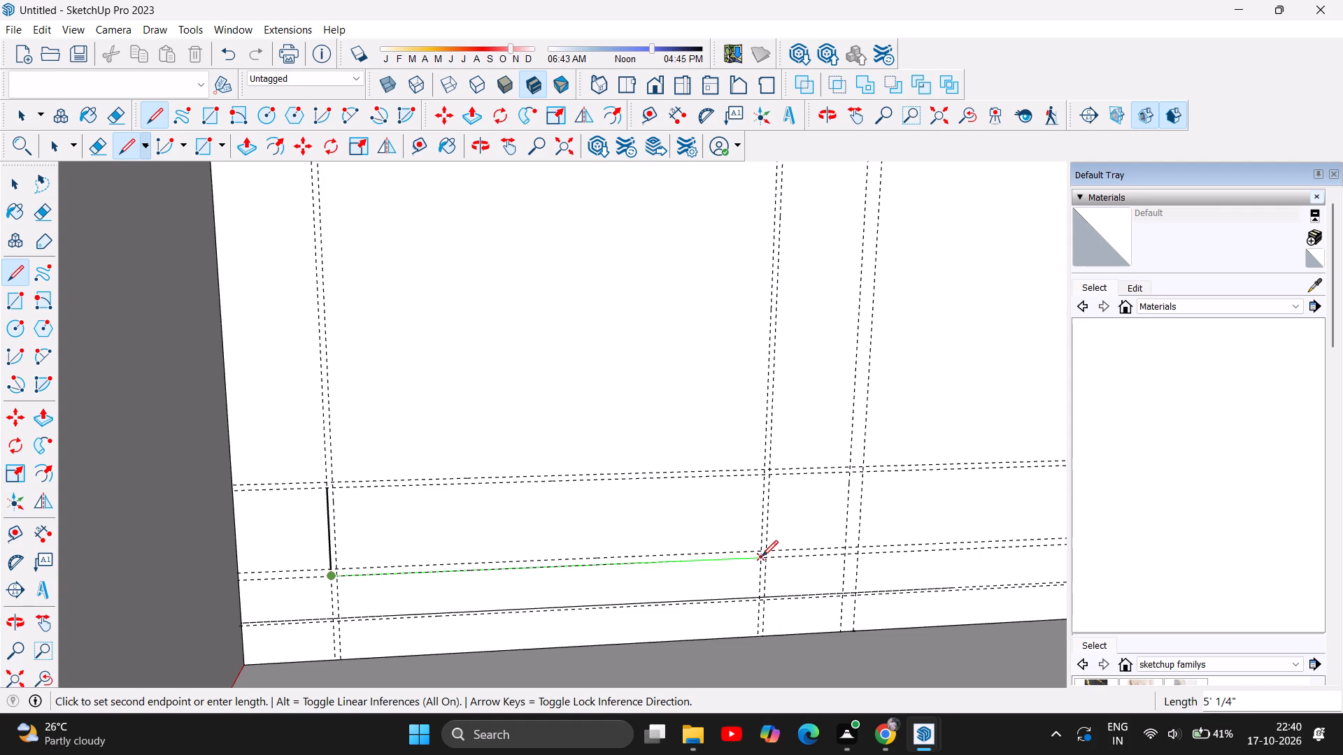
scroll(772, 557, "up", 3)
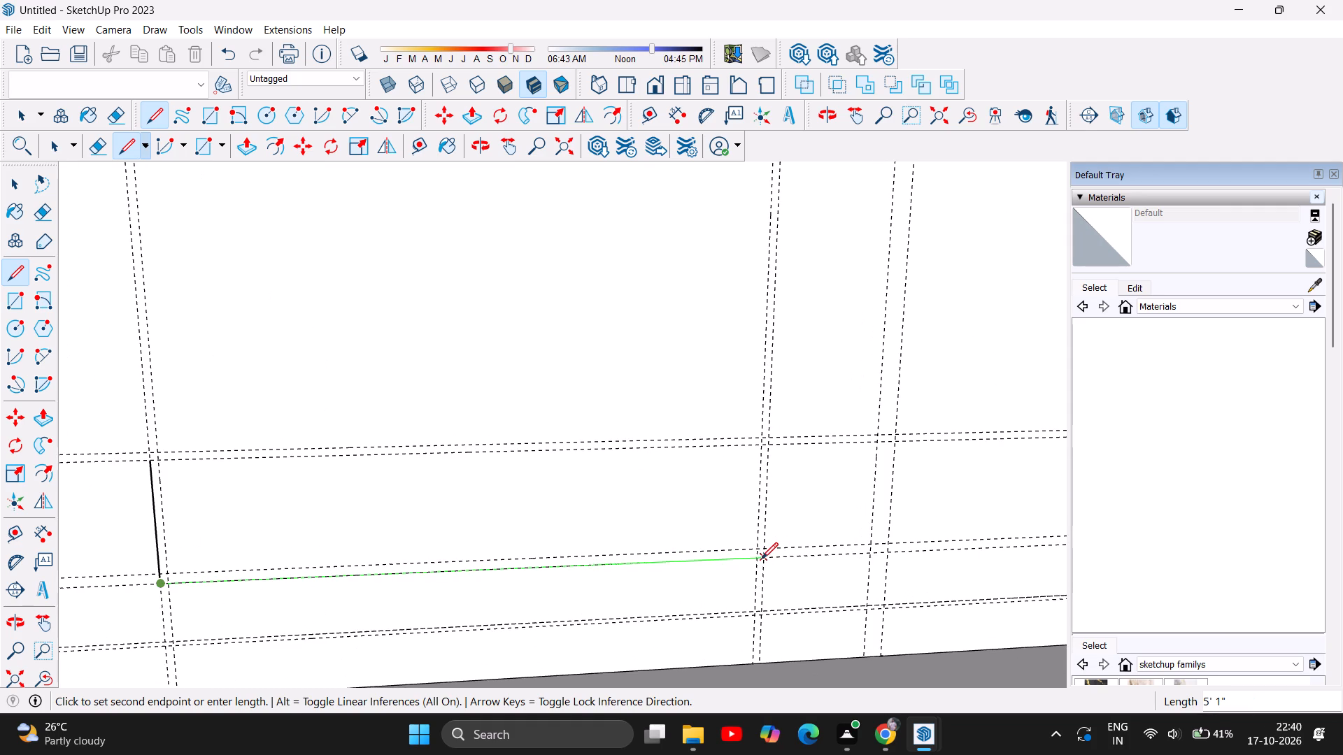
left_click(762, 559)
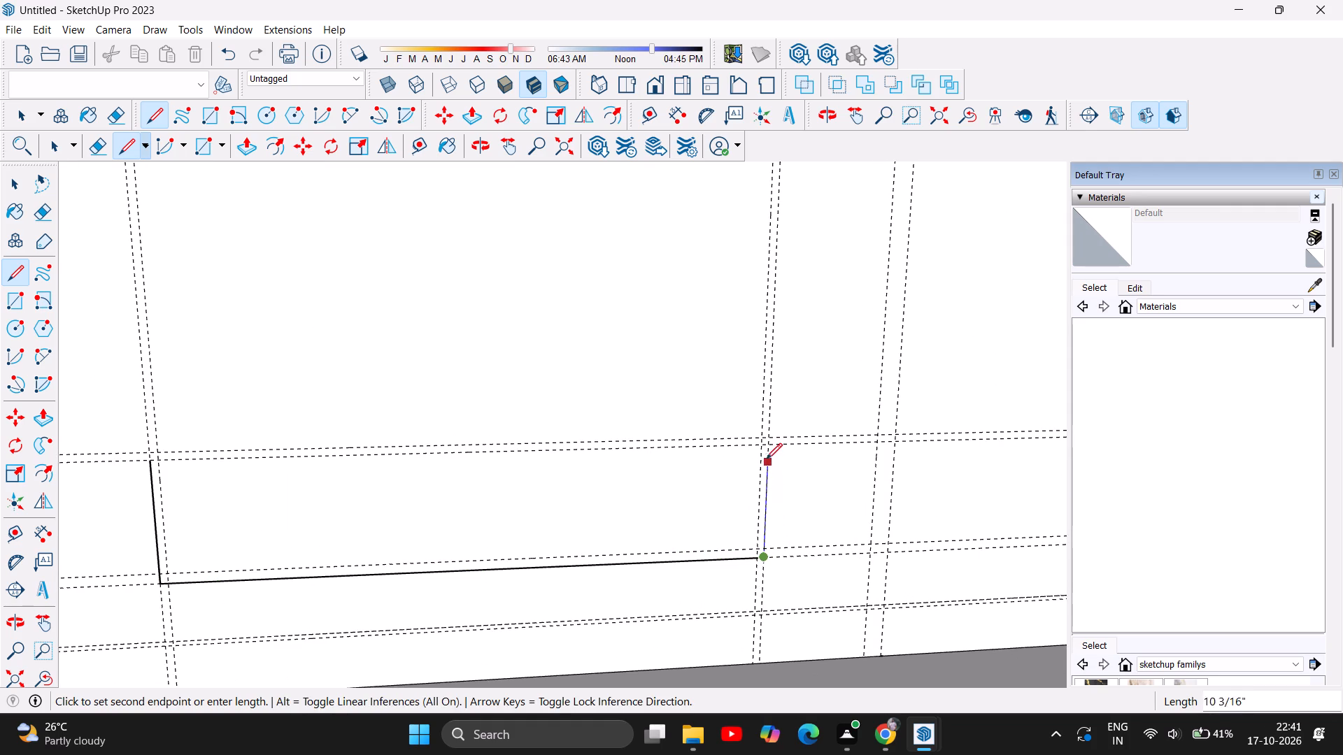
left_click(767, 440)
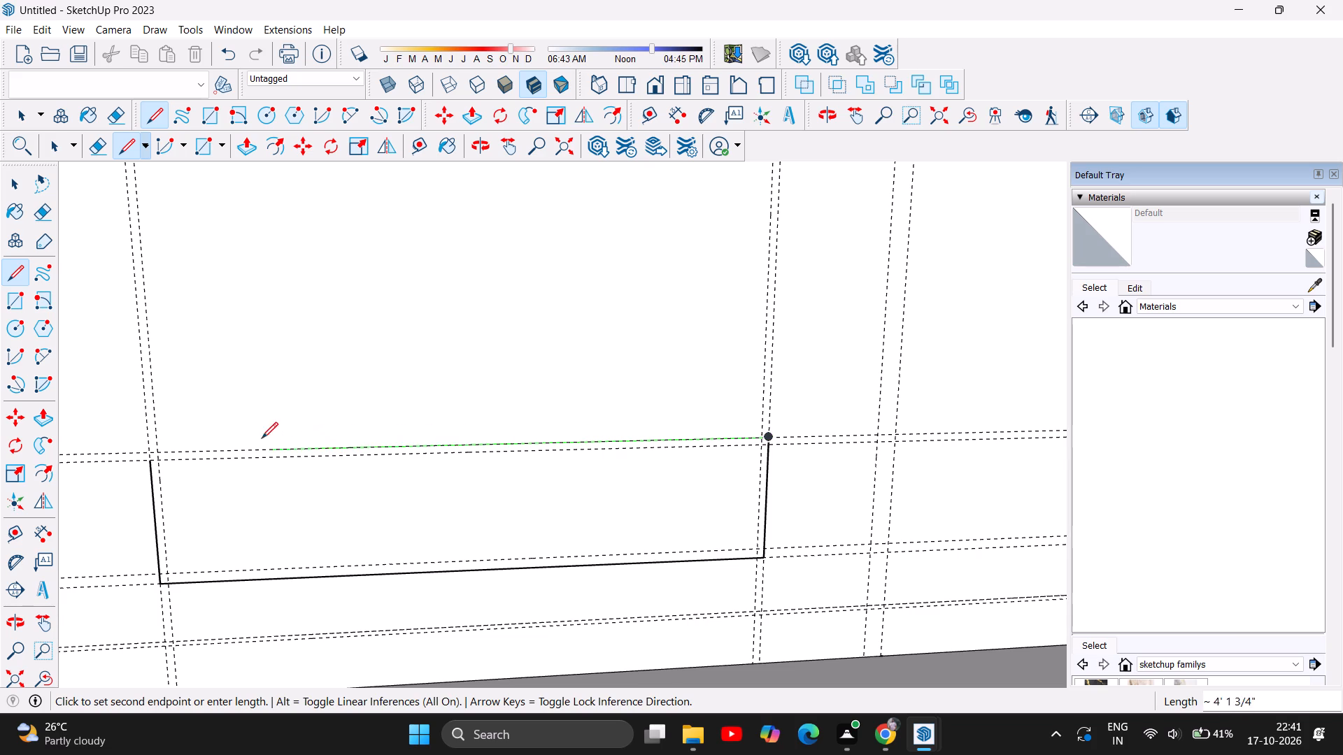
left_click(149, 448)
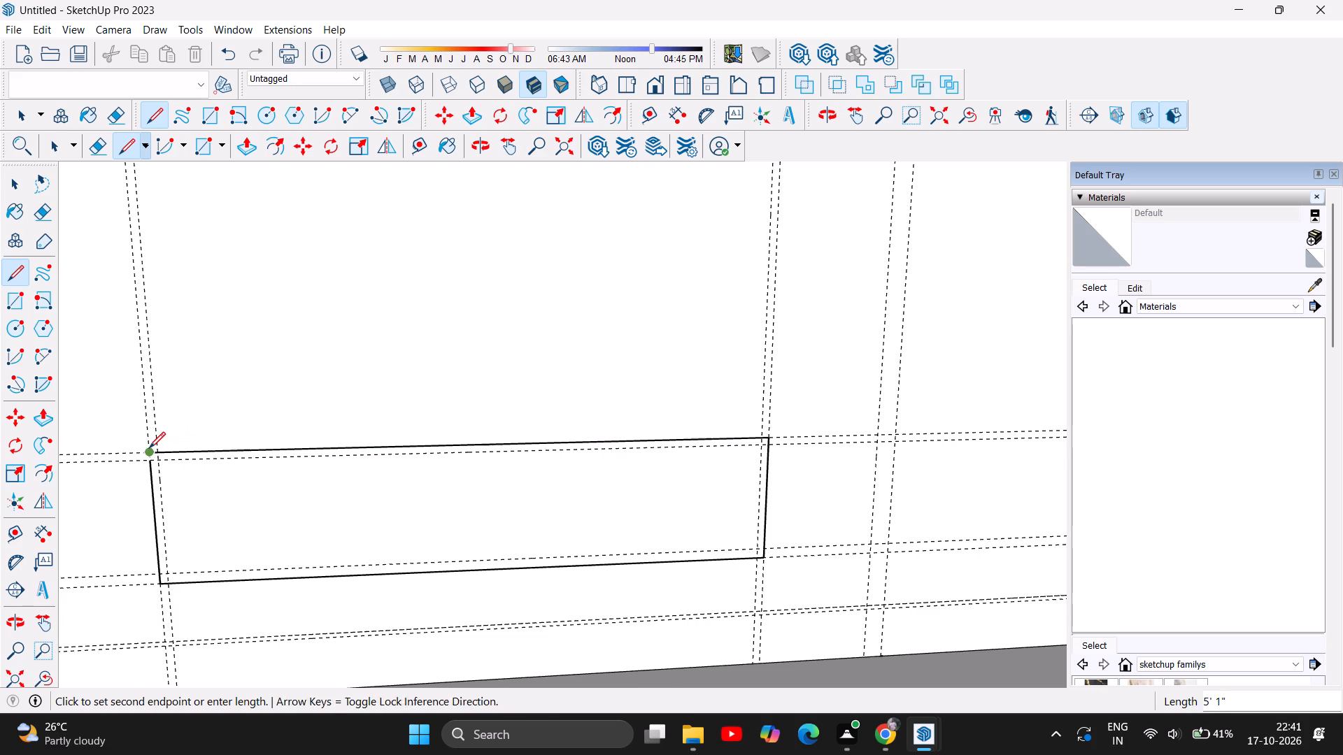
left_click(152, 461)
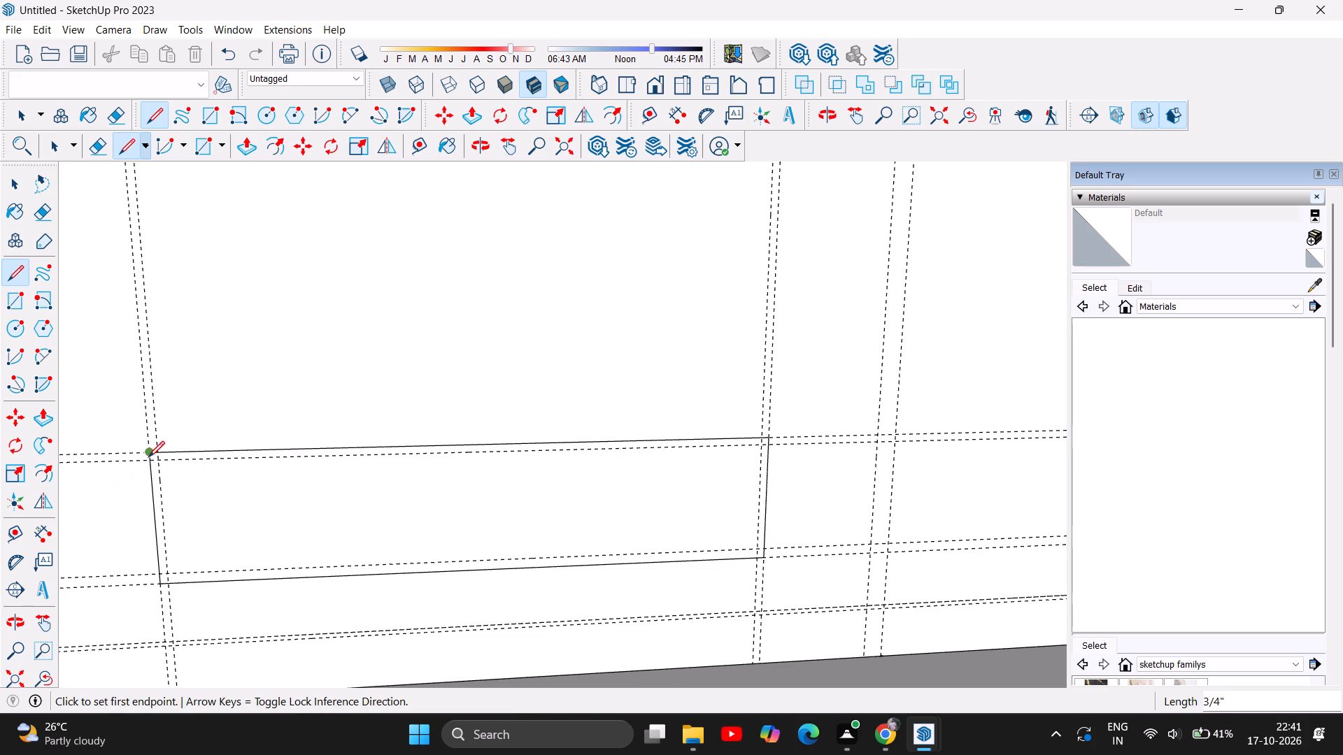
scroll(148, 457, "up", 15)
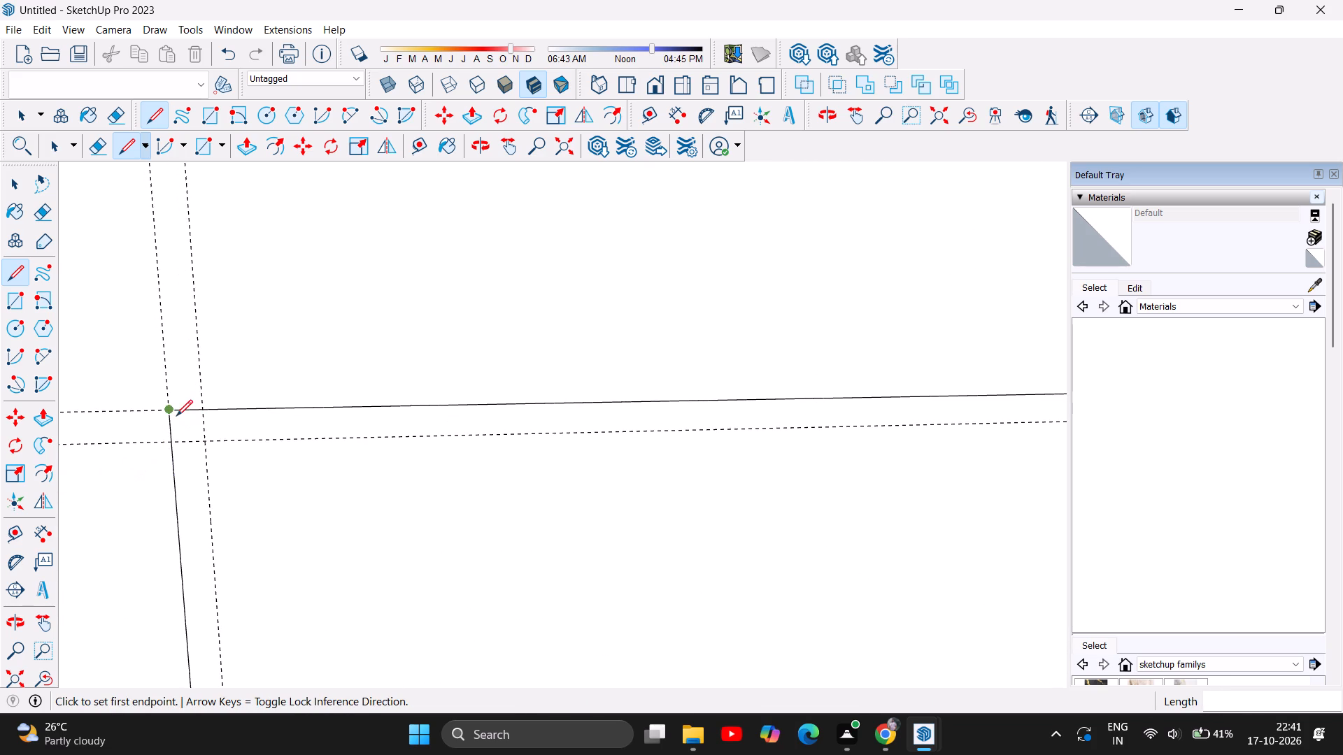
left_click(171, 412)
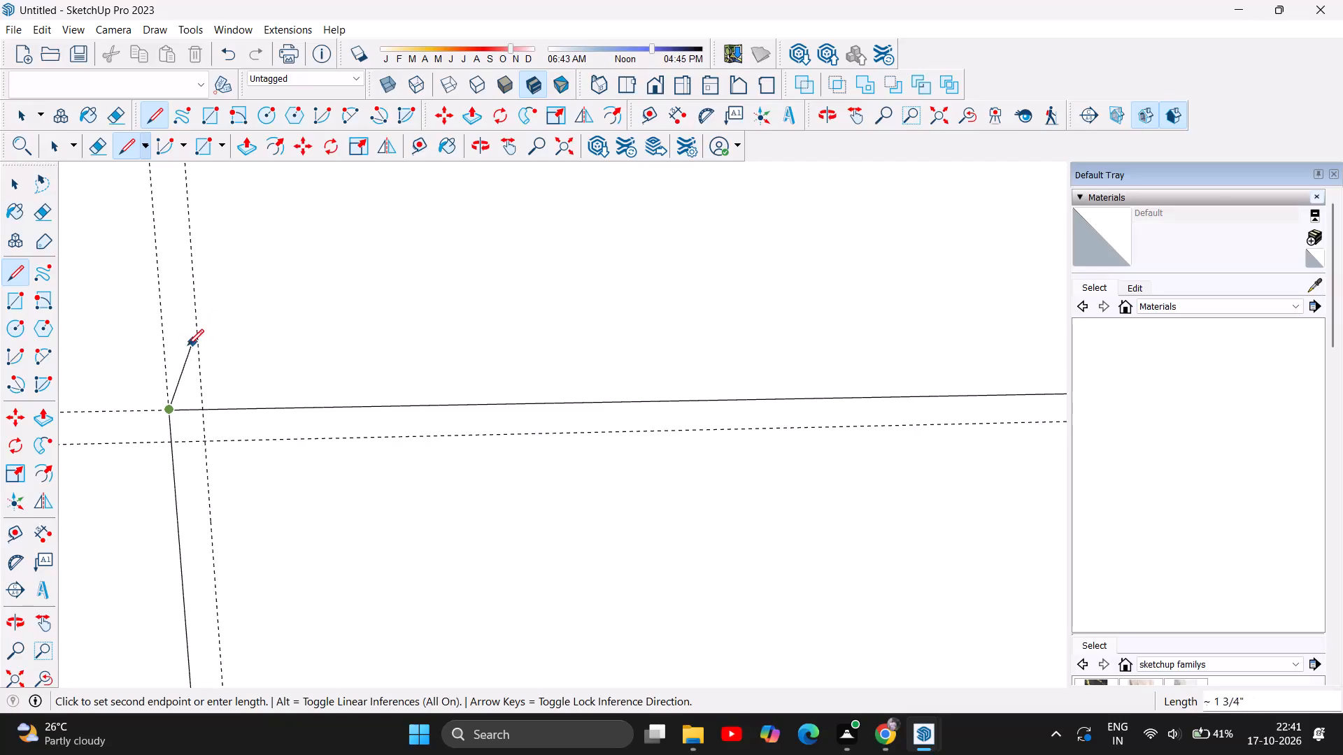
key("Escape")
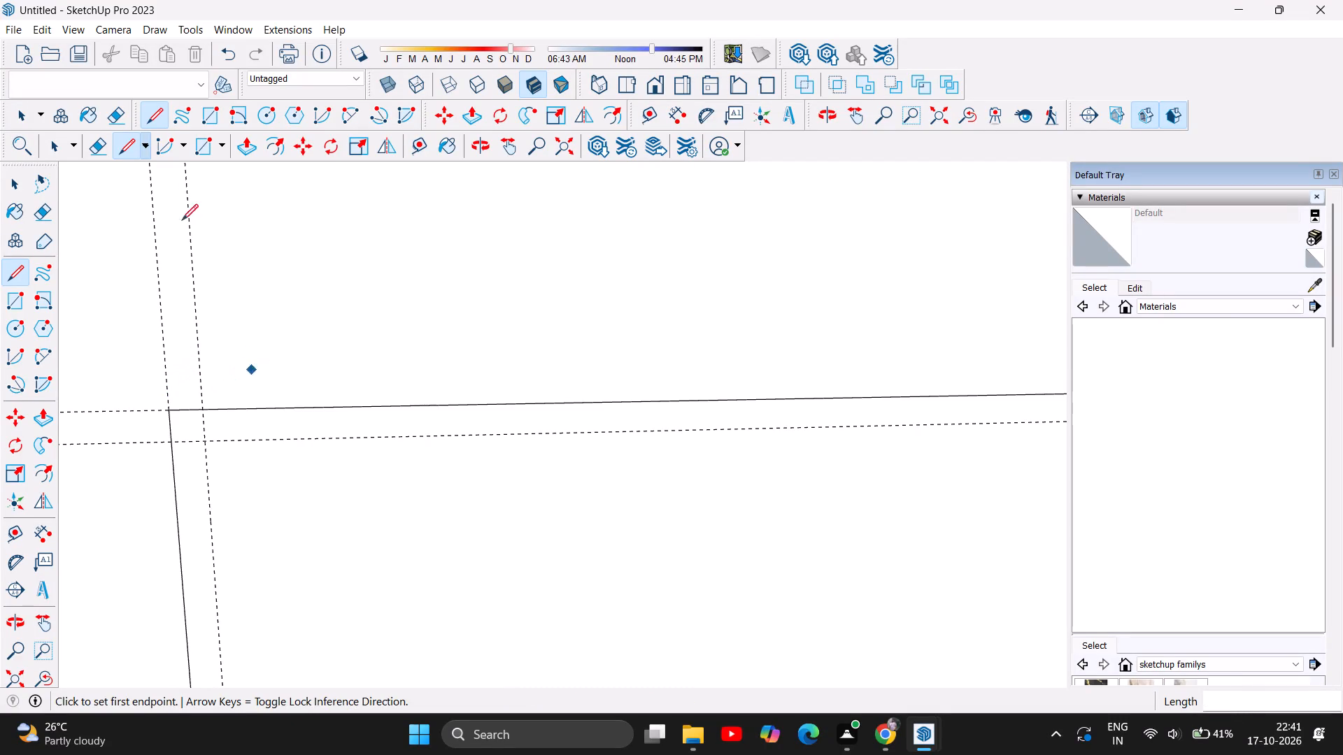
Draw the inner rectangle, 4' 11 1/2" by 11 1/4", through the inner guide intersections to form the panel frame's thickness.
scroll(140, 234, "down", 11)
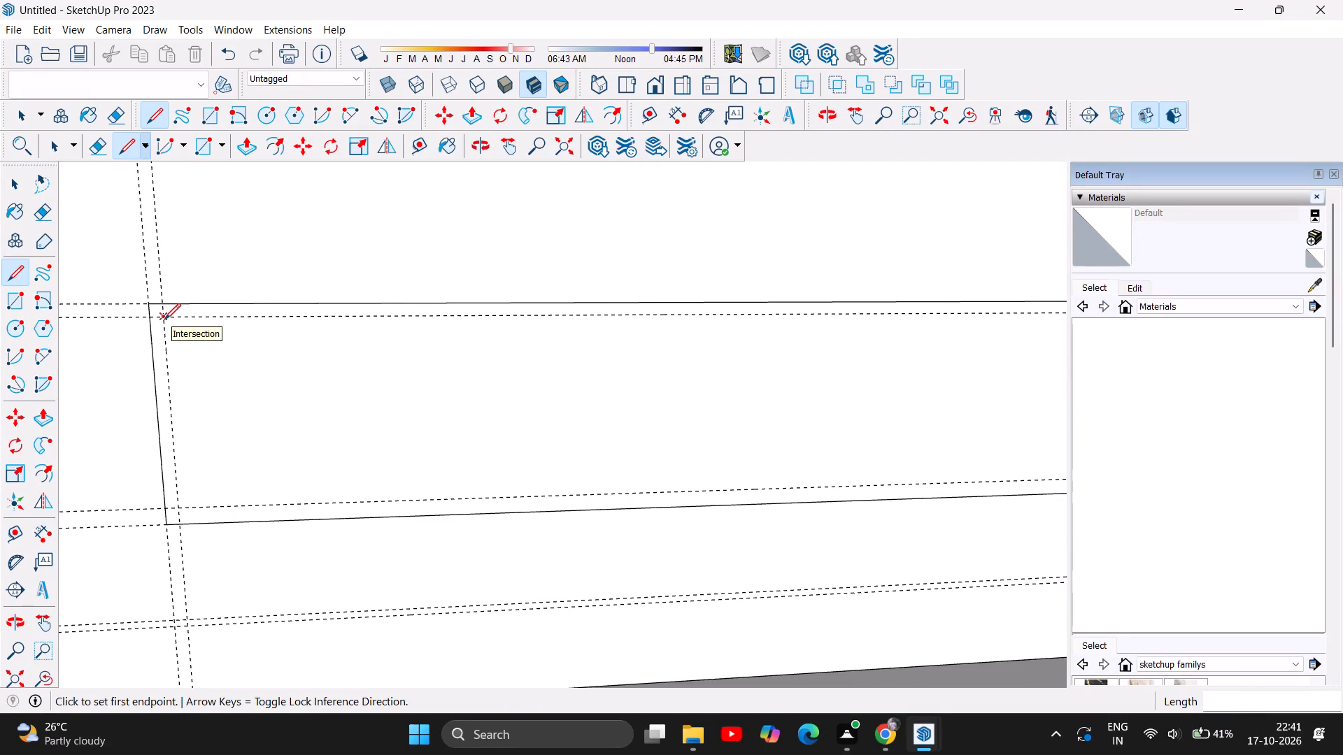
left_click(164, 319)
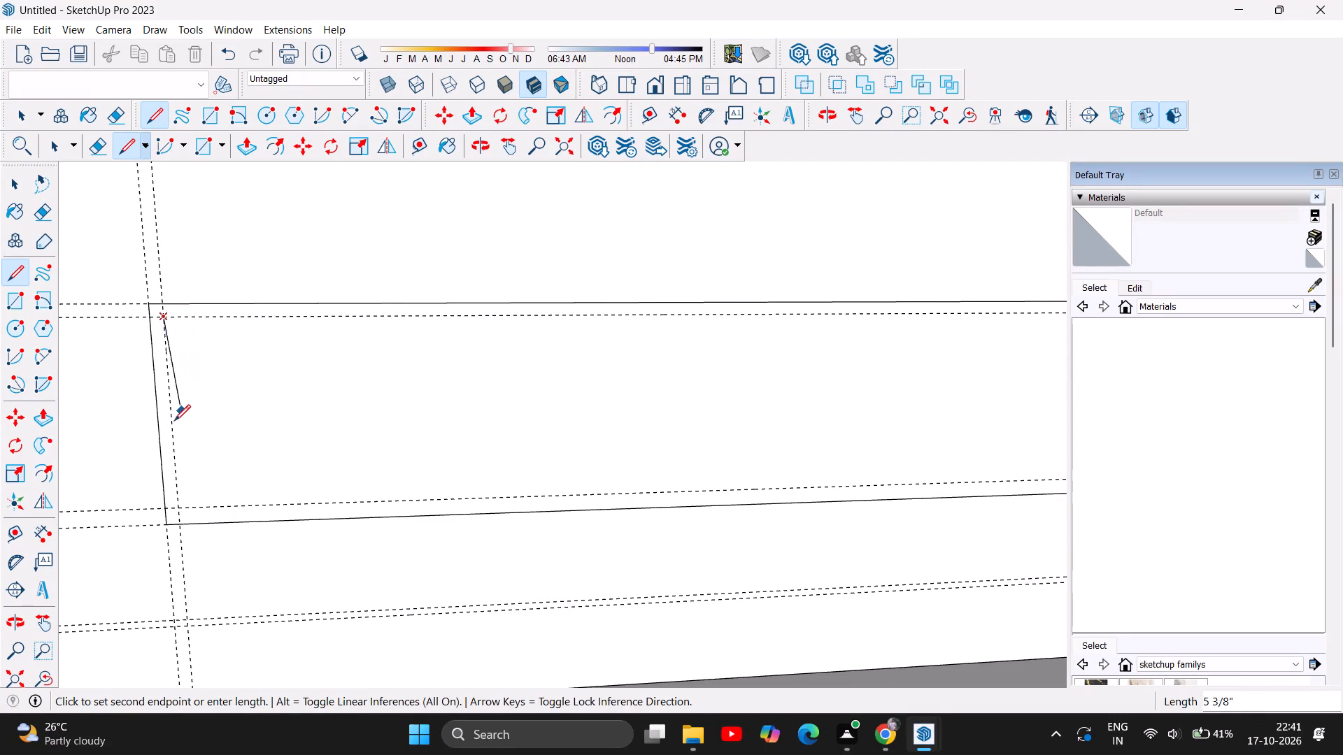
left_click(182, 503)
scroll(211, 508, "down", 7)
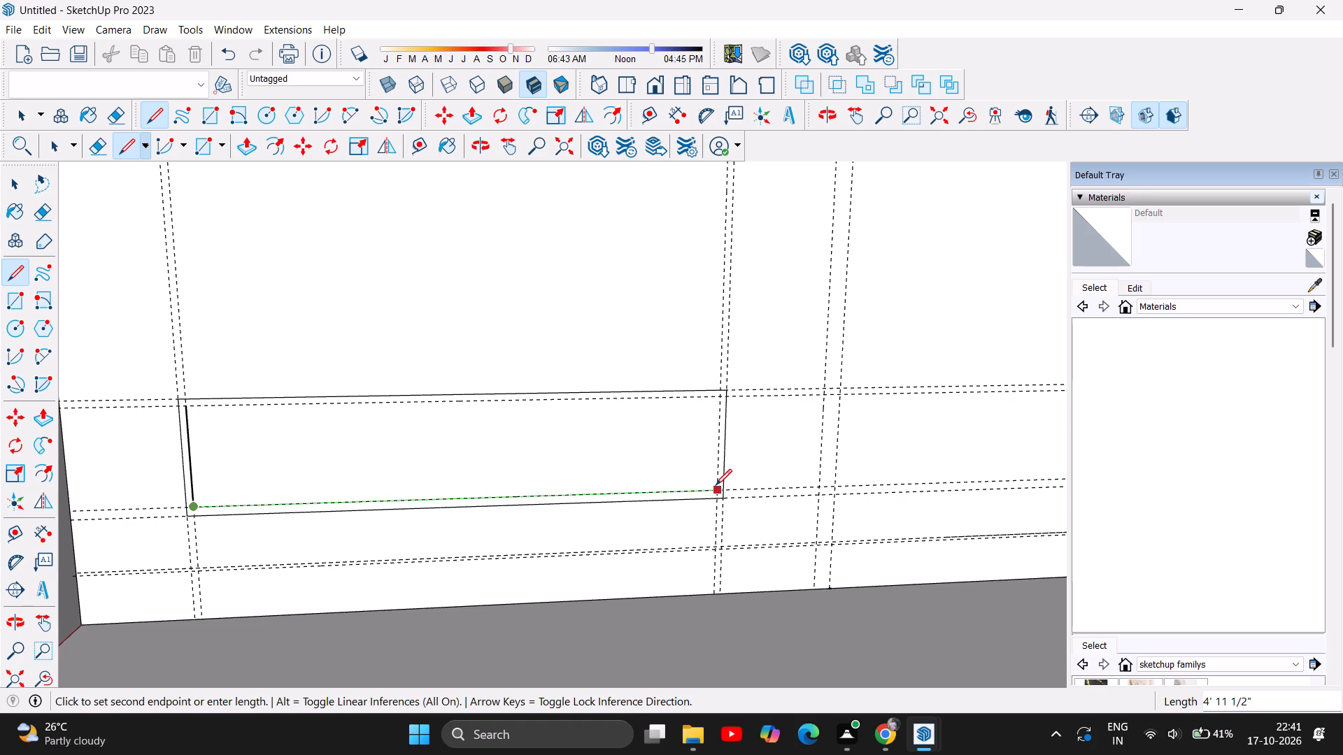
scroll(715, 491, "up", 6)
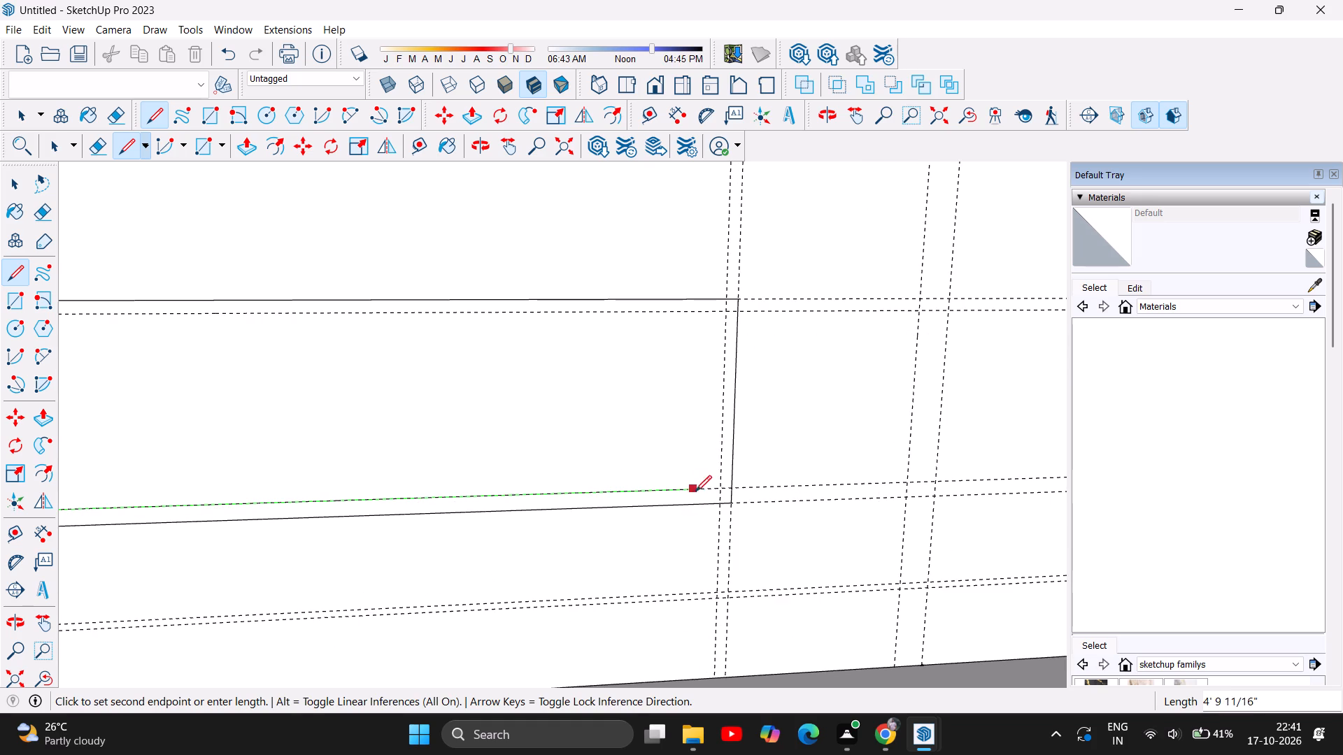
left_click(719, 489)
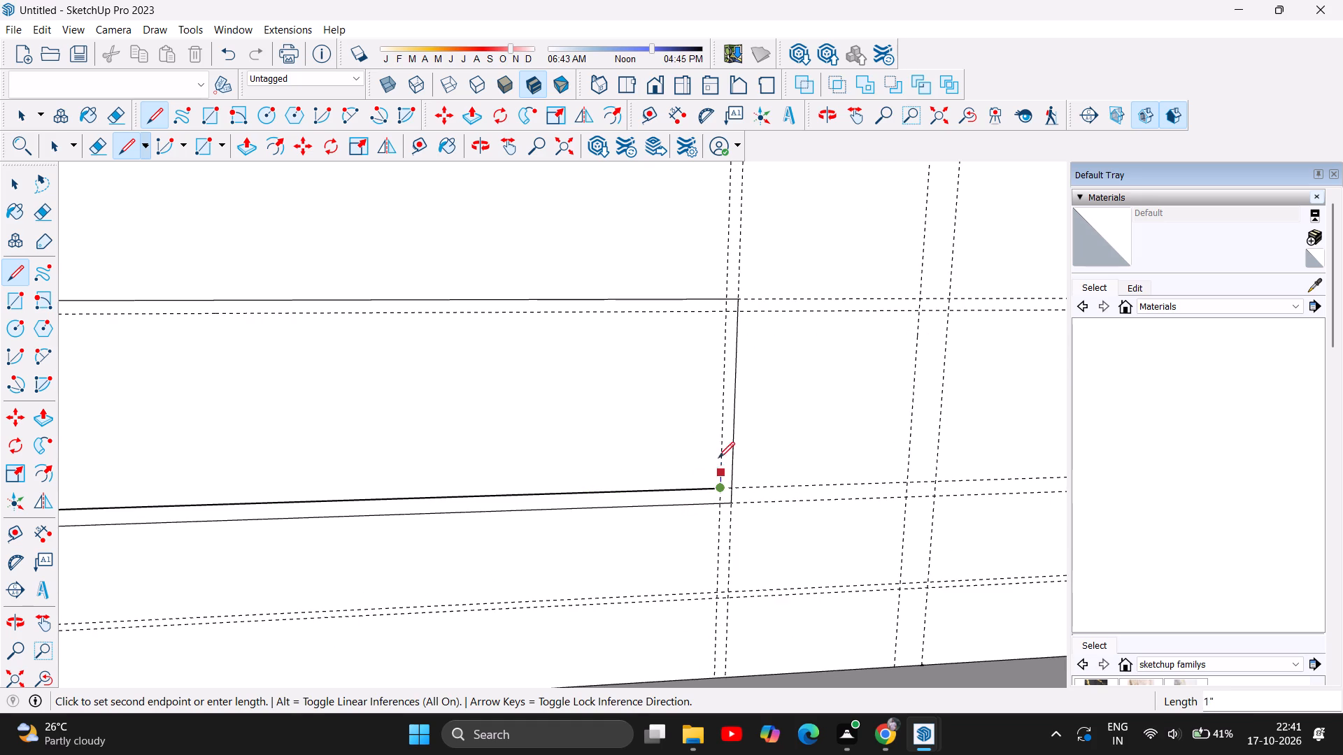
left_click(724, 316)
scroll(636, 312, "down", 9)
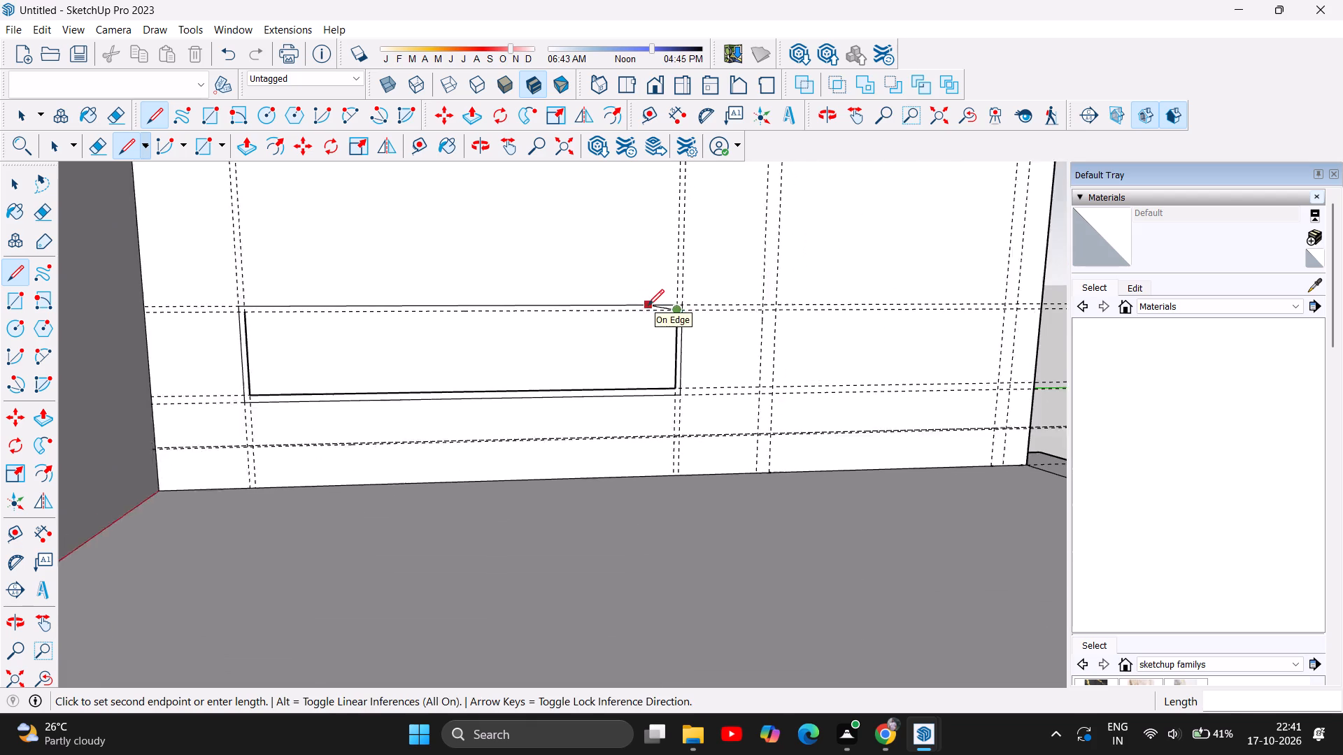
scroll(648, 305, "down", 3)
scroll(385, 273, "up", 8)
scroll(299, 325, "up", 4)
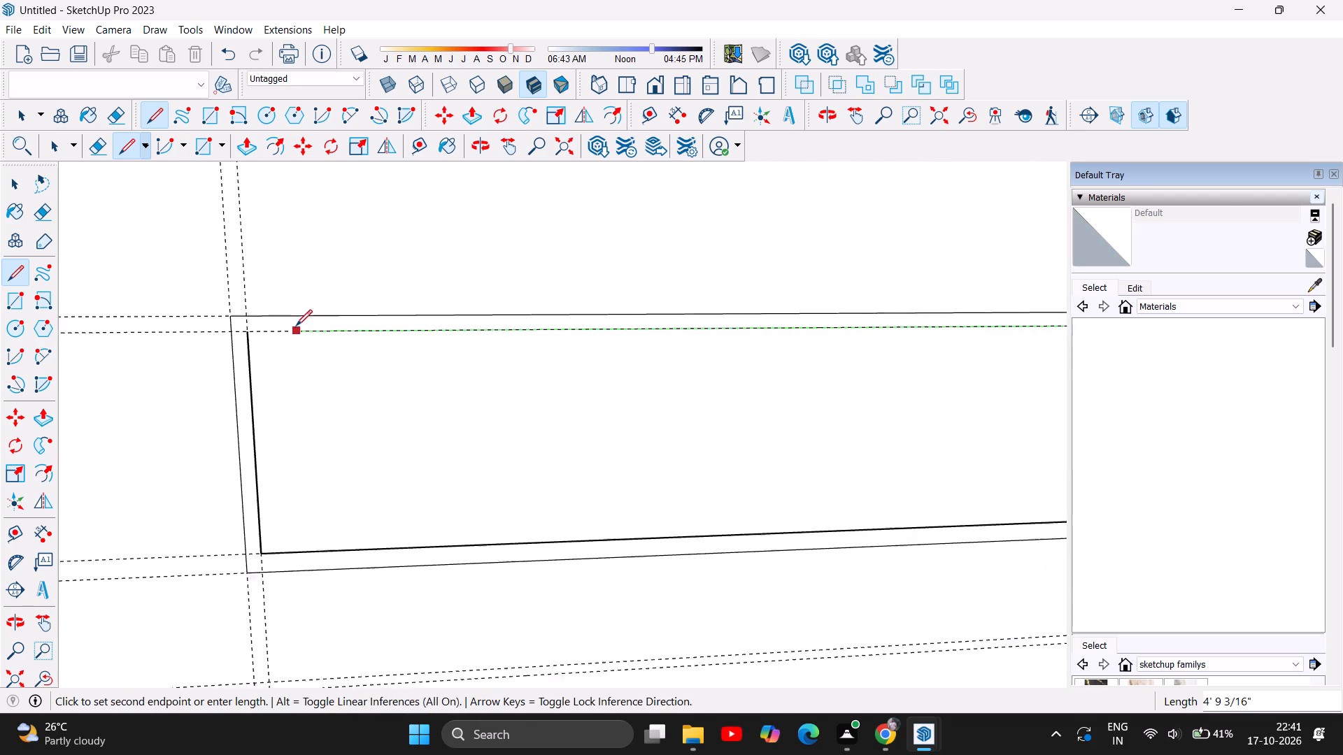
scroll(296, 326, "up", 2)
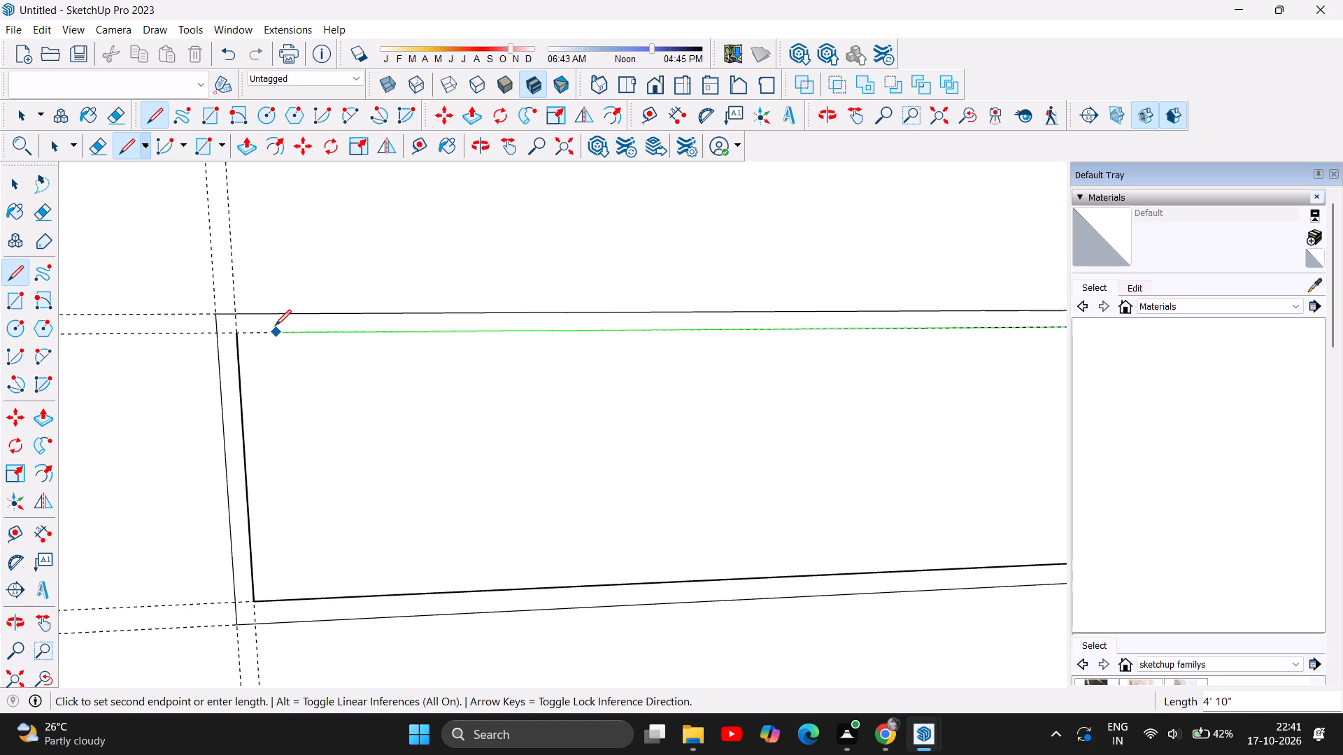
left_click(235, 334)
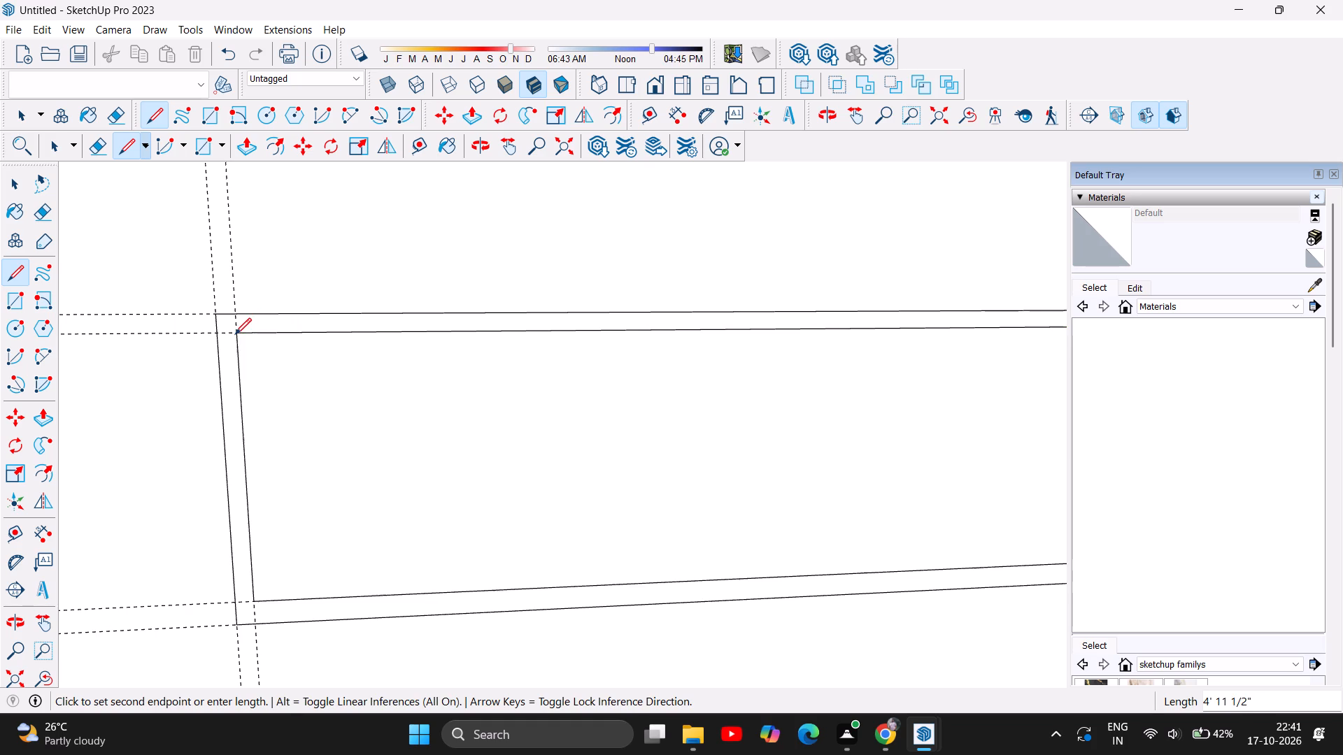
scroll(225, 408, "down", 5)
scroll(8, 459, "down", 2)
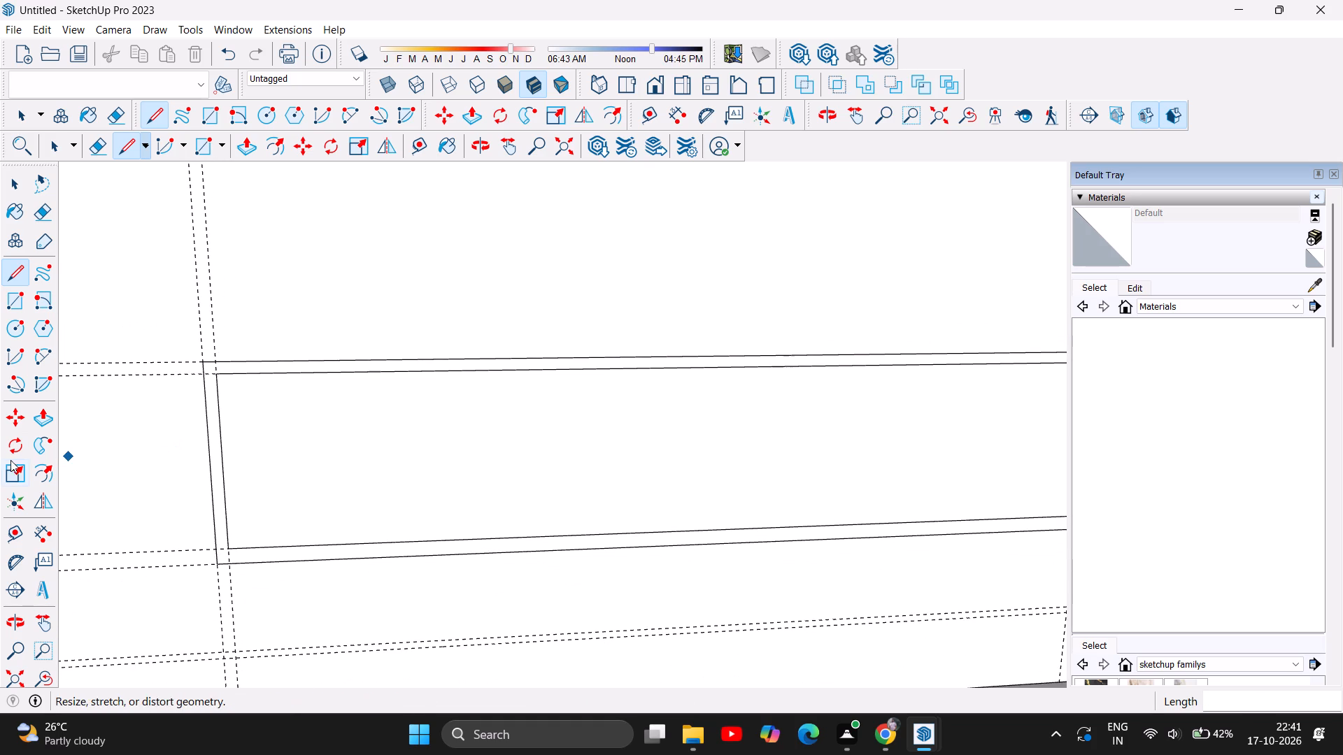
scroll(10, 460, "down", 3)
scroll(253, 579, "down", 7)
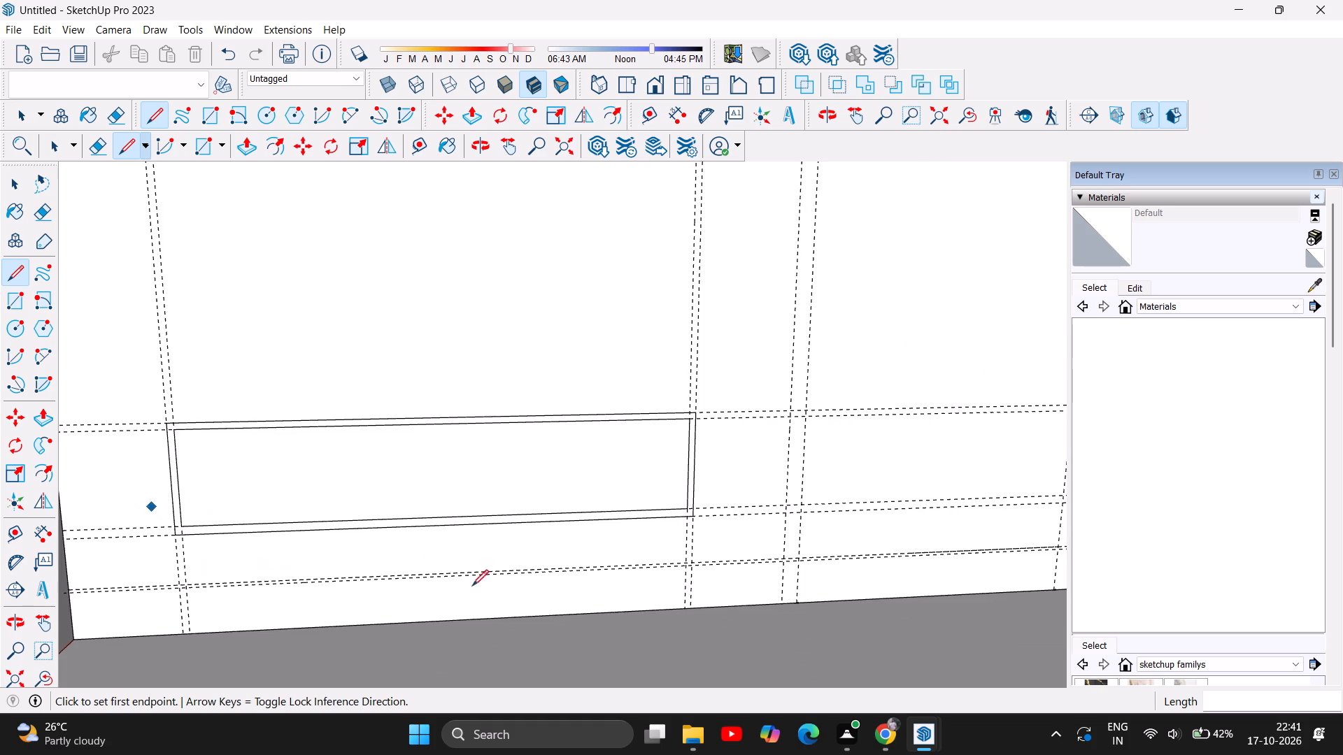
scroll(731, 556, "down", 2)
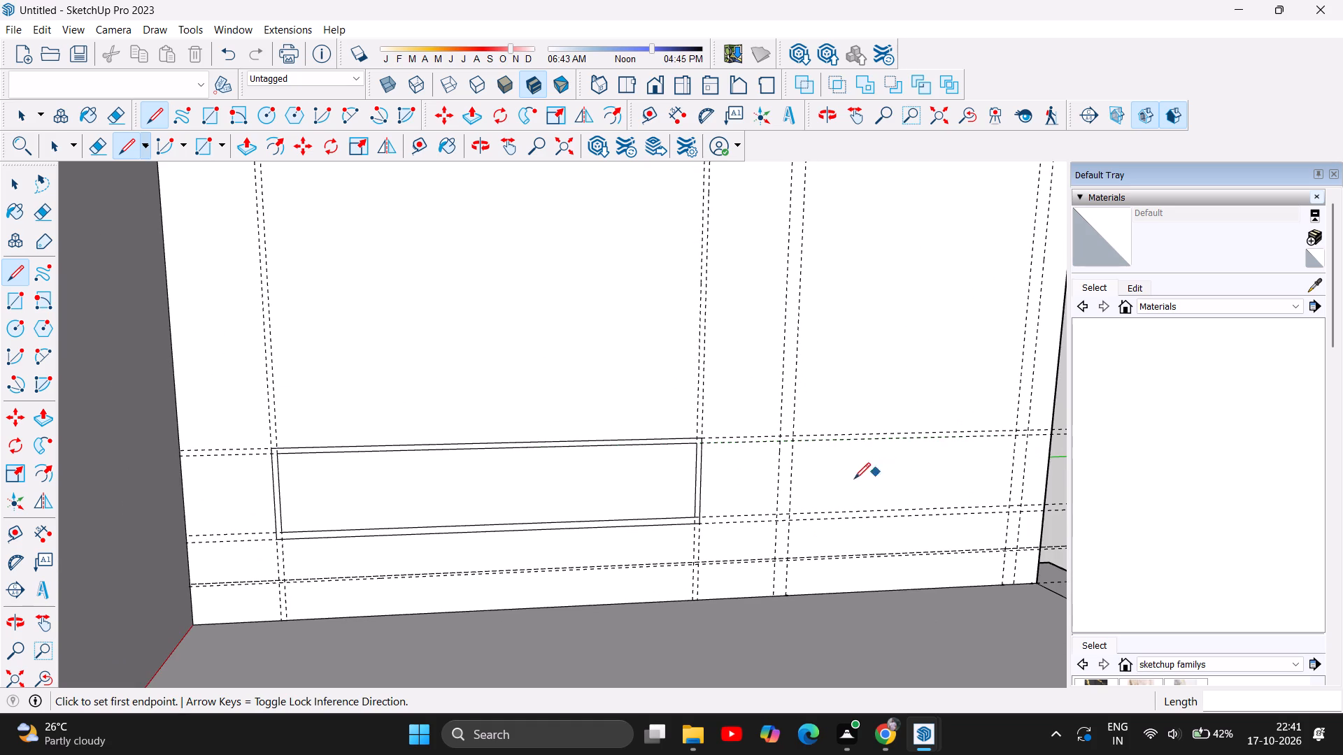
Examine the lower panel frame and the surrounding guide layout on the wall.
scroll(670, 528, "up", 4)
scroll(911, 491, "down", 3)
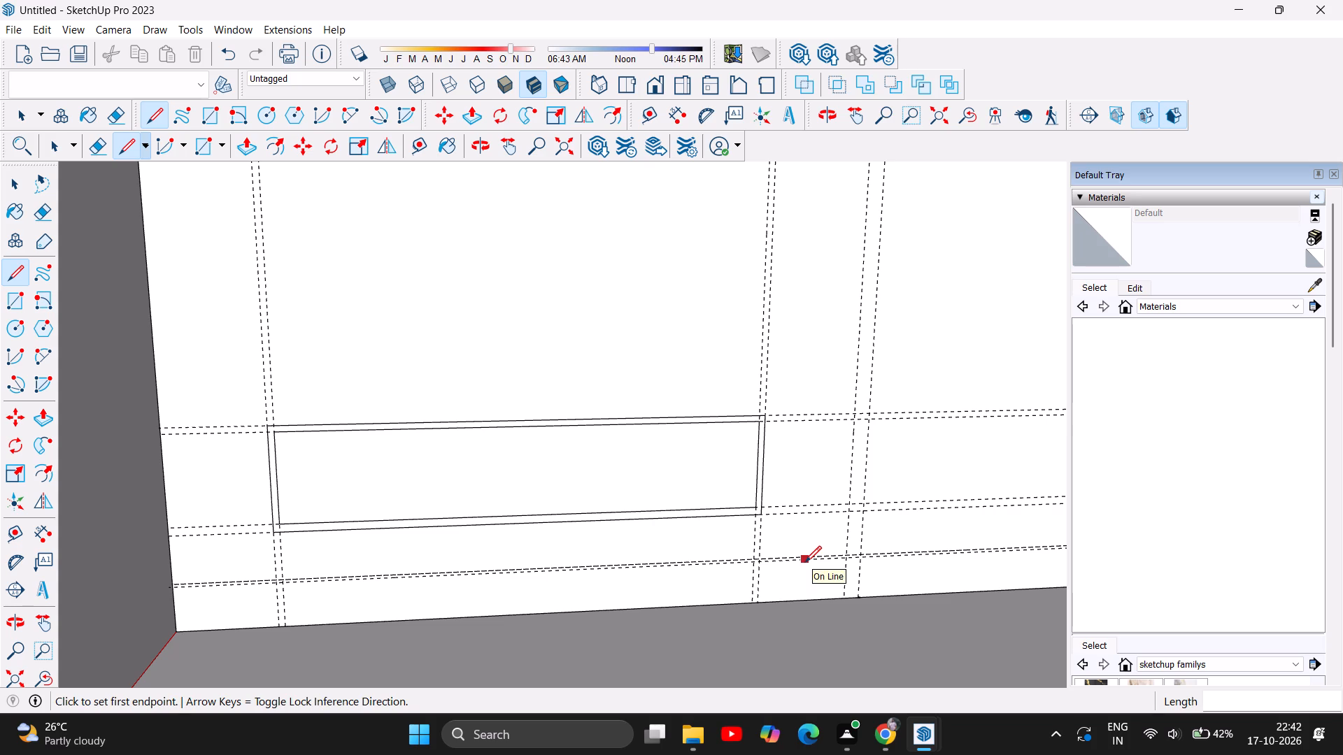
scroll(587, 598, "down", 4)
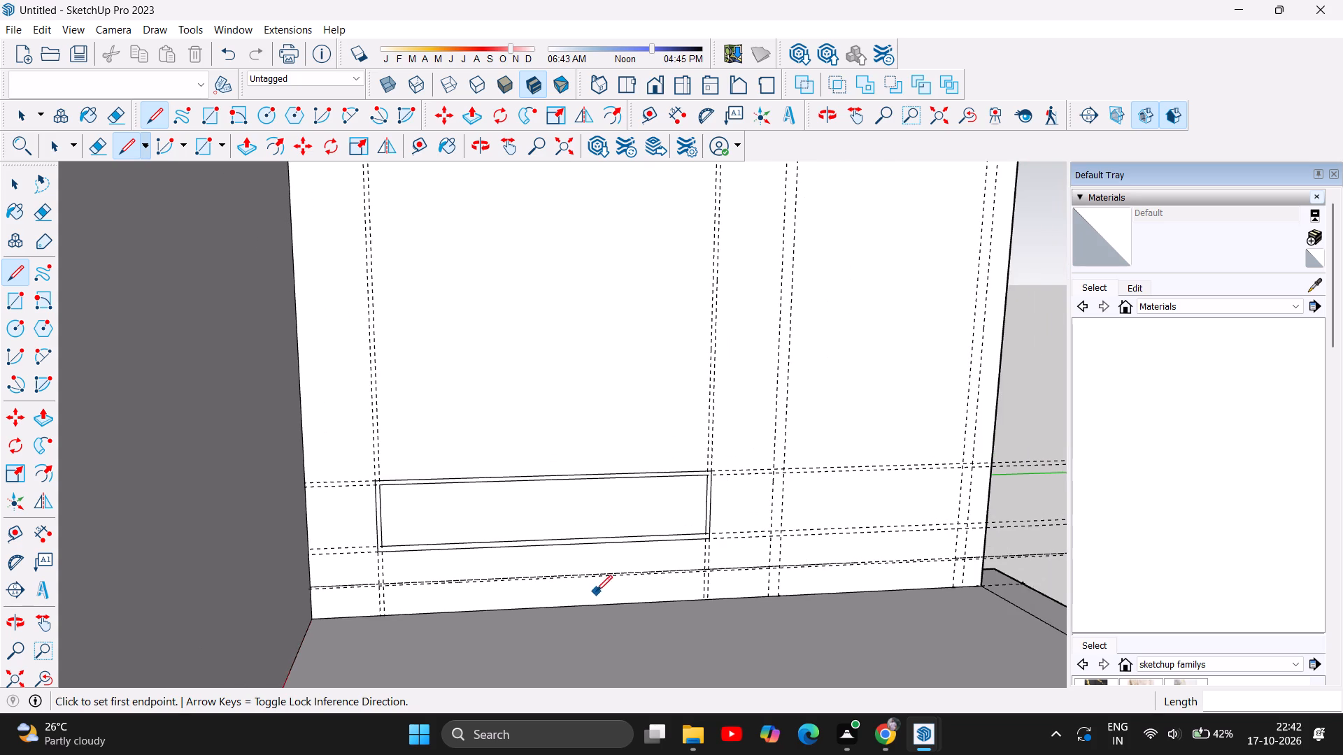
scroll(432, 576, "down", 3)
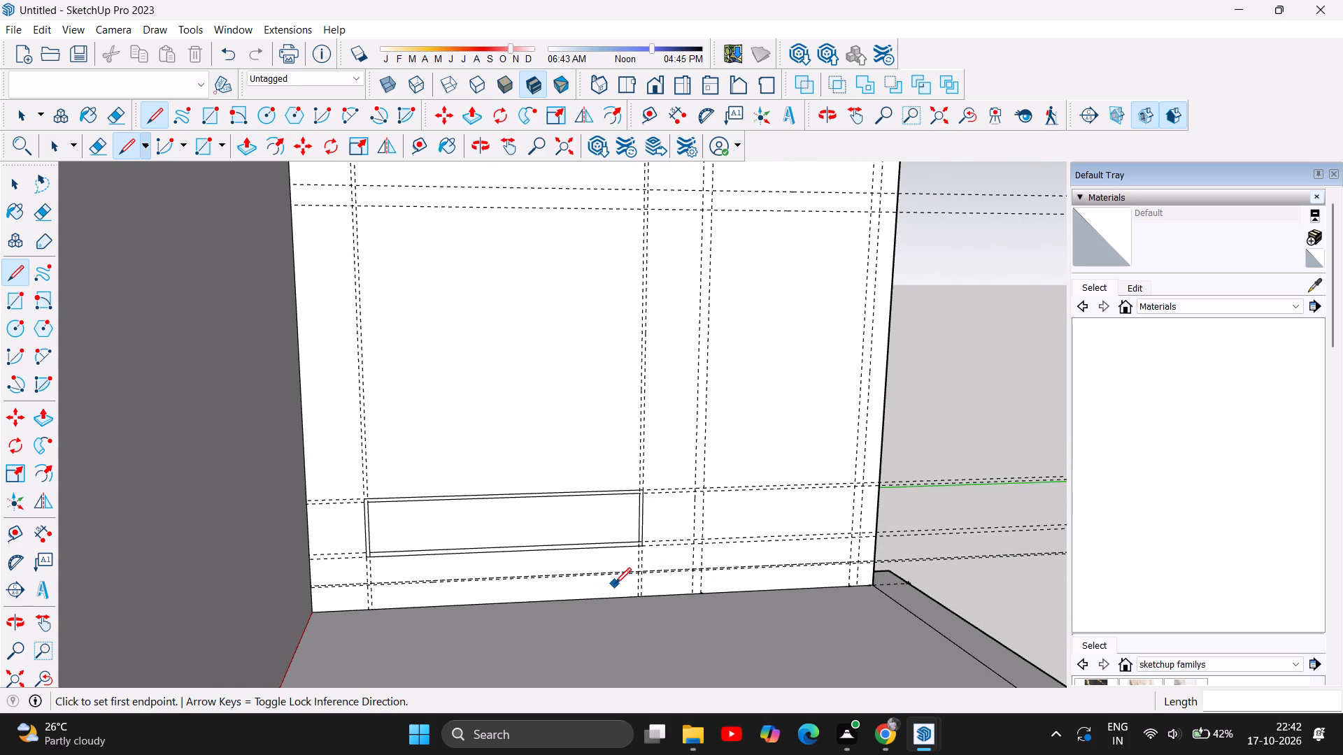
scroll(615, 584, "up", 2)
scroll(504, 575, "up", 3)
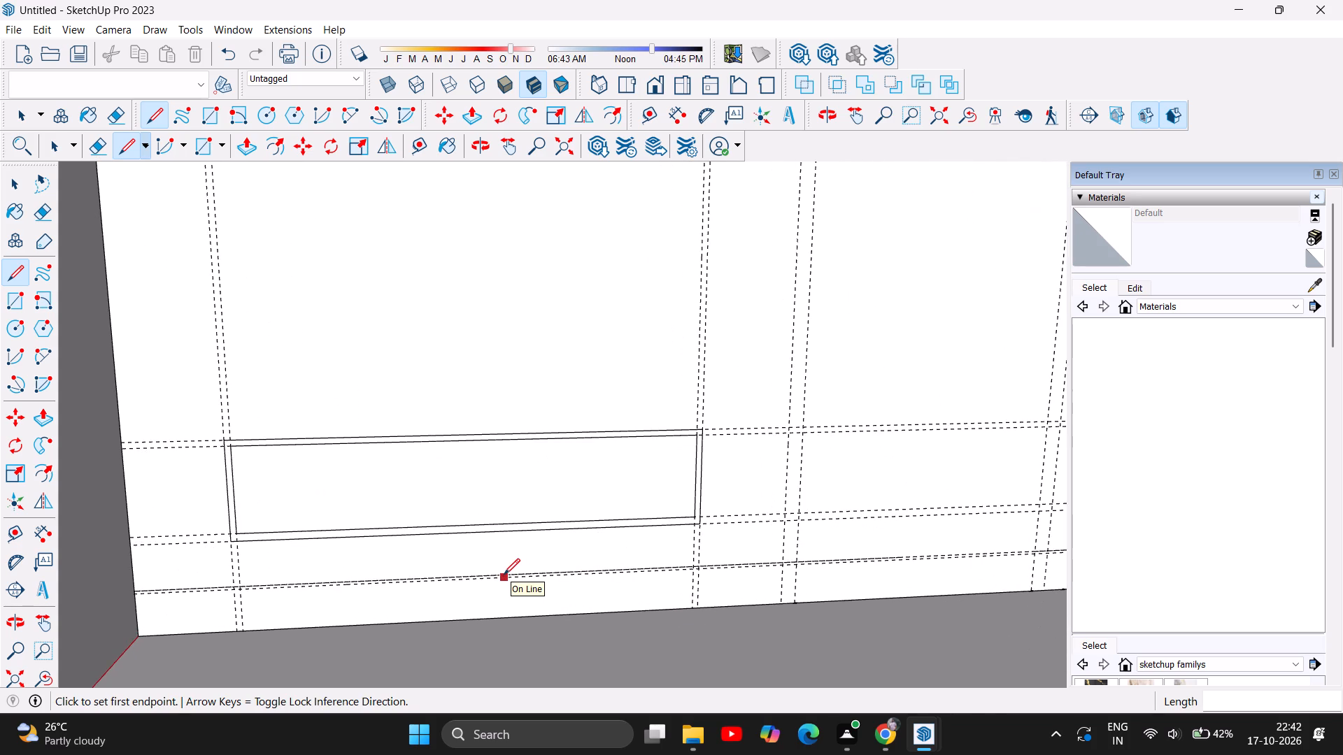
scroll(504, 575, "down", 9)
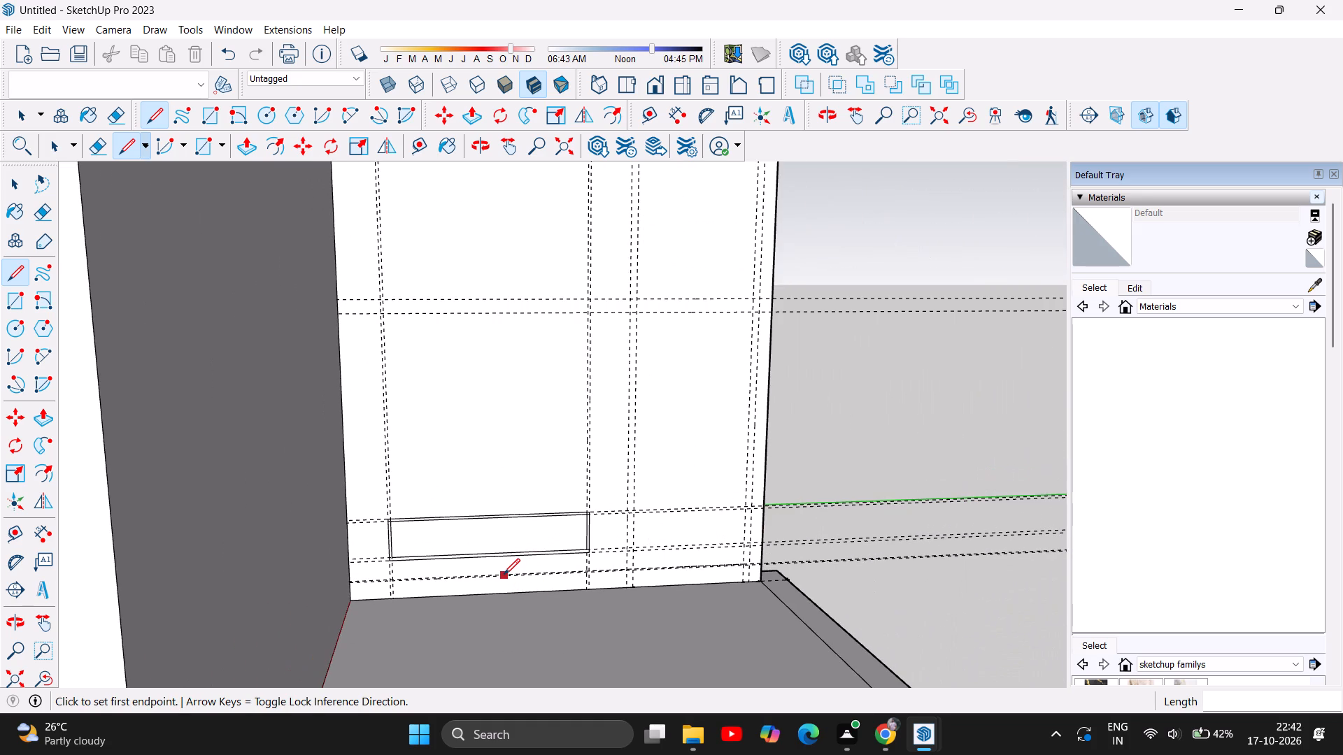
scroll(379, 598, "up", 1)
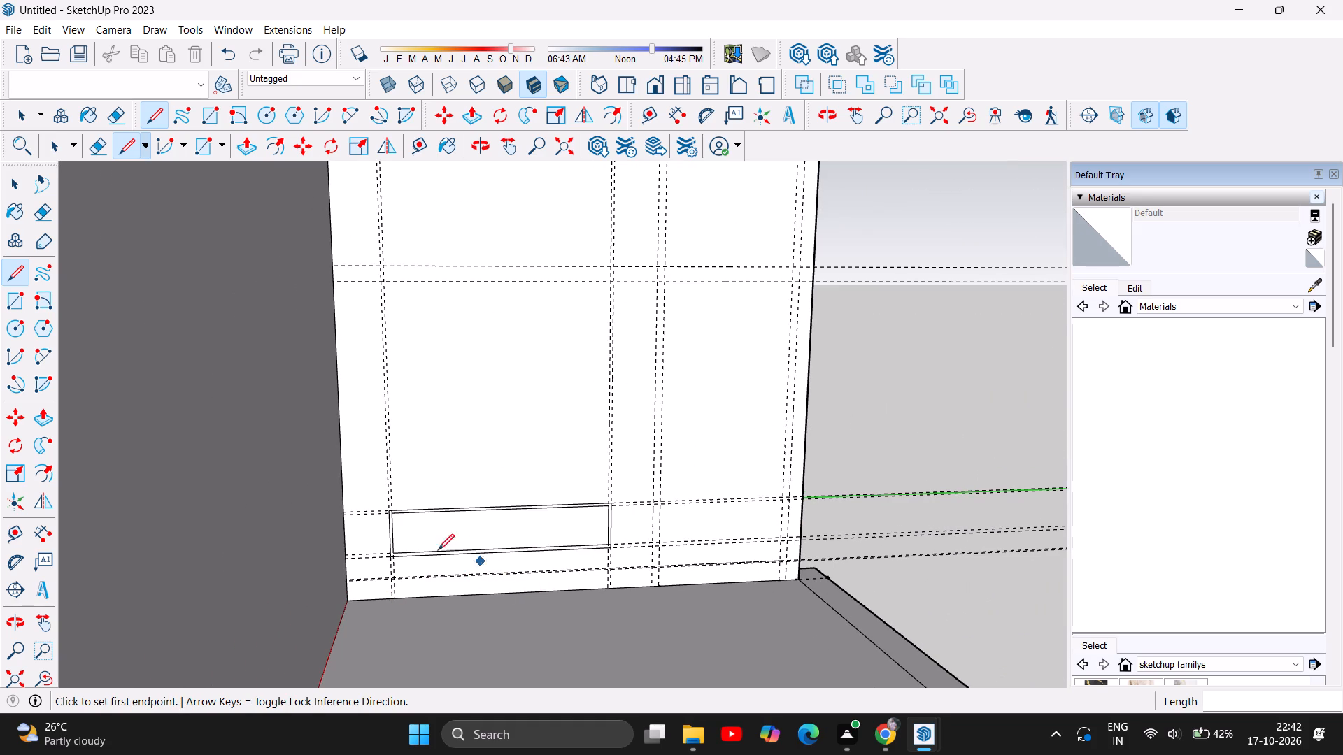
scroll(336, 478, "up", 5)
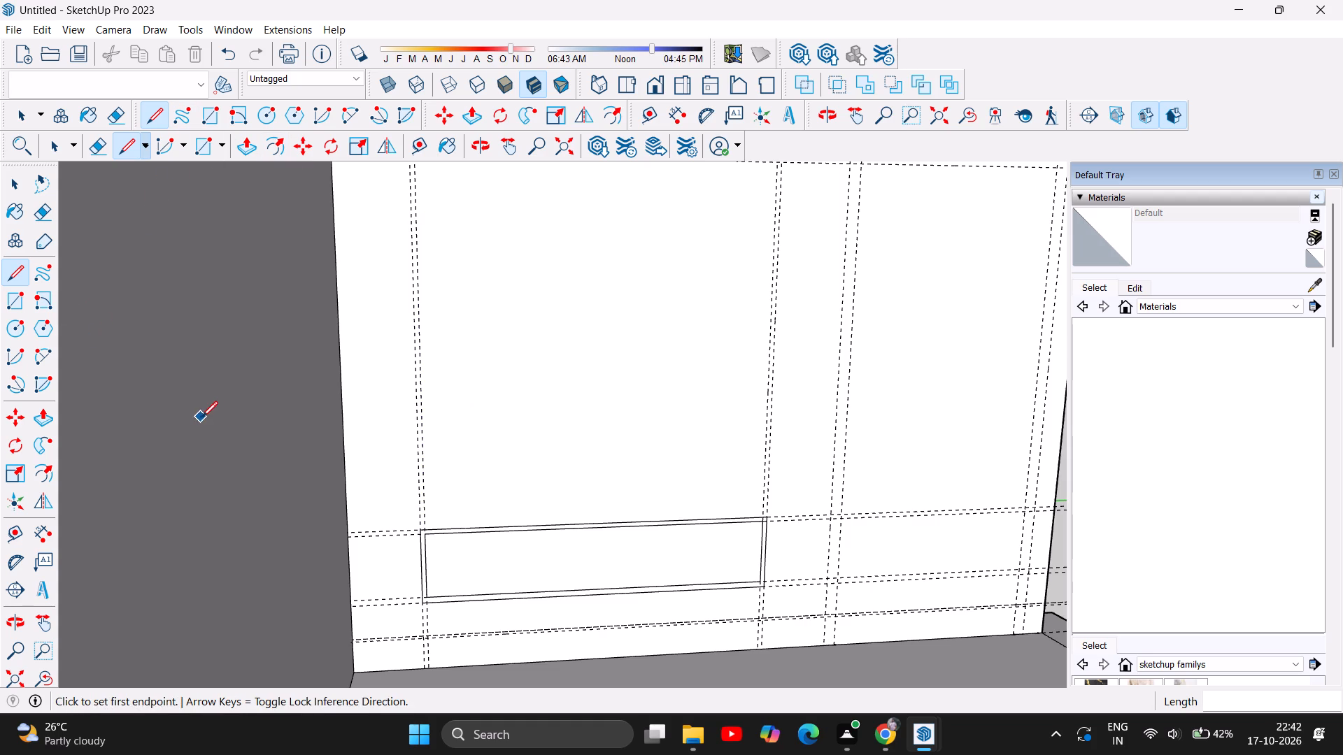
scroll(272, 459, "down", 2)
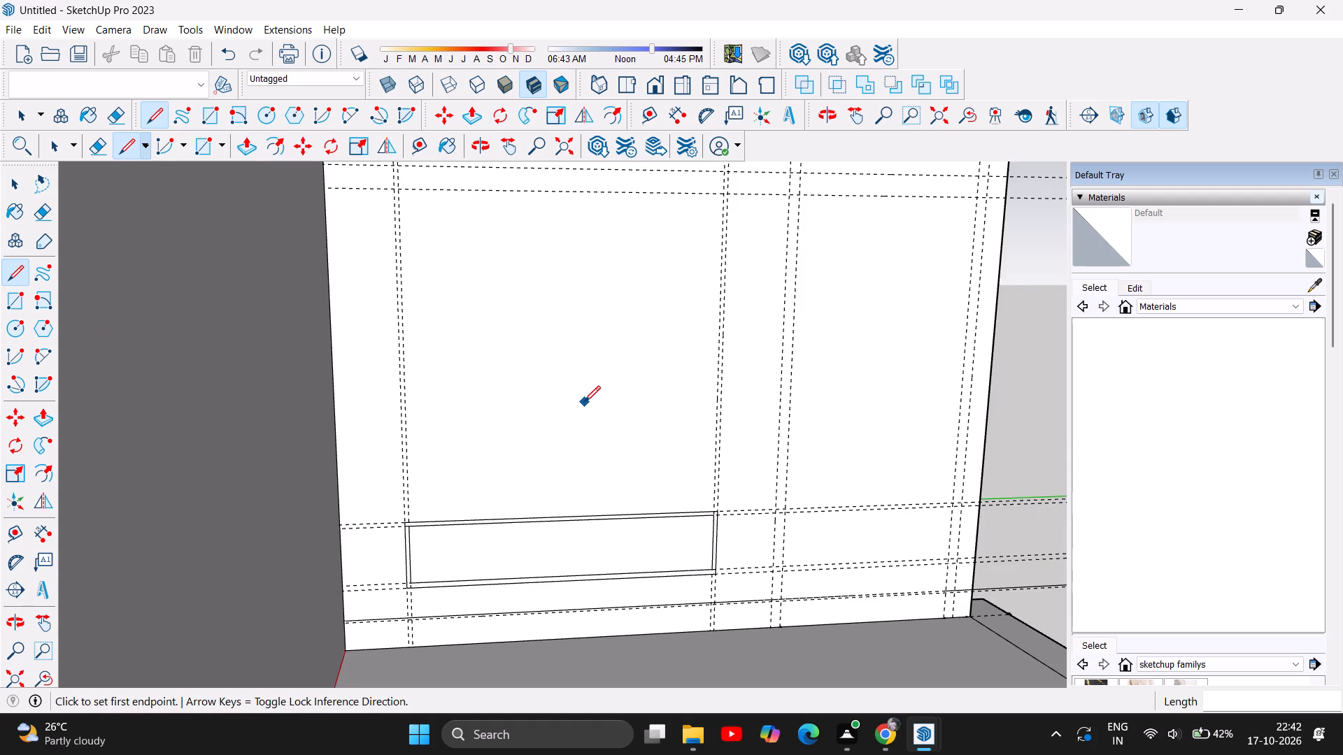
scroll(566, 518, "down", 2)
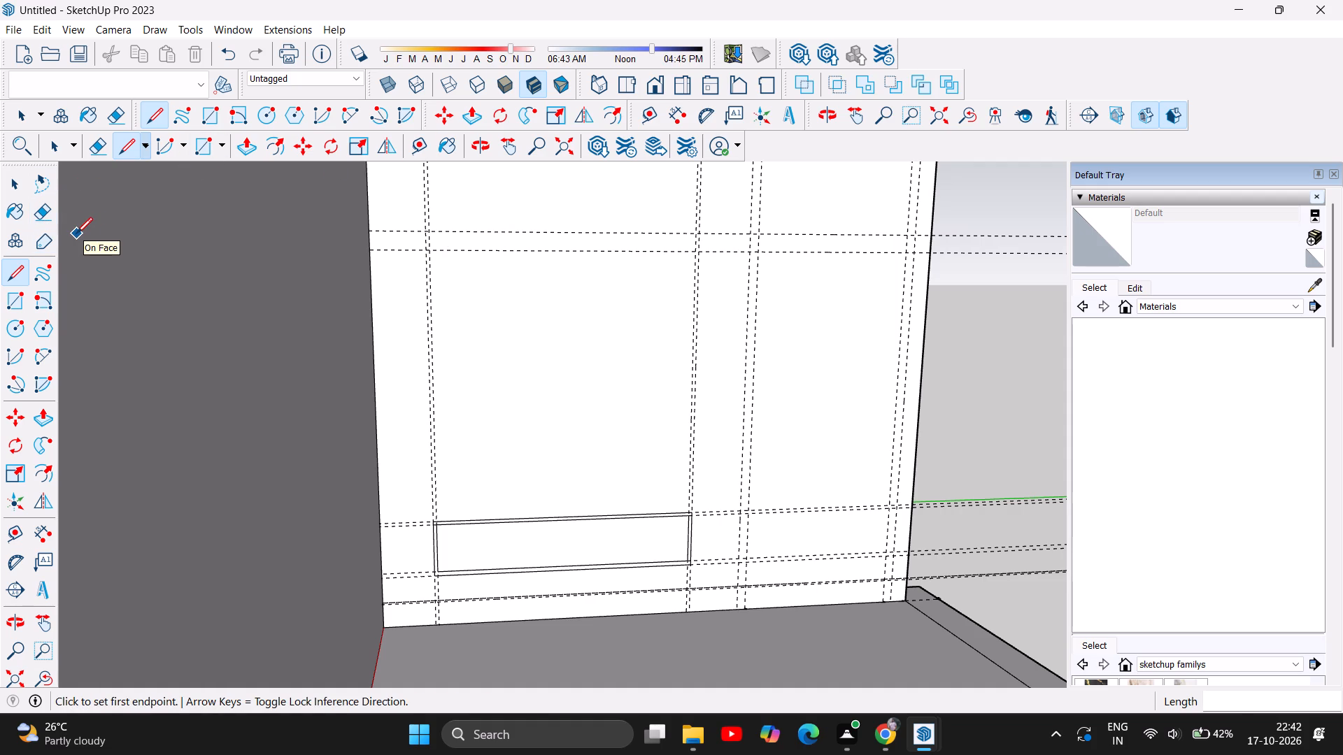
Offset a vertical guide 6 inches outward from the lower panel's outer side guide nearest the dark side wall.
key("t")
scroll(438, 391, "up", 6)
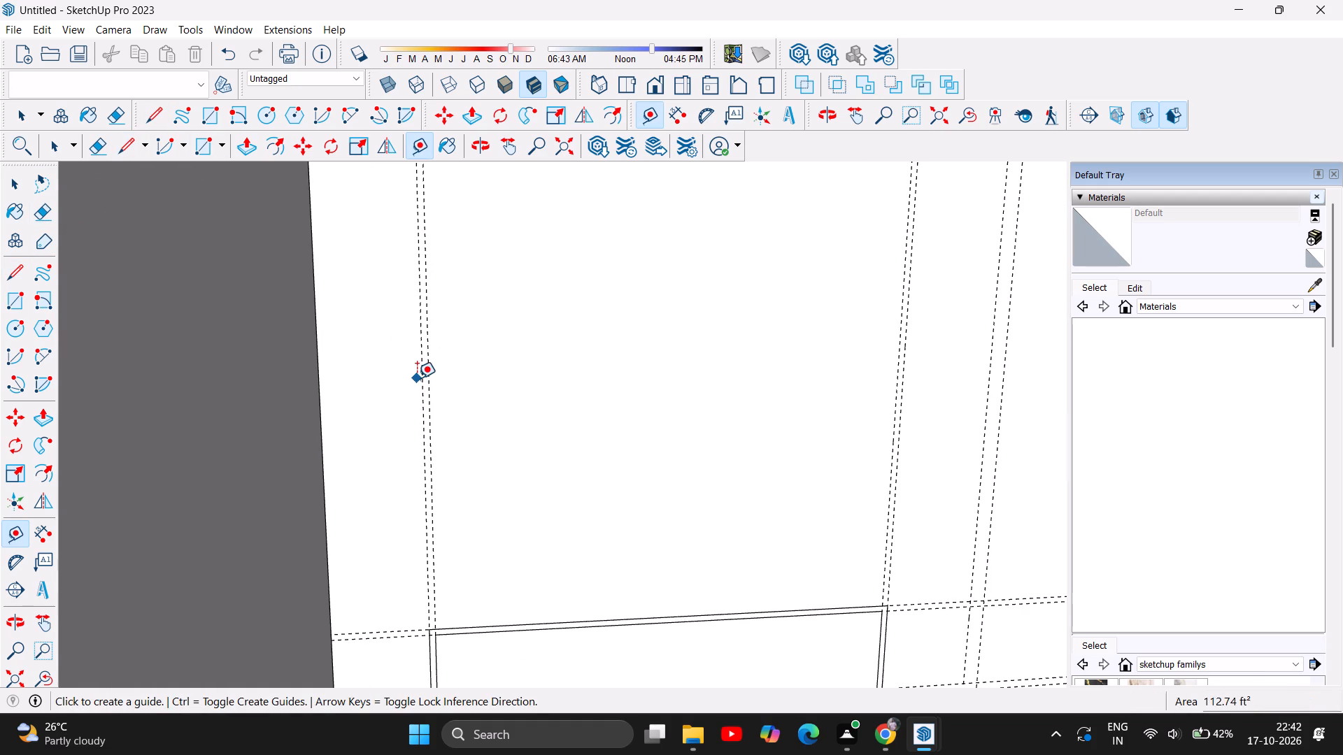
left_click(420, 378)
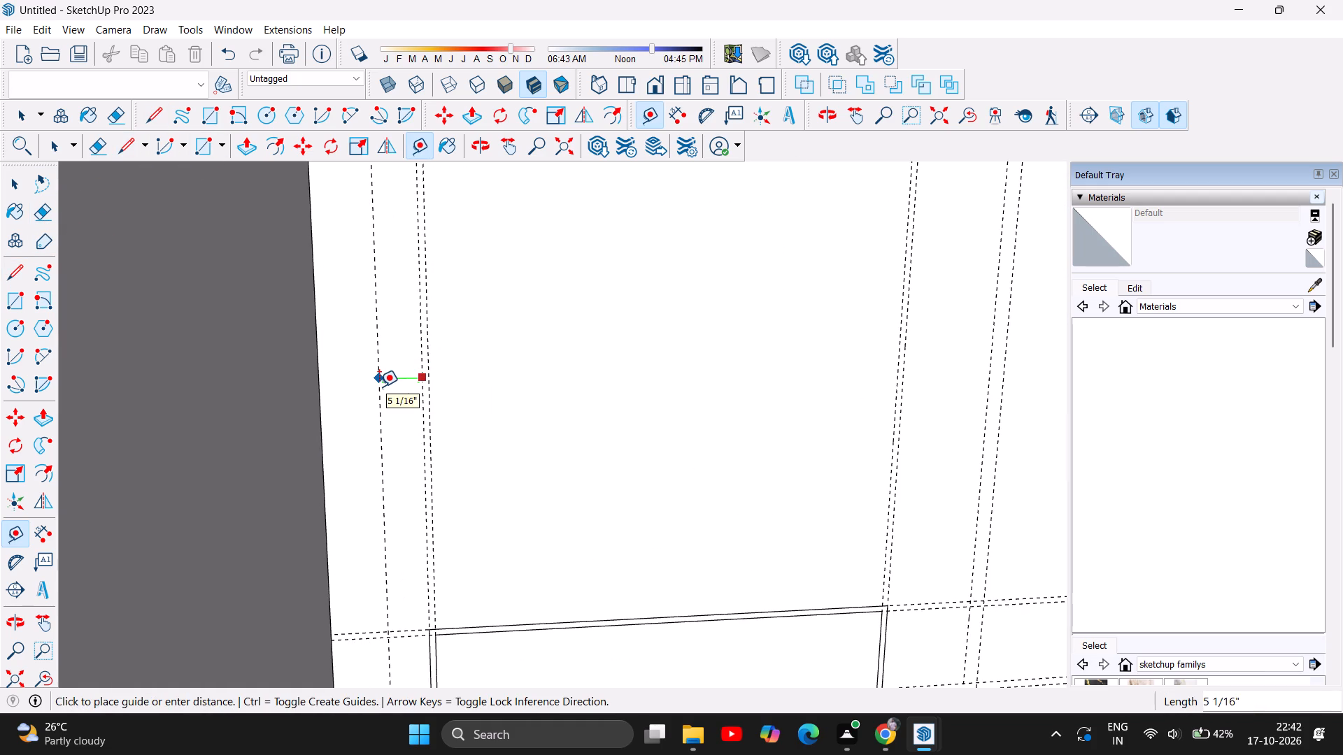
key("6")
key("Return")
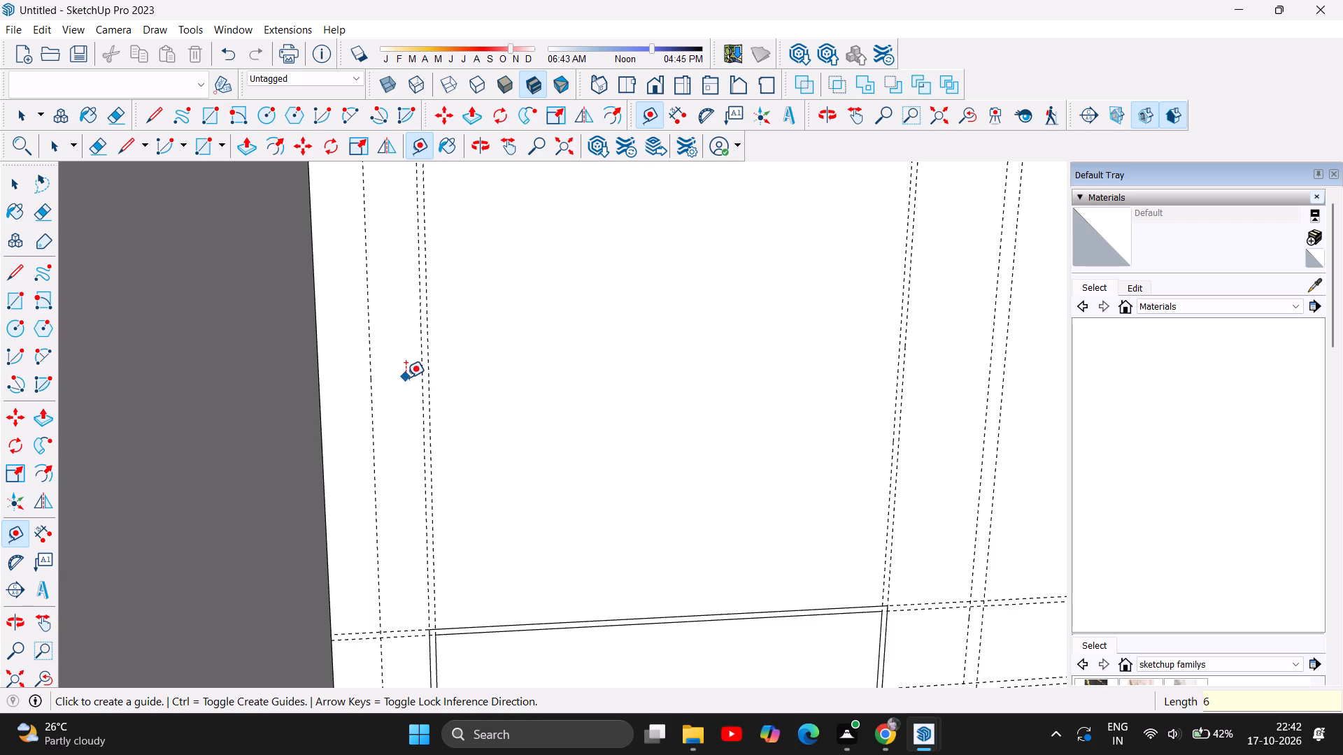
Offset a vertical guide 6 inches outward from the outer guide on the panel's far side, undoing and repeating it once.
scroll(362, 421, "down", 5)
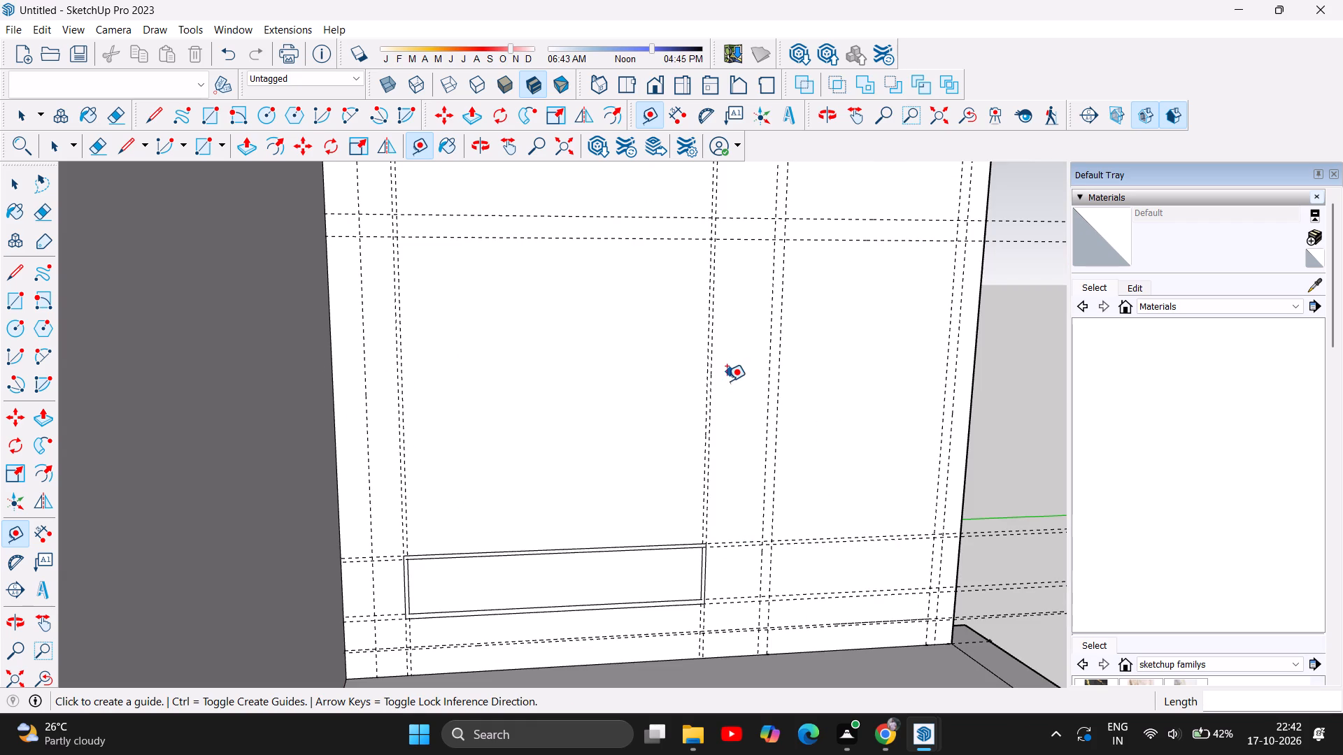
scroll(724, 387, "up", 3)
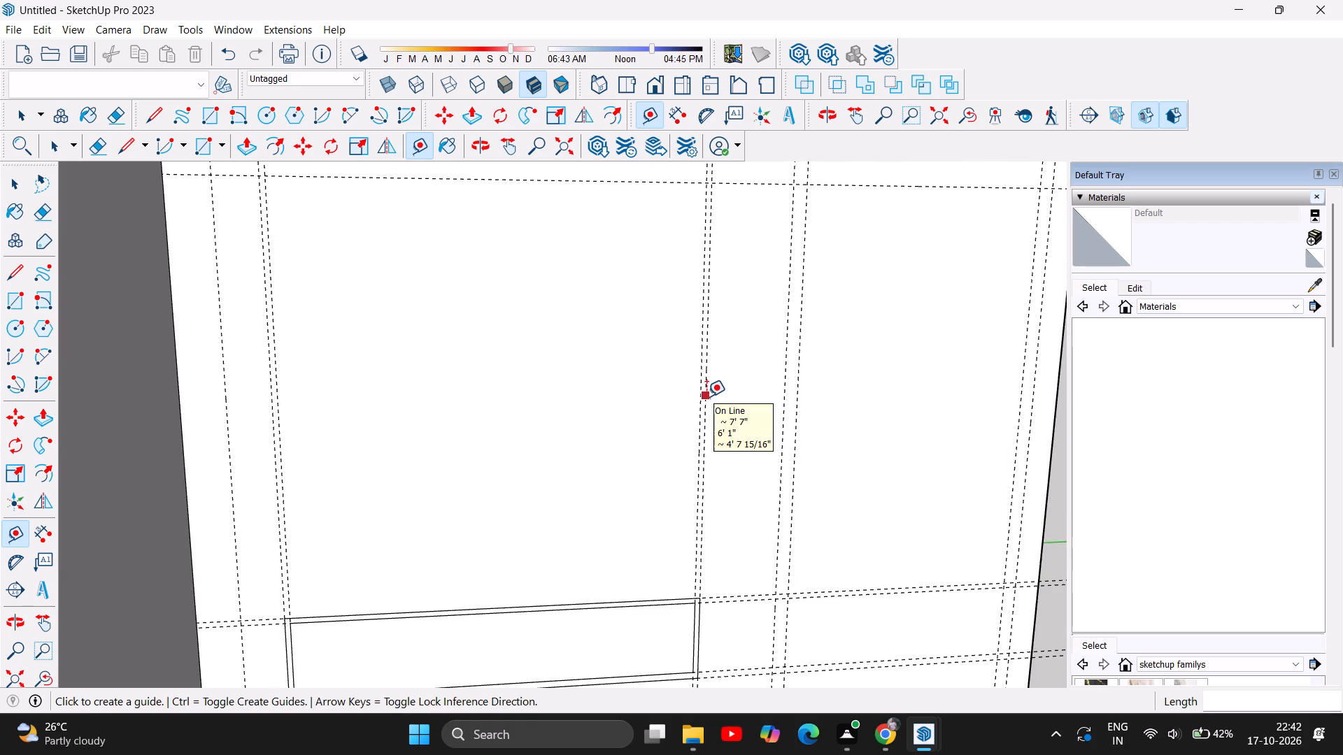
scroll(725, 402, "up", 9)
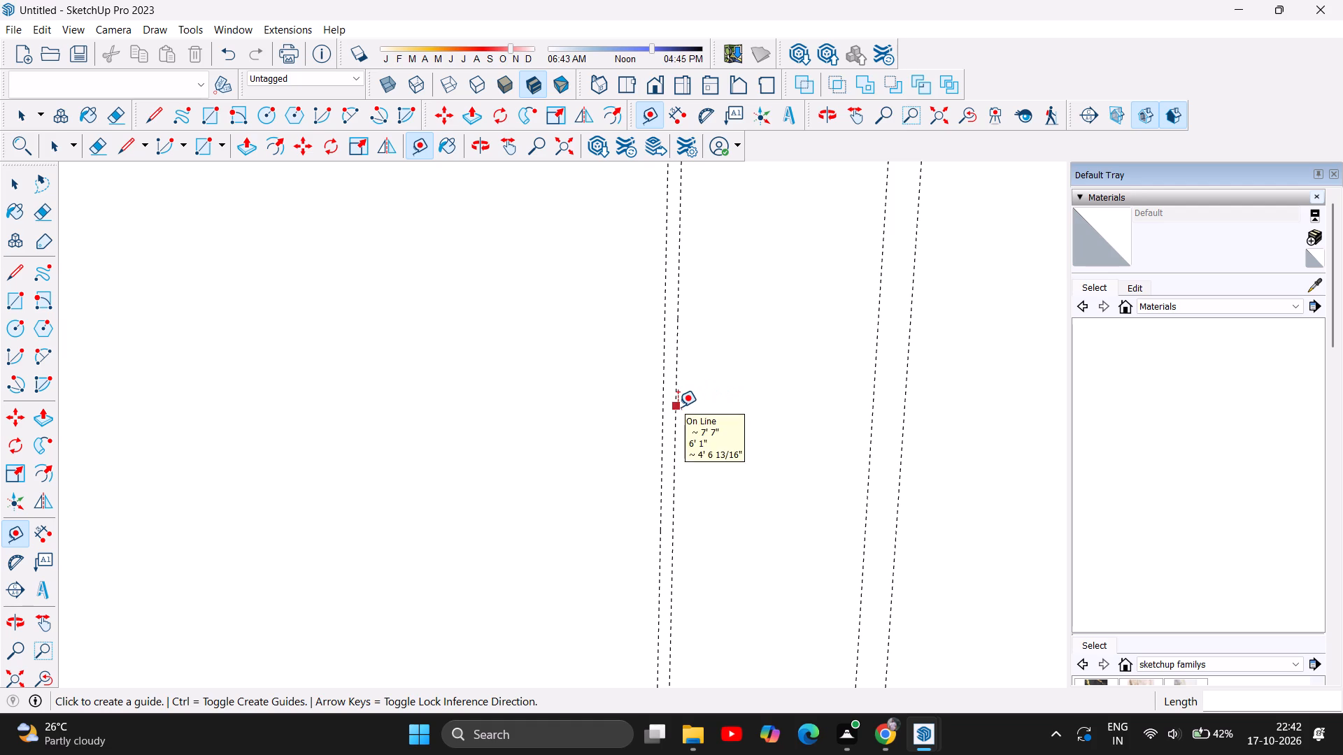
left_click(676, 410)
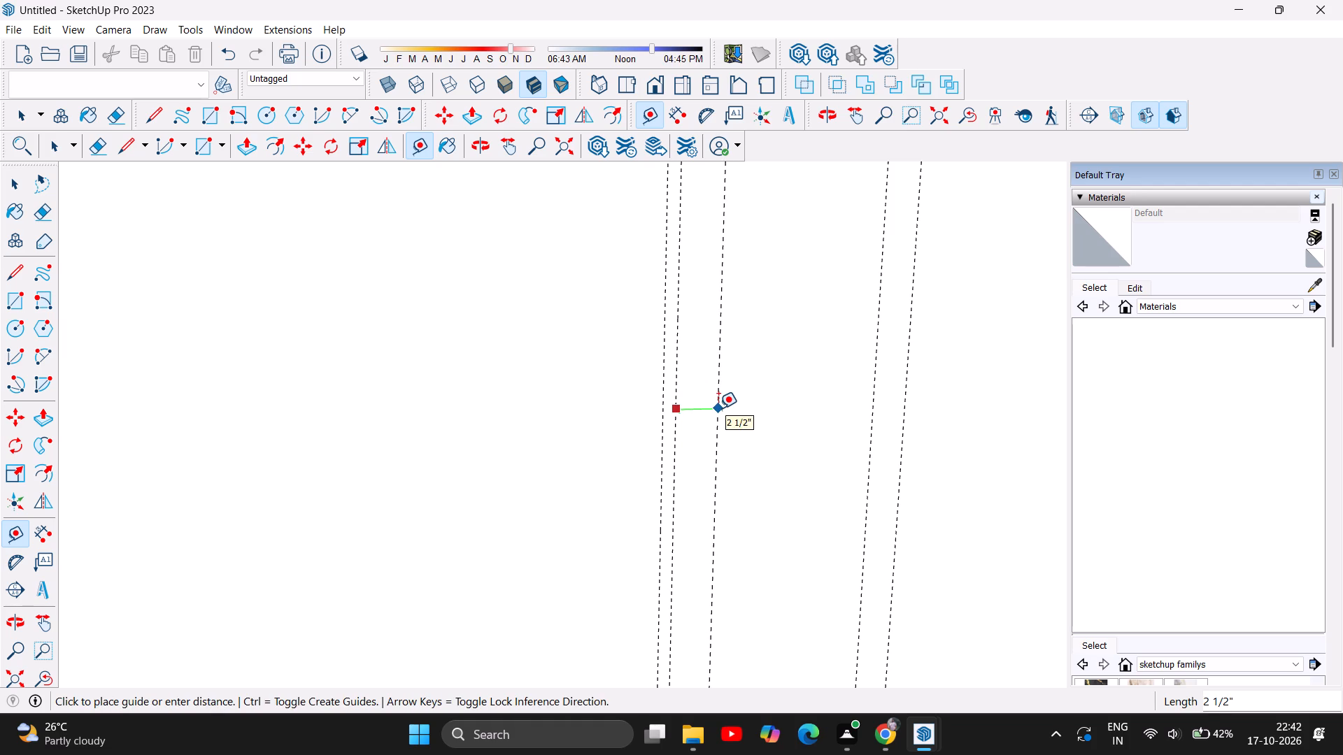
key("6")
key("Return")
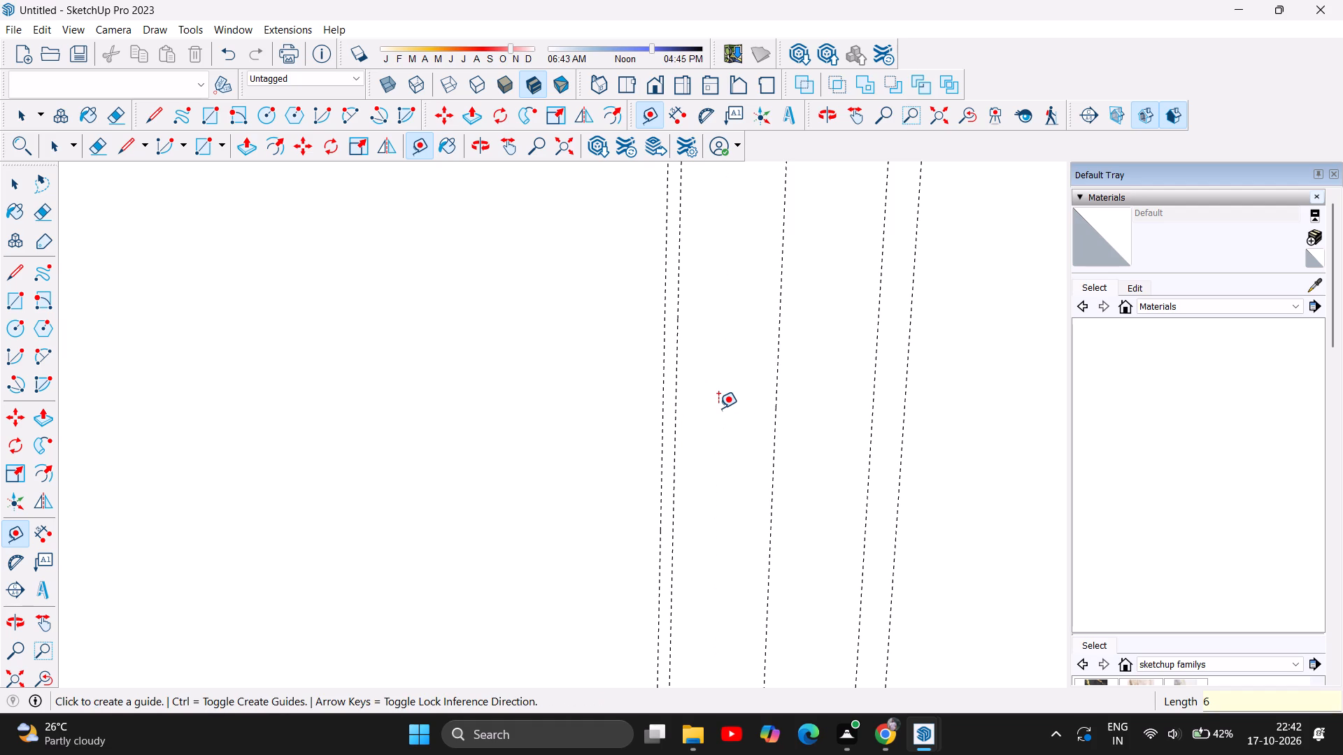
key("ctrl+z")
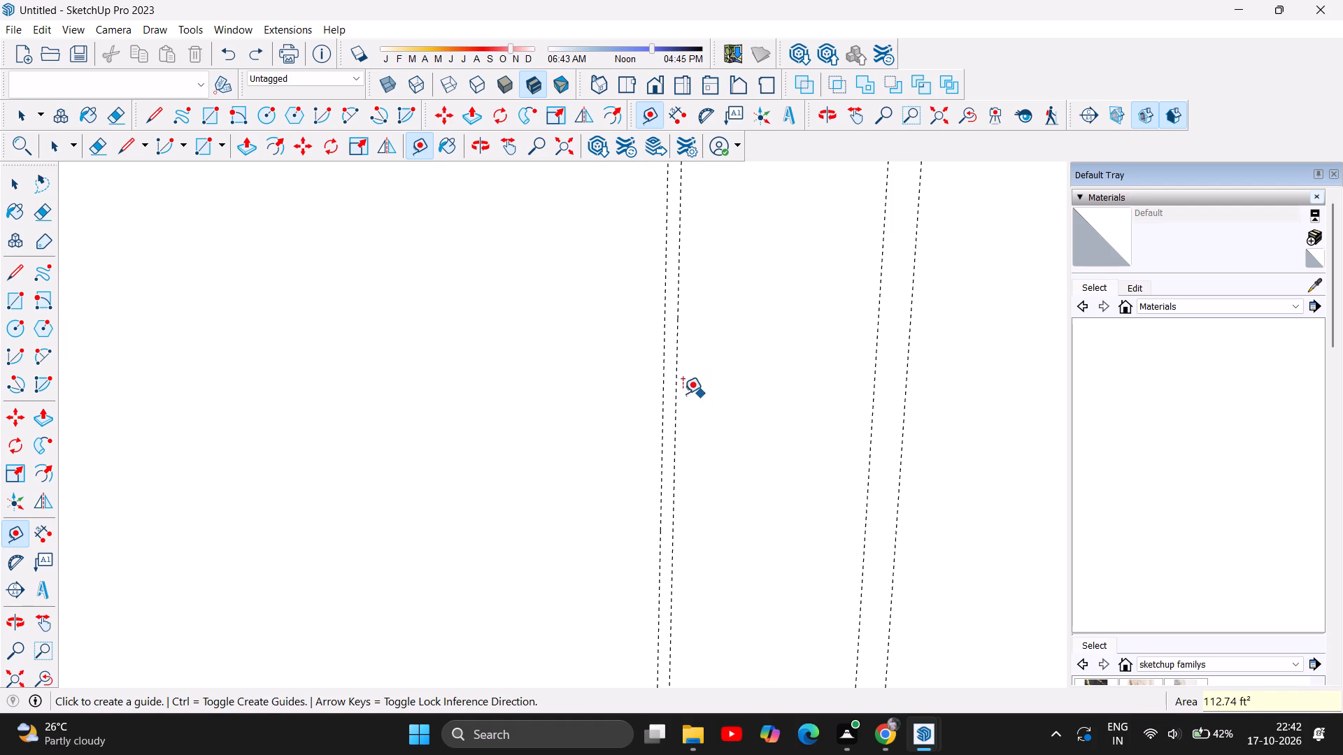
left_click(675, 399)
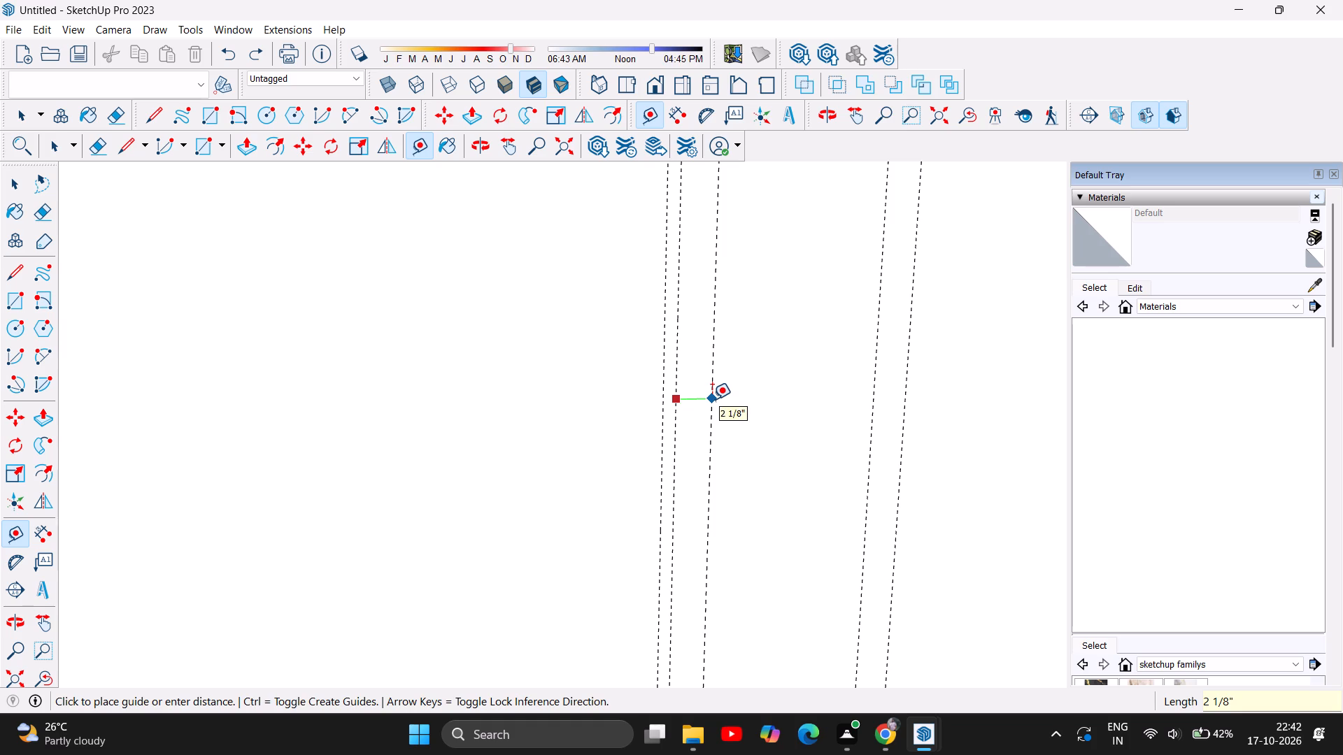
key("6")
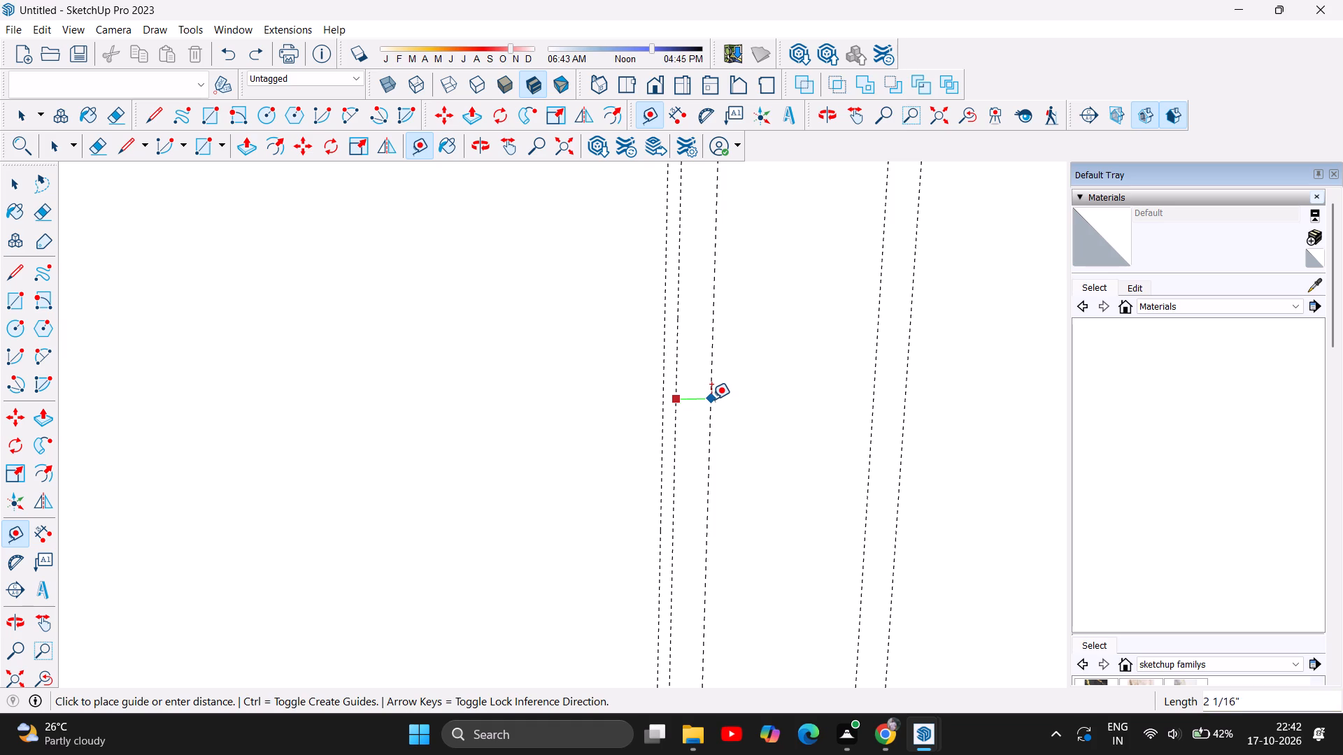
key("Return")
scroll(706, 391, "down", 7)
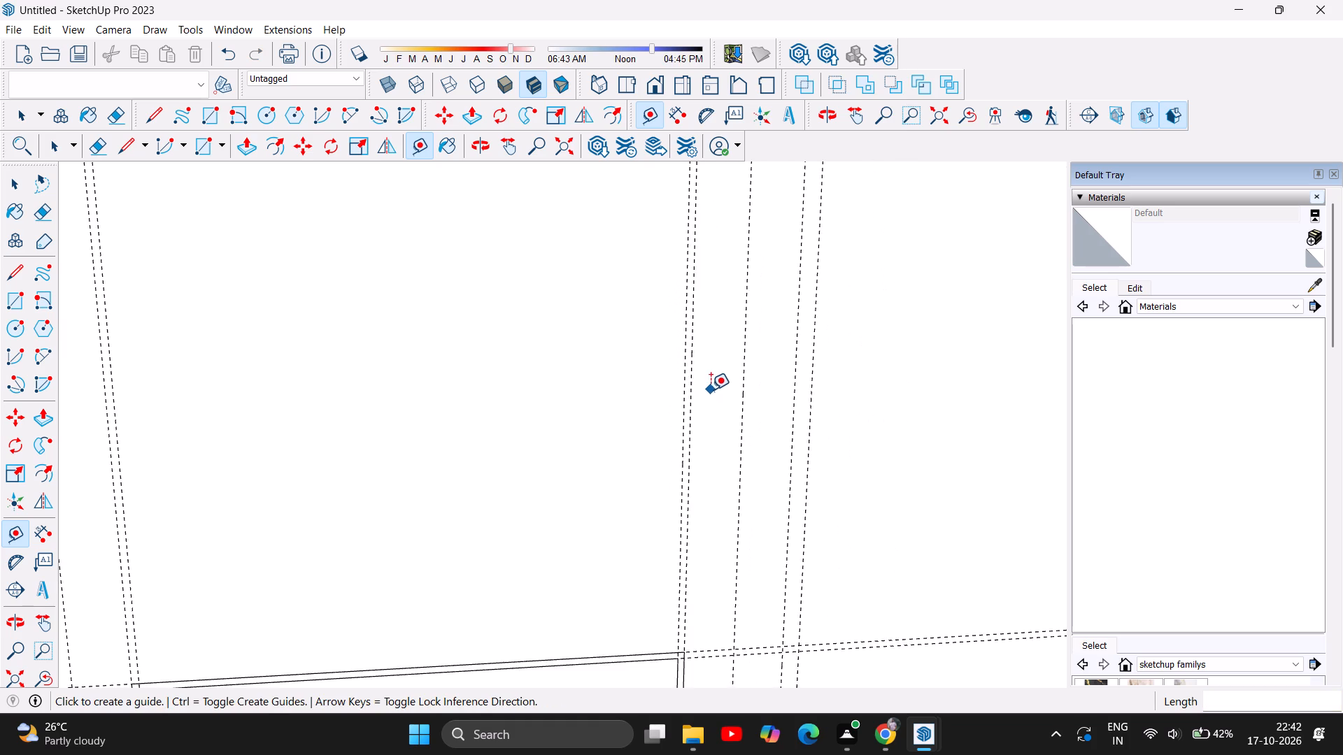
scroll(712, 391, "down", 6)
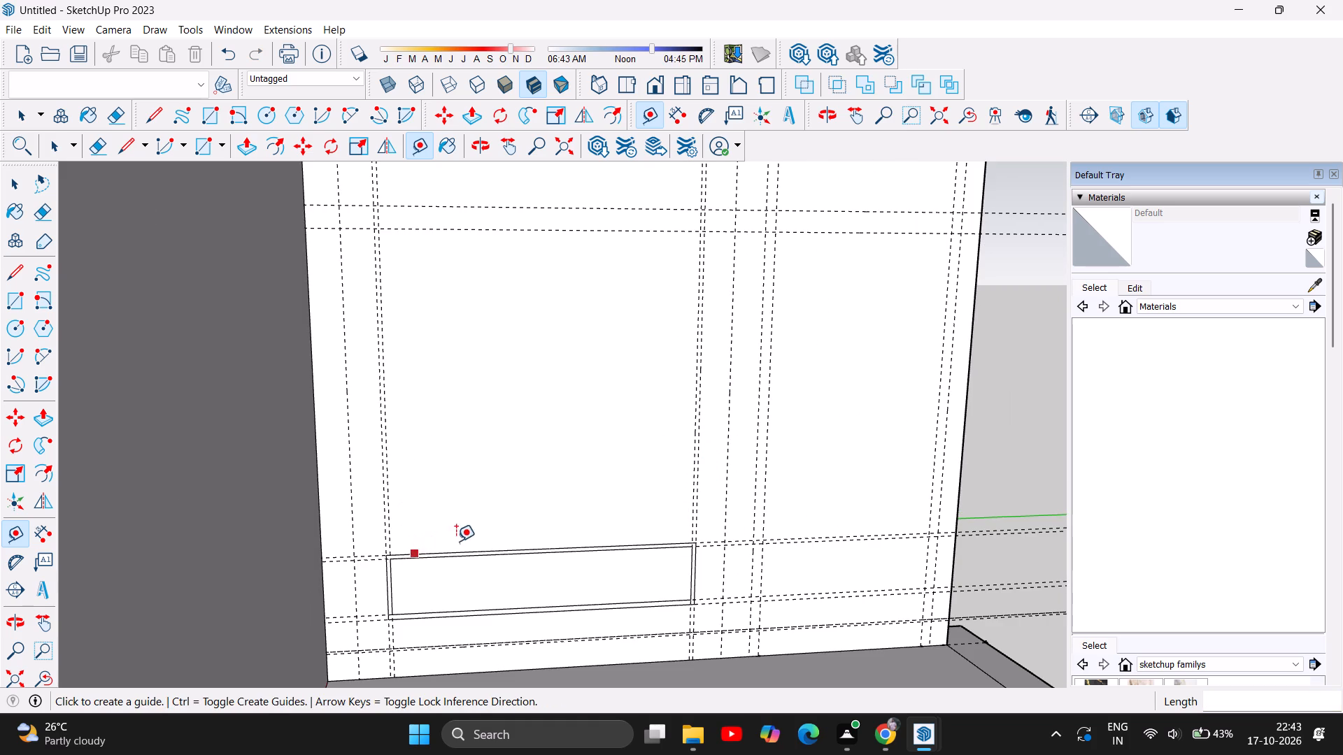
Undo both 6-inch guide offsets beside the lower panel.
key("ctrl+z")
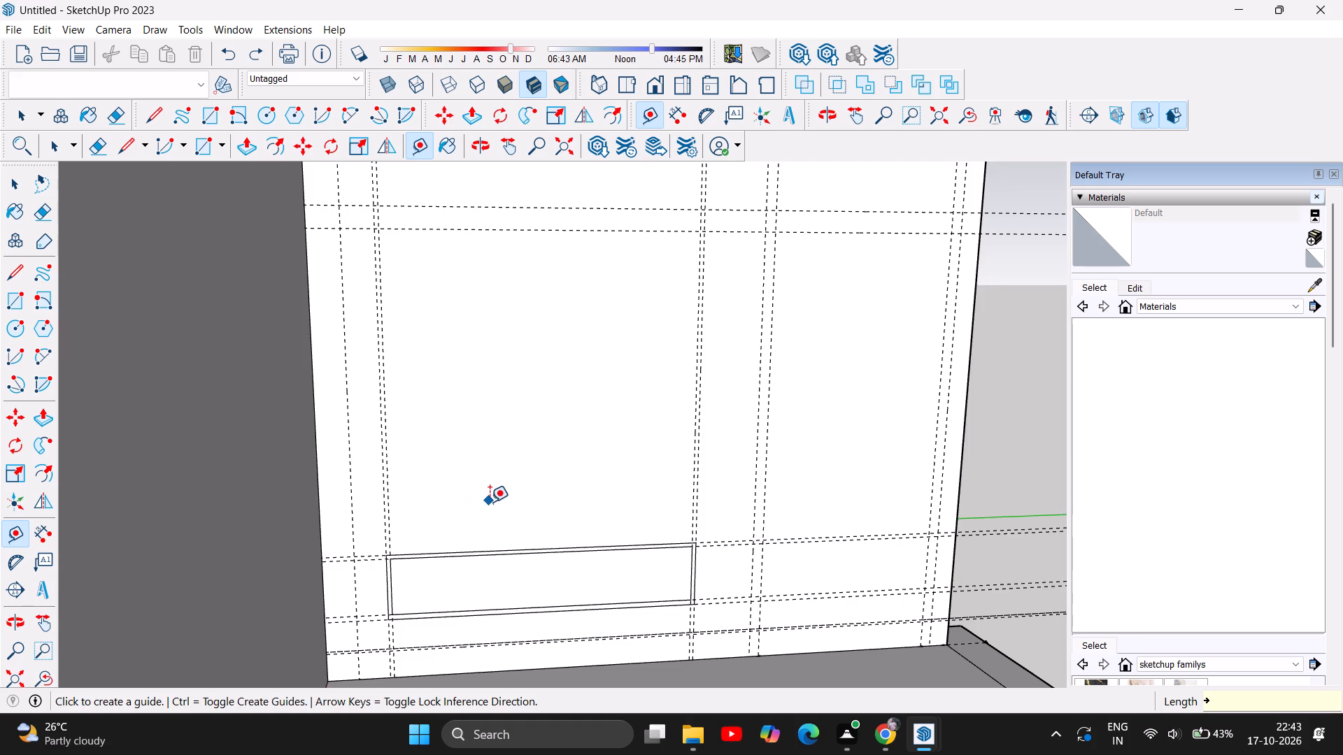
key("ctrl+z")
Offset a vertical guide 4 inches outward from the lower panel's outer side guide nearest the dark side wall.
scroll(367, 434, "up", 6)
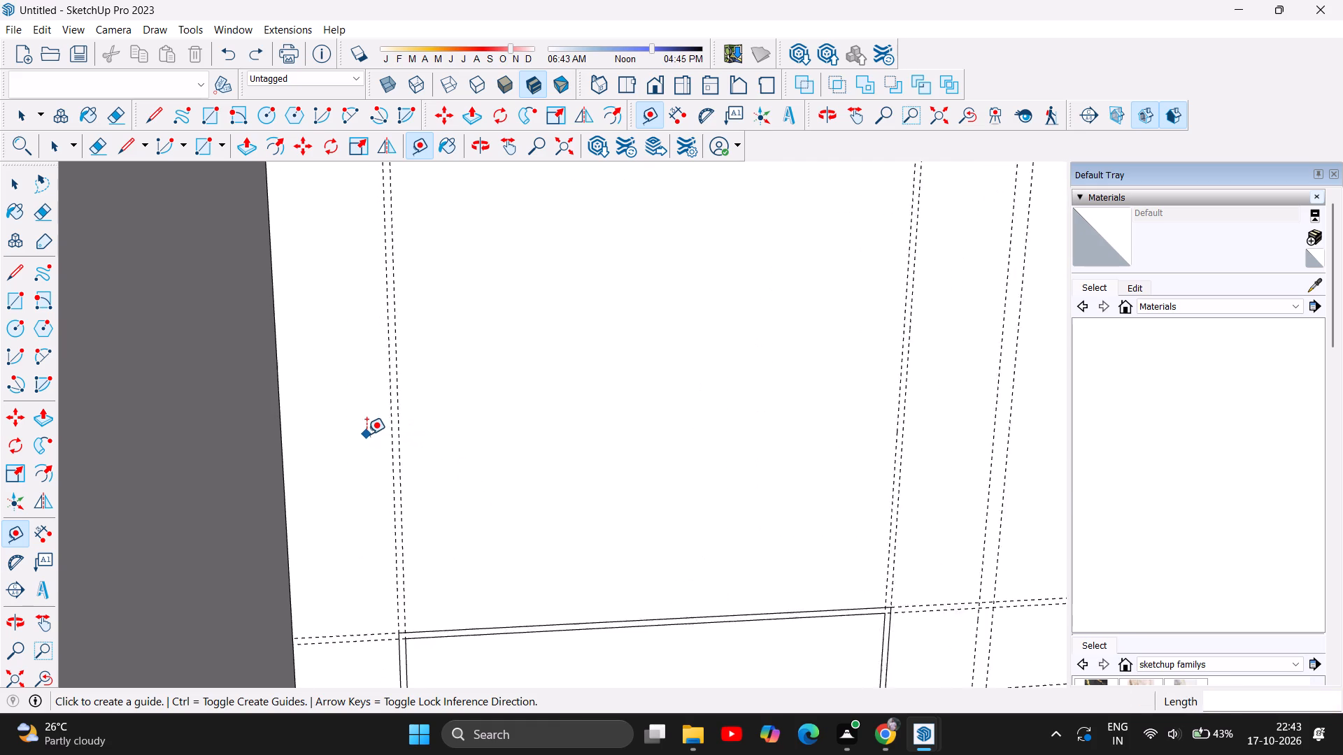
left_click(392, 412)
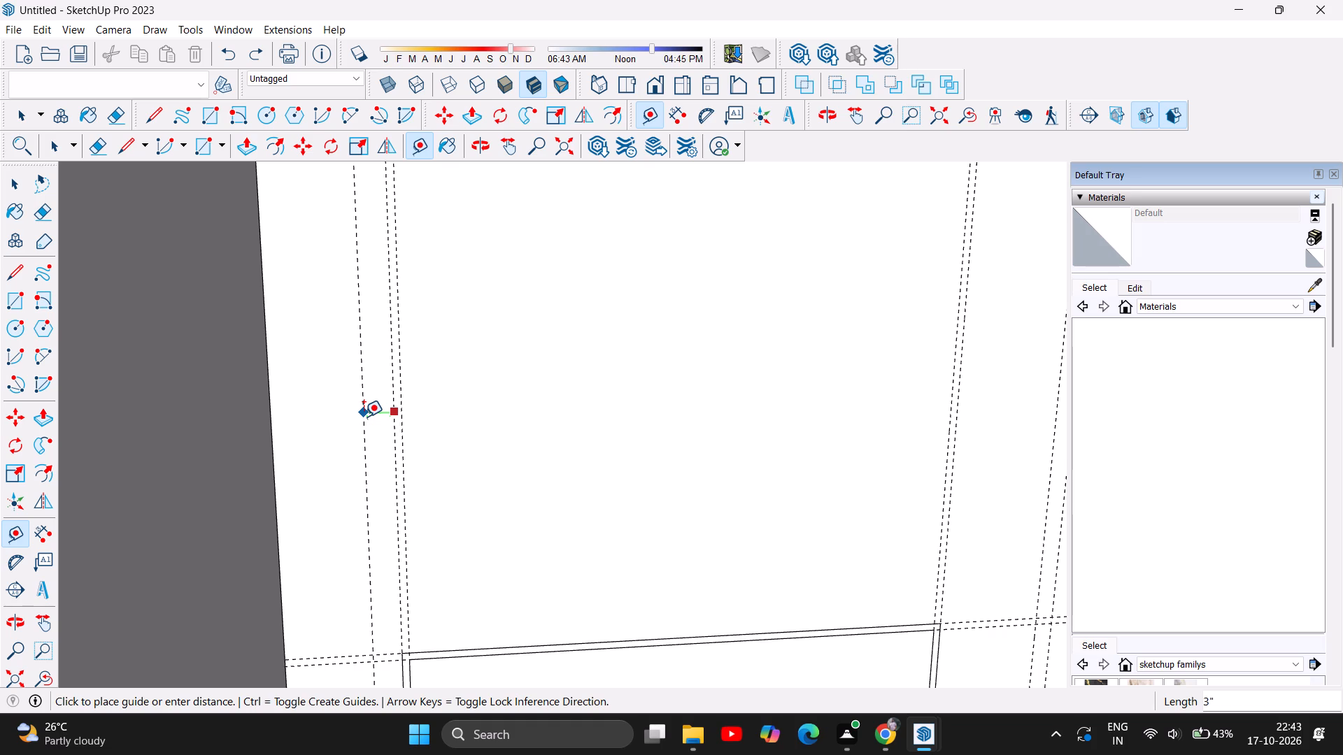
key("4")
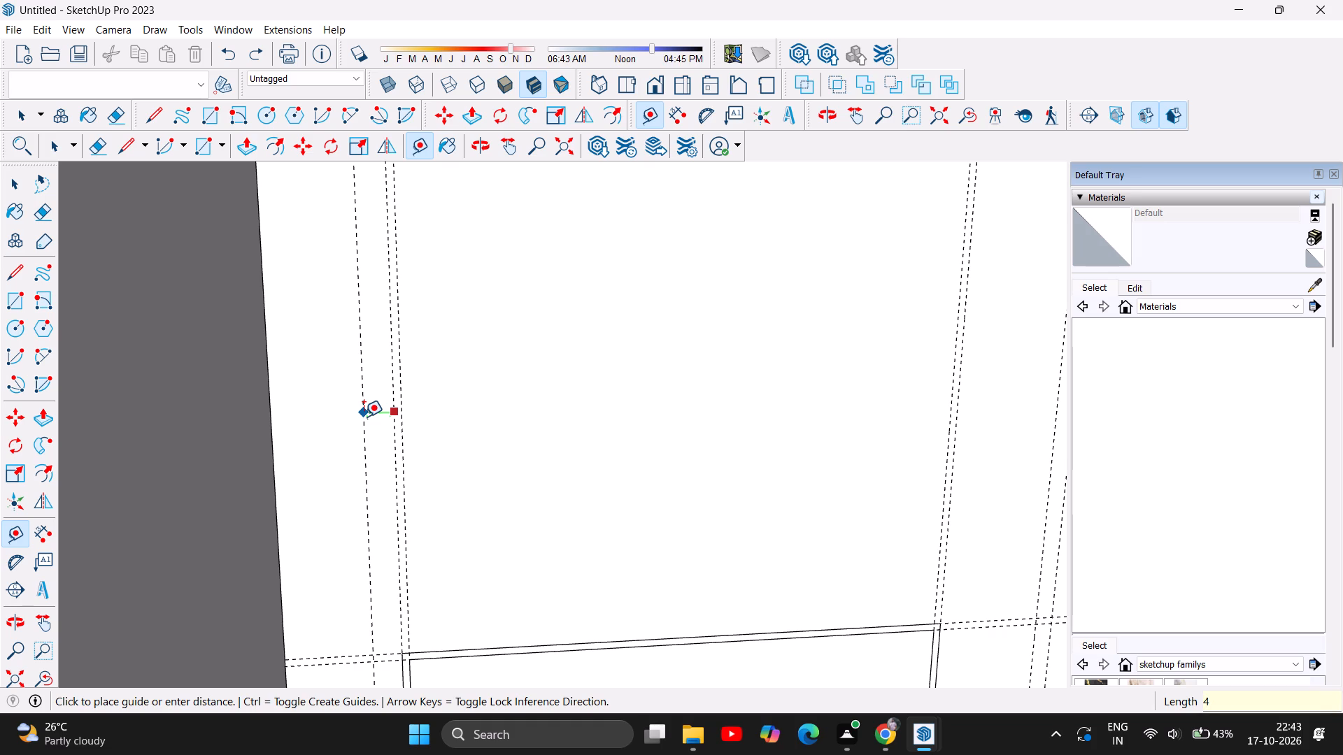
key("Return")
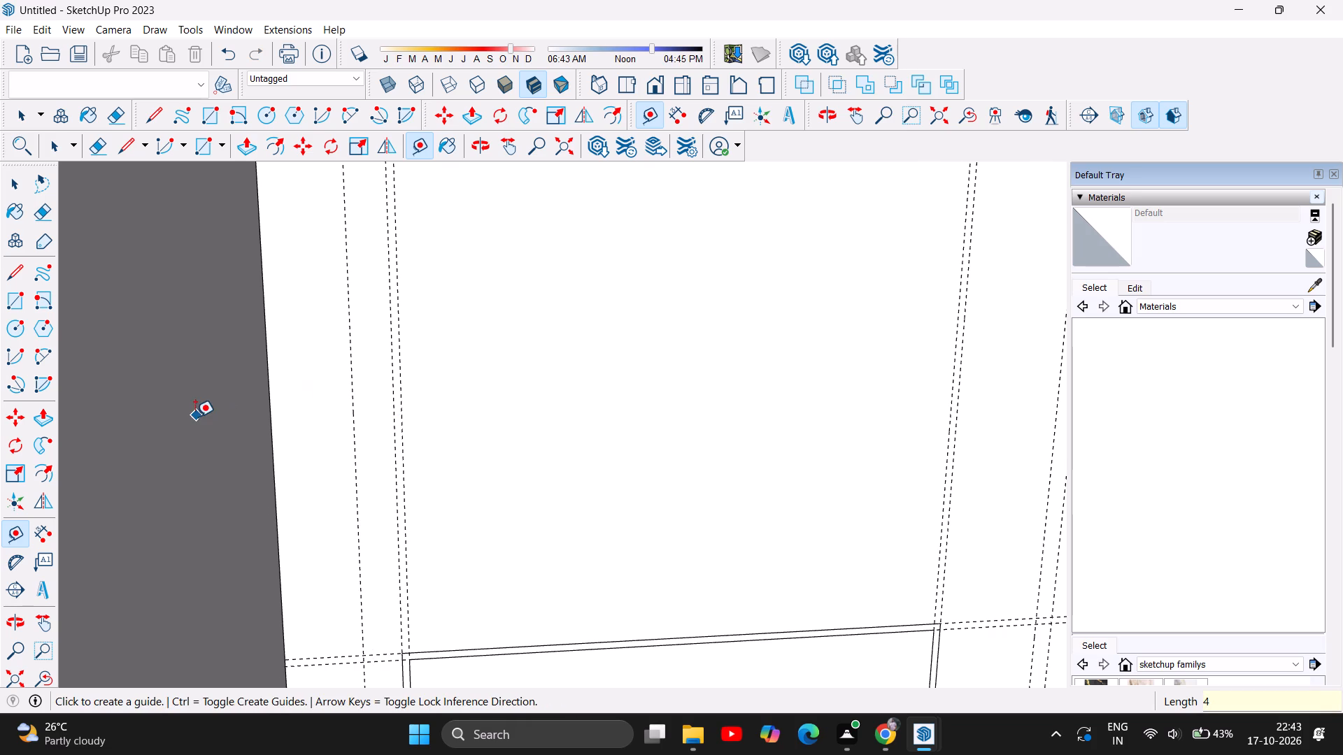
Offset a vertical guide 4 inches outward from the outer guide on the lower panel's side away from the dark wall.
scroll(195, 417, "down", 4)
scroll(425, 511, "down", 3)
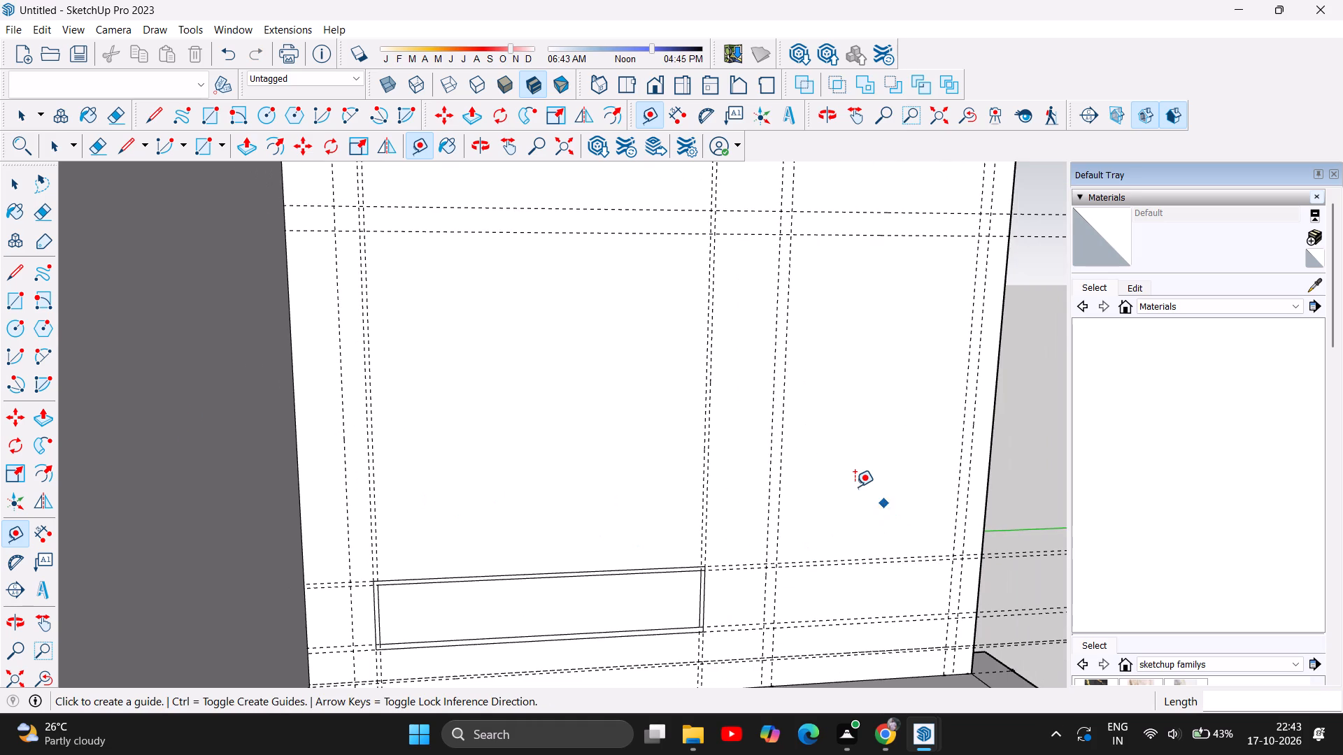
scroll(854, 466, "up", 3)
scroll(690, 421, "up", 5)
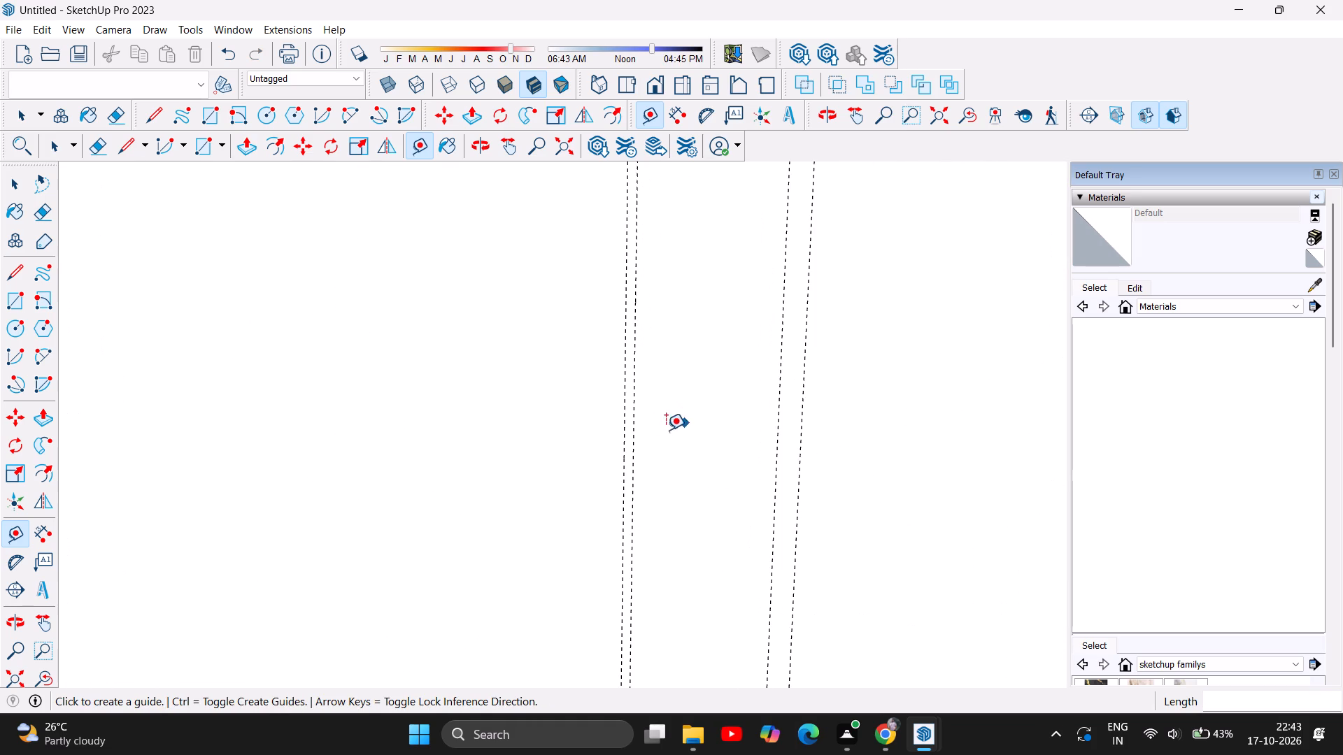
left_click(634, 431)
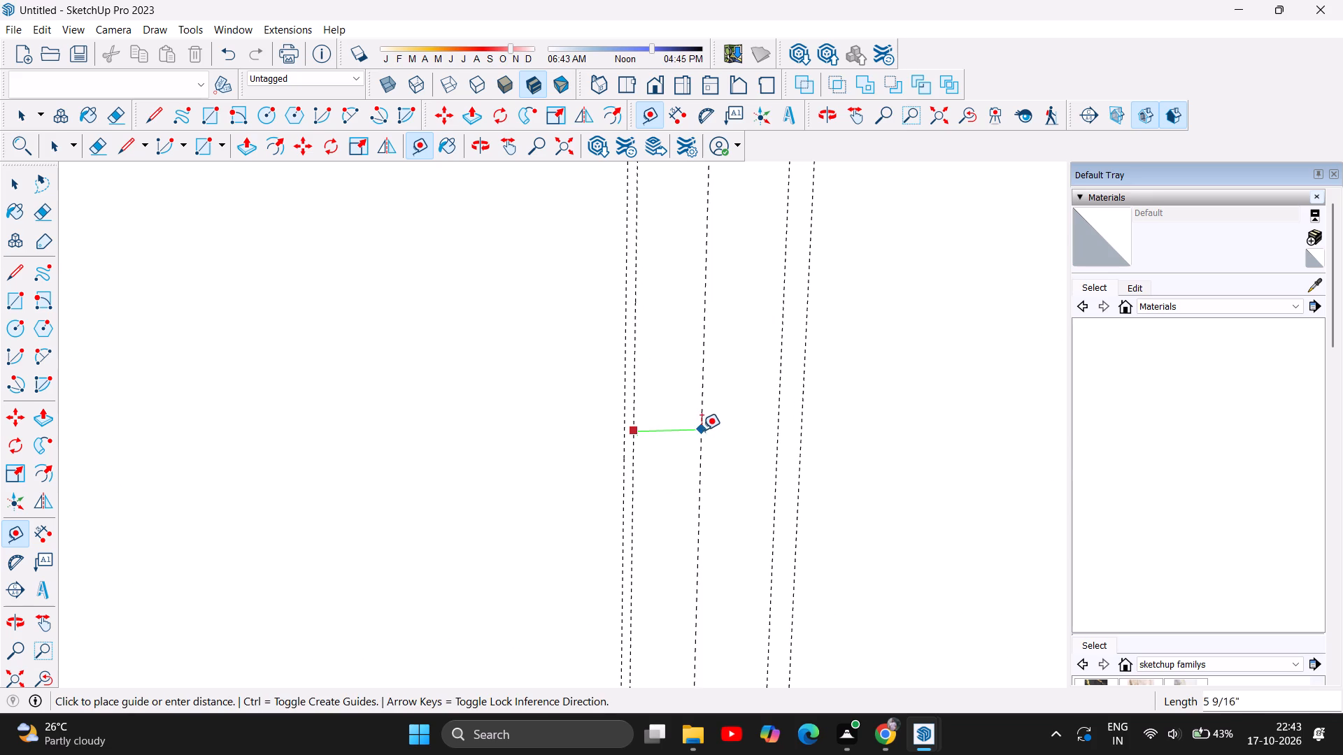
key("4")
key("Return")
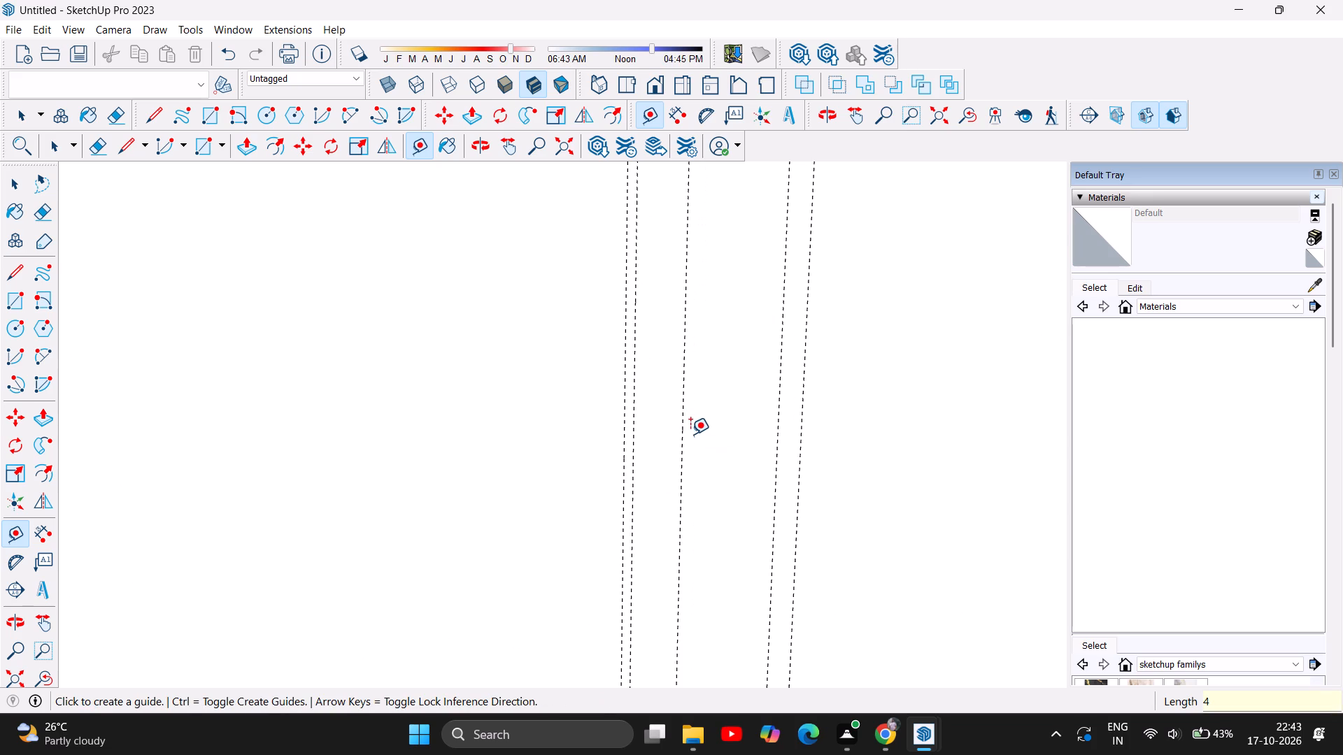
Offset a vertical guide 0.75 inch further outward from the 4-inch guide near the dark side wall.
scroll(678, 426, "down", 10)
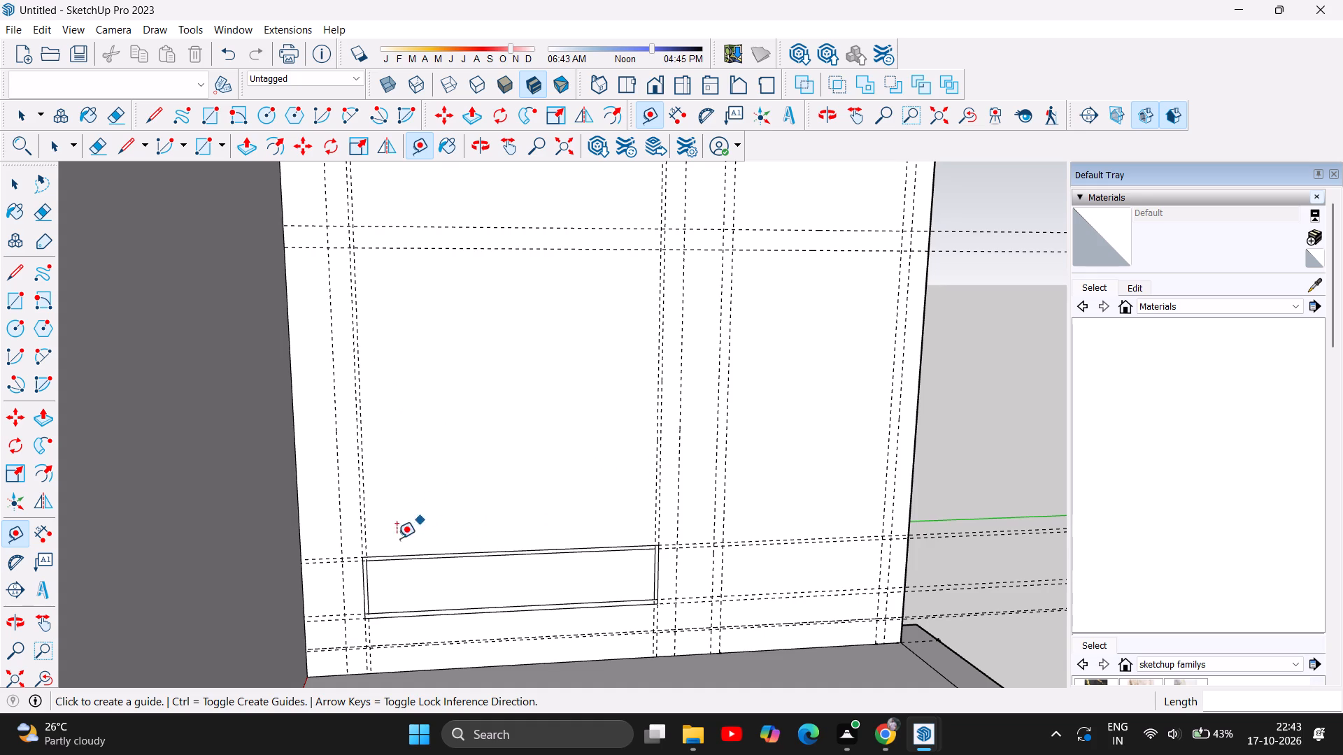
scroll(353, 552, "up", 4)
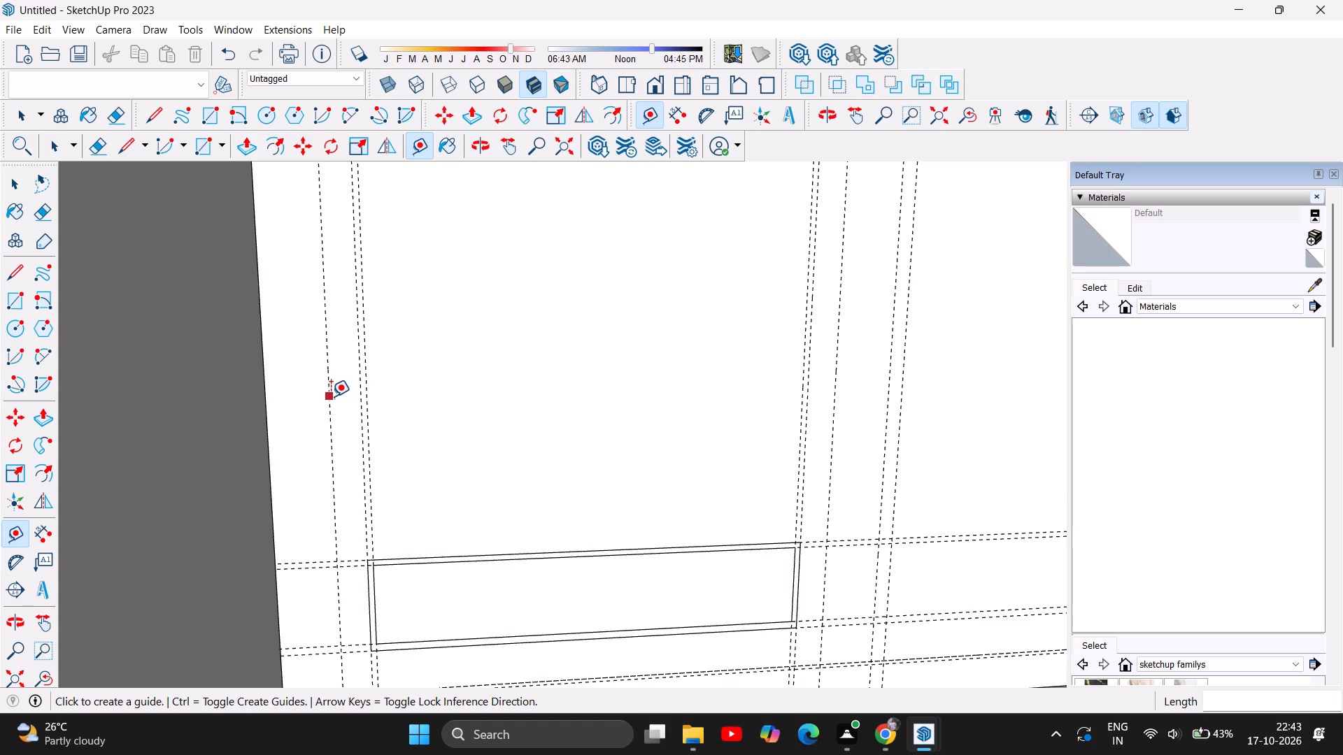
left_click(327, 400)
type("0.75")
key("Return")
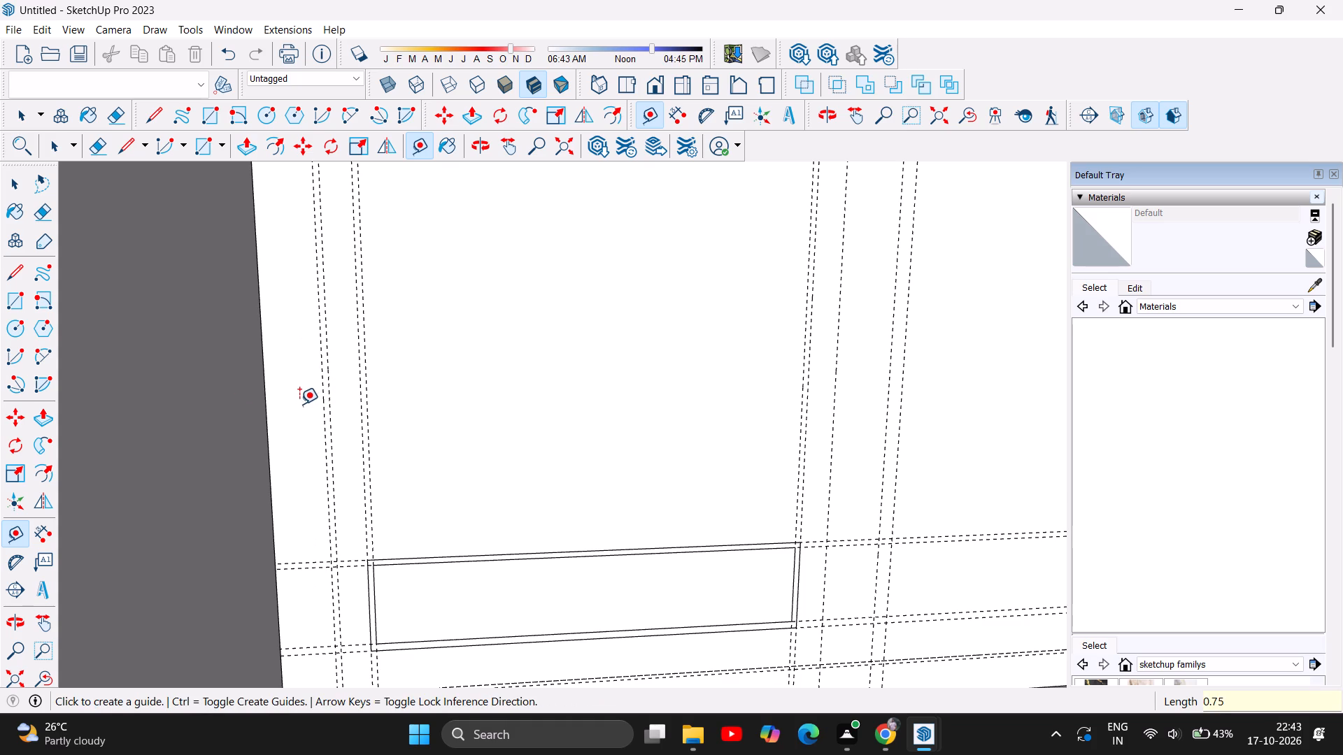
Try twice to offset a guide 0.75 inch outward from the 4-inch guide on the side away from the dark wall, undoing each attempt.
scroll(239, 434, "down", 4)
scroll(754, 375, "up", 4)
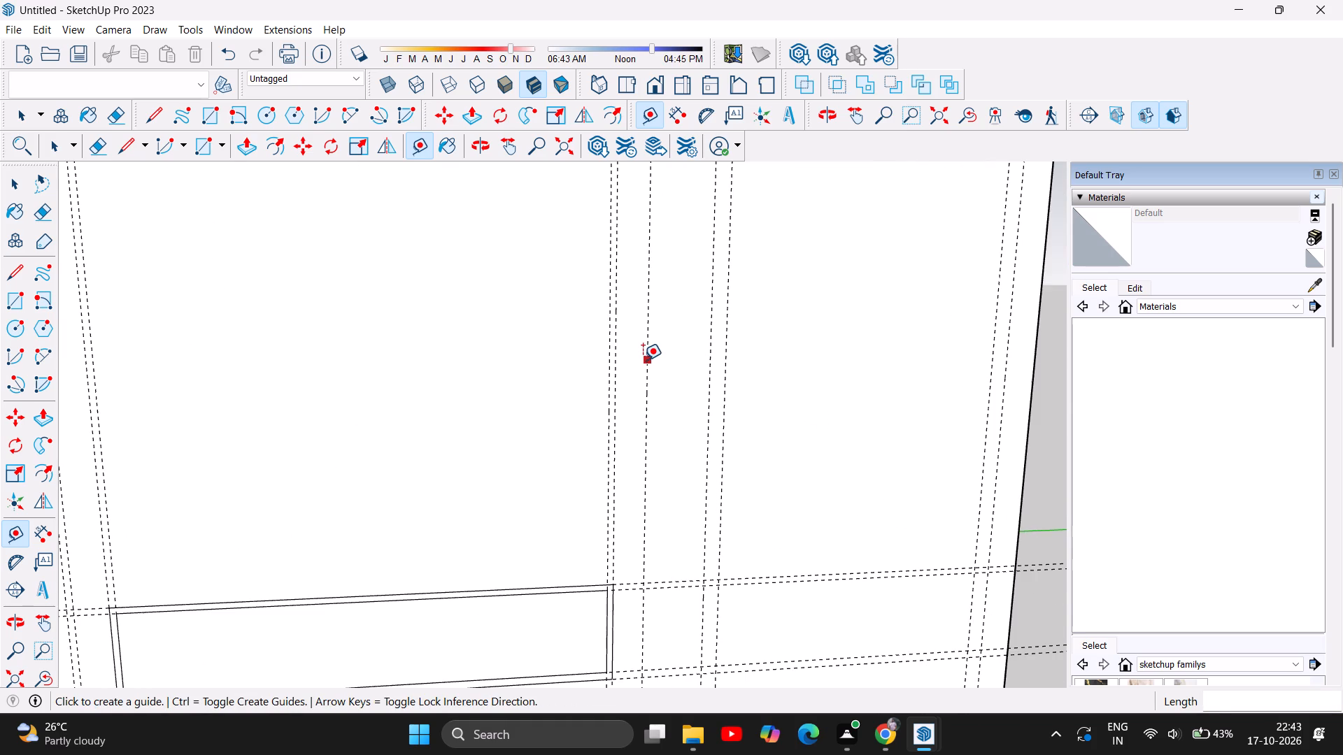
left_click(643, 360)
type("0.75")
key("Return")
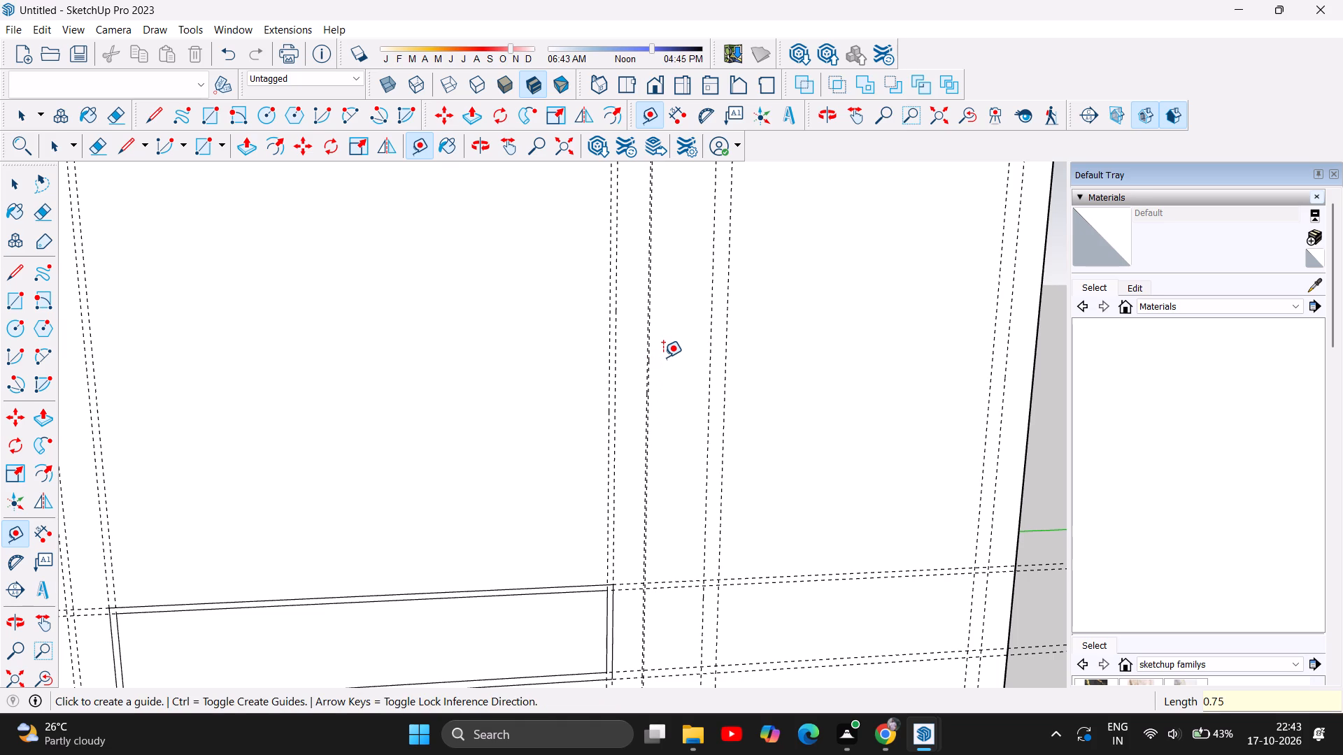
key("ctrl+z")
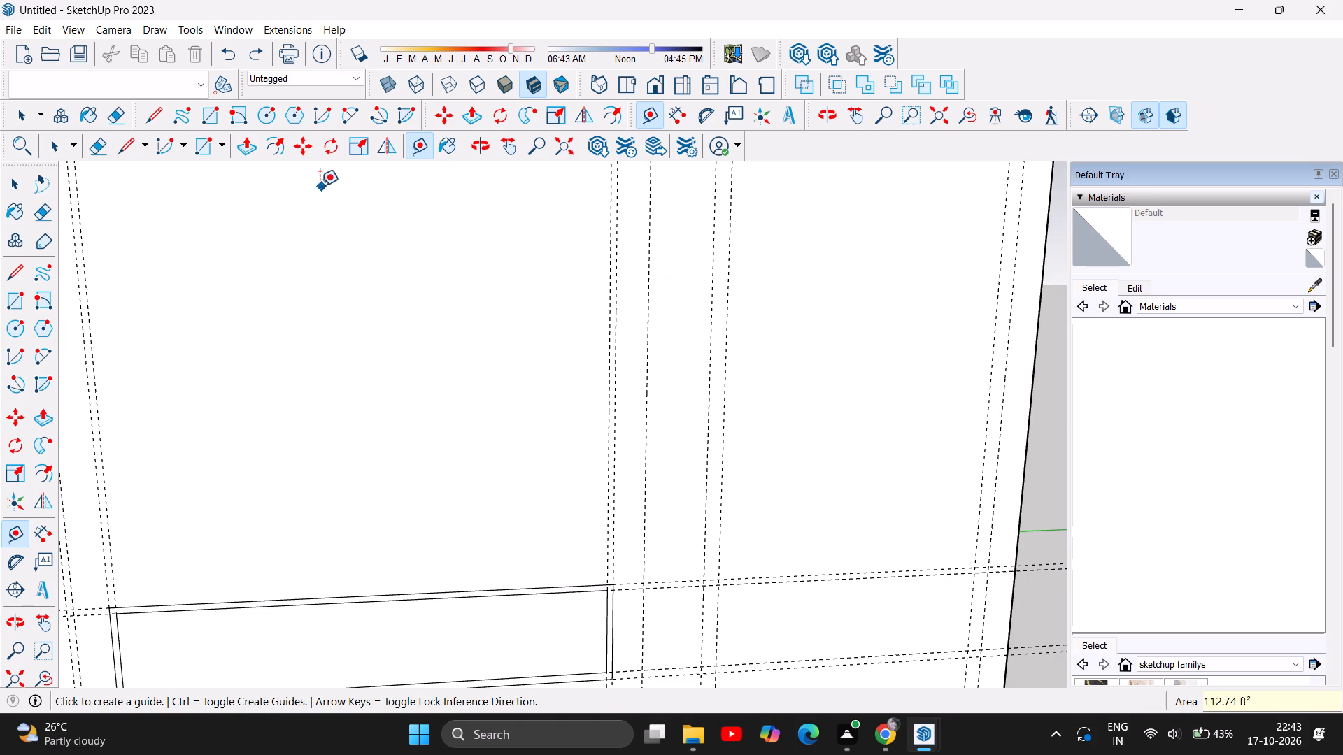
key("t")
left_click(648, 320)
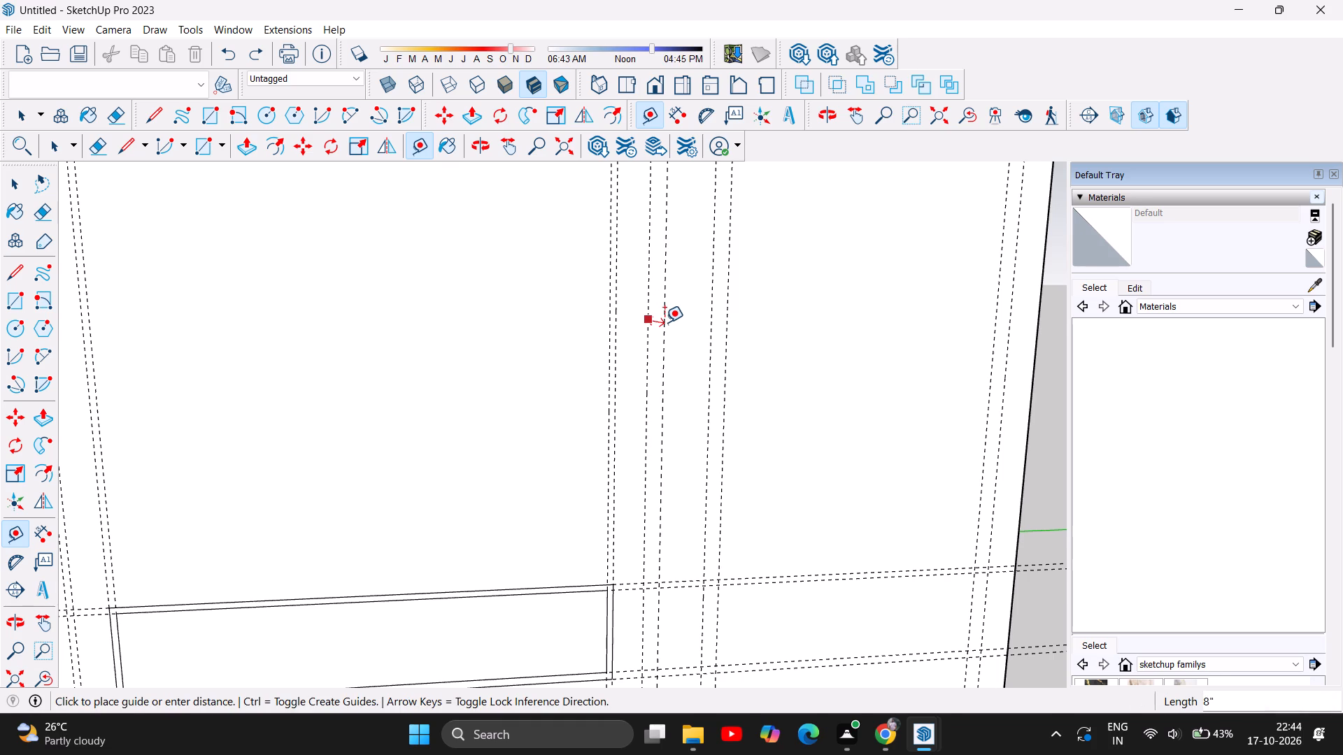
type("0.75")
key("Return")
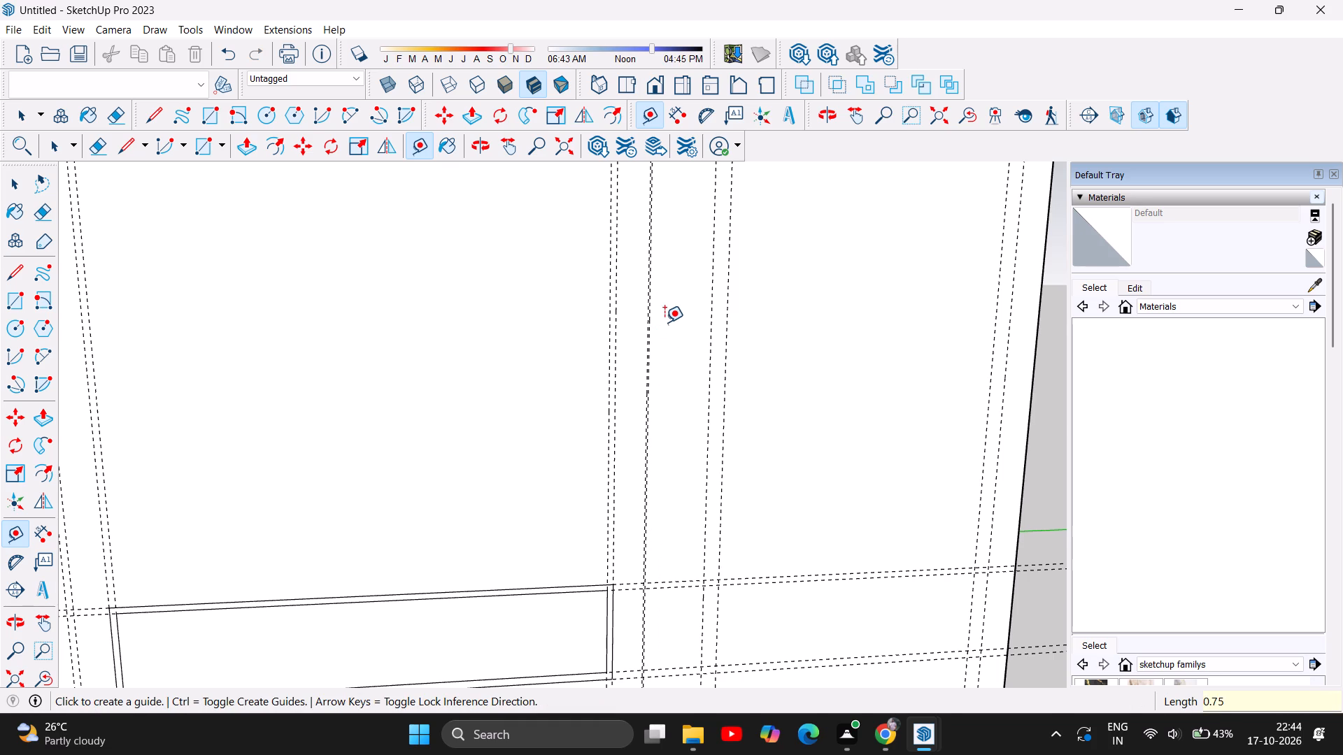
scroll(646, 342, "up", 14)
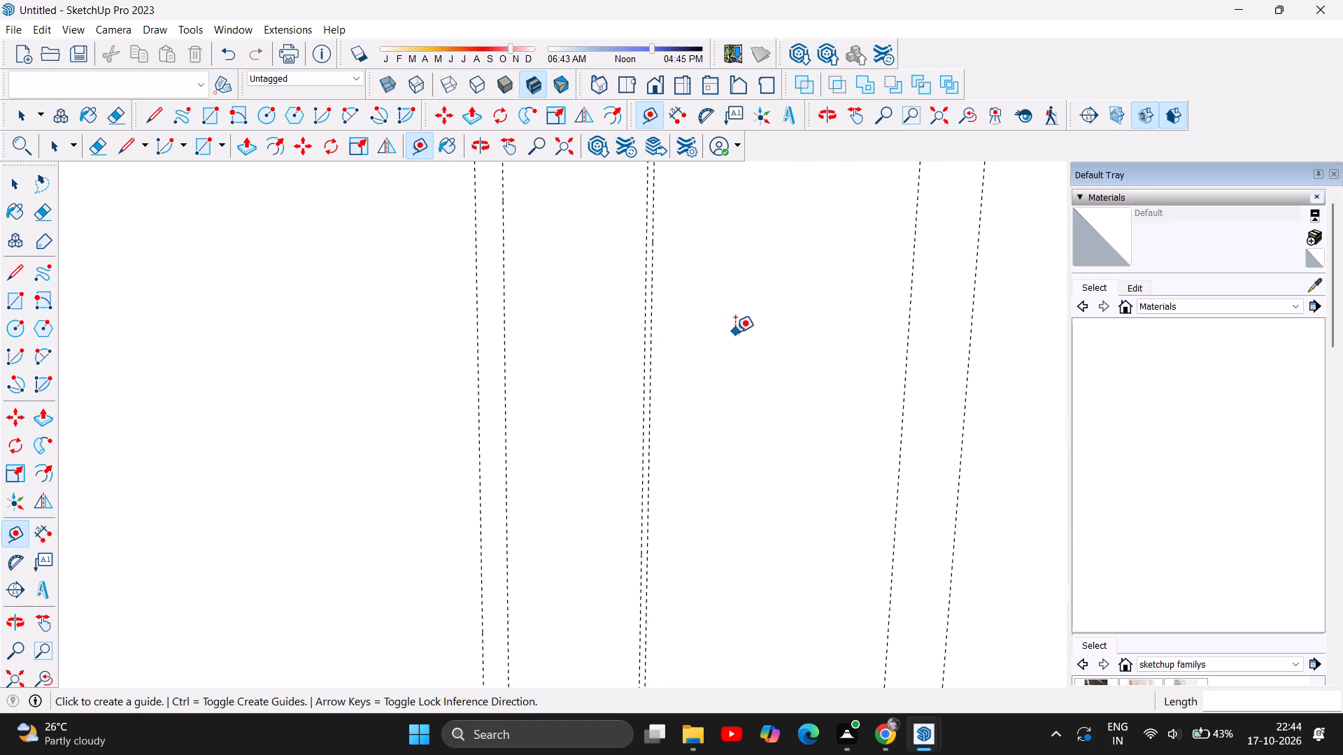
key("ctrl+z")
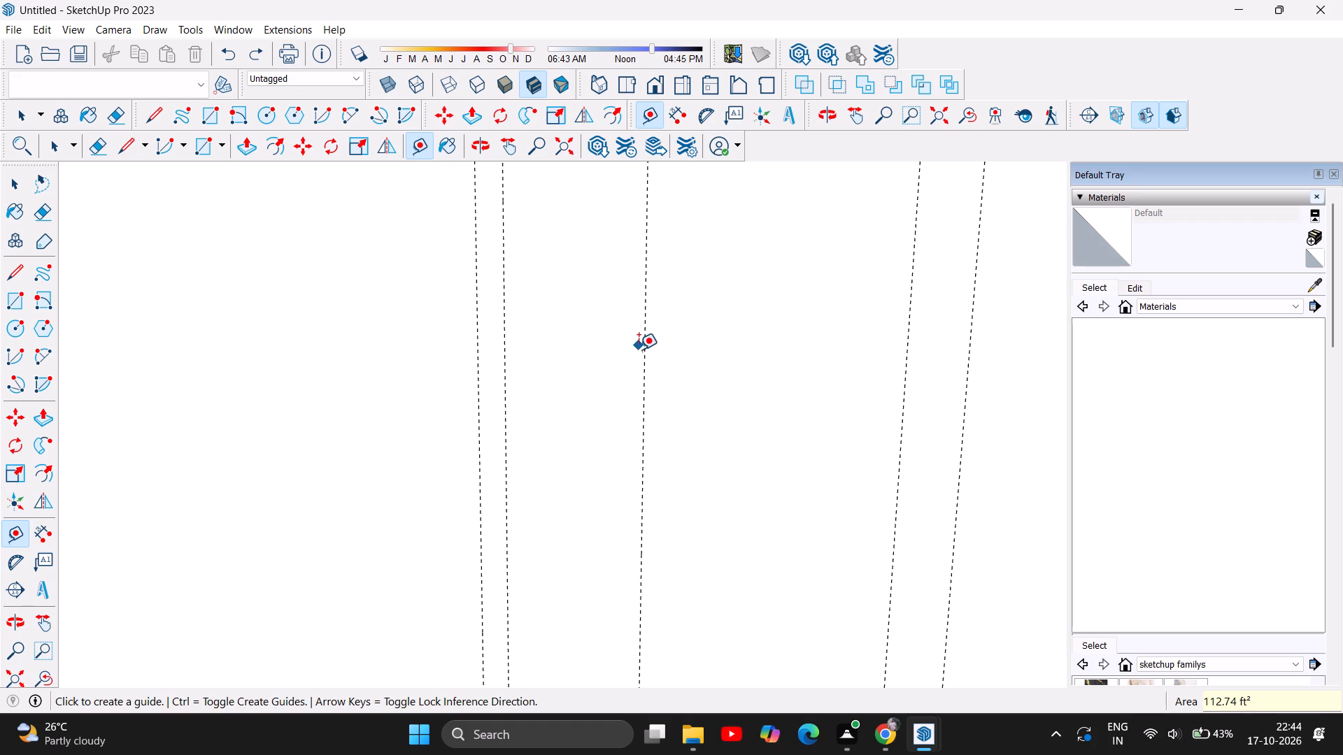
Offset a vertical guide 0.75 inch further outward from the 4-inch guide on the lower panel's side away from the dark wall.
left_click(641, 338)
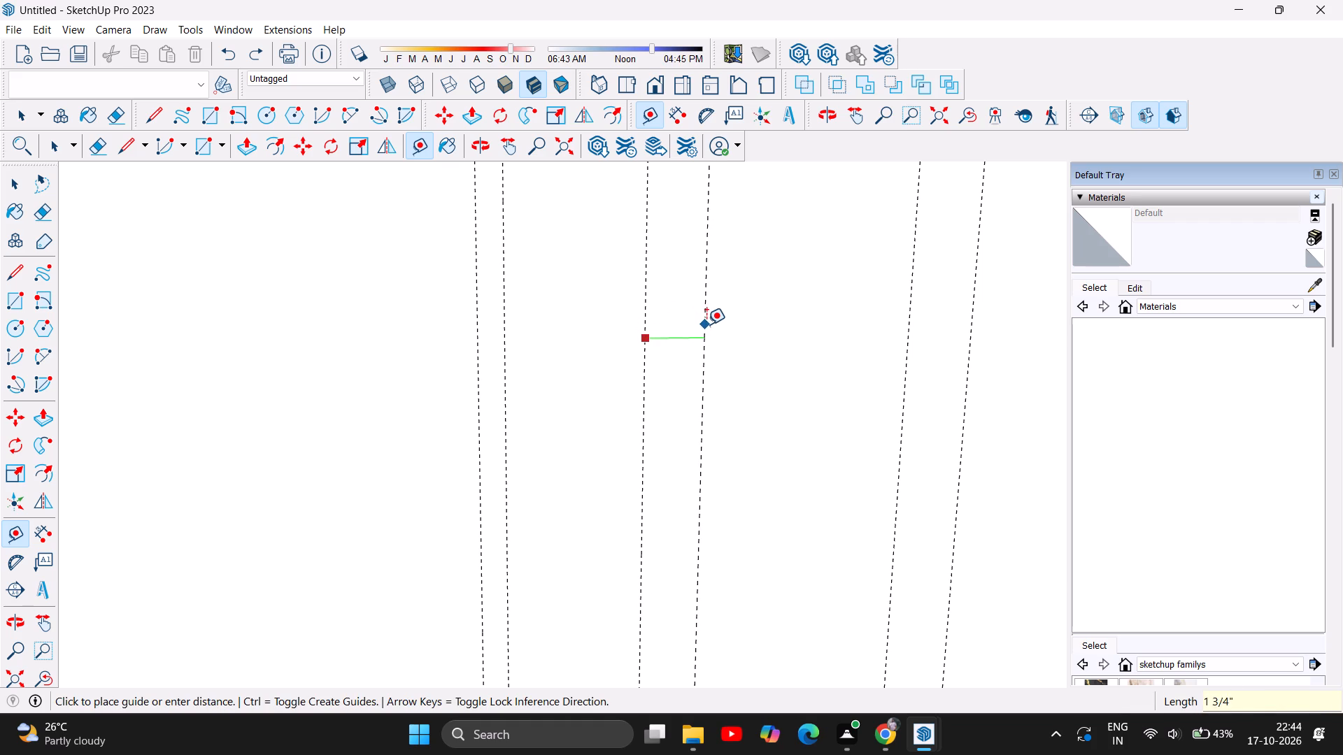
type("0.75")
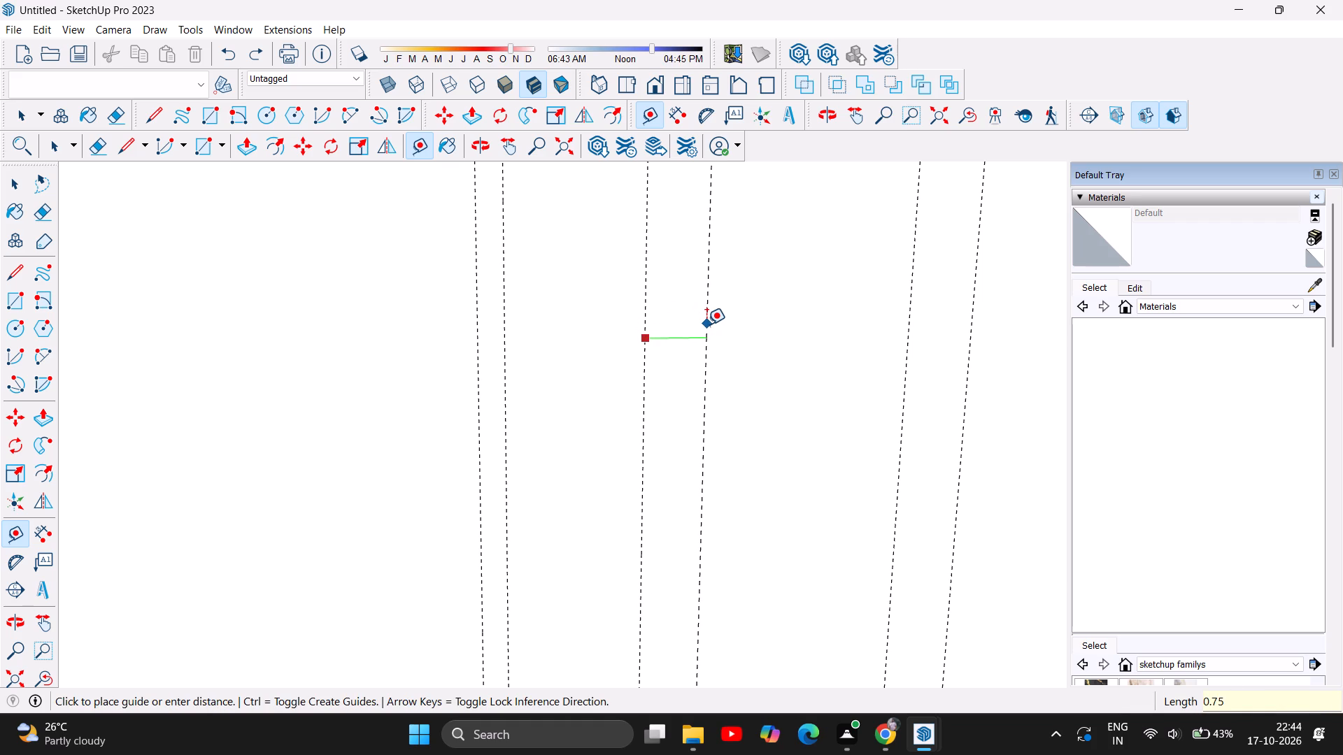
key("Return")
Examine the guide layout on the wall around the lower panel, from the floor guides up to the upper horizontal guides.
scroll(725, 400, "down", 2)
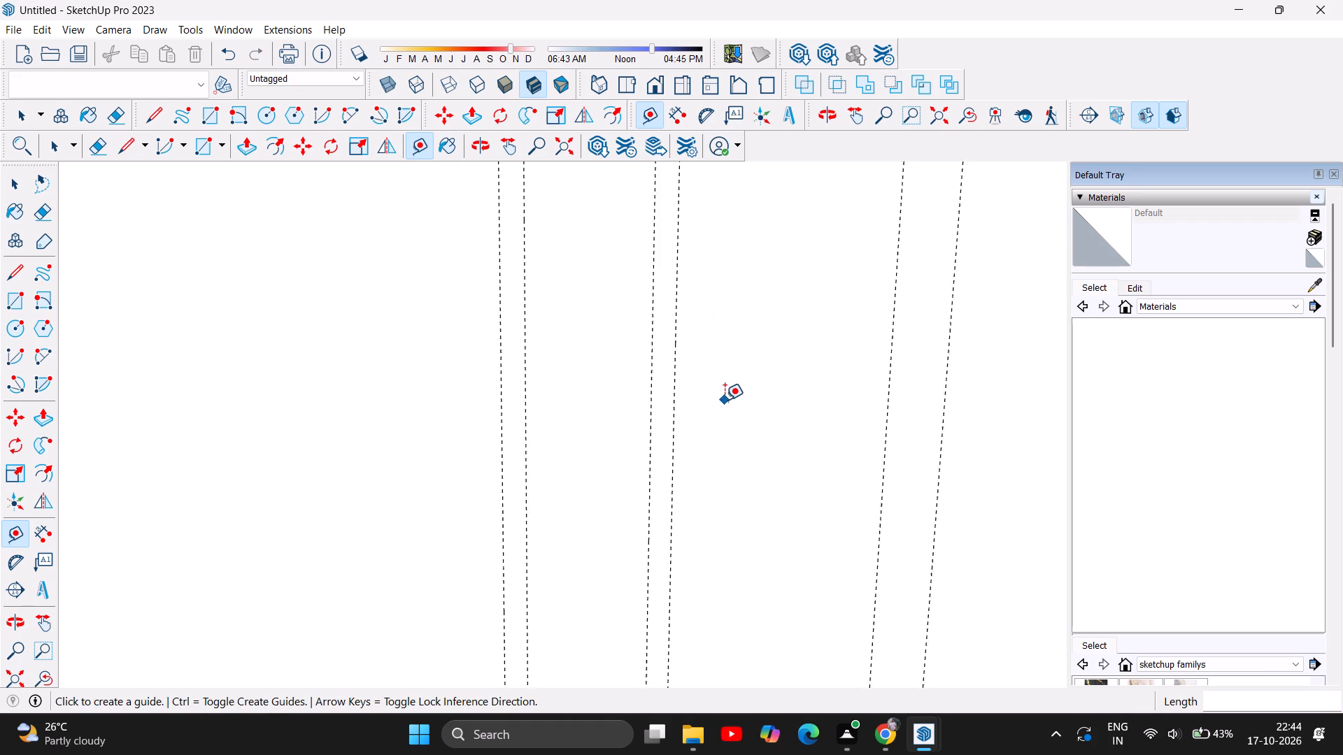
scroll(725, 400, "down", 15)
scroll(783, 402, "down", 4)
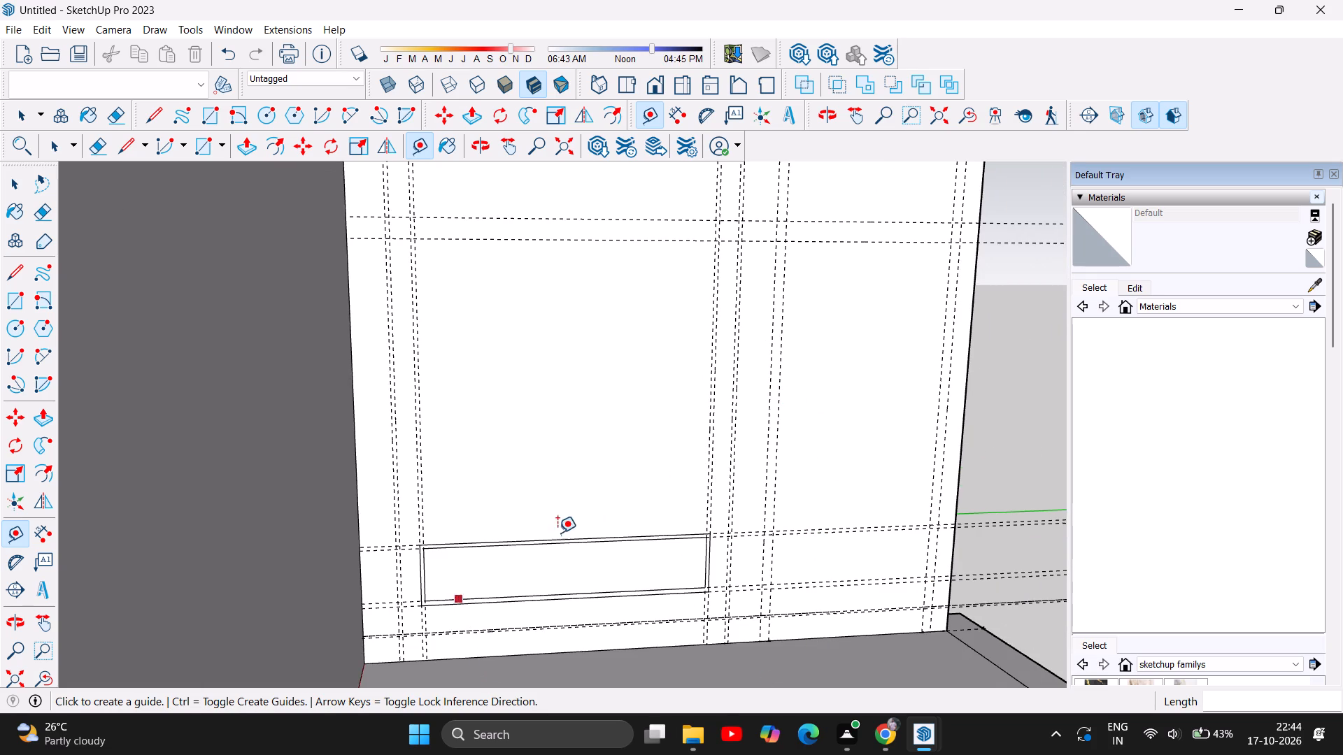
scroll(533, 487, "down", 1)
scroll(595, 633, "up", 3)
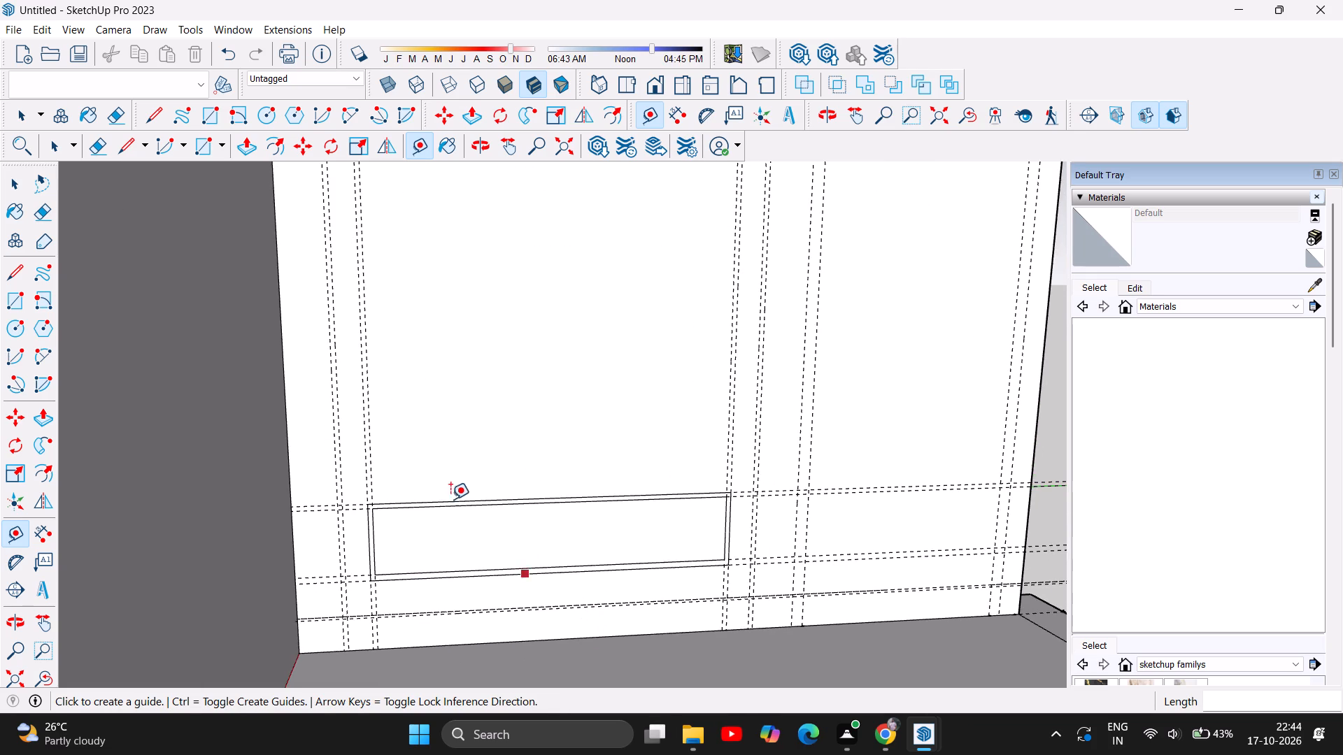
scroll(441, 468, "down", 5)
scroll(509, 565, "up", 2)
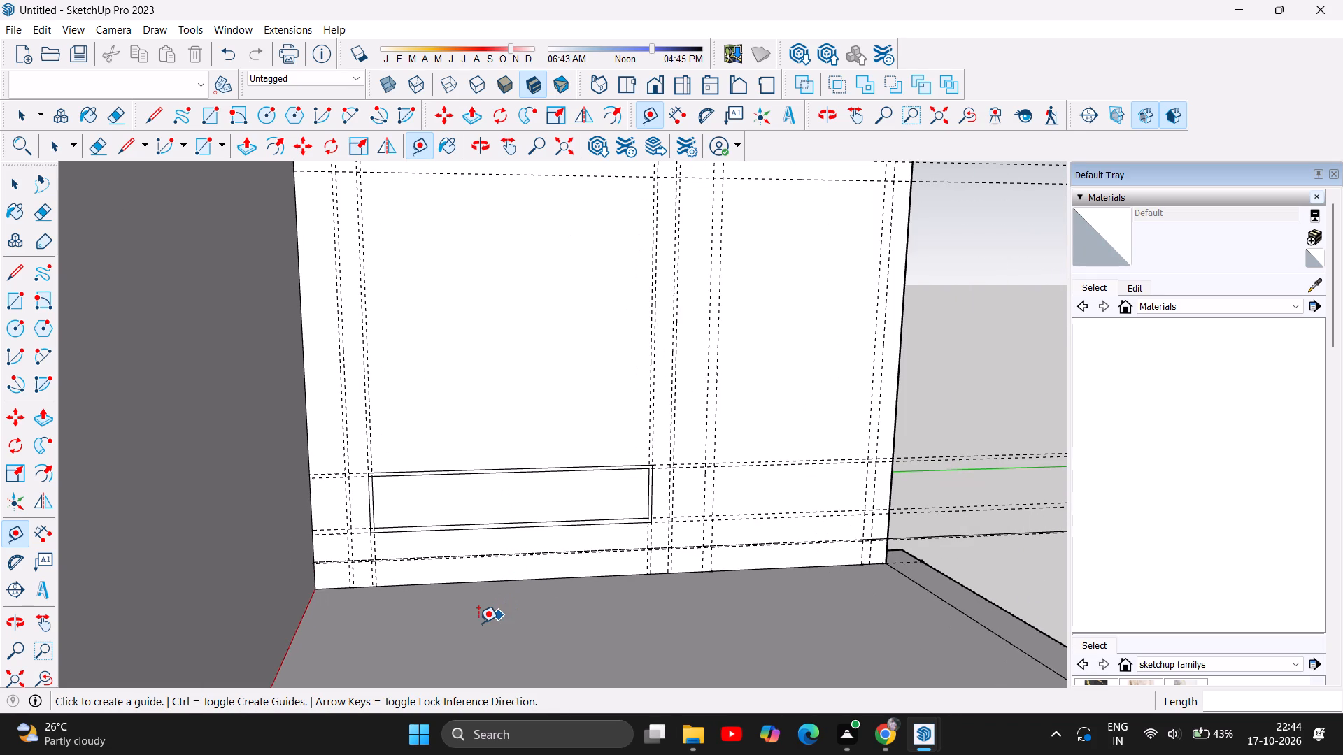
scroll(474, 626, "down", 2)
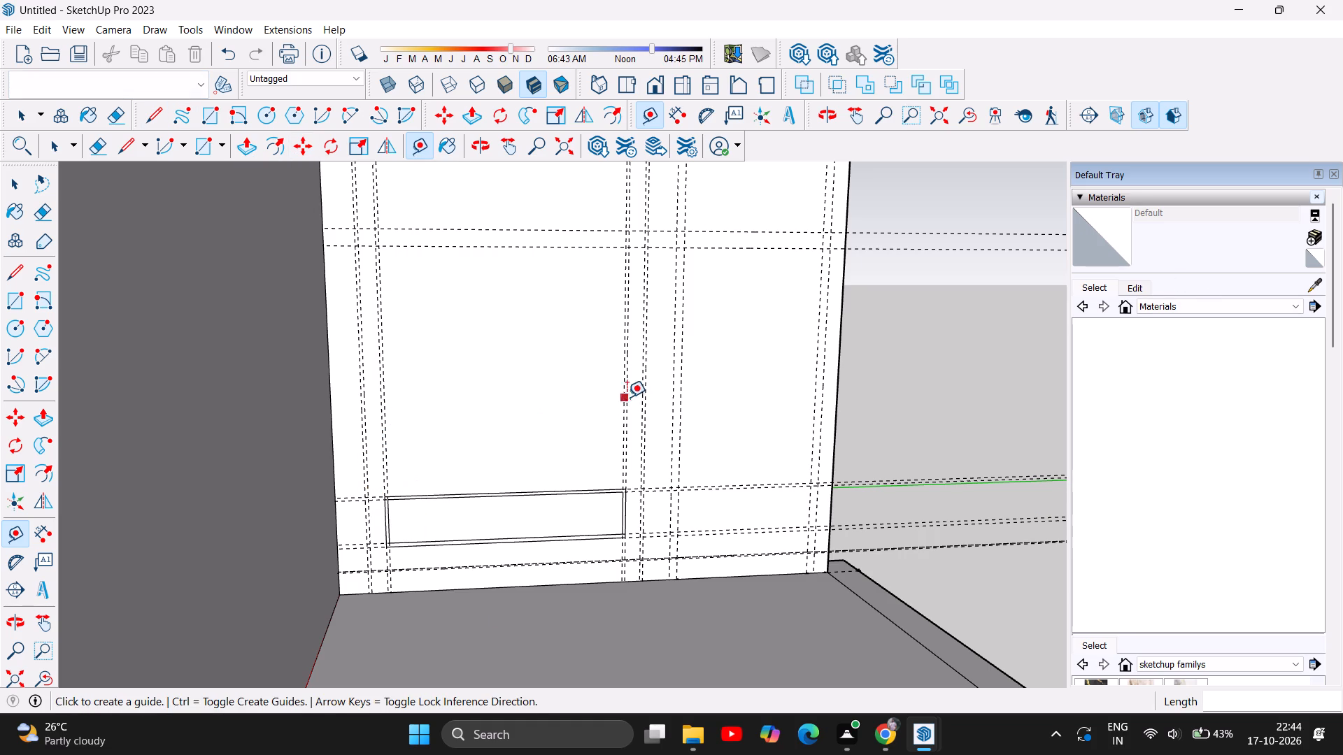
scroll(594, 459, "up", 1)
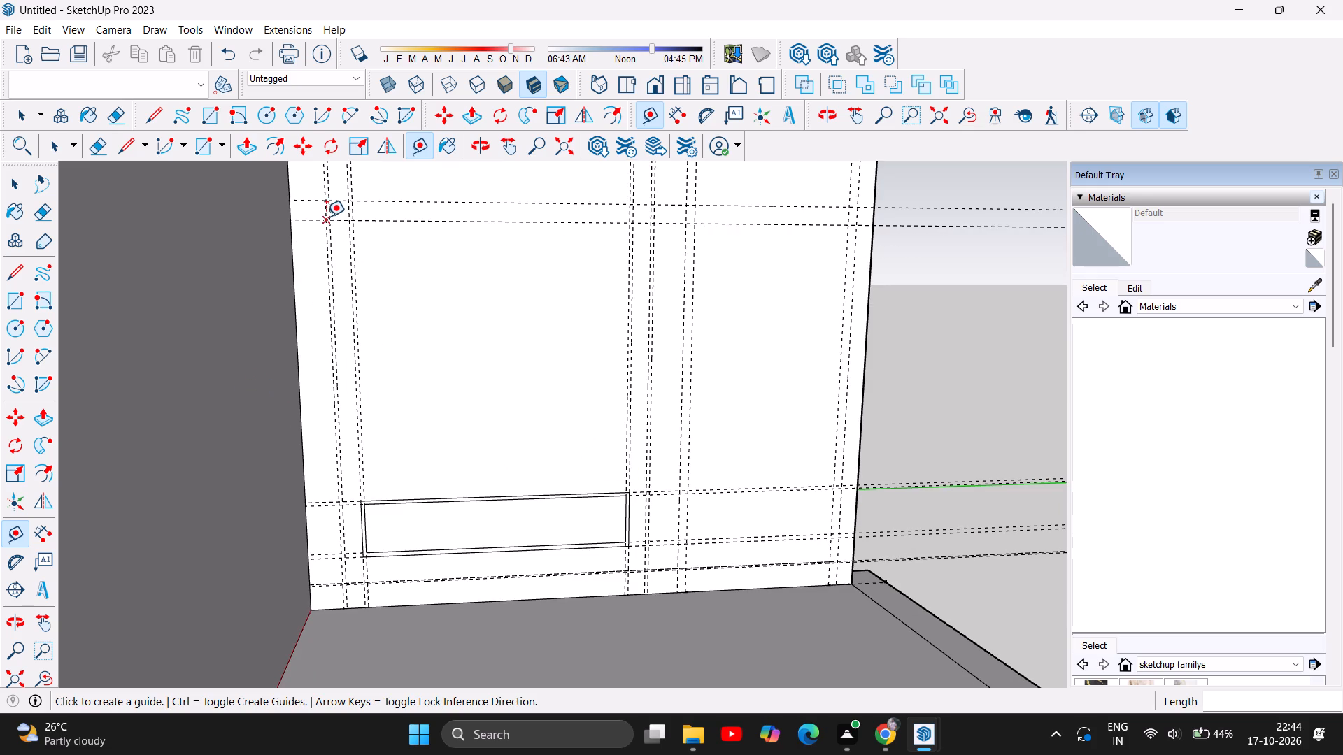
scroll(326, 217, "up", 3)
scroll(325, 216, "down", 2)
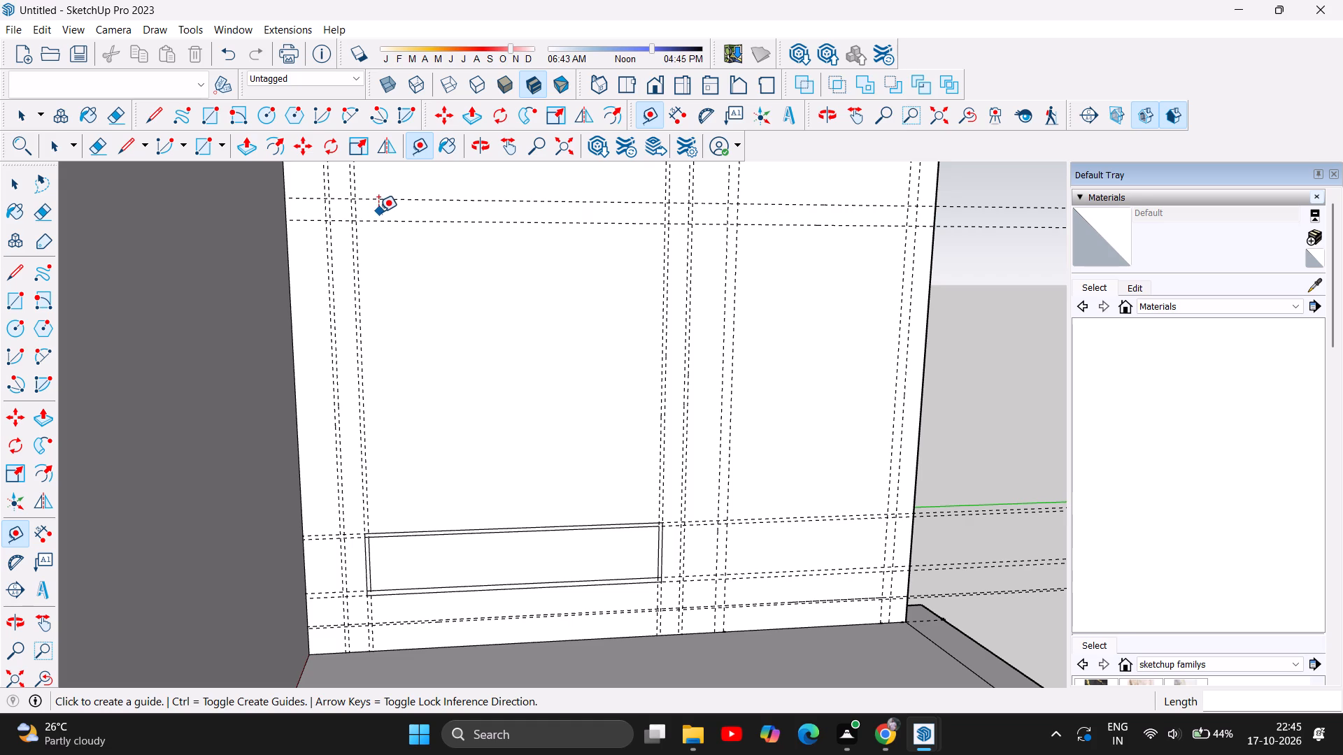
scroll(400, 380, "down", 3)
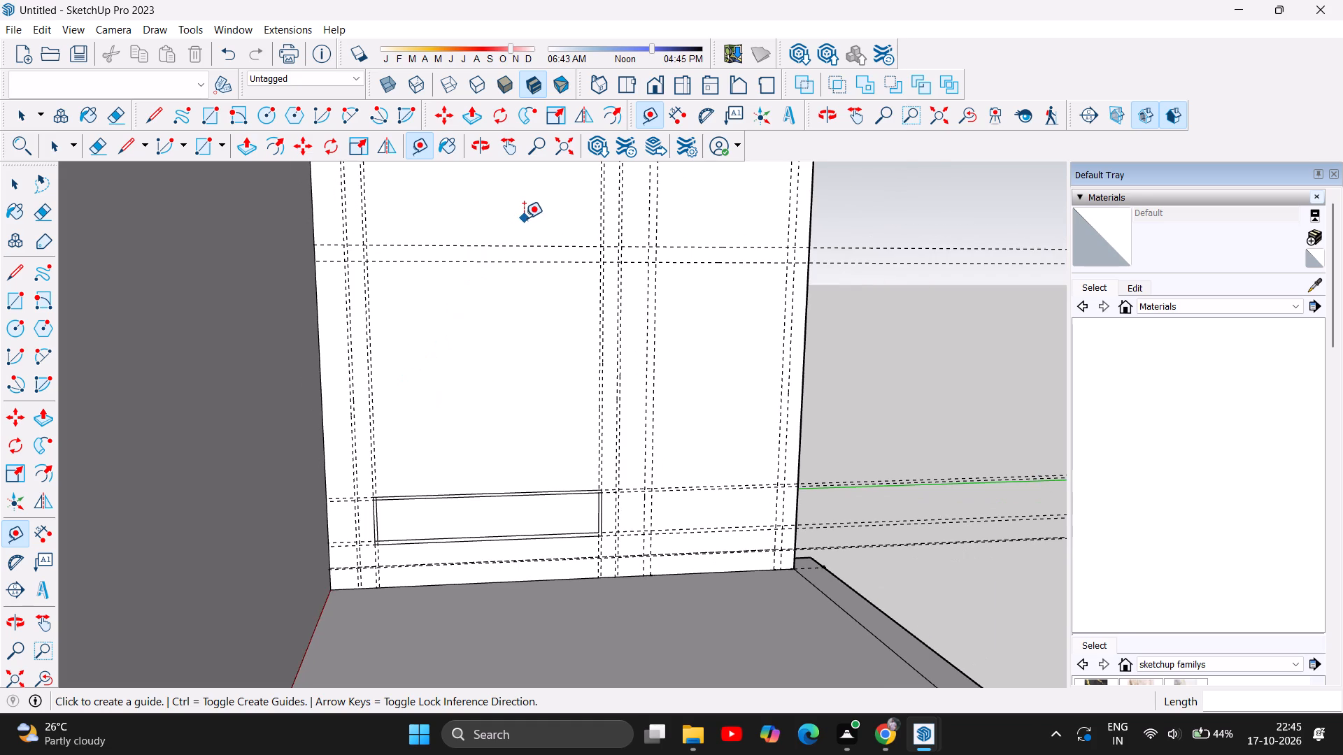
scroll(446, 252, "up", 4)
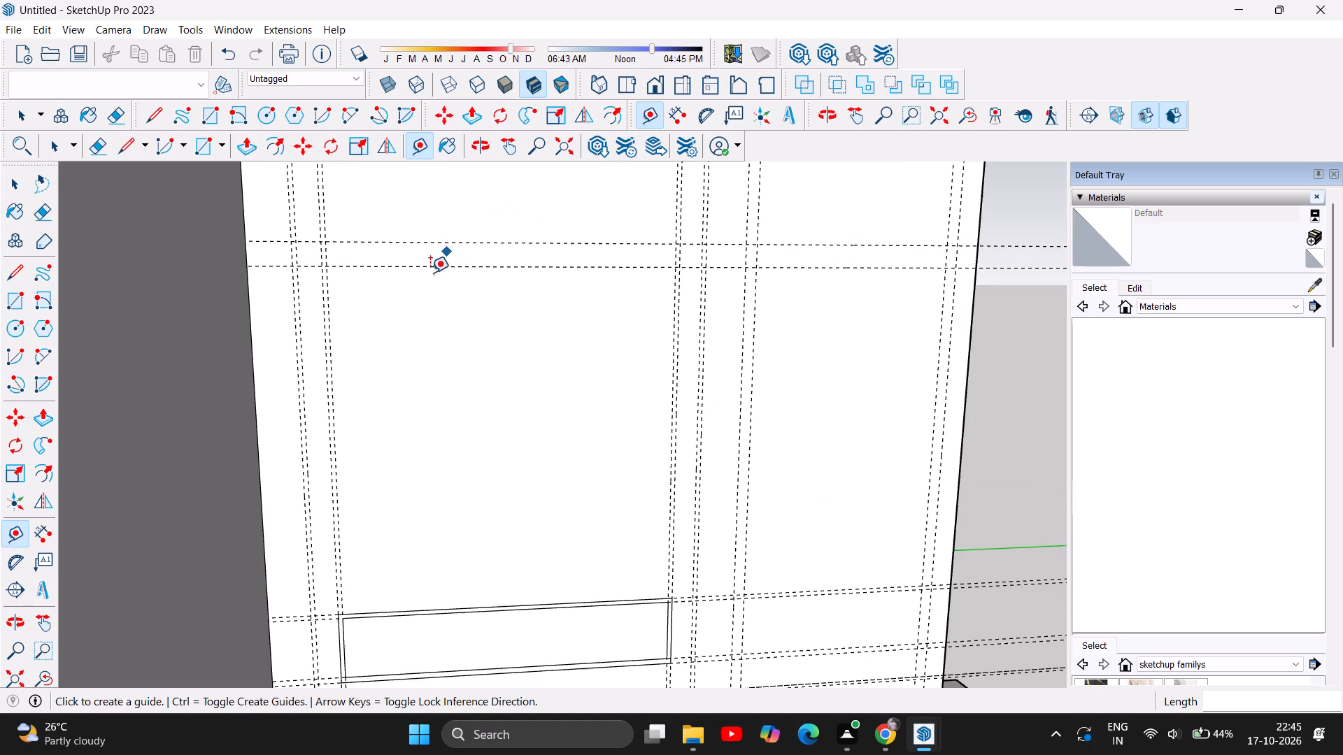
scroll(399, 312, "down", 2)
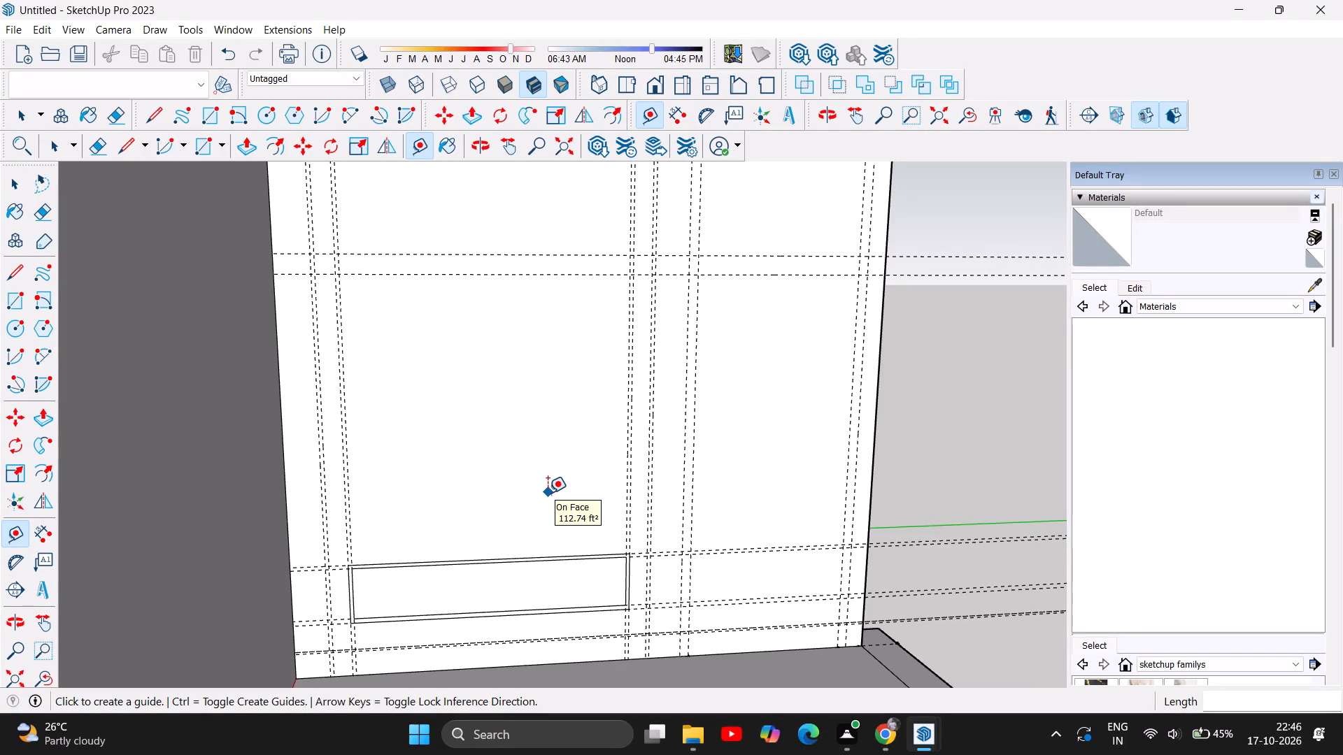
scroll(732, 461, "down", 3)
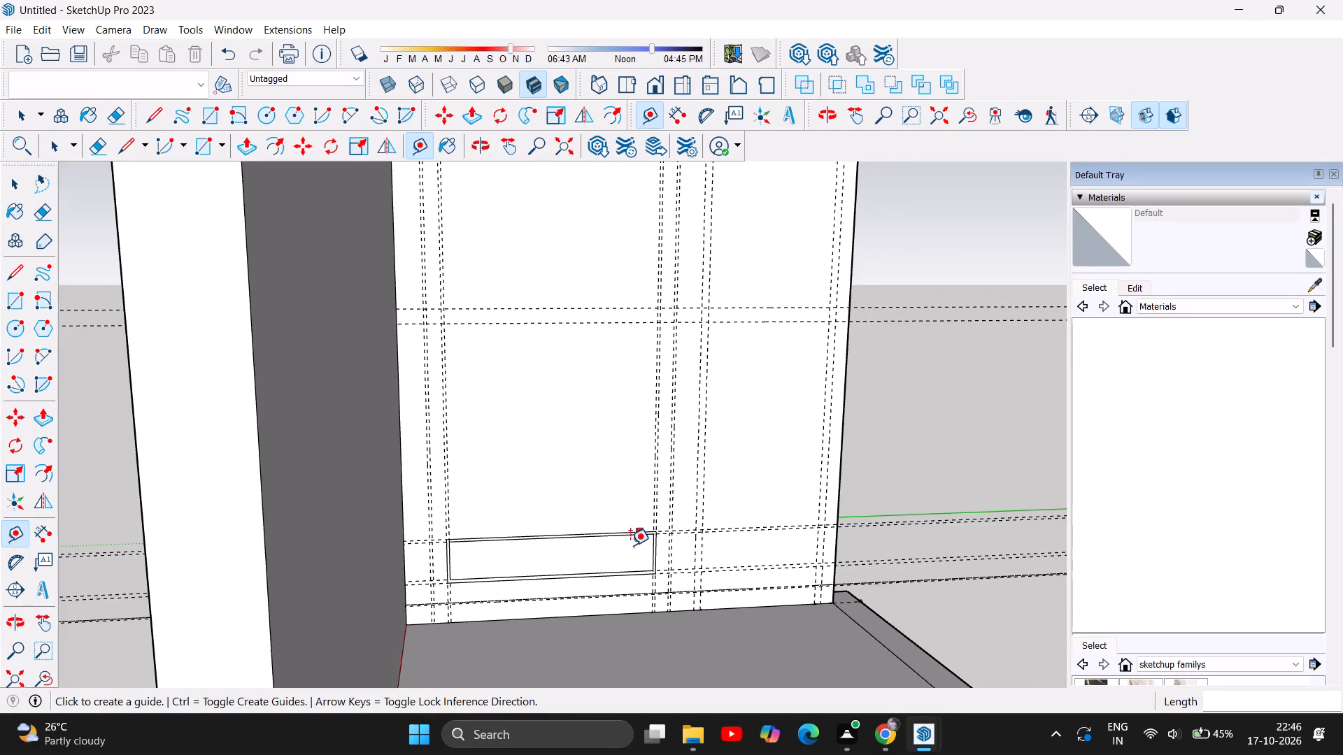
scroll(624, 548, "up", 4)
scroll(704, 528, "up", 2)
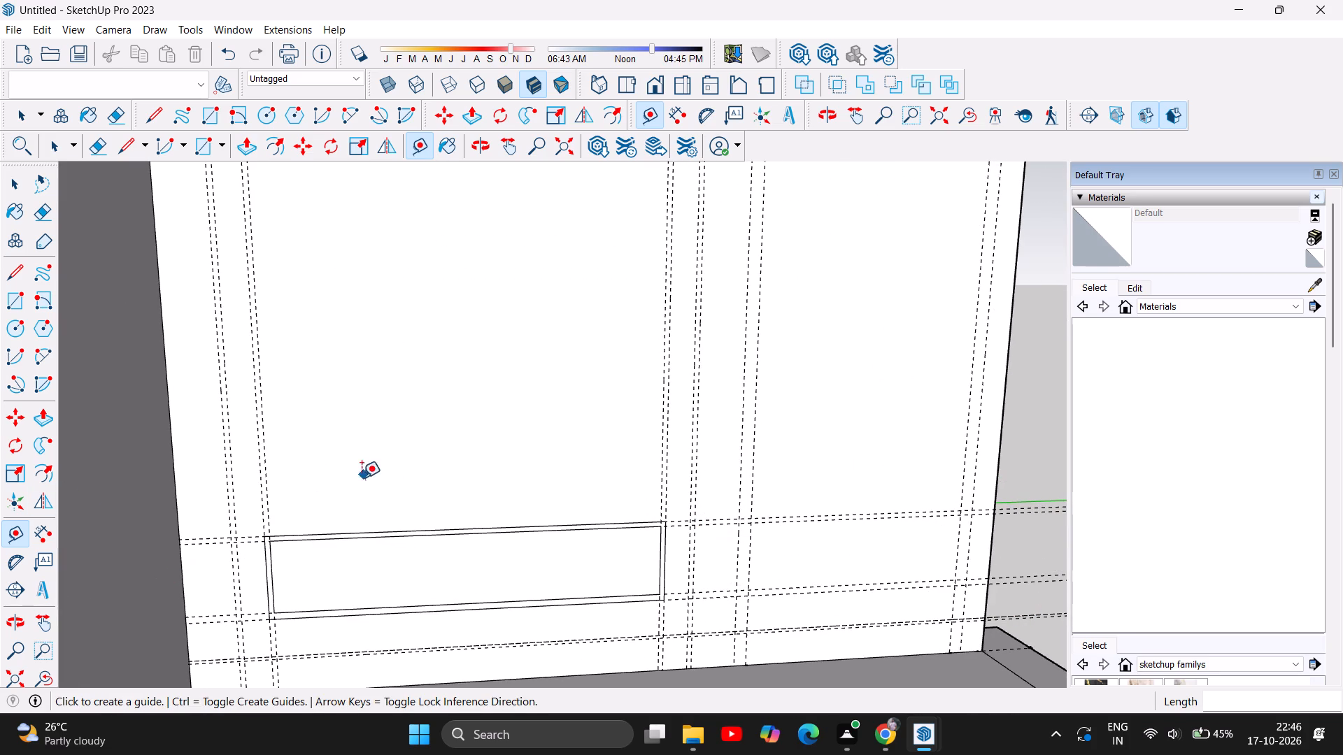
scroll(295, 517, "down", 2)
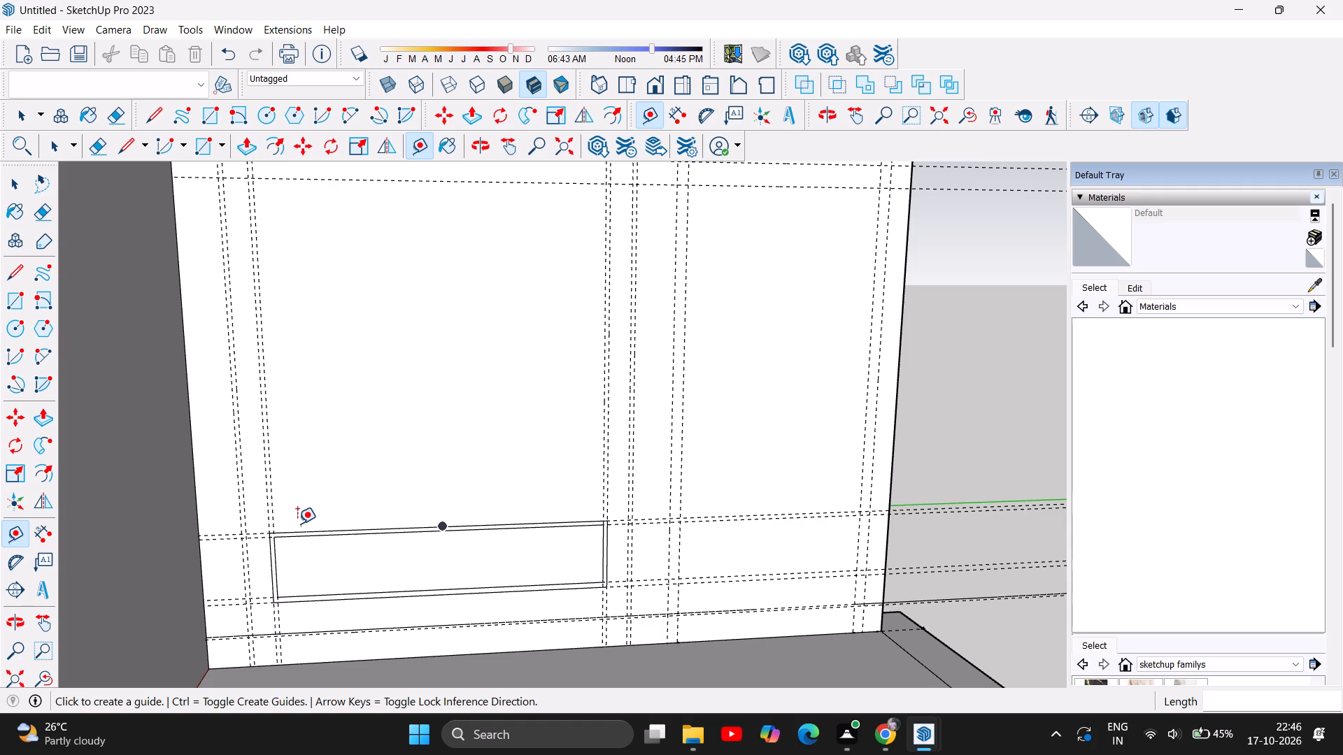
scroll(282, 533, "down", 2)
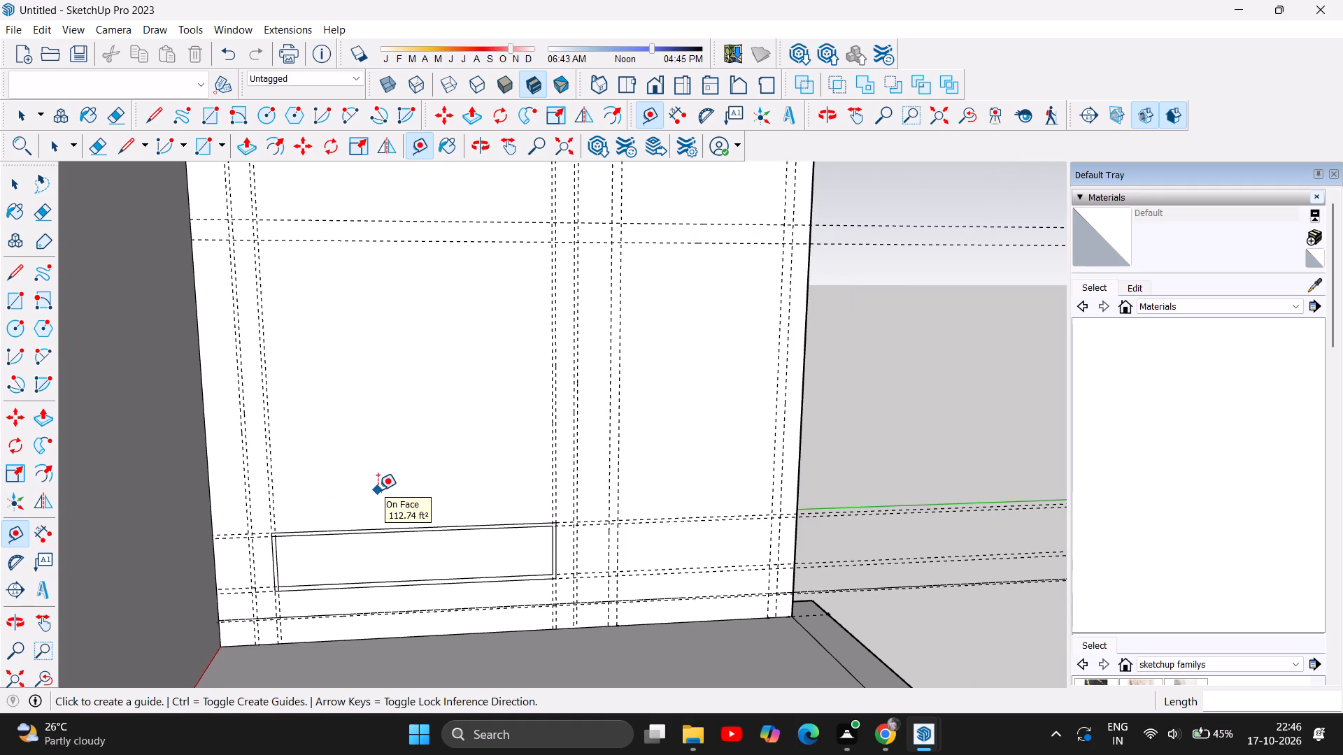
scroll(378, 490, "up", 1)
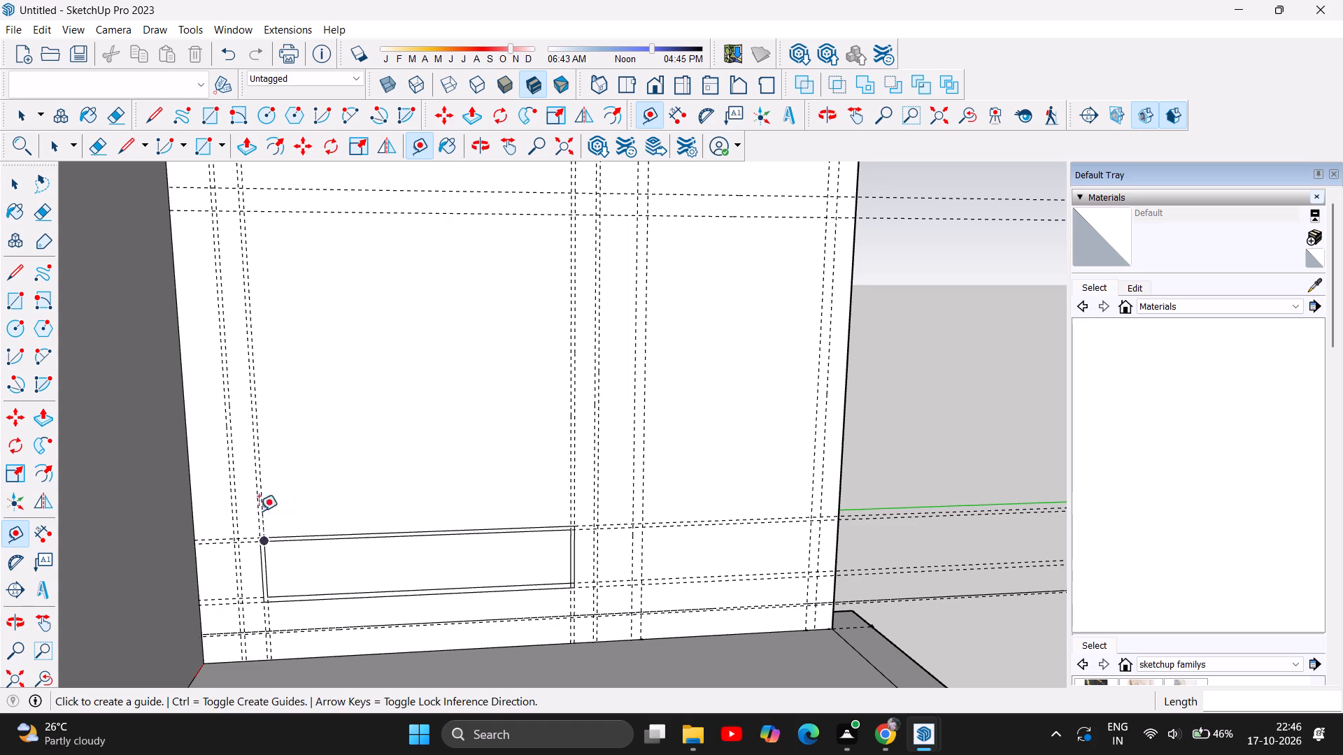
Draw a vertical line about 7' long on the outermost guide near the dark wall, from the guides below the panel to the upper horizontal guide.
left_click(13, 275)
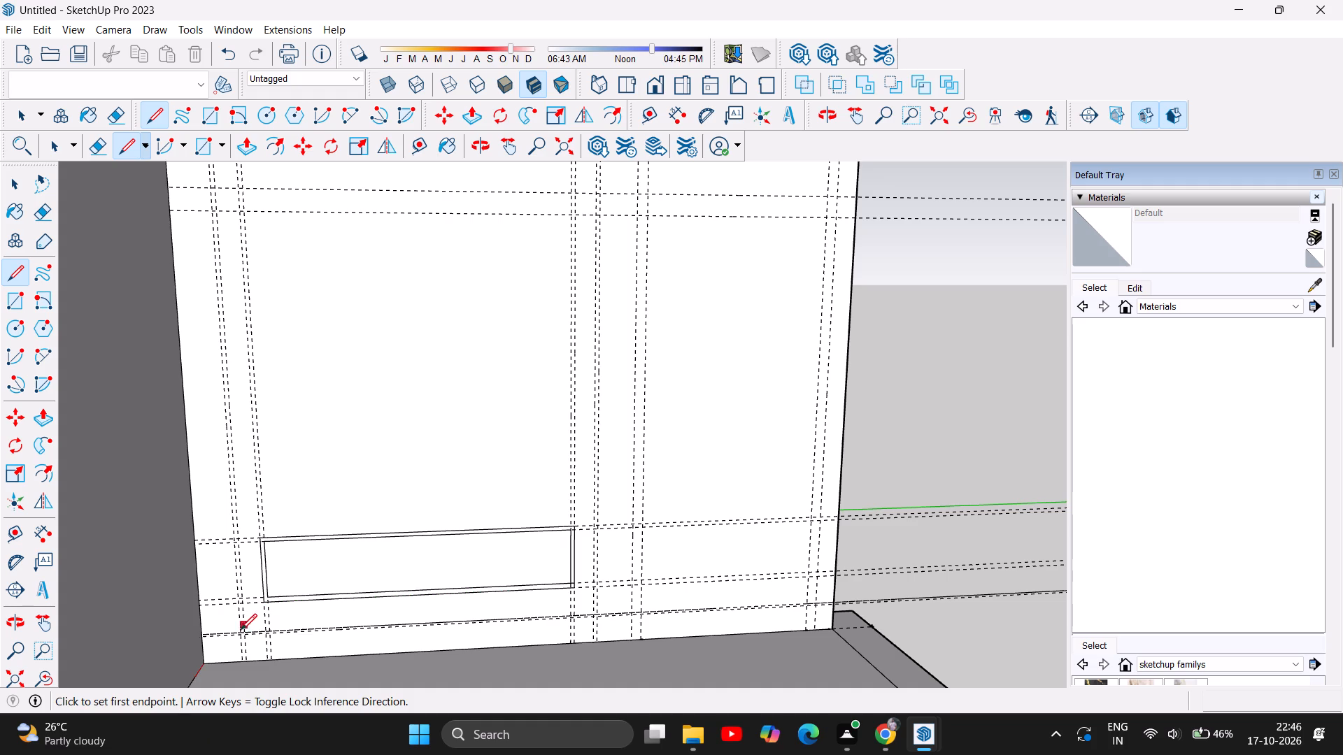
scroll(242, 638, "up", 6)
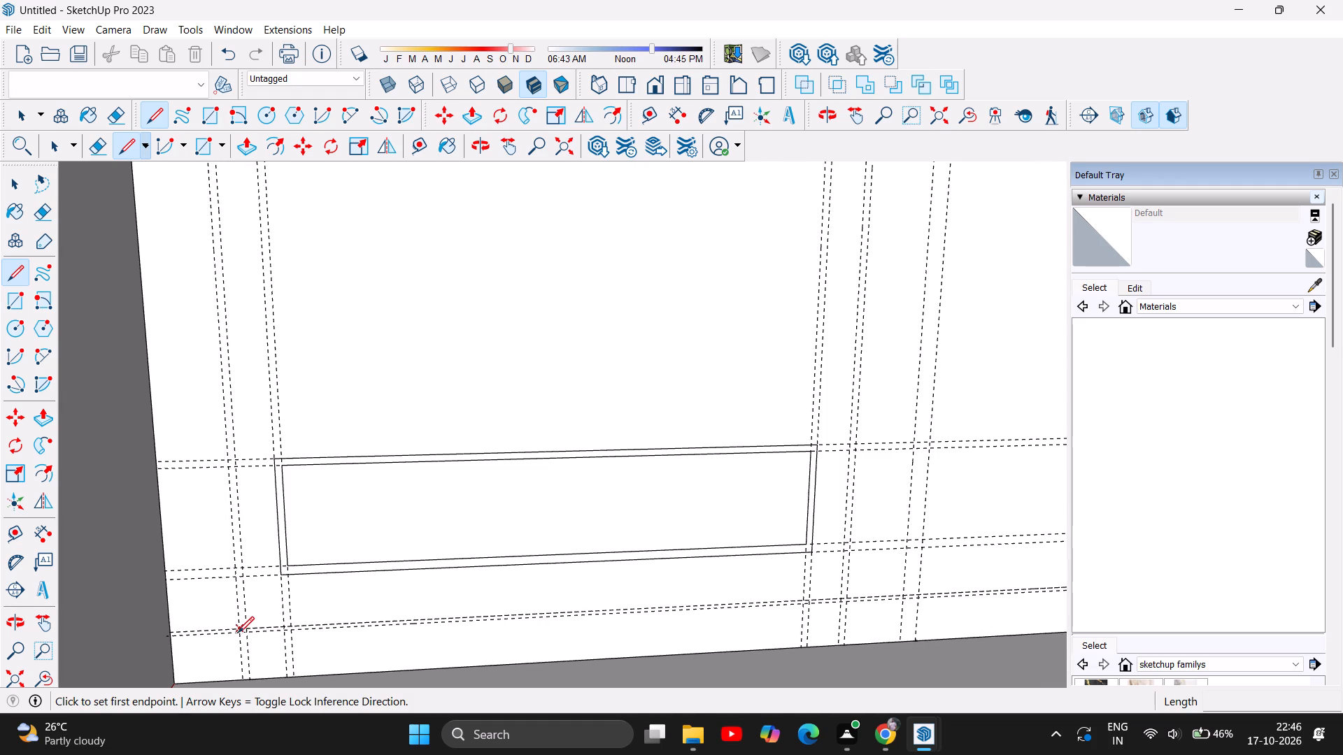
scroll(235, 653, "up", 6)
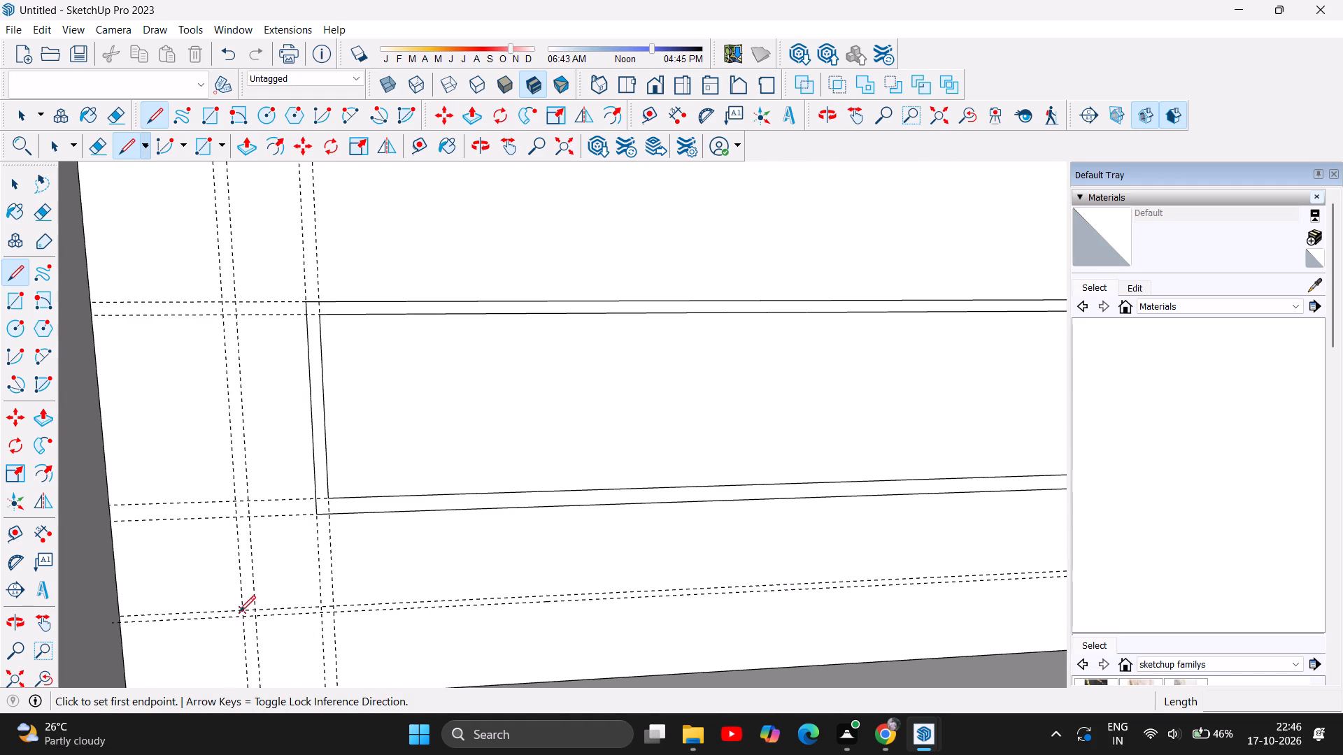
left_click(239, 612)
scroll(265, 607, "down", 6)
scroll(264, 635, "up", 1)
scroll(258, 653, "down", 7)
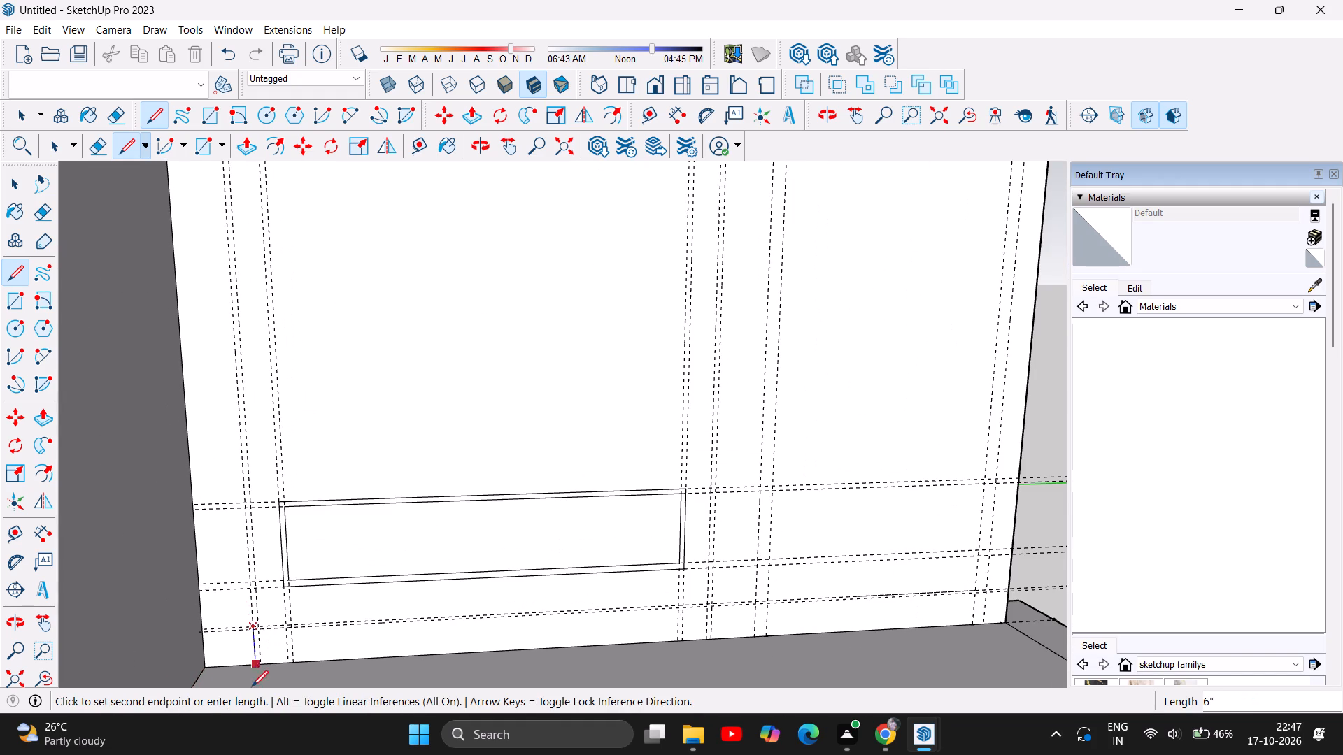
scroll(251, 690, "down", 7)
scroll(264, 608, "down", 7)
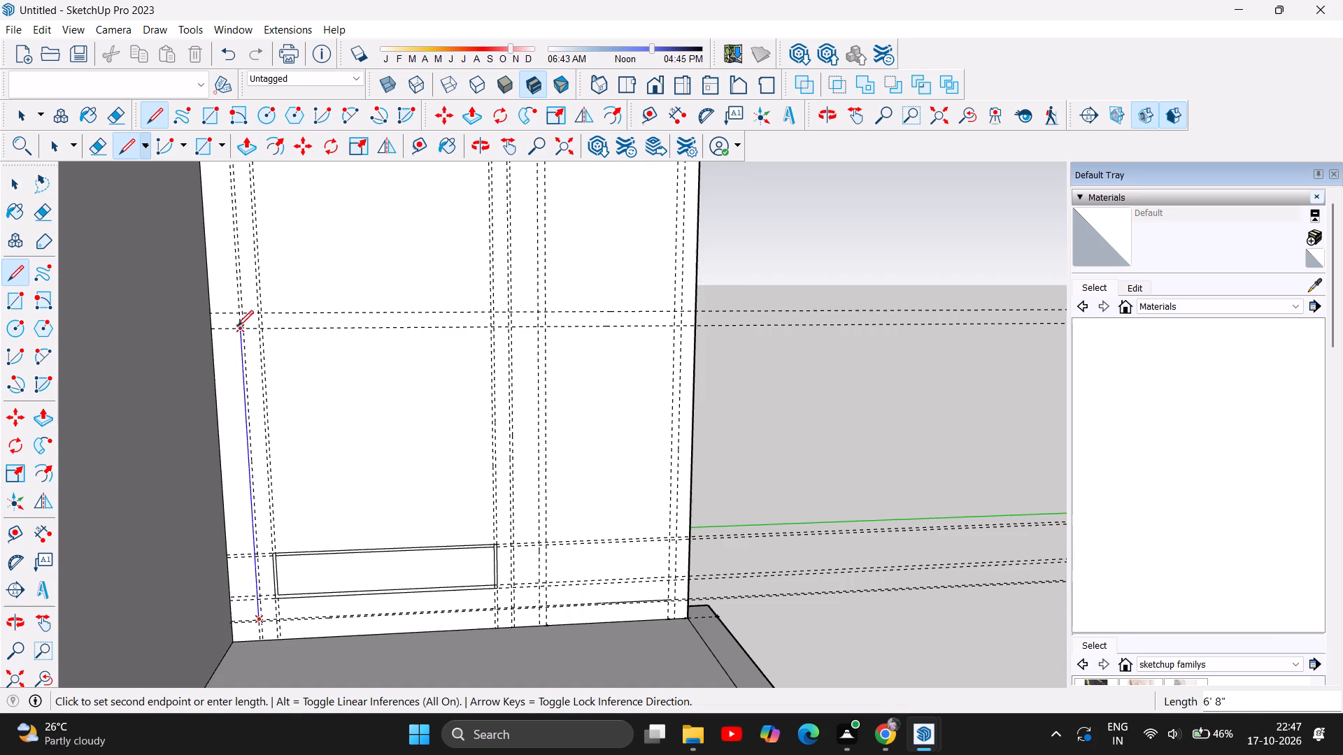
scroll(237, 322, "up", 4)
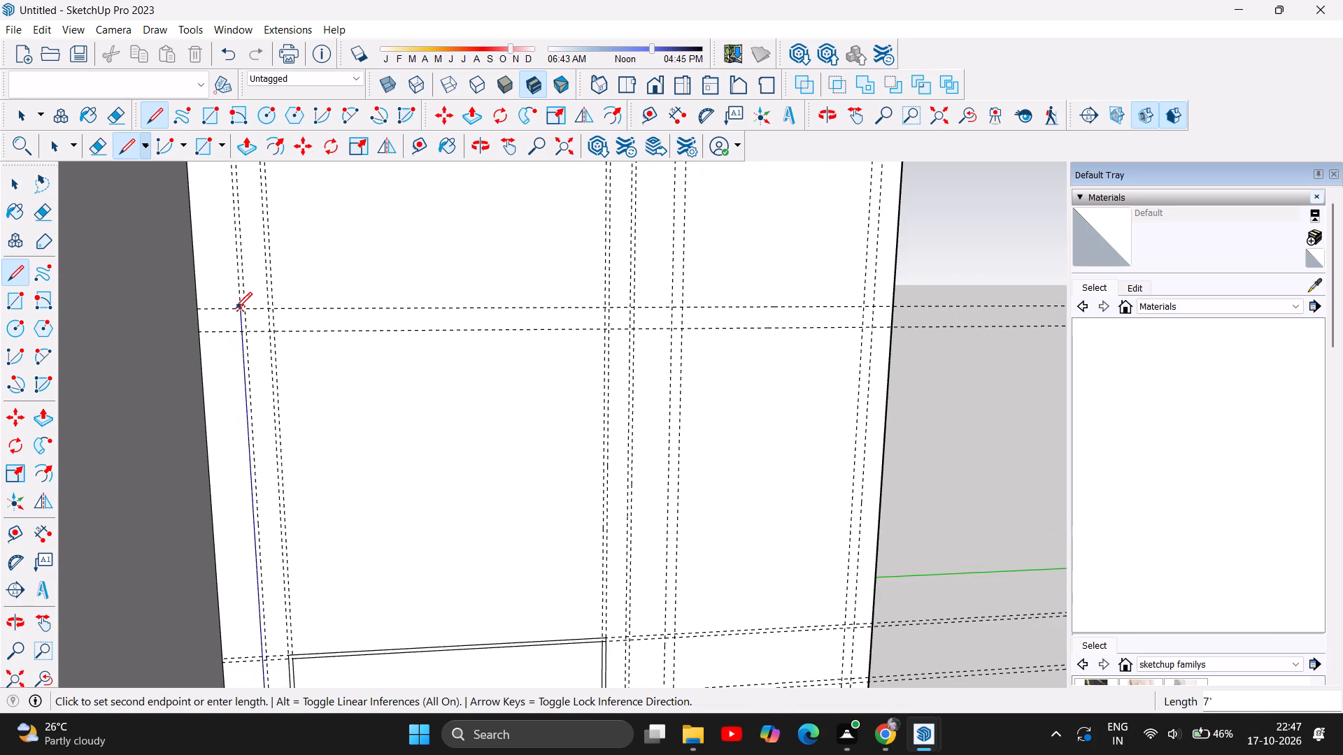
scroll(236, 306, "up", 8)
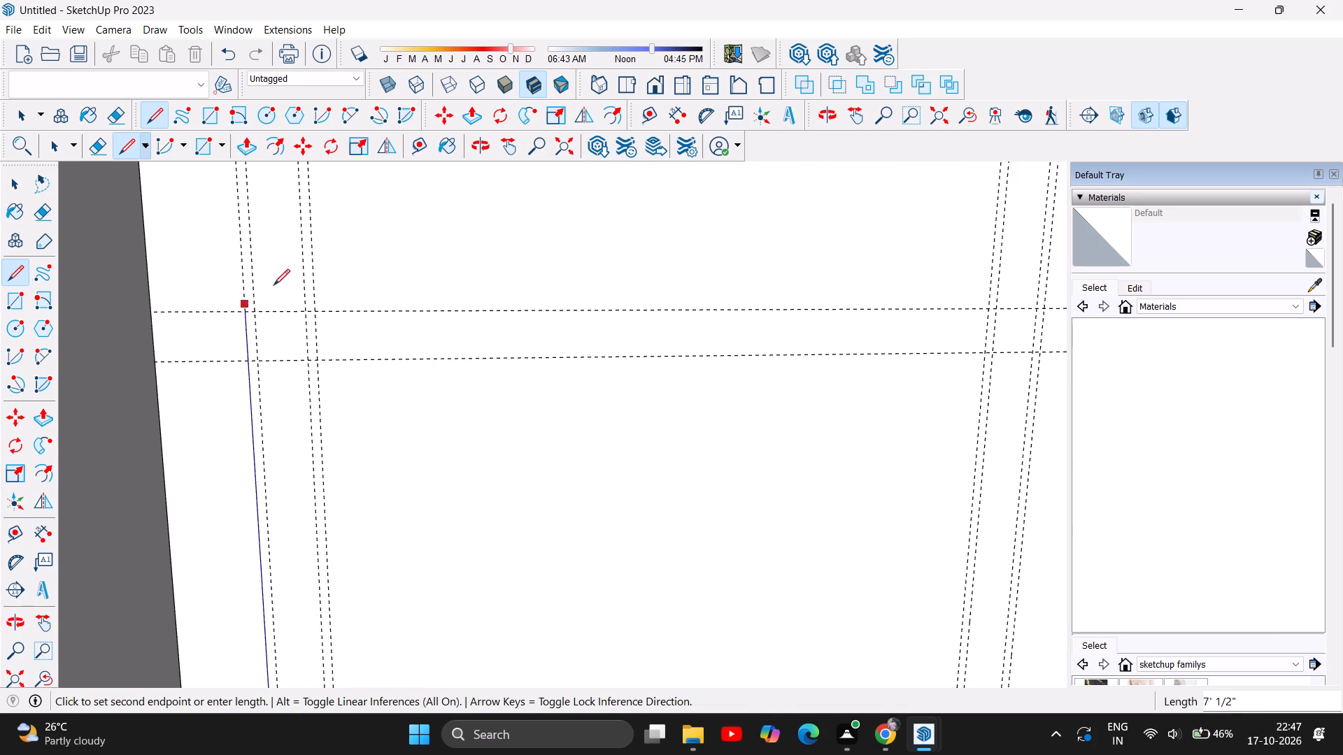
left_click(243, 311)
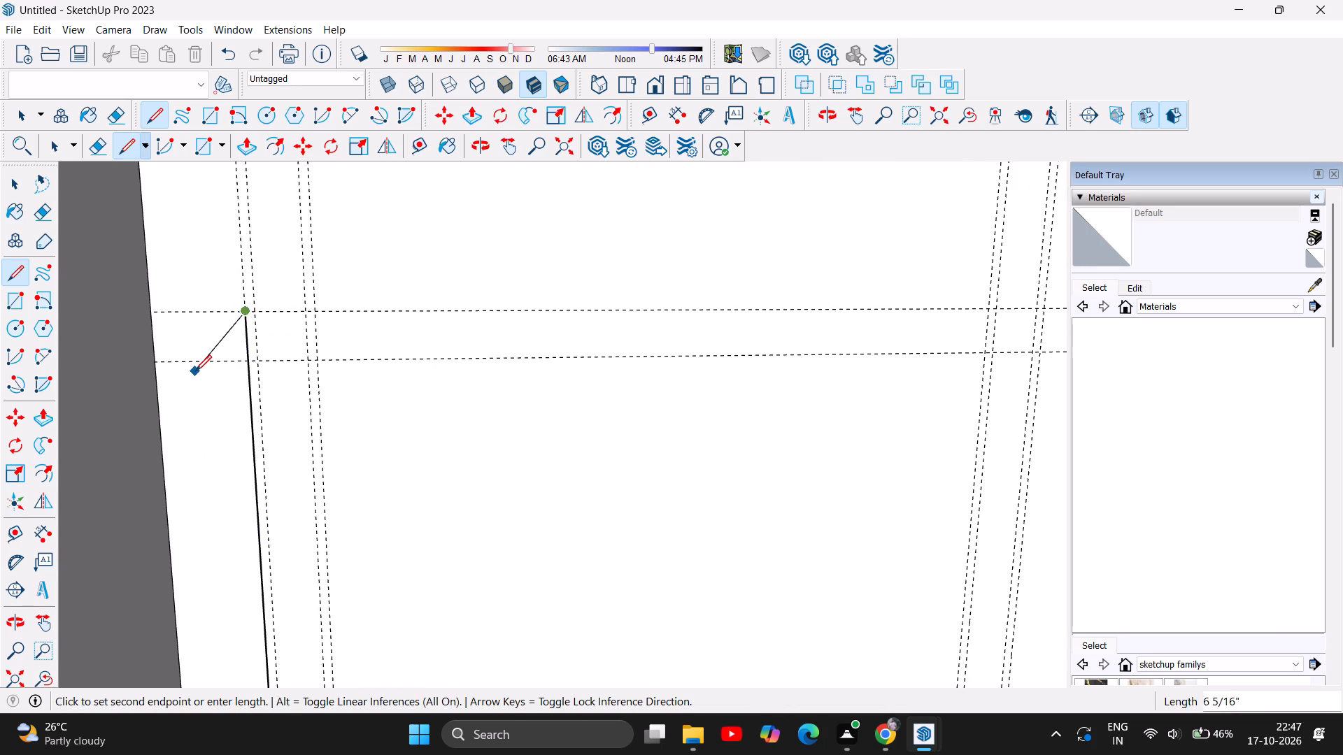
Draw the outline's top line, 5' 10 1/2" long, along the upper horizontal guide to the outermost guide away from the dark wall.
scroll(195, 371, "down", 7)
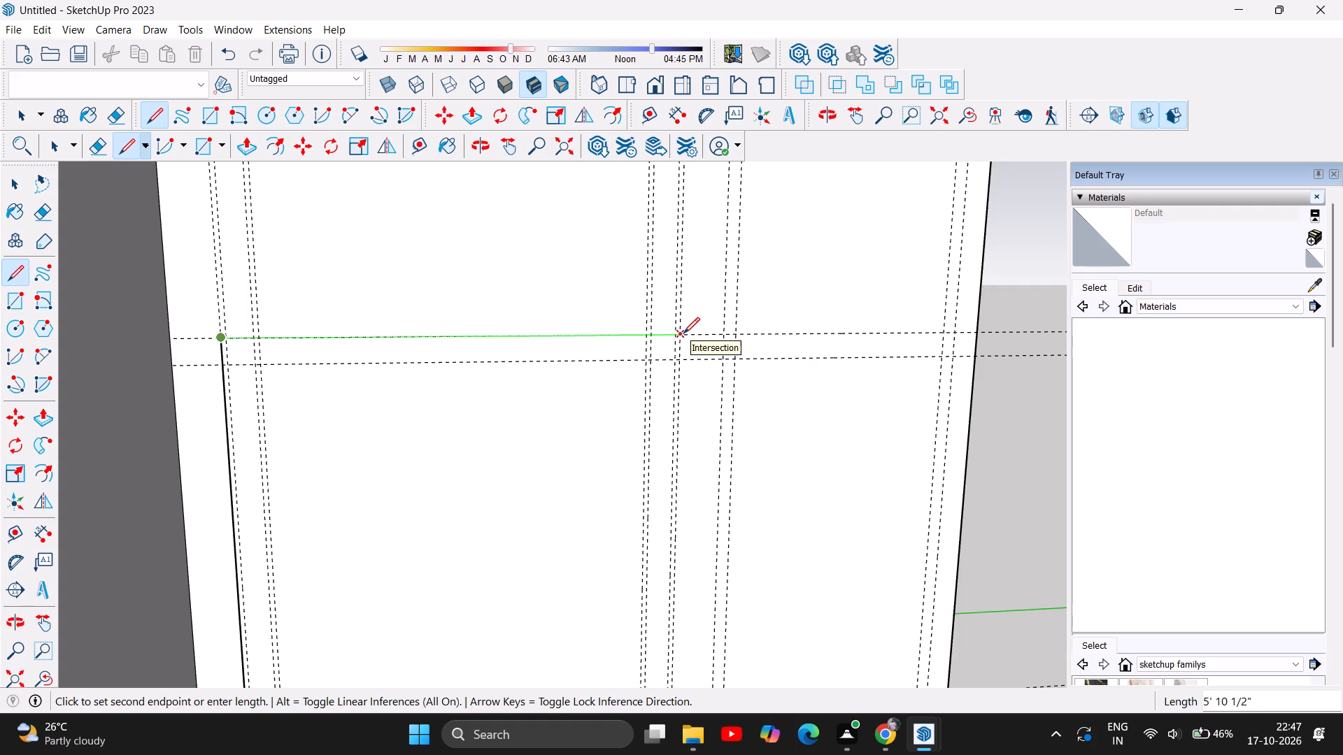
scroll(683, 333, "up", 14)
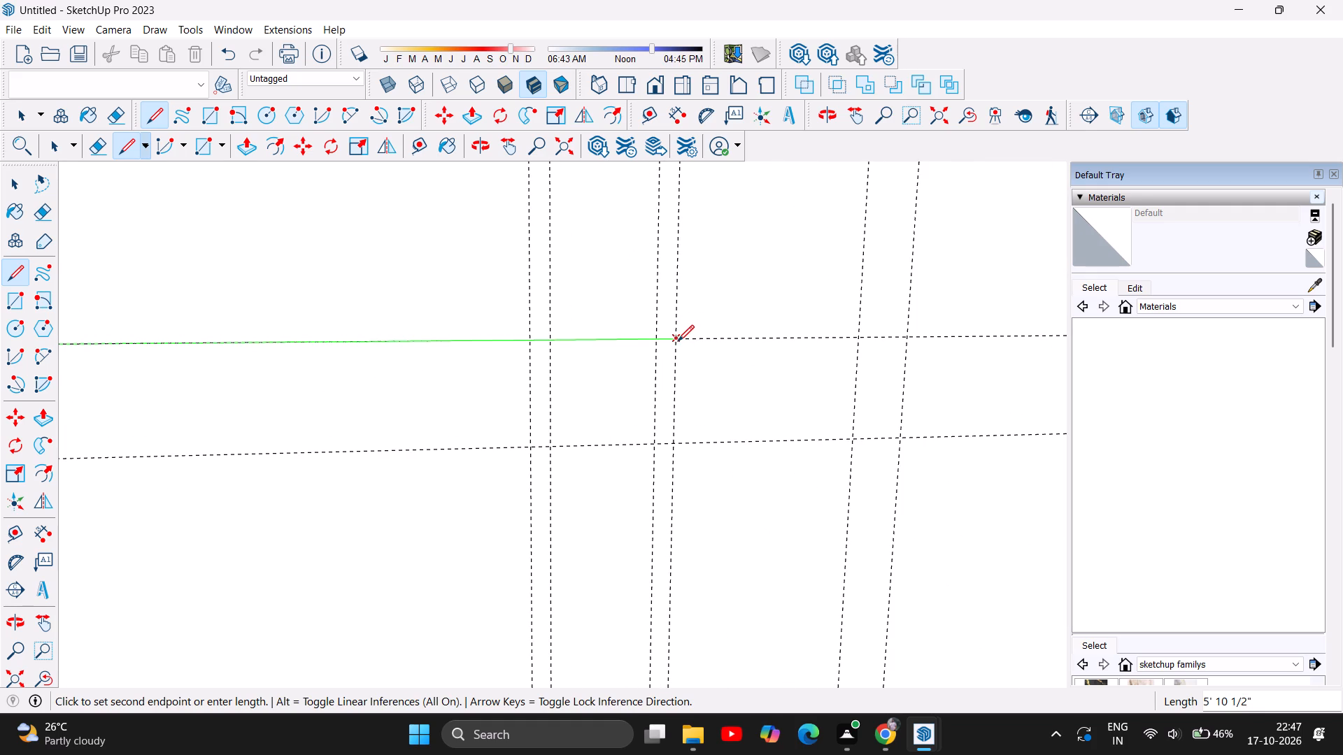
left_click(678, 341)
Draw a vertical line about 7' long down the outermost guide away from the dark wall, ending on the lower of the paired guides below the panel.
scroll(651, 413, "down", 8)
scroll(678, 340, "down", 7)
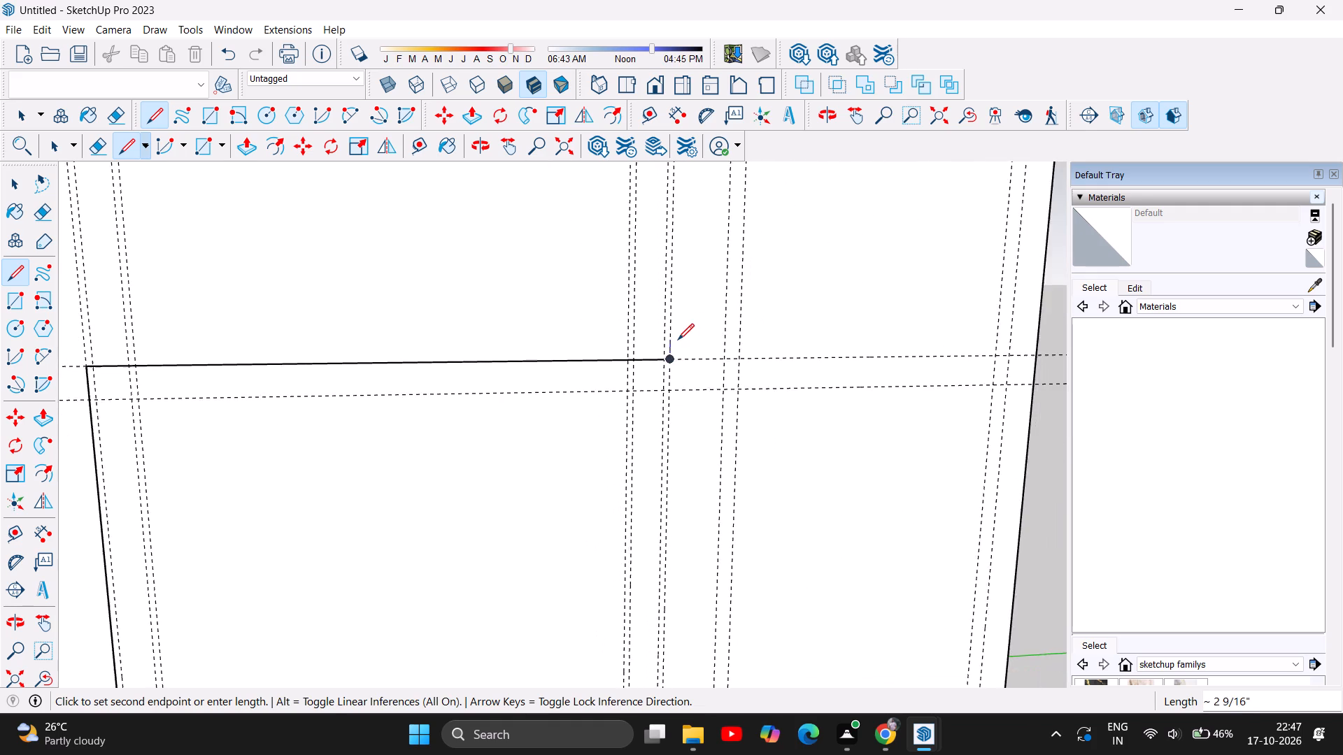
scroll(678, 343, "down", 9)
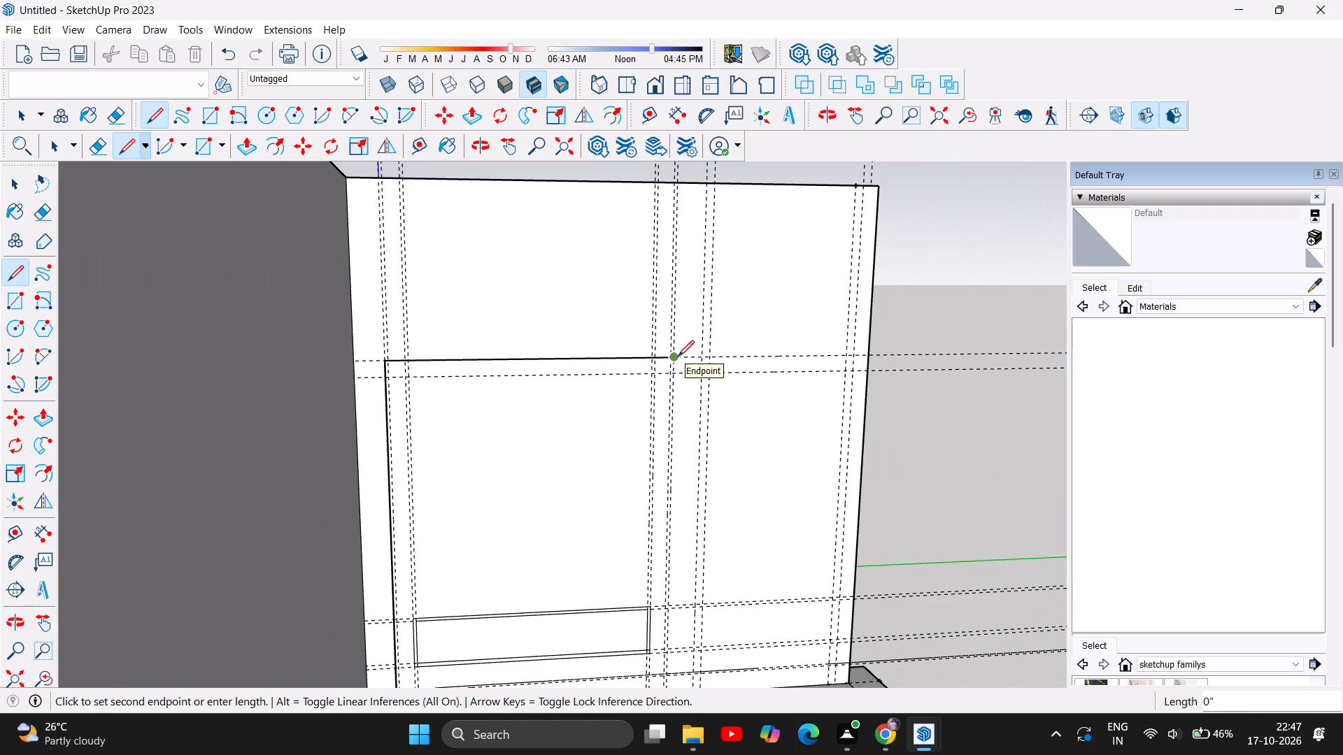
scroll(671, 377, "down", 2)
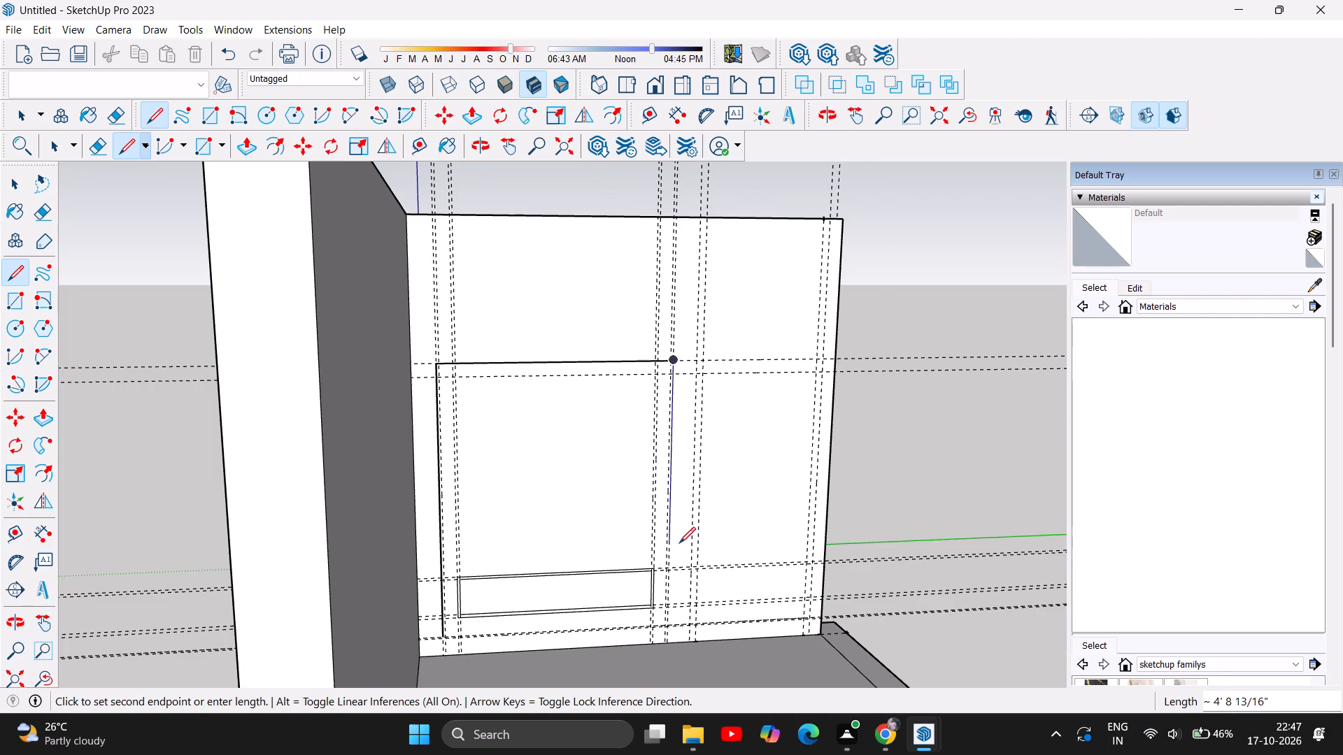
scroll(669, 586, "up", 8)
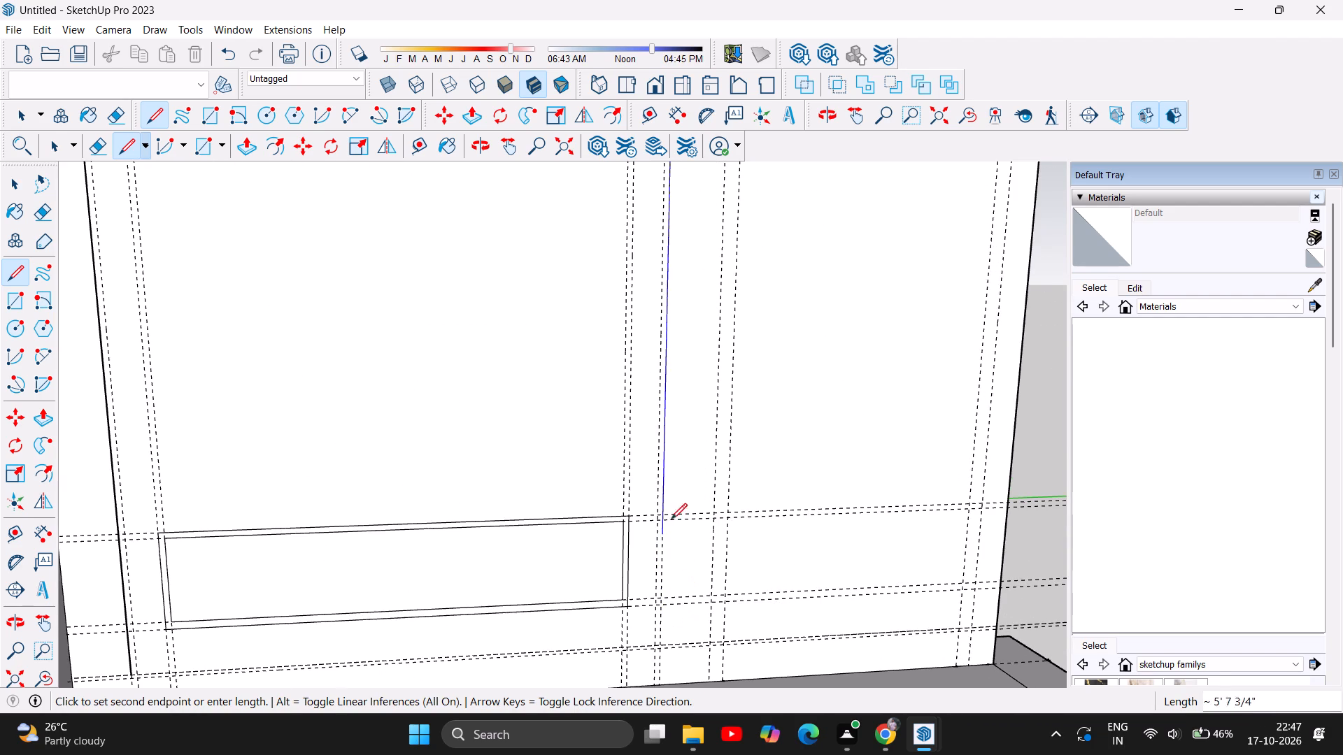
scroll(671, 465, "down", 5)
scroll(660, 594, "up", 6)
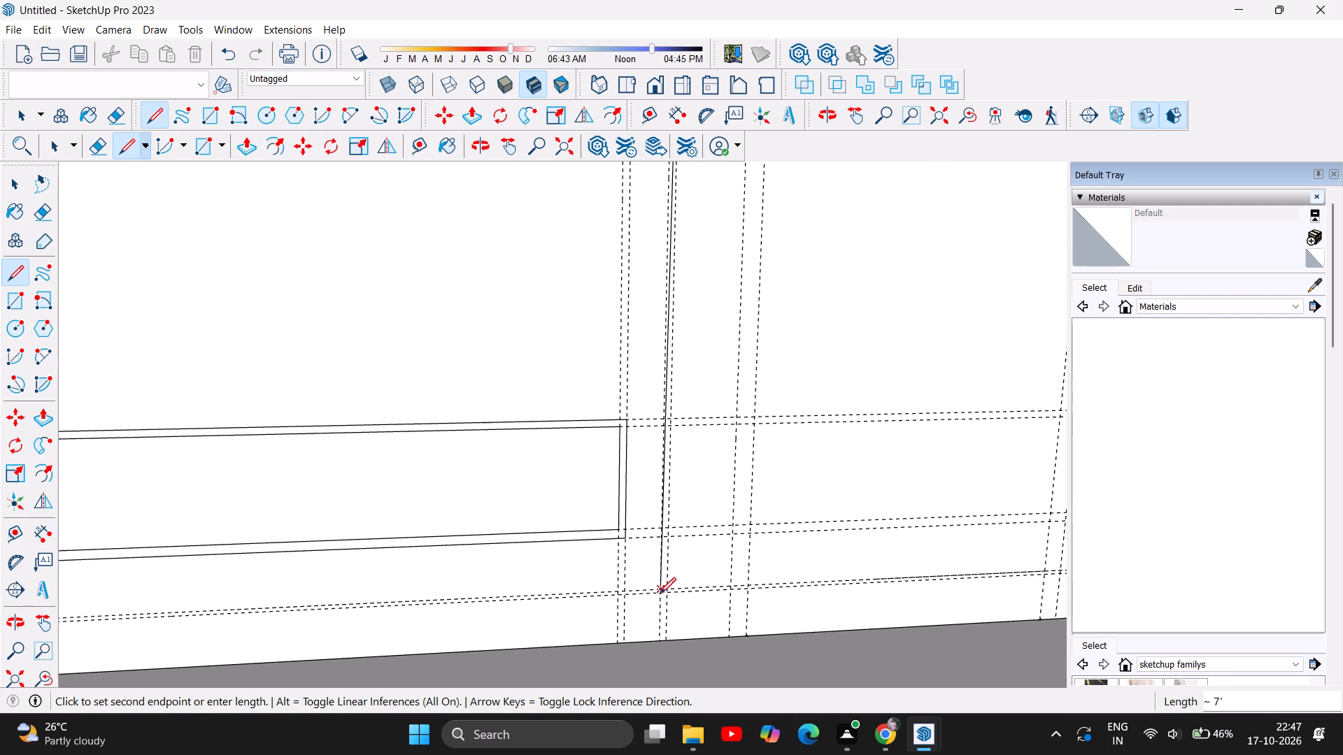
scroll(669, 592, "up", 7)
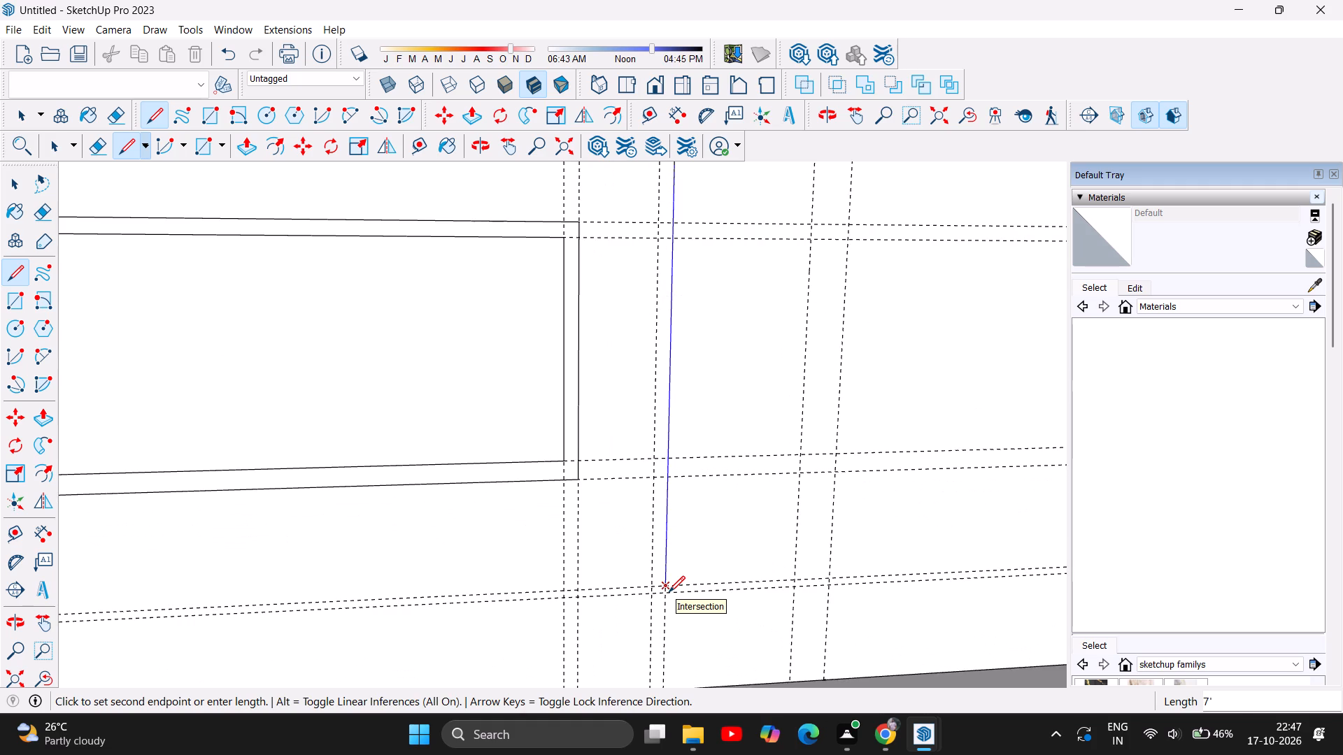
scroll(669, 592, "up", 7)
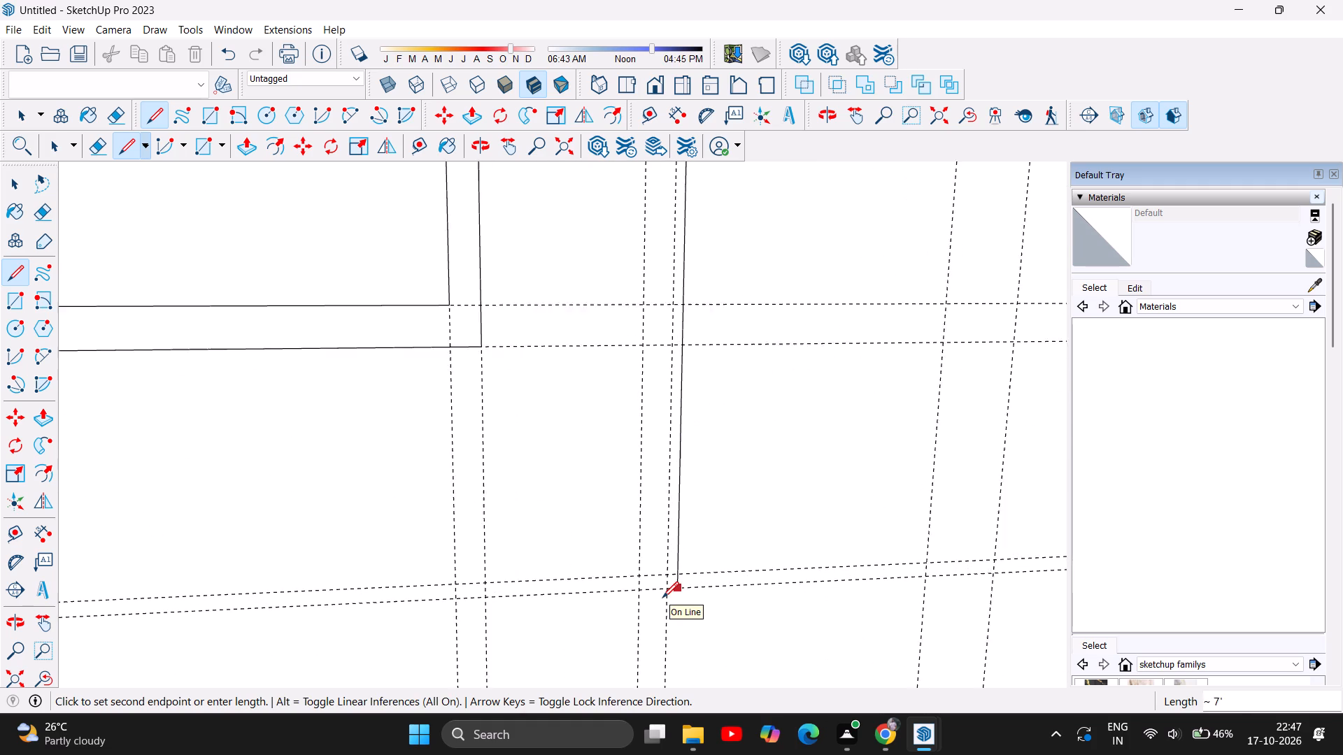
scroll(662, 598, "up", 2)
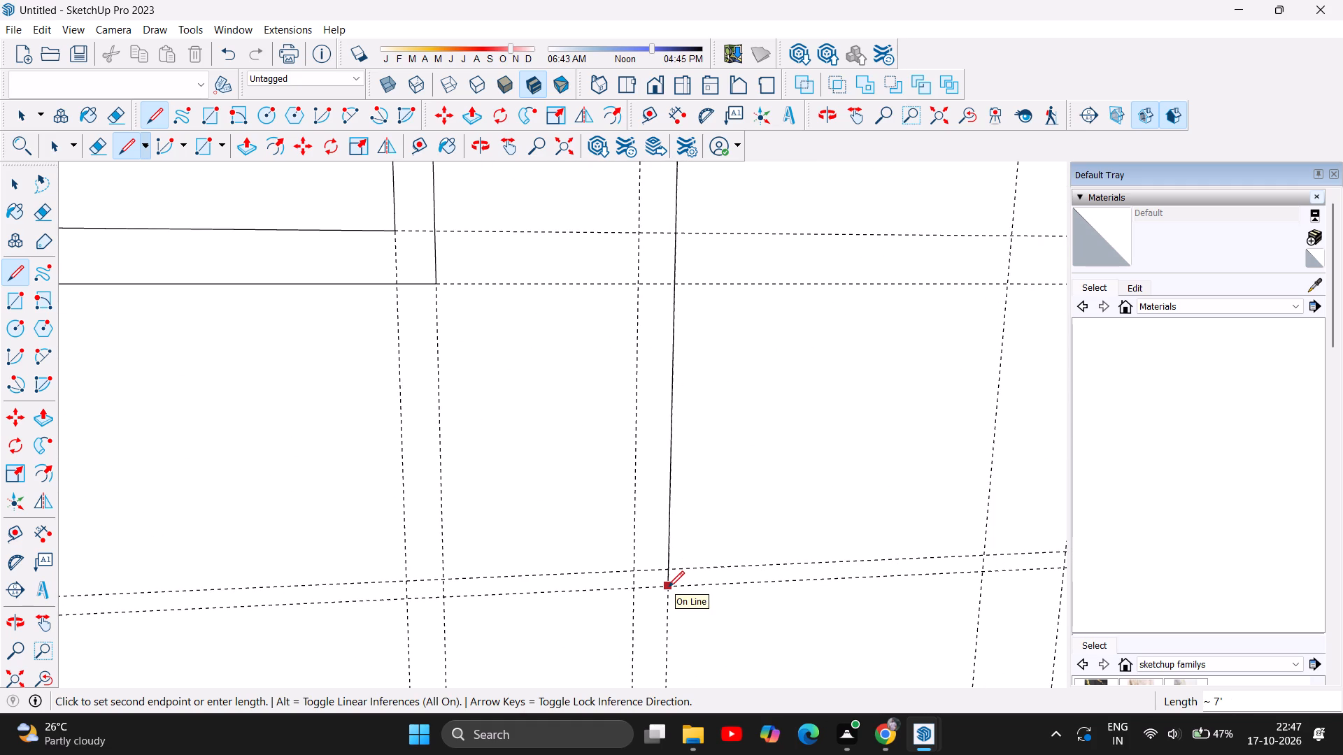
scroll(668, 588, "up", 6)
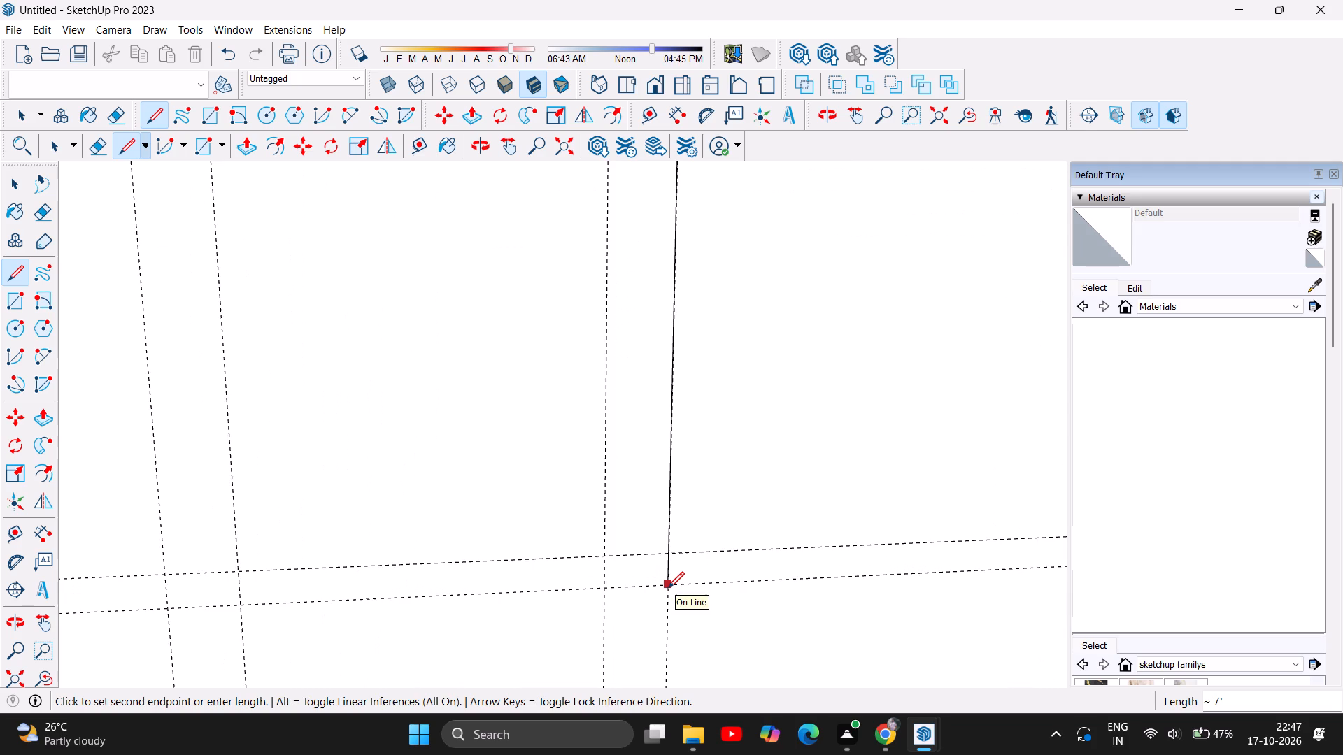
scroll(668, 588, "up", 7)
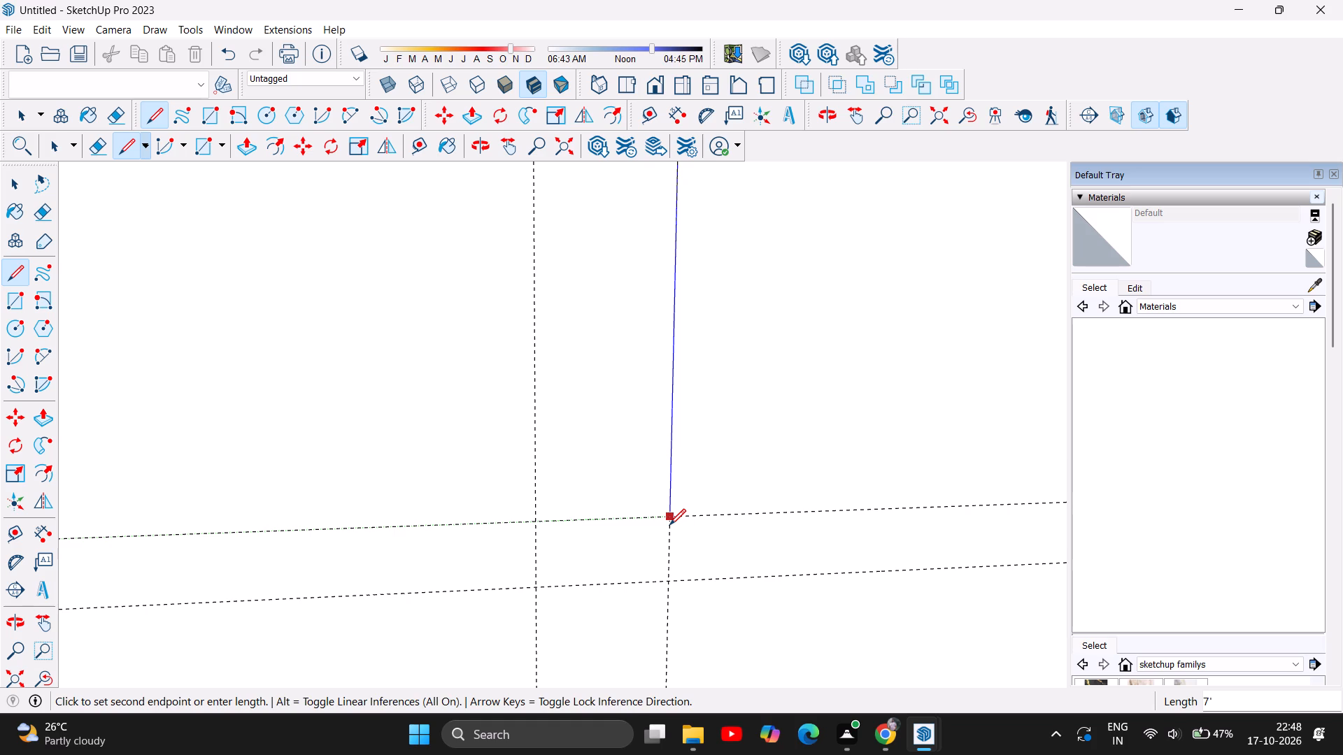
left_click(669, 581)
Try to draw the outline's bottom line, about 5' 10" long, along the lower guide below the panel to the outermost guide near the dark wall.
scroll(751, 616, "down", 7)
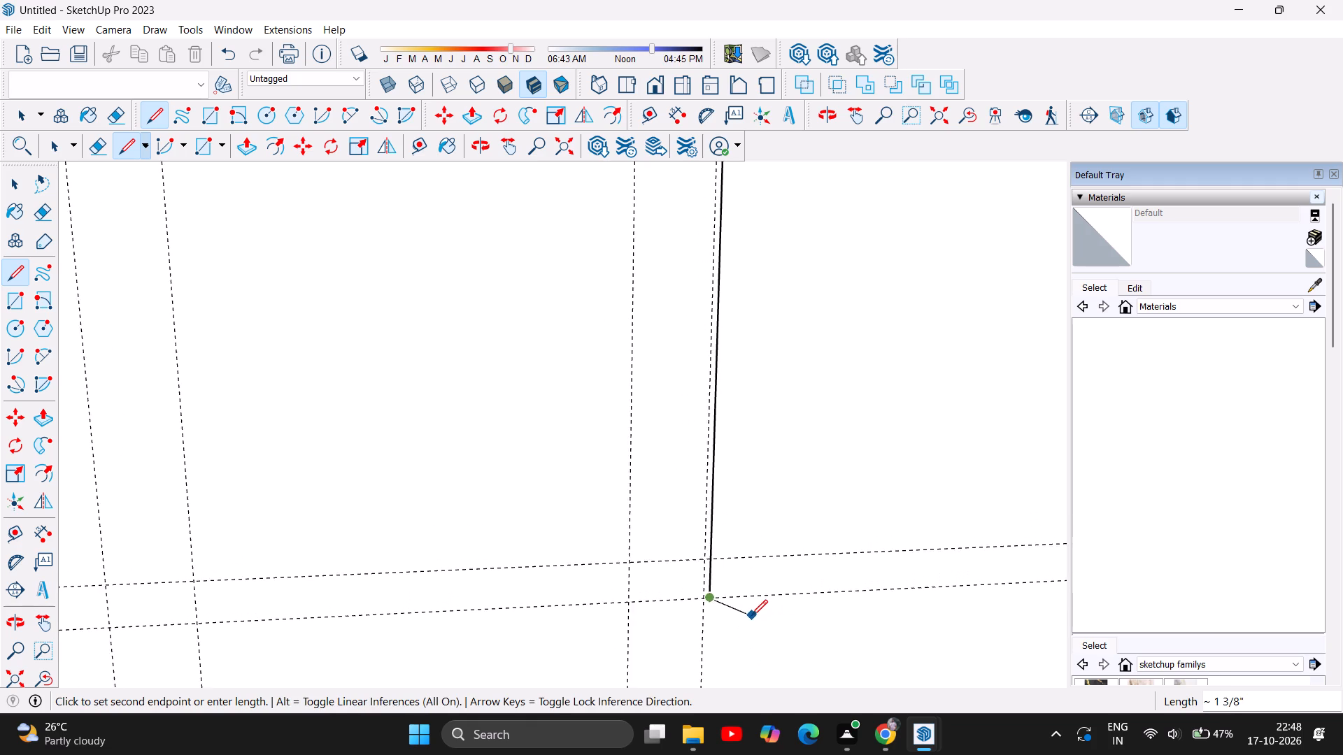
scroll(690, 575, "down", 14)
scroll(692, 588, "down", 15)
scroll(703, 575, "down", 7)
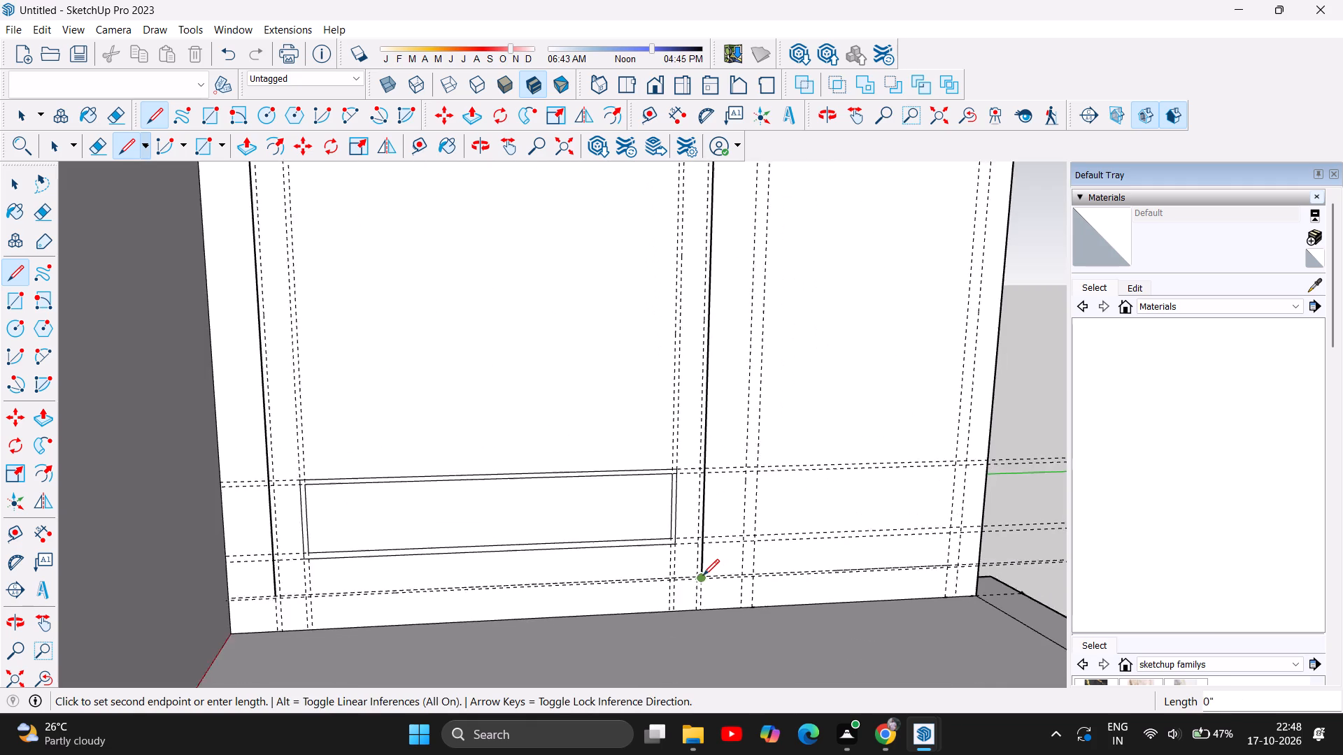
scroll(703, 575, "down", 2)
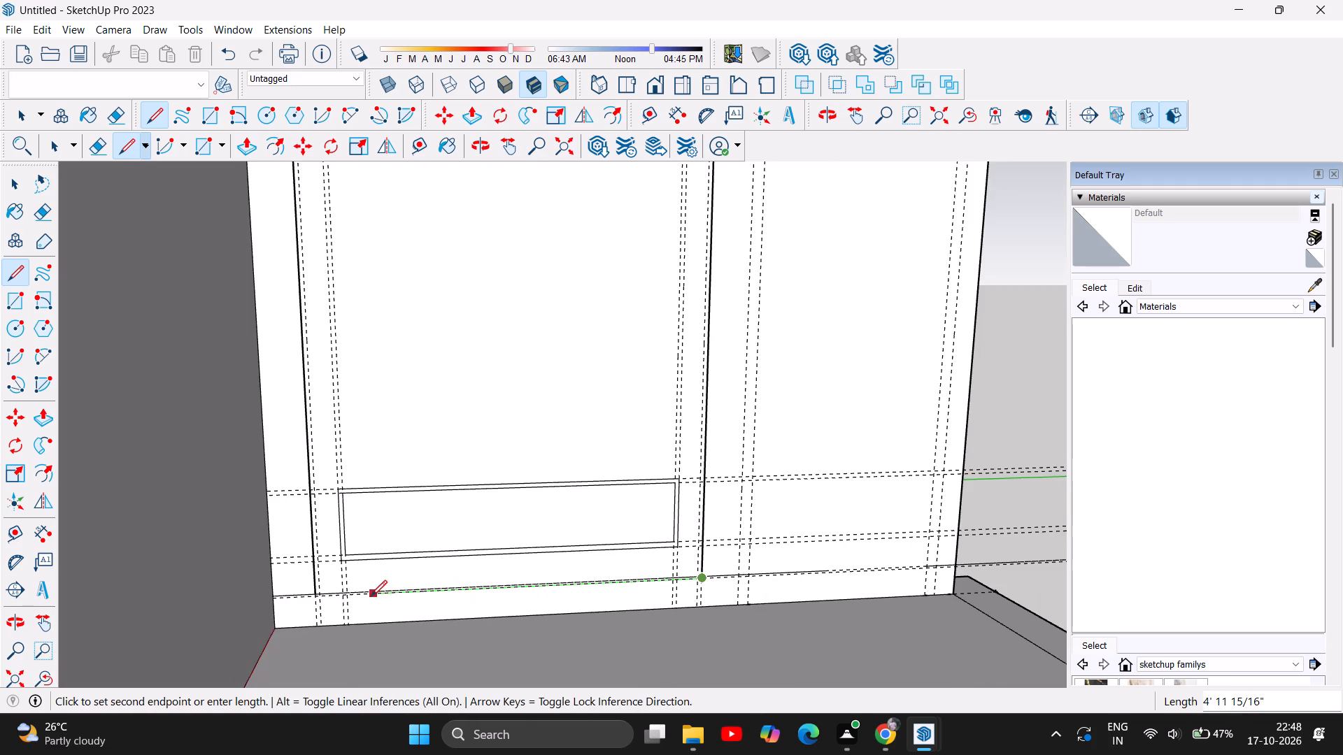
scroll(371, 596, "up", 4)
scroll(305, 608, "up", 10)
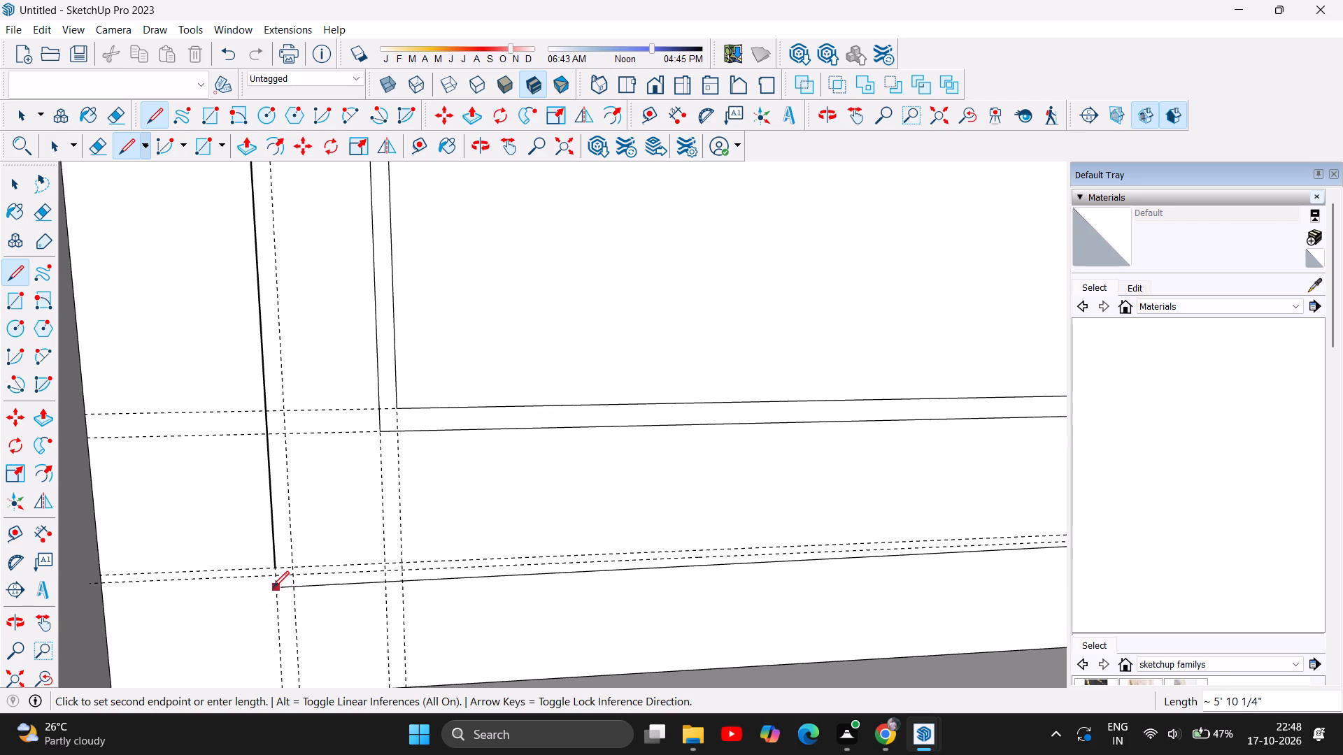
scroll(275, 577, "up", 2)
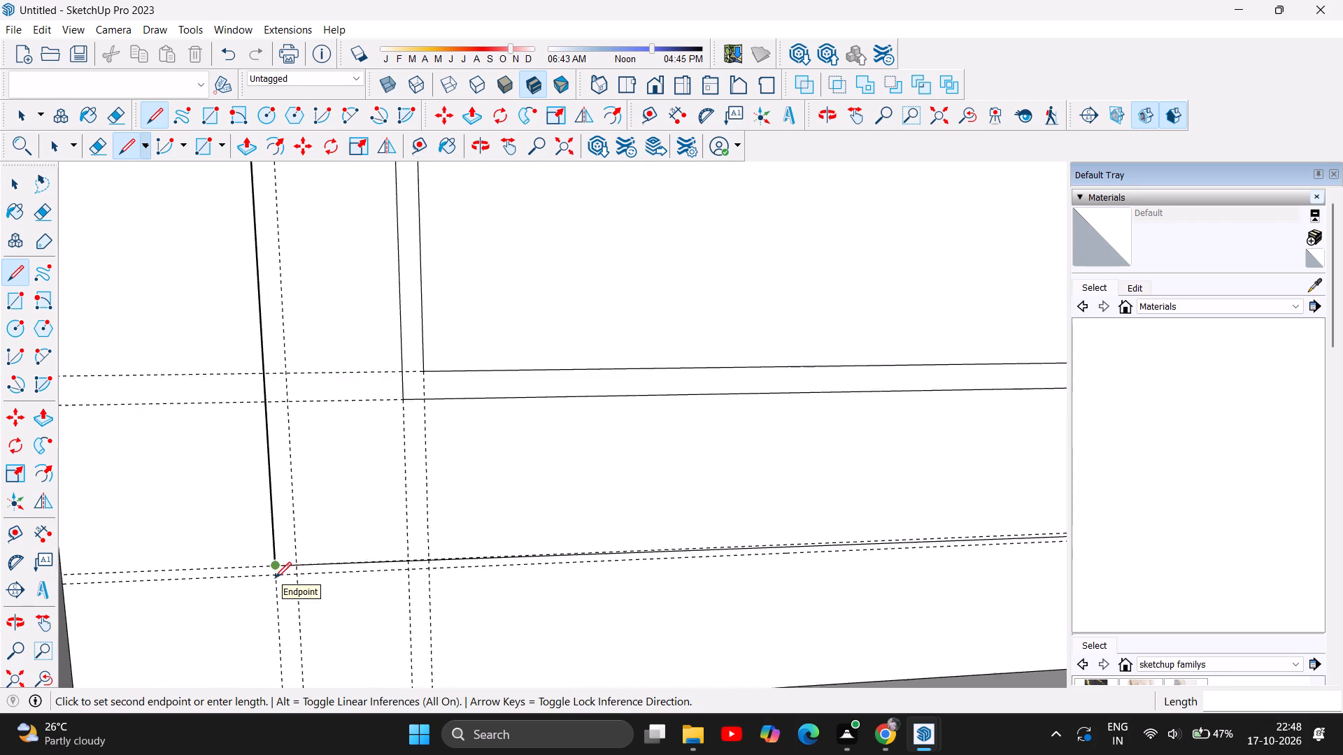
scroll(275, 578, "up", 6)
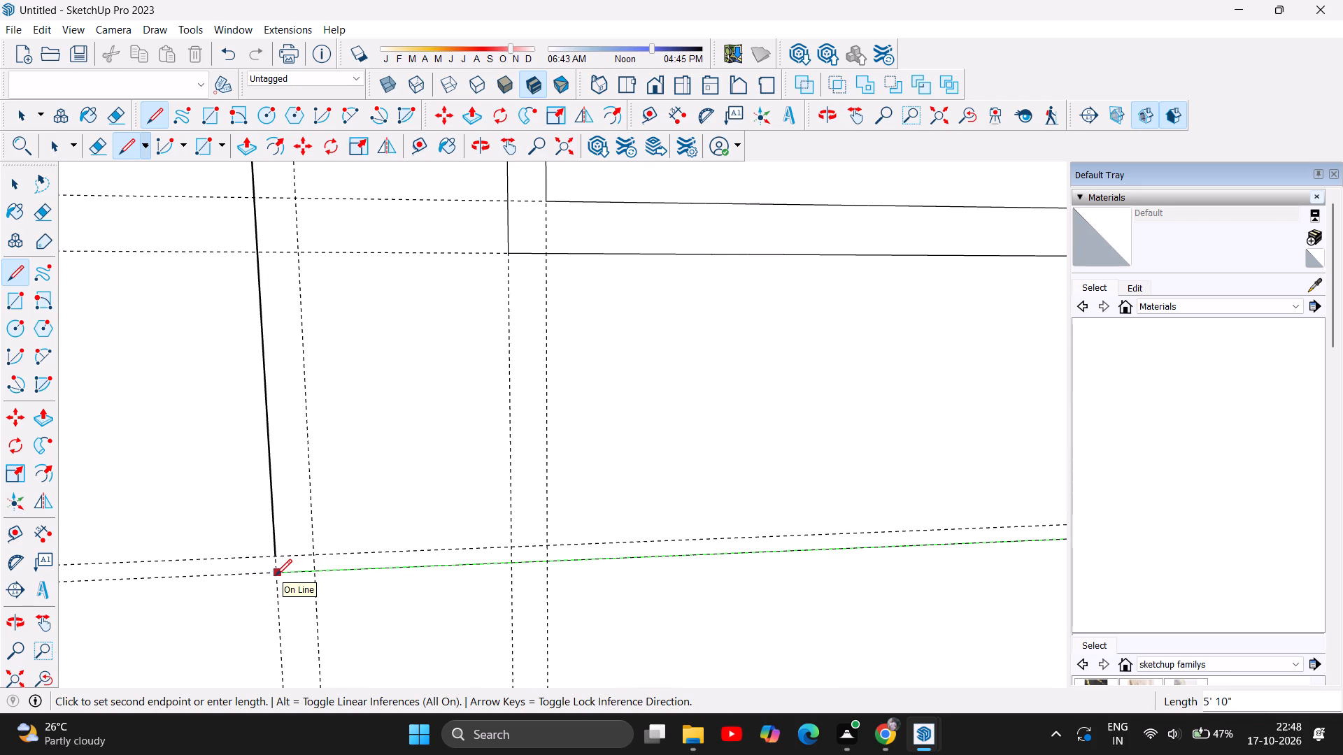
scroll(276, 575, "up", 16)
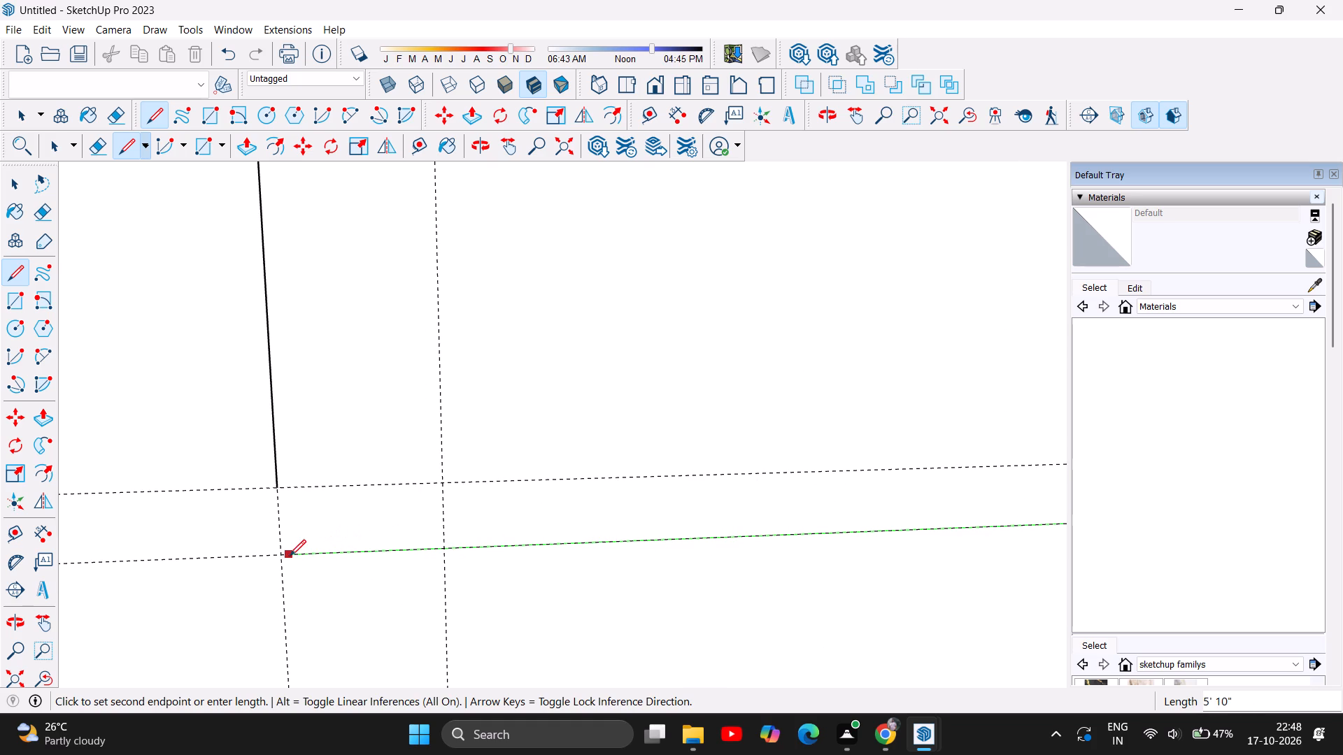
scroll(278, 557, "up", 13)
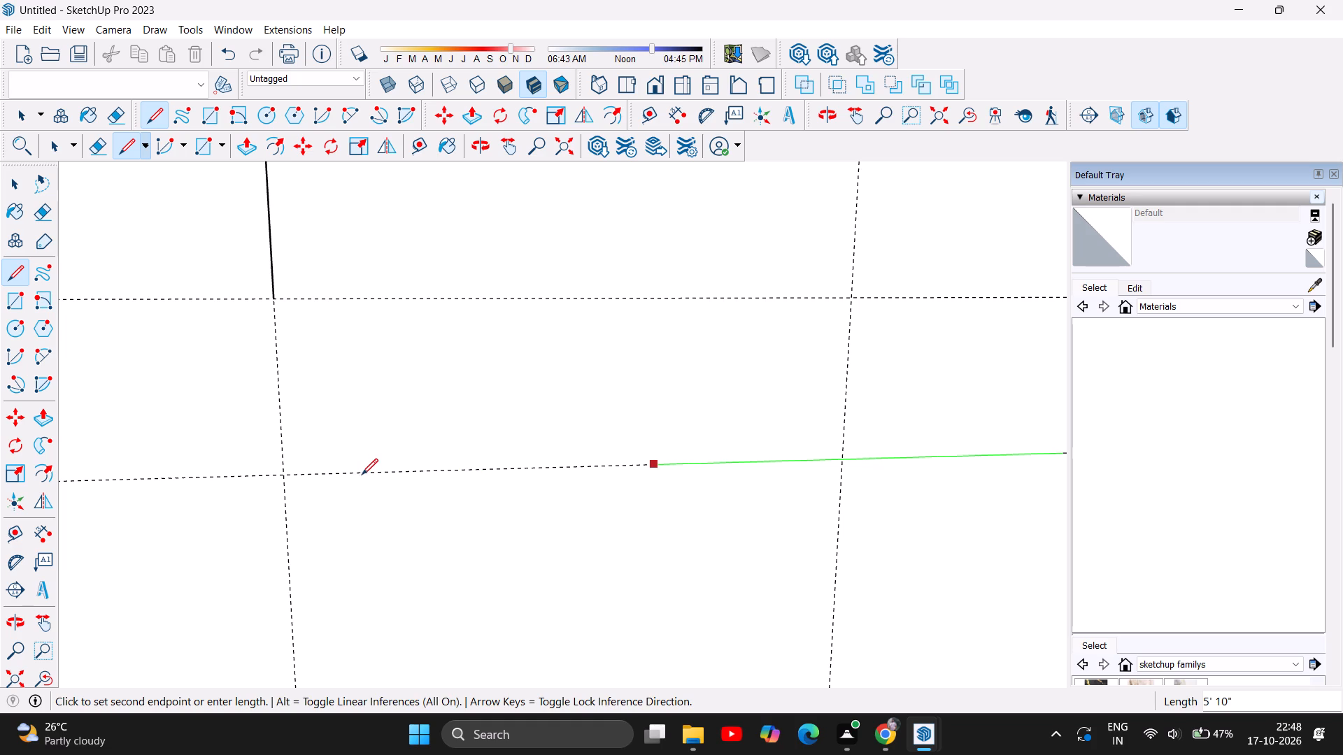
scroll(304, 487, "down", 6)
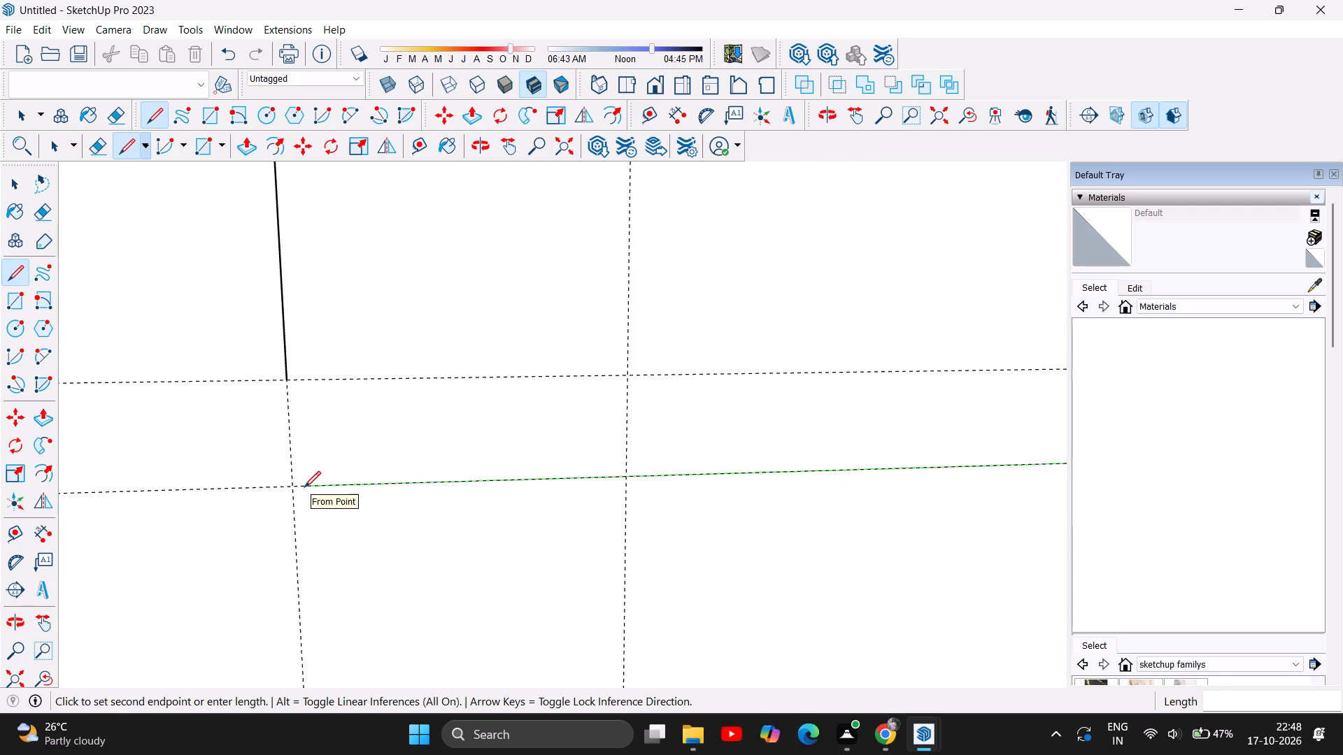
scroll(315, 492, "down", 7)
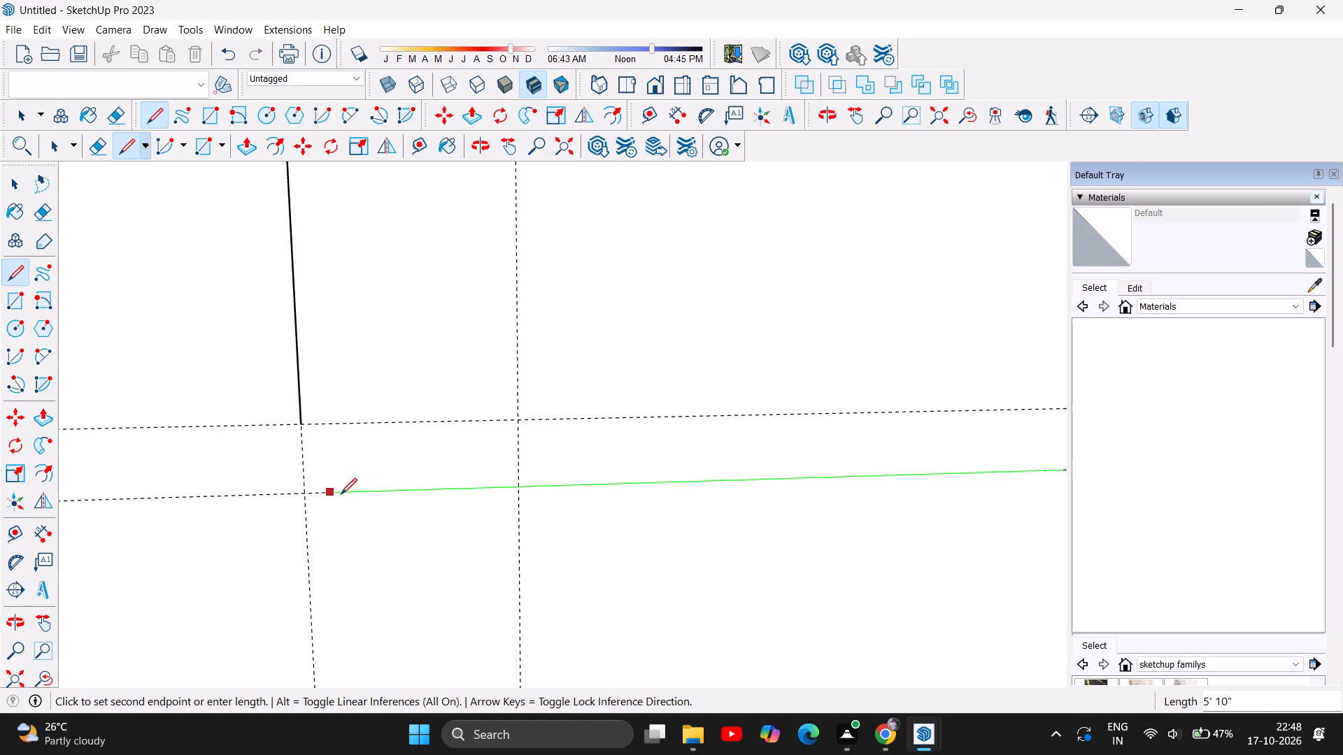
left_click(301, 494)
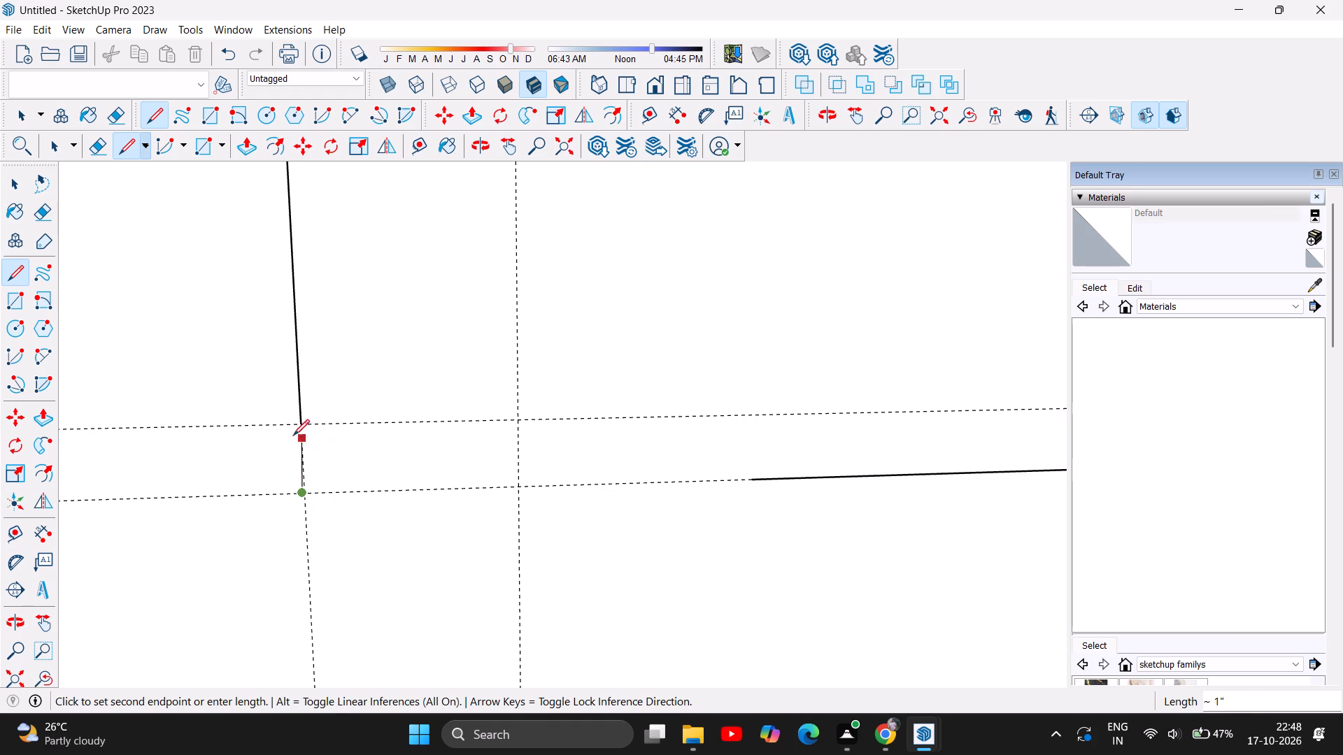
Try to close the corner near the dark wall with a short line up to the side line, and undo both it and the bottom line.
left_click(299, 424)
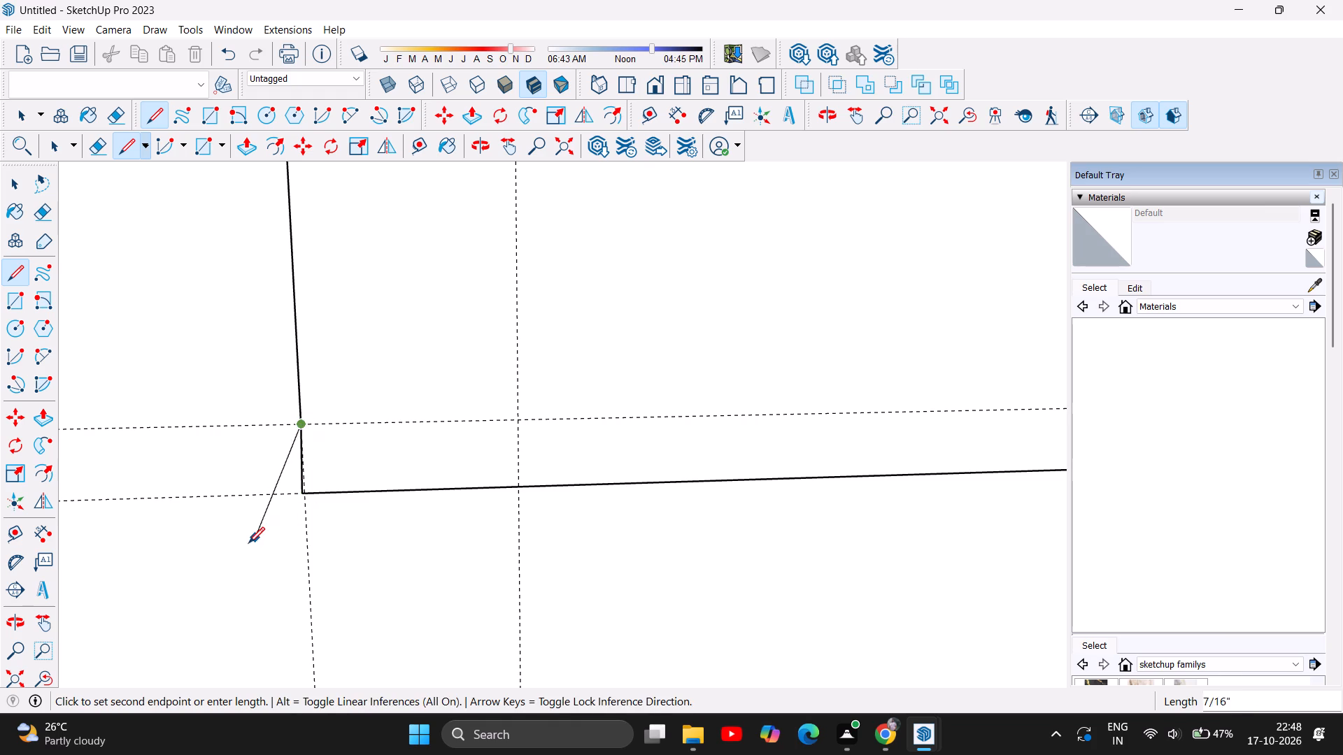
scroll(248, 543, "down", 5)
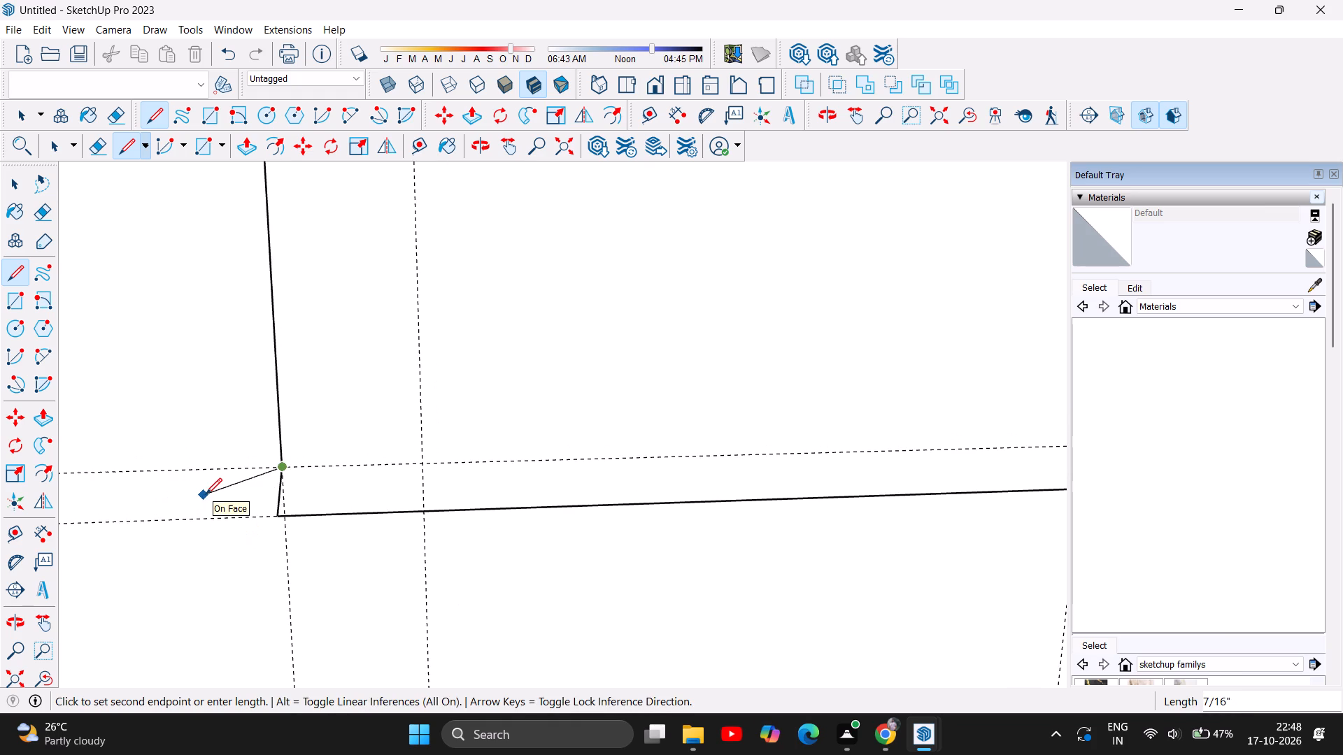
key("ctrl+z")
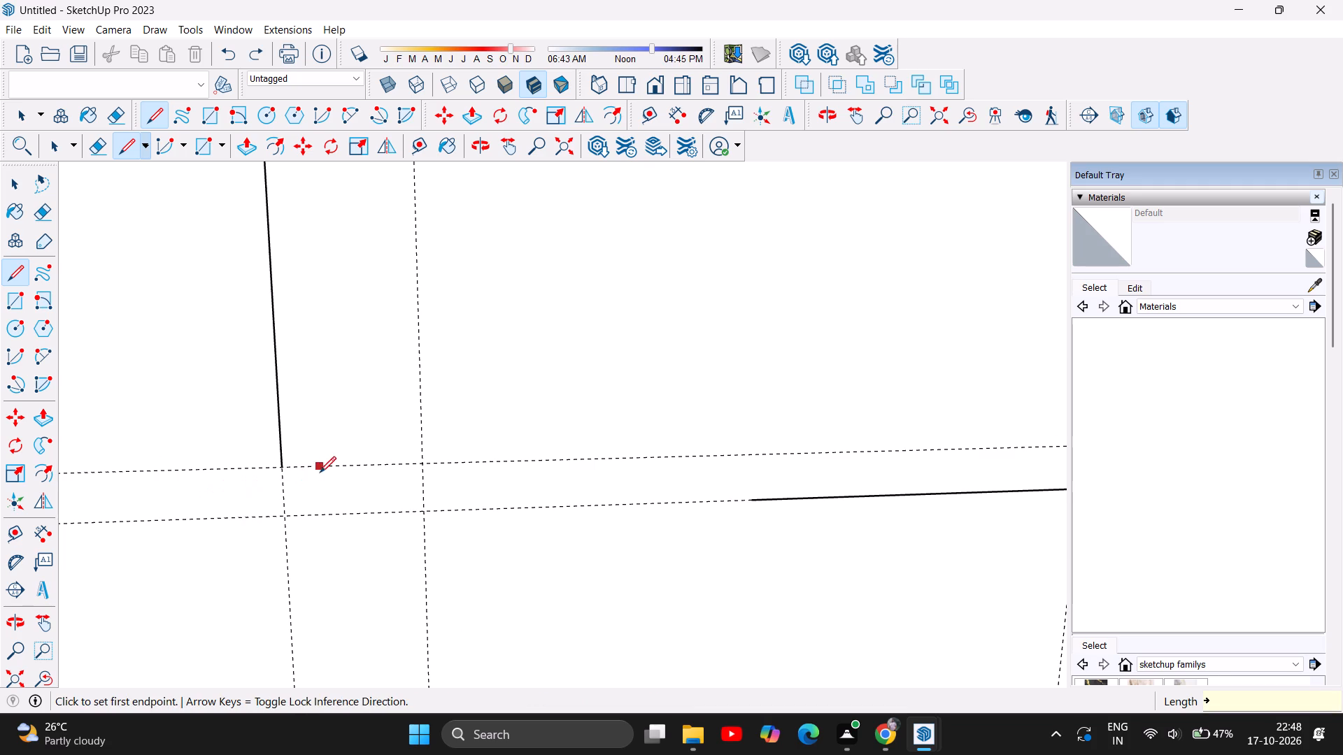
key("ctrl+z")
Examine where the two vertical side lines end against the paired horizontal guides below the lower panel.
scroll(279, 496, "down", 12)
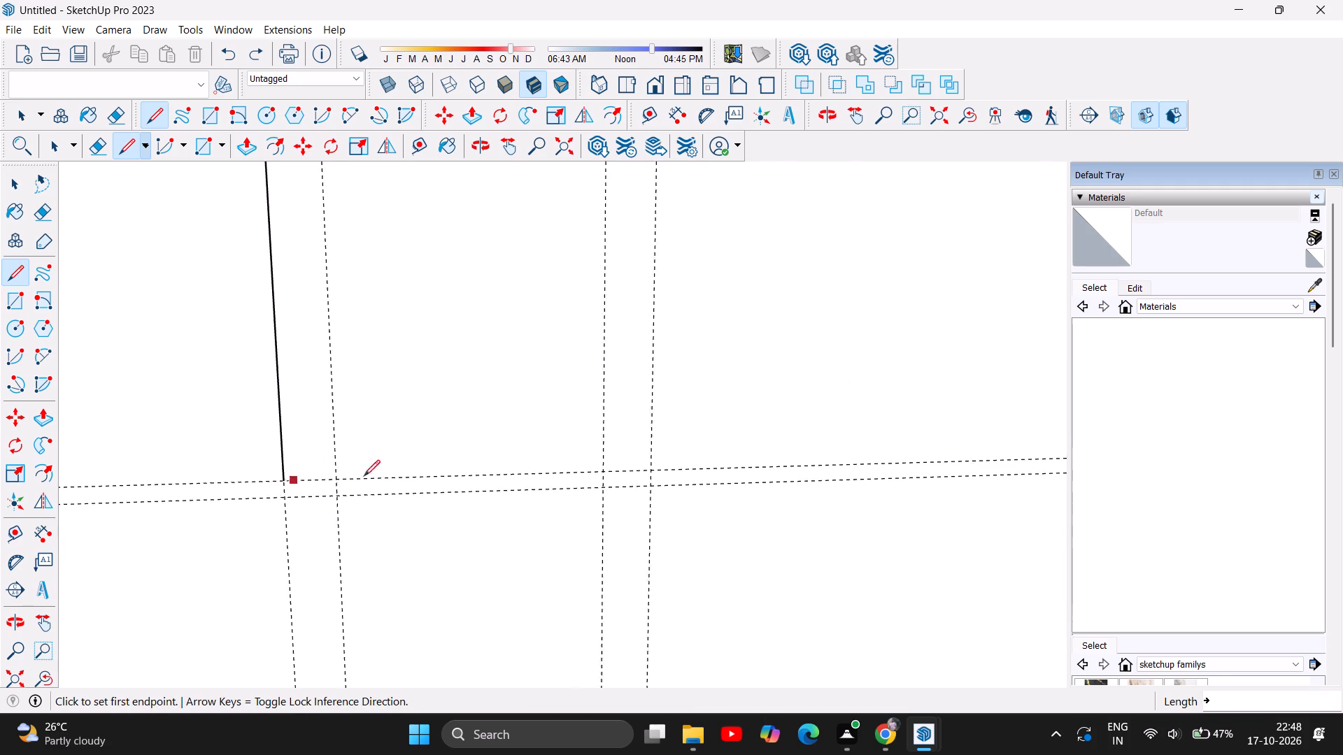
scroll(481, 484, "down", 8)
scroll(392, 477, "down", 9)
scroll(253, 521, "down", 7)
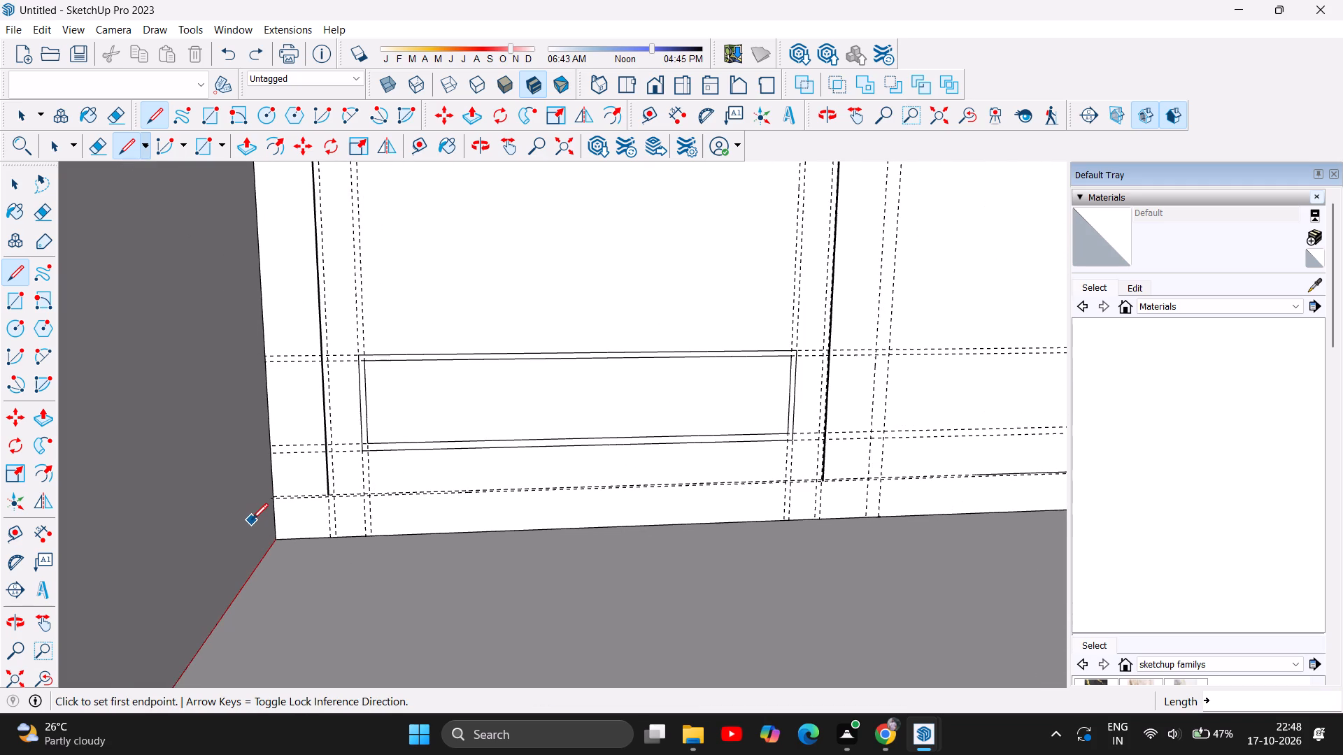
scroll(774, 470, "up", 7)
scroll(904, 500, "up", 8)
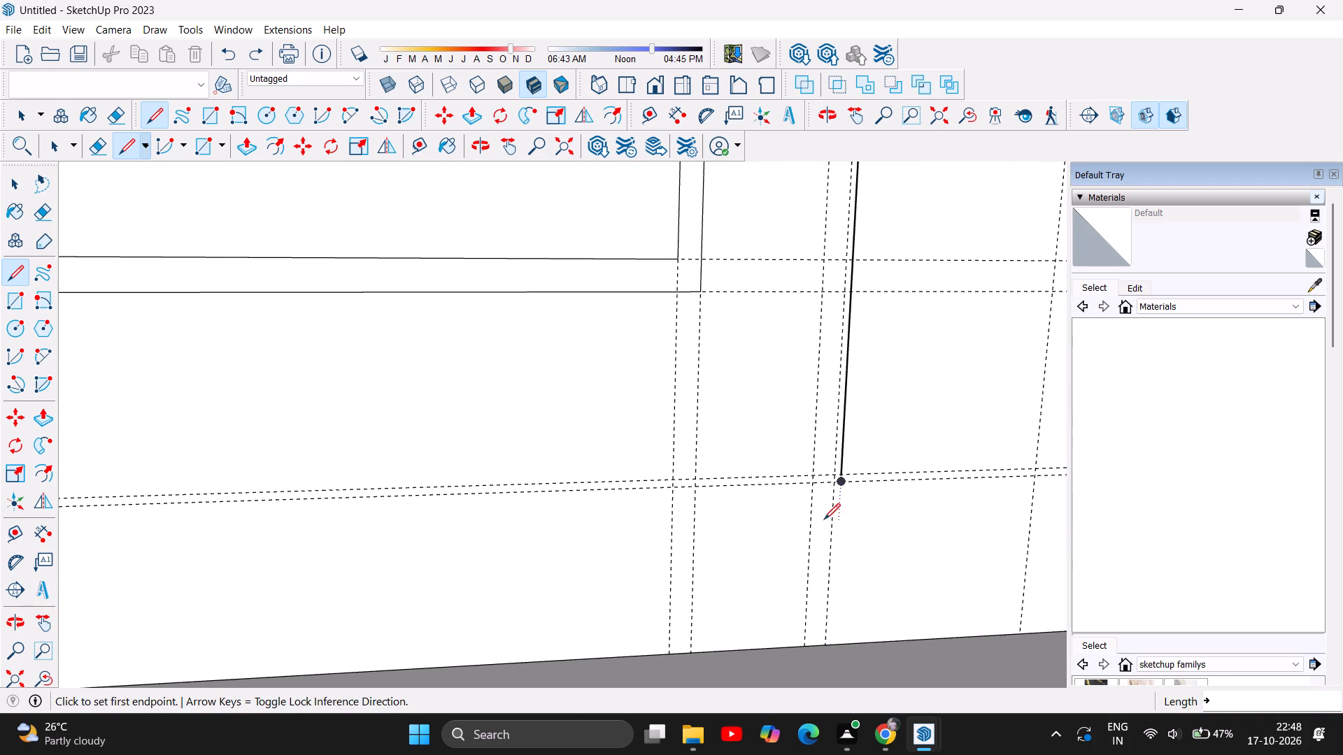
scroll(824, 519, "up", 7)
scroll(1017, 517, "up", 1)
scroll(1018, 517, "down", 4)
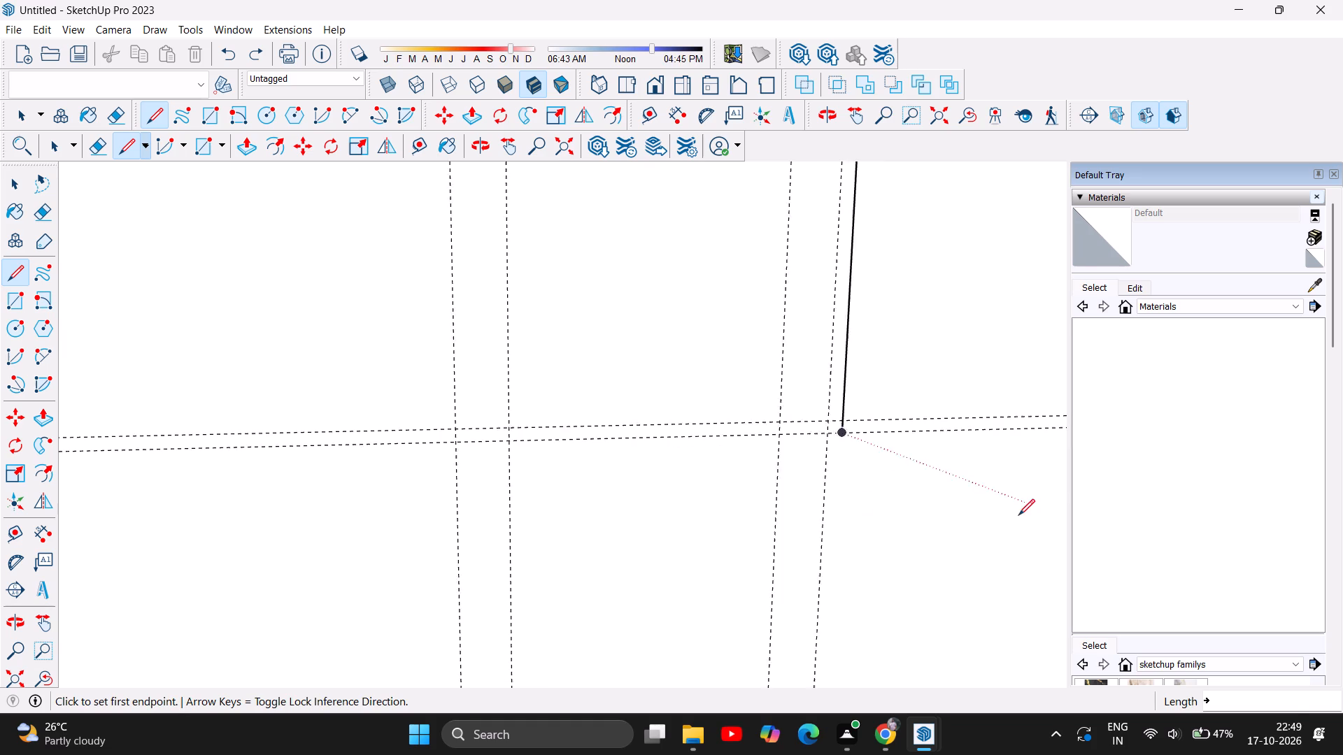
scroll(1018, 515, "down", 4)
scroll(999, 377, "down", 9)
scroll(1045, 443, "down", 7)
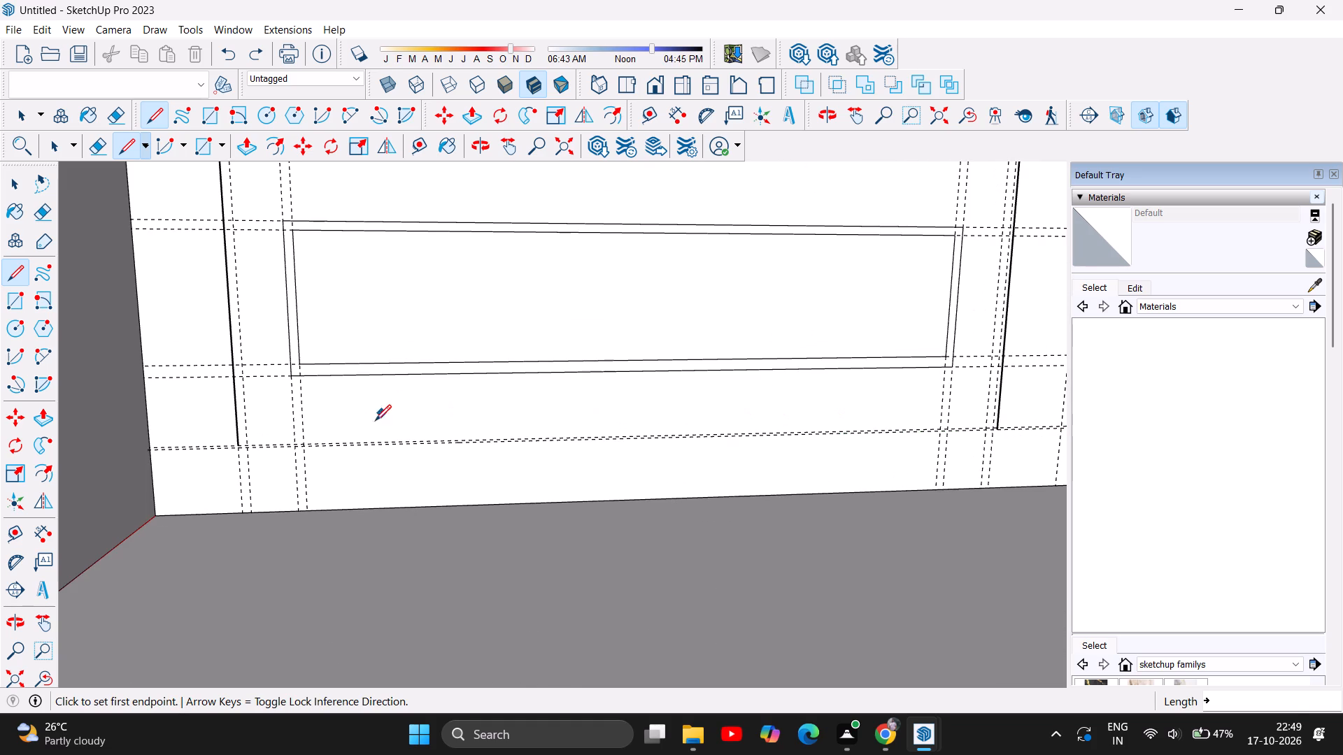
Extend the side line near the dark wall about 1" downward, from its lower end to the lower of the paired guides below the panel.
scroll(242, 454, "up", 15)
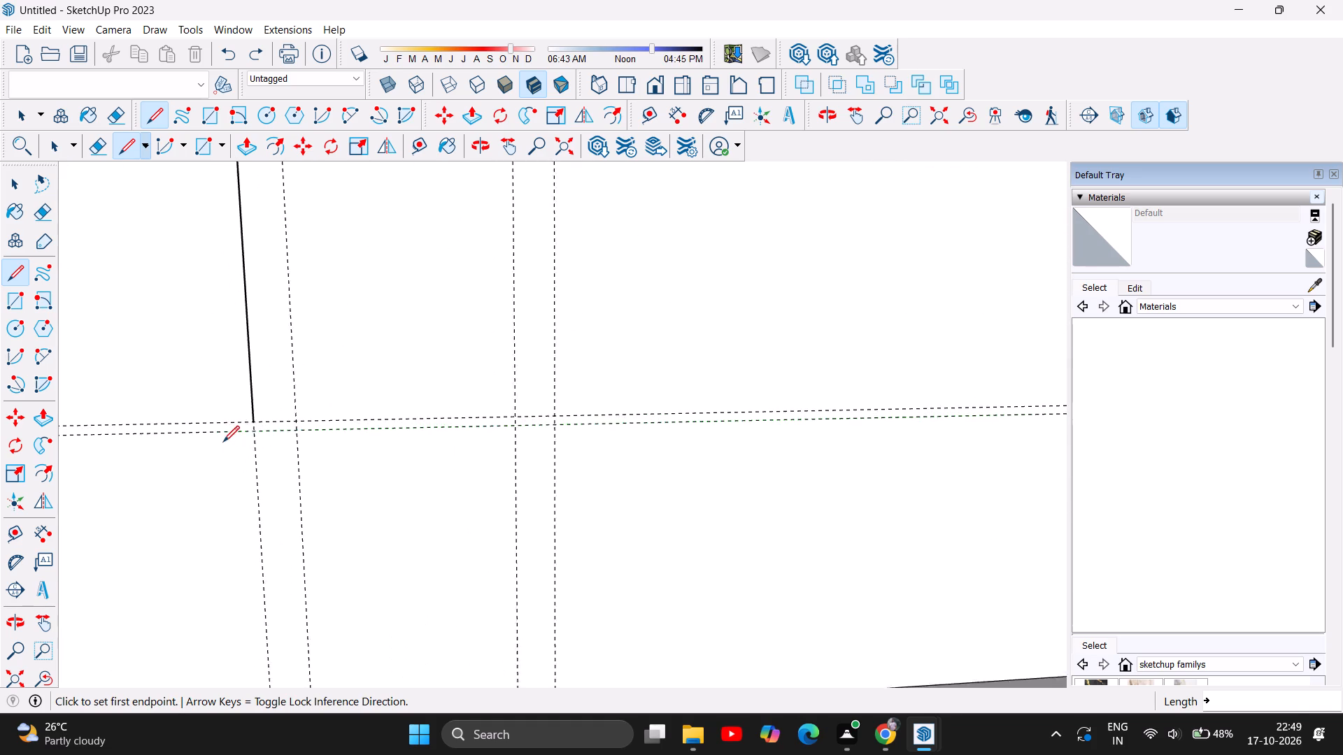
scroll(223, 442, "up", 10)
left_click(252, 408)
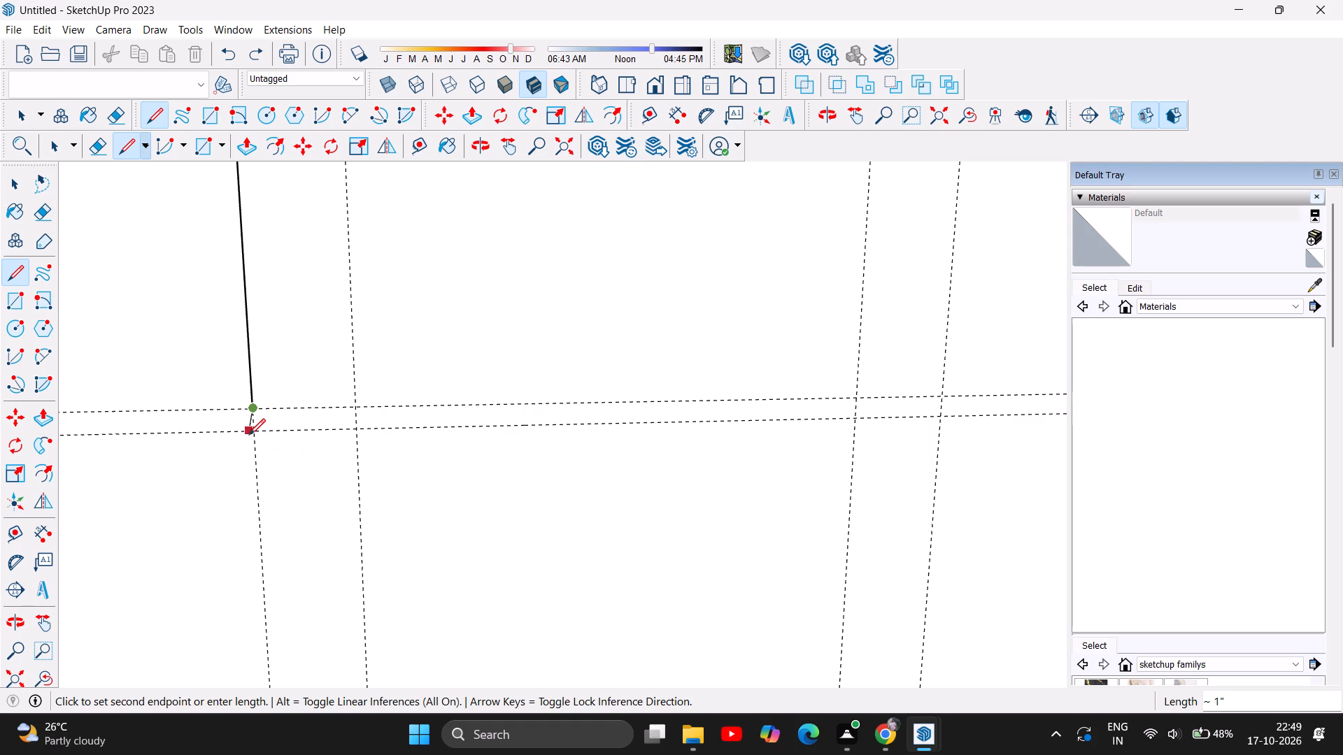
scroll(251, 437, "up", 7)
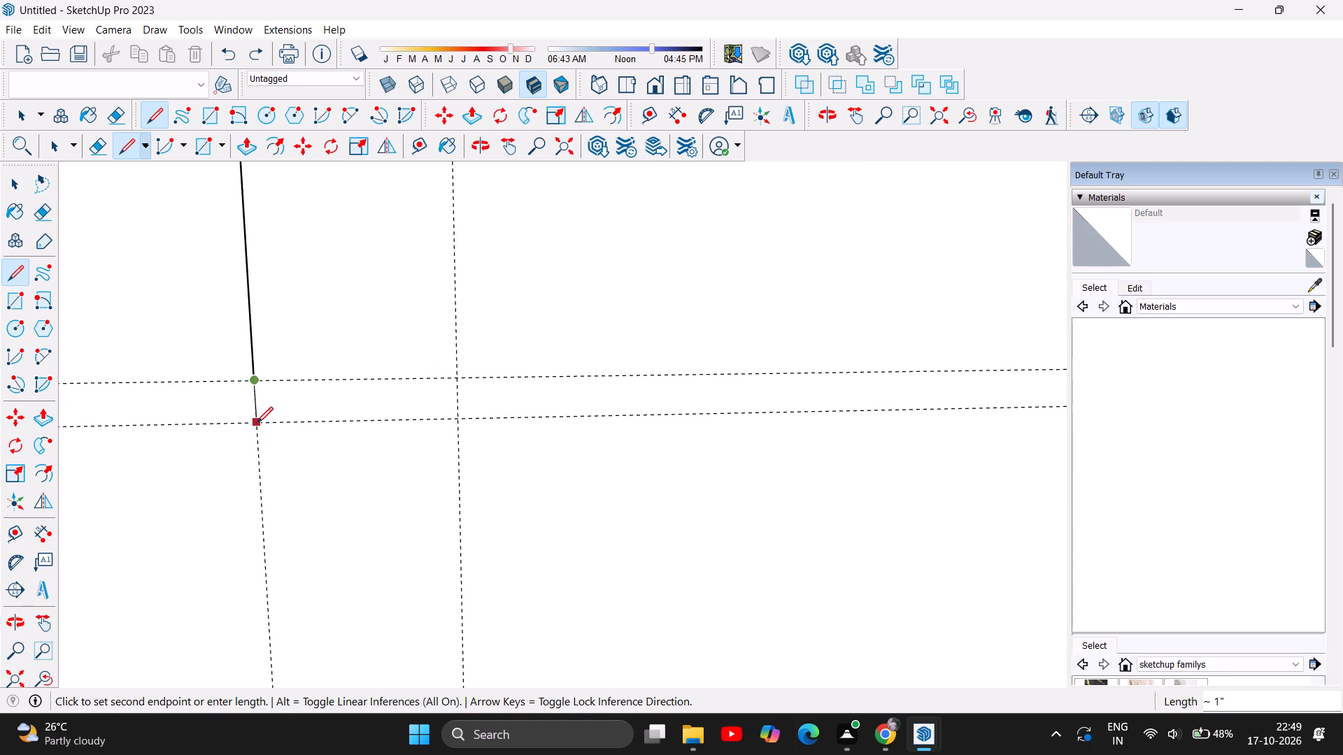
left_click(257, 423)
scroll(162, 489, "down", 12)
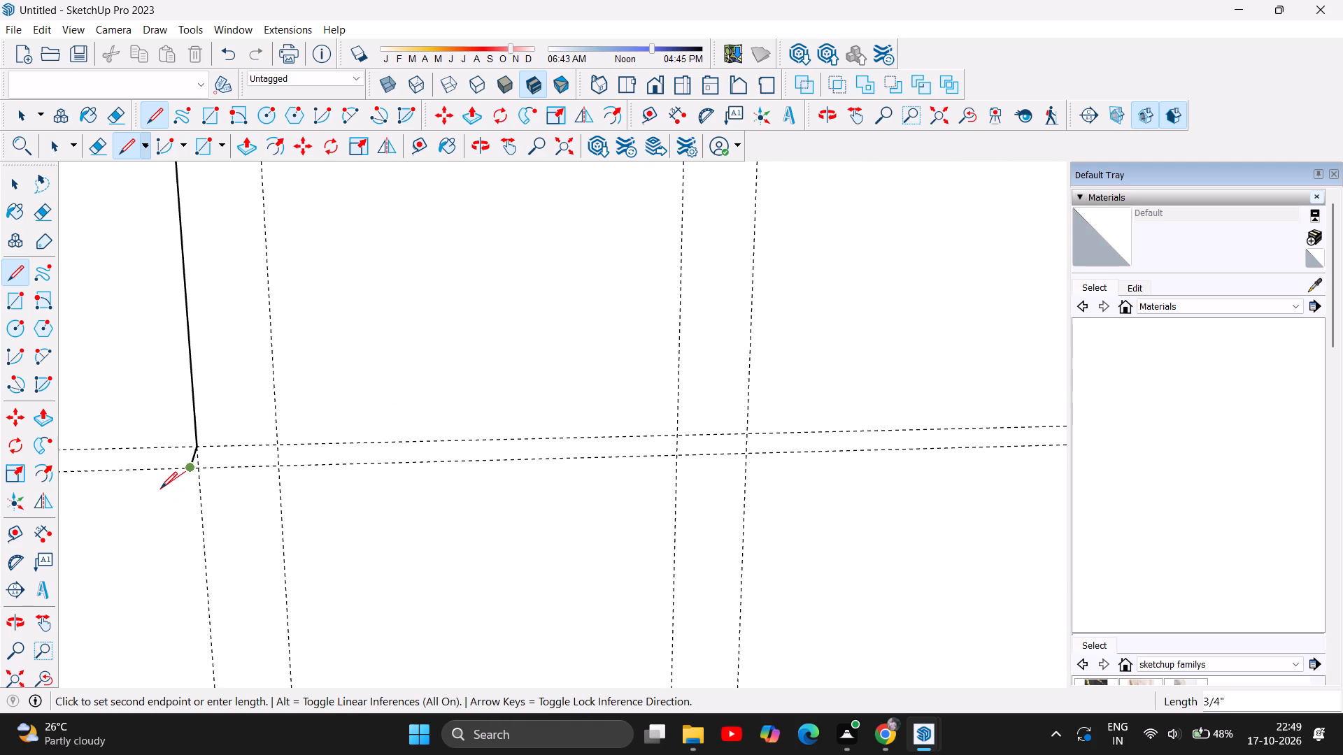
Undo the last short extension at the lower end of the side line near the dark wall.
scroll(161, 488, "down", 8)
scroll(169, 496, "up", 7)
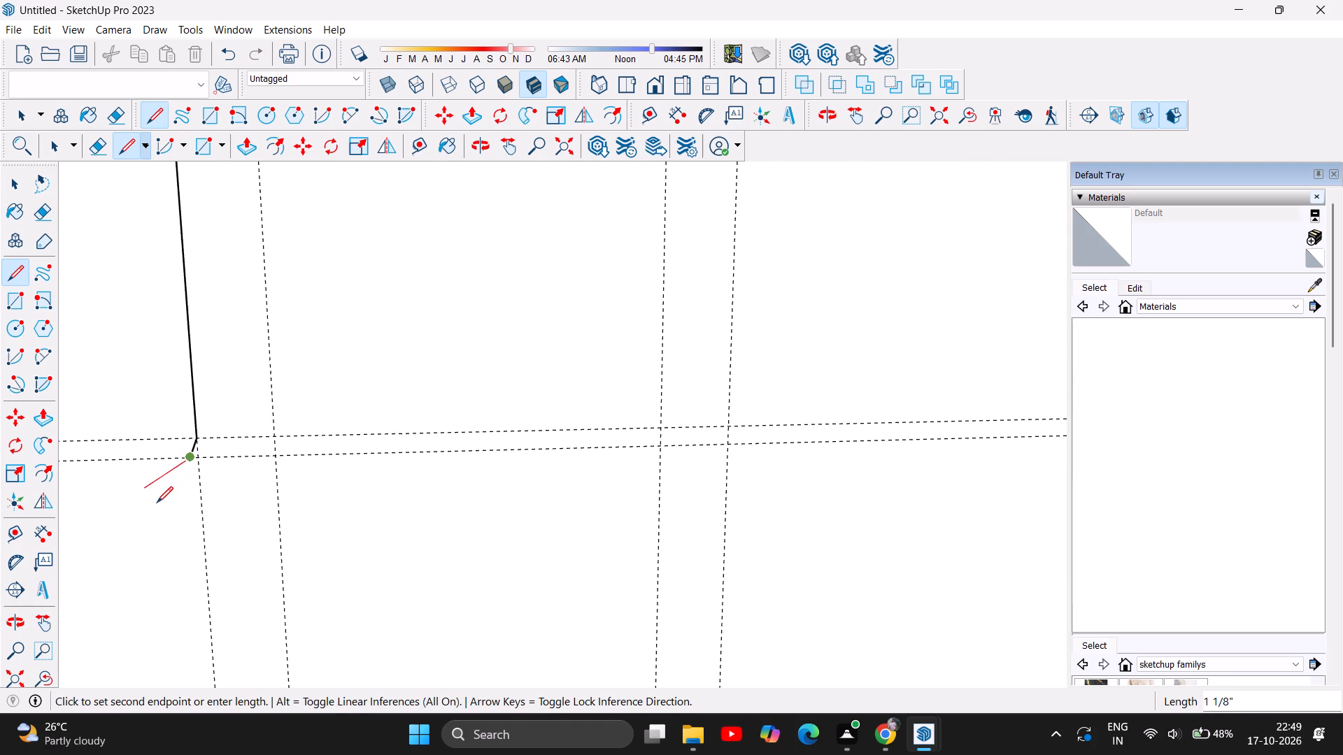
key("ctrl+z")
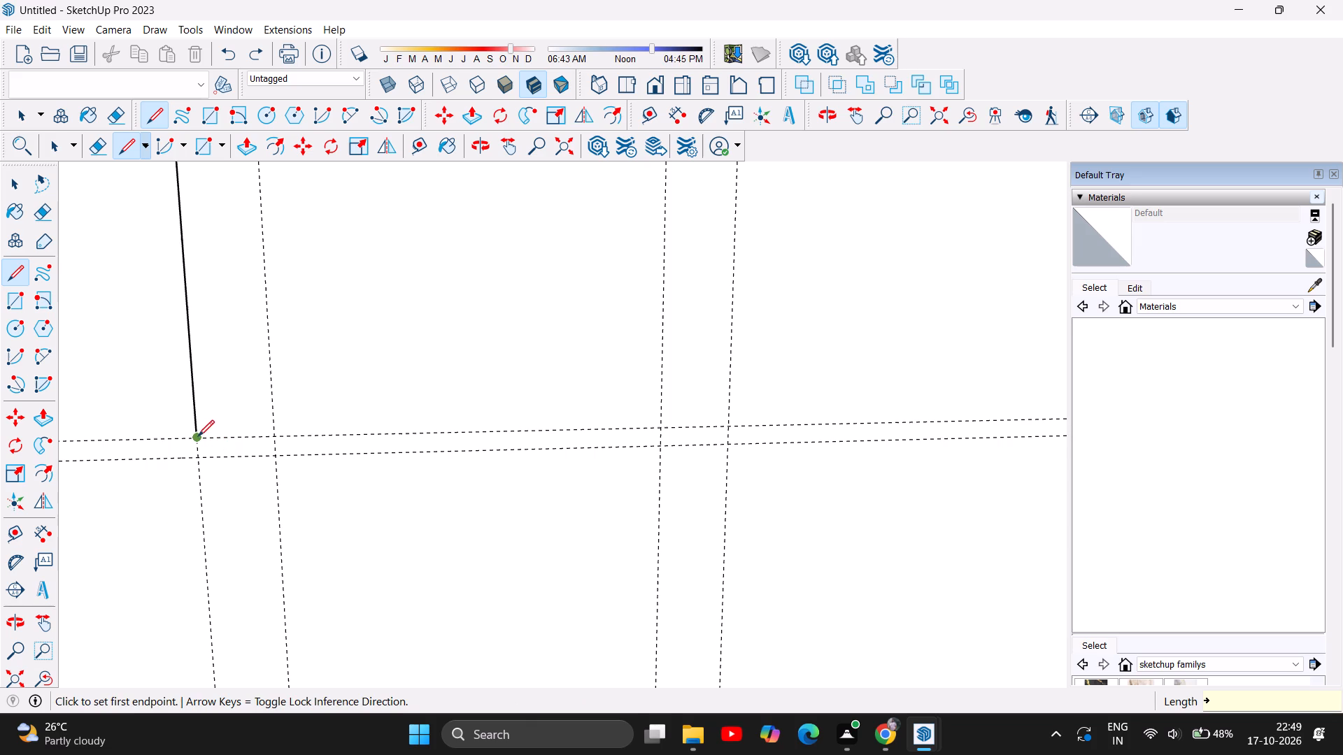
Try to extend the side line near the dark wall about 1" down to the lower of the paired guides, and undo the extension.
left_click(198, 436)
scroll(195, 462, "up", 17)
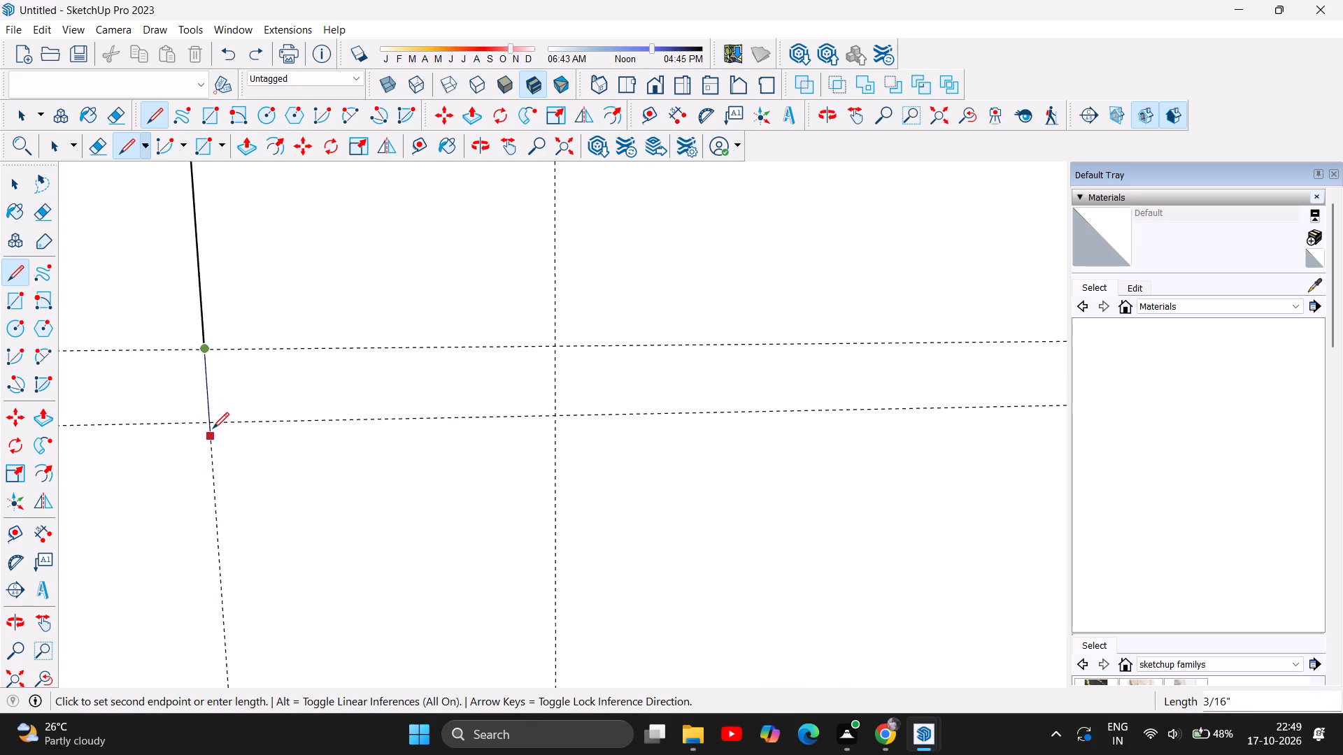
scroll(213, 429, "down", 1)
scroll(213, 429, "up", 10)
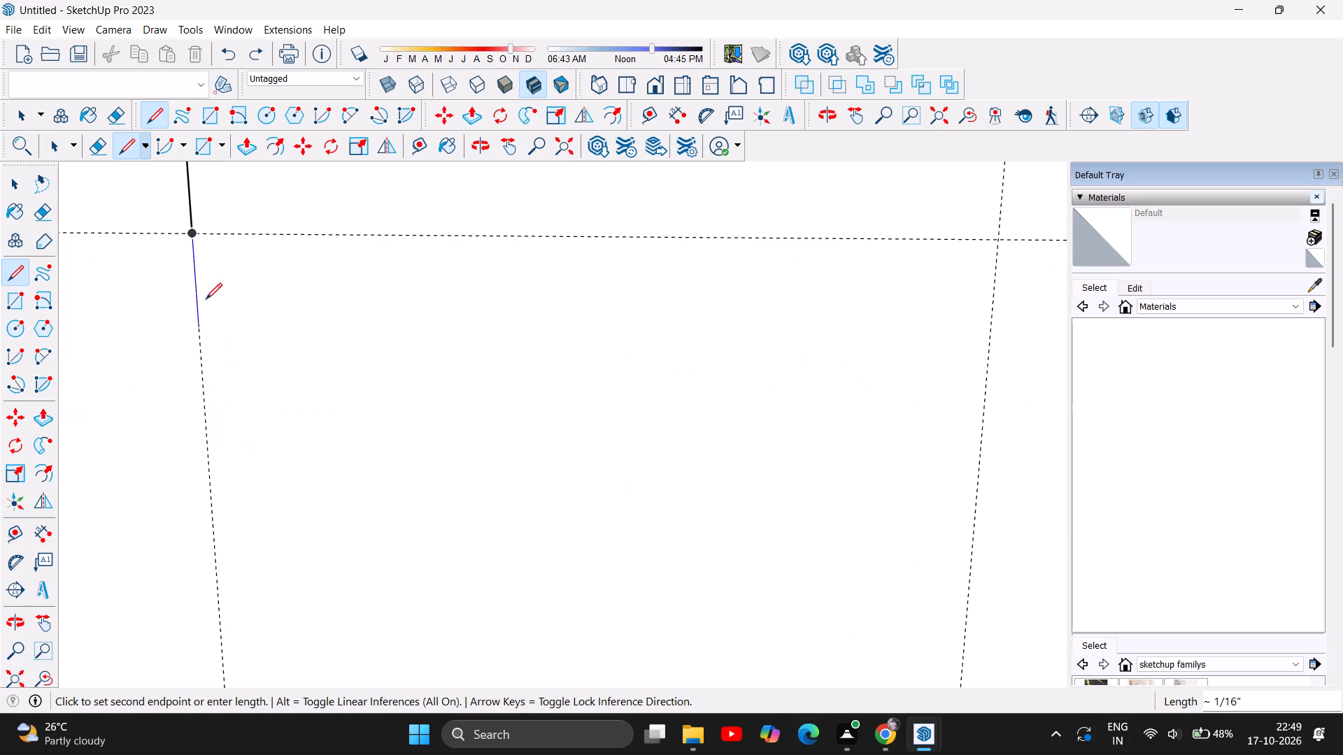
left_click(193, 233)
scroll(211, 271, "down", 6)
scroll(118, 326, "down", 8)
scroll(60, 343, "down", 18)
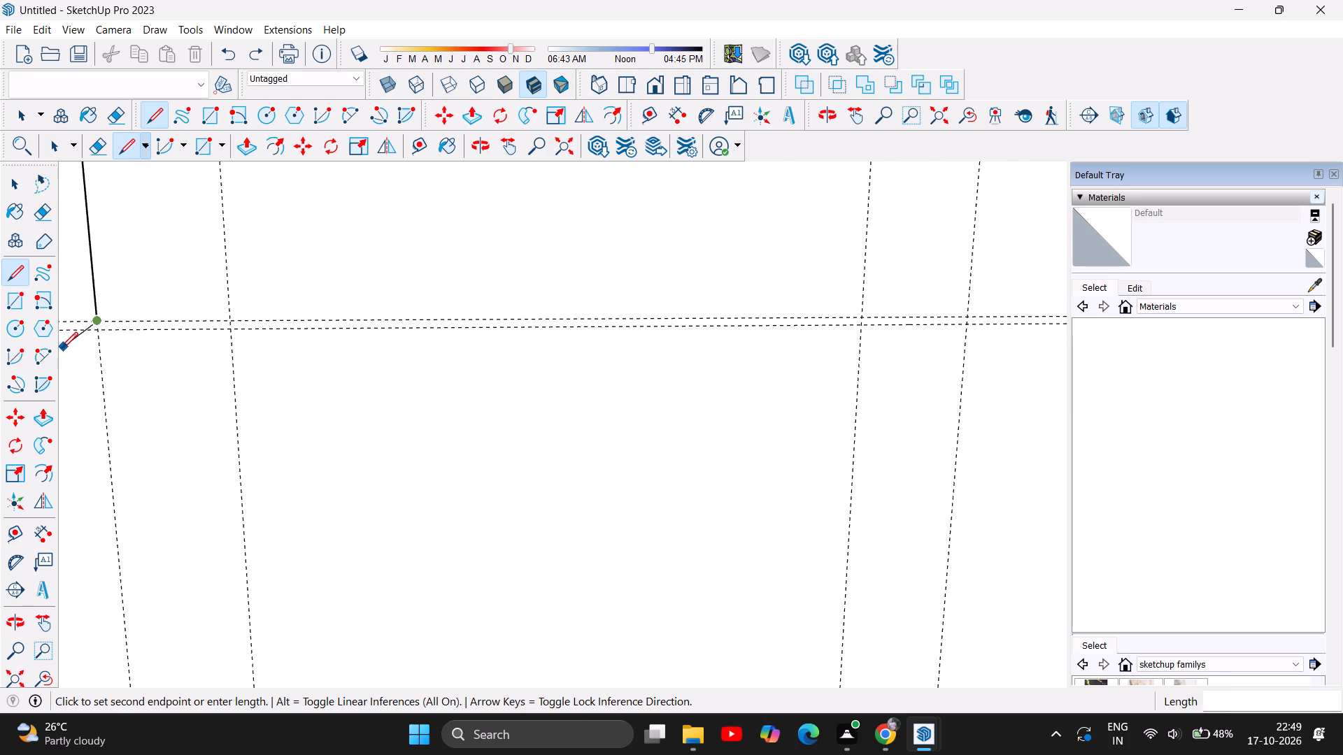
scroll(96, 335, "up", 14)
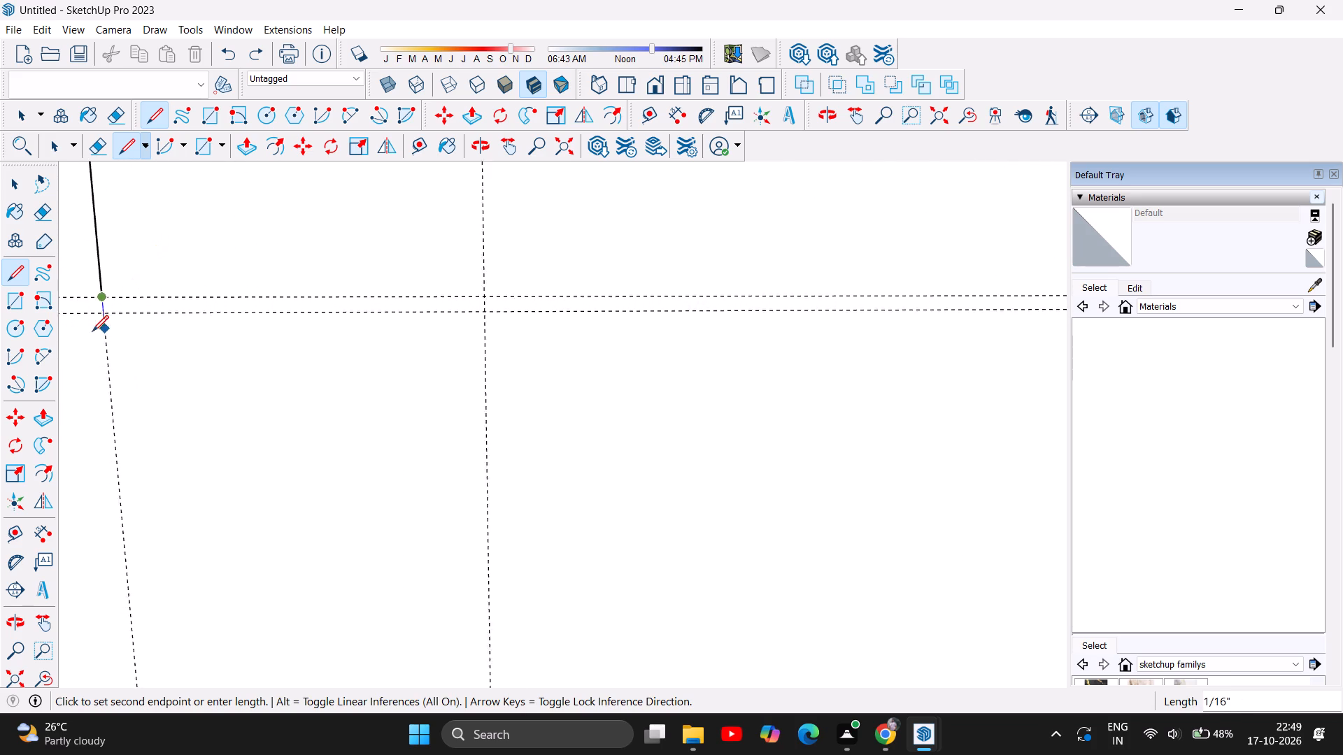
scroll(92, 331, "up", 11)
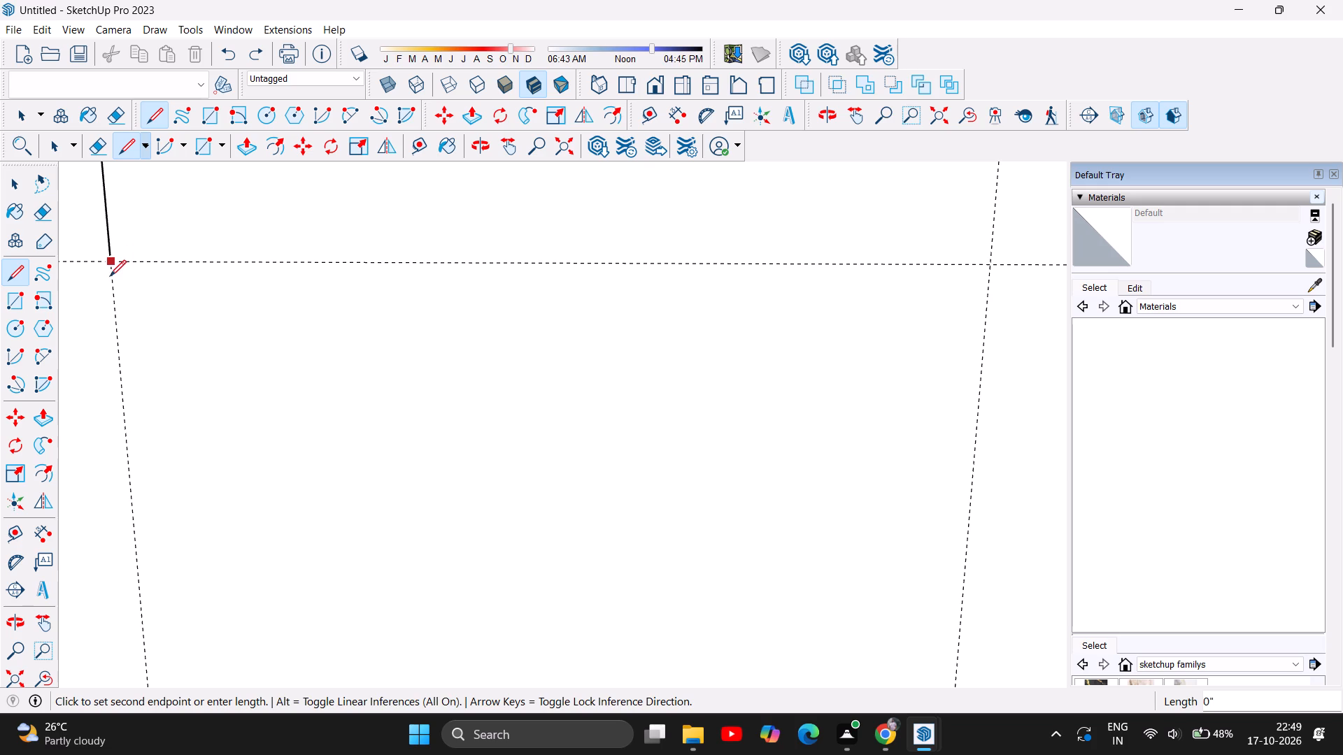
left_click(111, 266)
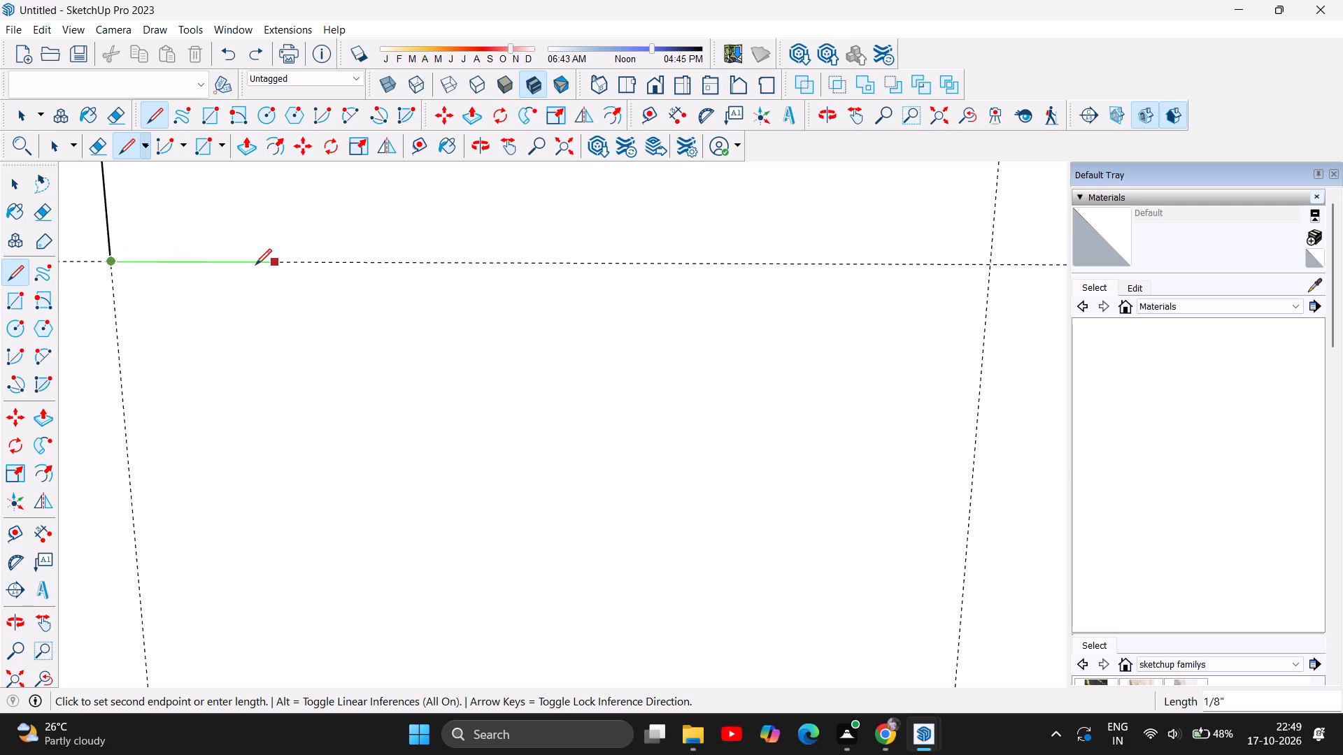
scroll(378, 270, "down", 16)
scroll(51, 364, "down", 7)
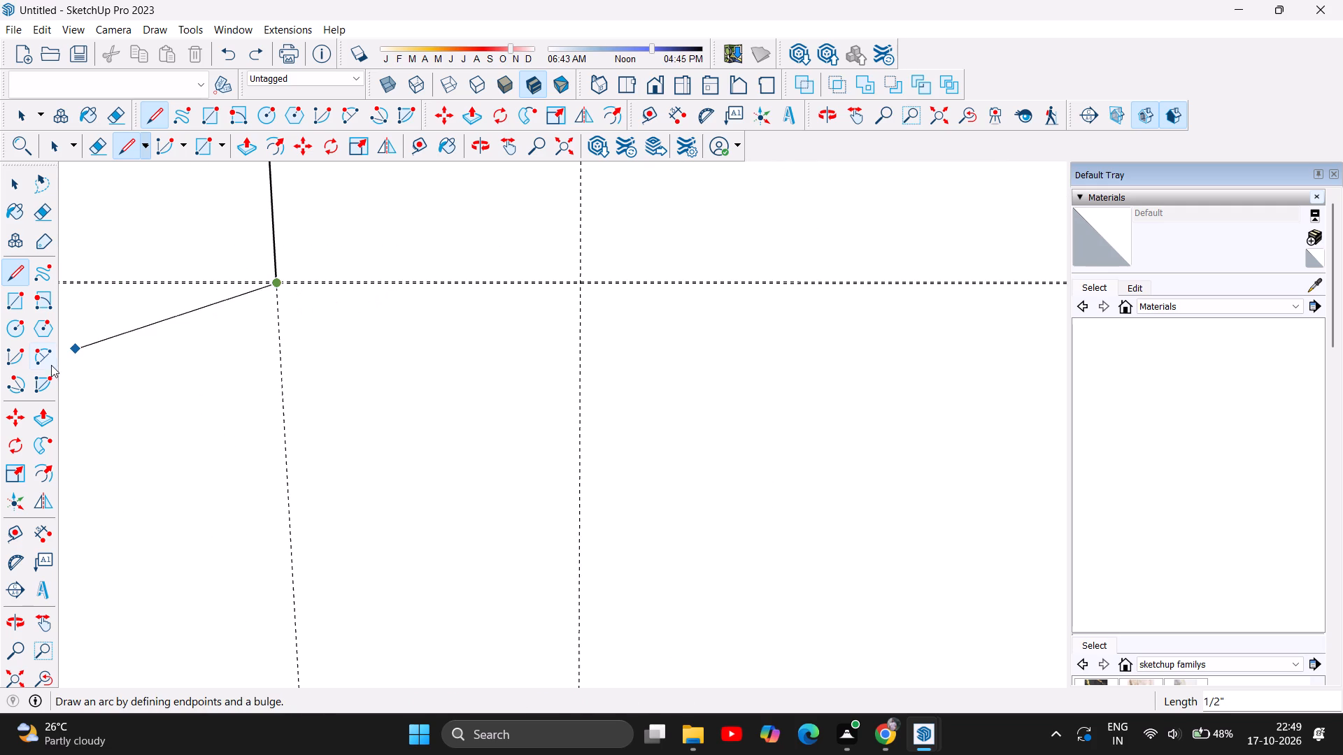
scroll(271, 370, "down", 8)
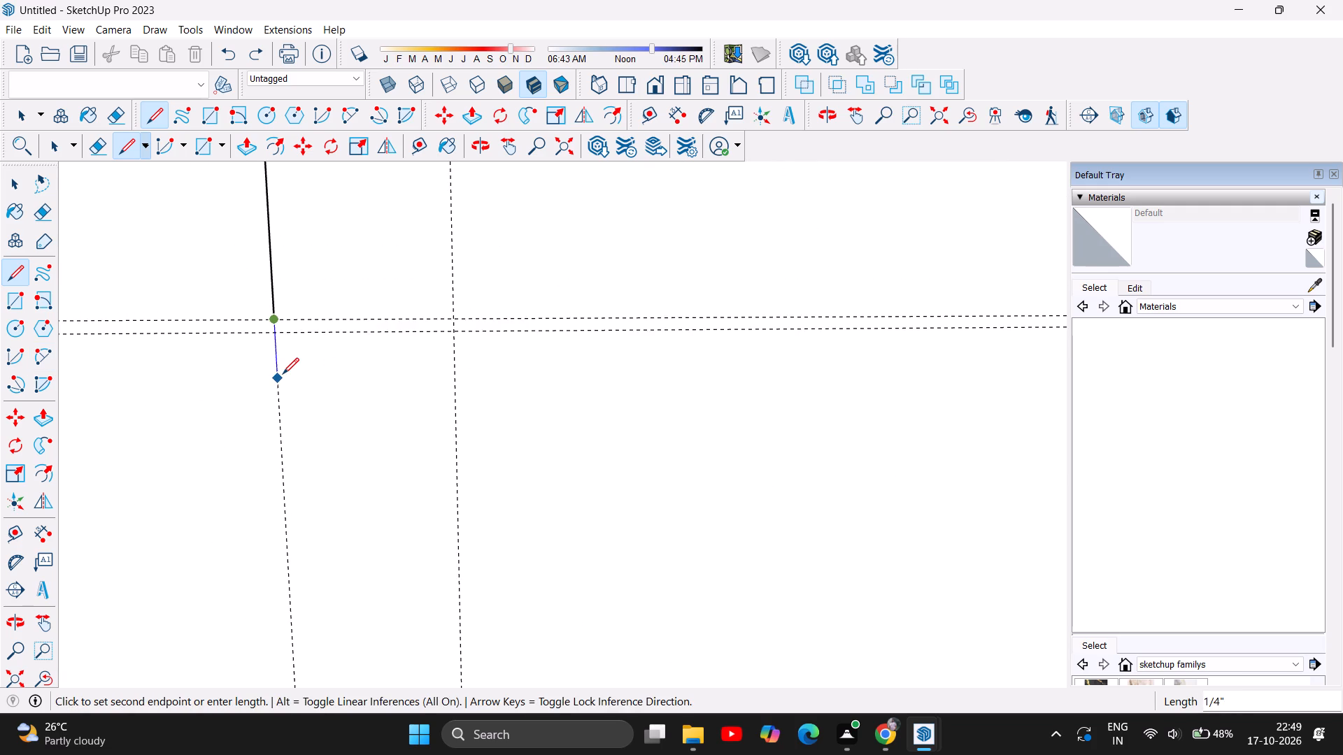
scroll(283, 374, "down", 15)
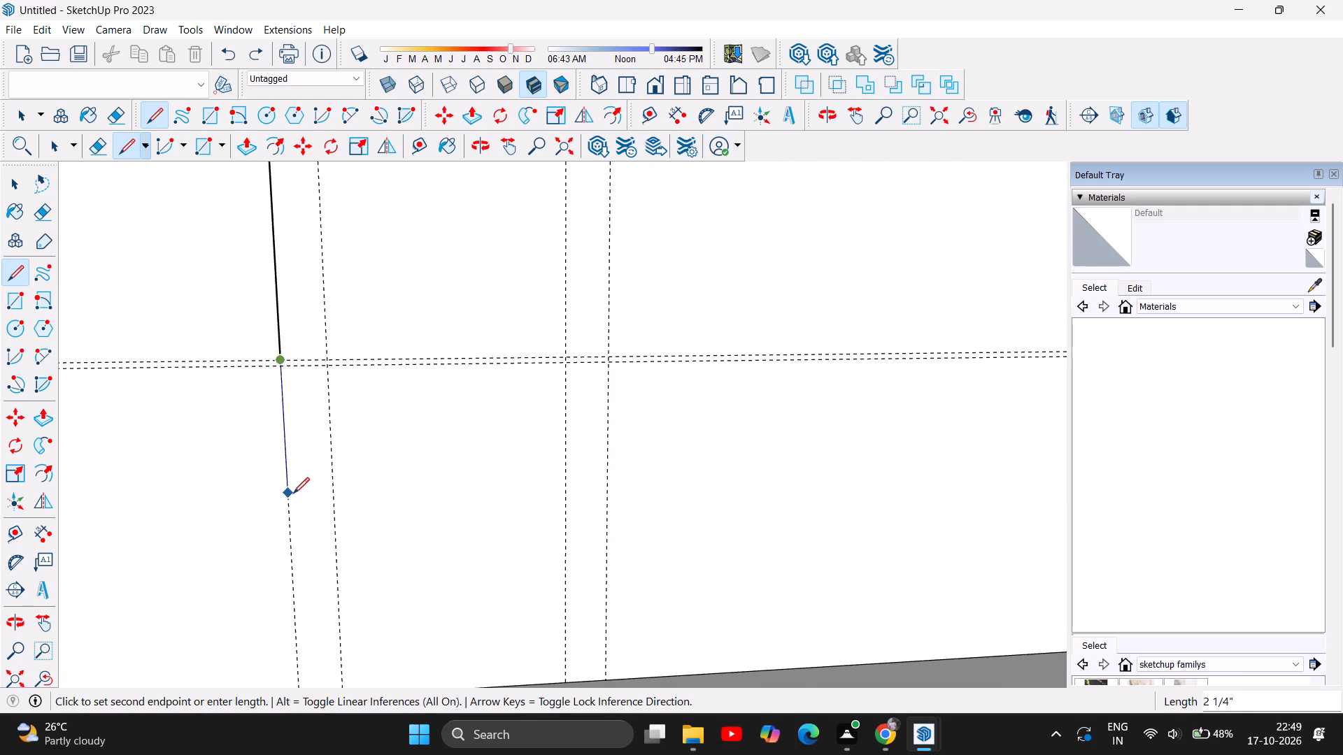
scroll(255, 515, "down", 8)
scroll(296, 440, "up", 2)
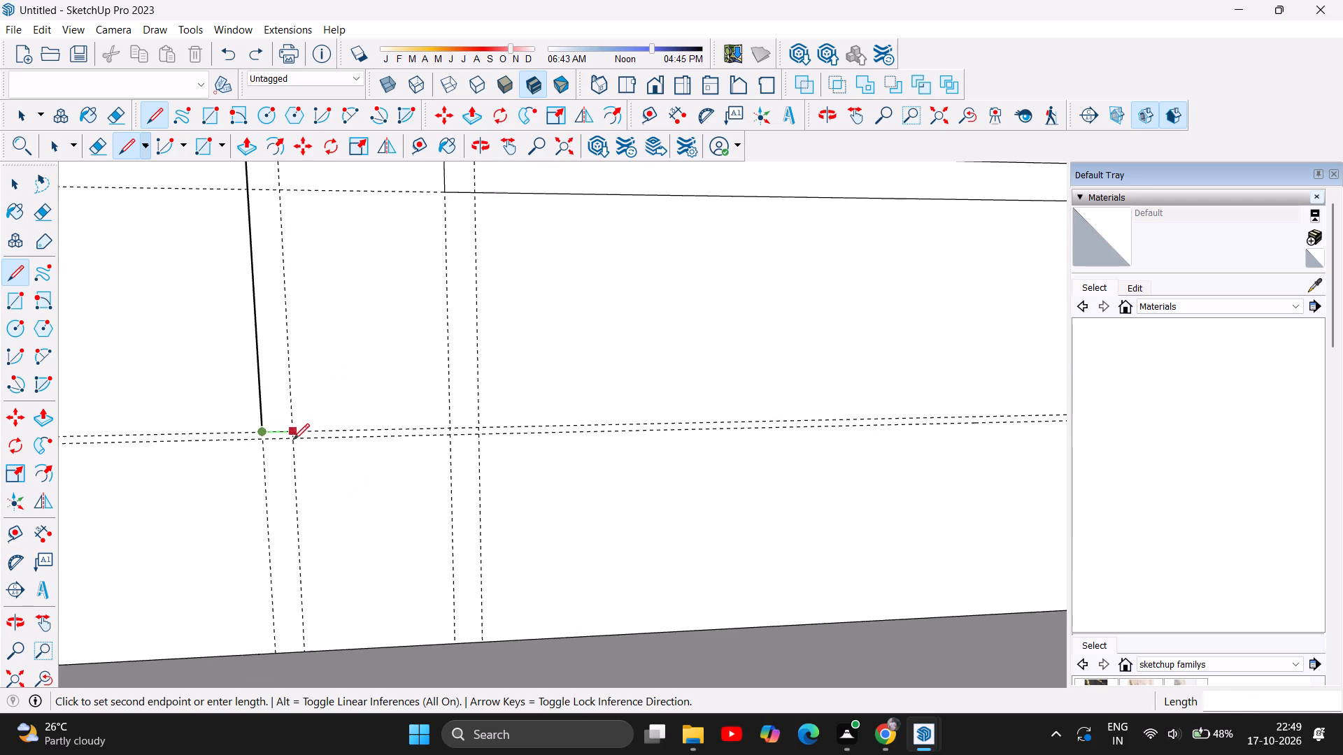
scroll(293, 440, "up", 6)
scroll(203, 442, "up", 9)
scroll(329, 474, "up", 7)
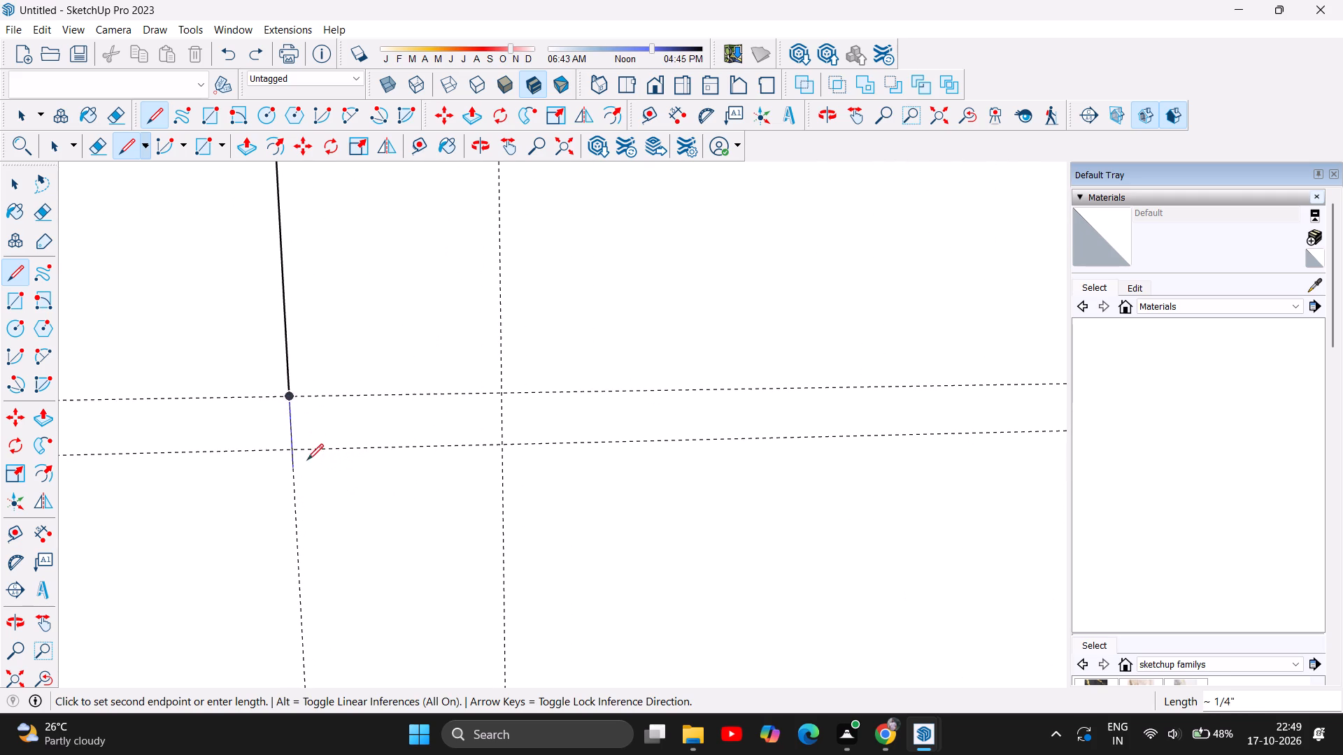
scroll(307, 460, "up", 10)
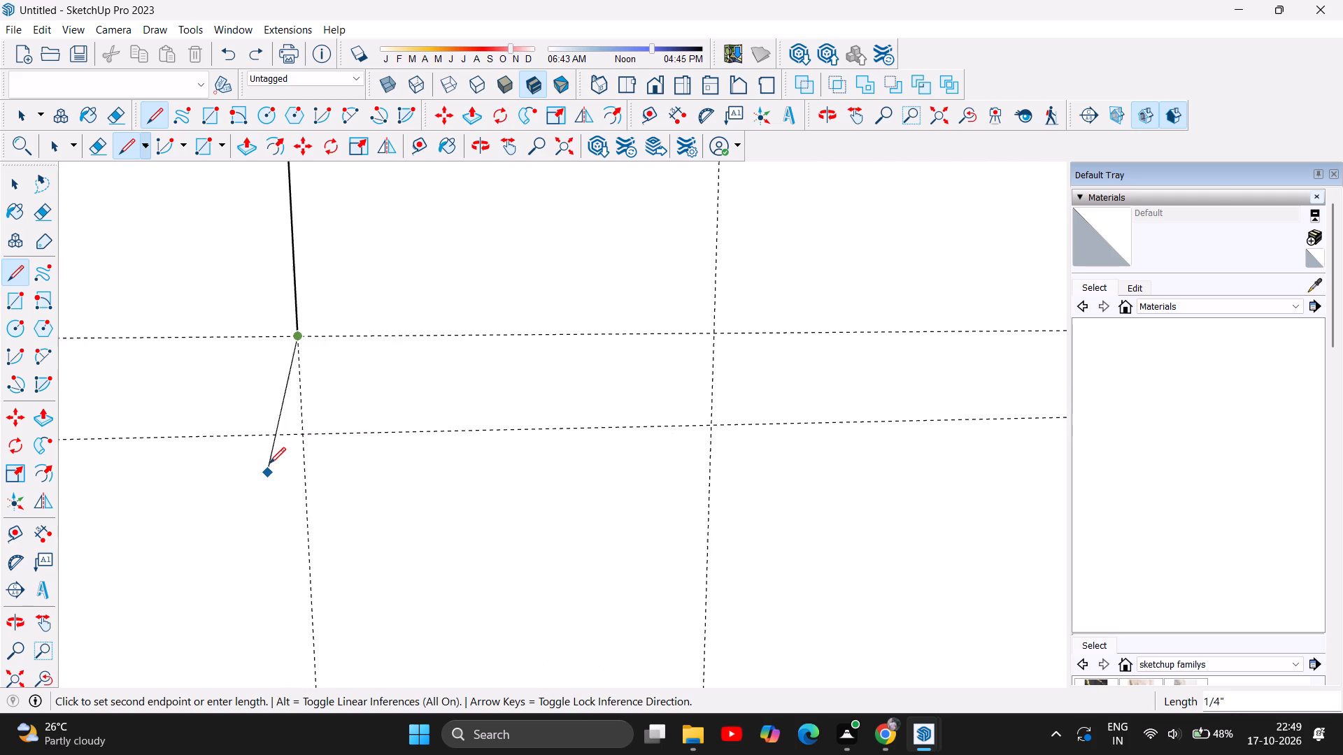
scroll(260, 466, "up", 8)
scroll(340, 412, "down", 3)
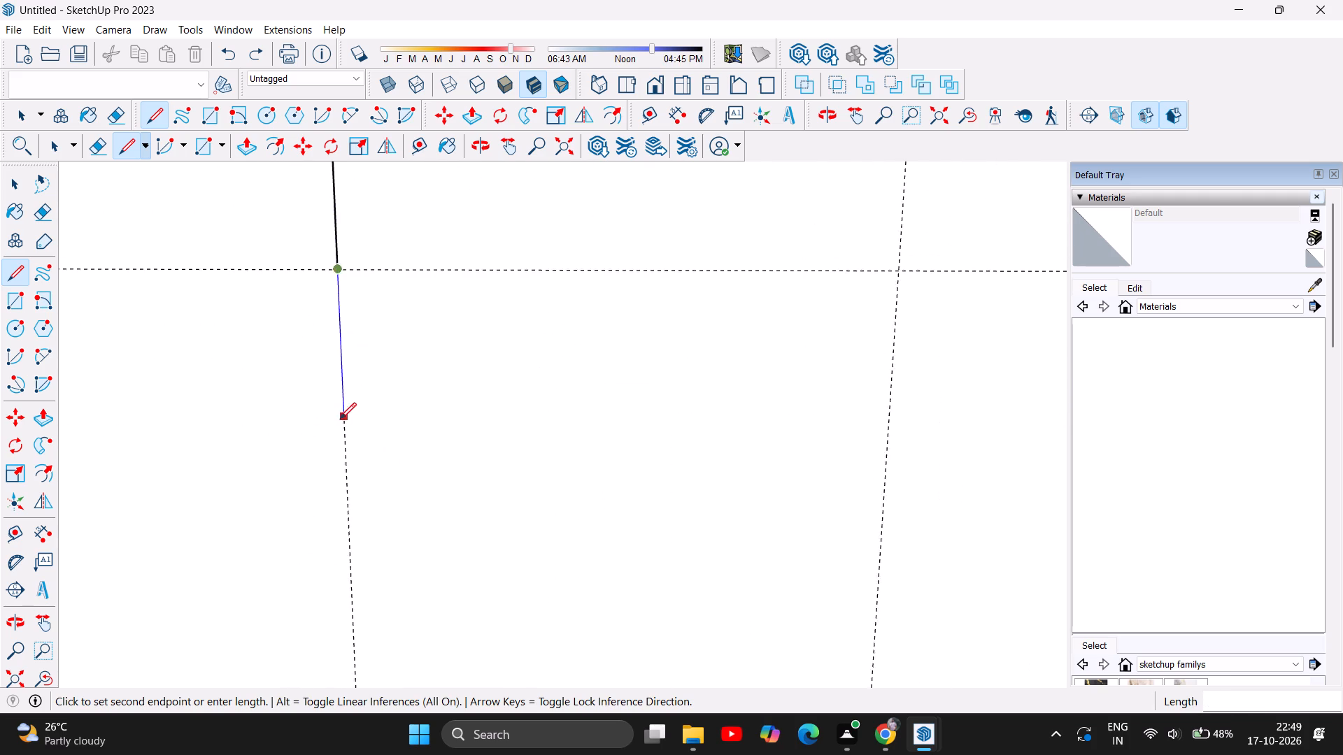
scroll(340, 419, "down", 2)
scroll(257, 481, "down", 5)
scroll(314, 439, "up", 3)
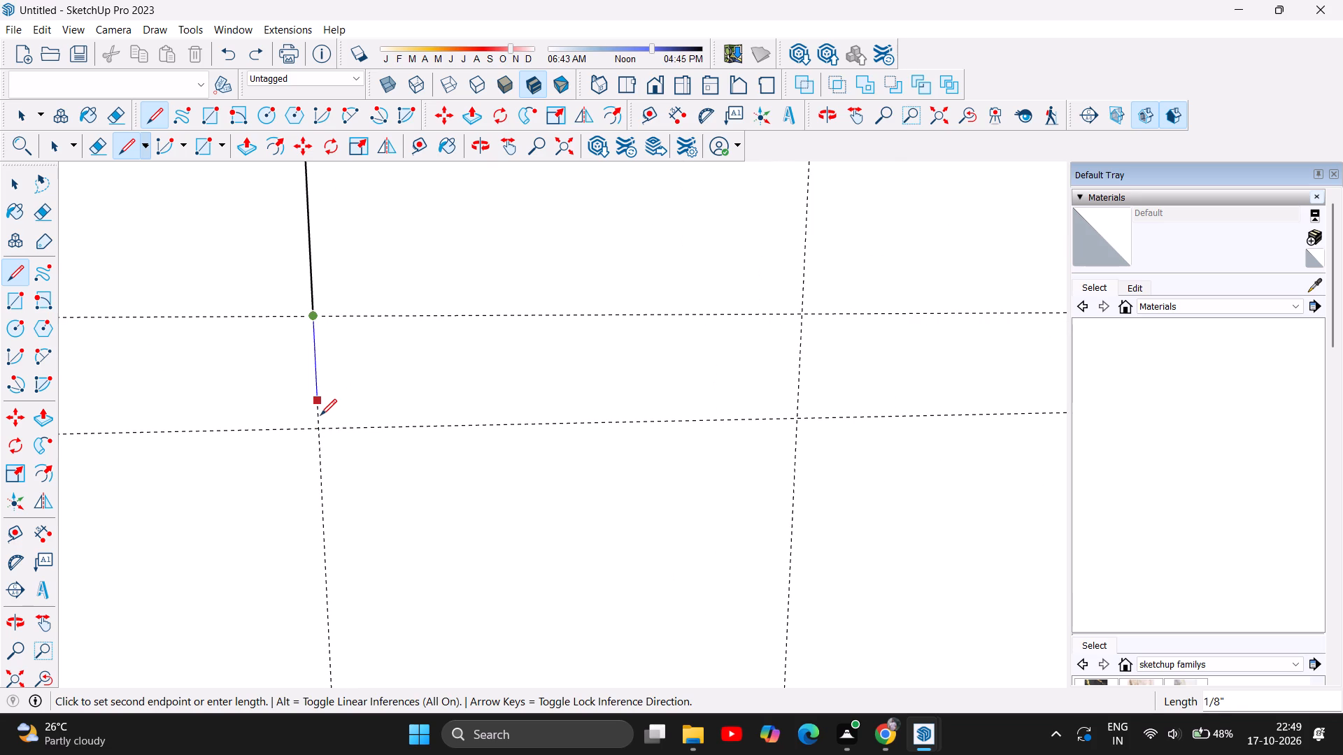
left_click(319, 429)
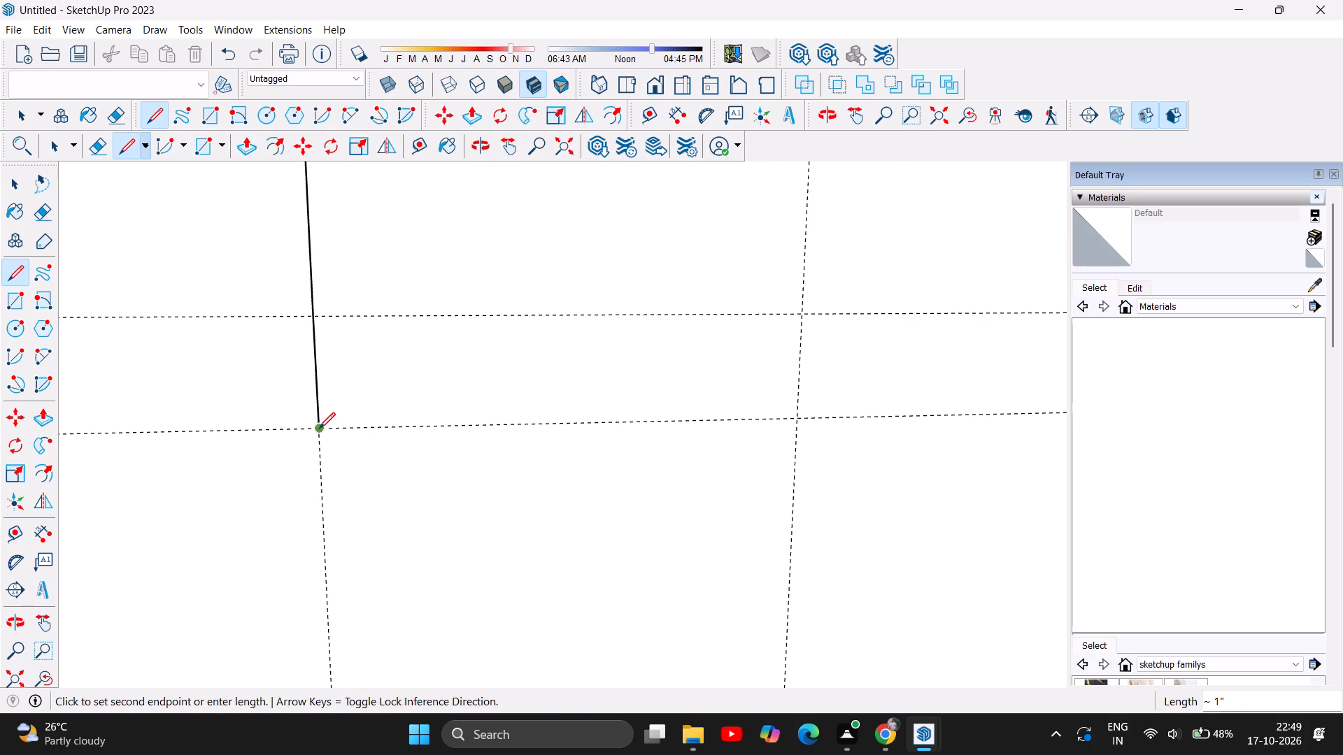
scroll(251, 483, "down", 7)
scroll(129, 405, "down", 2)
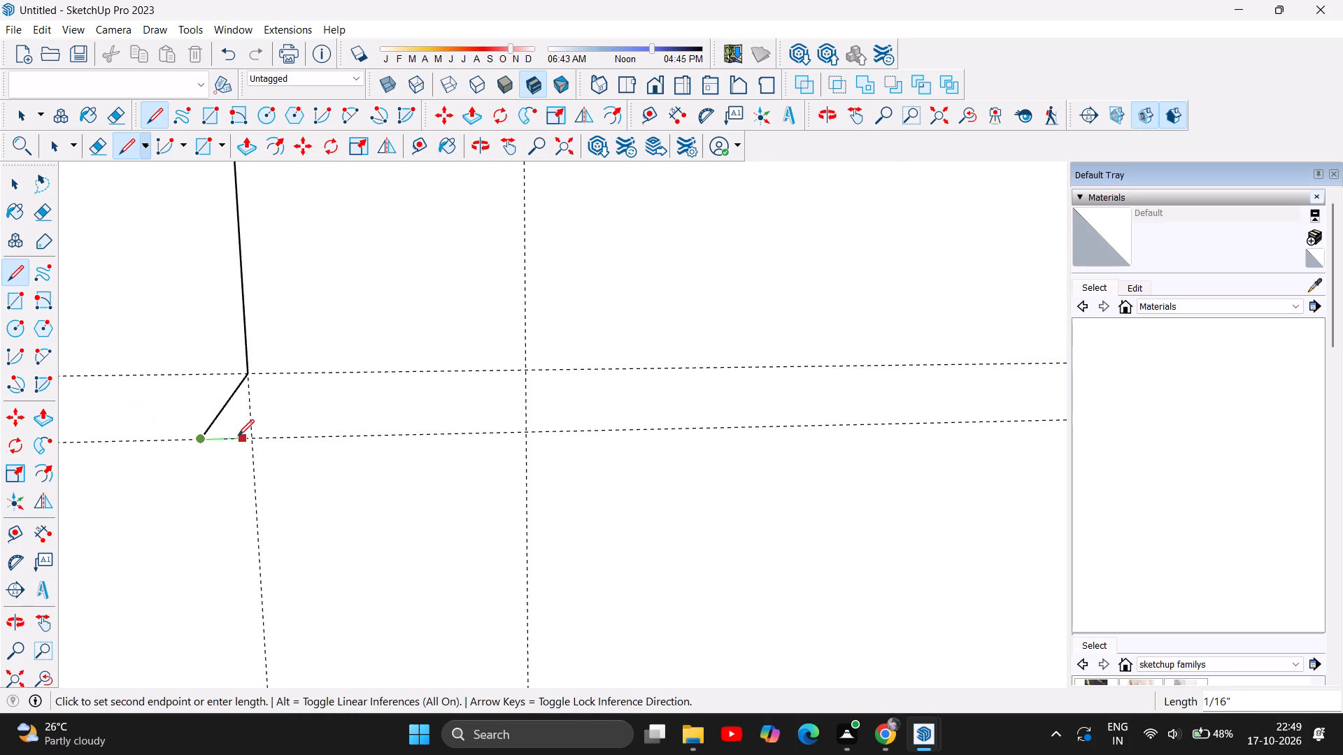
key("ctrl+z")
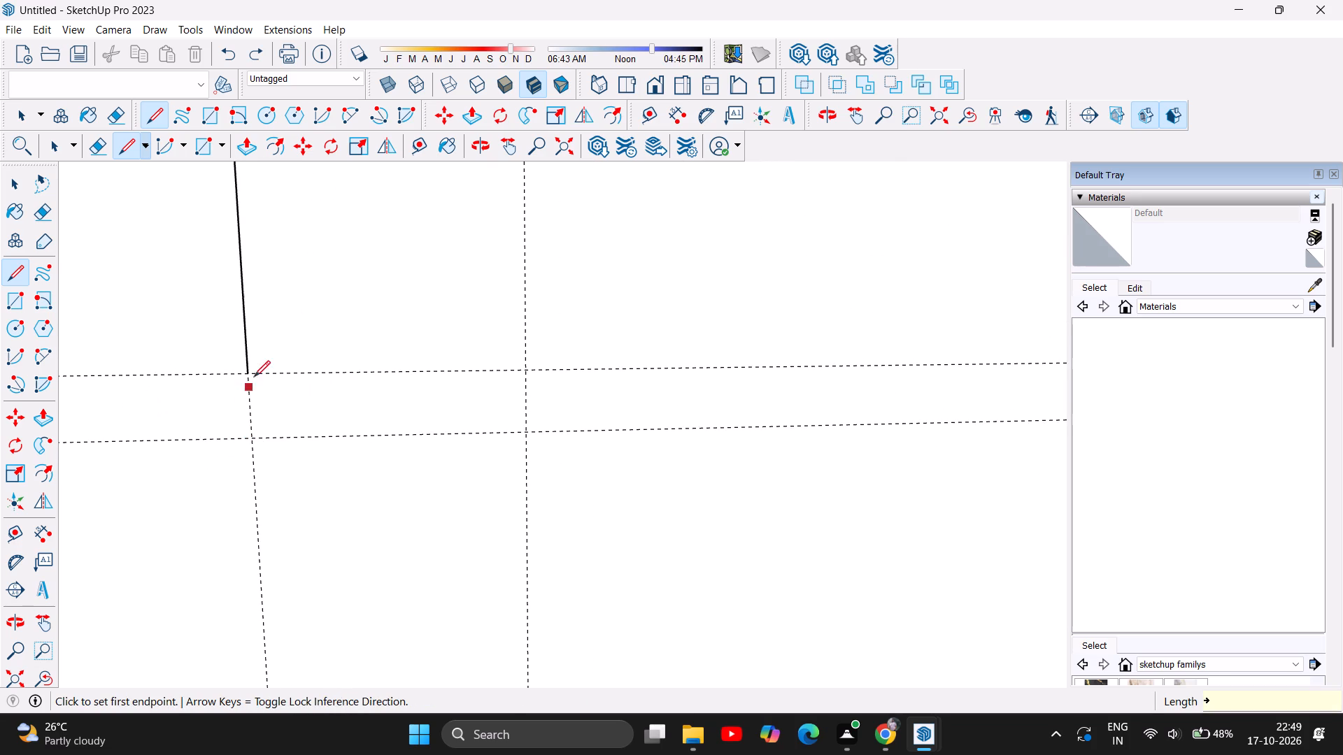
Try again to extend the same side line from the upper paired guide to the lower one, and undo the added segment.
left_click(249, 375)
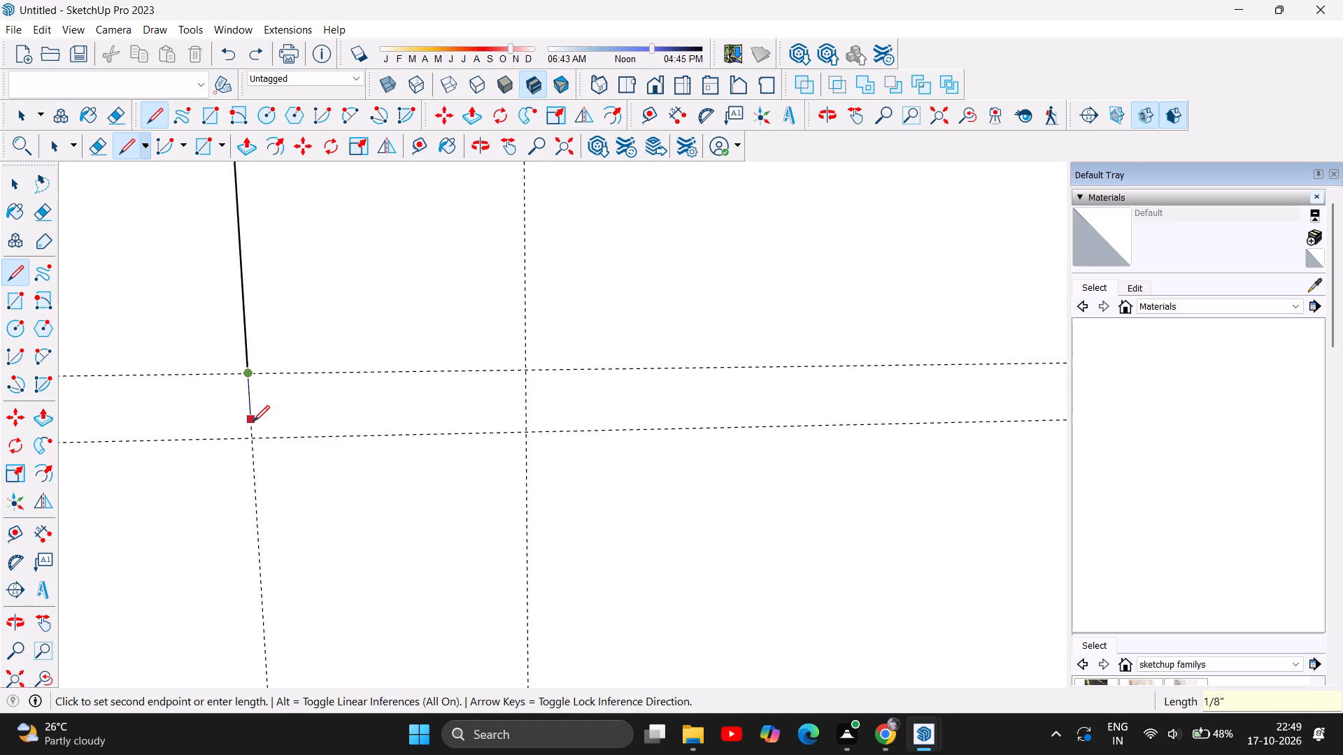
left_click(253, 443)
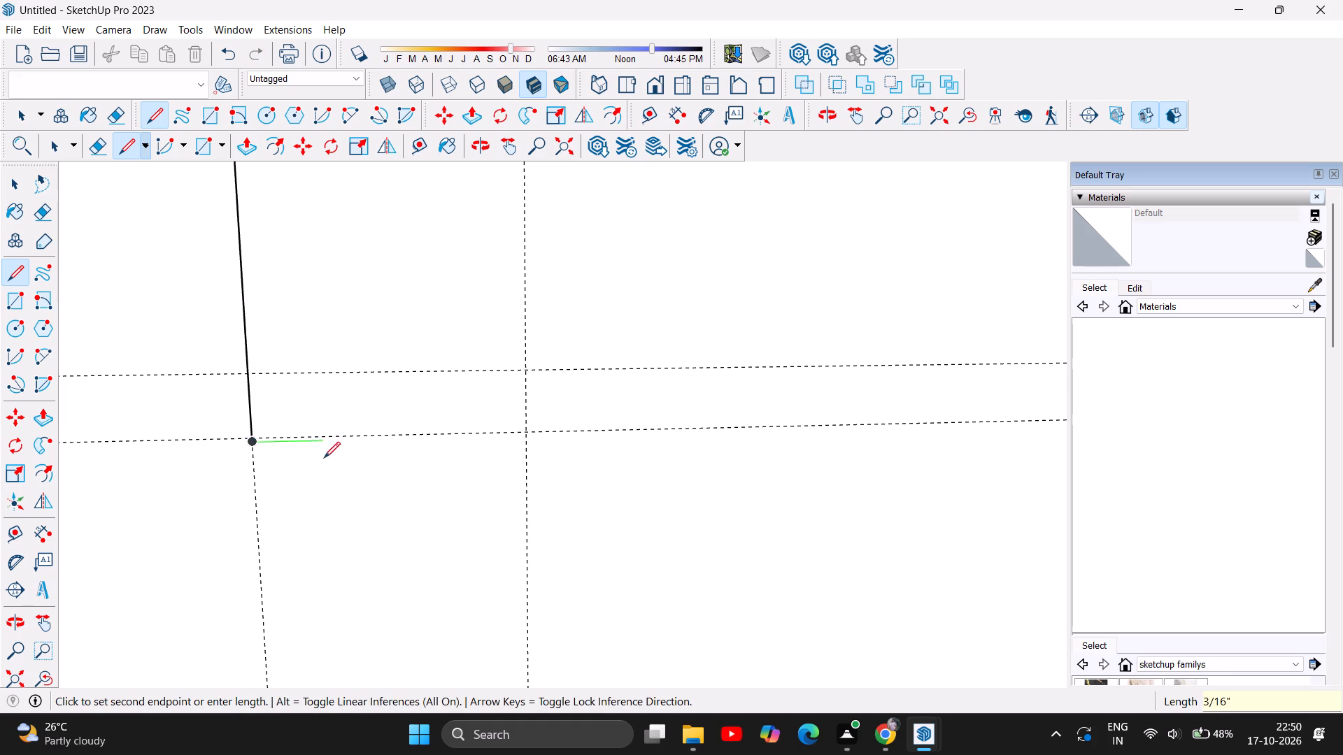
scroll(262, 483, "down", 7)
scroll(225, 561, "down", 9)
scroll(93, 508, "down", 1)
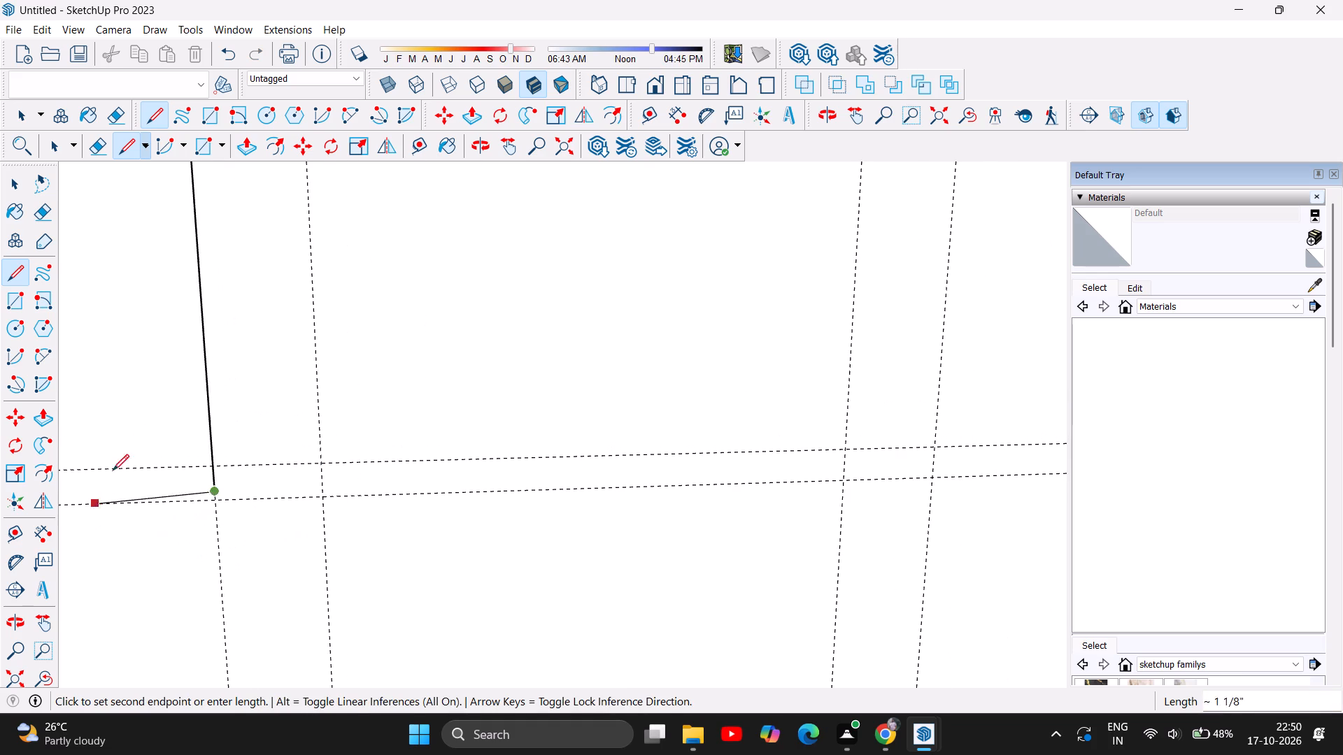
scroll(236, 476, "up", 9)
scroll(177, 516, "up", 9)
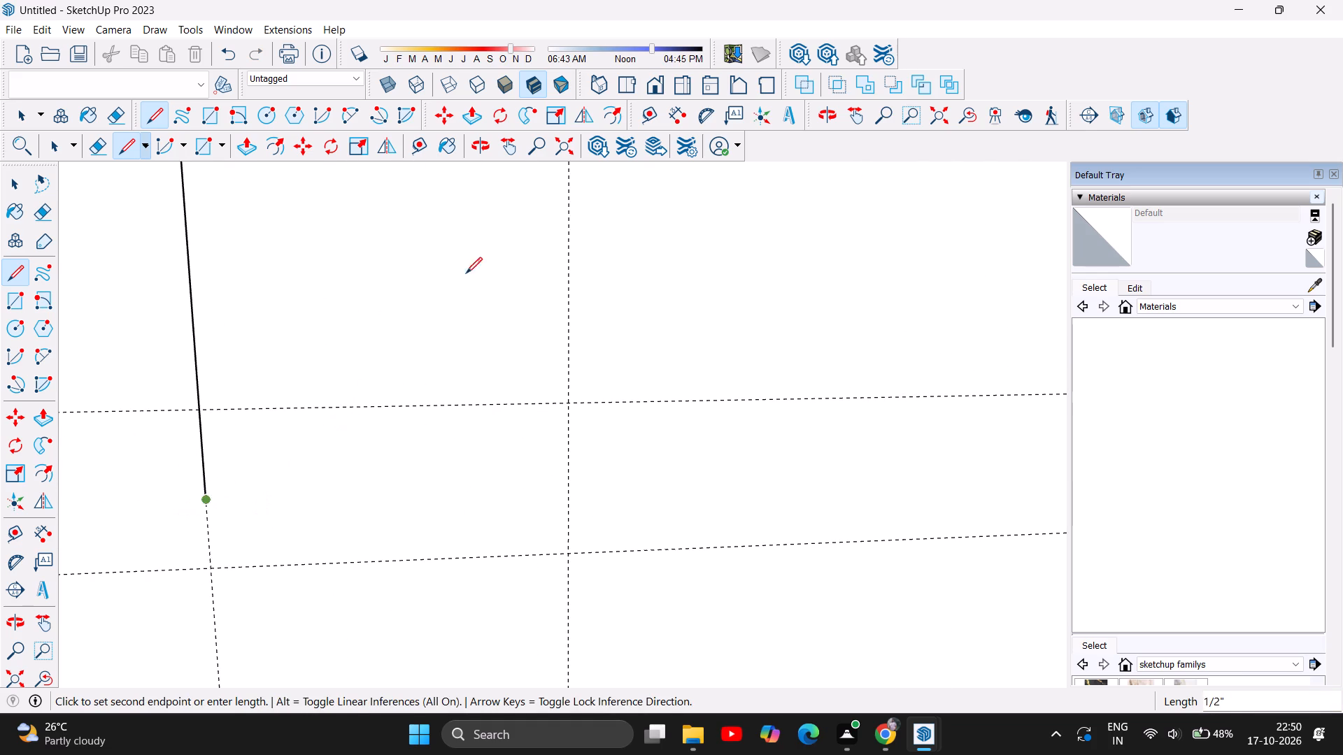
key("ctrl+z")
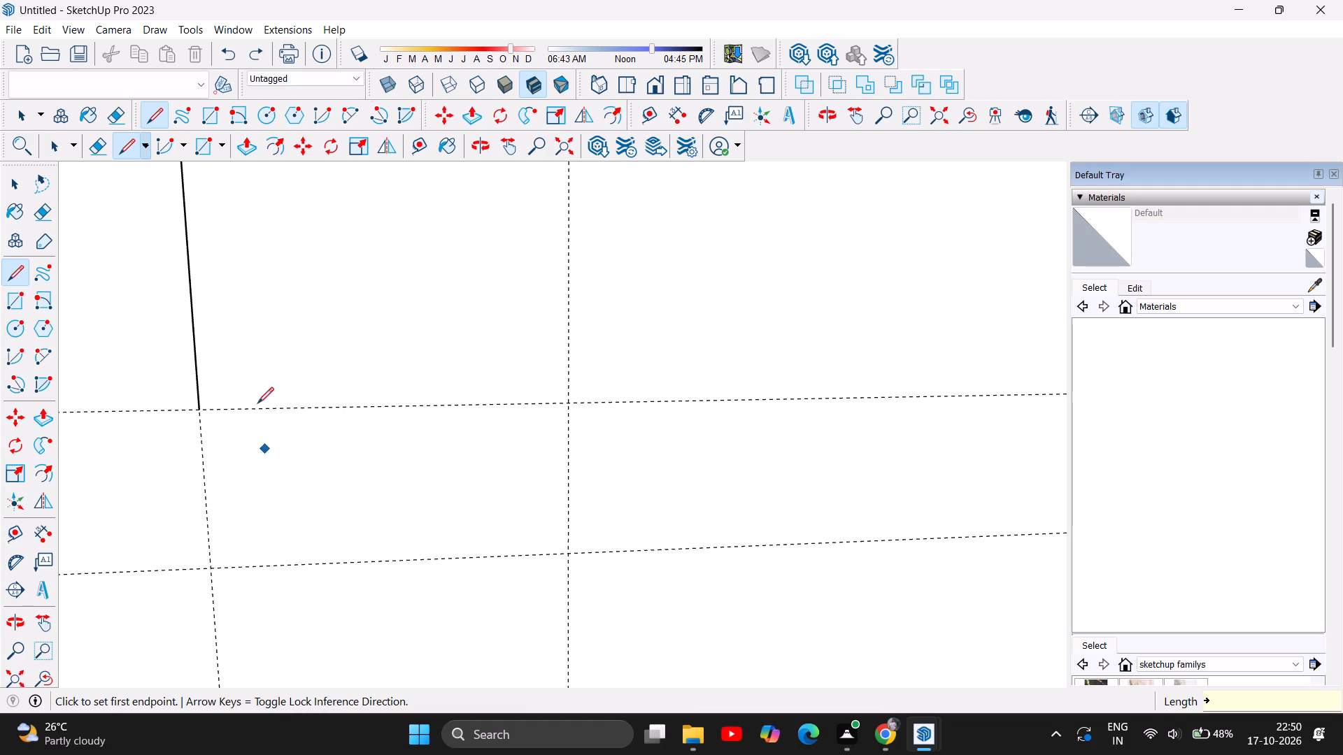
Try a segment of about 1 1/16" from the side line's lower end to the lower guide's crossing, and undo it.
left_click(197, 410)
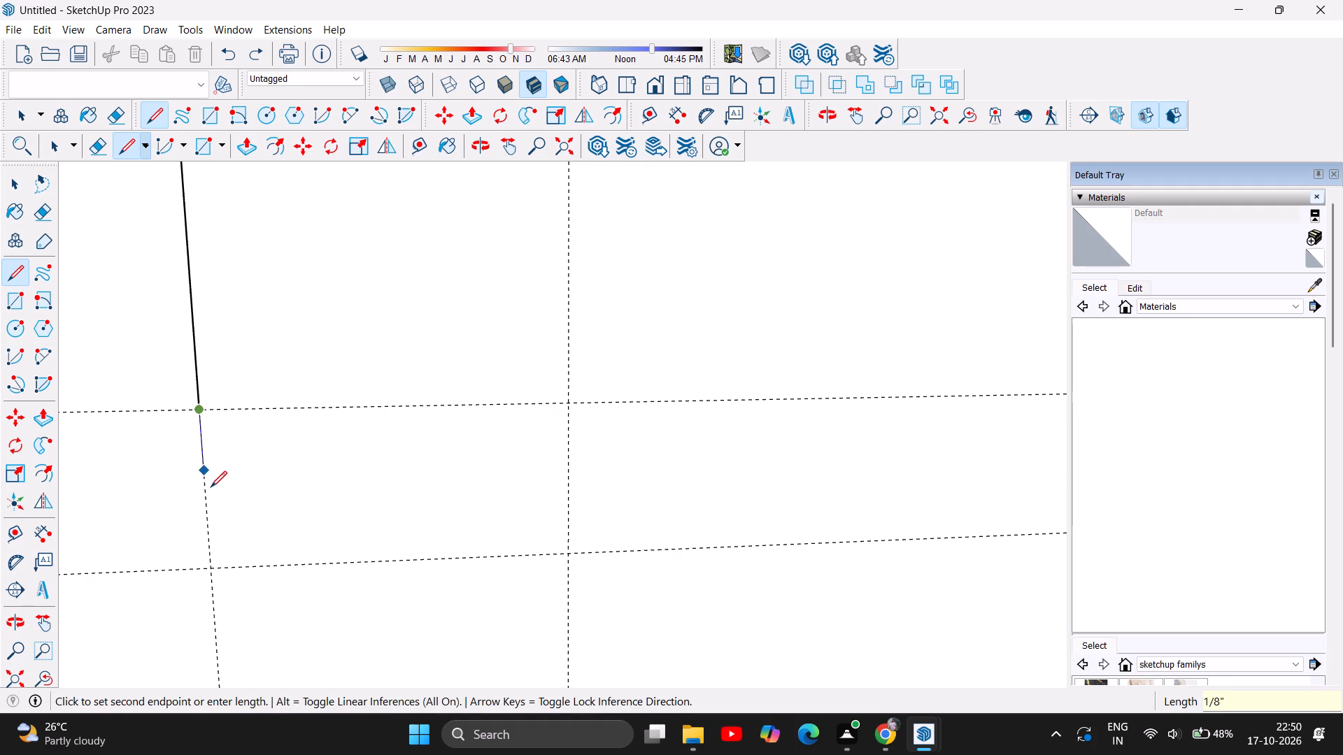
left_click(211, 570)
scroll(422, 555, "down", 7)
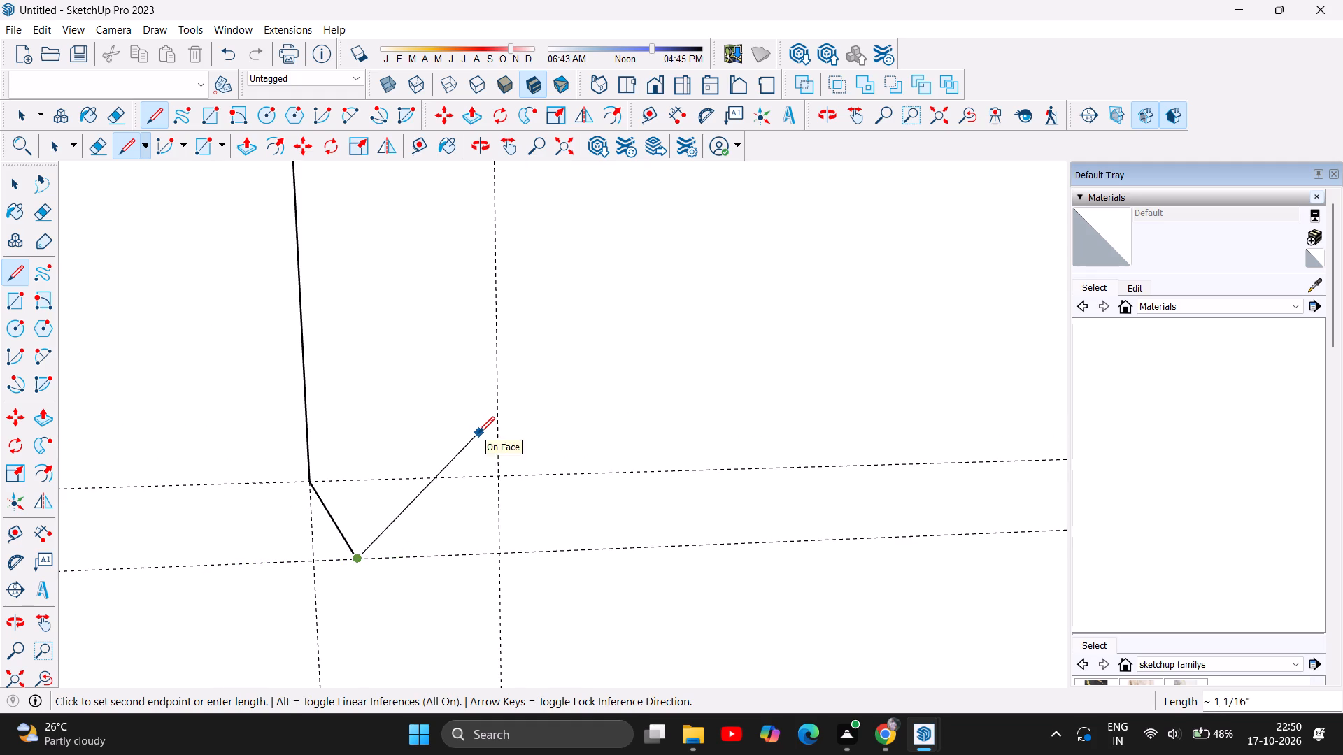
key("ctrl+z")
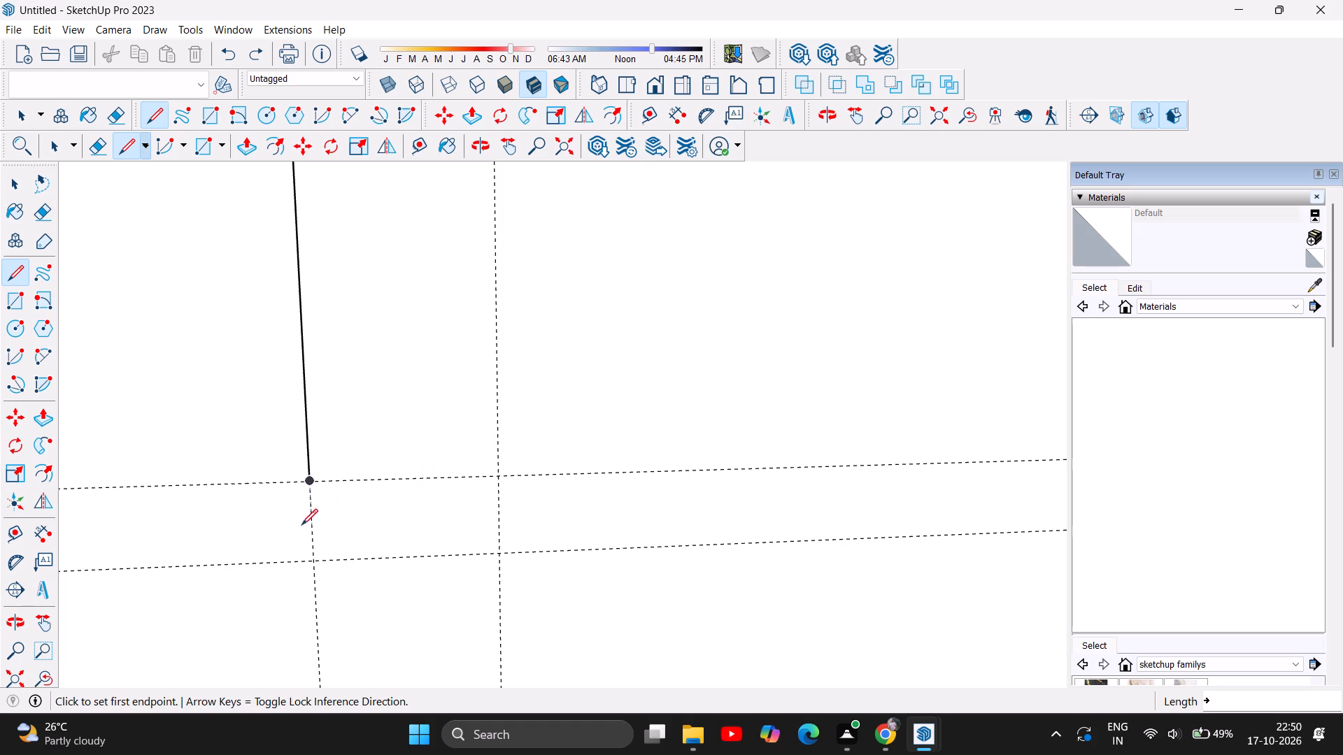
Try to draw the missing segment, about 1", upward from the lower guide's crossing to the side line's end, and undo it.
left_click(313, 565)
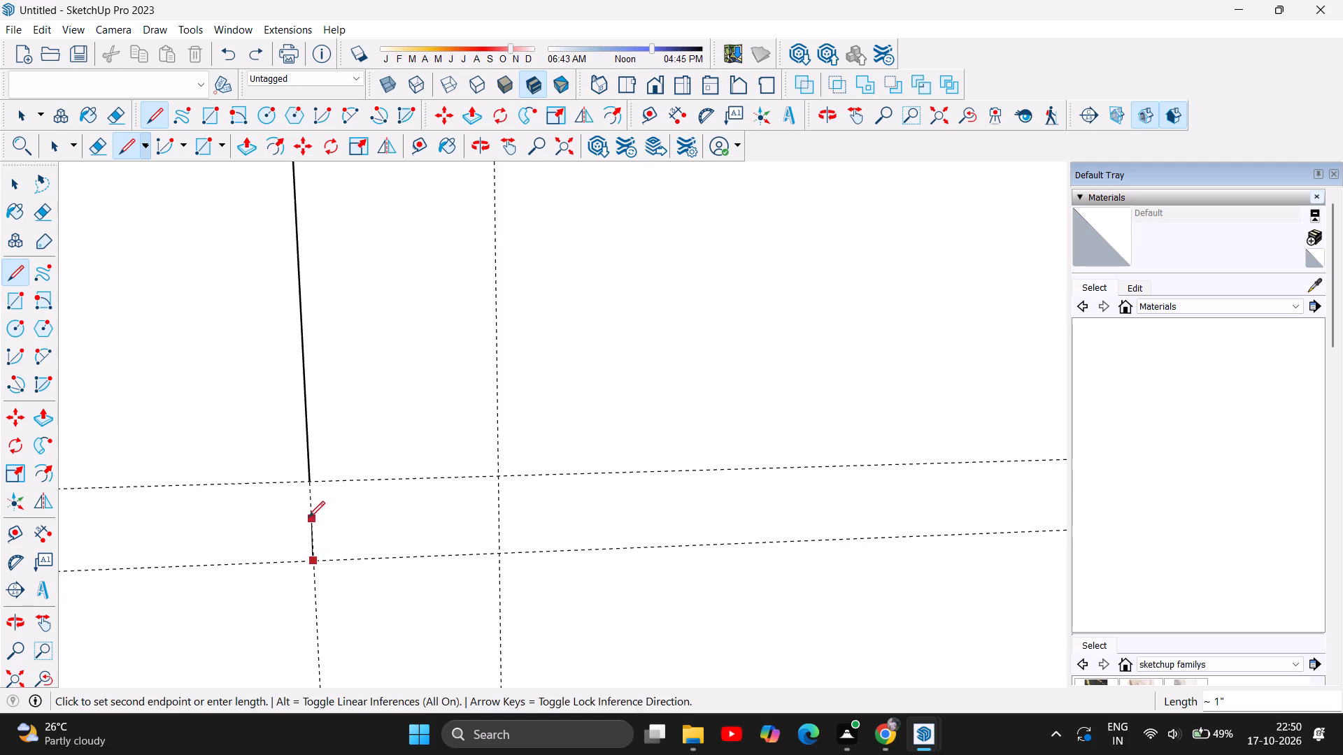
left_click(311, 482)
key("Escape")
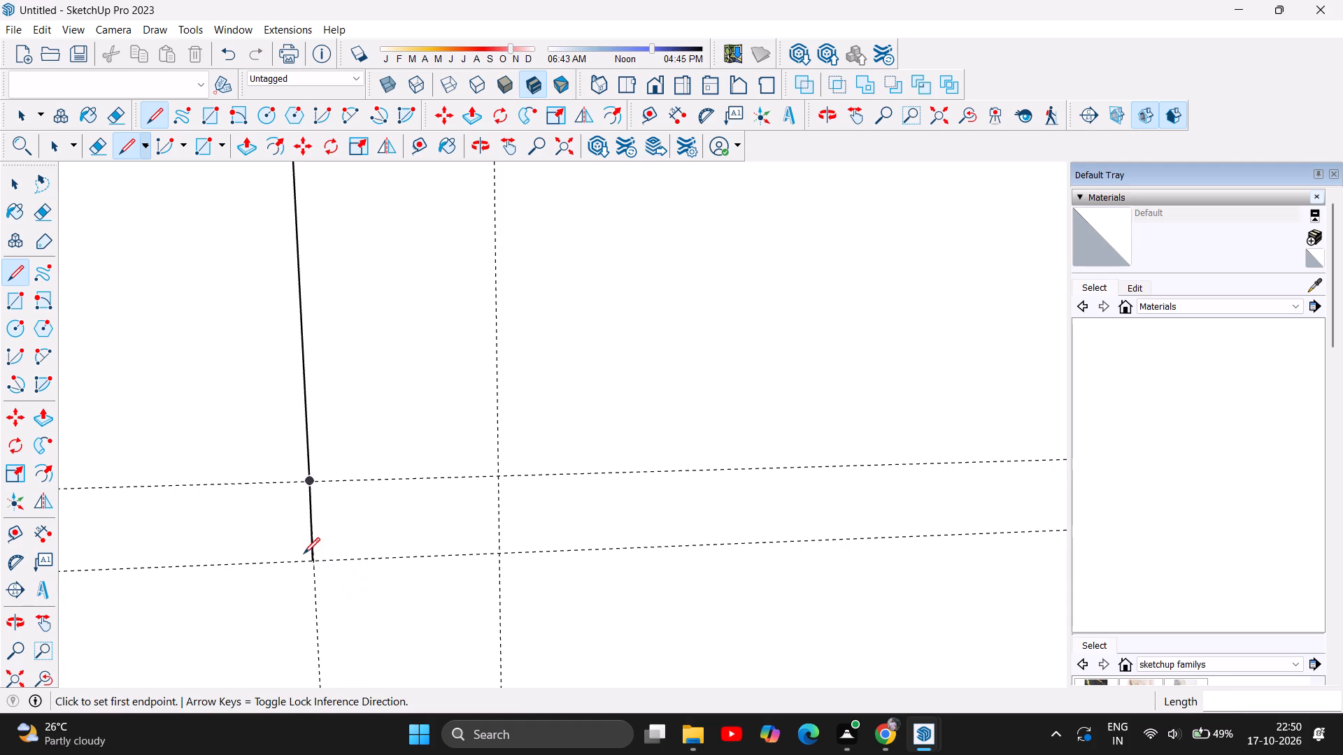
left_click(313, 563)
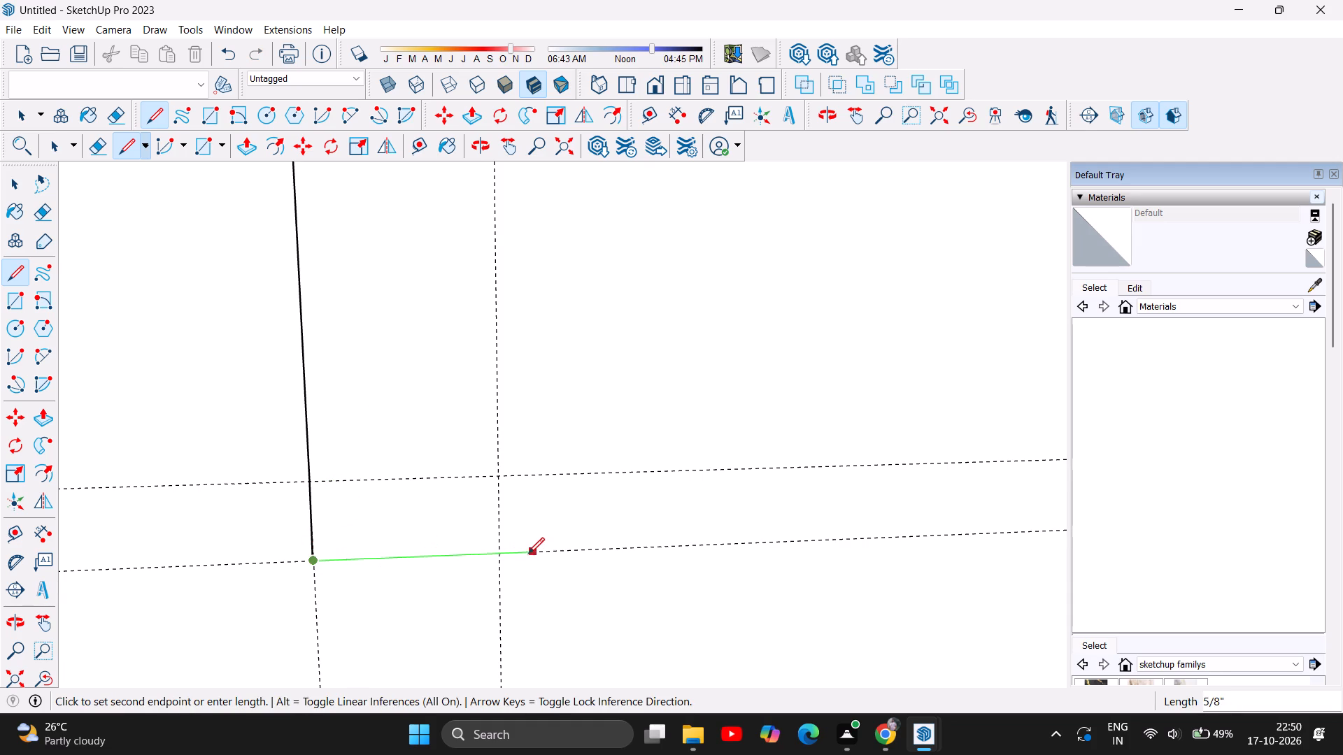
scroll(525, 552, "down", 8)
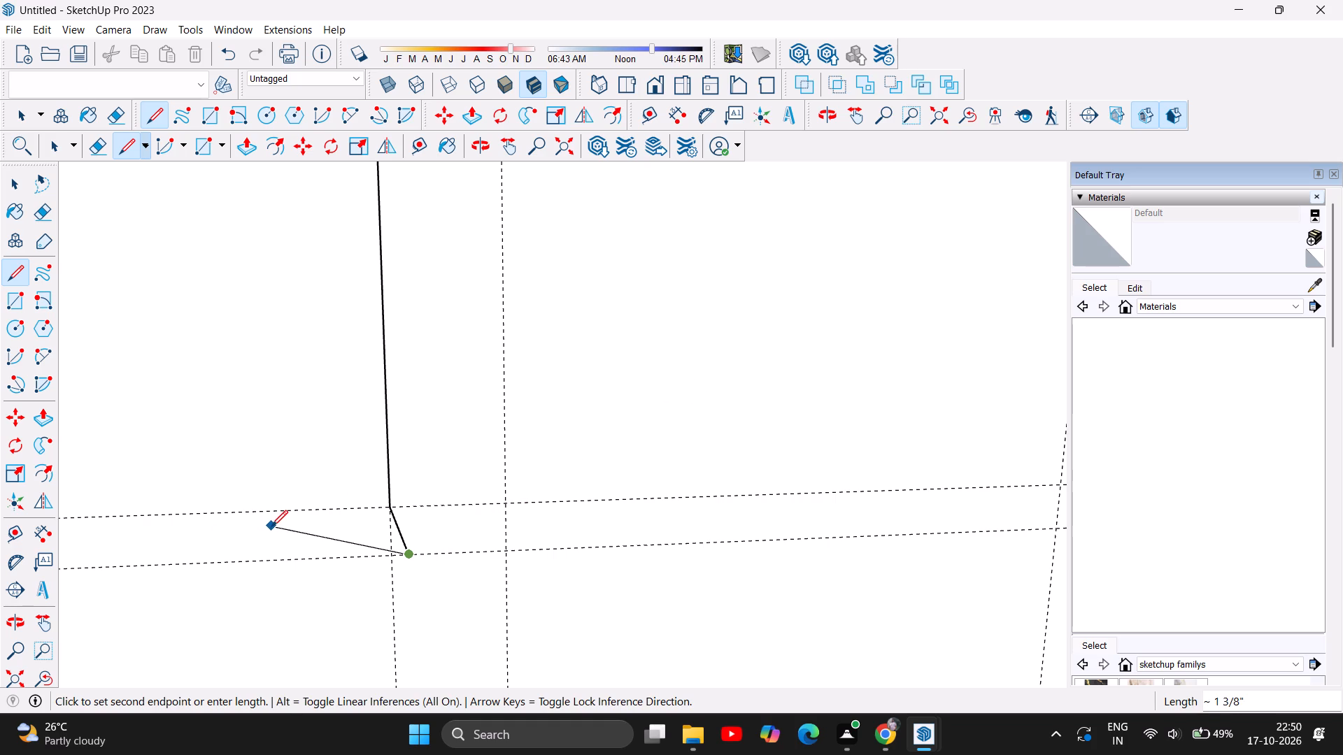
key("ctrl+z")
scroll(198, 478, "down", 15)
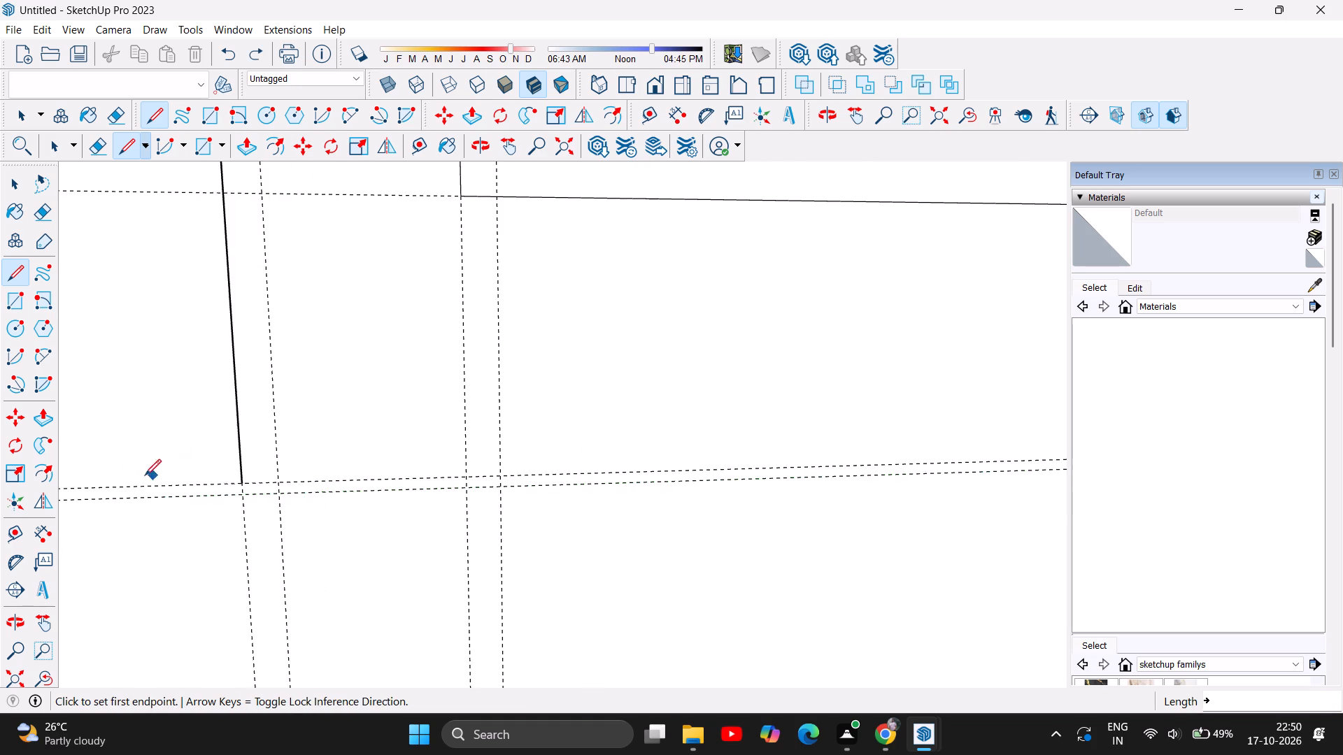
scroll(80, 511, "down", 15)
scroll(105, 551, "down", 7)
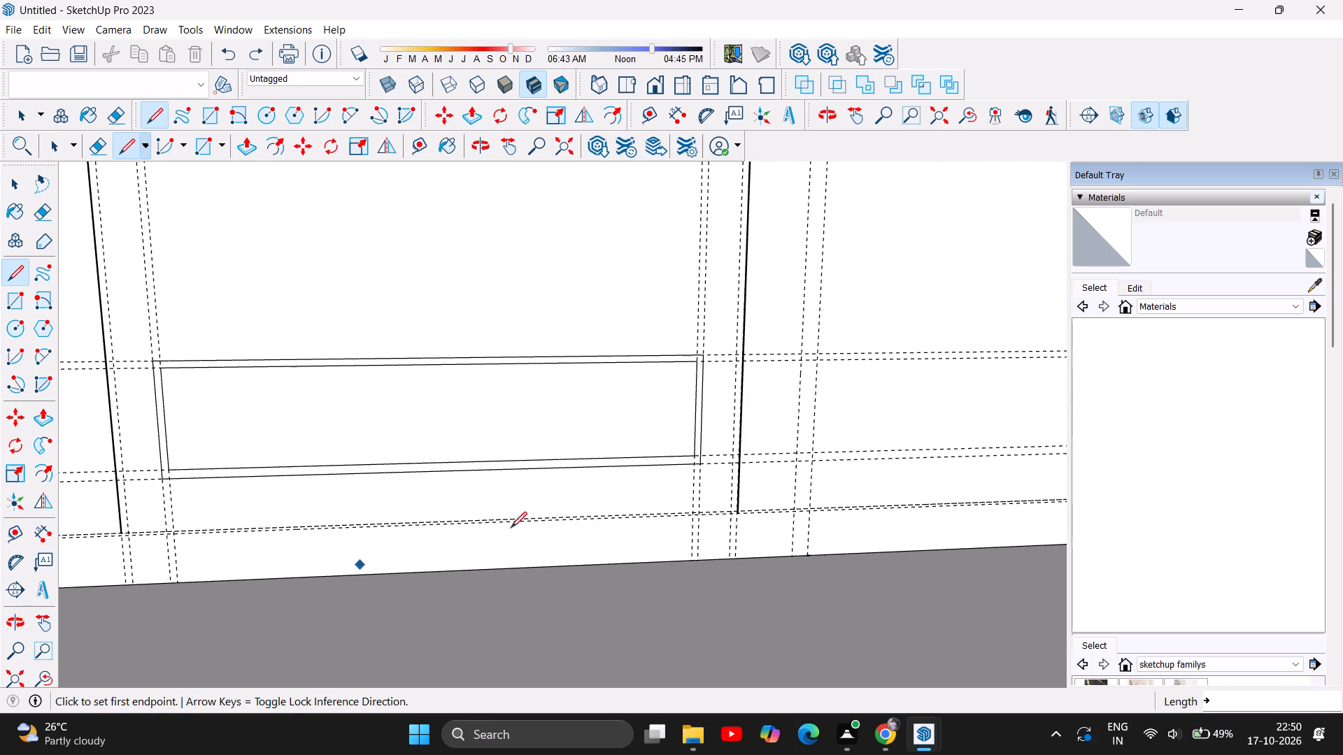
Undo the traced vertical side lines of the outer frame on both sides of the lower panel.
scroll(660, 547, "up", 6)
scroll(830, 508, "up", 7)
scroll(703, 447, "up", 7)
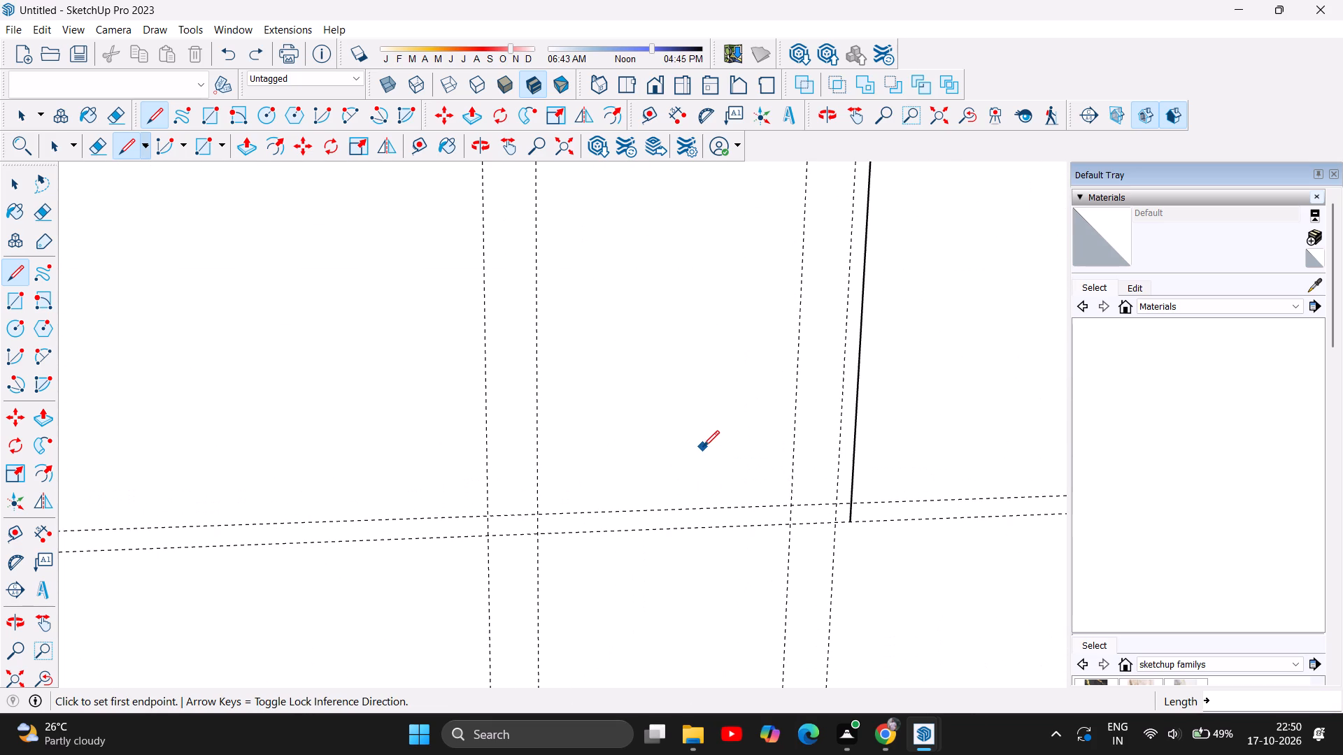
scroll(262, 591, "down", 5)
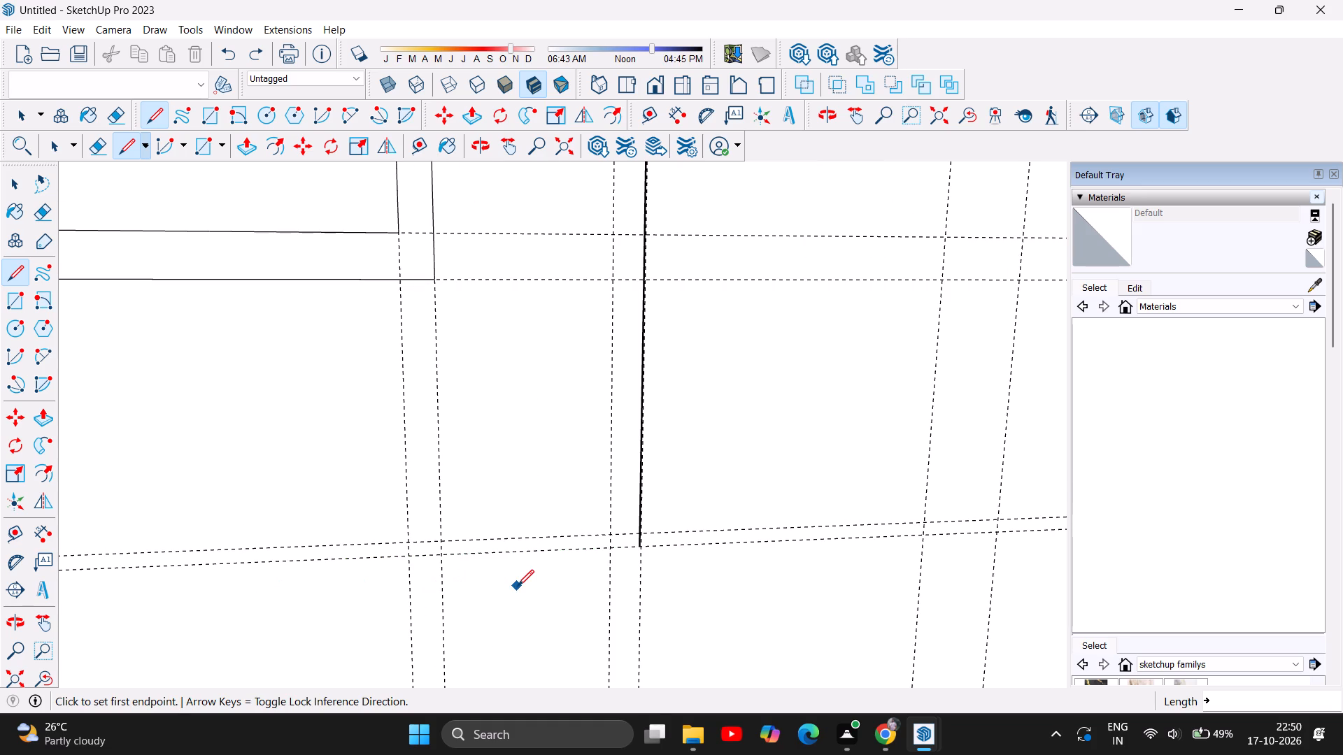
key("ctrl+z")
scroll(725, 552, "down", 7)
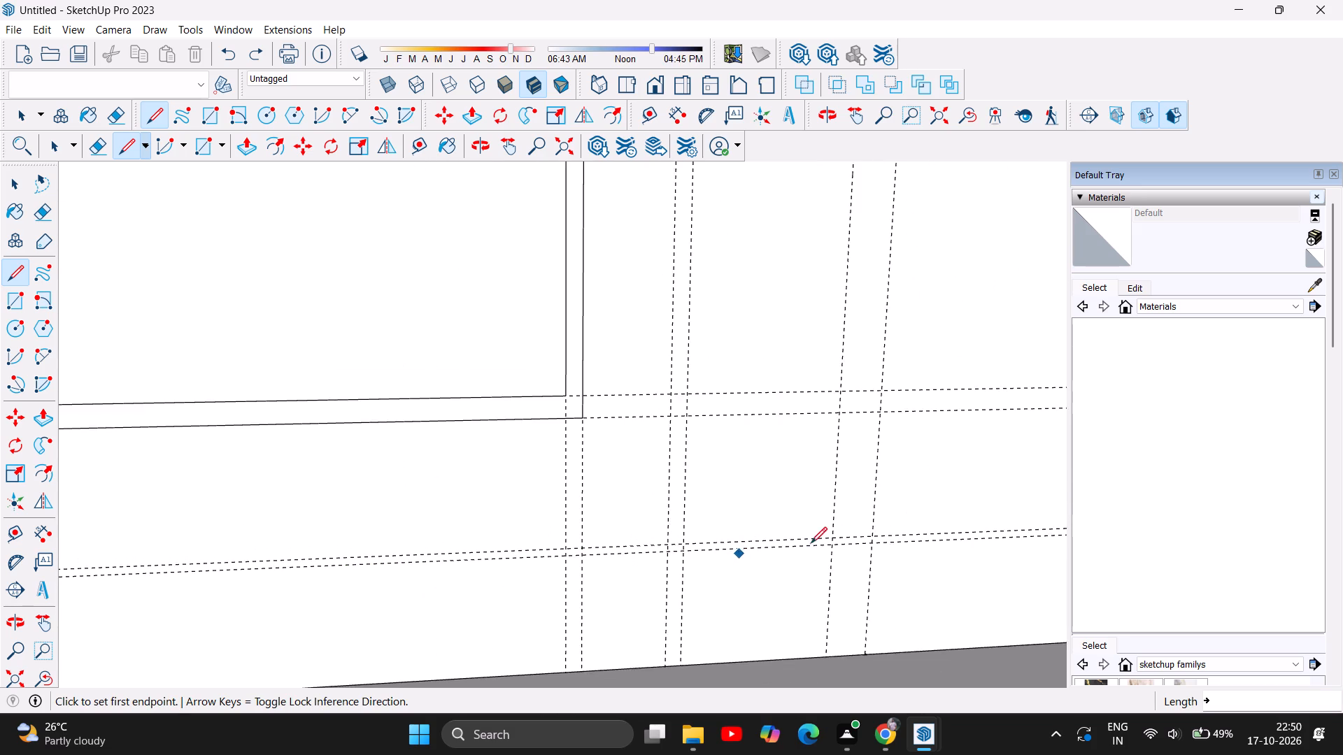
scroll(839, 543, "down", 14)
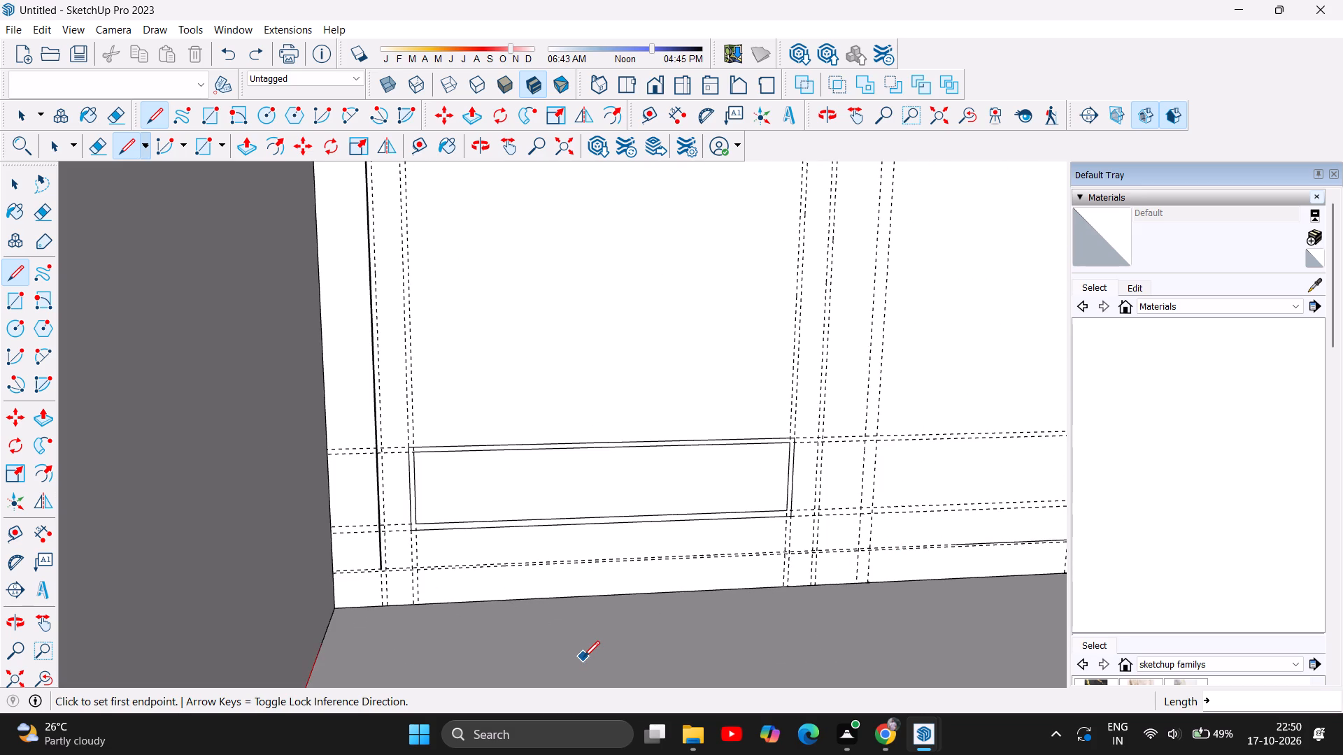
key("ctrl+z")
key("ctrl+z")
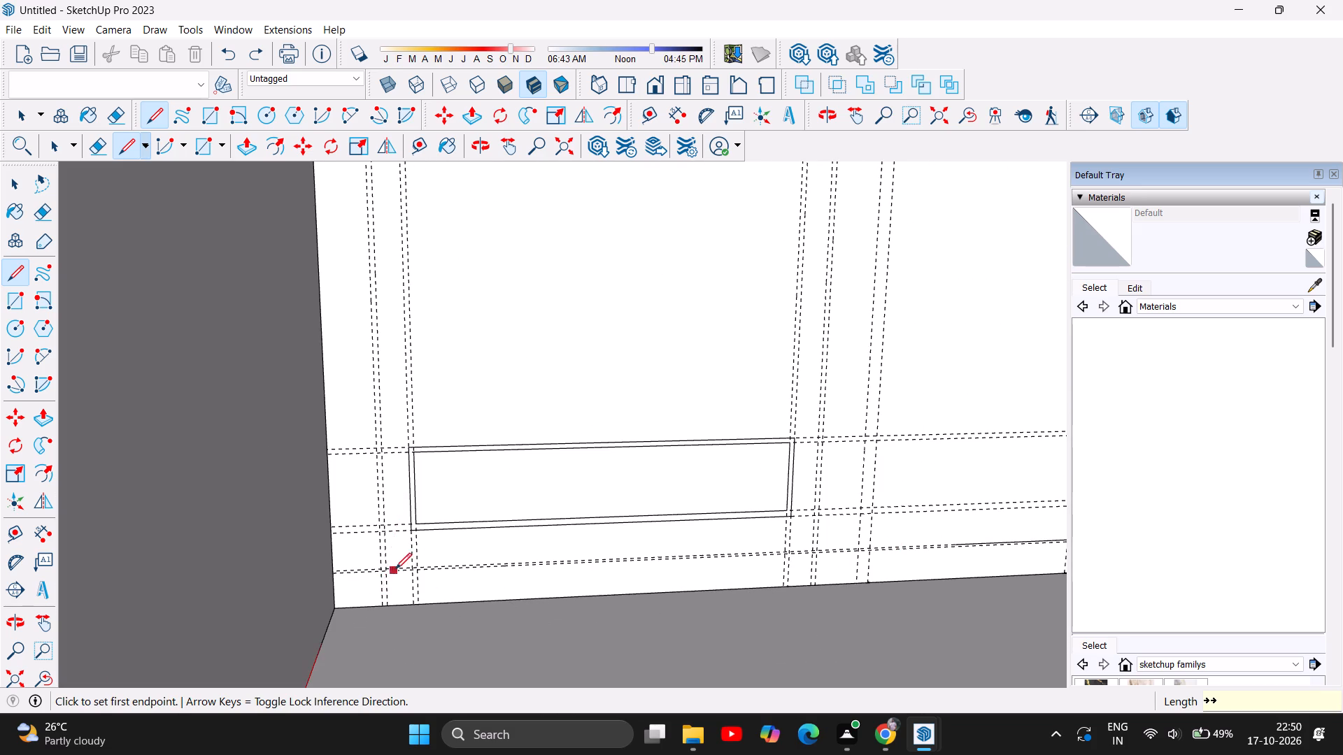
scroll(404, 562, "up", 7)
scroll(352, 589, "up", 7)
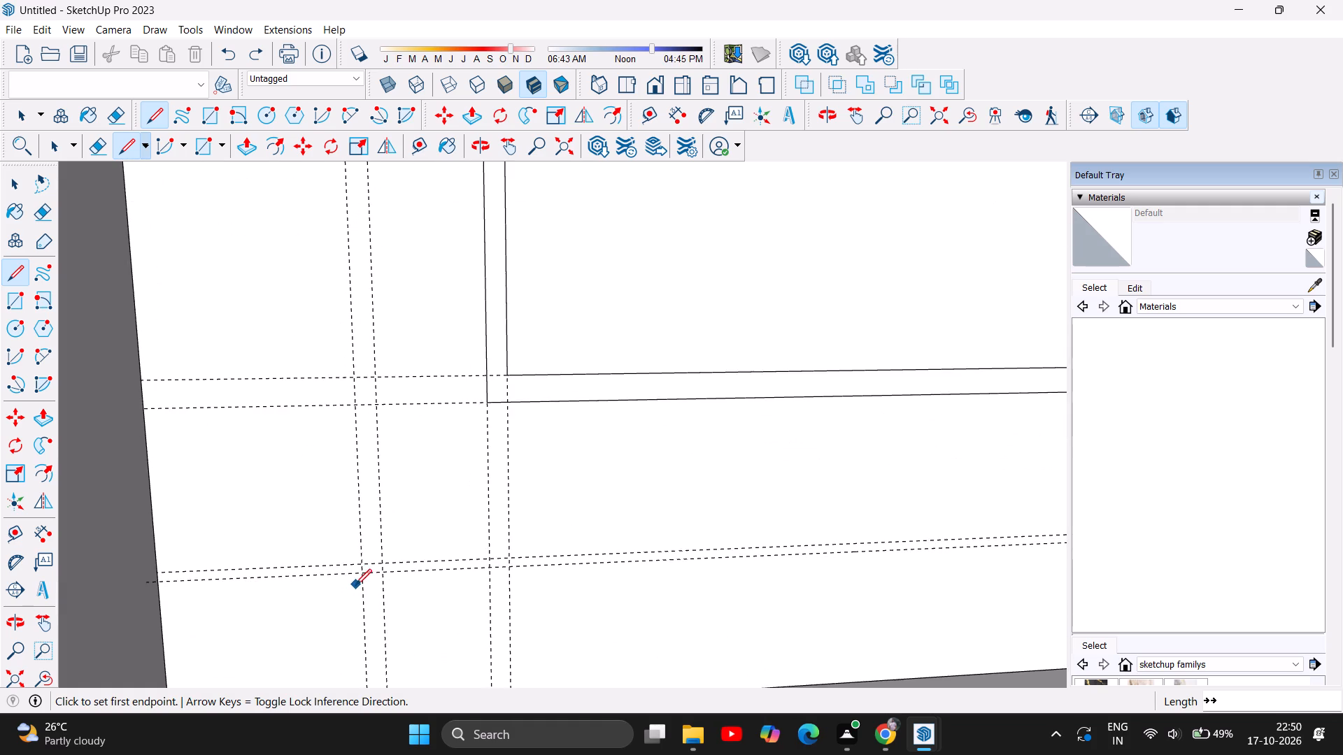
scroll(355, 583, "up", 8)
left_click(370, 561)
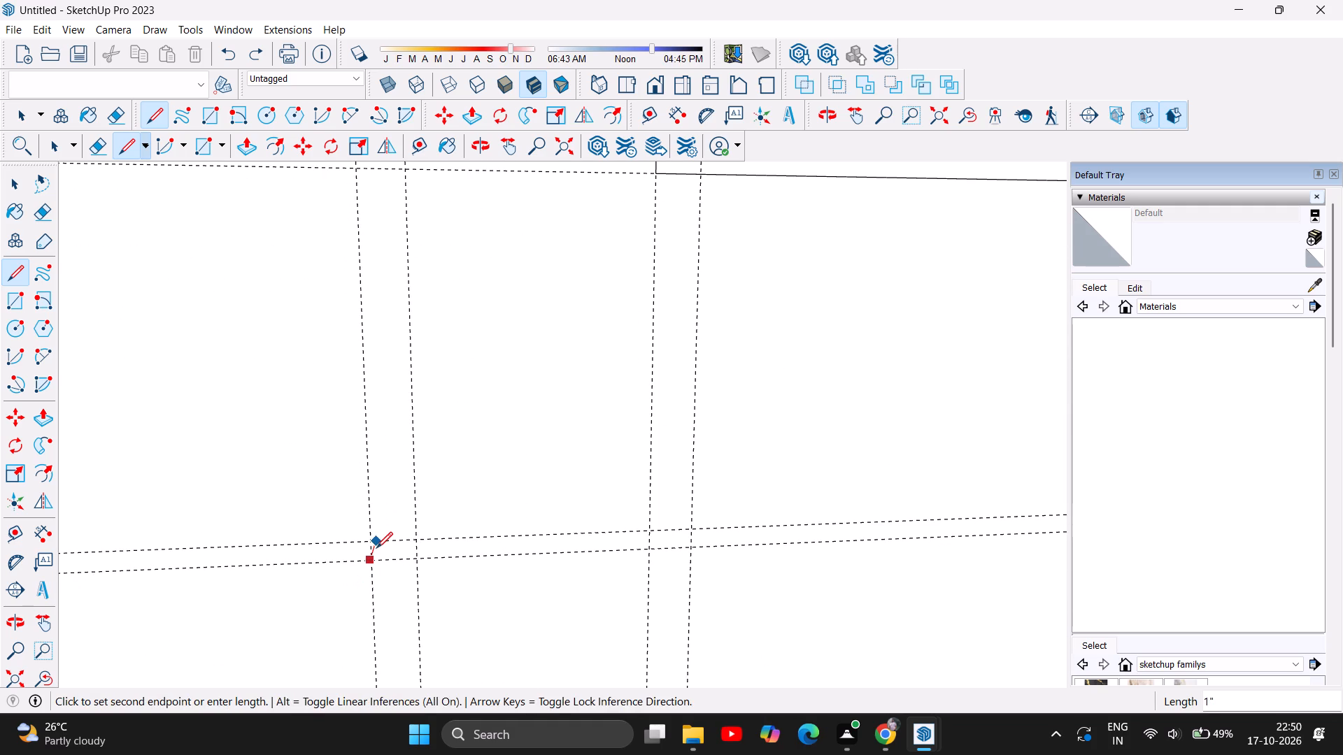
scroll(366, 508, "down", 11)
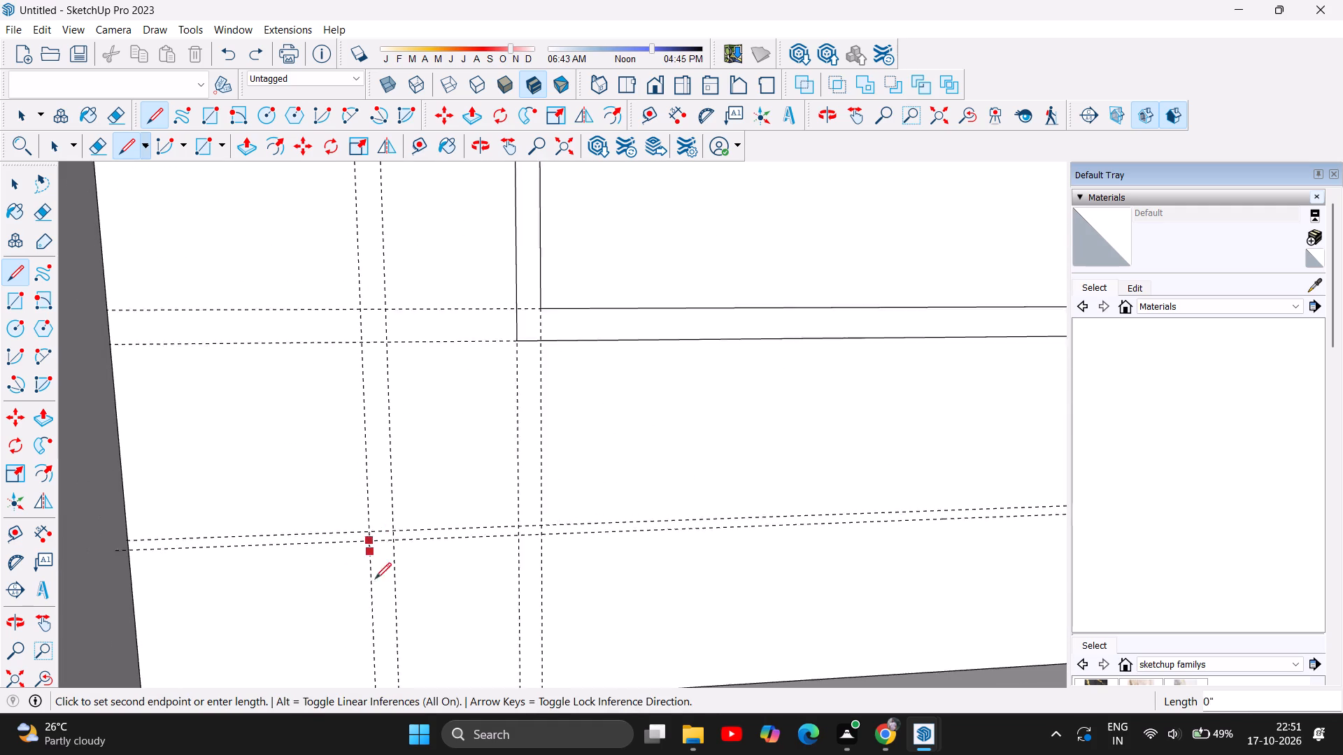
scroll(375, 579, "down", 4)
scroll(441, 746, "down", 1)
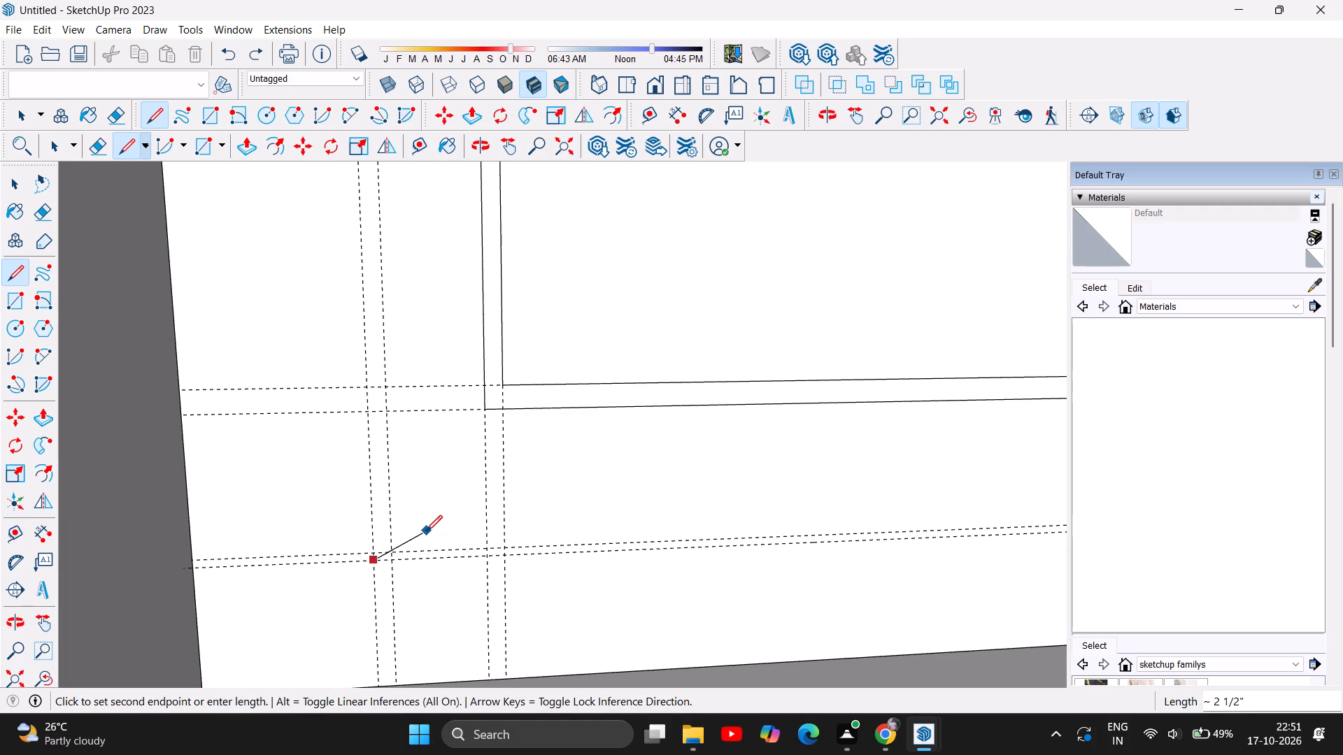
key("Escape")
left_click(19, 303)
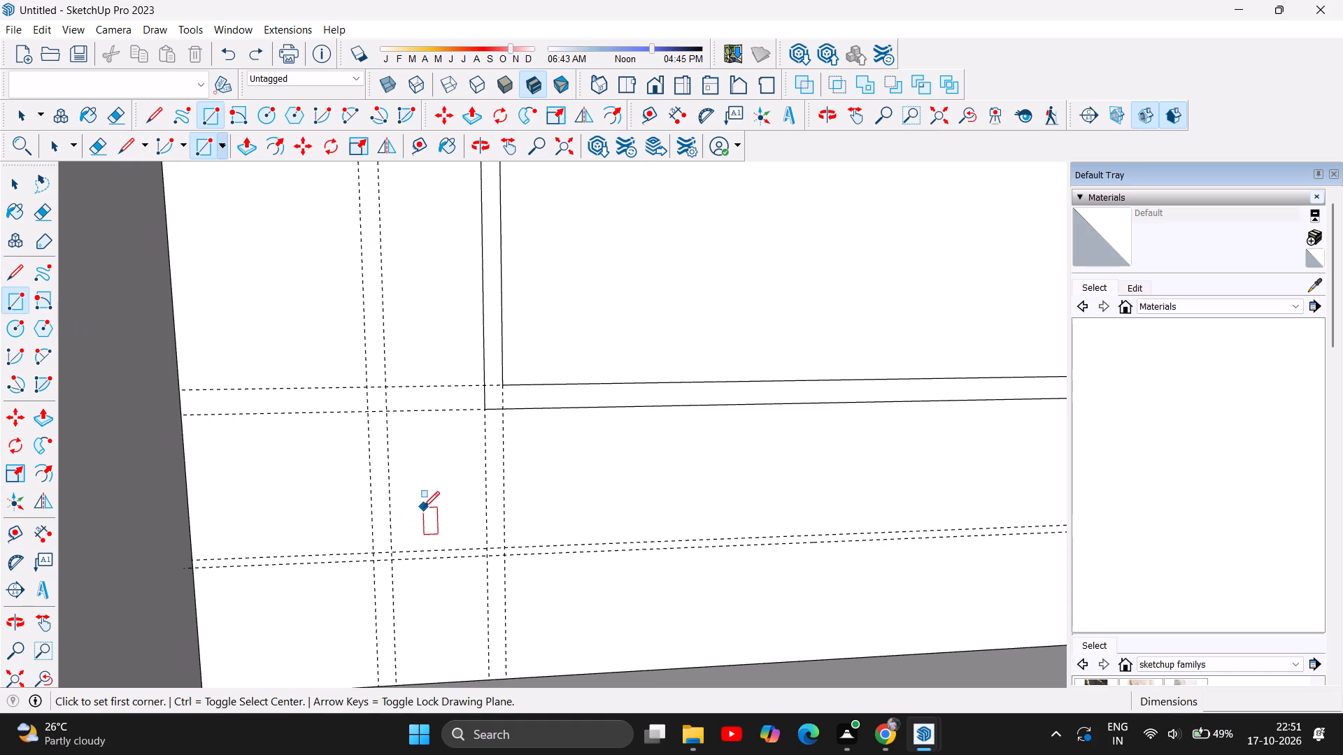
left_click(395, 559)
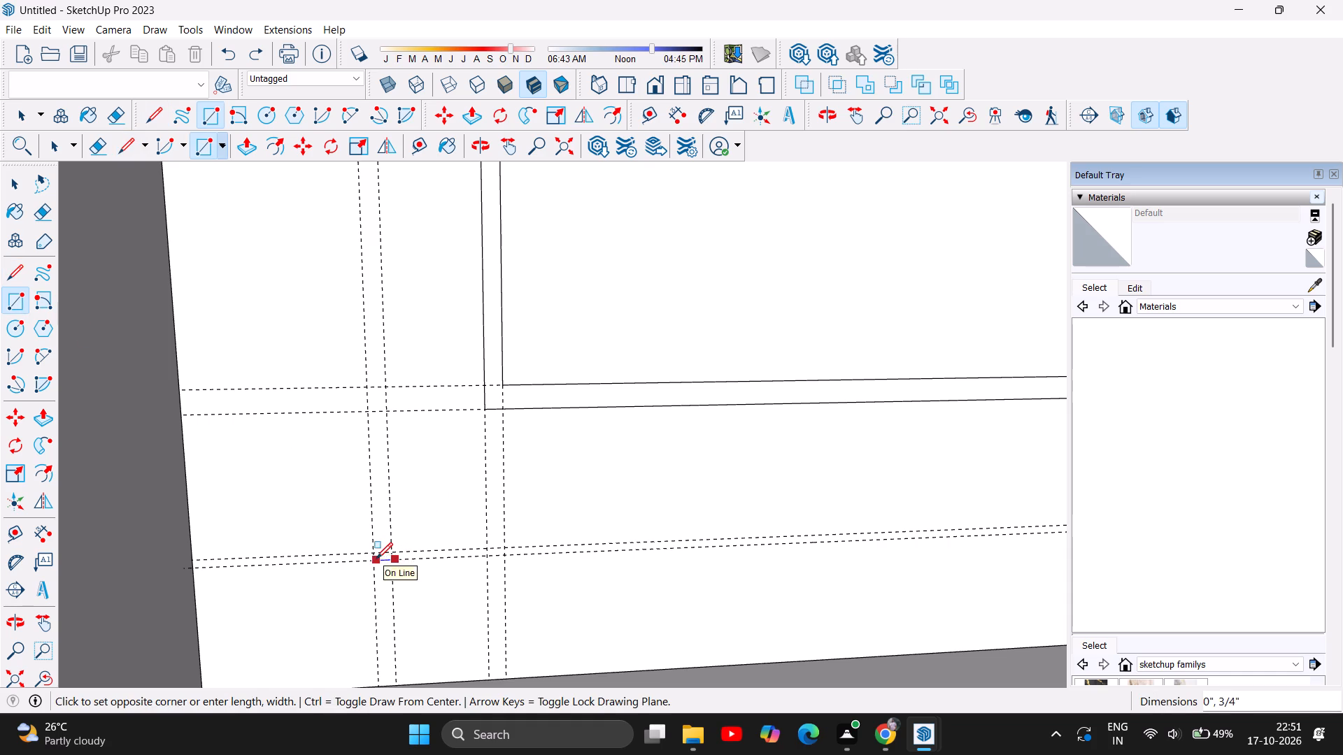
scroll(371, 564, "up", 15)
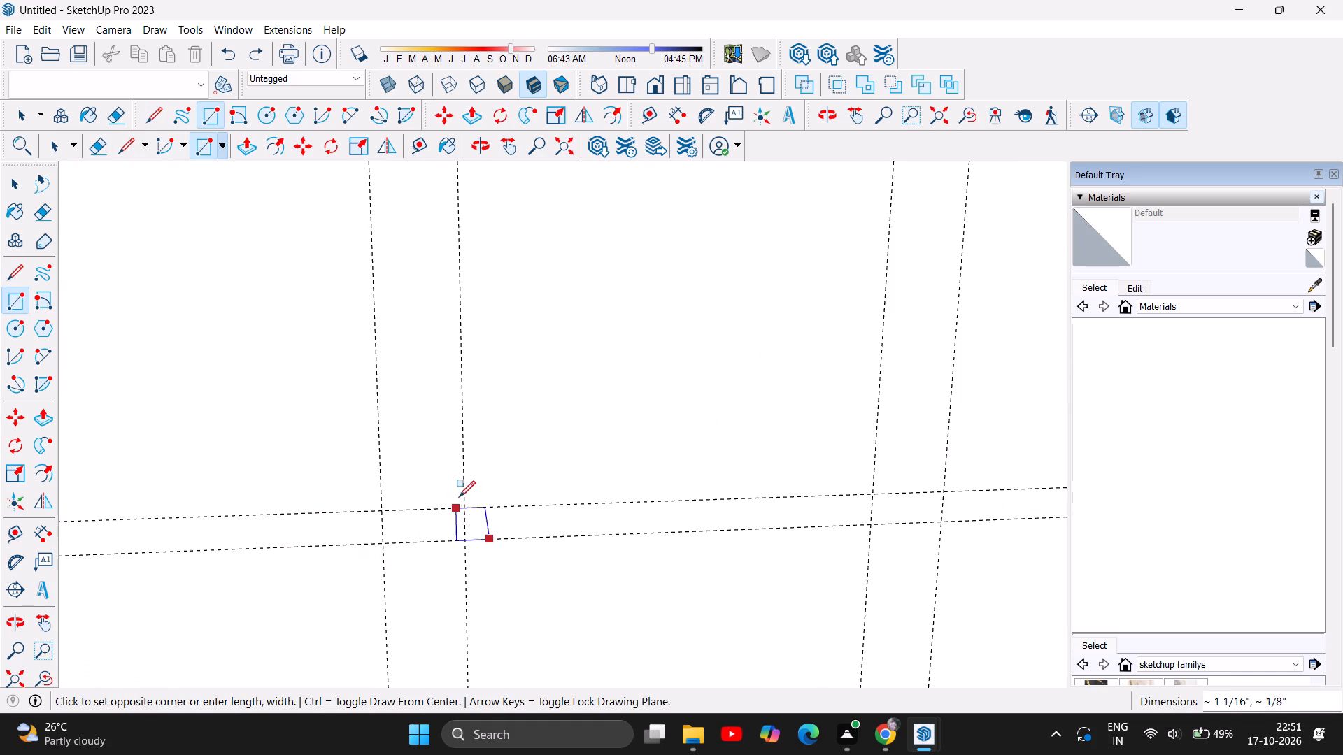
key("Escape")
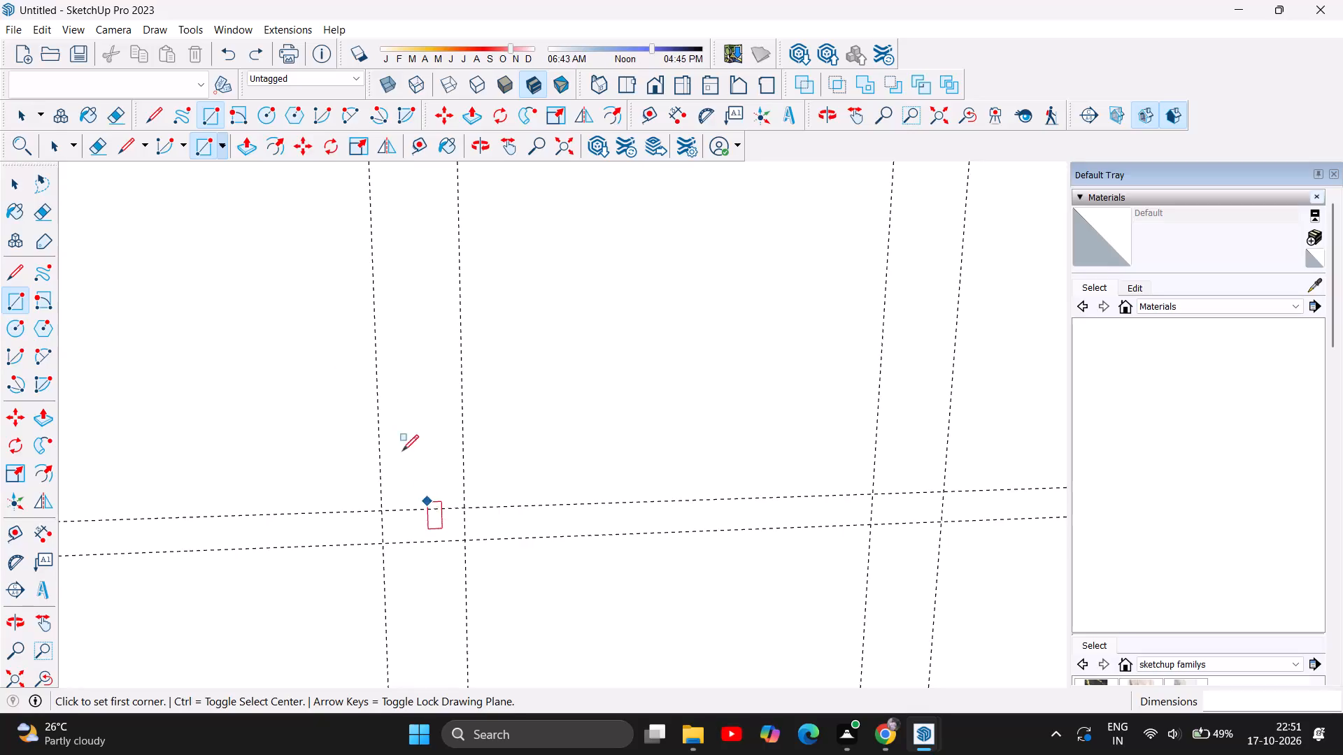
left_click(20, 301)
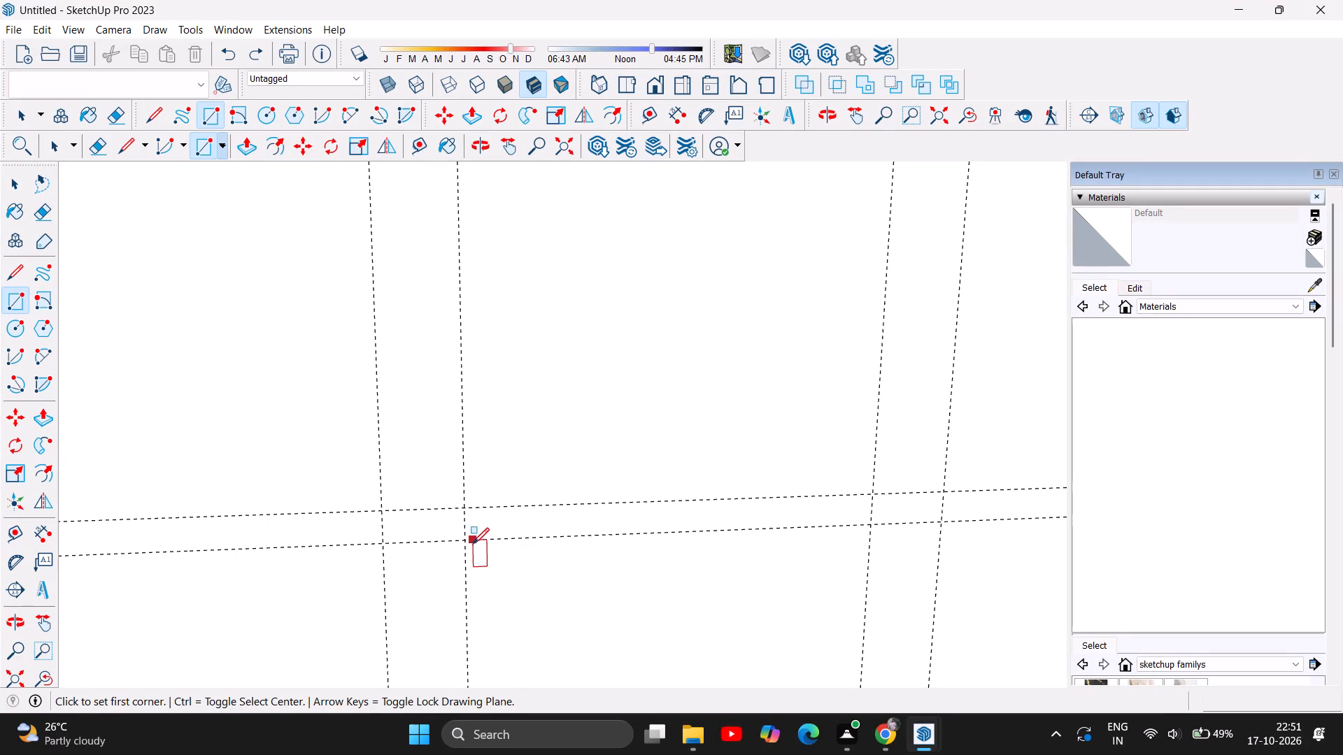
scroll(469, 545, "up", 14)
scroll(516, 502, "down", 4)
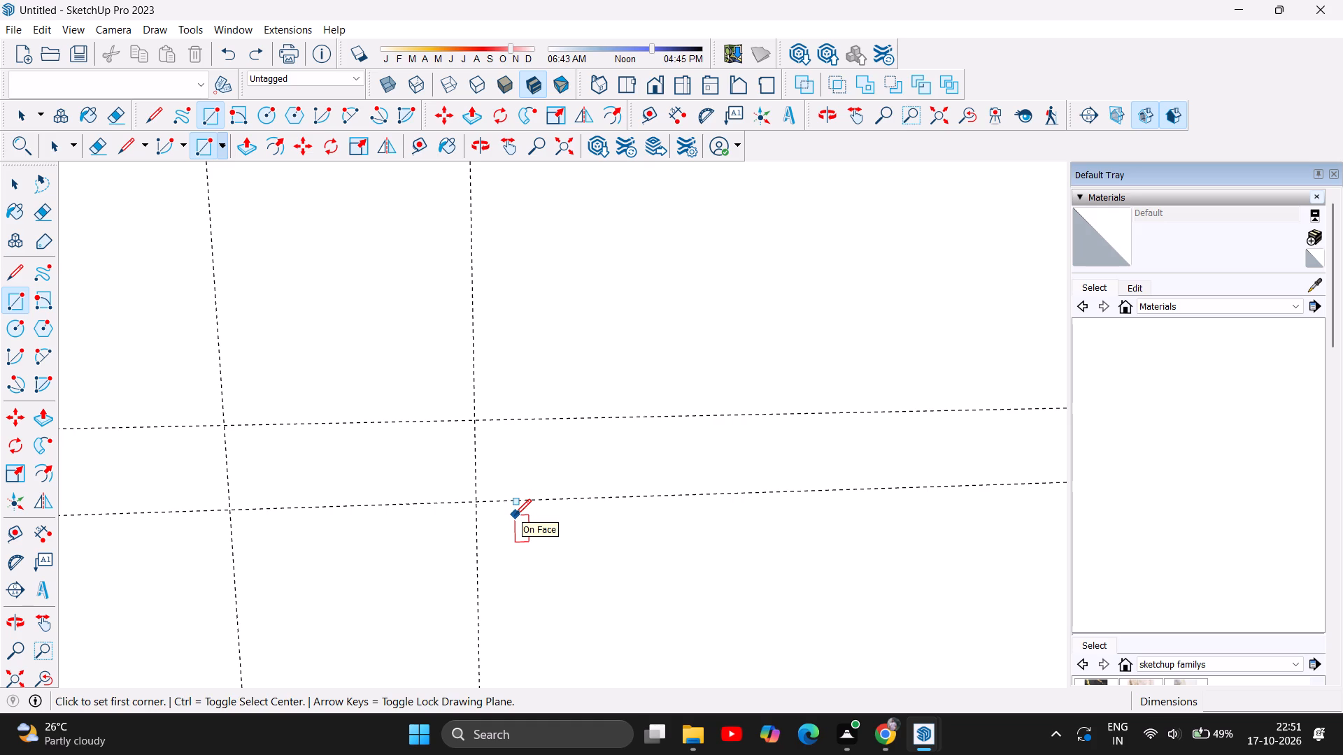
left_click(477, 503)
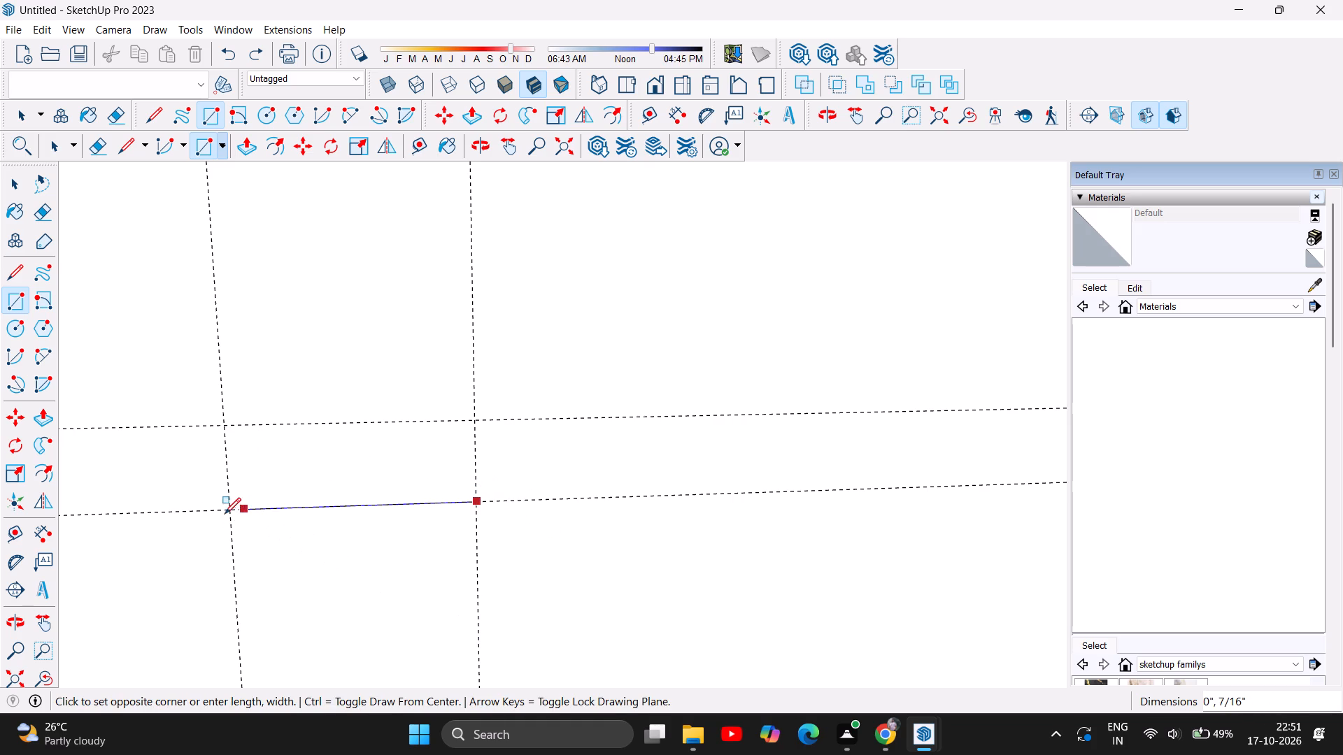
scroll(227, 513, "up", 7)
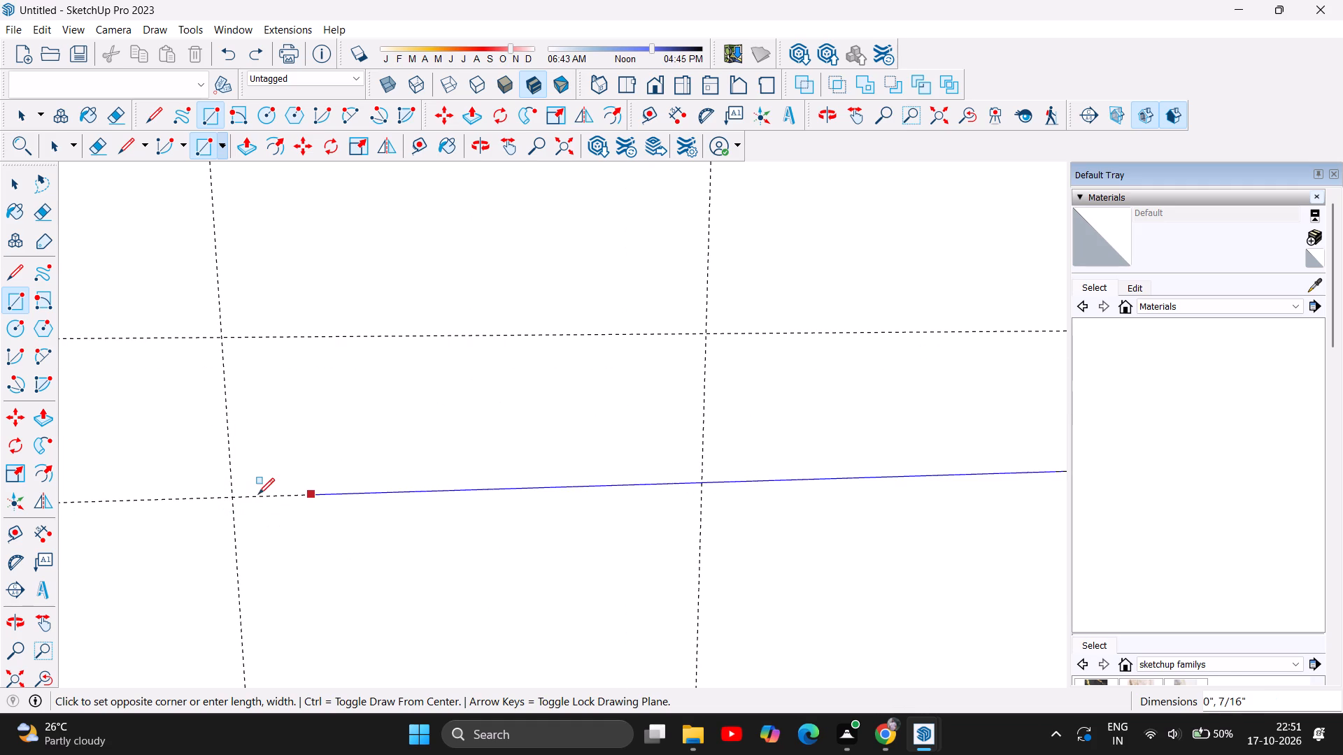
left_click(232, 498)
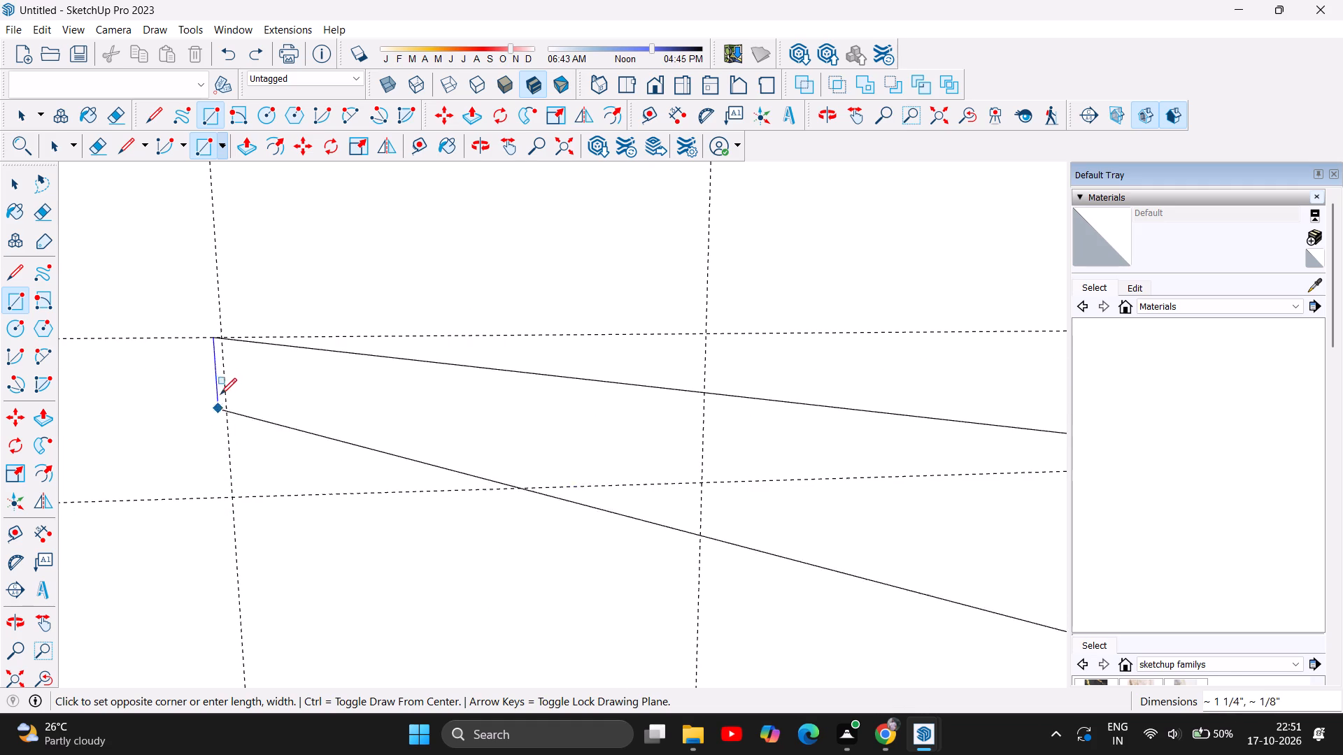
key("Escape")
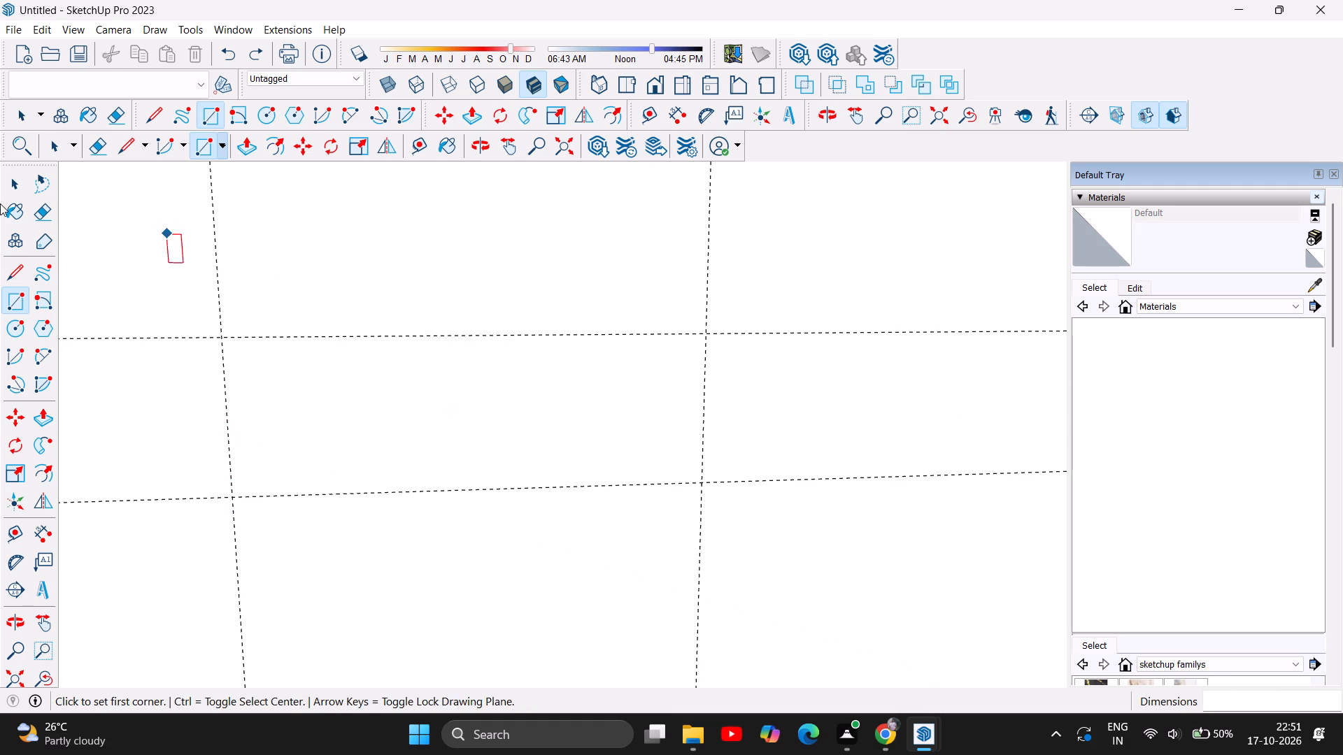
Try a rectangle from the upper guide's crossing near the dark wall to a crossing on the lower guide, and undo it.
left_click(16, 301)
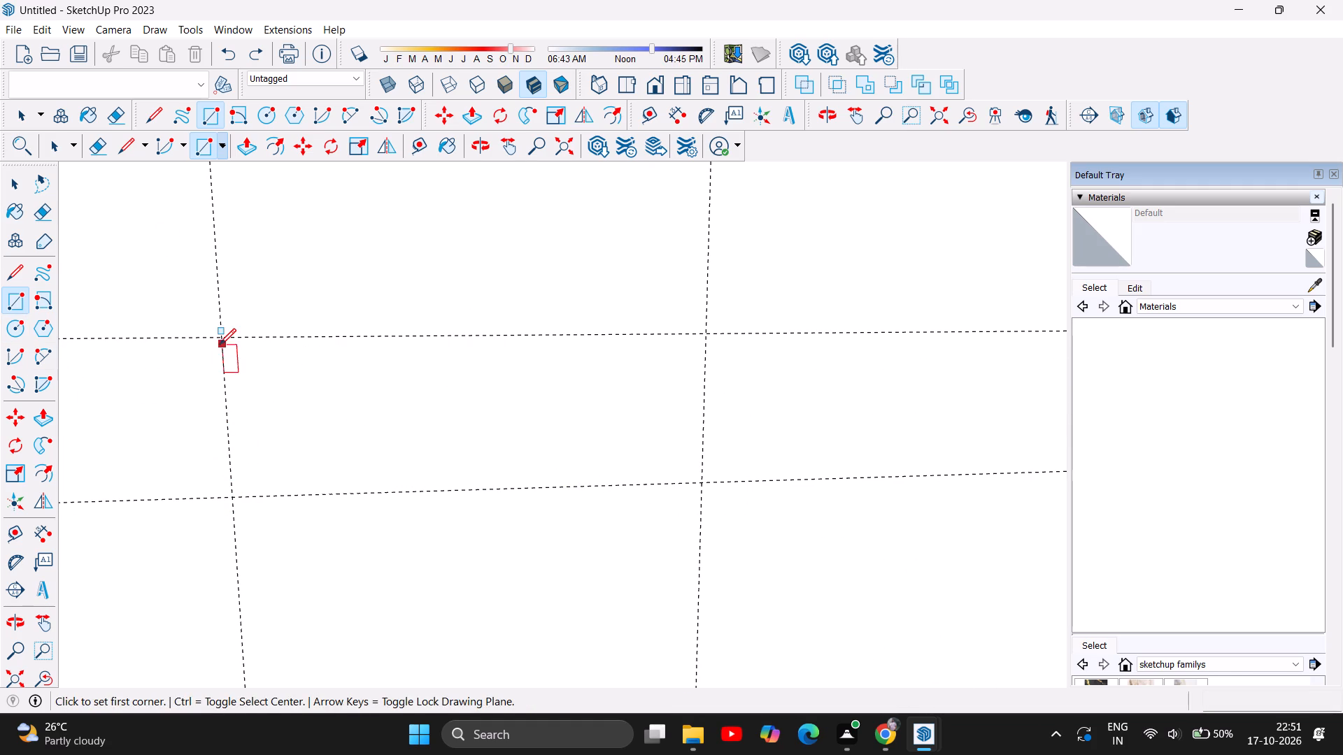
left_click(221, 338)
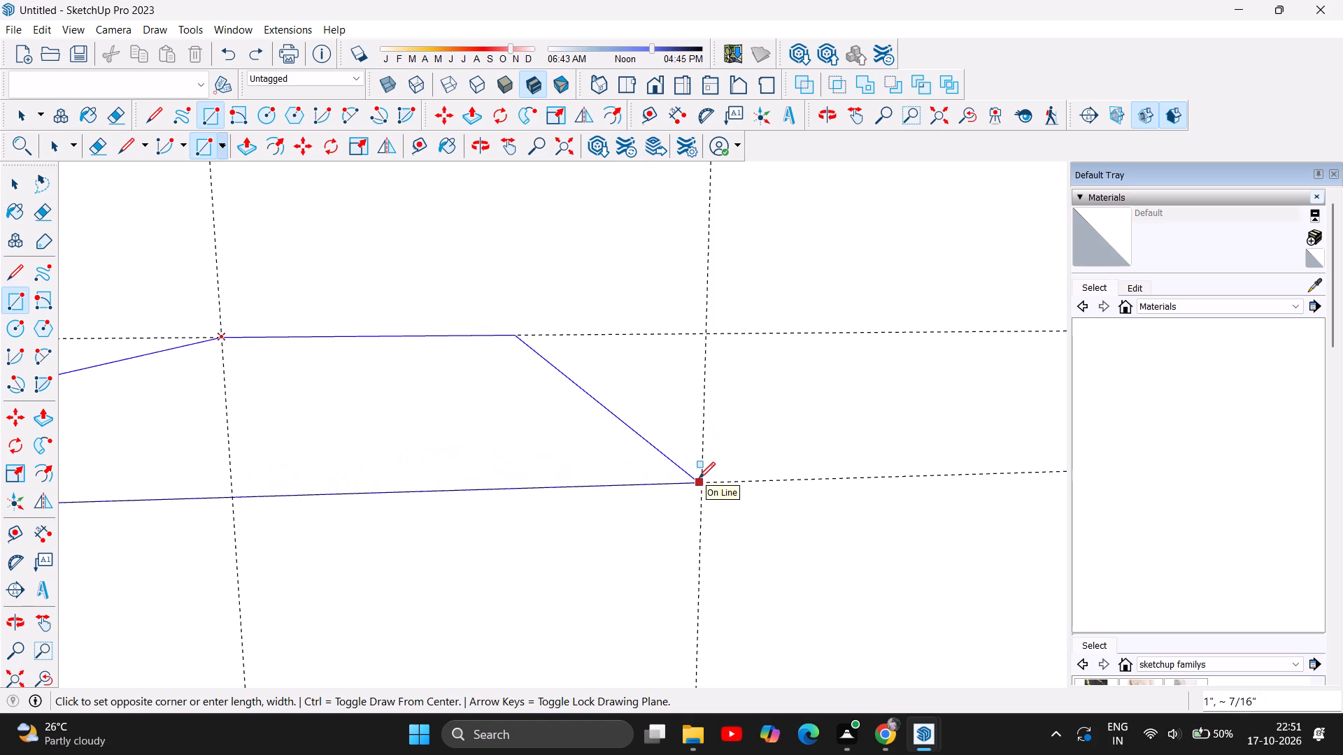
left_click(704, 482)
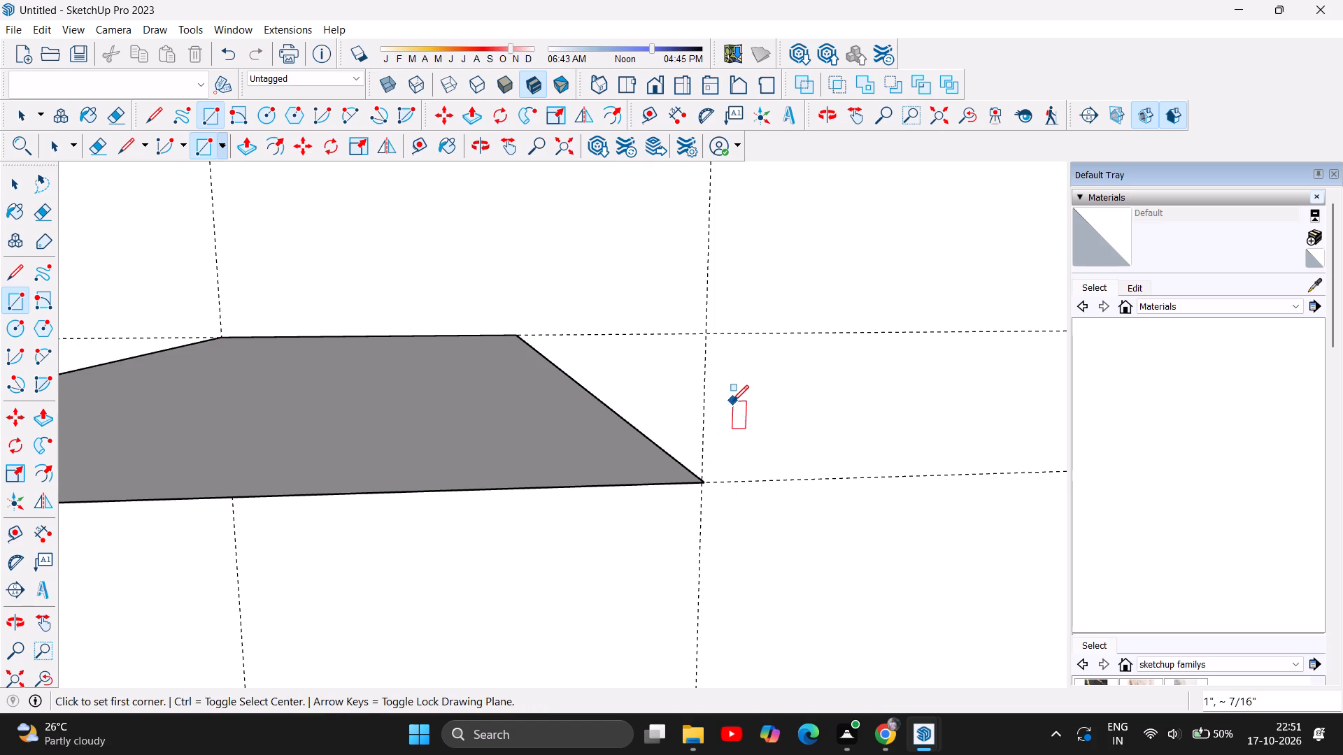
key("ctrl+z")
Undo the preceding operations back through the outer guide of the vertical pair nearest the dark wall.
scroll(418, 492, "down", 9)
scroll(369, 364, "down", 5)
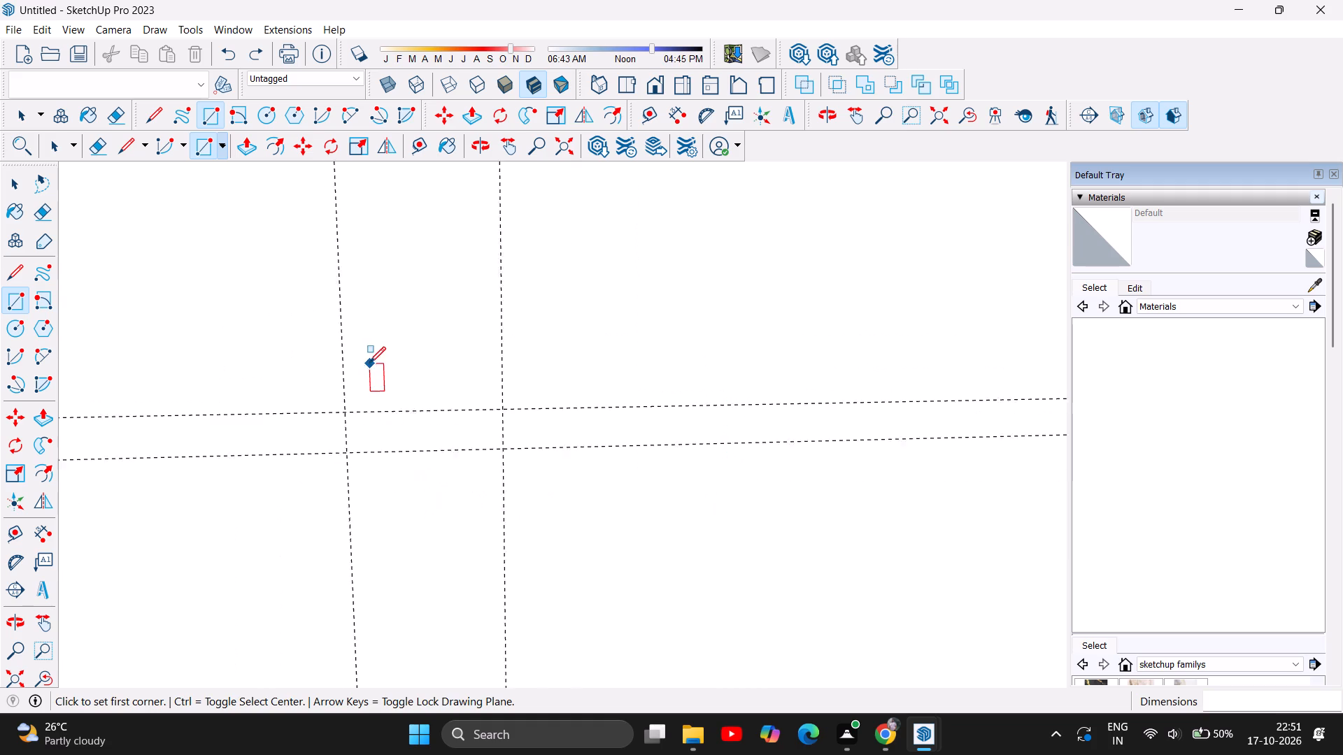
scroll(369, 363, "down", 3)
scroll(550, 612, "down", 9)
scroll(390, 238, "down", 9)
scroll(641, 749, "down", 8)
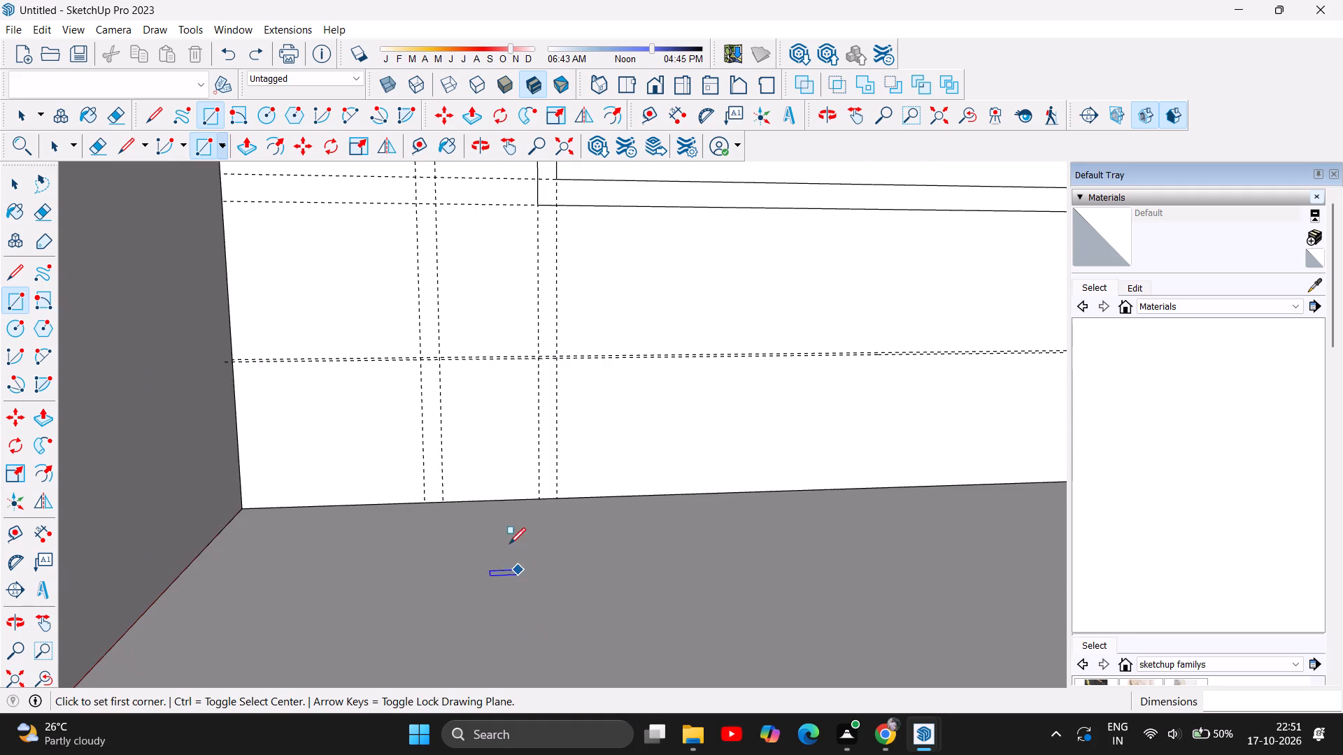
scroll(473, 490, "down", 7)
scroll(543, 606, "down", 7)
scroll(684, 582, "up", 5)
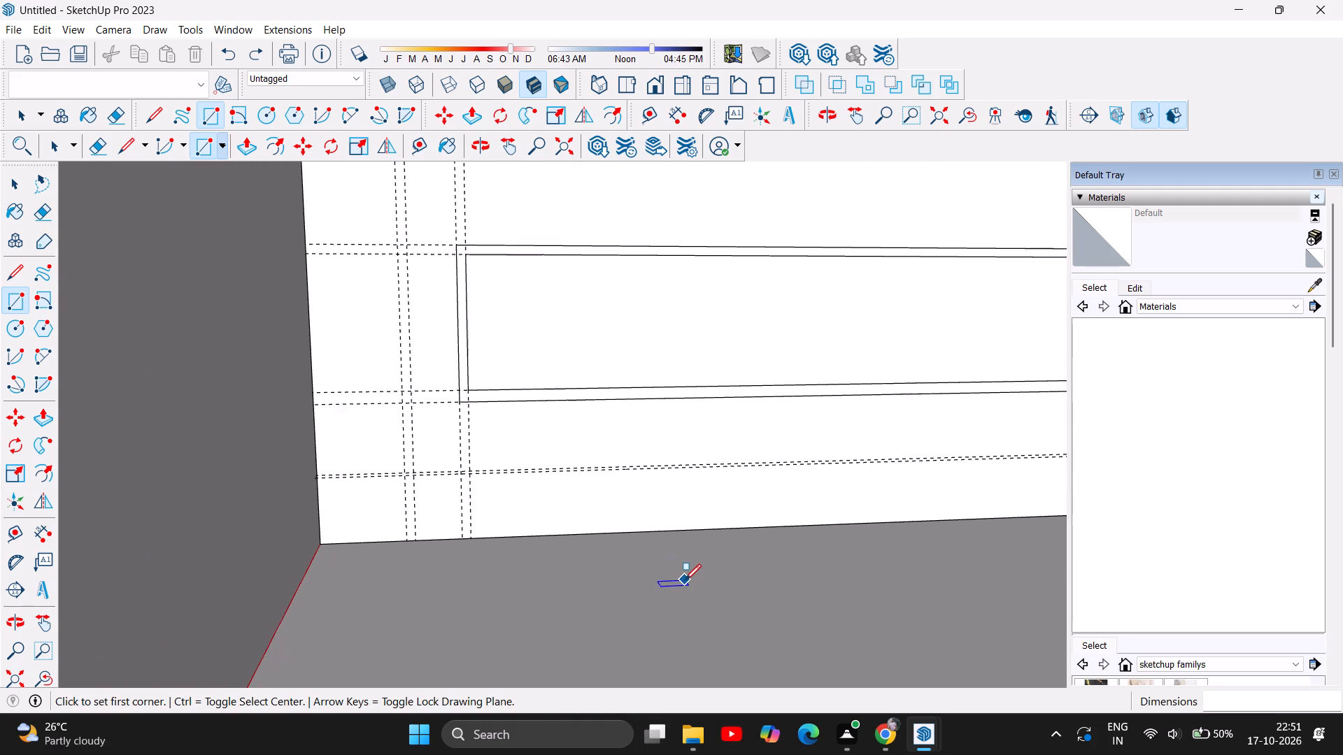
key("ctrl+z")
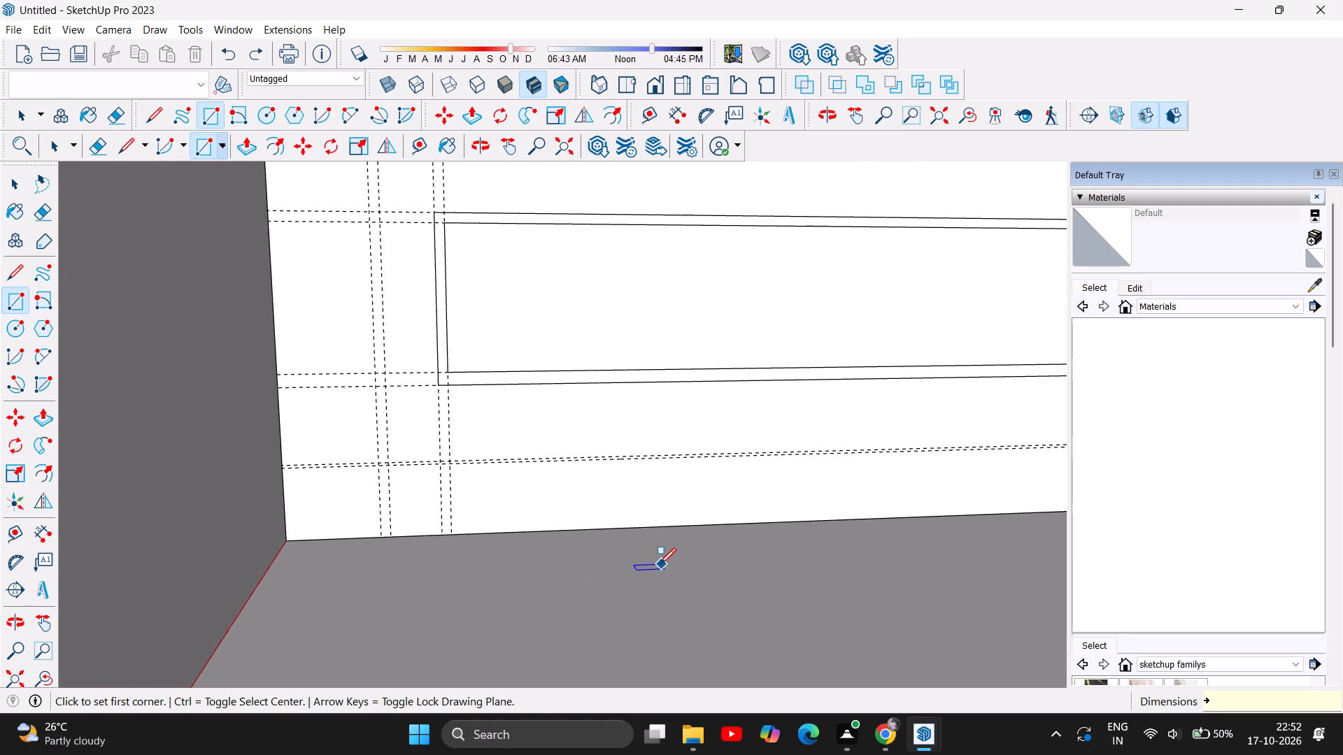
key("ctrl+z")
key("ctrl+z")
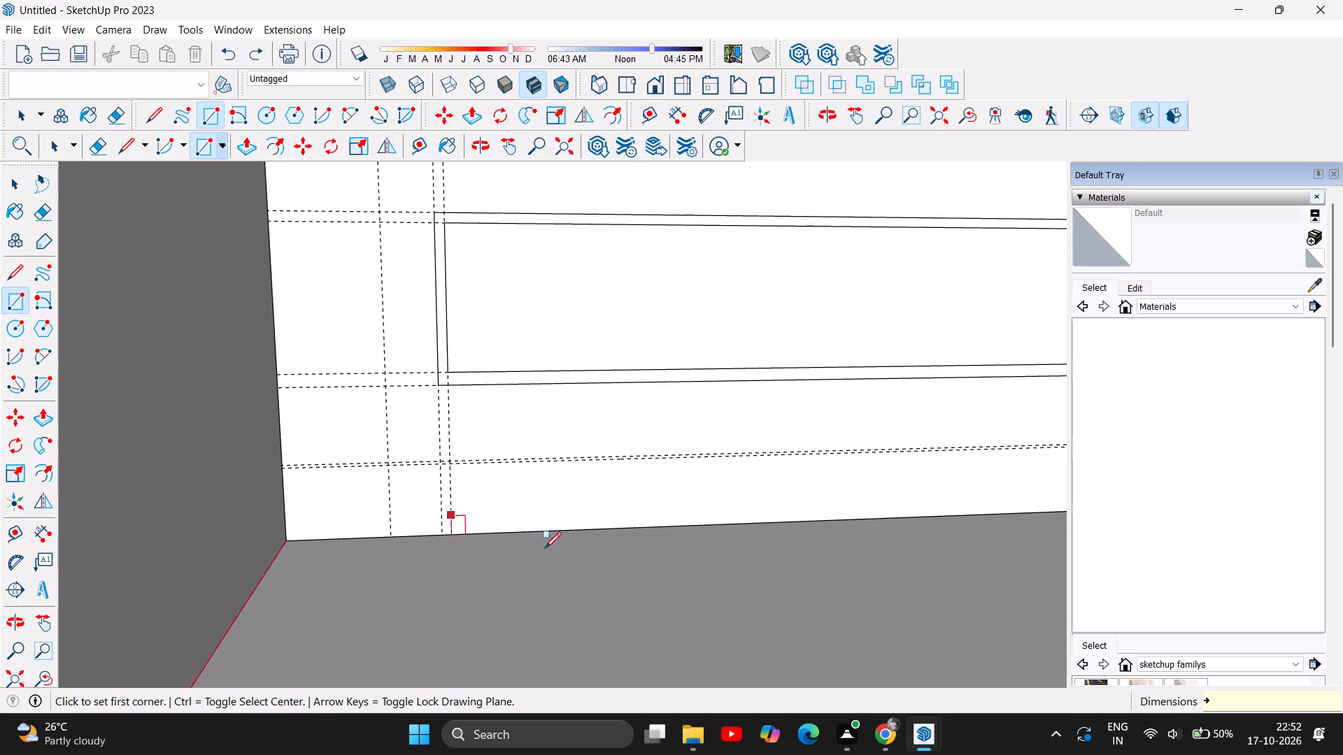
Delete the lower of the two closely spaced horizontal guides beneath the lower panel.
left_click(14, 194)
scroll(342, 544, "down", 11)
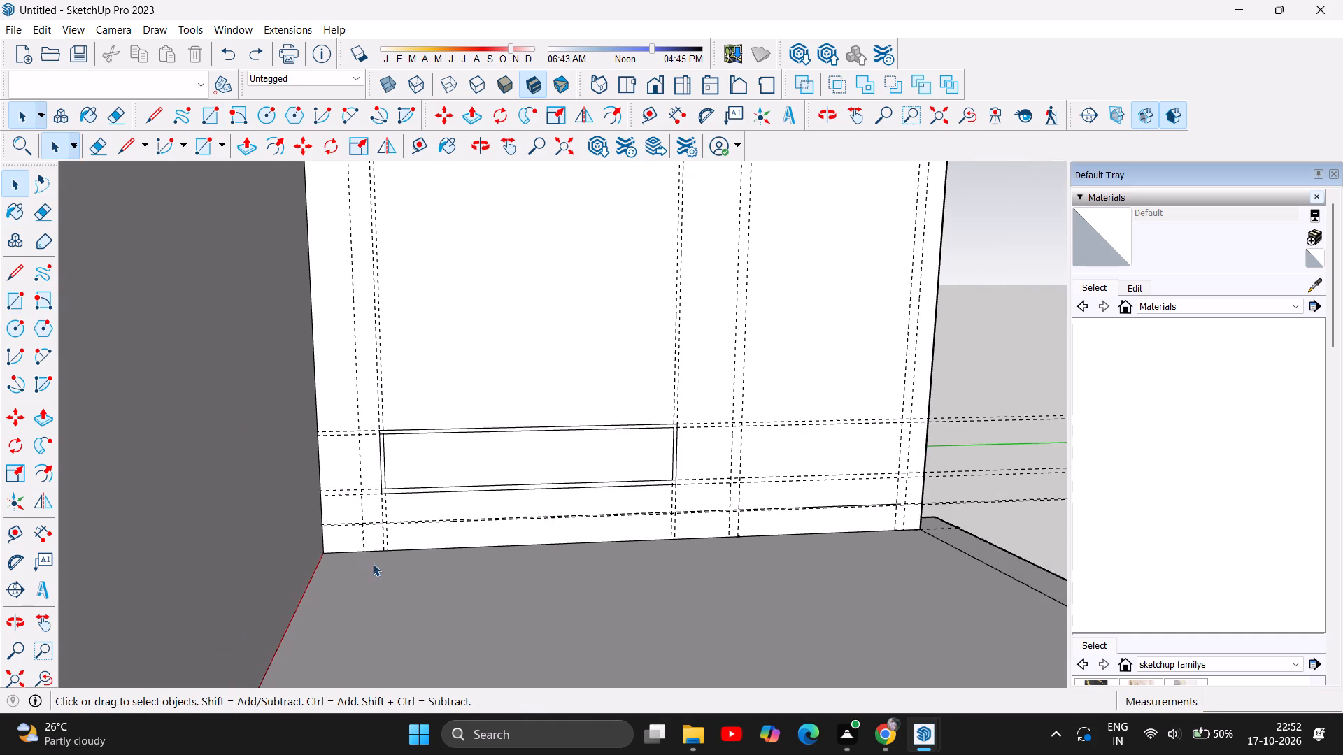
scroll(446, 573, "down", 5)
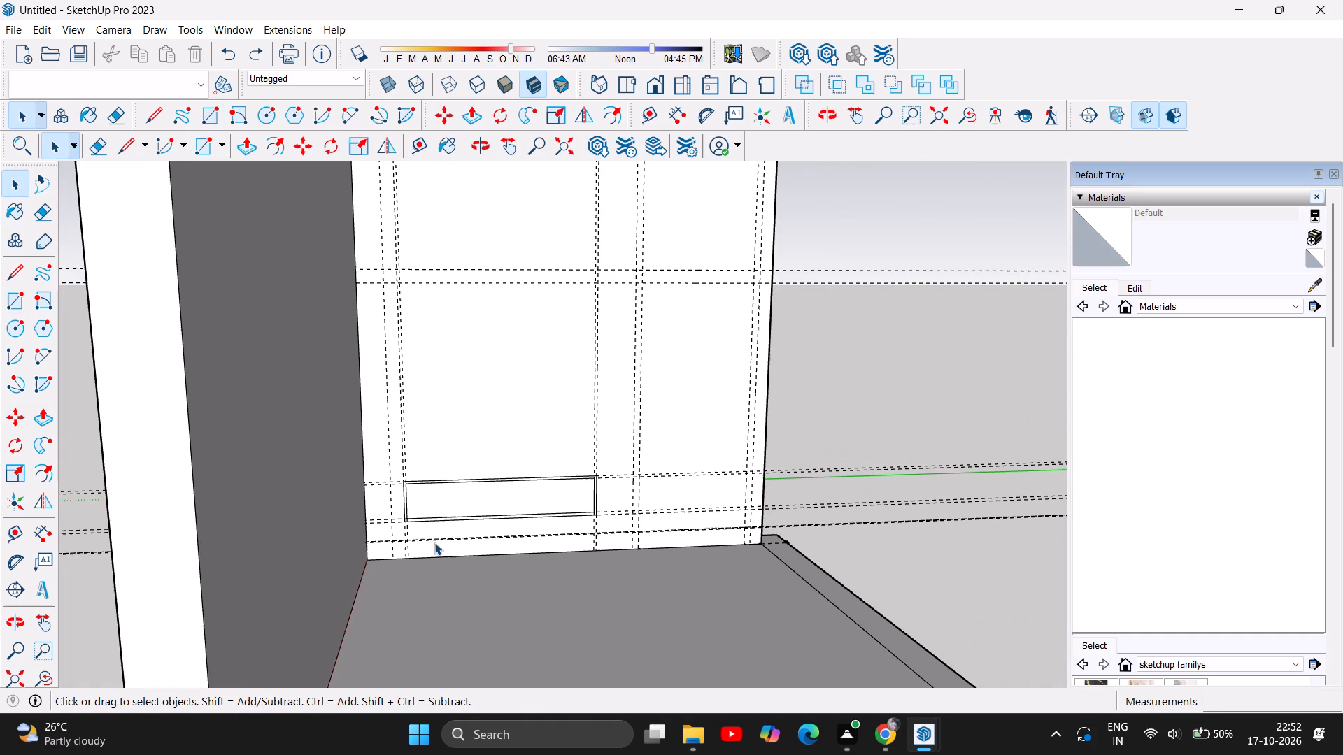
scroll(460, 518, "up", 6)
scroll(347, 575, "up", 6)
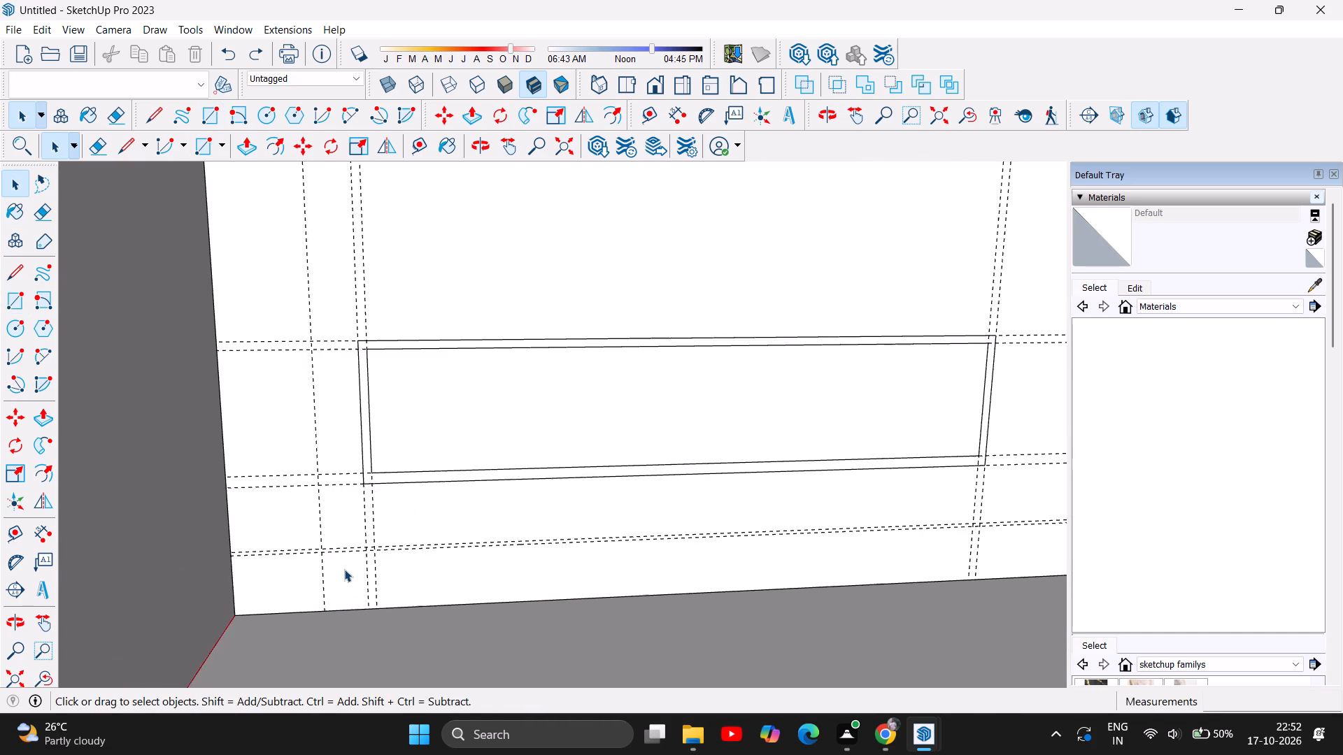
scroll(343, 562, "up", 13)
left_click(310, 524)
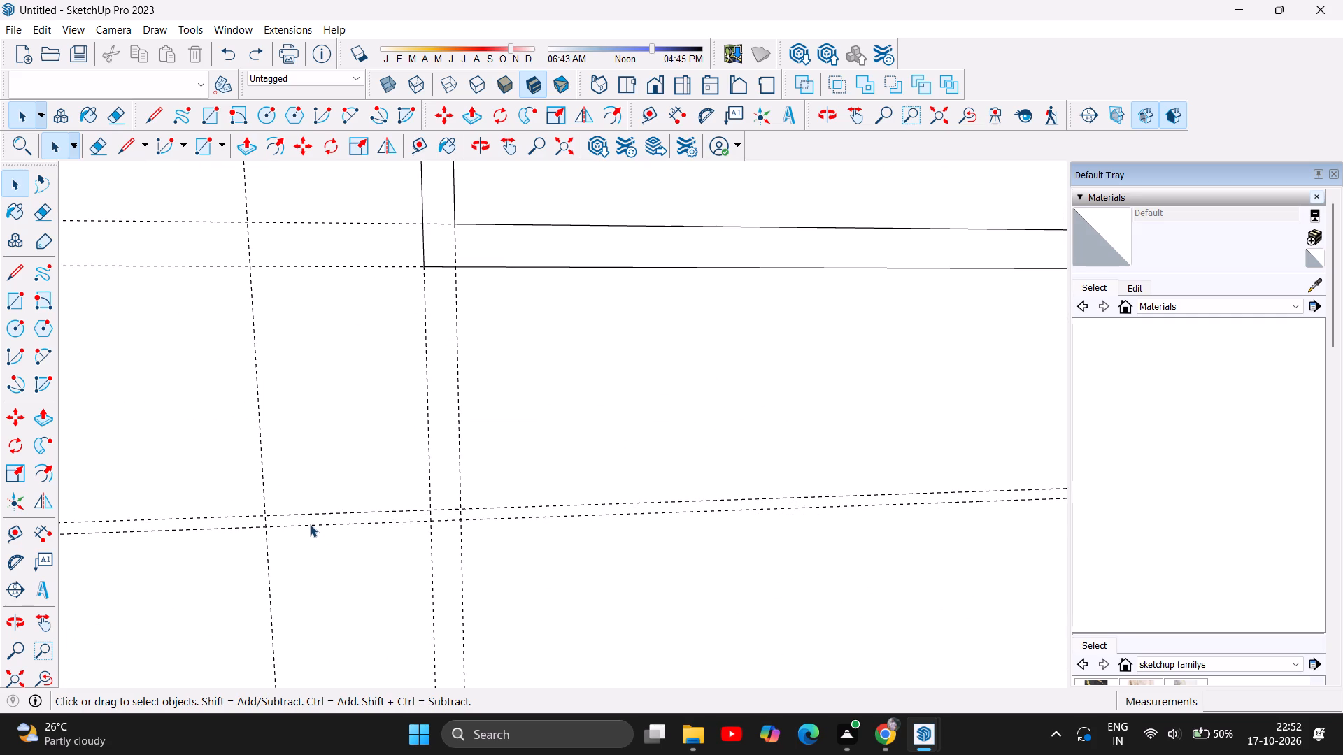
key("Delete")
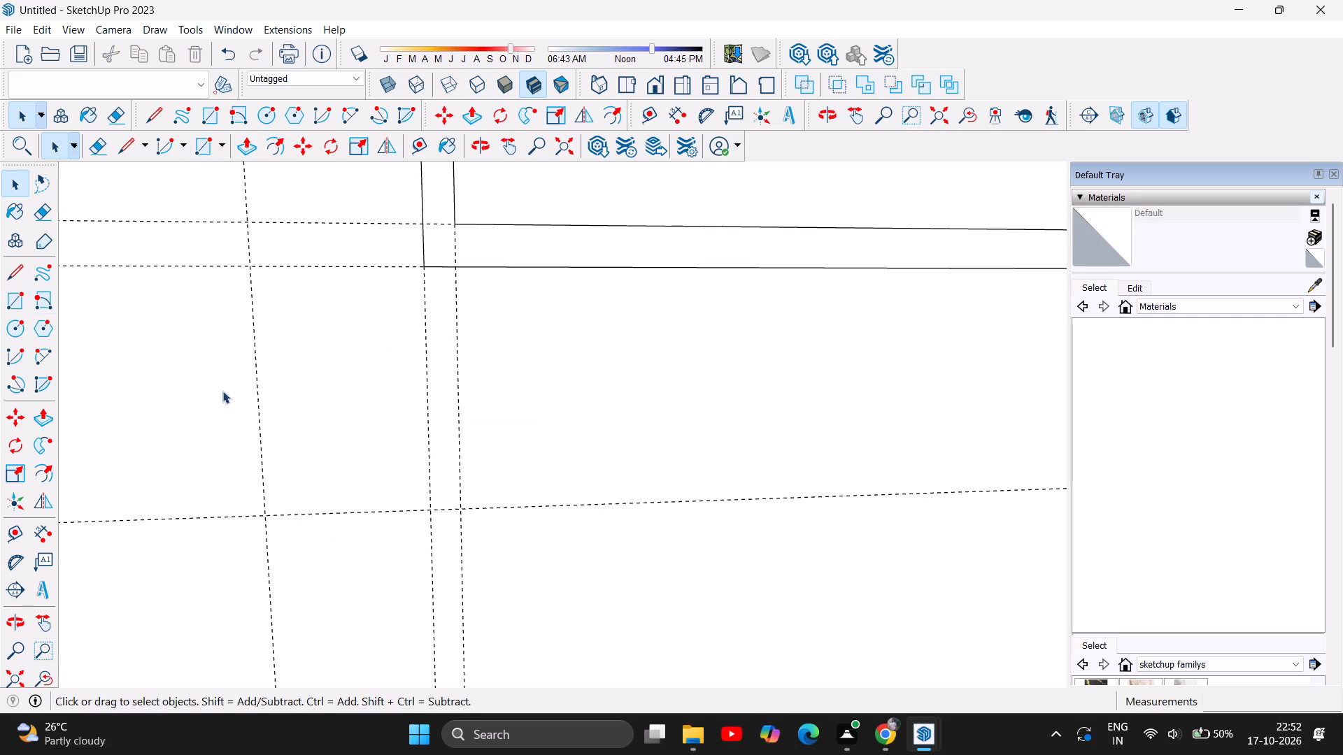
Add a horizontal guide 0.75" below the remaining guide beneath the lower panel.
key("t")
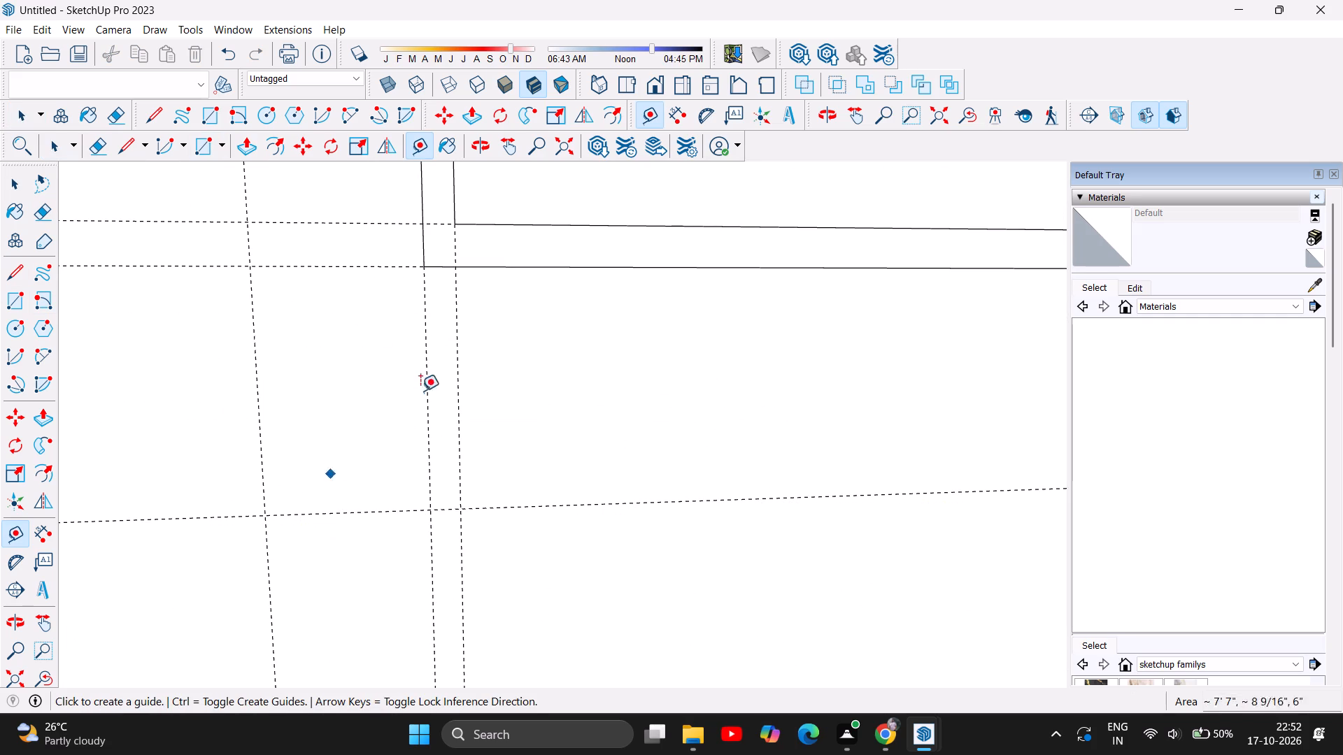
left_click(320, 511)
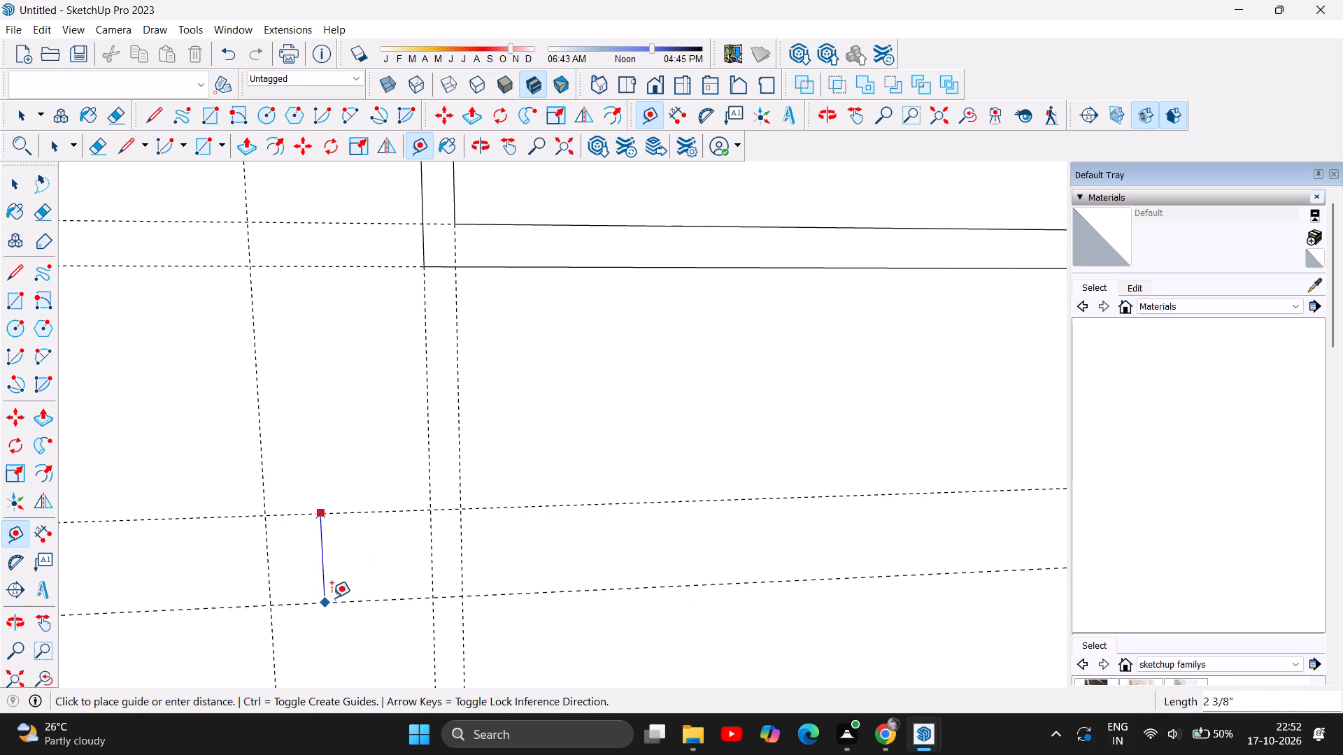
type("0.75")
key("Return")
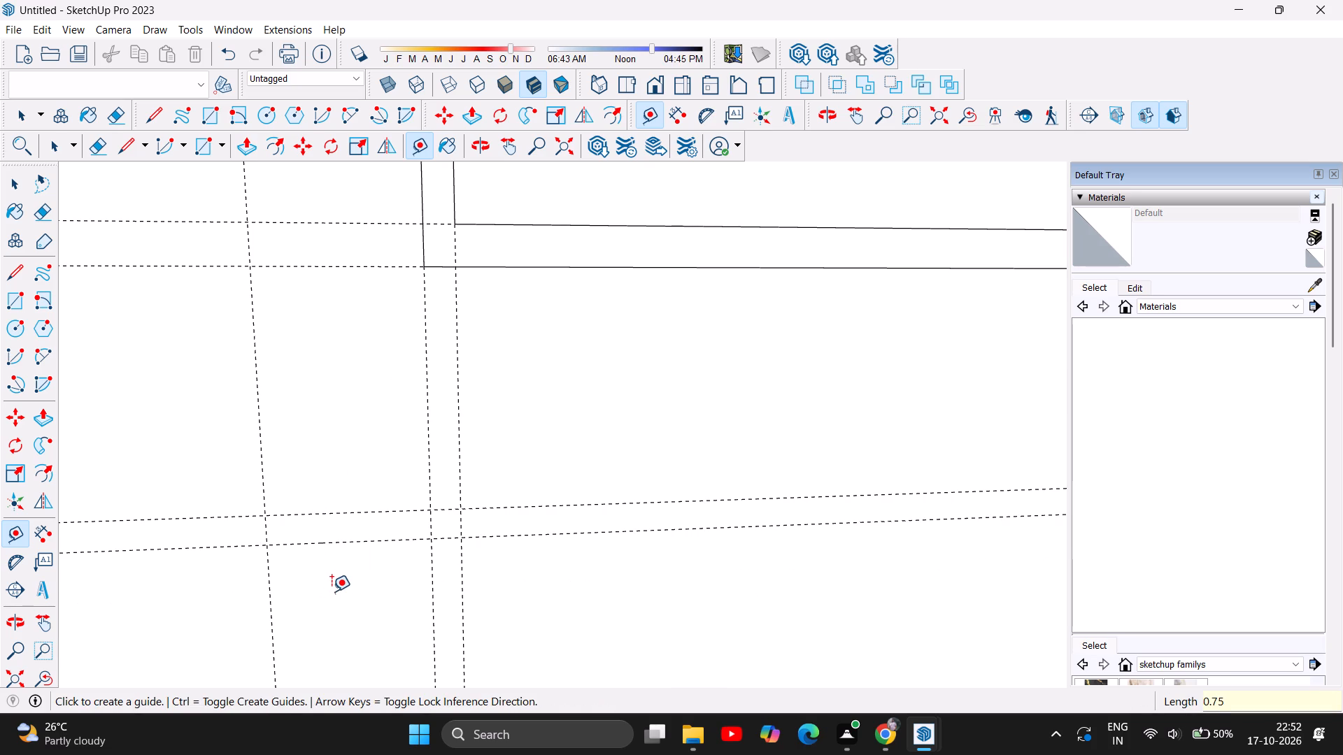
Add a vertical guide 0.75" from the single vertical guide near the dark wall, on its dark-wall side.
scroll(330, 591, "down", 11)
scroll(171, 545, "down", 7)
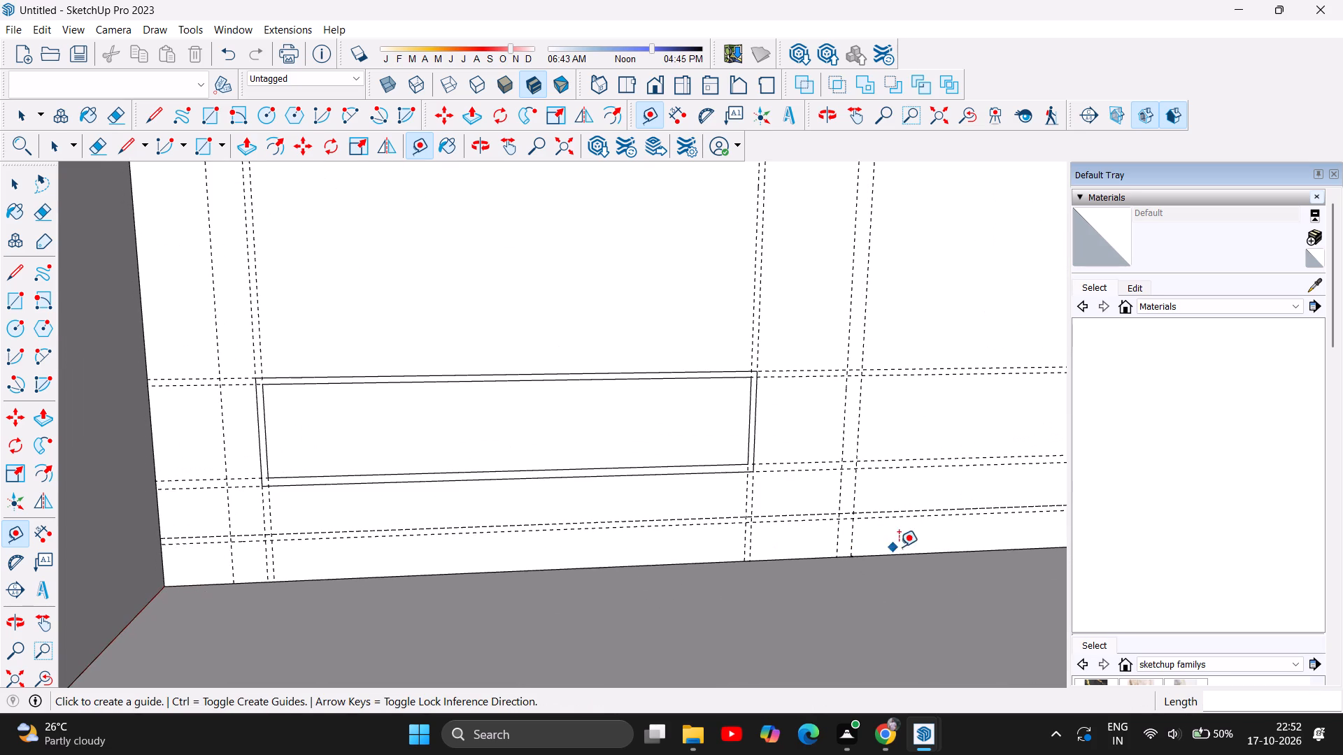
scroll(720, 552, "down", 4)
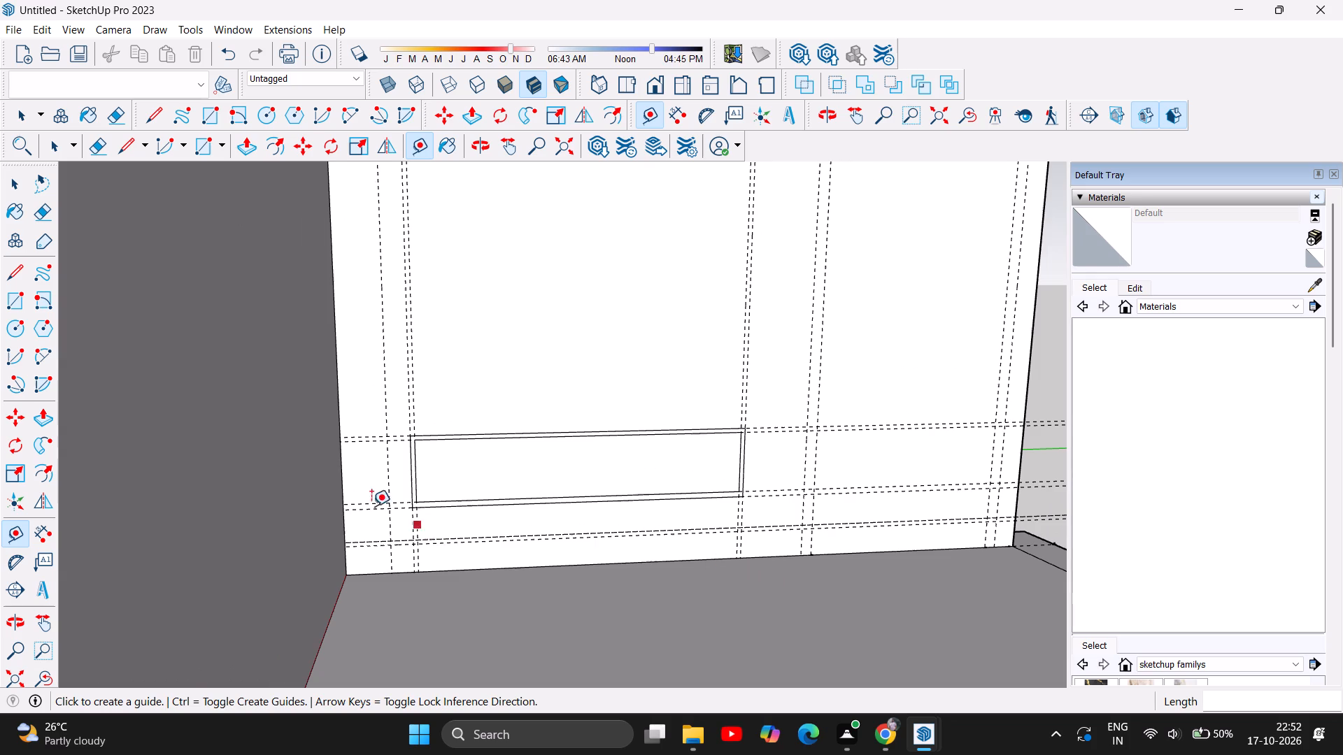
scroll(371, 503, "up", 7)
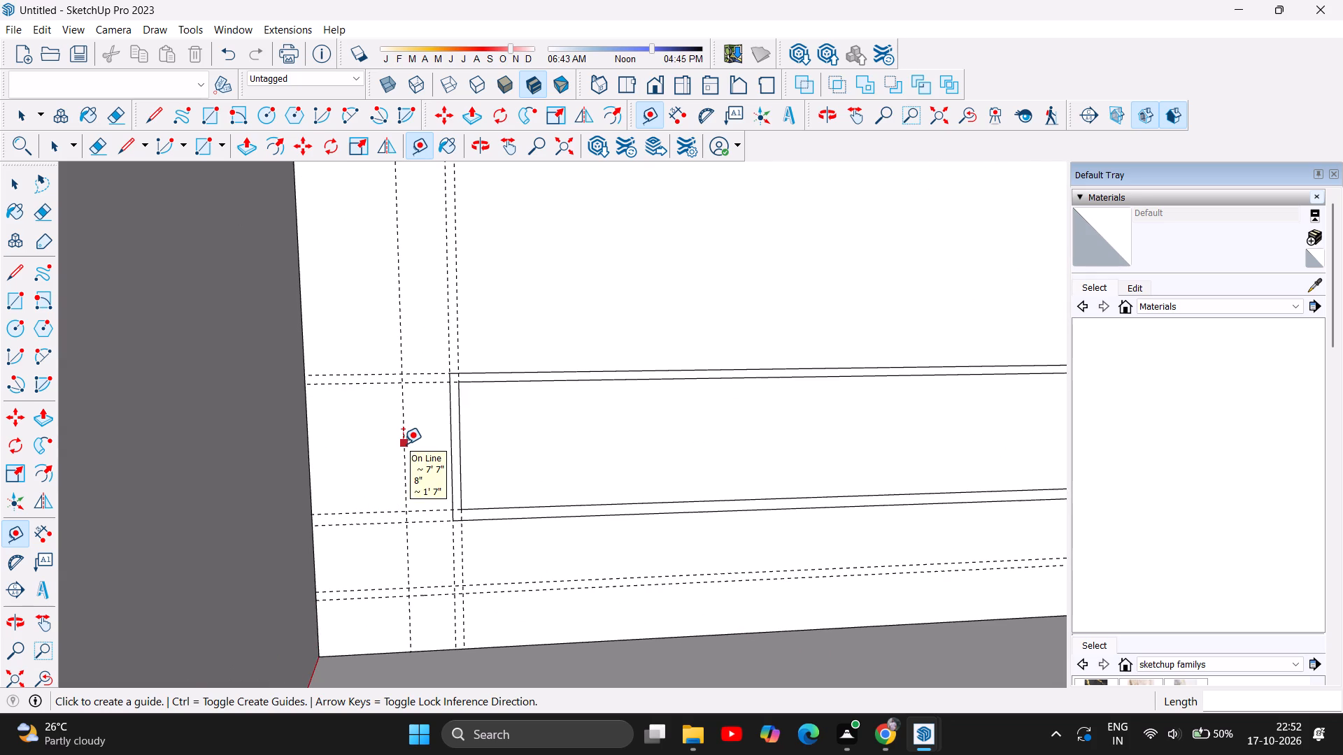
left_click(403, 444)
type("0.75")
key("Return")
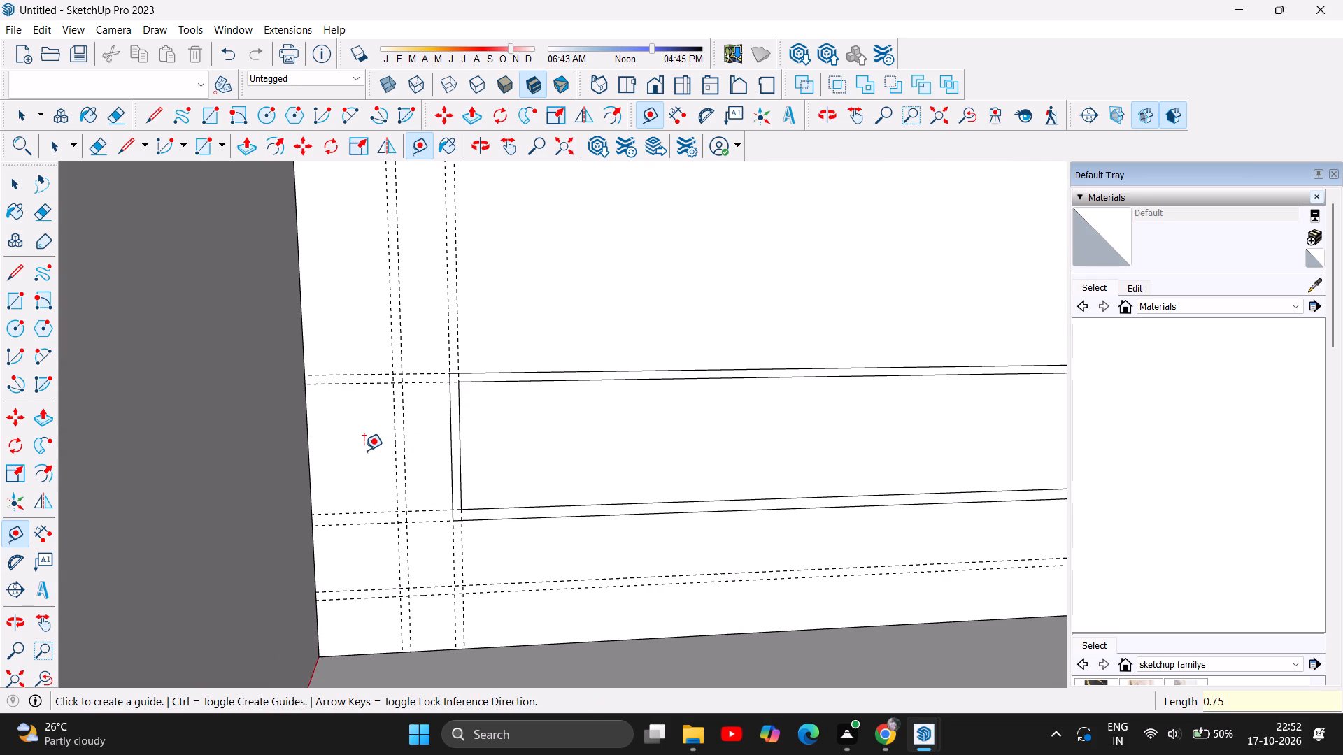
Add a vertical guide 4" outward from the outer guide at the lower panel's end farther from the dark wall.
scroll(362, 451, "up", 1)
scroll(337, 457, "down", 11)
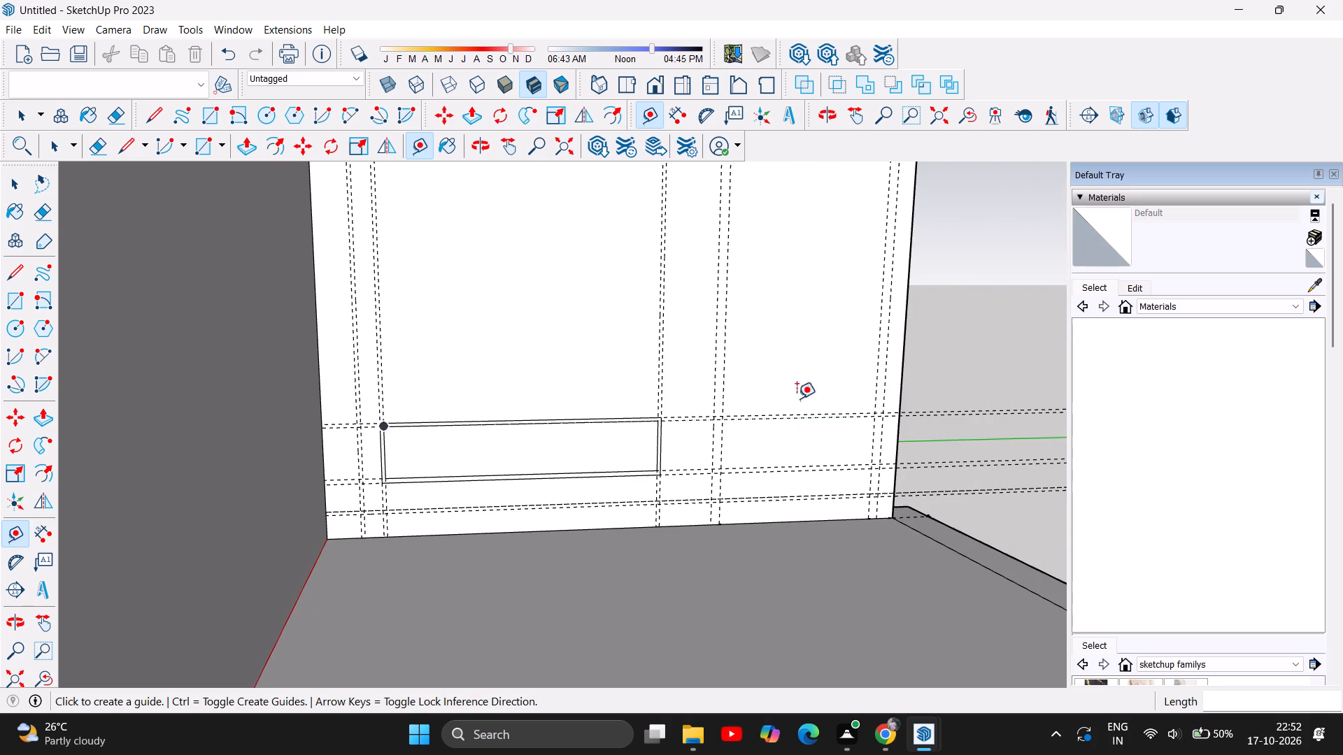
scroll(761, 363, "up", 4)
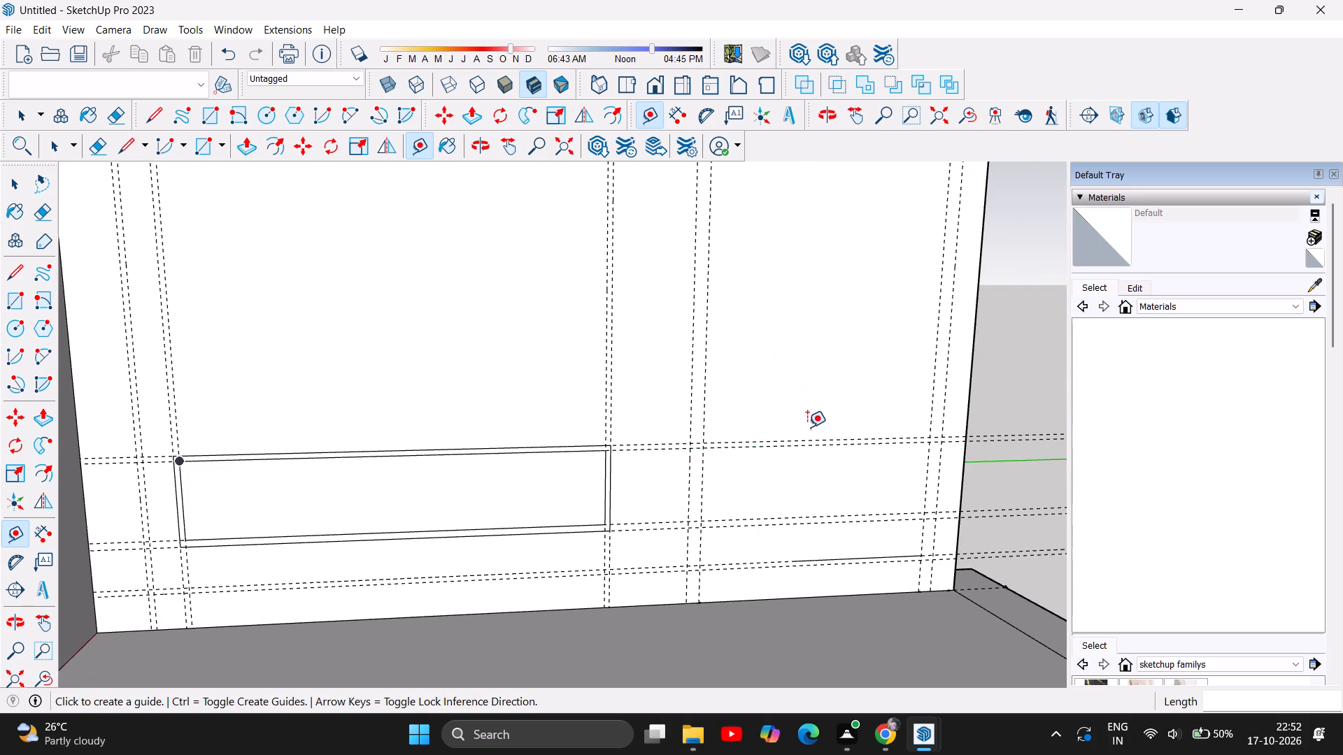
scroll(780, 614, "down", 6)
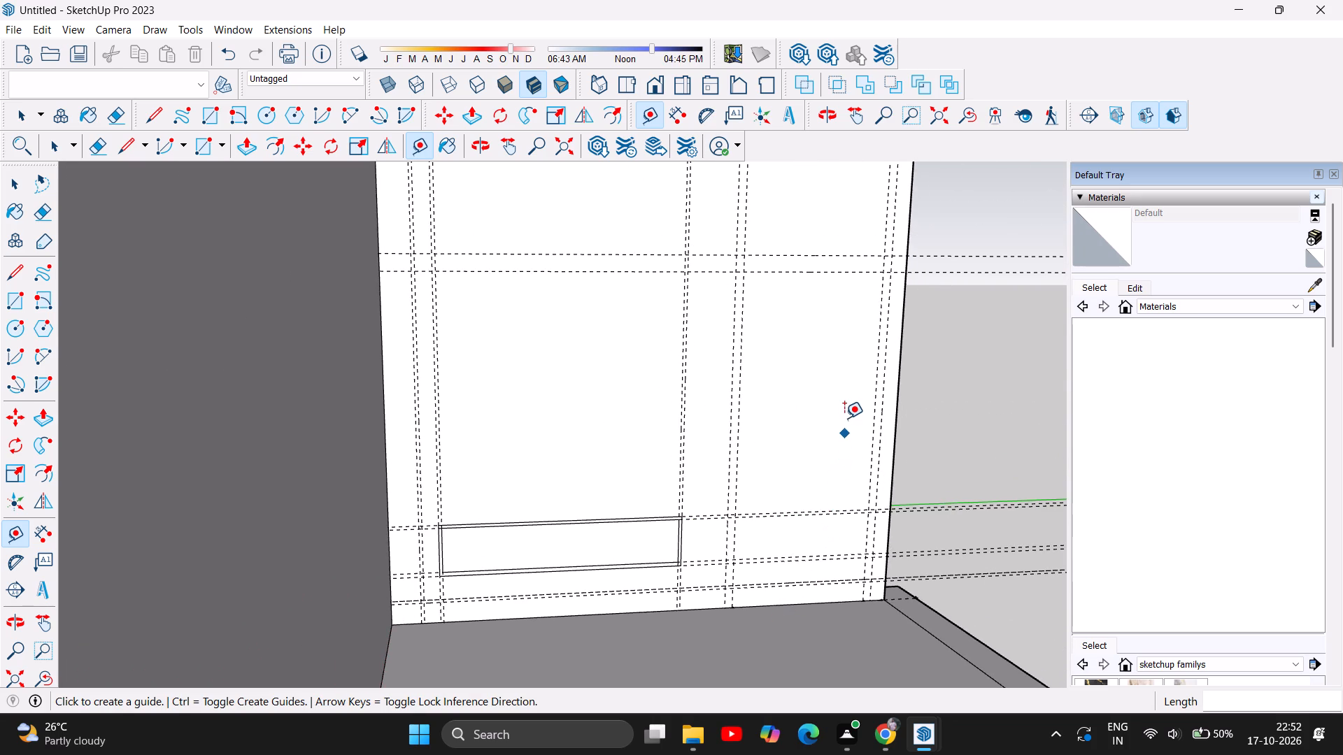
scroll(844, 417, "up", 2)
scroll(682, 445, "up", 3)
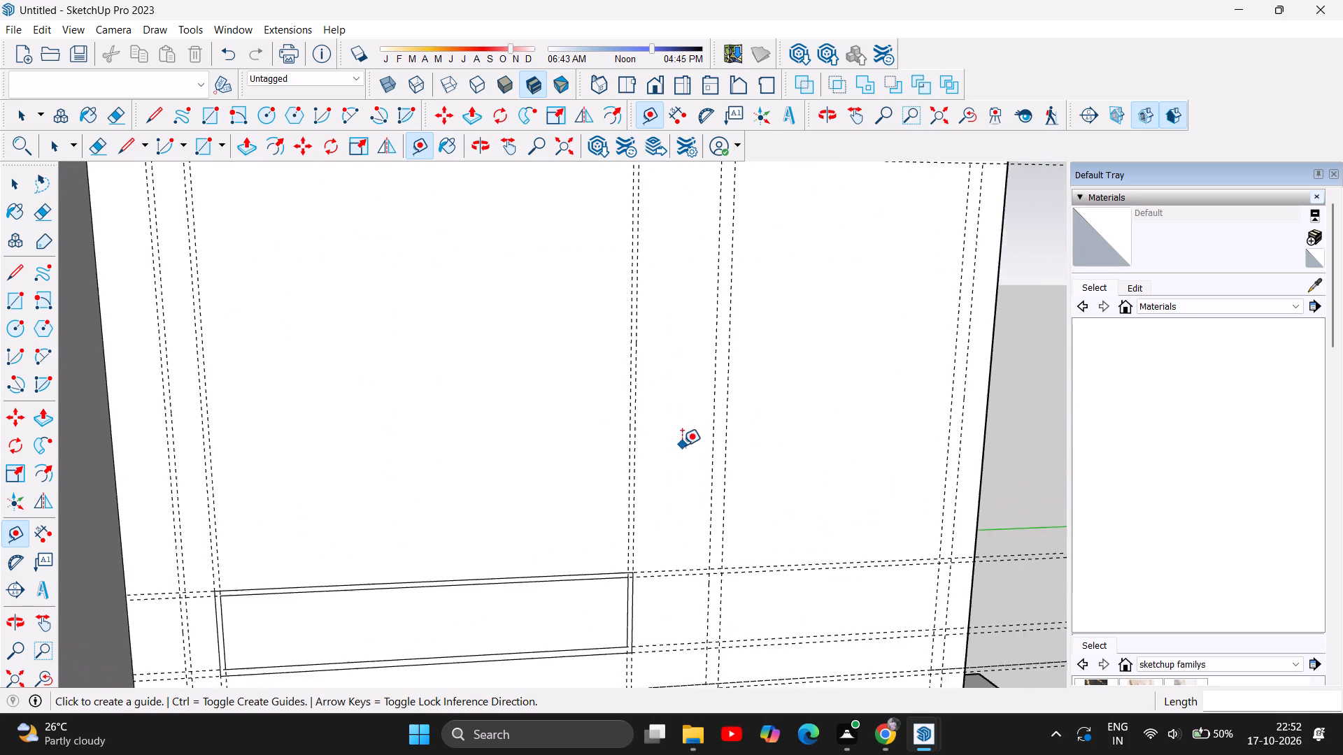
scroll(682, 445, "up", 3)
scroll(681, 610, "down", 6)
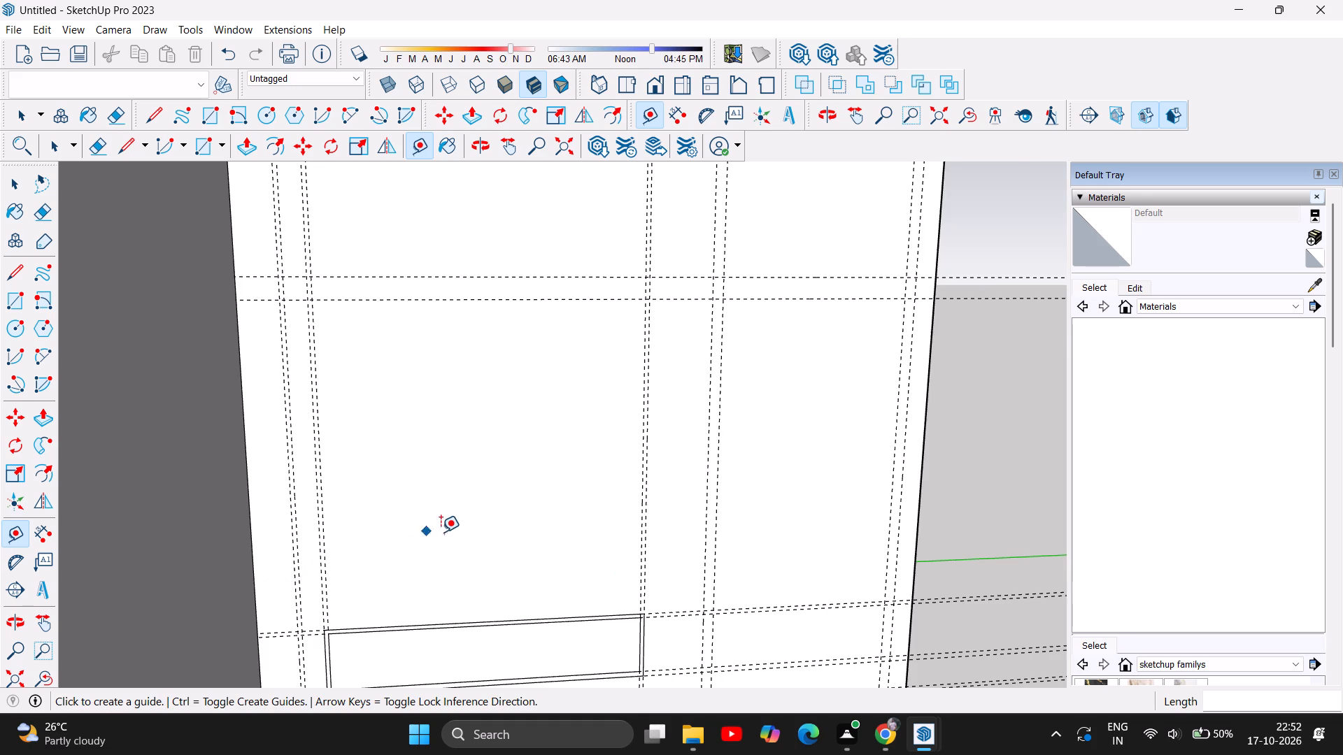
scroll(441, 532, "down", 2)
scroll(651, 511, "up", 6)
scroll(590, 509, "up", 2)
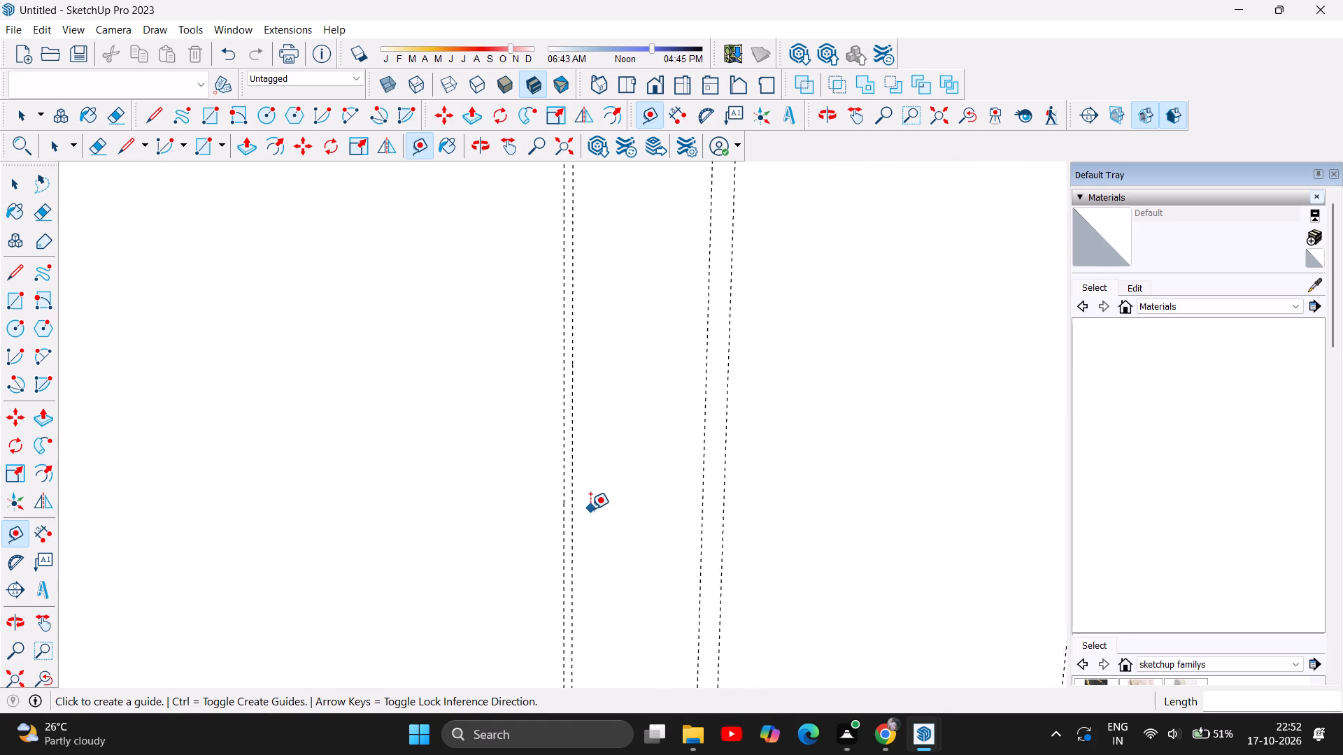
scroll(590, 509, "up", 3)
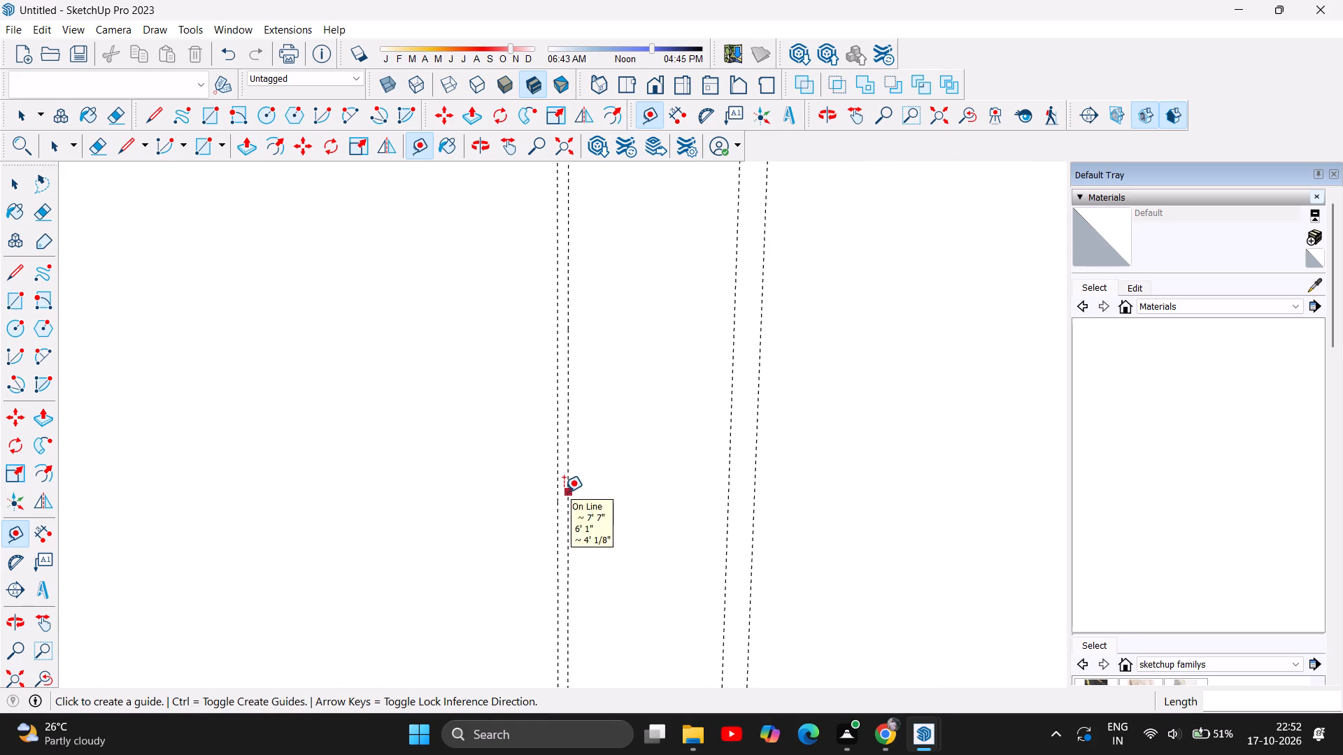
left_click_drag(569, 459, 578, 460)
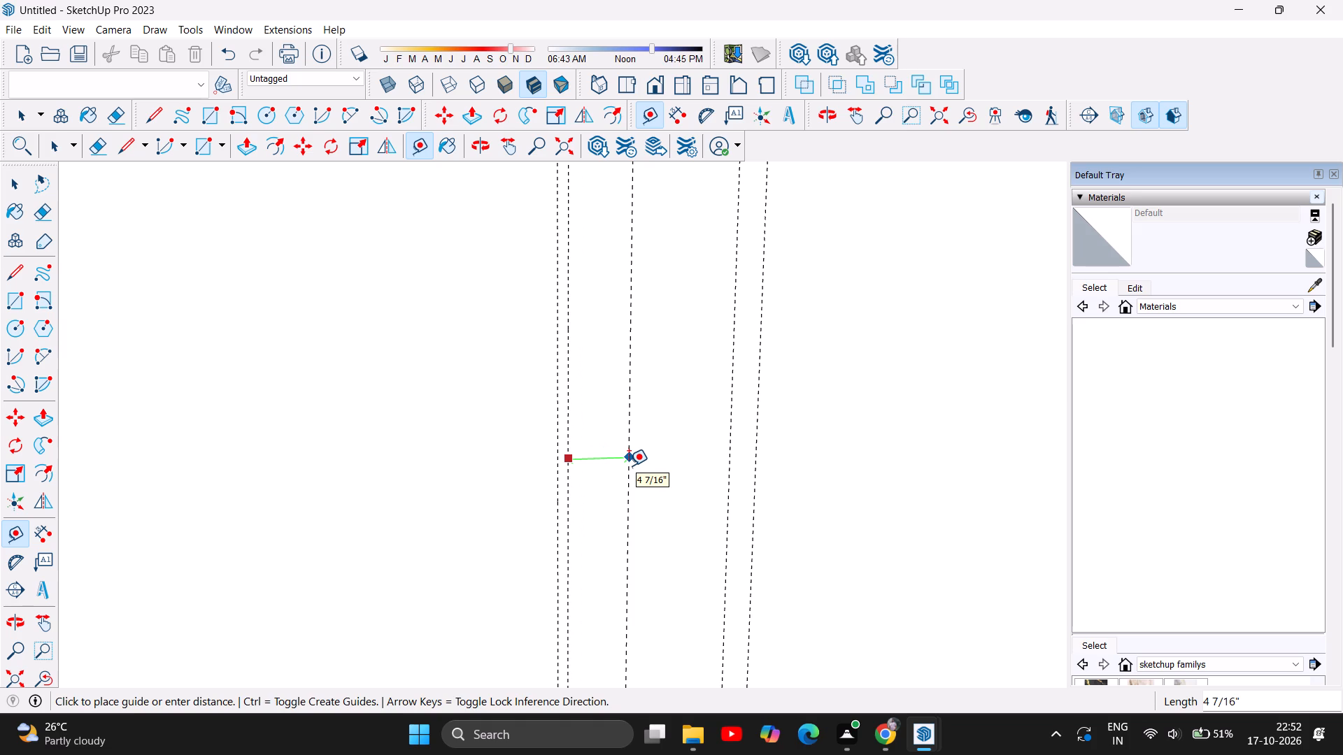
key("4")
key("Return")
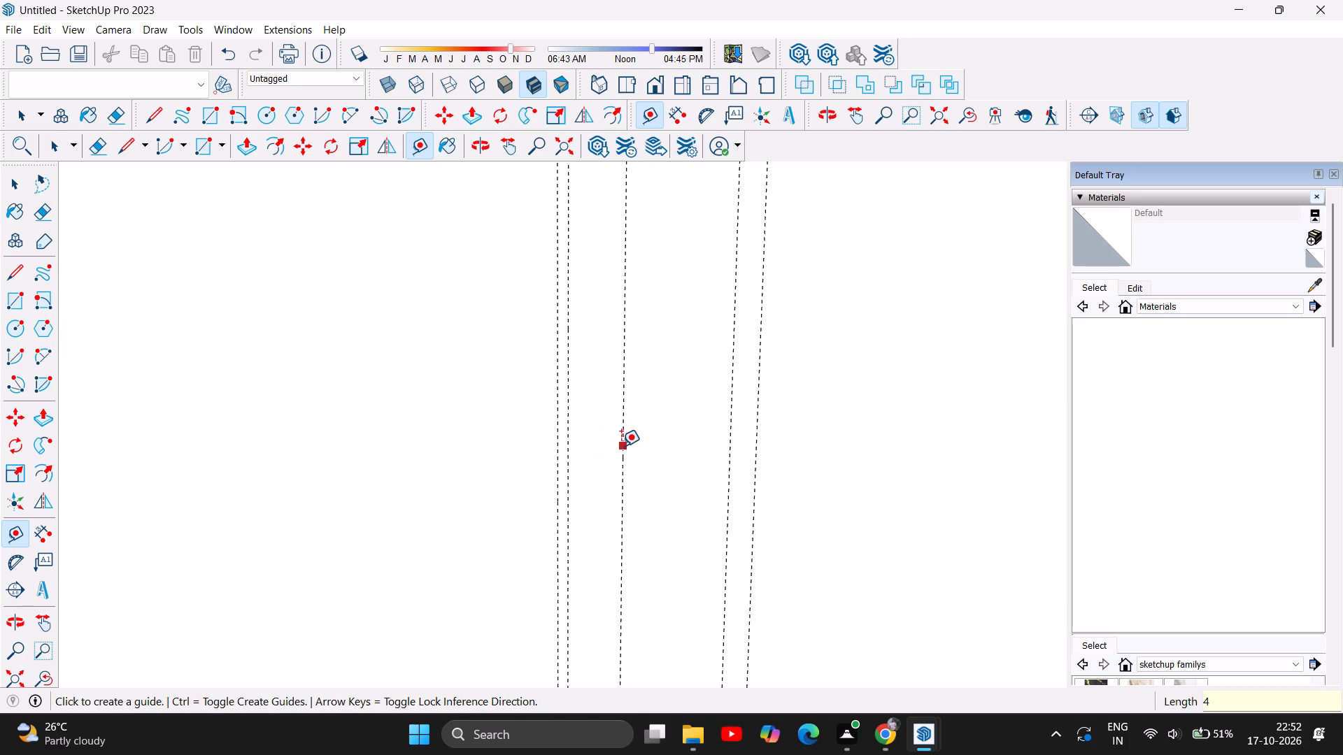
Add a second vertical guide 0.75" beyond that 4" offset guide, on the side away from the lower panel.
left_click(621, 449)
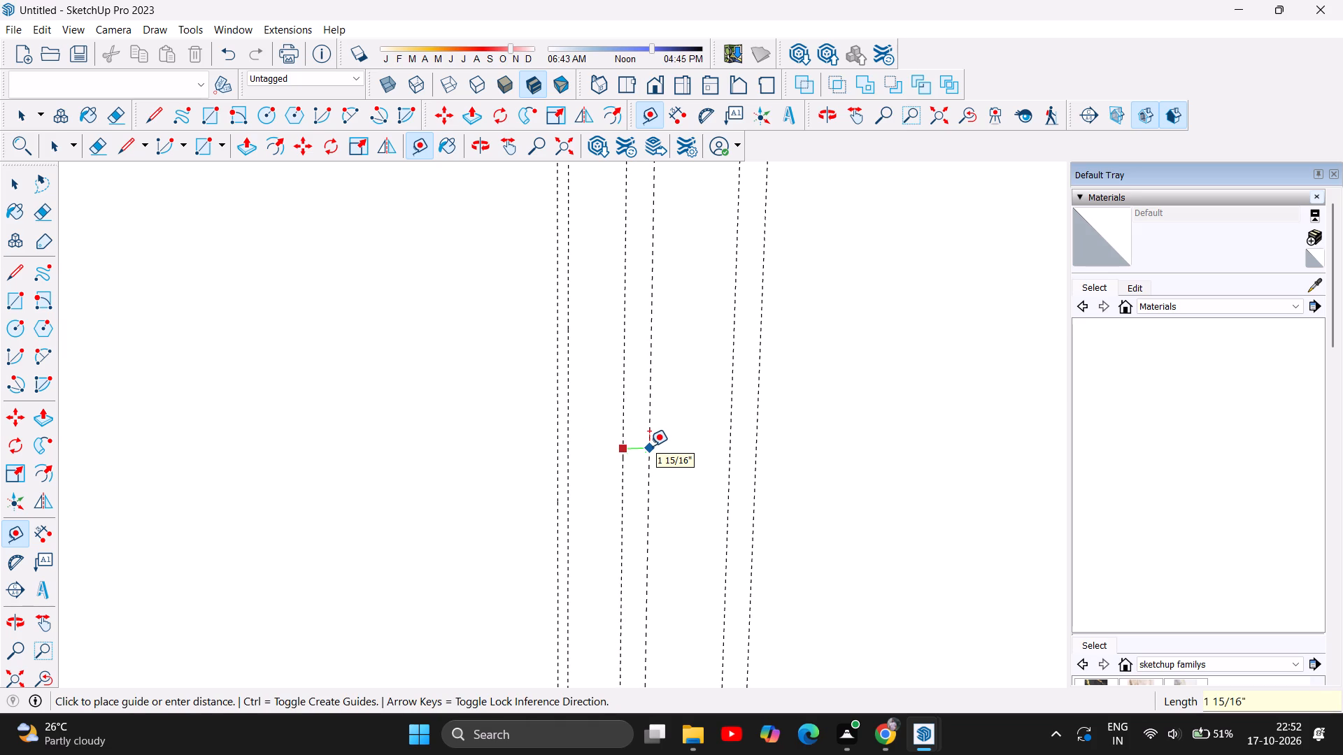
type("0.75")
key("Return")
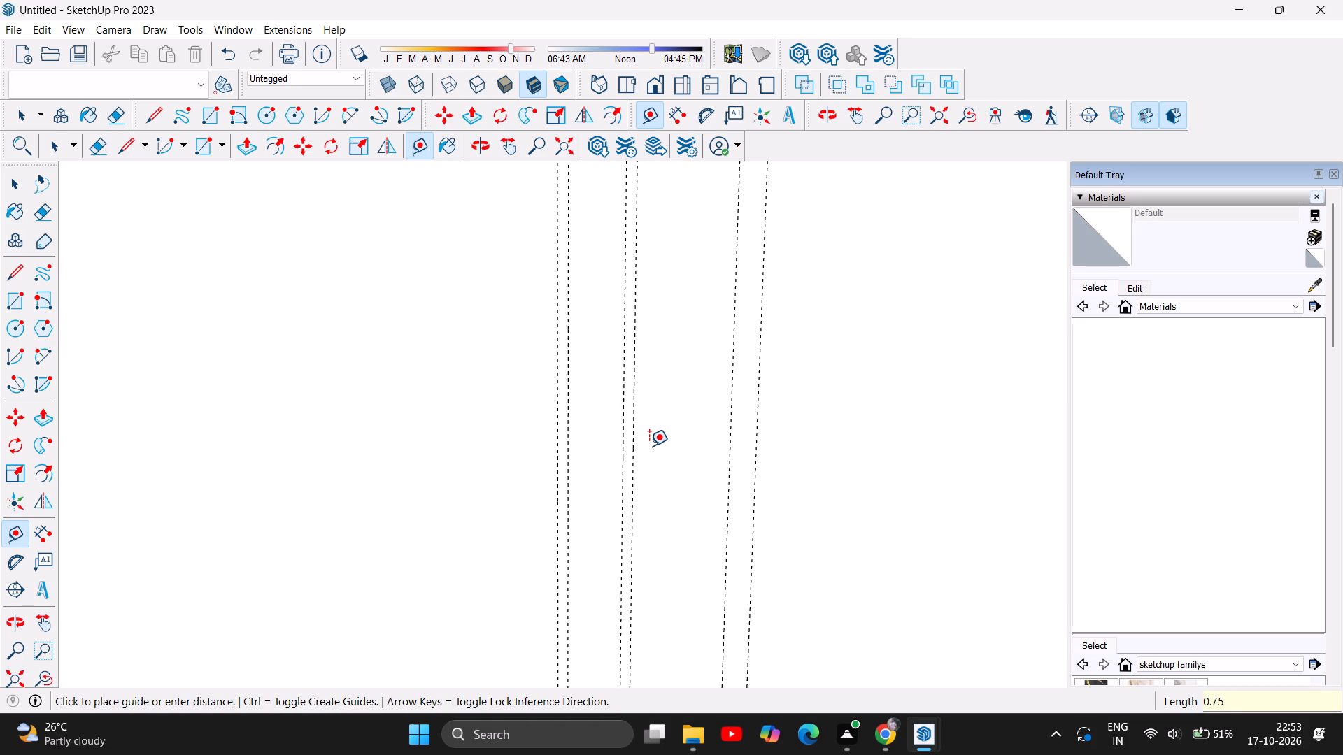
Examine the guide layout around the lower panel and across the whole wall.
scroll(700, 366, "down", 7)
scroll(728, 618, "down", 6)
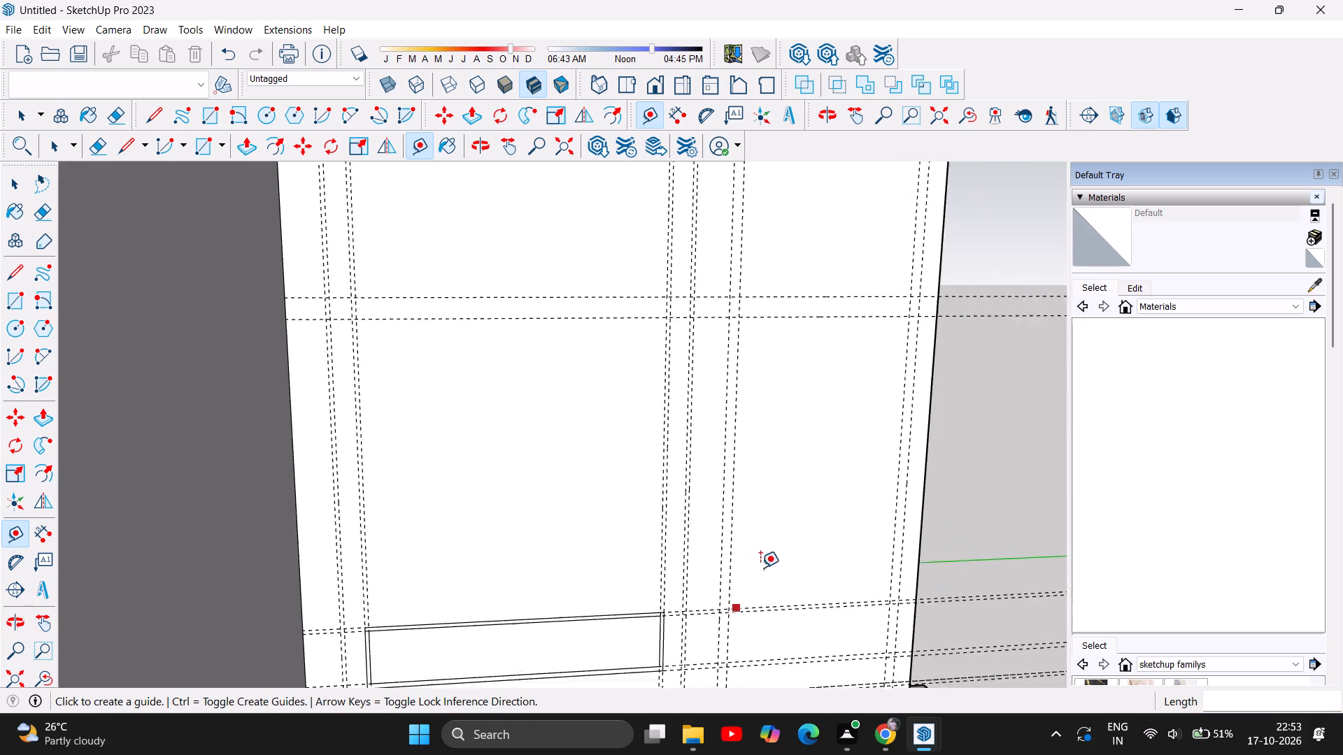
scroll(760, 568, "down", 2)
scroll(371, 379, "down", 5)
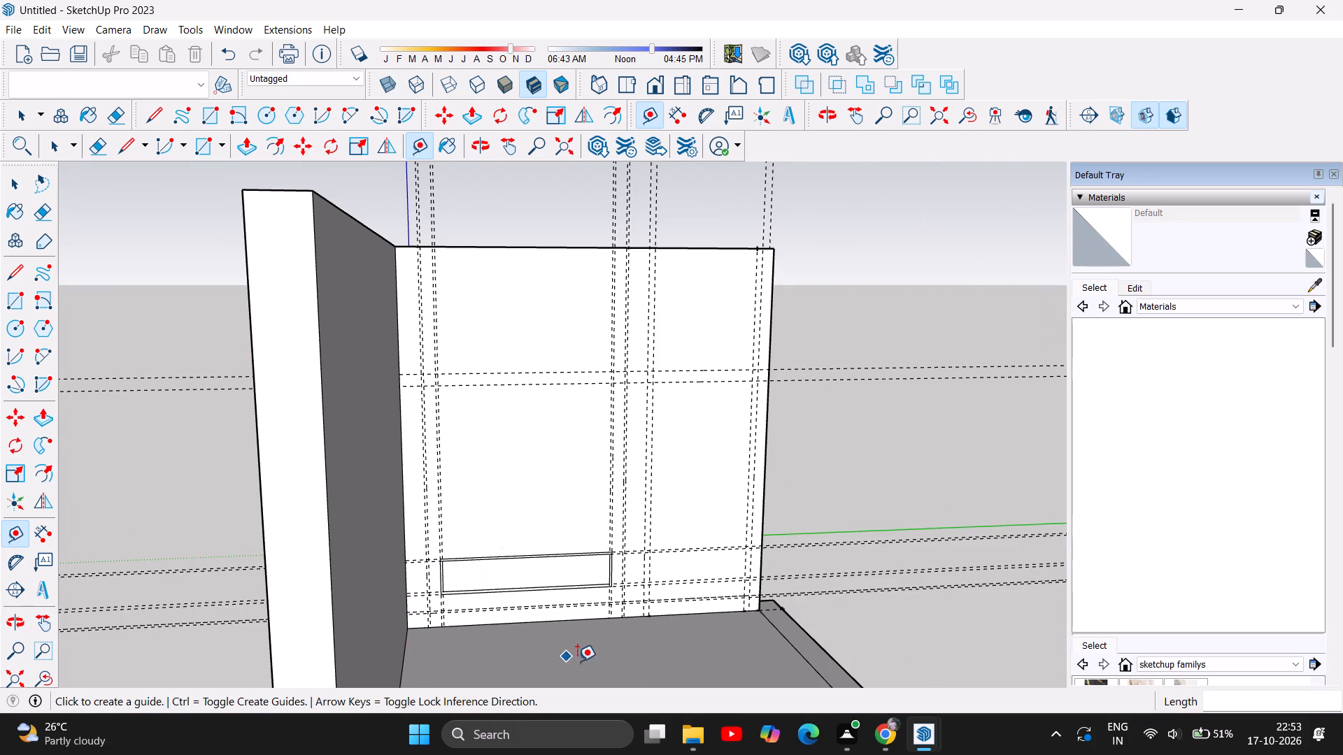
scroll(577, 661, "up", 4)
scroll(455, 619, "up", 1)
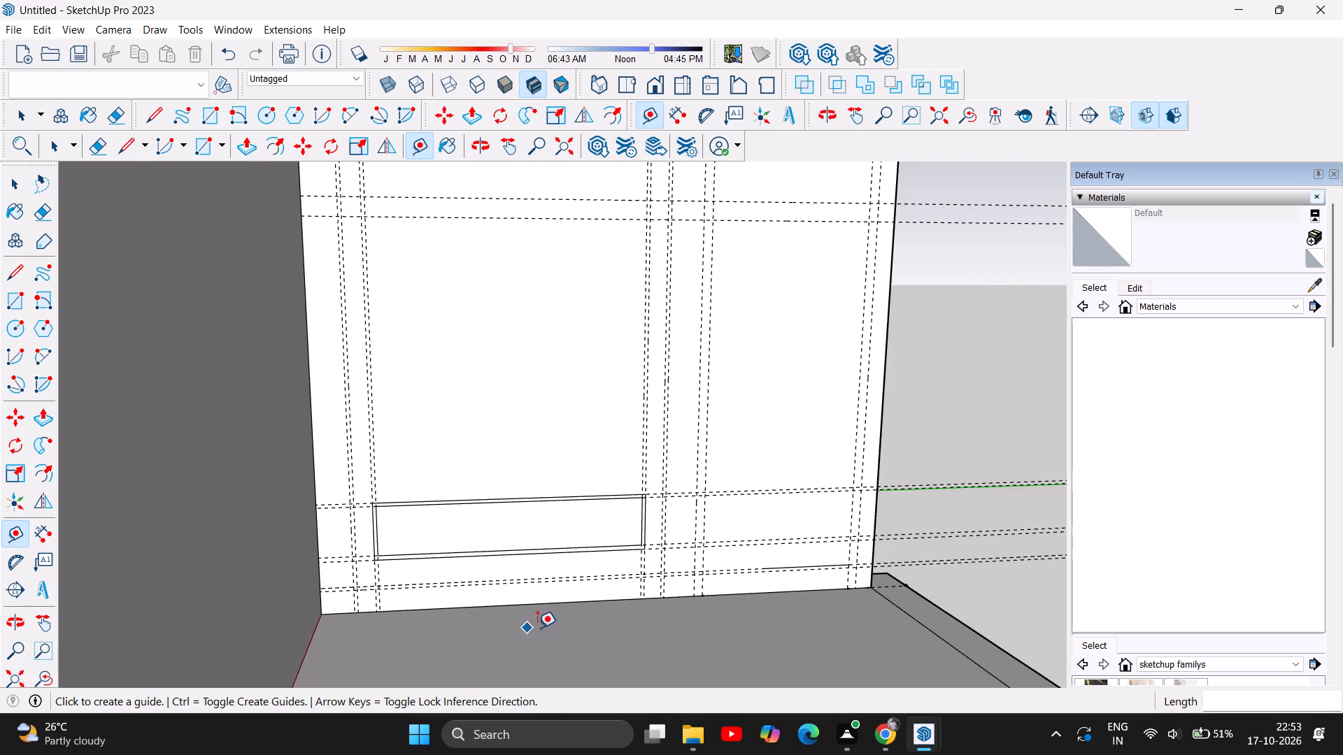
scroll(390, 544, "down", 4)
scroll(346, 530, "up", 6)
scroll(350, 547, "down", 2)
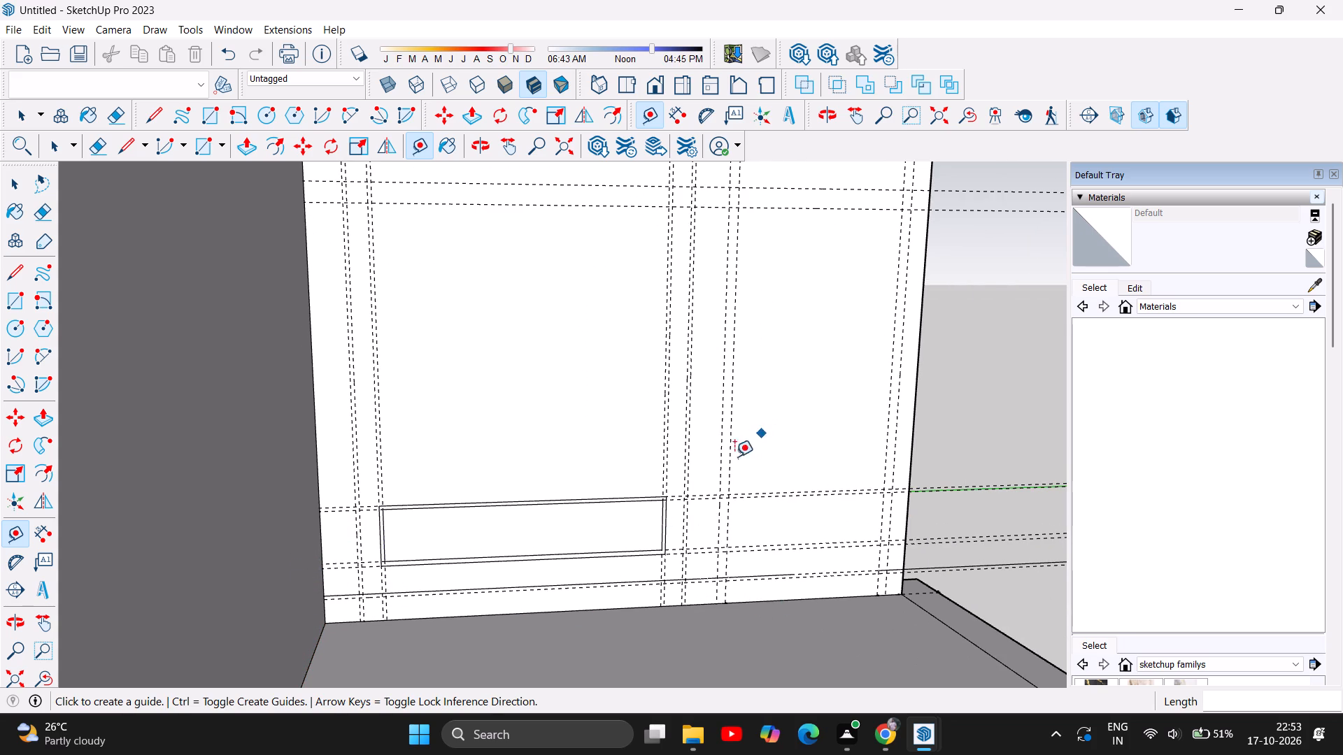
scroll(341, 540, "down", 4)
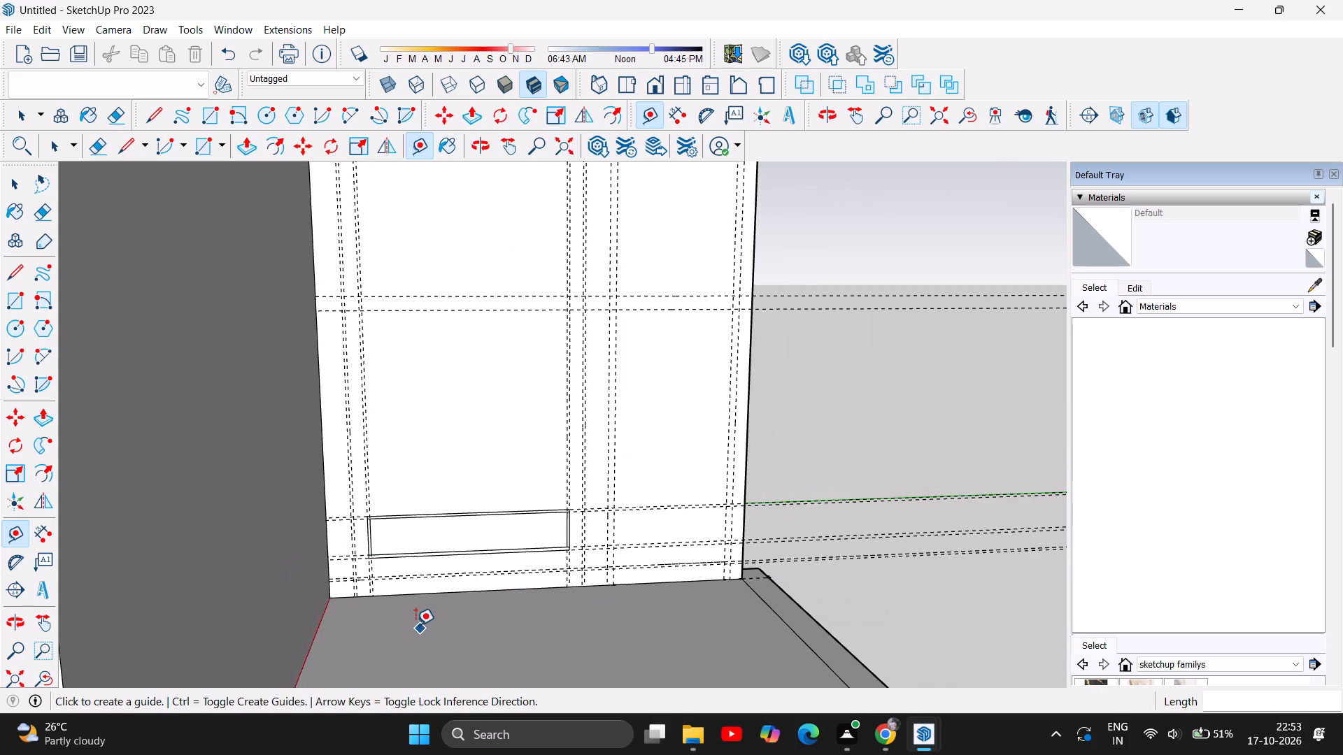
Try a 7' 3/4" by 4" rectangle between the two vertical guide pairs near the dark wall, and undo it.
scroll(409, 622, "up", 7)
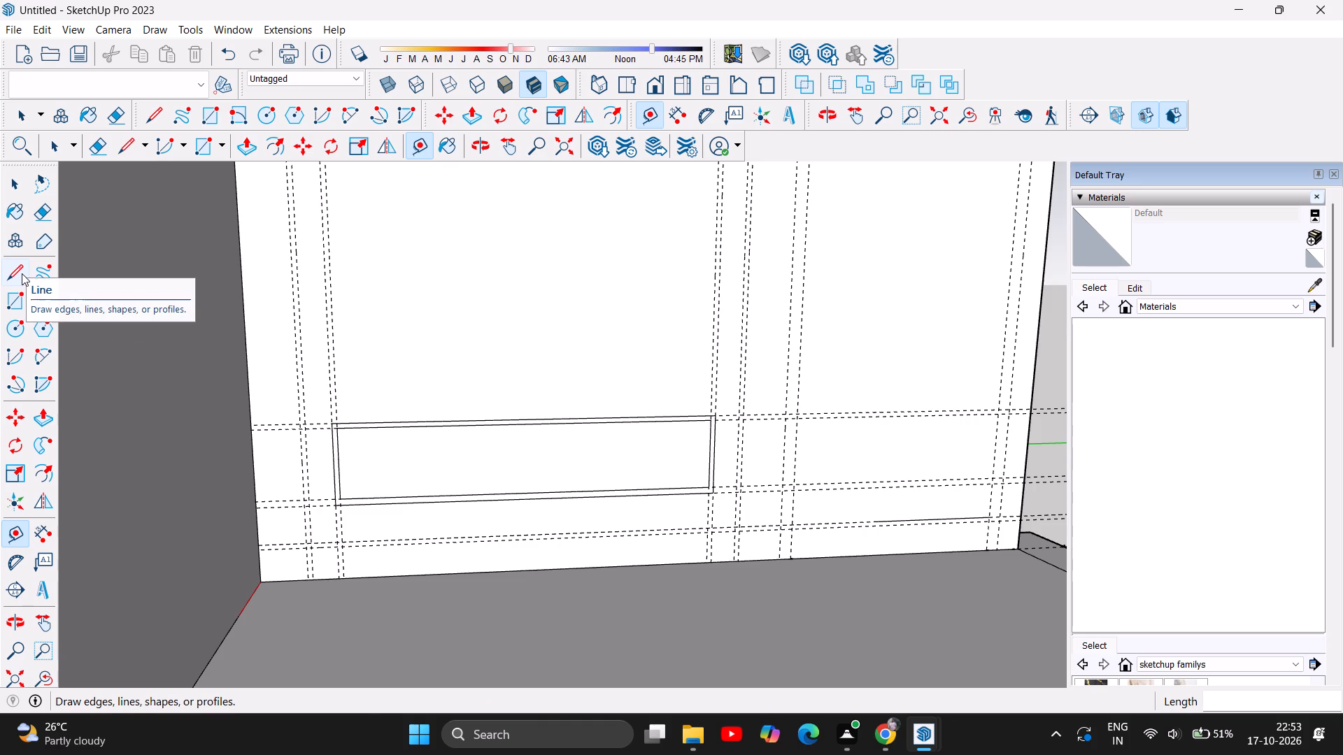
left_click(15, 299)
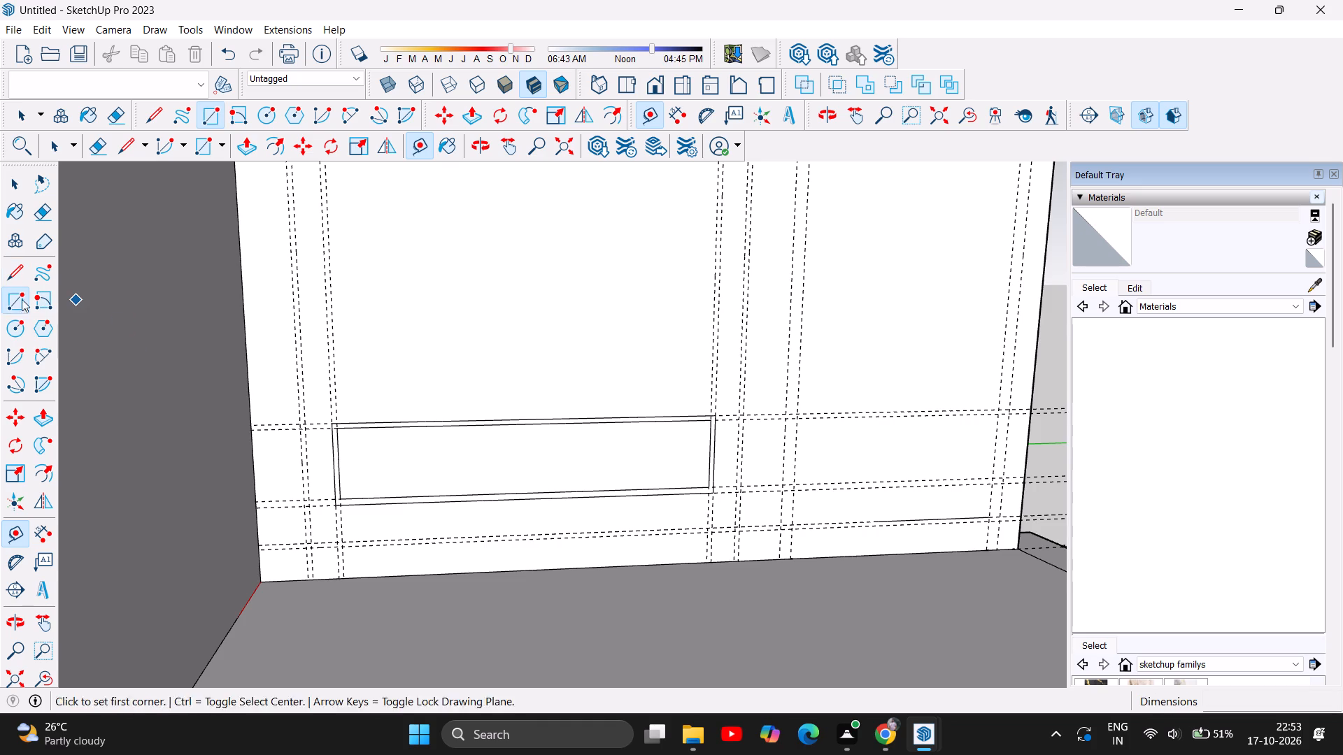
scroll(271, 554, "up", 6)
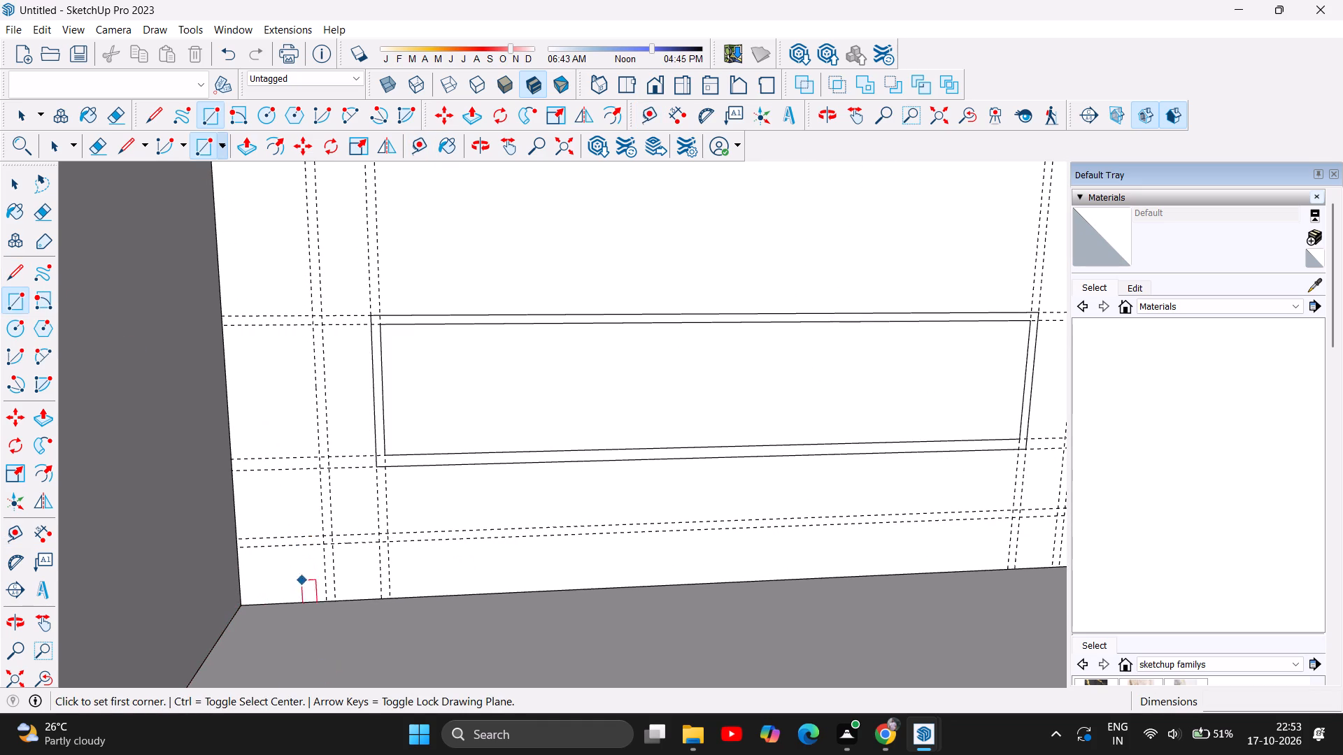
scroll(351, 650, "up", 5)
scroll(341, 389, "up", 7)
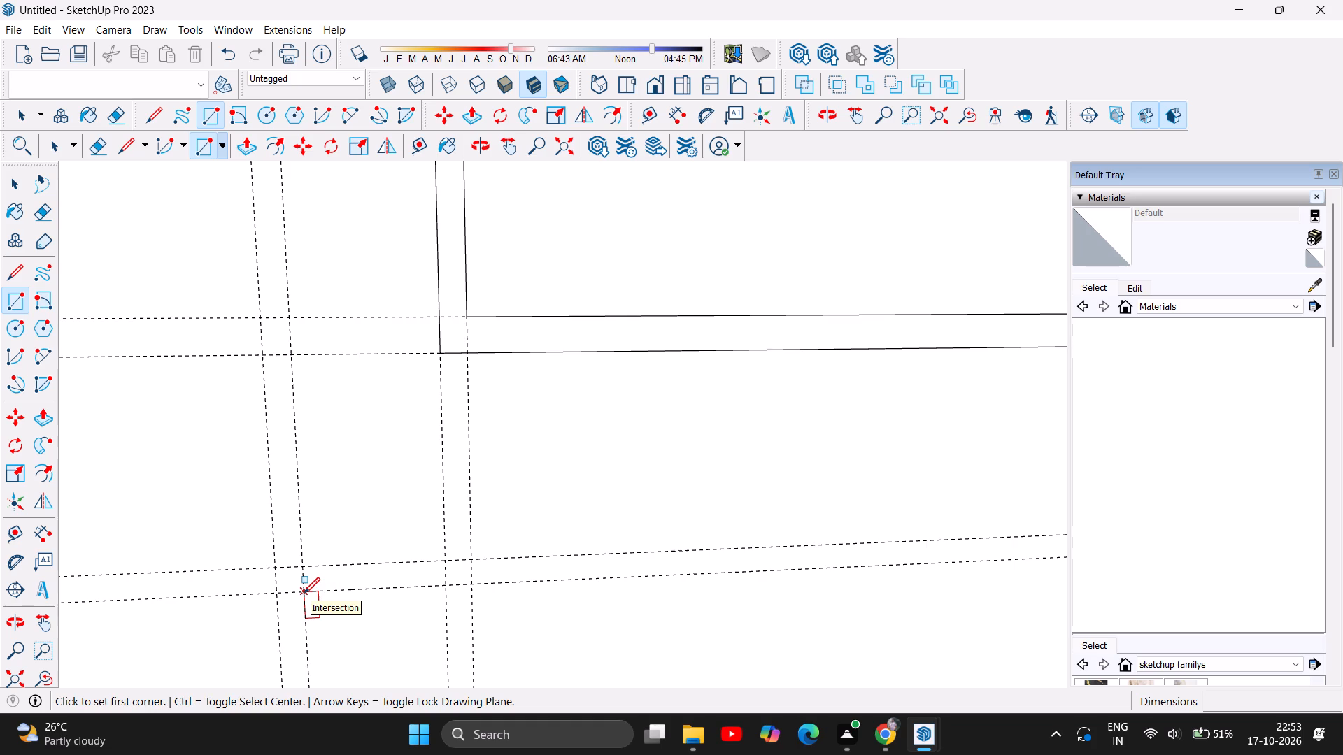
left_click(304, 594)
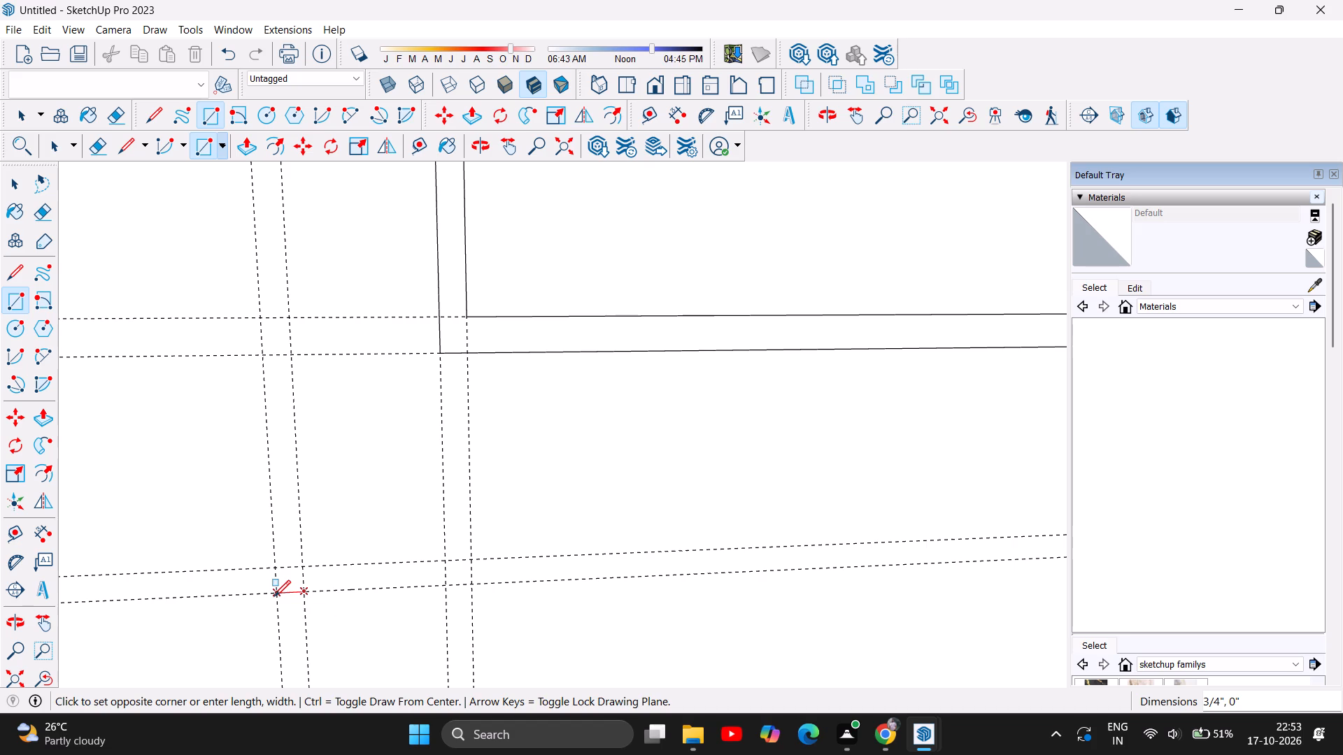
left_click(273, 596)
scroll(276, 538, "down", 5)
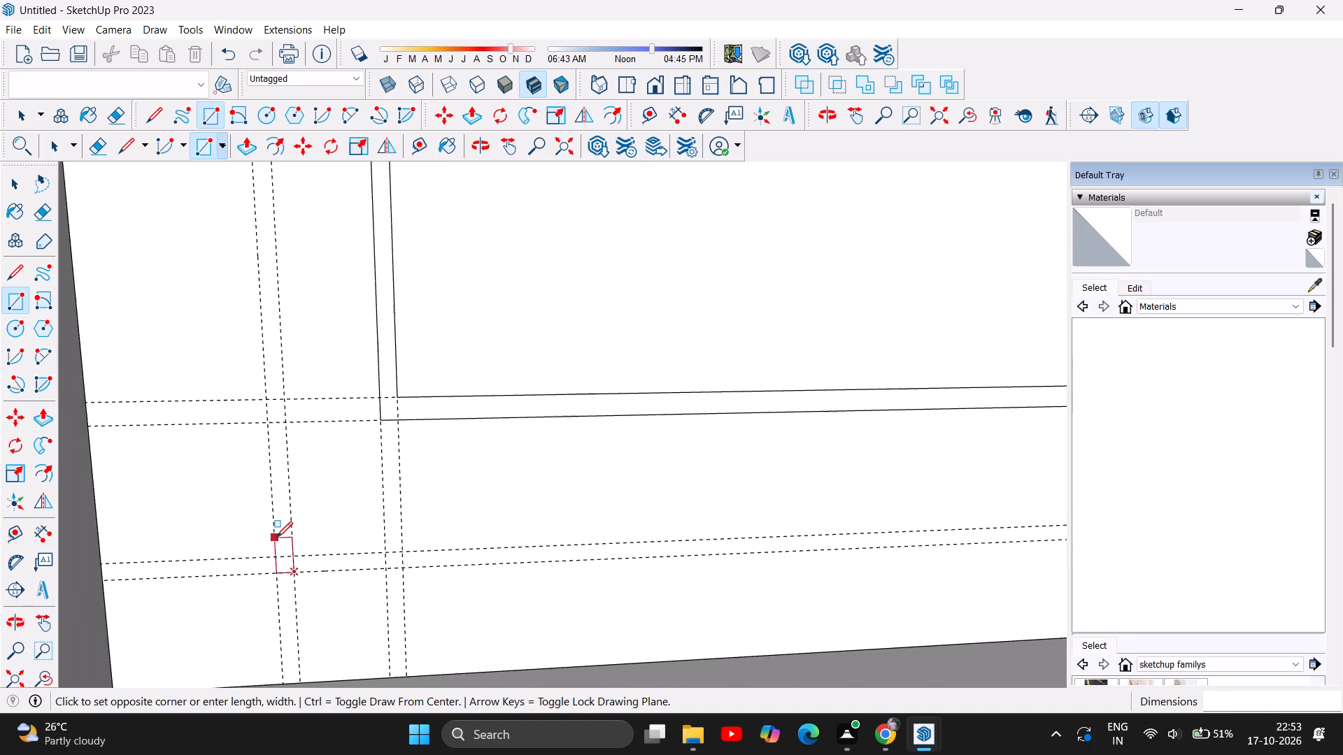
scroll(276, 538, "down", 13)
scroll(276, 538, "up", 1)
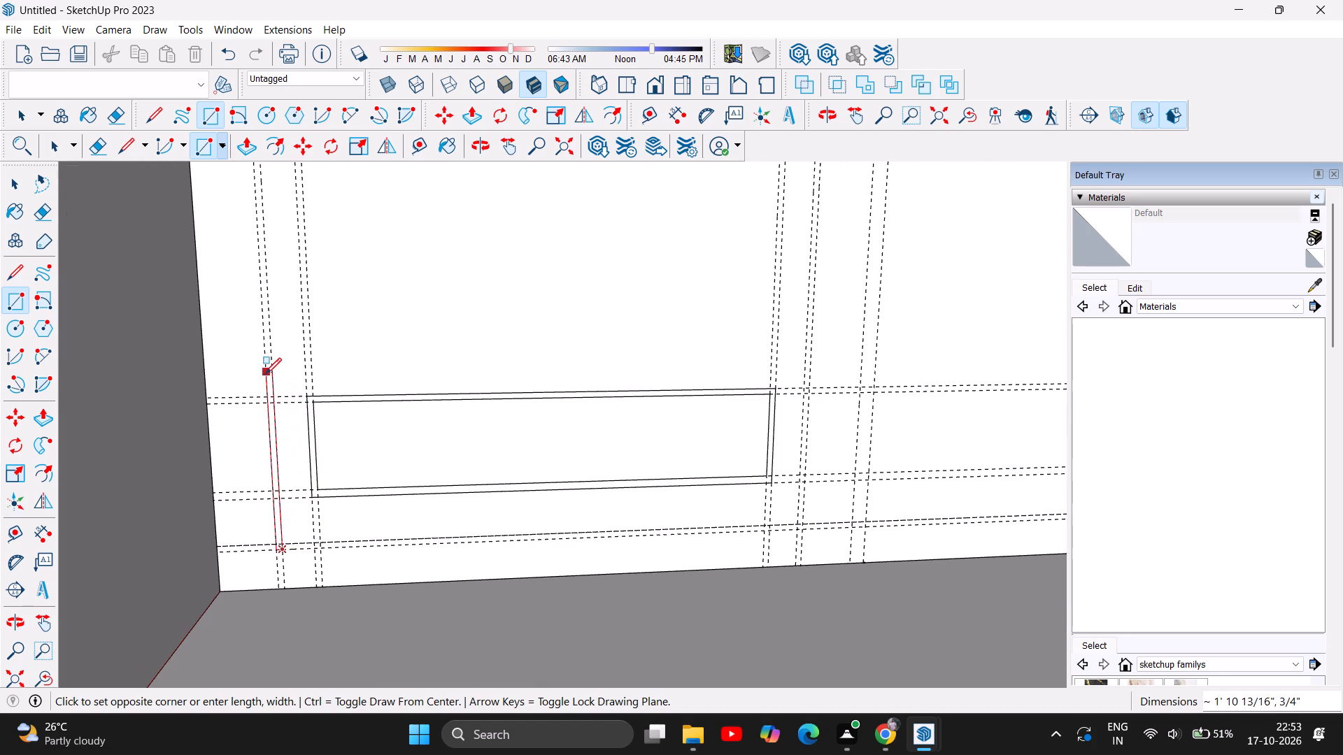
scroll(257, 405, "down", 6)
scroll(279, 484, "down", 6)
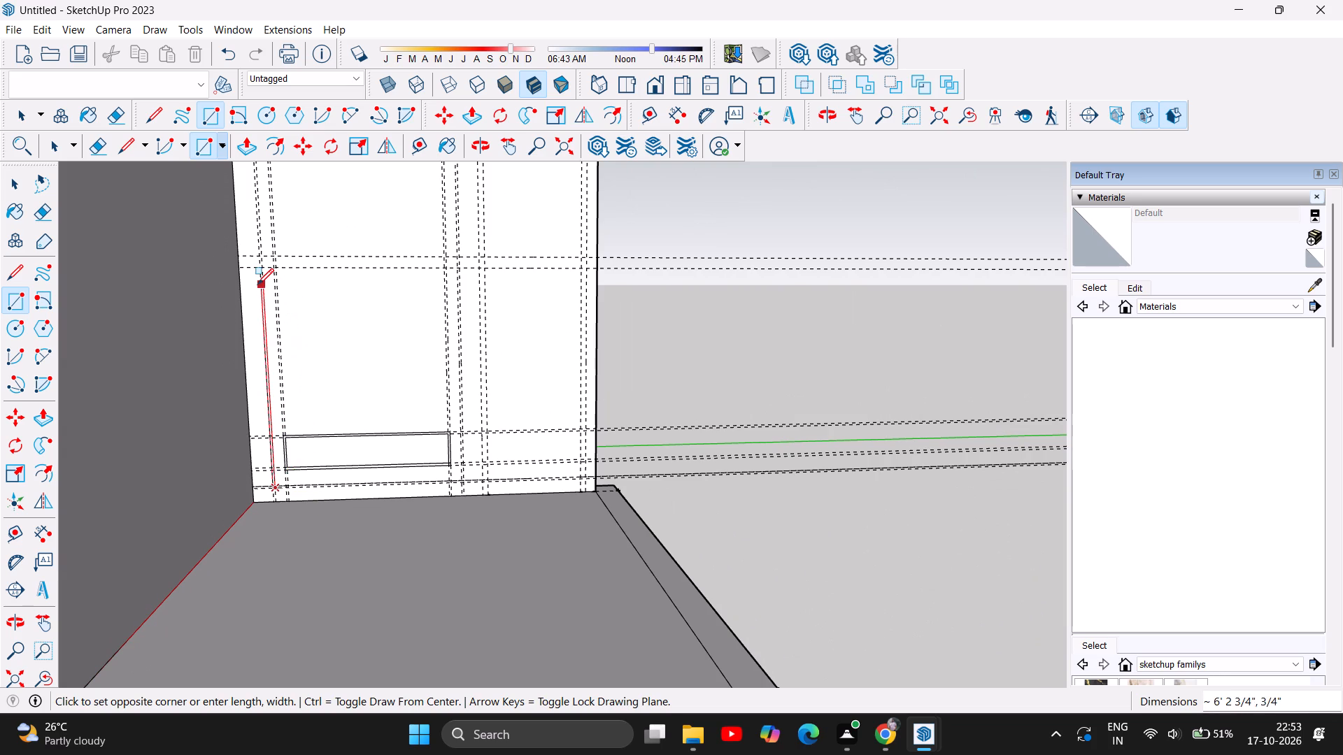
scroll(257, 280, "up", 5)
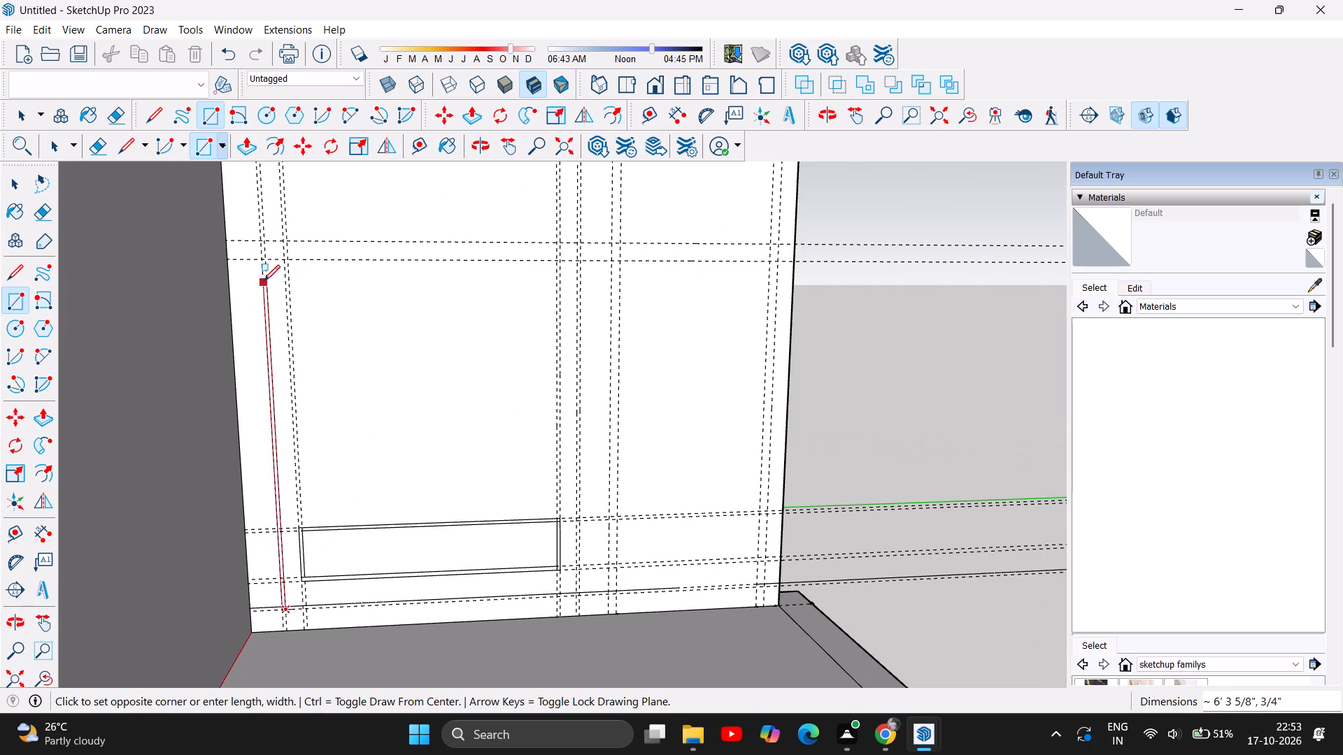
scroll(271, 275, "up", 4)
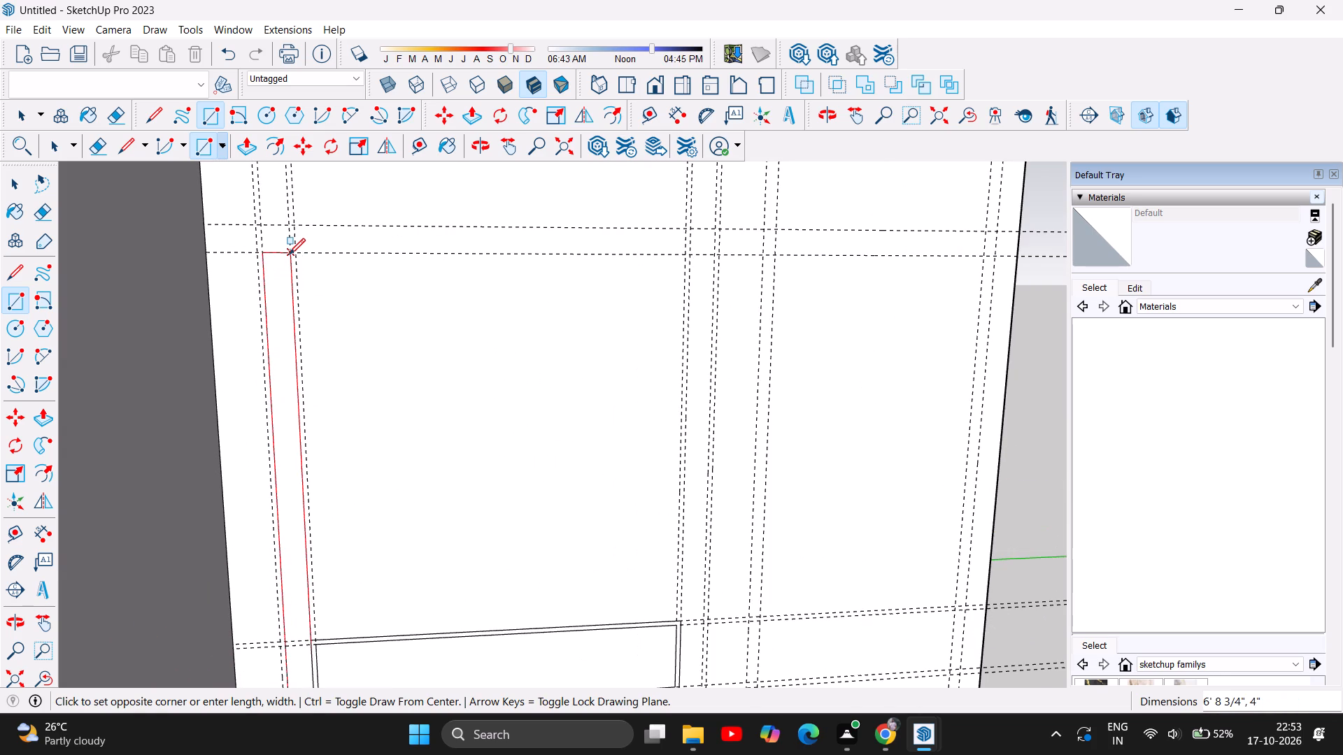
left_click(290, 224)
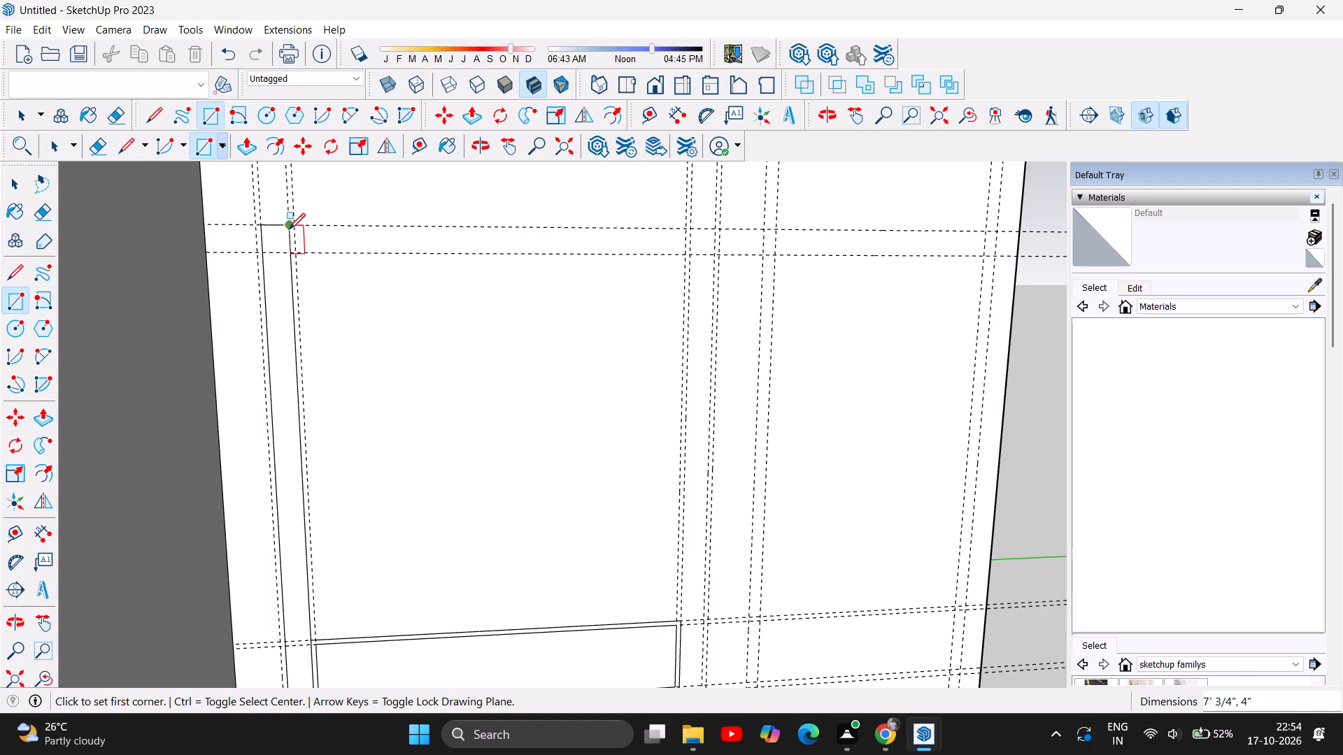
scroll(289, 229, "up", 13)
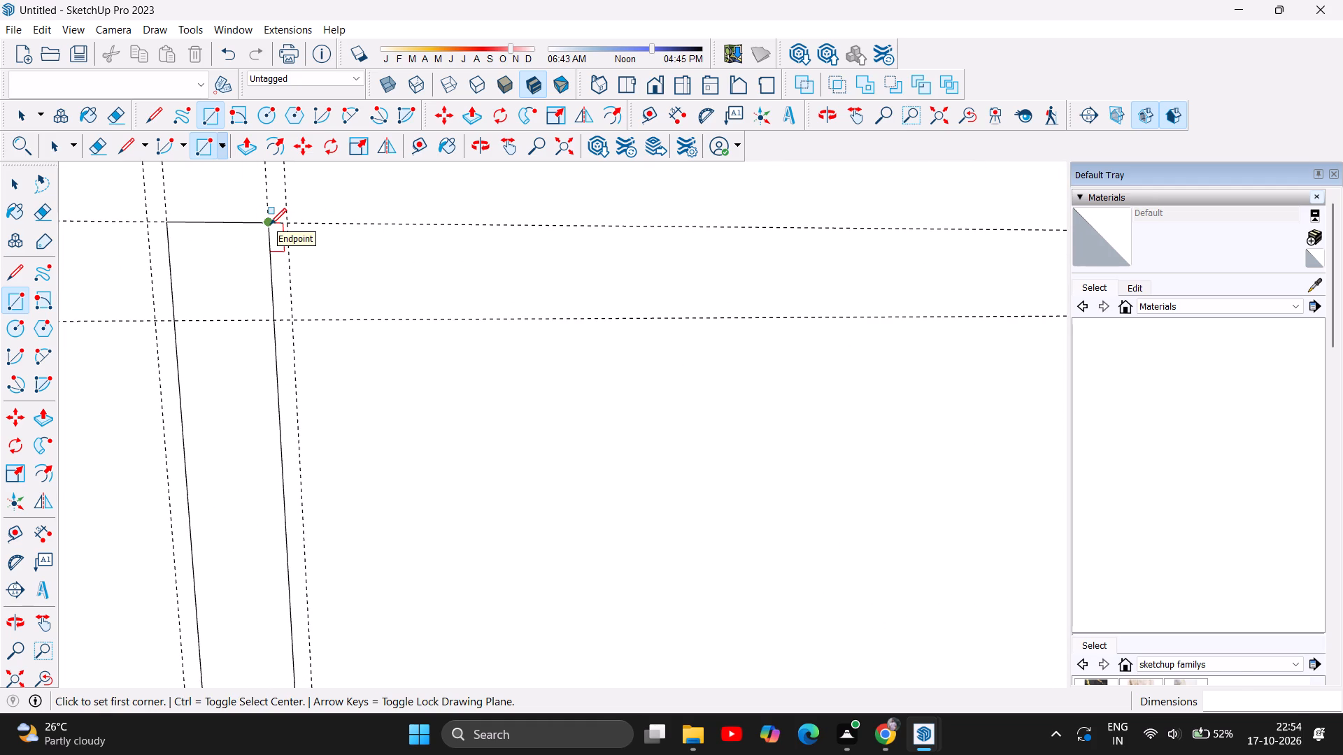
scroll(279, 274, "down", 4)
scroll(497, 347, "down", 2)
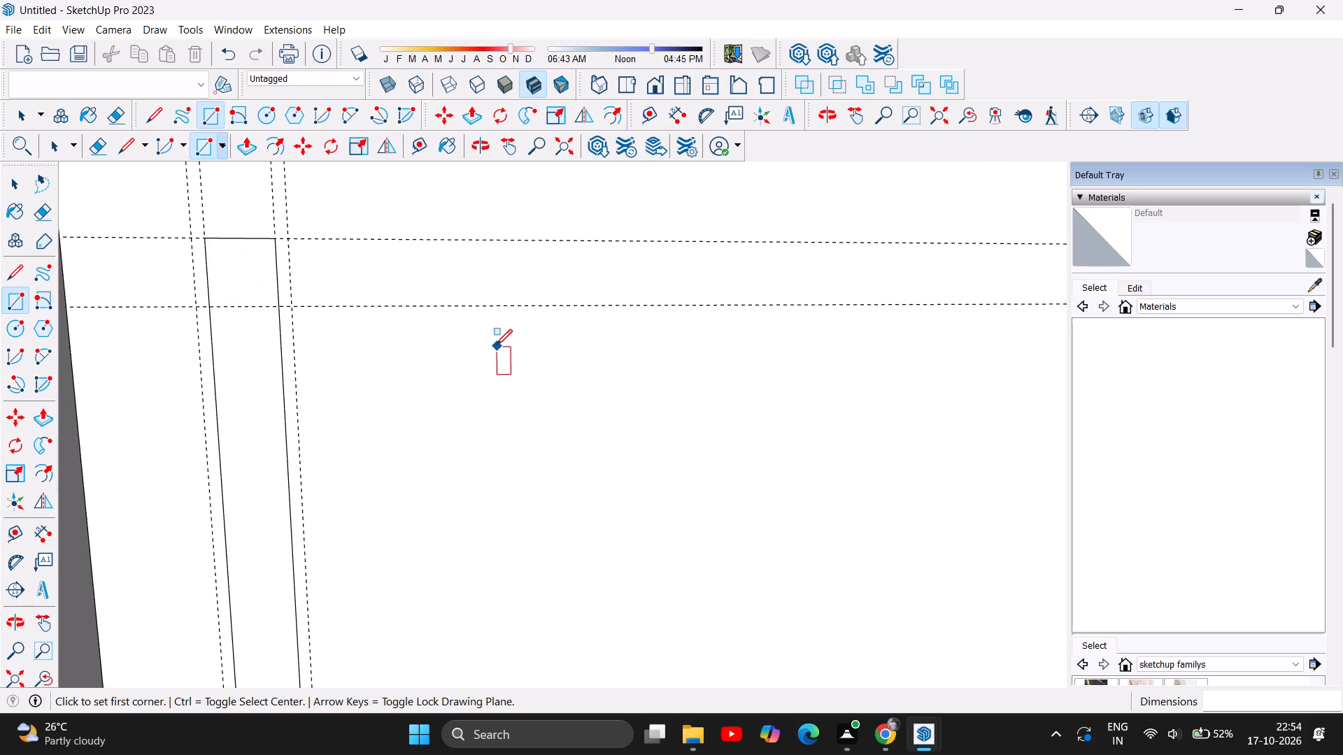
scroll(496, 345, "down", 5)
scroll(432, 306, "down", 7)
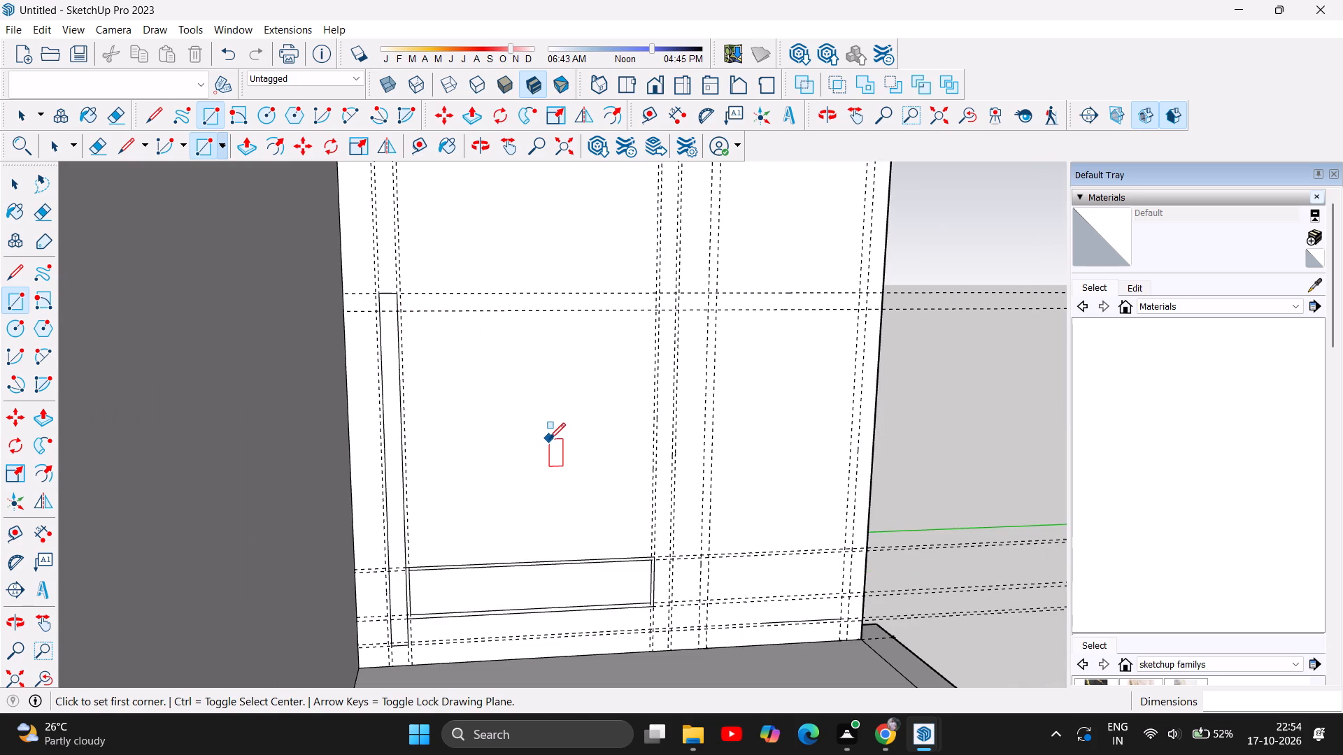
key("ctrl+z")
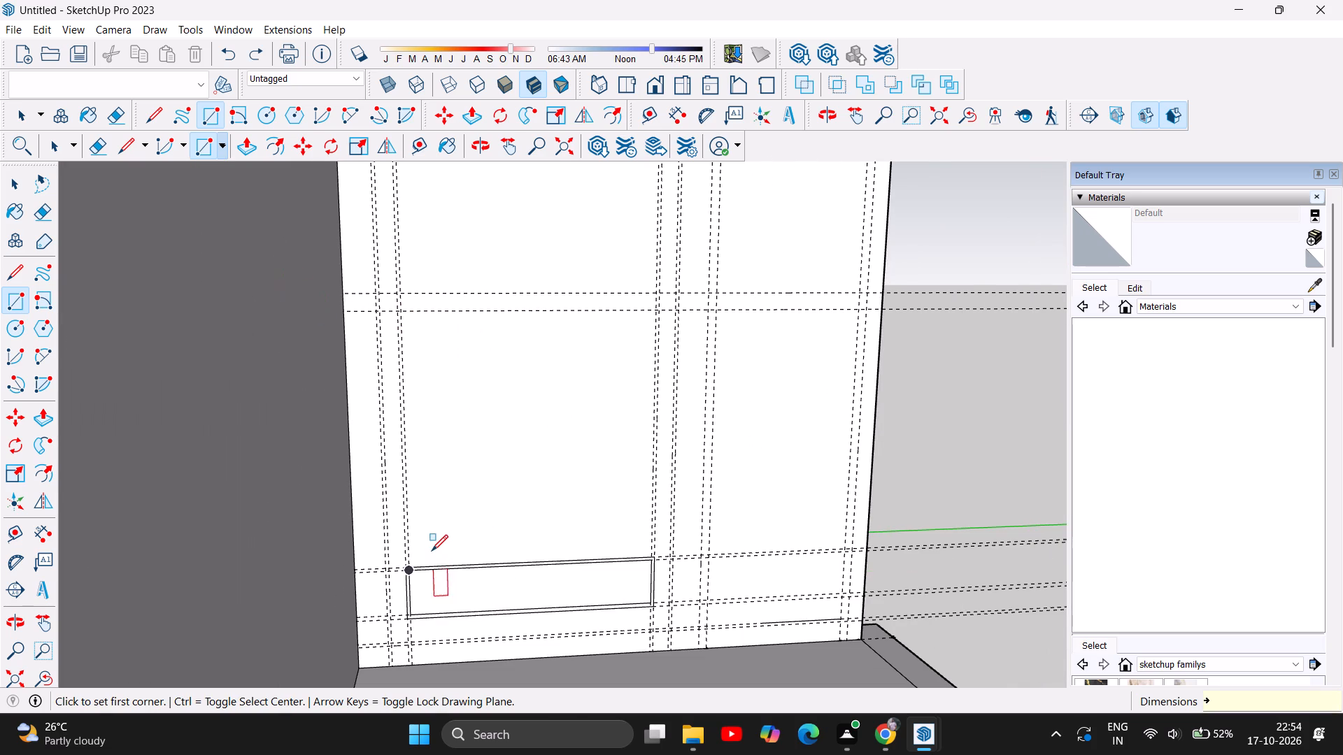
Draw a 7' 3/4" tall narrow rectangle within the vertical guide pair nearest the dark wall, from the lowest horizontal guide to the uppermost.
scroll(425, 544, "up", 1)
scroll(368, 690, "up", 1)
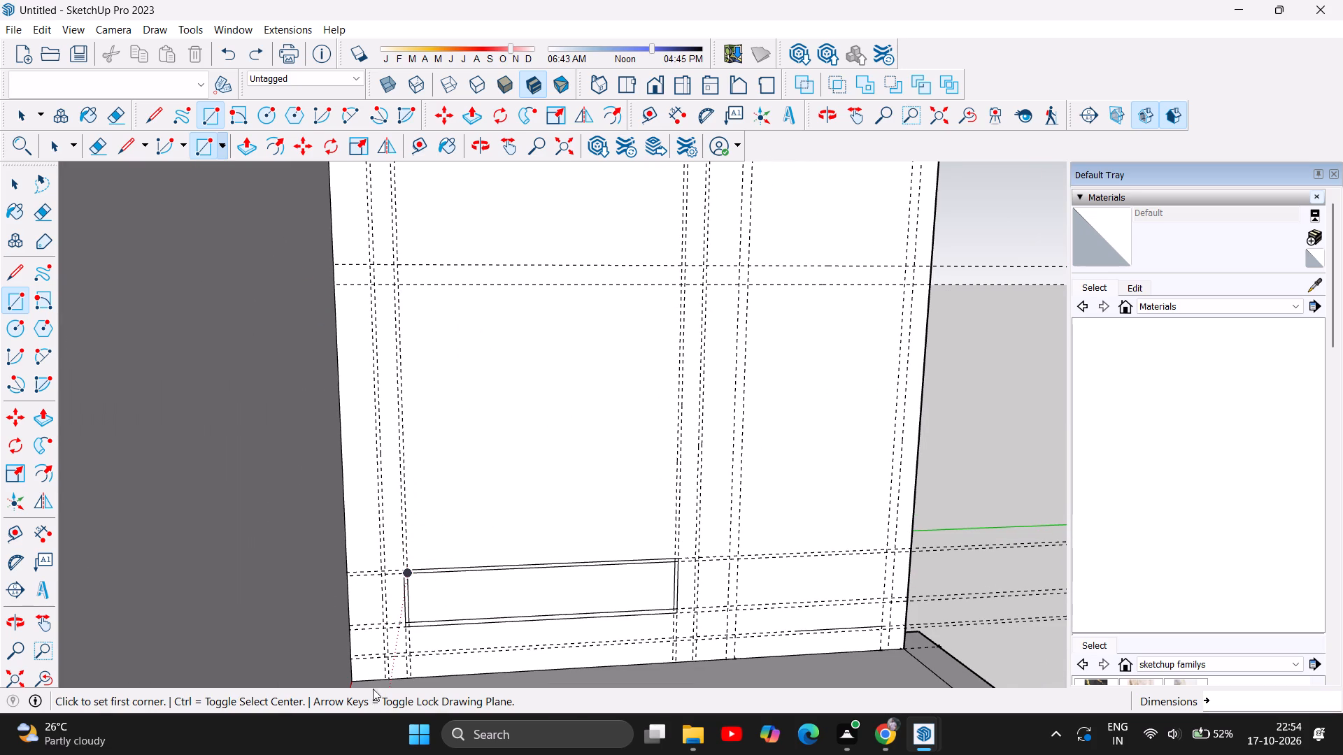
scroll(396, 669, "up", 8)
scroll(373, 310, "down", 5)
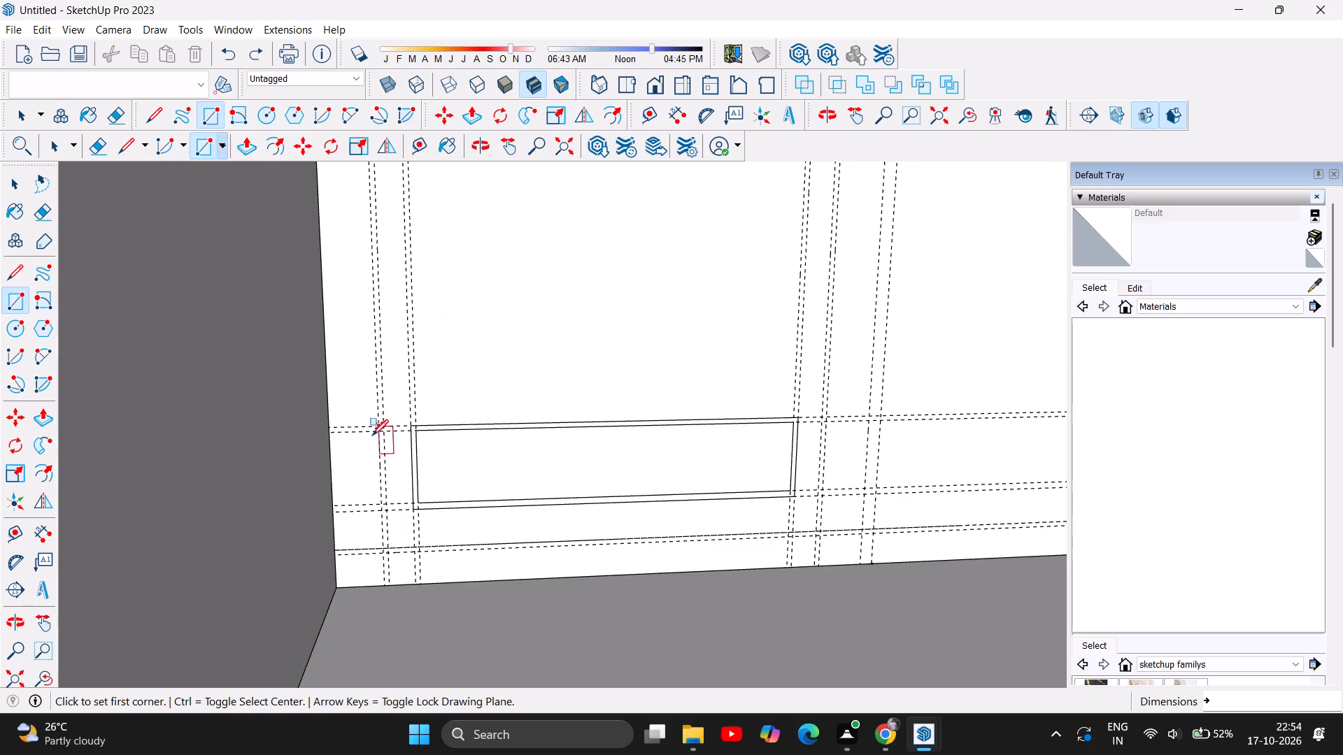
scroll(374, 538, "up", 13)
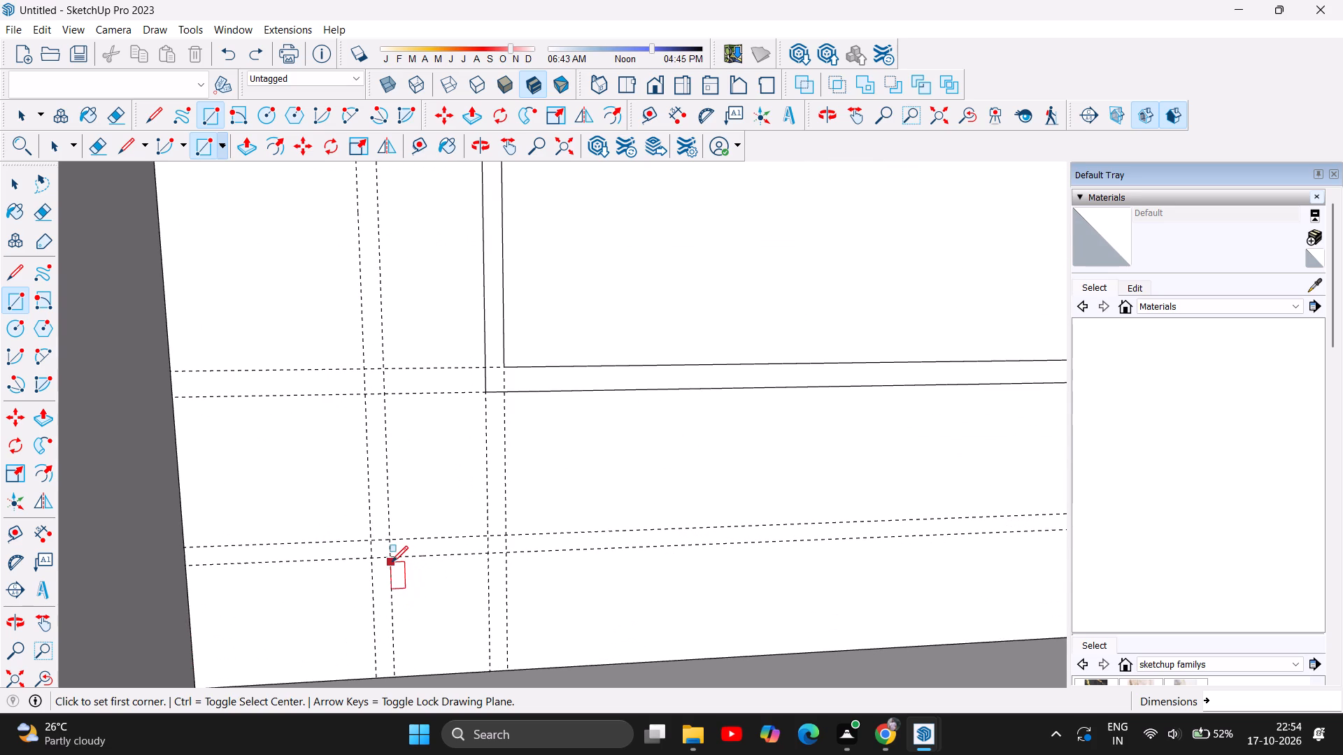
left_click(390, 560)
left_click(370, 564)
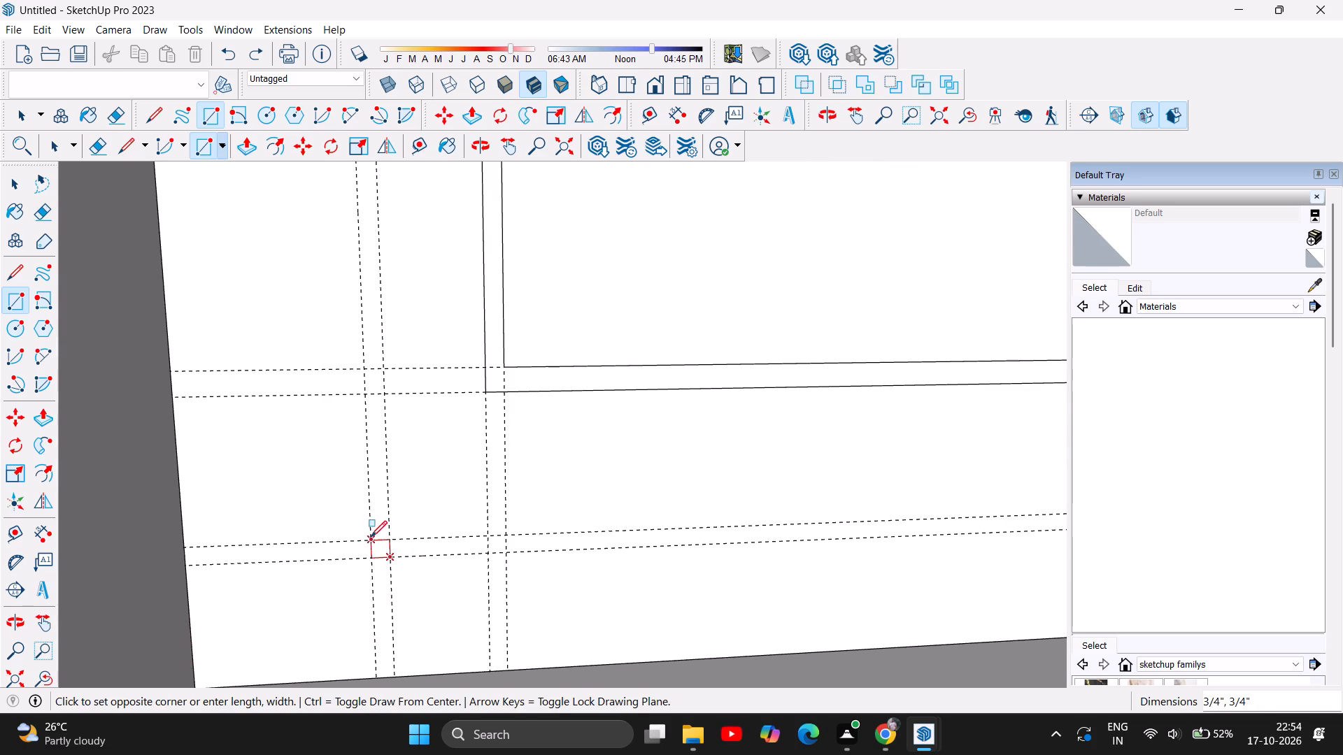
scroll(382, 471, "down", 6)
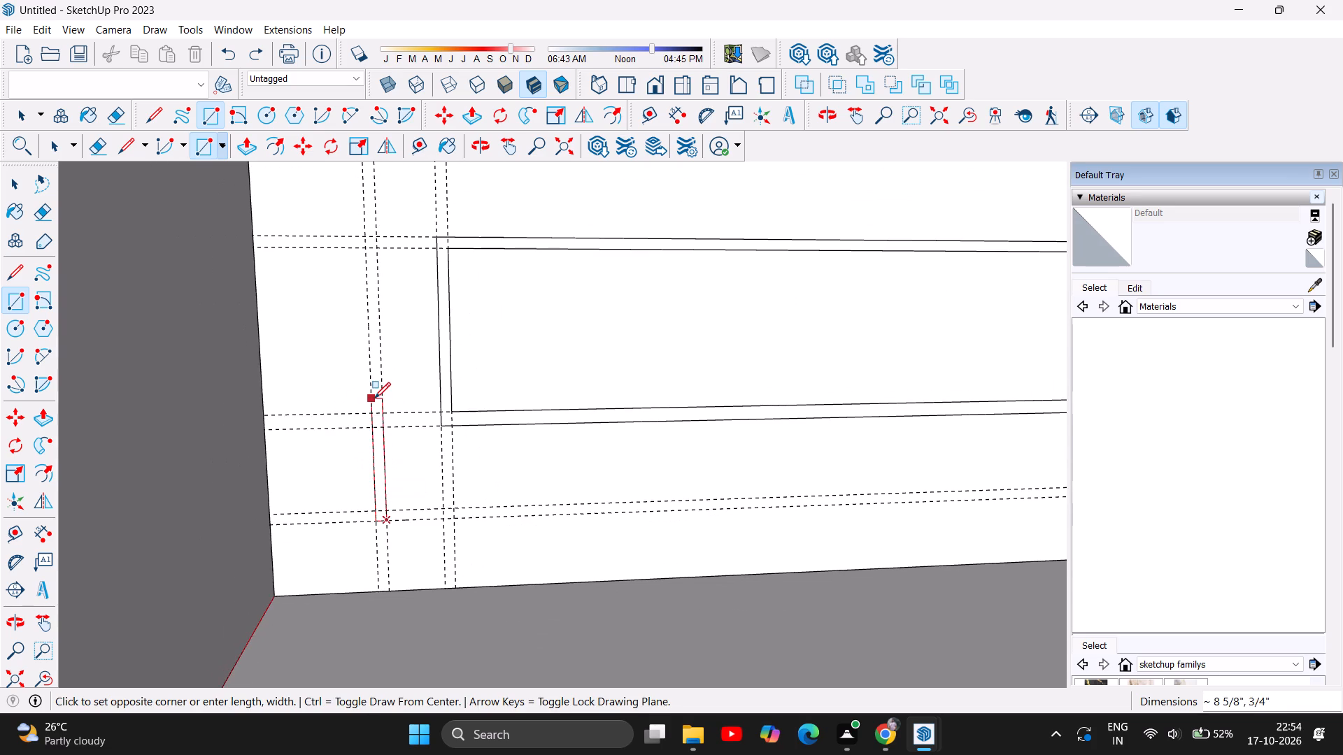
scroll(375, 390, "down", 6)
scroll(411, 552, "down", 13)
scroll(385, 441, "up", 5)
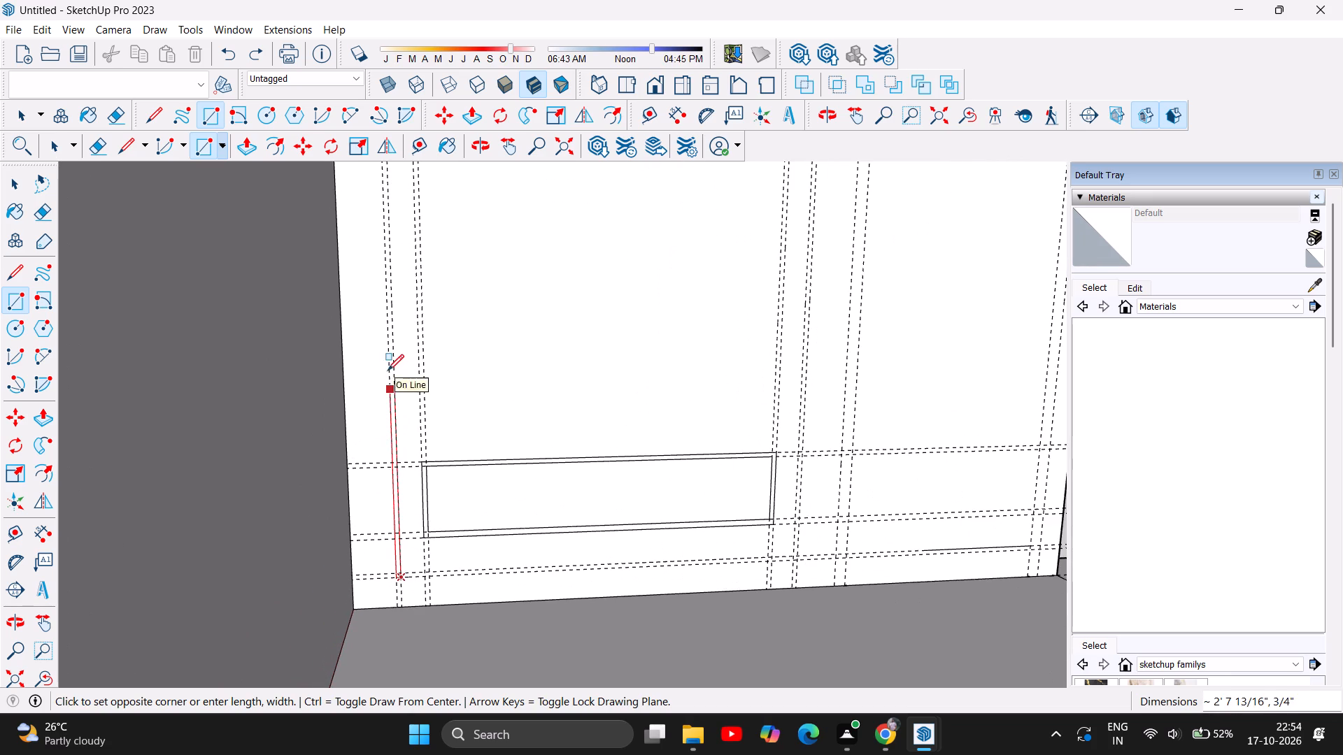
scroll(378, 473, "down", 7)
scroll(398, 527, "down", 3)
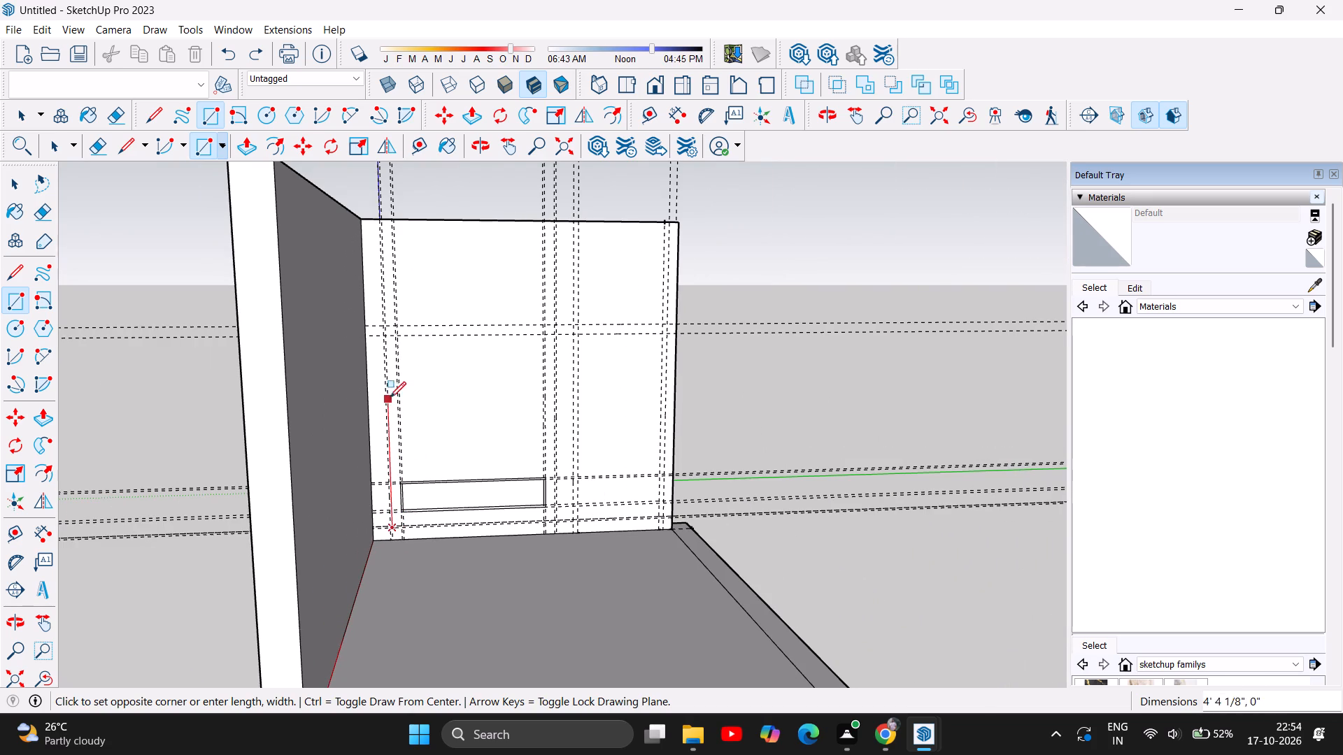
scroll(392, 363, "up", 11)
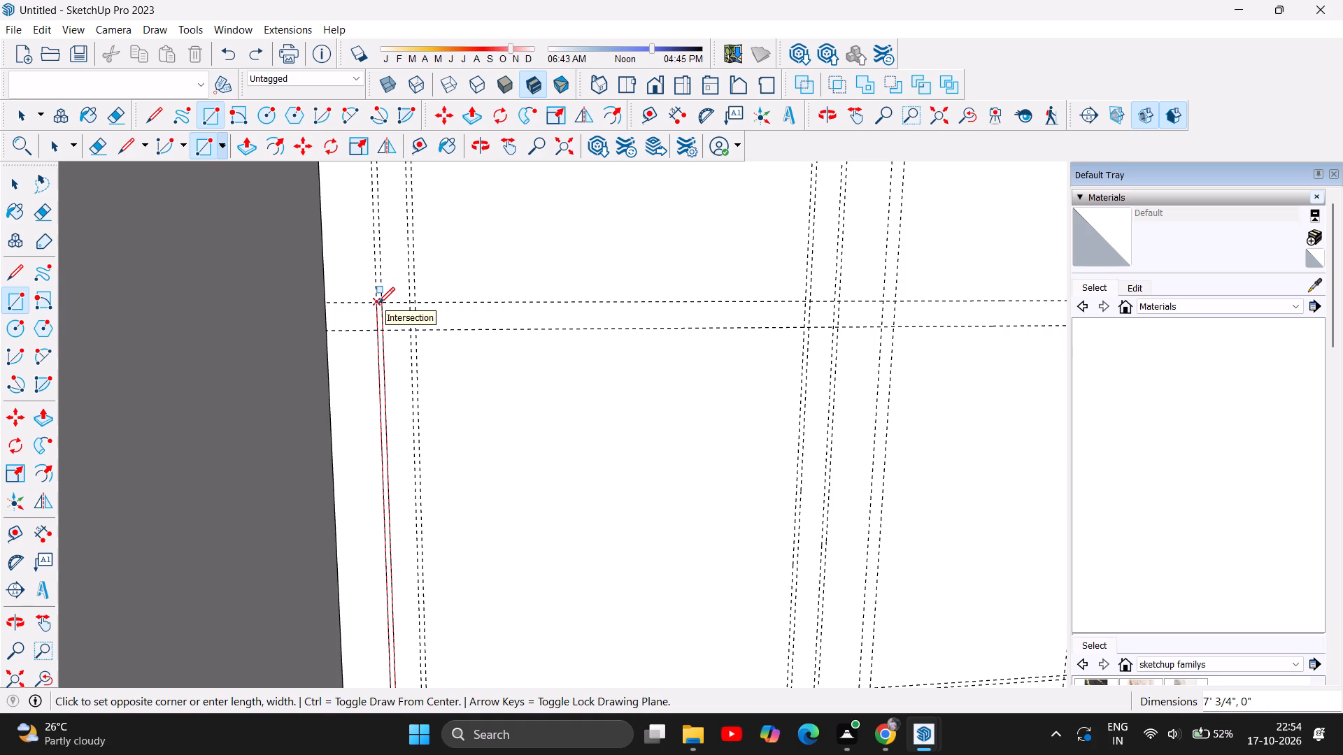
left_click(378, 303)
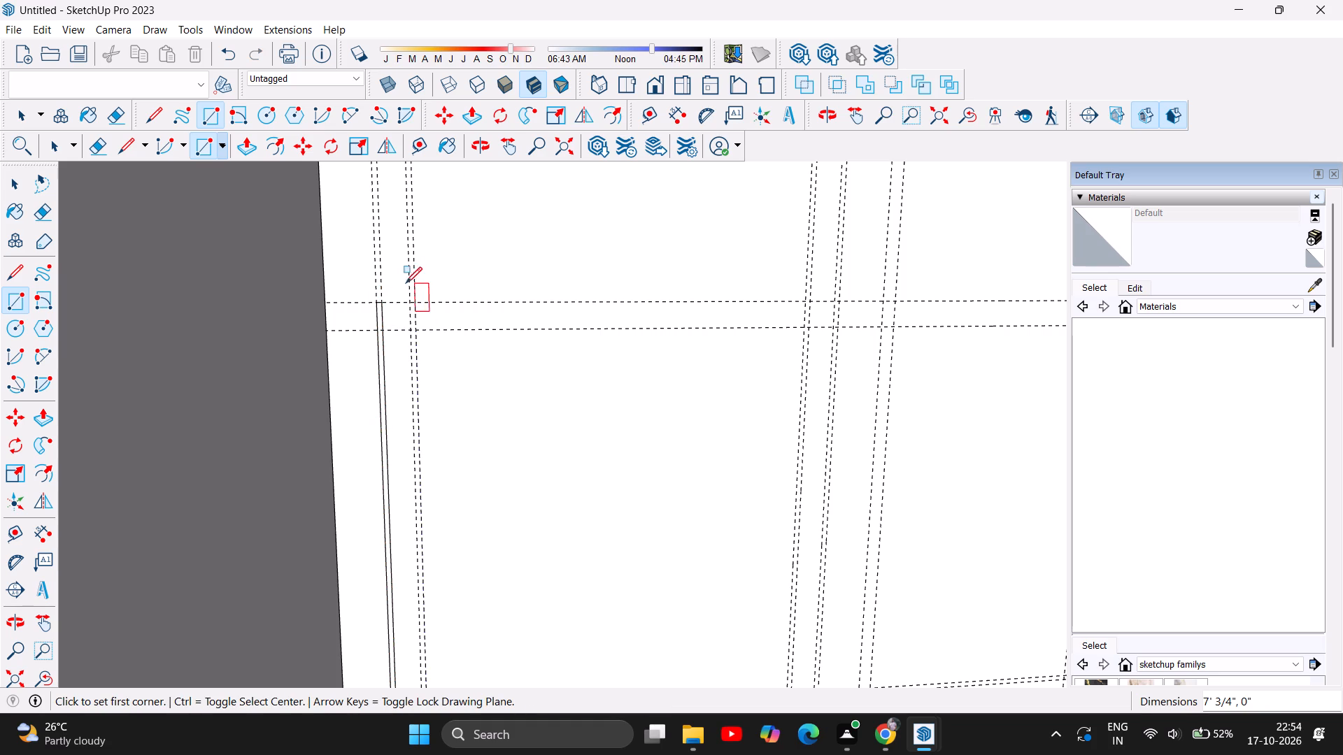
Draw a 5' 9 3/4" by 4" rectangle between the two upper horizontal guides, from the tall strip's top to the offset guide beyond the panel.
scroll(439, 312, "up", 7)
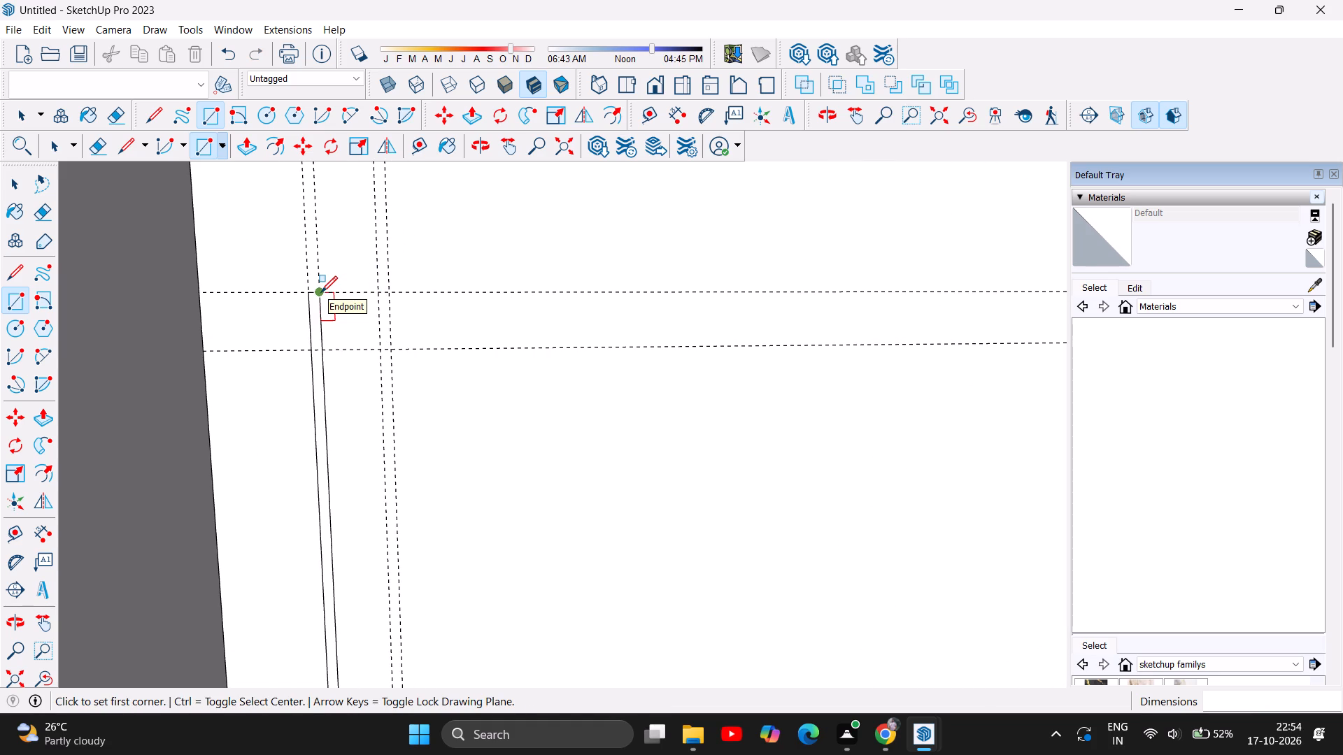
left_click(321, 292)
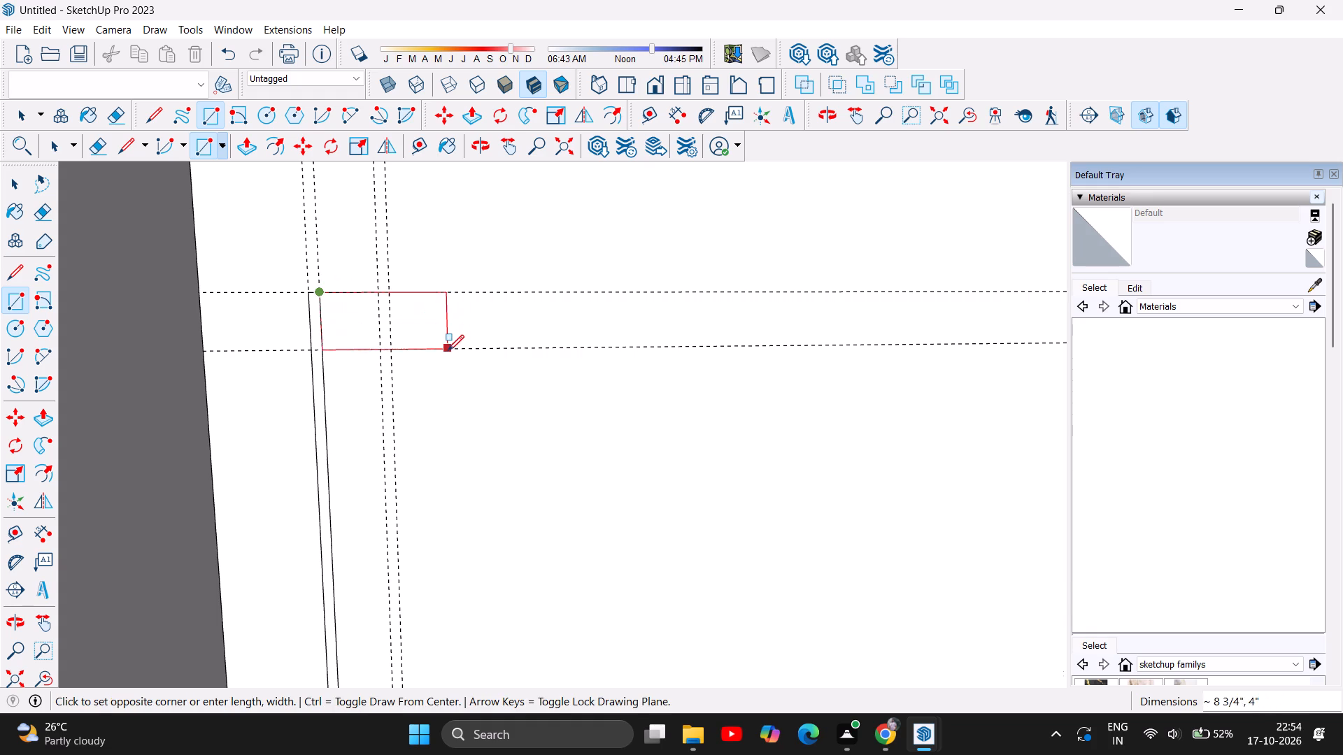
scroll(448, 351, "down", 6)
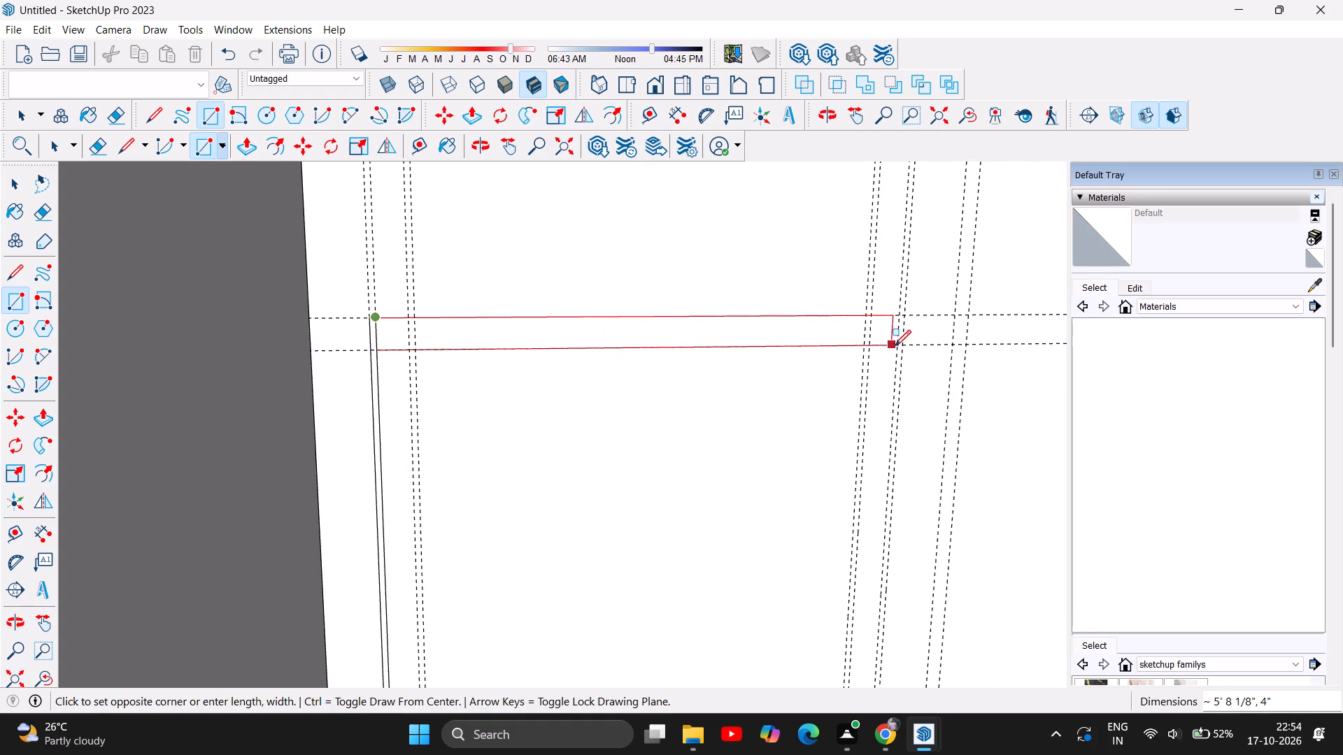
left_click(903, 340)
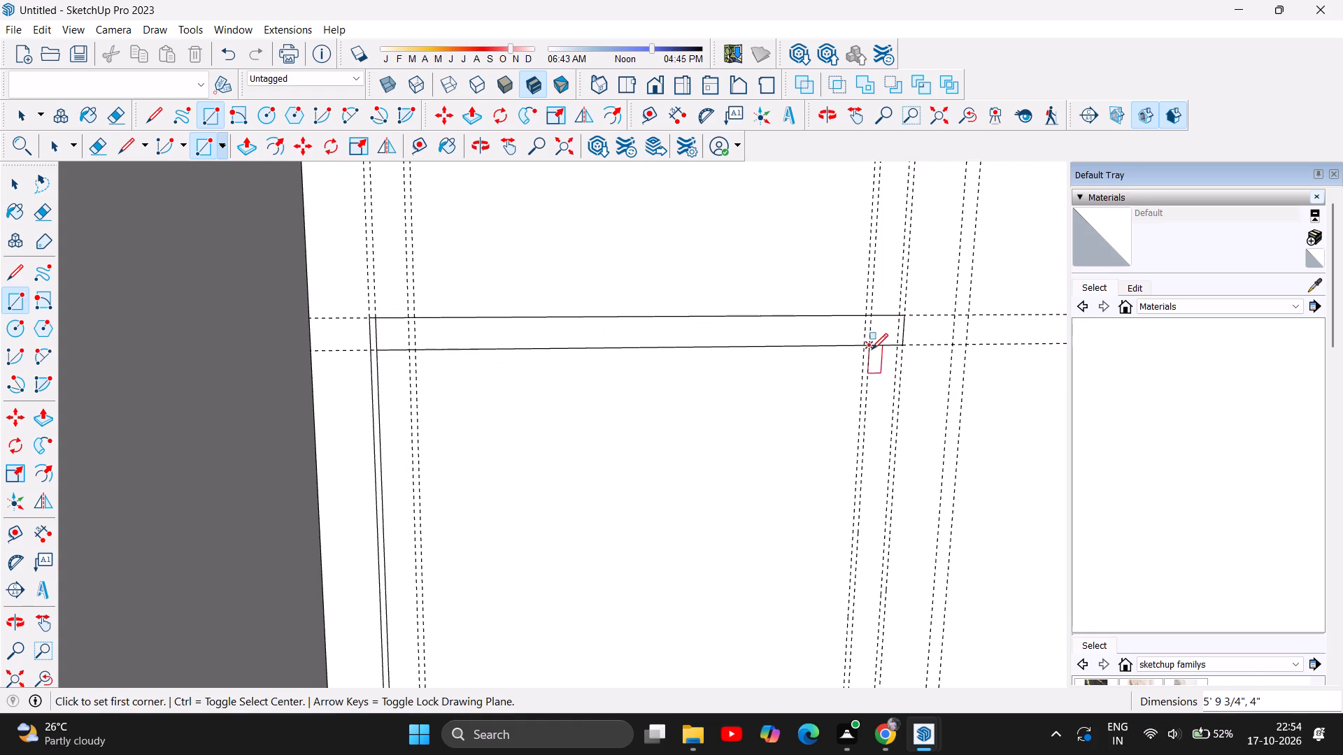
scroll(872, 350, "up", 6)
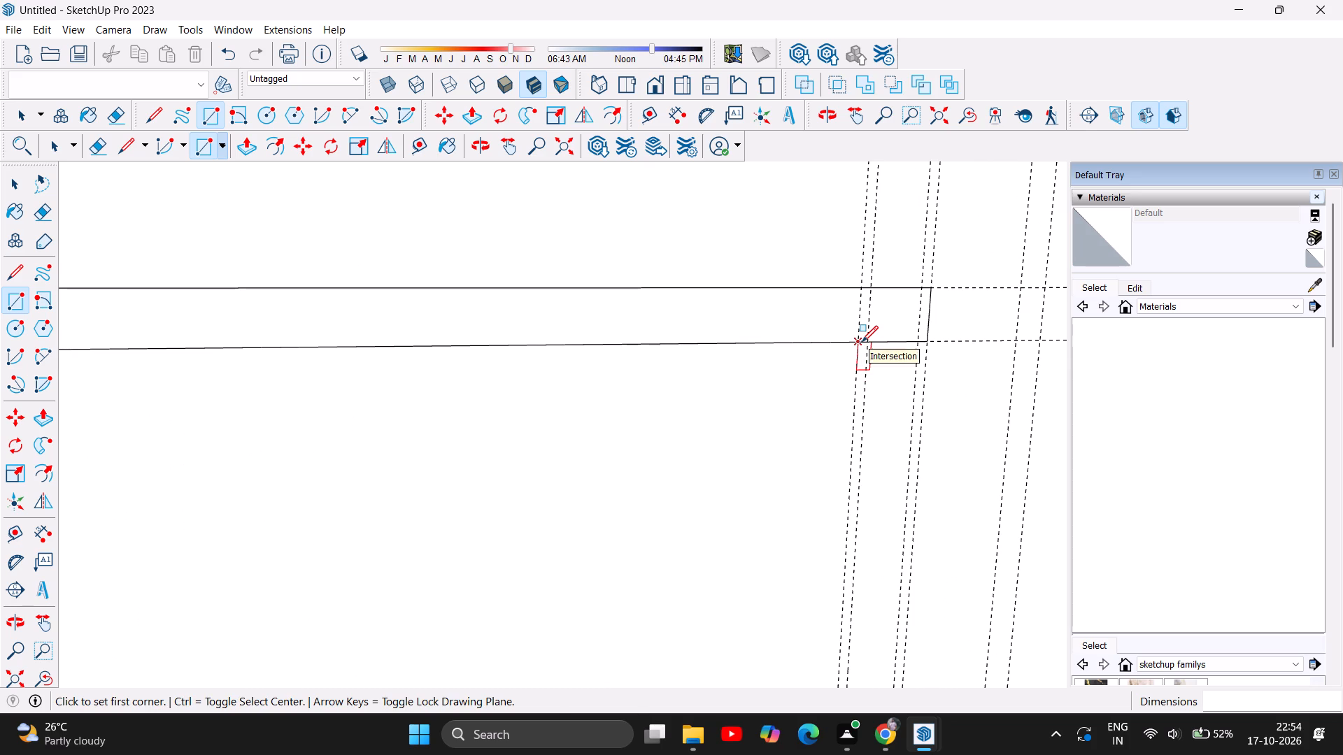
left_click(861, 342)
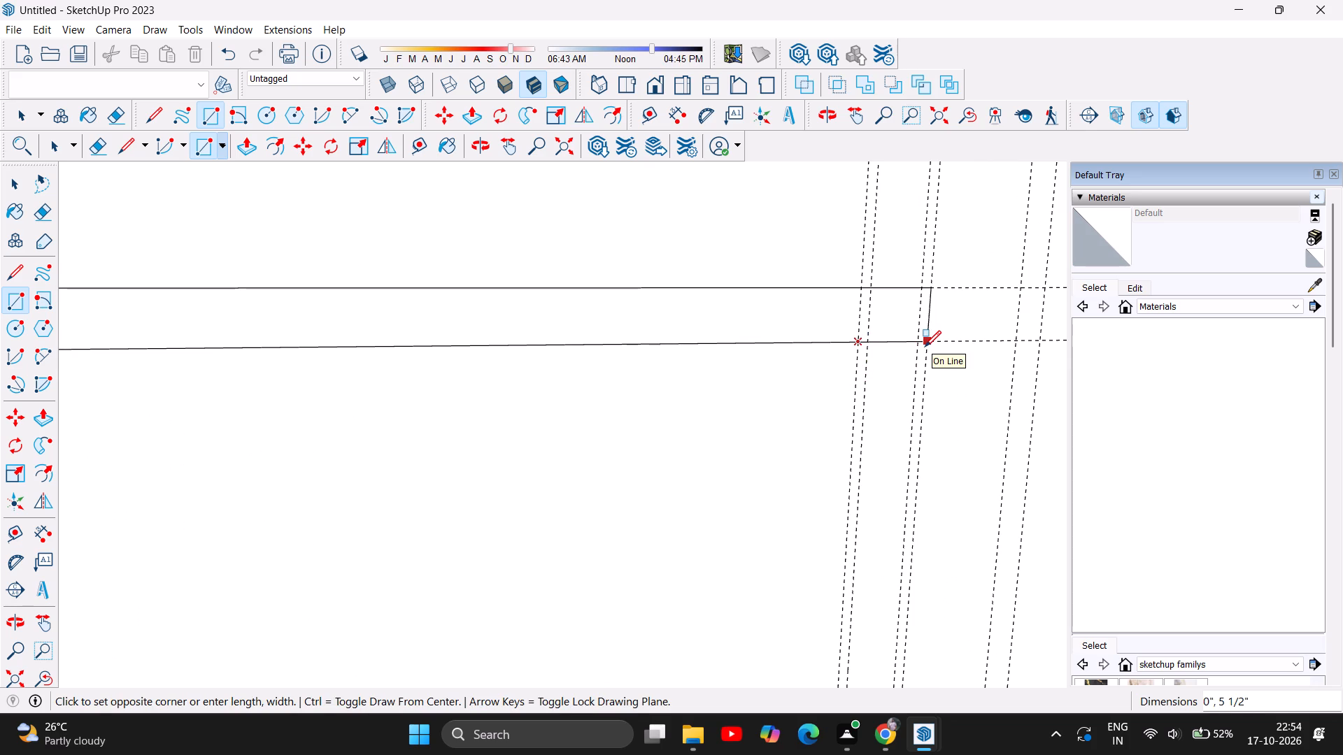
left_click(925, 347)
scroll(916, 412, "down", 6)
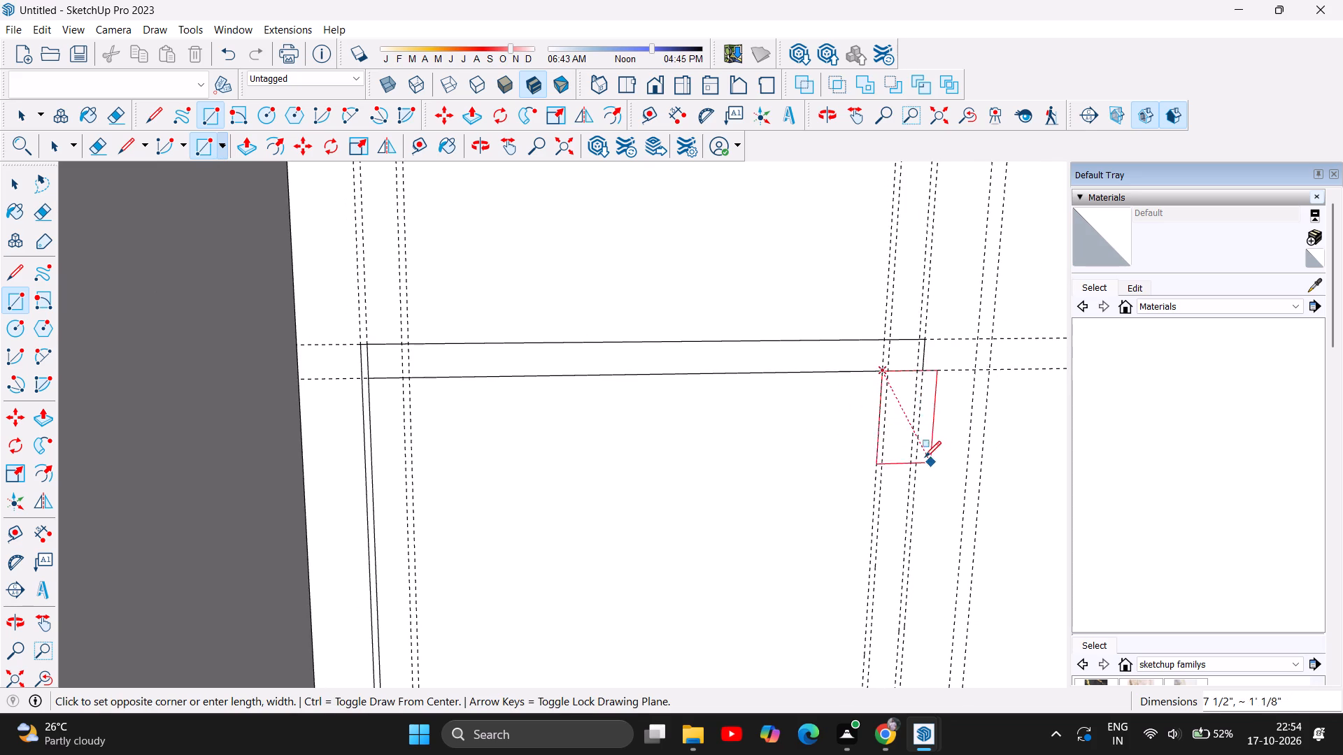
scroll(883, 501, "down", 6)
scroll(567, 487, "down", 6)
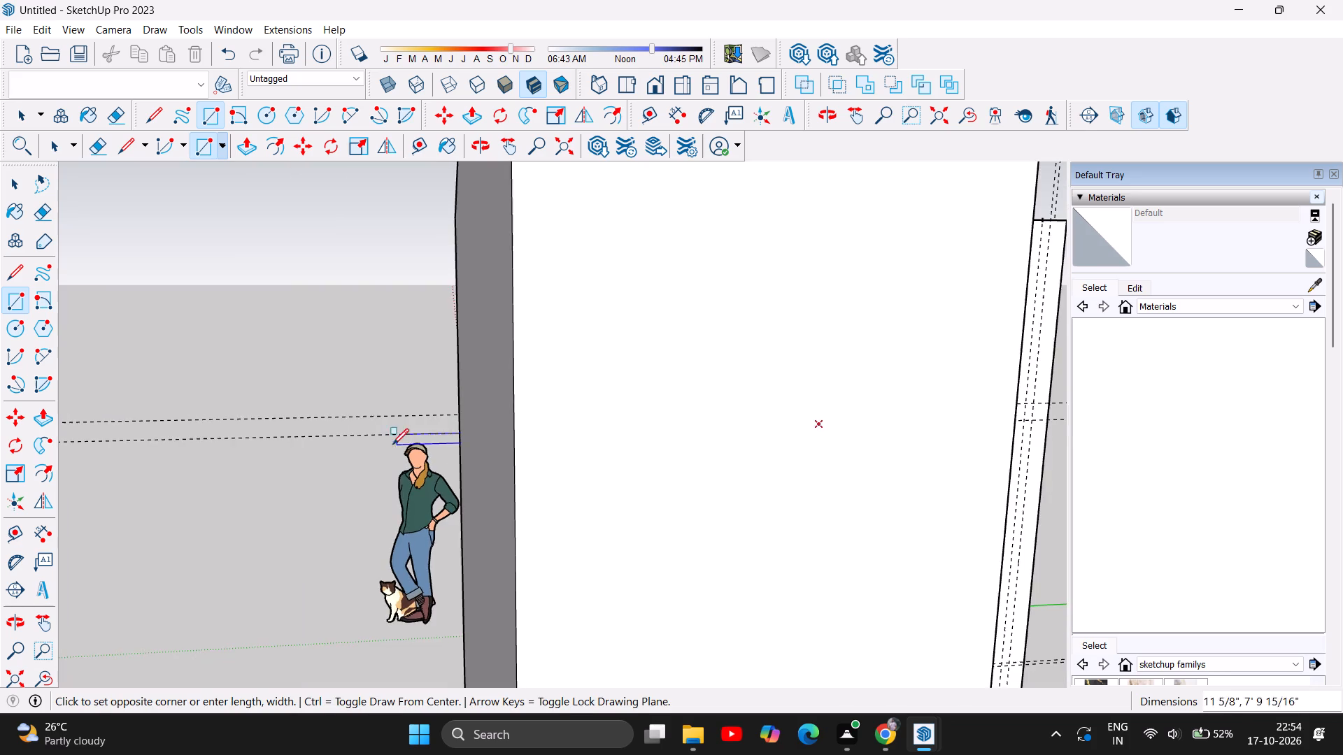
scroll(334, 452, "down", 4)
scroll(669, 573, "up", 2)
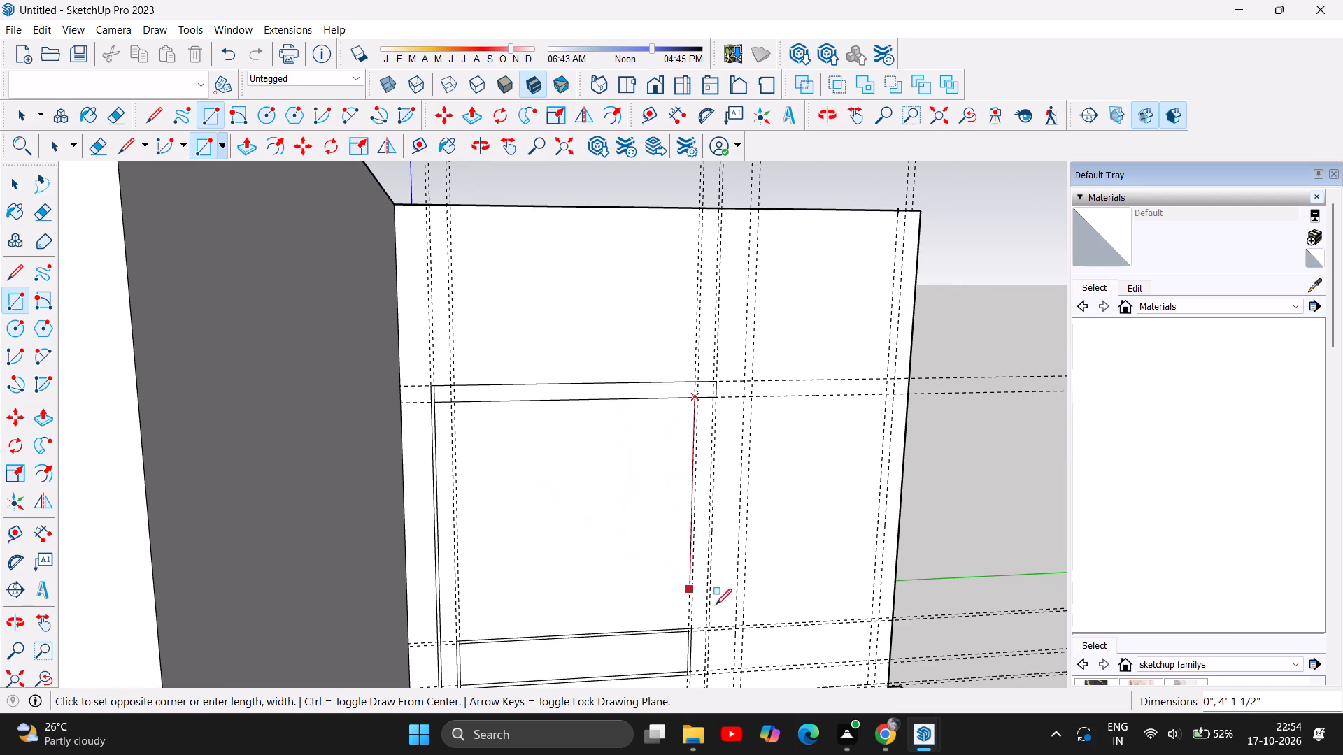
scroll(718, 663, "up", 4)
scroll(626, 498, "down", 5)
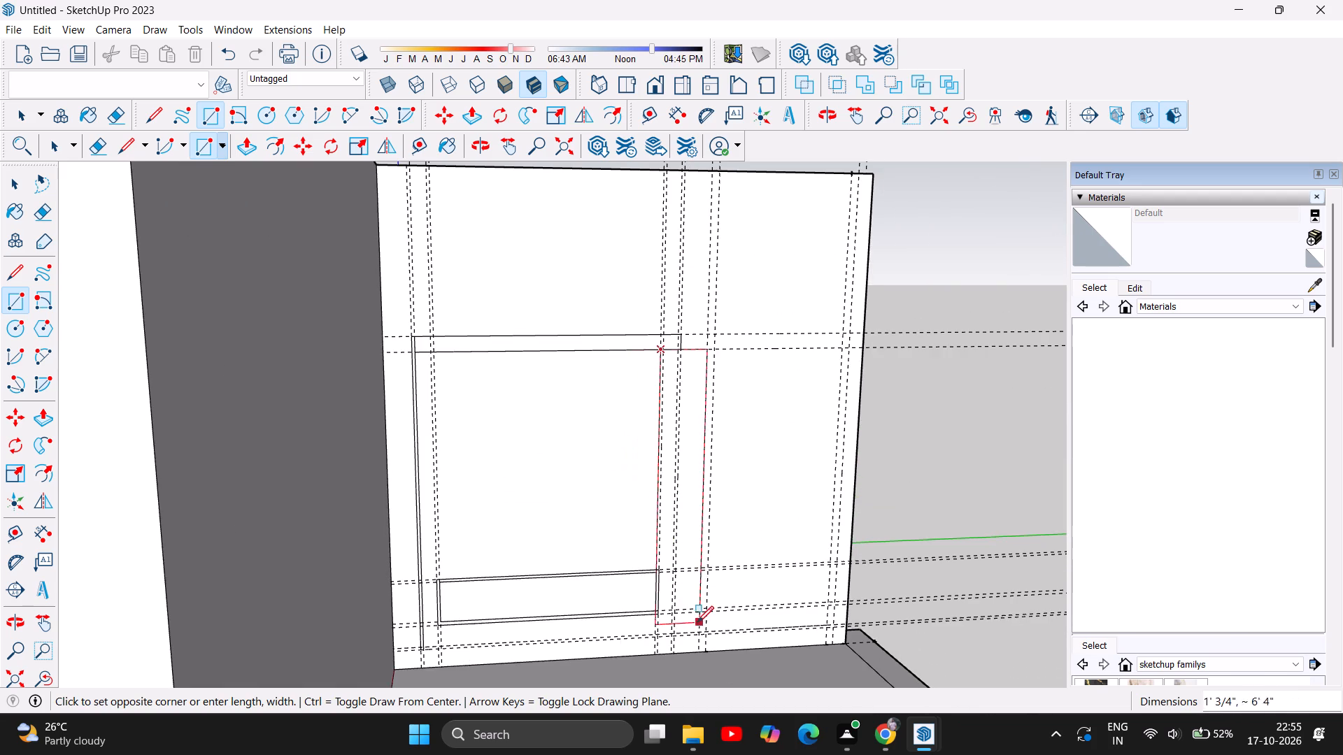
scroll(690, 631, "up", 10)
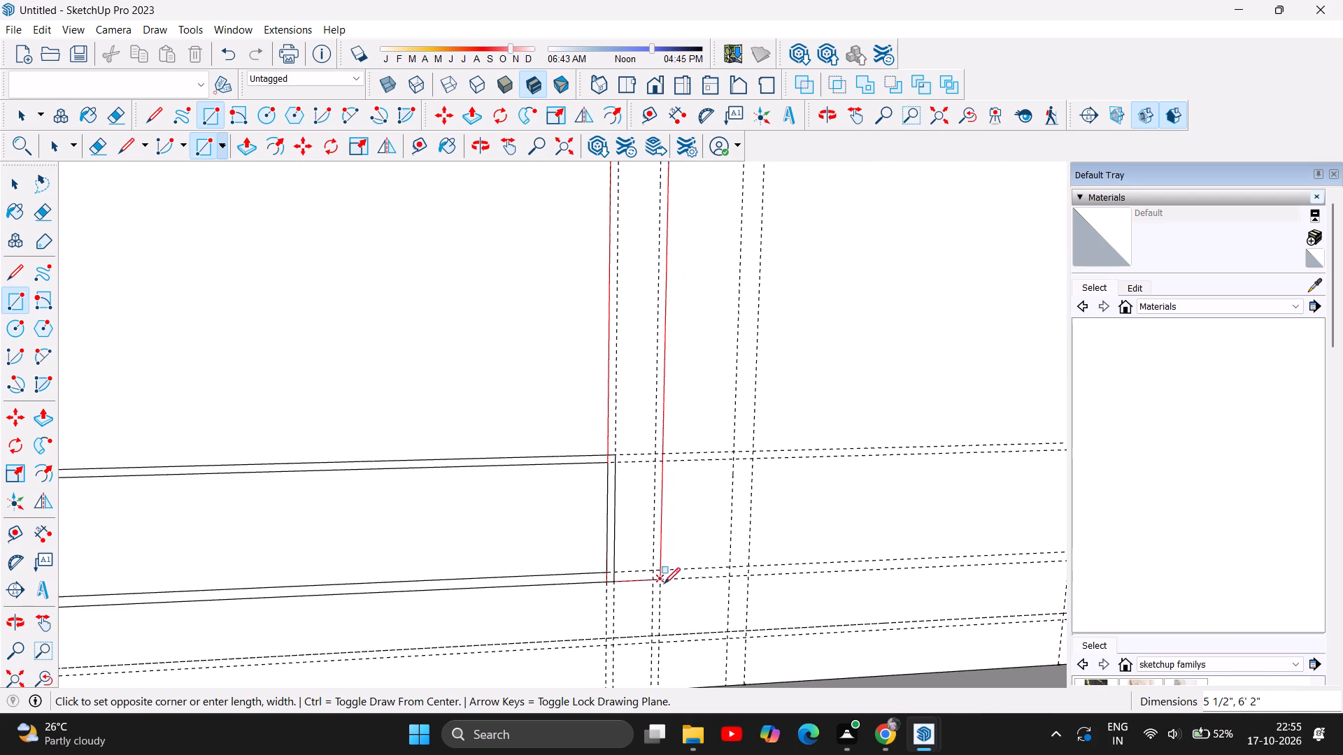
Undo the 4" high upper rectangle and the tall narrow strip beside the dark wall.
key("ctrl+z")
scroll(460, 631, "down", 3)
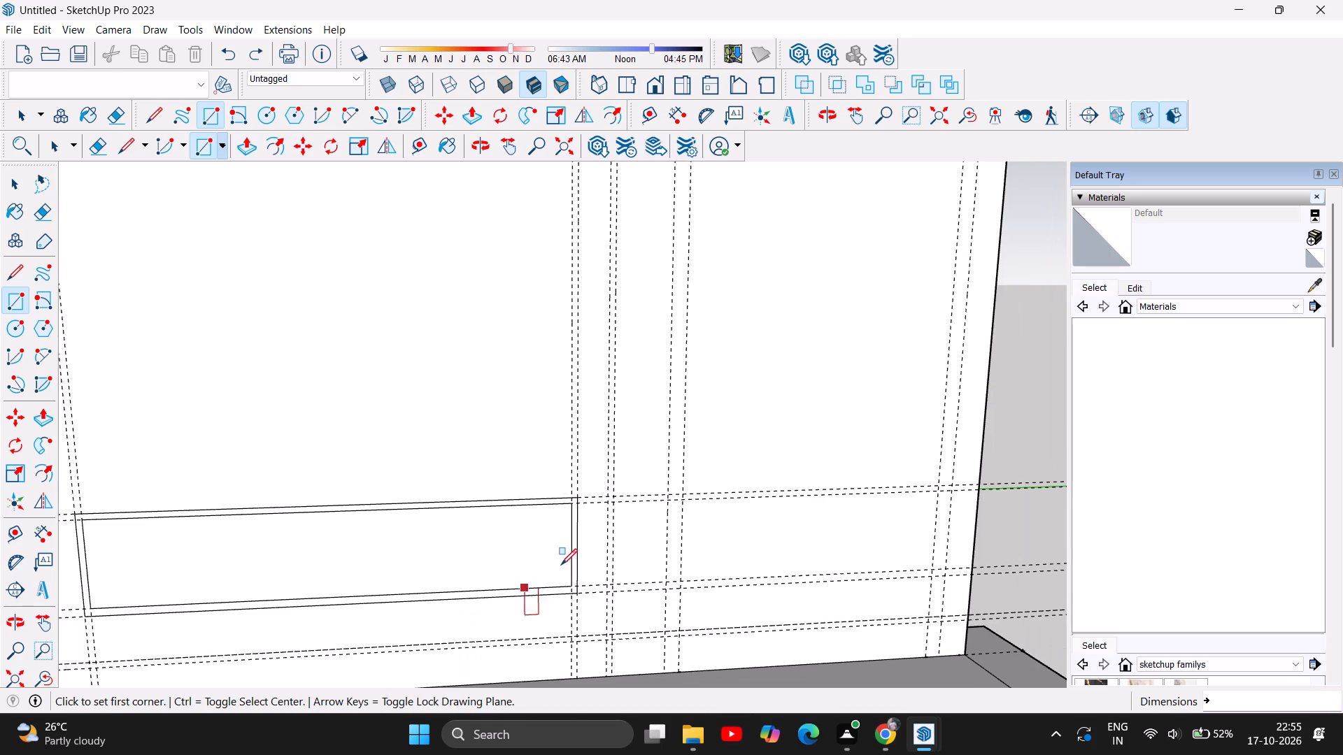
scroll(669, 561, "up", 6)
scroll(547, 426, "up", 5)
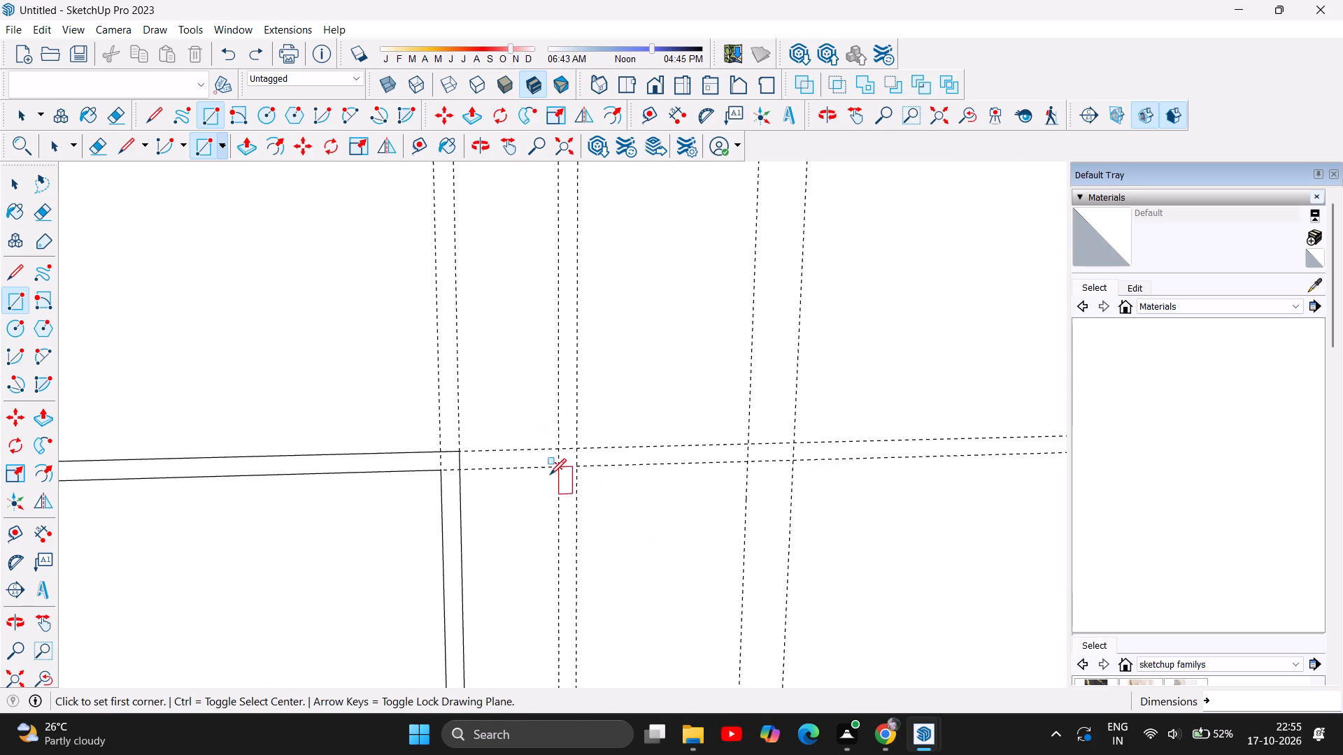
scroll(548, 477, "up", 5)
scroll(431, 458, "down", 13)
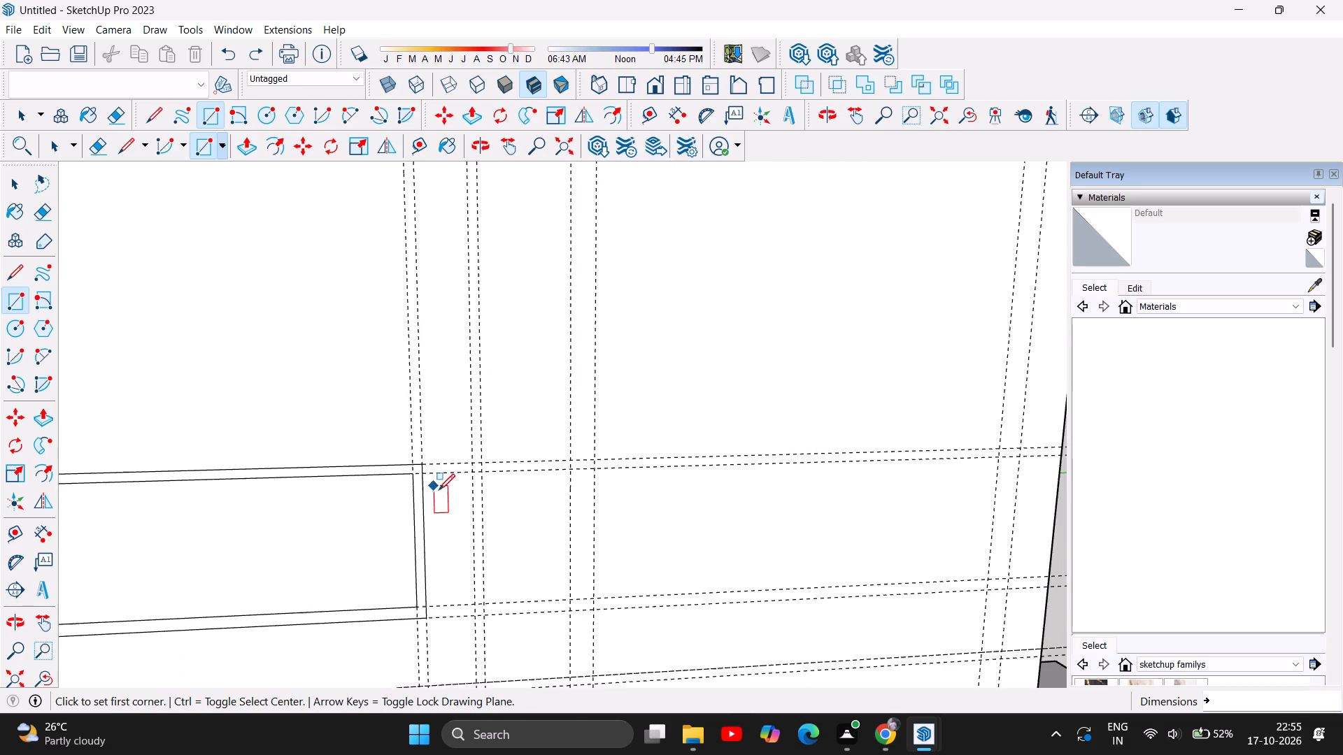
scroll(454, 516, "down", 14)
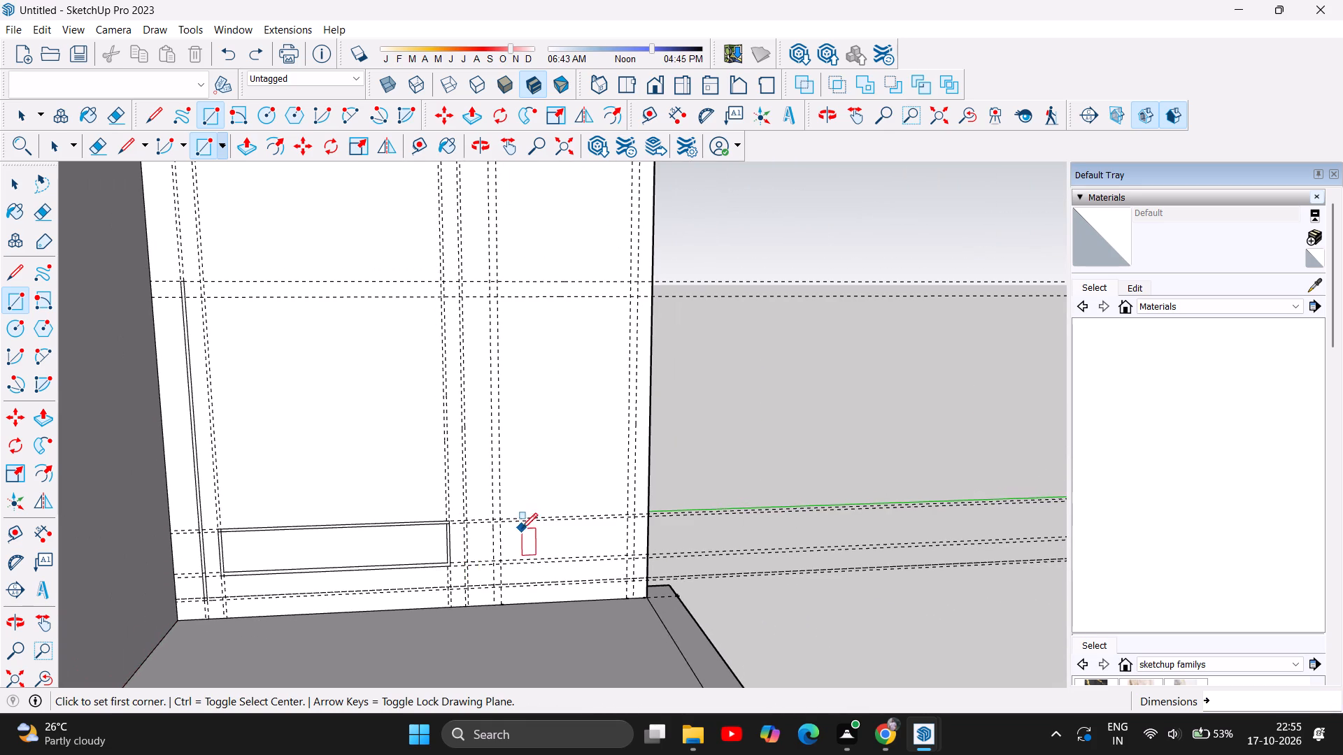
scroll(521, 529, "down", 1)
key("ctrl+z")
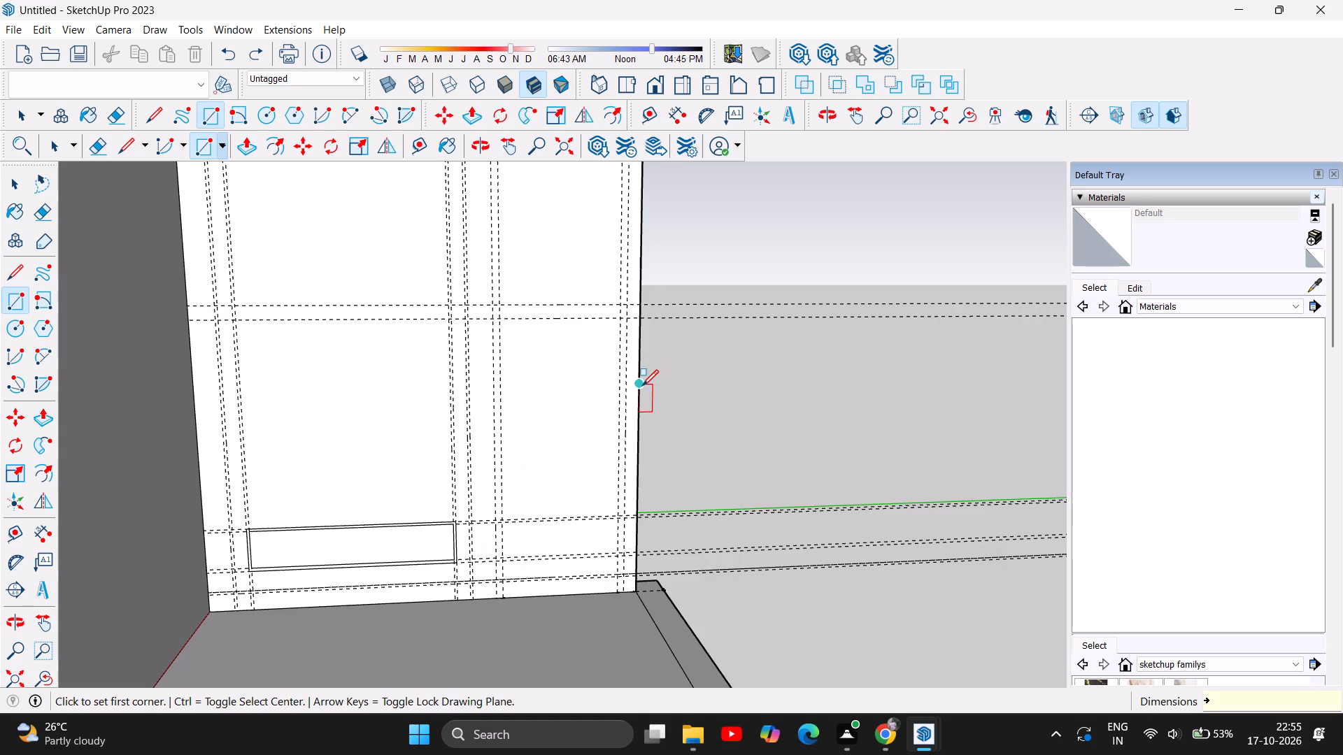
Undo the 4" offset vertical guide pairs at both ends of the lower panel and the panel's inner rectangle.
key("ctrl+z")
key("ctrl+z")
key("ctrl+z")
key("ctrl+z")
key("ctrl+z")
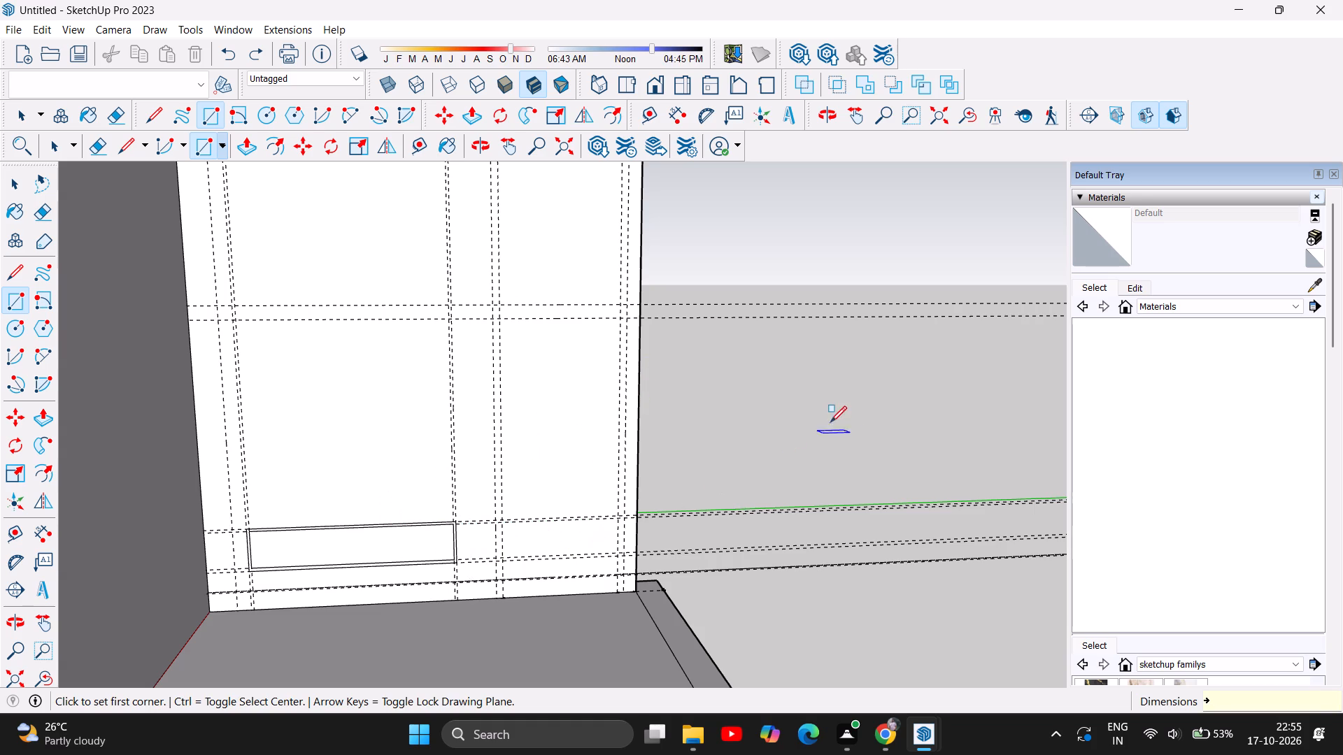
key("ctrl+z")
key("ctrl+z")
key("ctrl+z")
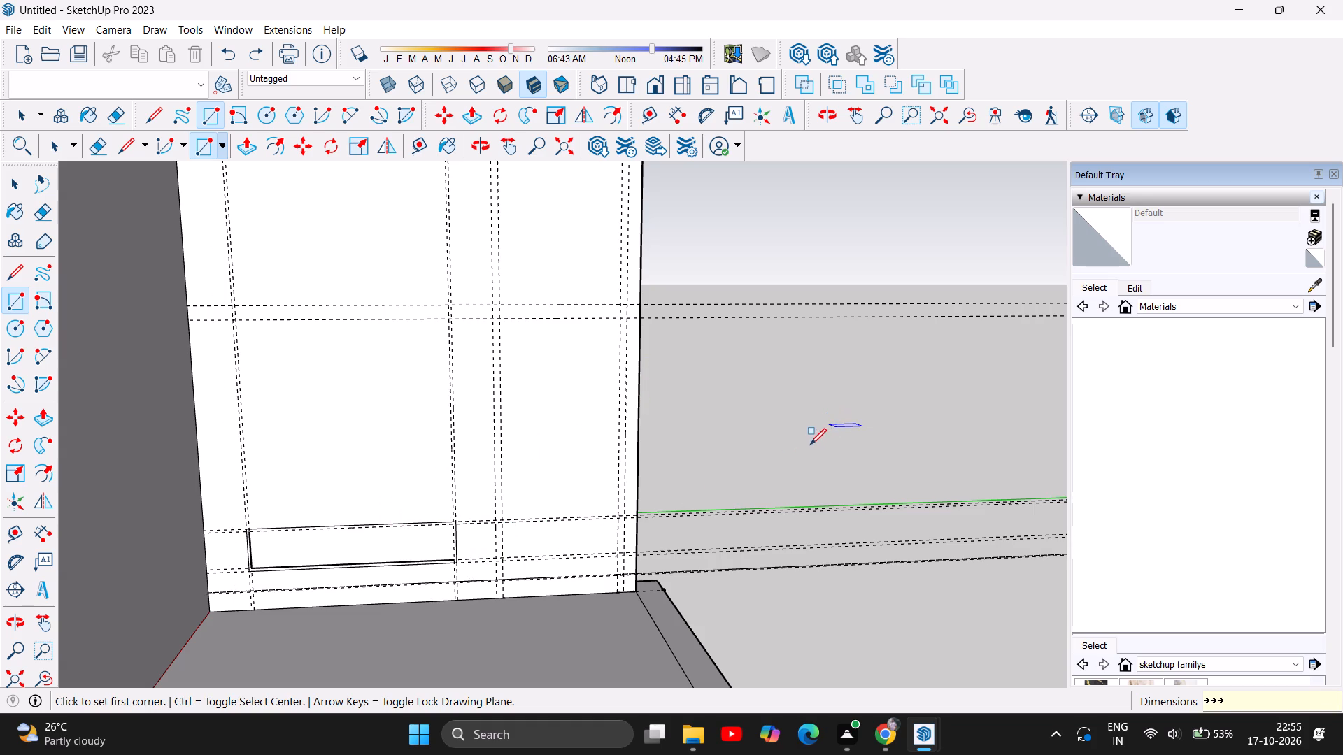
key("ctrl+z")
key("ctrl+z")
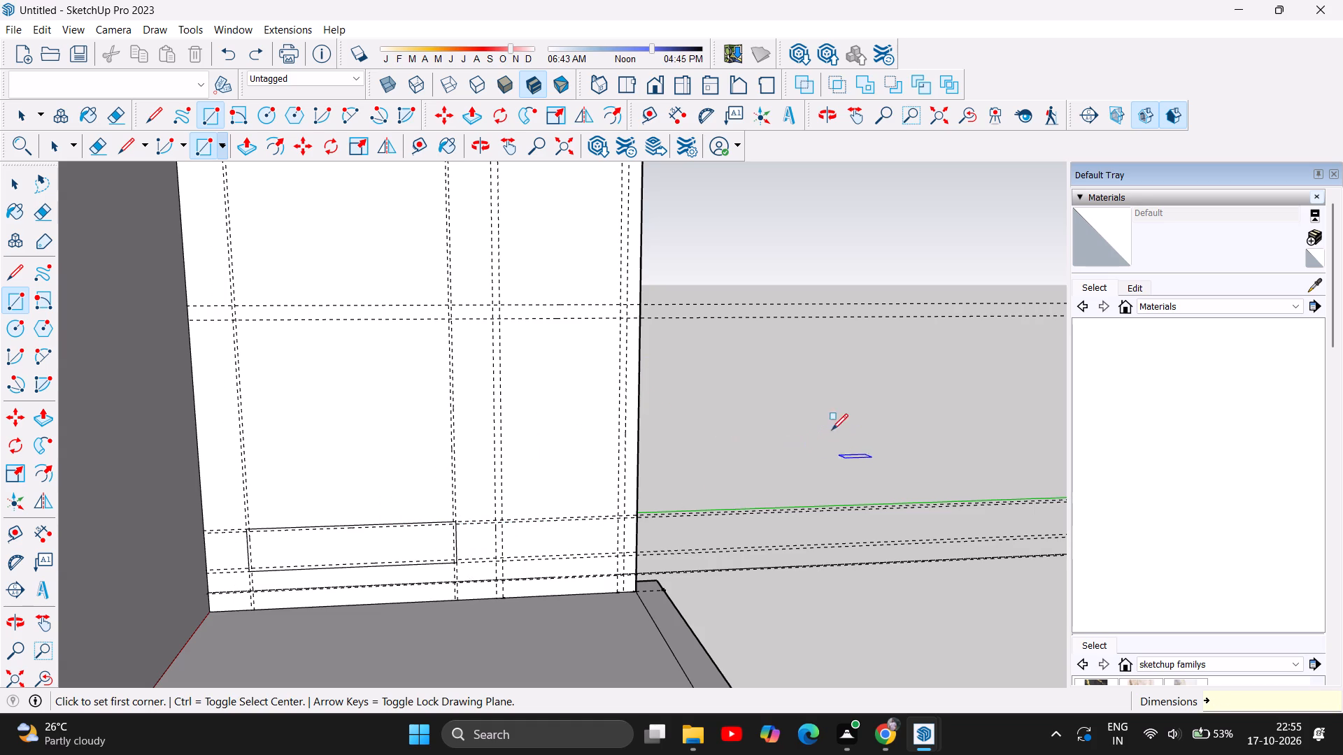
Draw a 4' 11 1/2" by 11 1/4" inner rectangle inside the lower panel outline, snapped to the inner guide intersections.
scroll(350, 645, "up", 1)
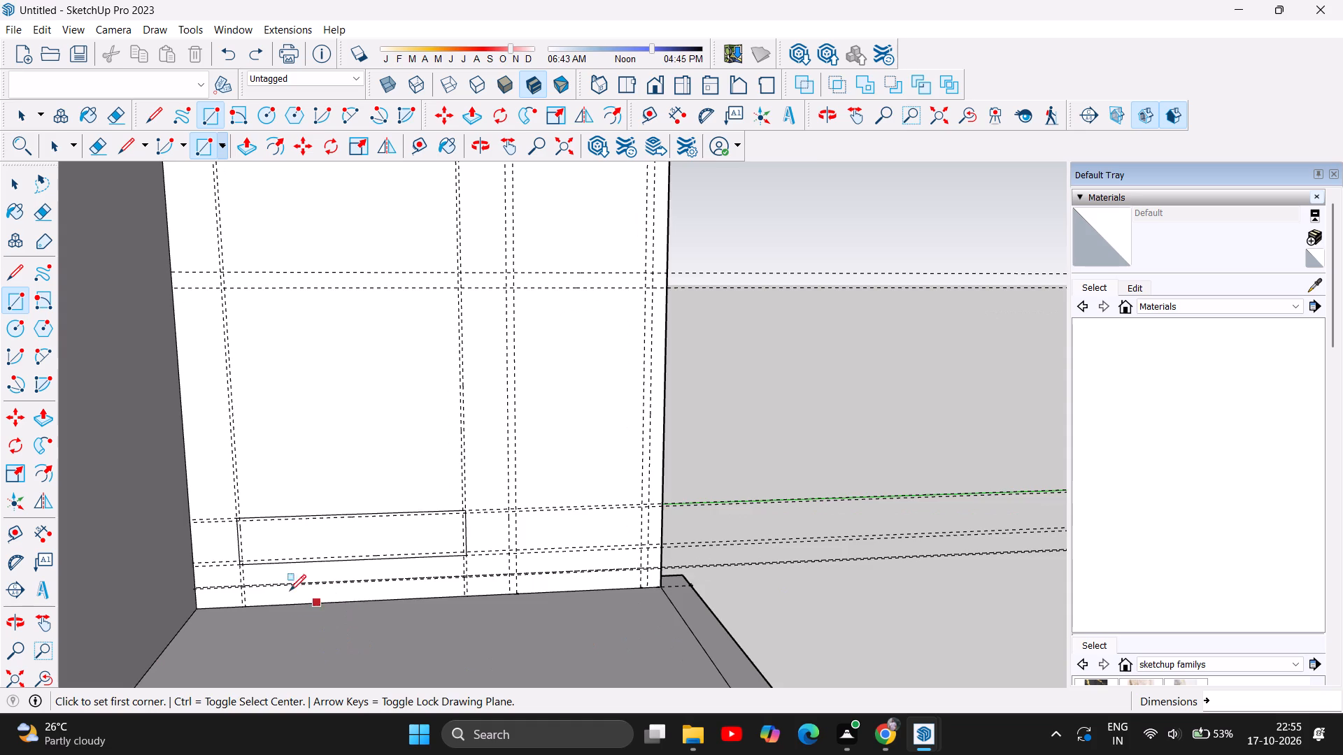
scroll(196, 561, "up", 7)
scroll(291, 556, "up", 8)
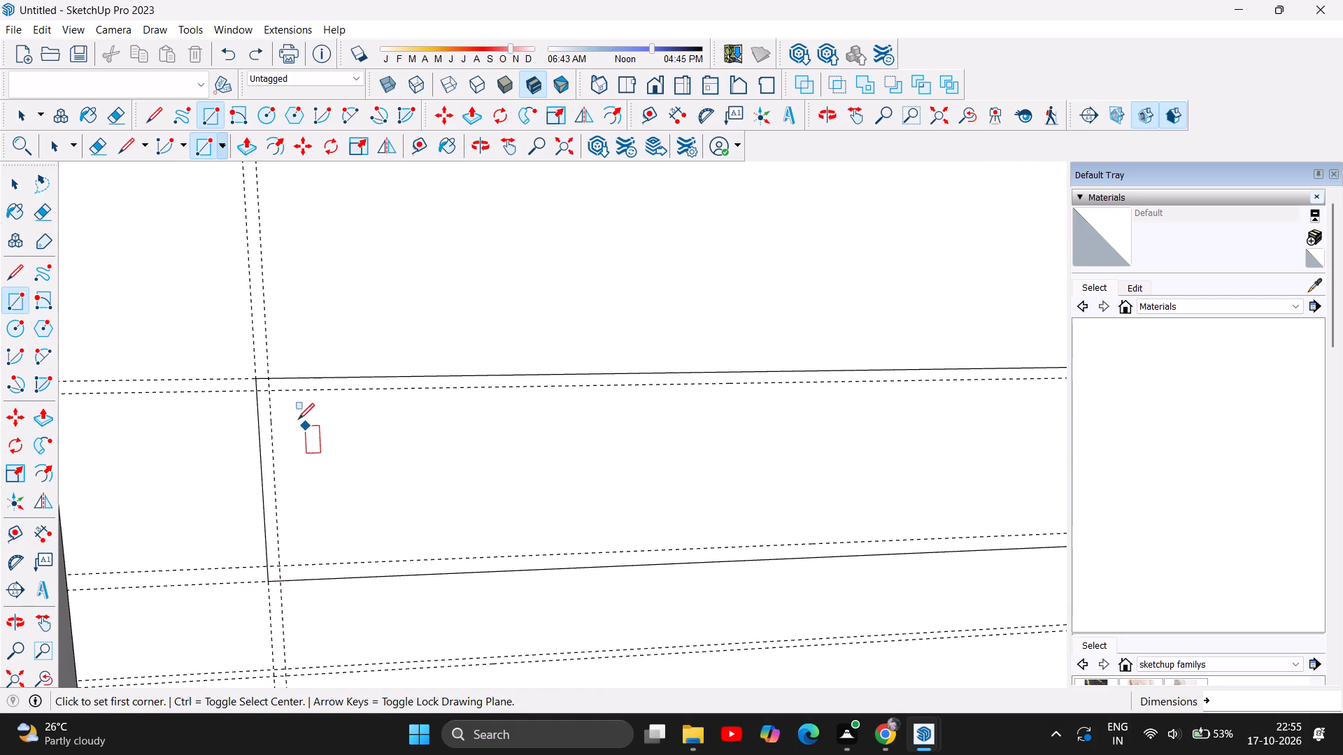
left_click(266, 388)
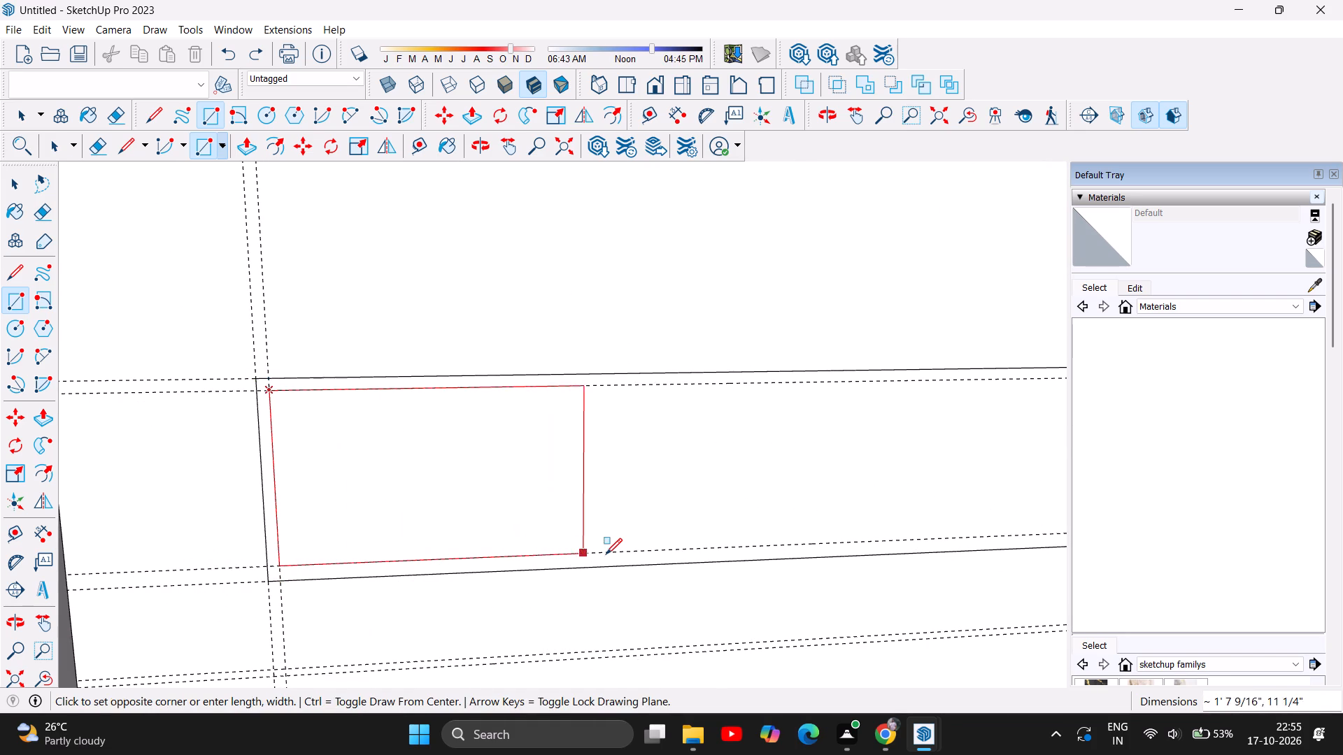
scroll(609, 554, "down", 6)
scroll(924, 541, "up", 2)
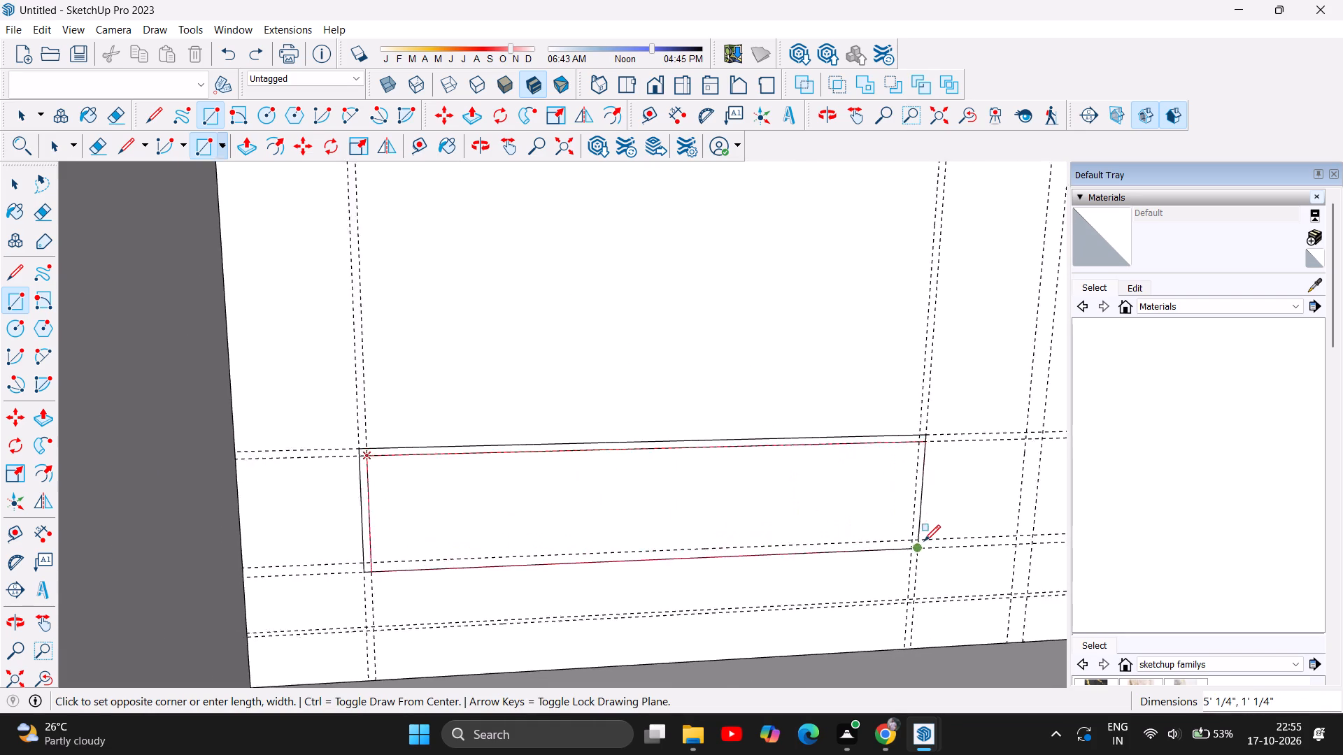
scroll(924, 541, "up", 4)
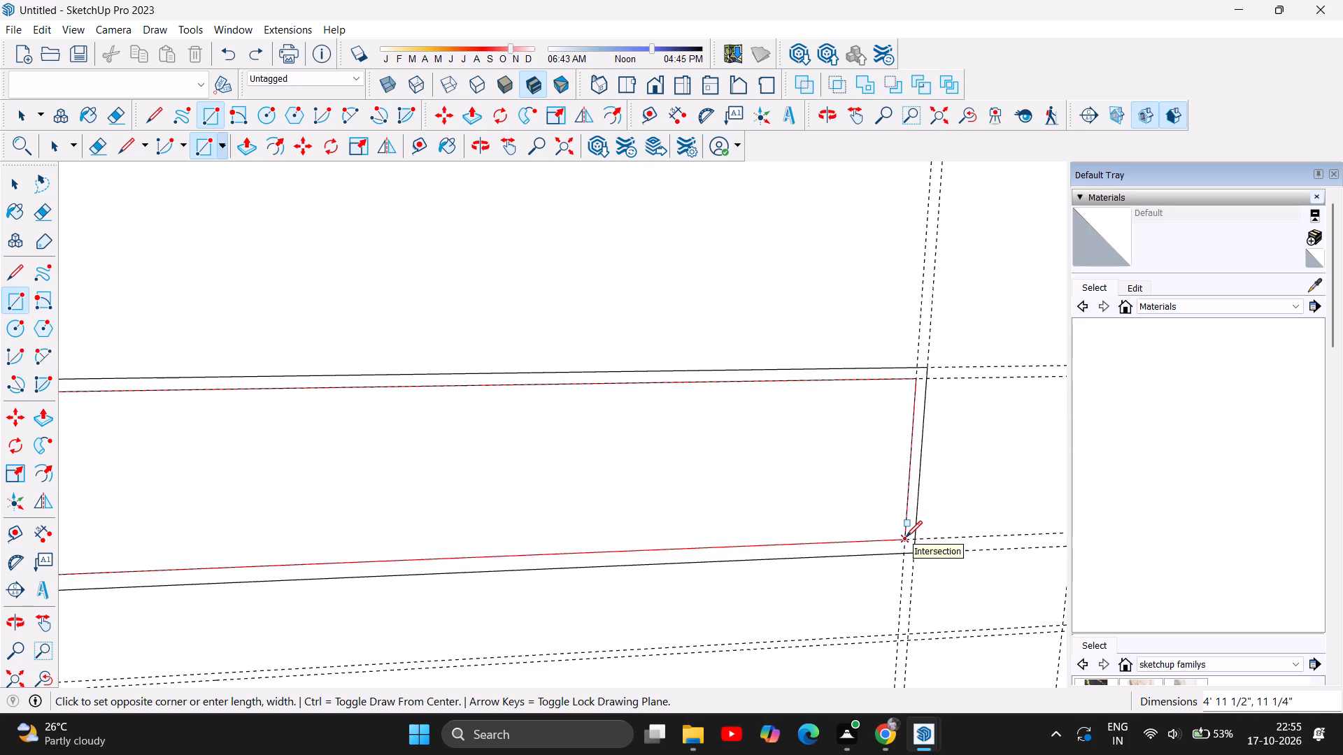
left_click(906, 537)
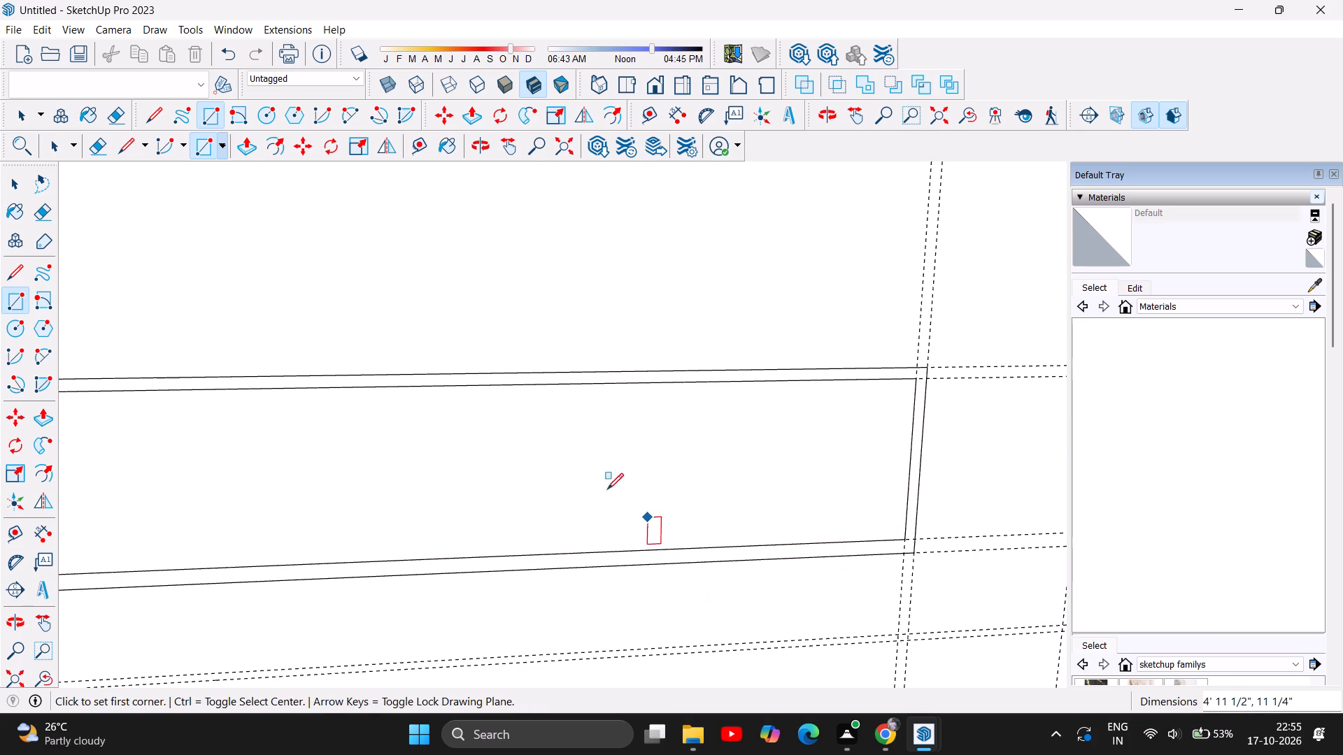
scroll(564, 484, "down", 3)
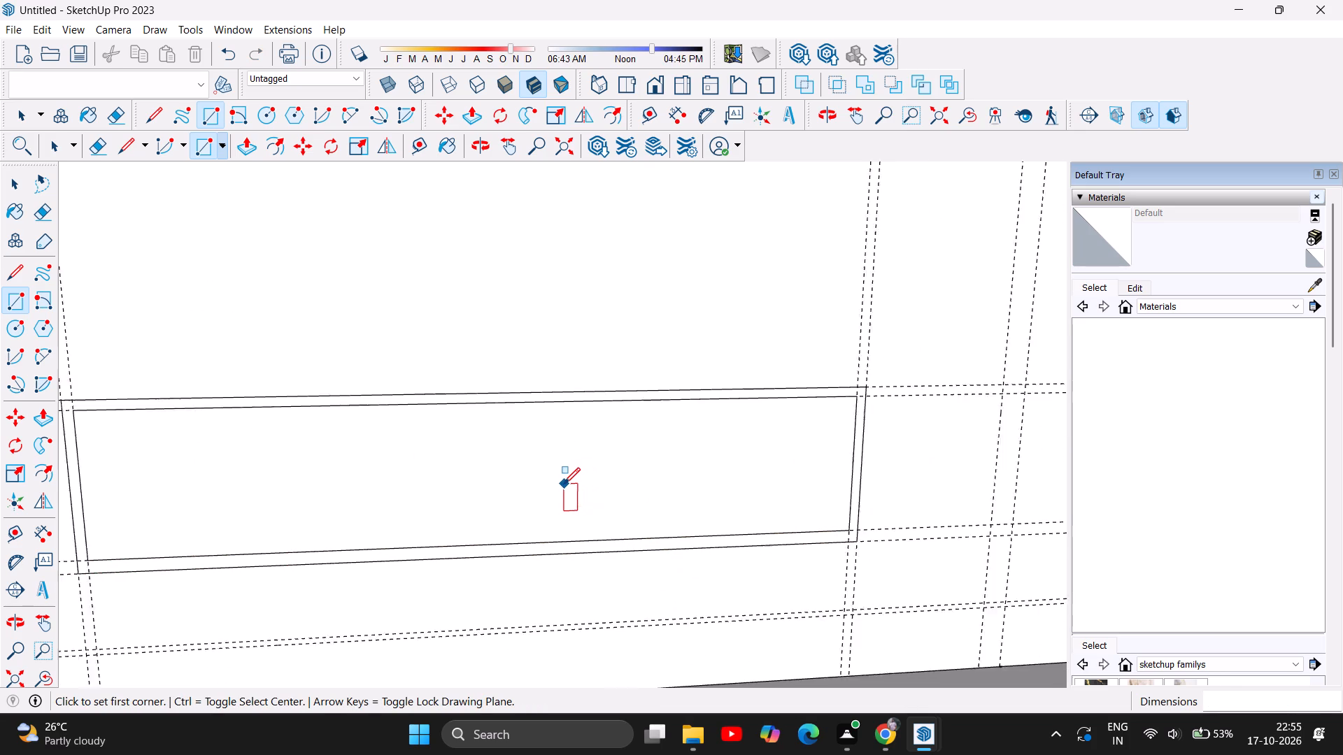
Examine the lower panel's double outline and the surrounding horizontal and vertical guides across the whole TV wall.
scroll(564, 484, "down", 4)
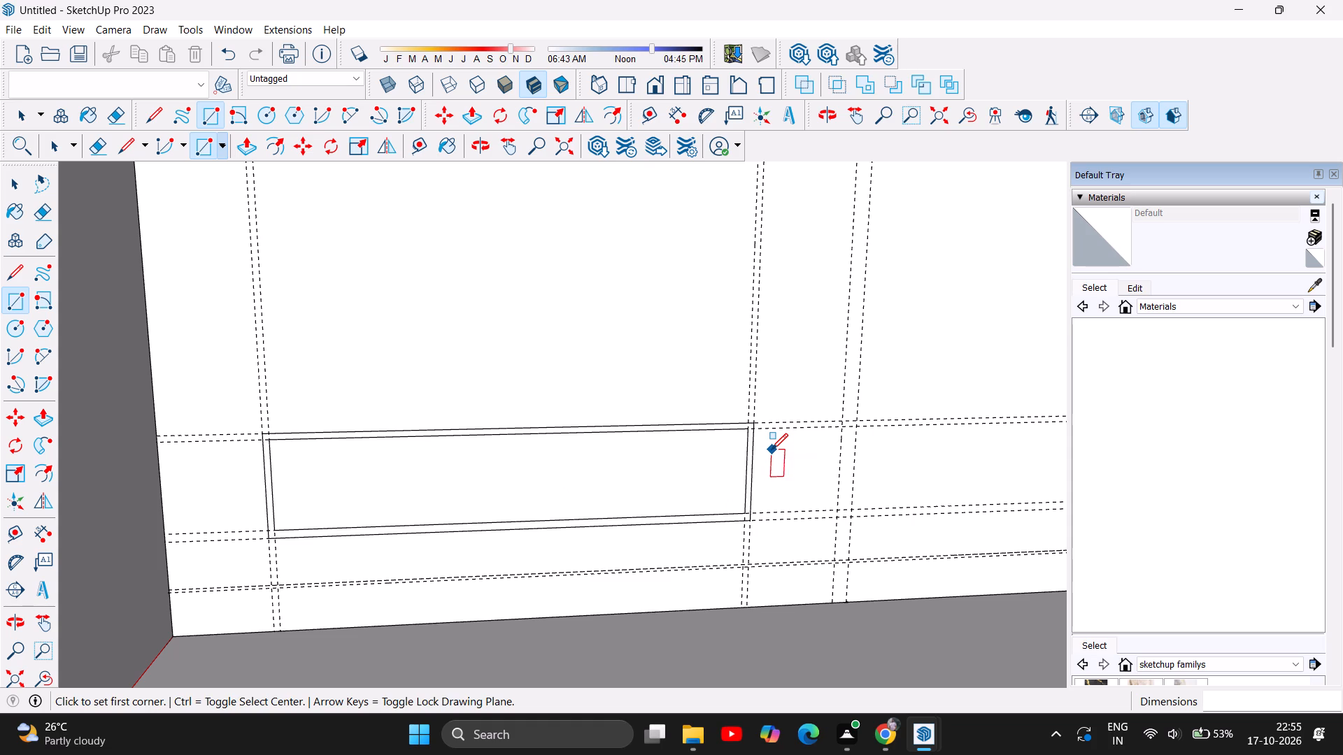
scroll(548, 534, "down", 5)
scroll(895, 537, "up", 1)
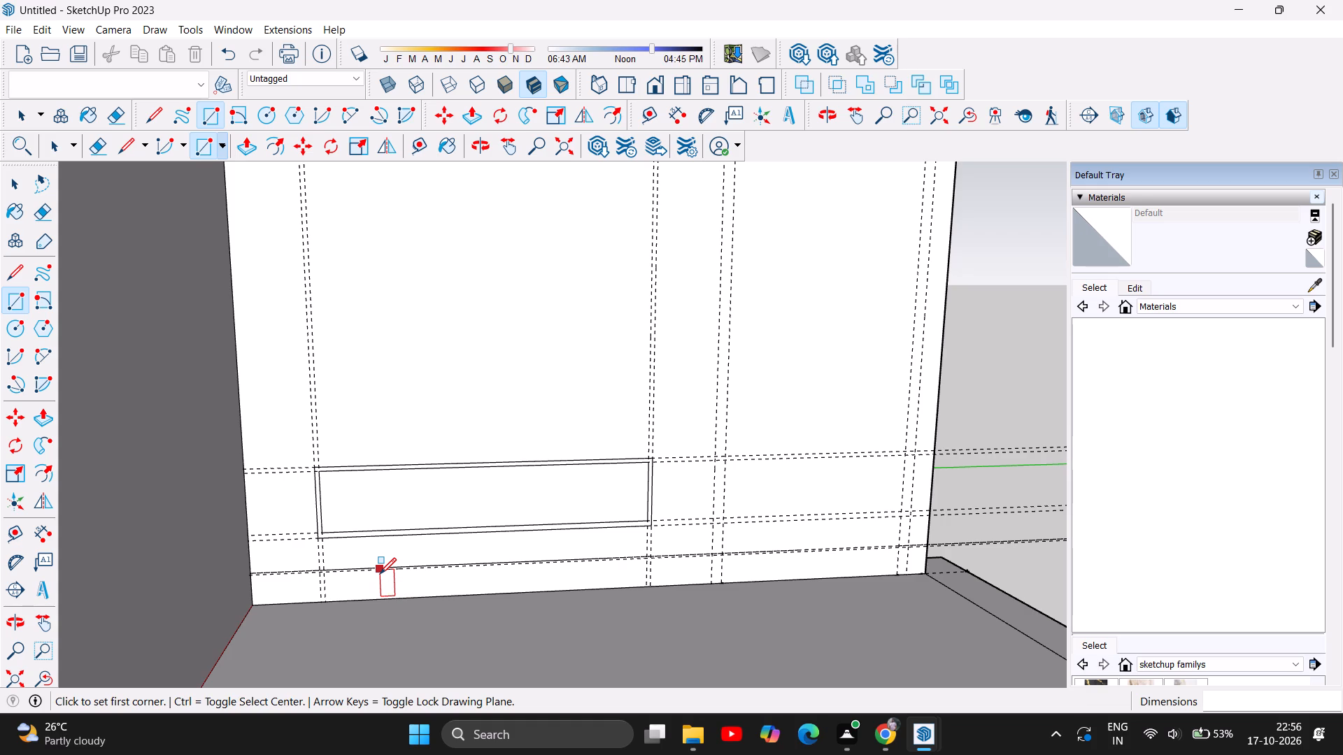
scroll(341, 554, "down", 2)
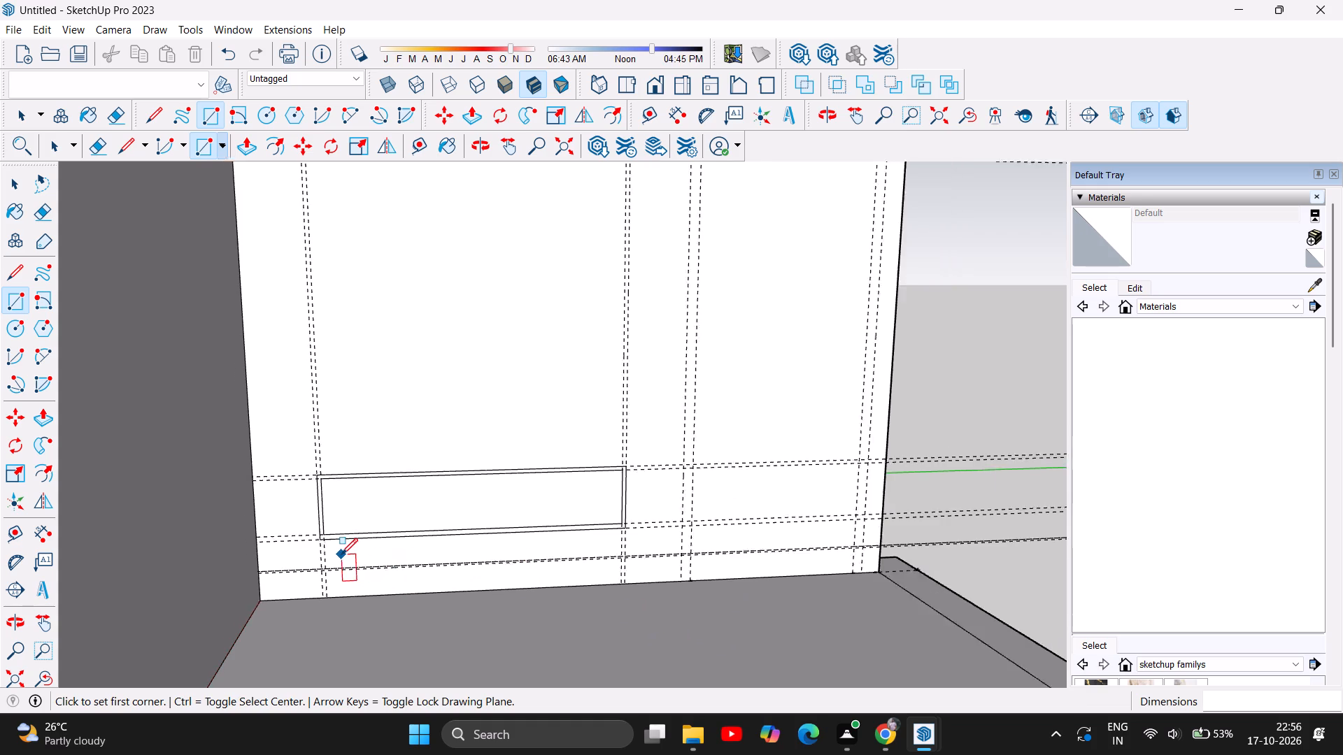
scroll(341, 554, "down", 2)
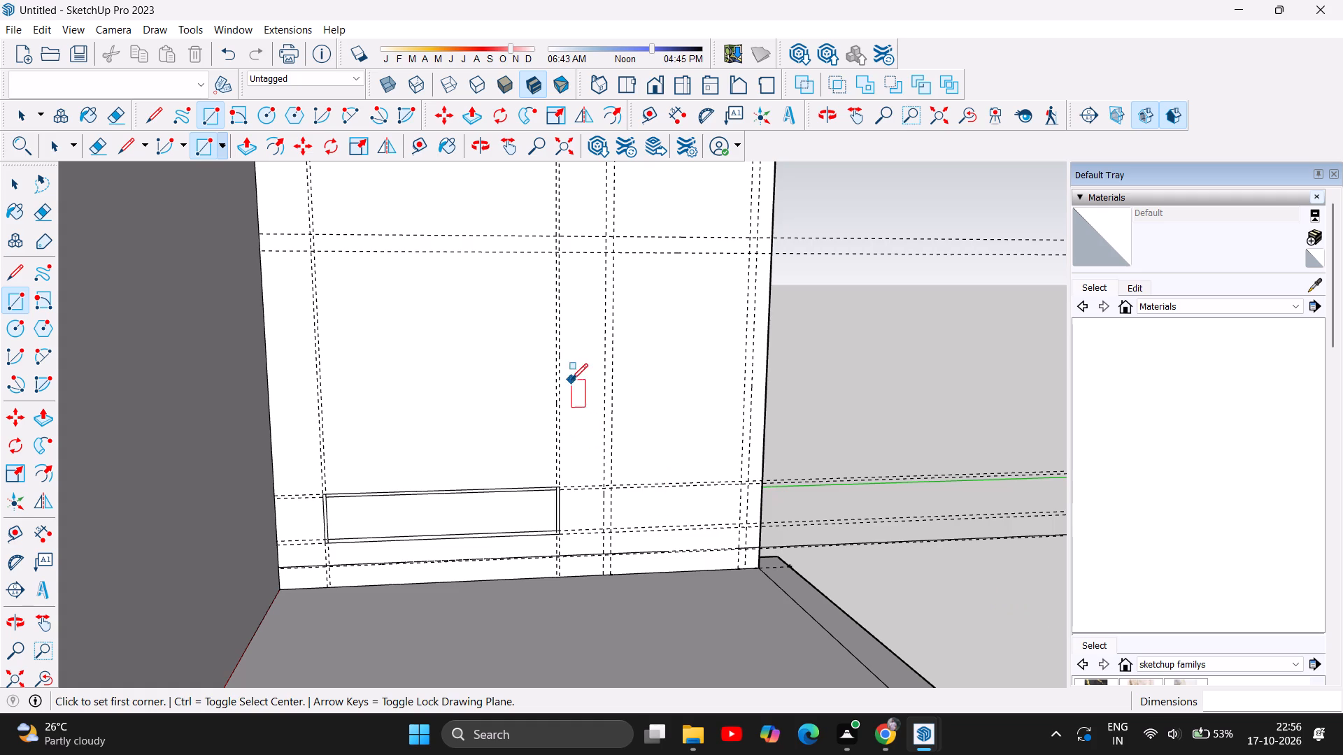
scroll(547, 603, "down", 4)
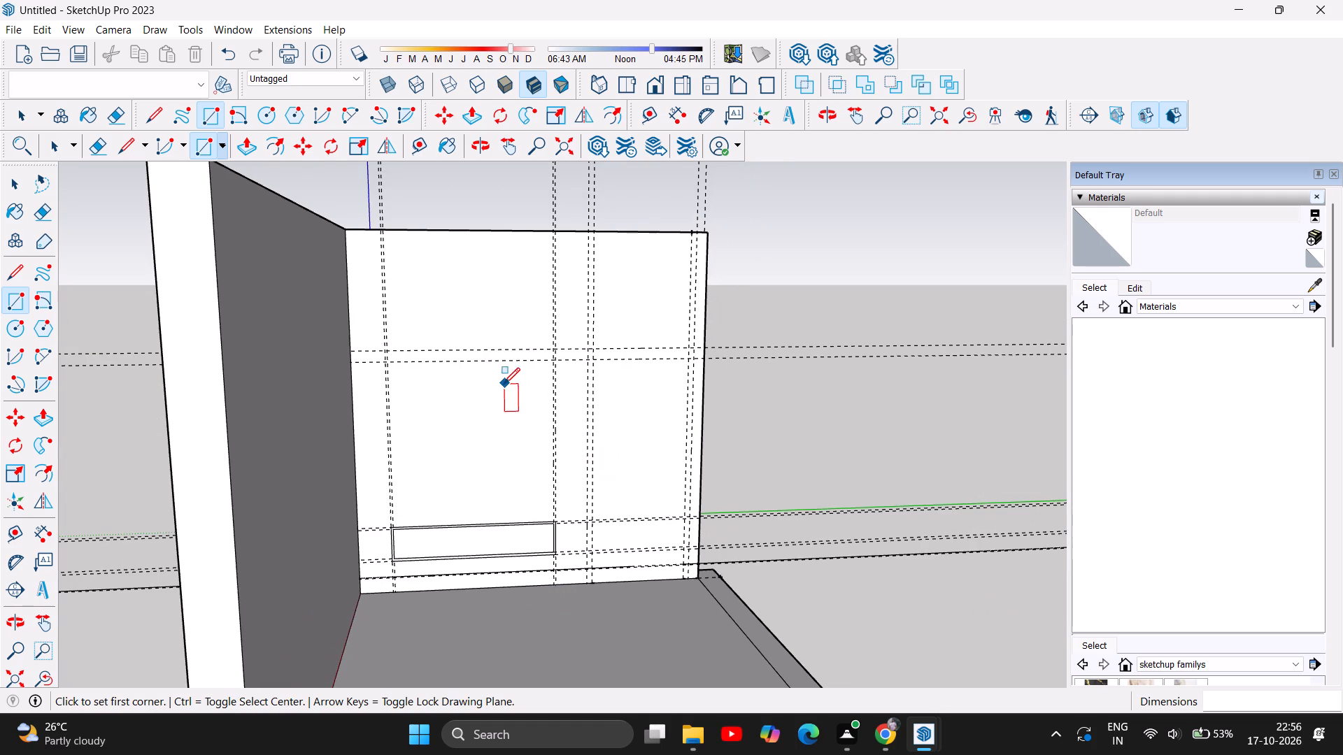
scroll(504, 386, "up", 3)
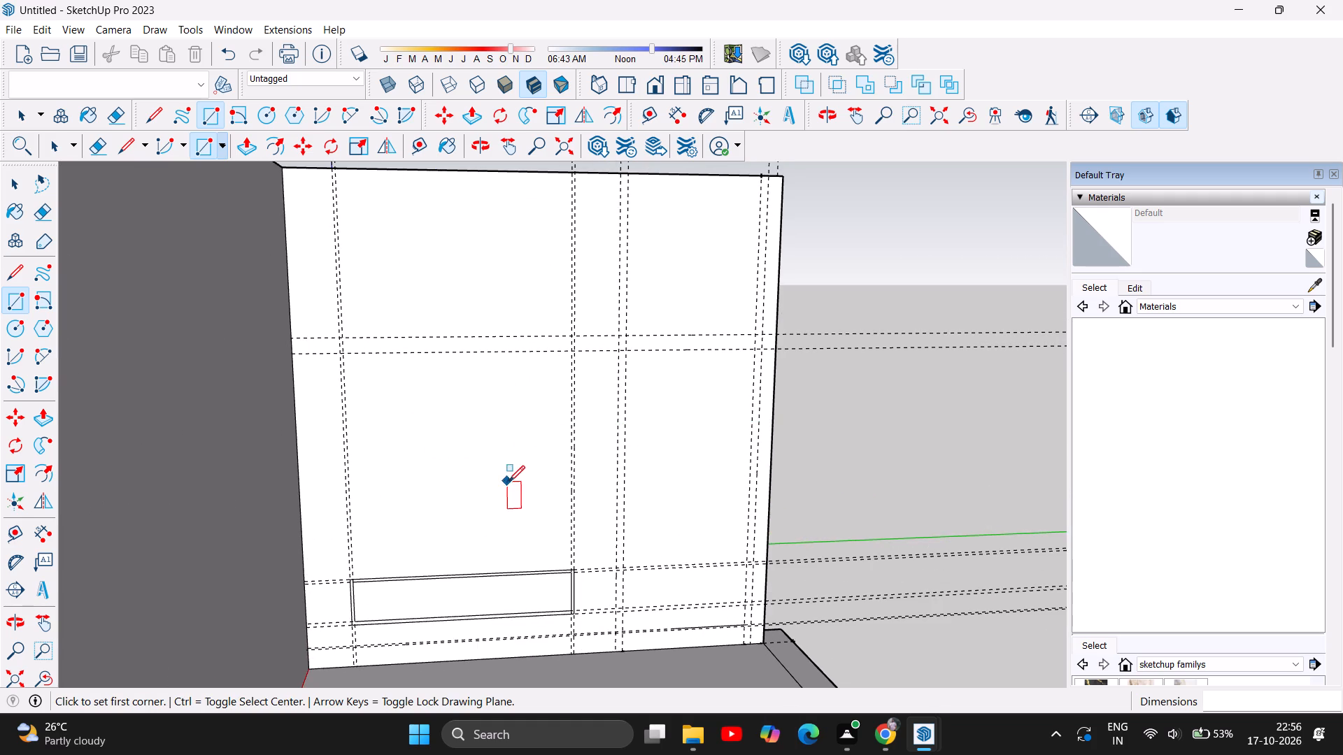
scroll(590, 579, "up", 6)
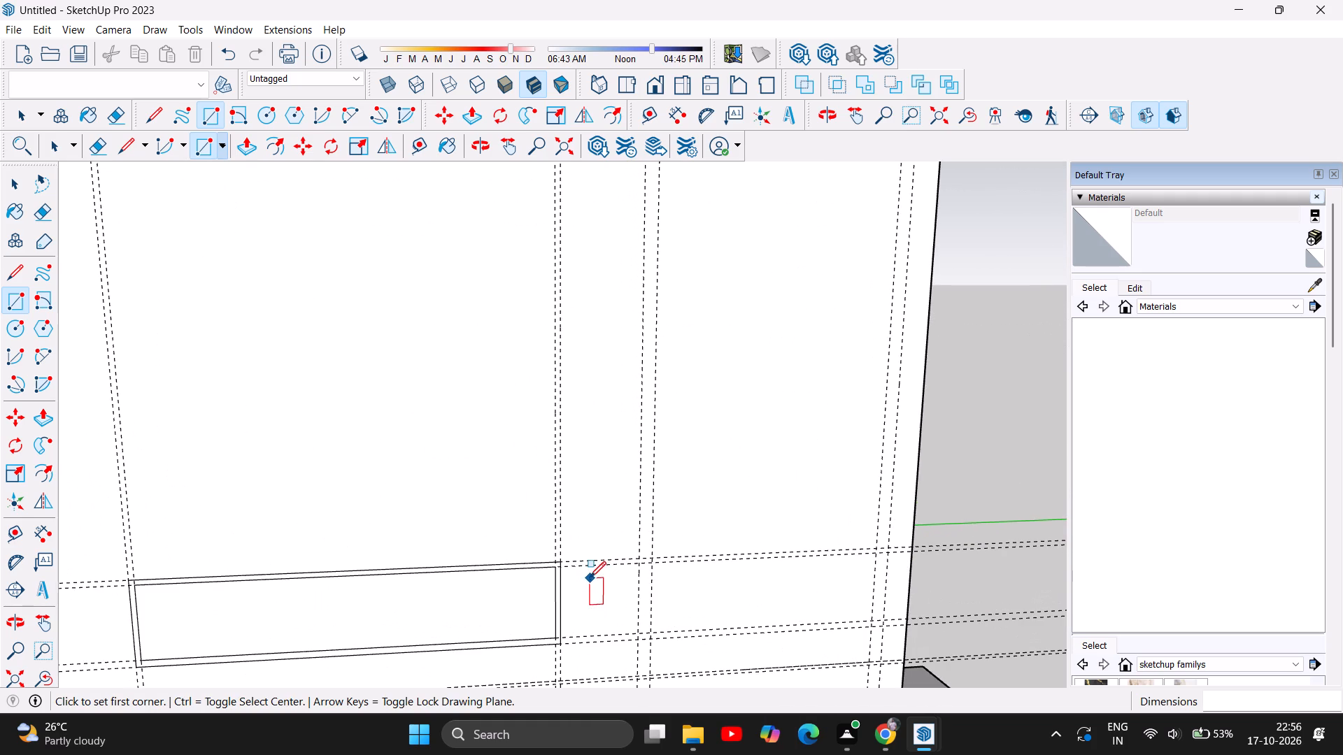
scroll(645, 556, "down", 5)
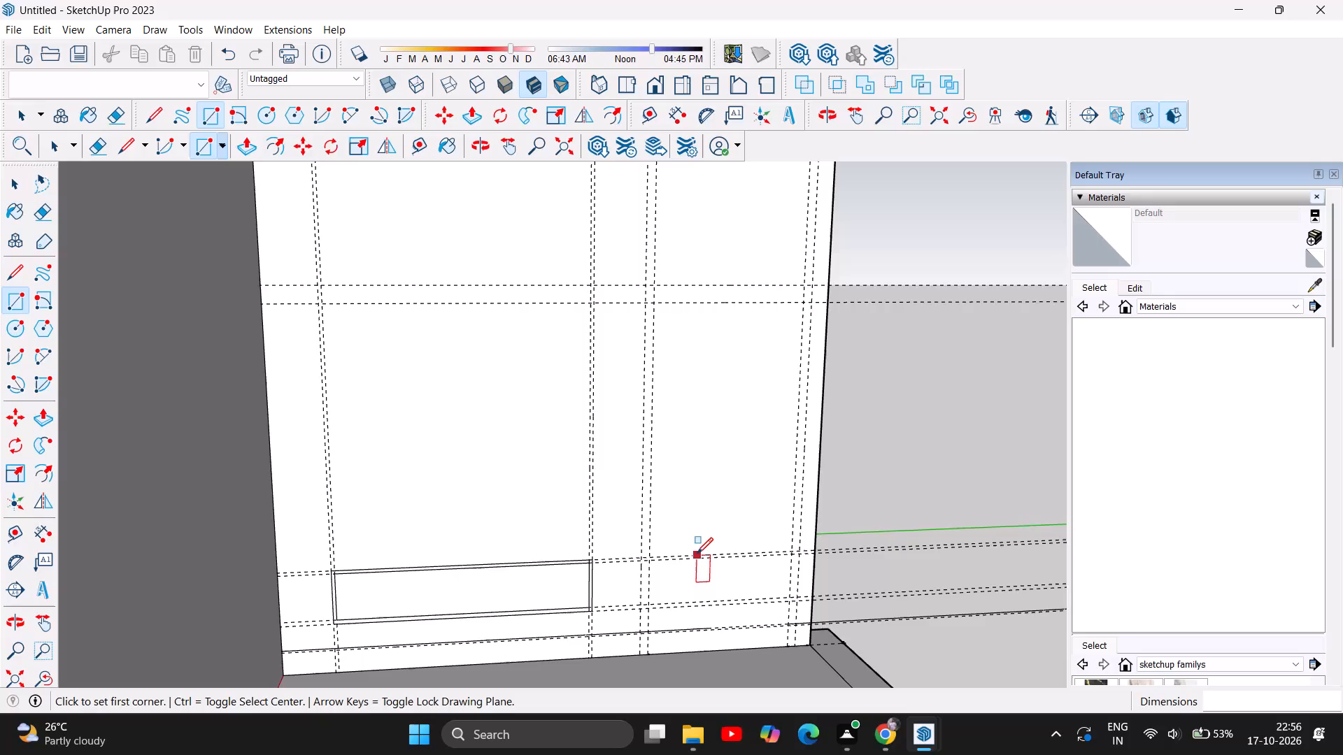
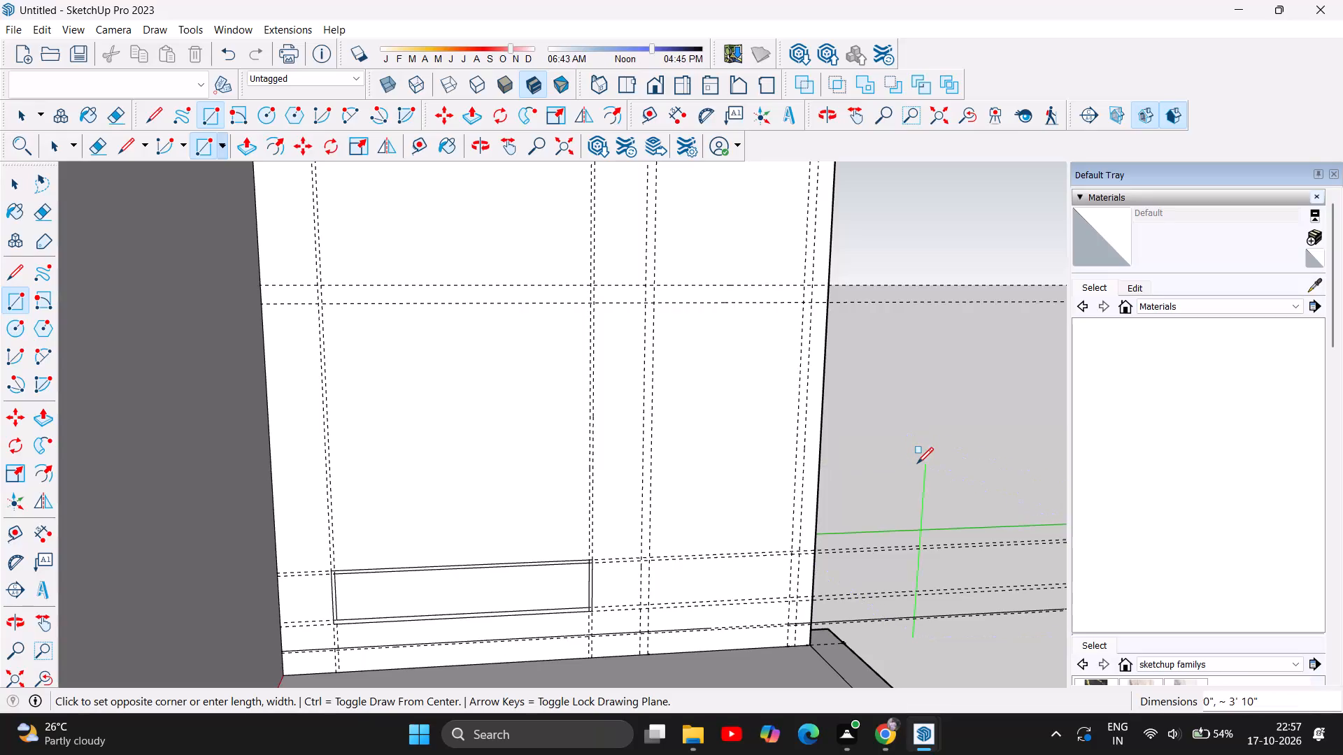
Place vertical guides 6" outward from the outer vertical guides at both ends of the lower panel.
key("Escape")
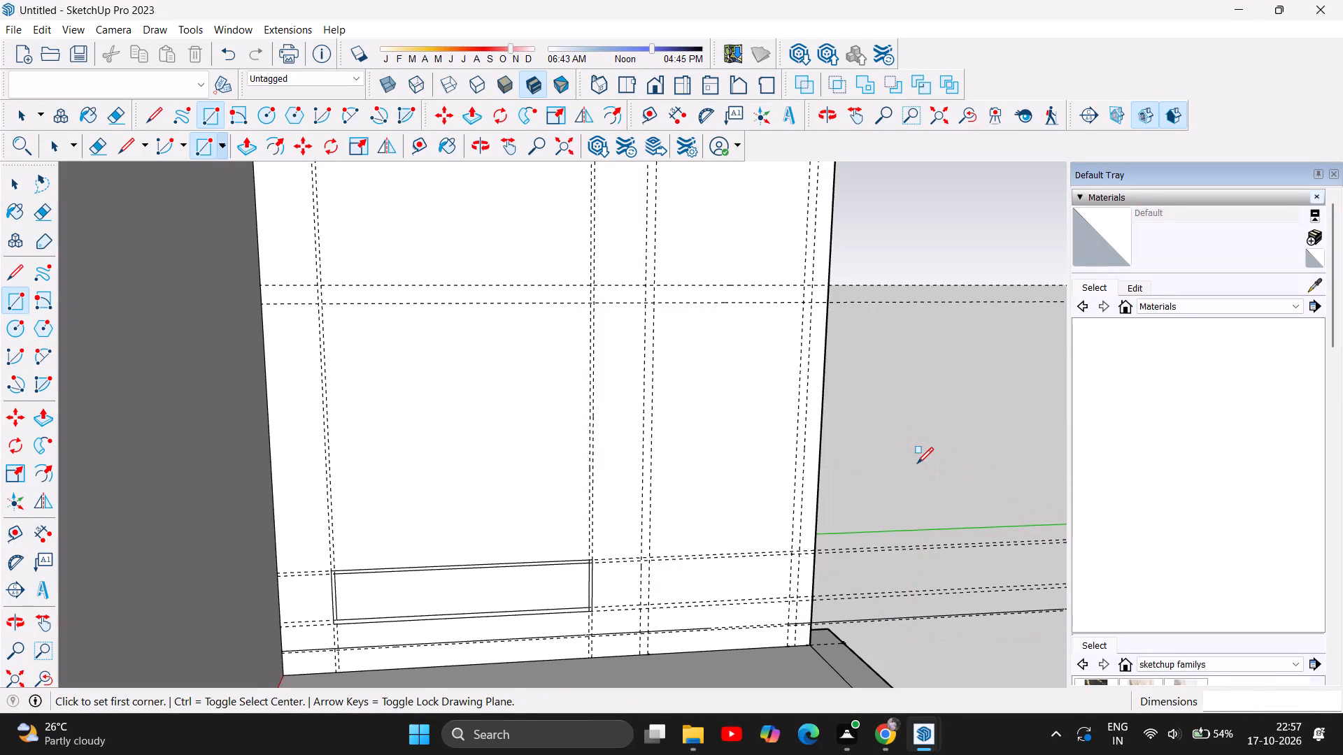
scroll(316, 331, "up", 1)
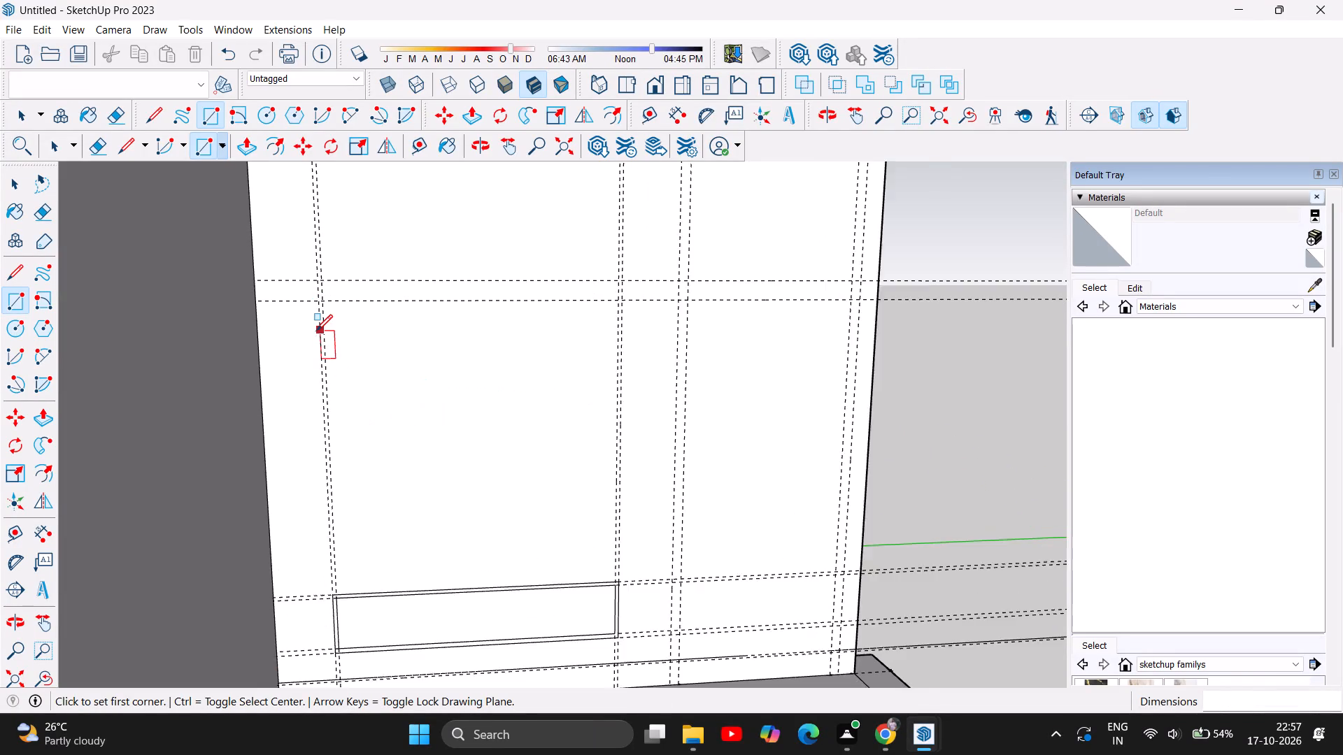
scroll(316, 331, "up", 1)
scroll(313, 330, "down", 2)
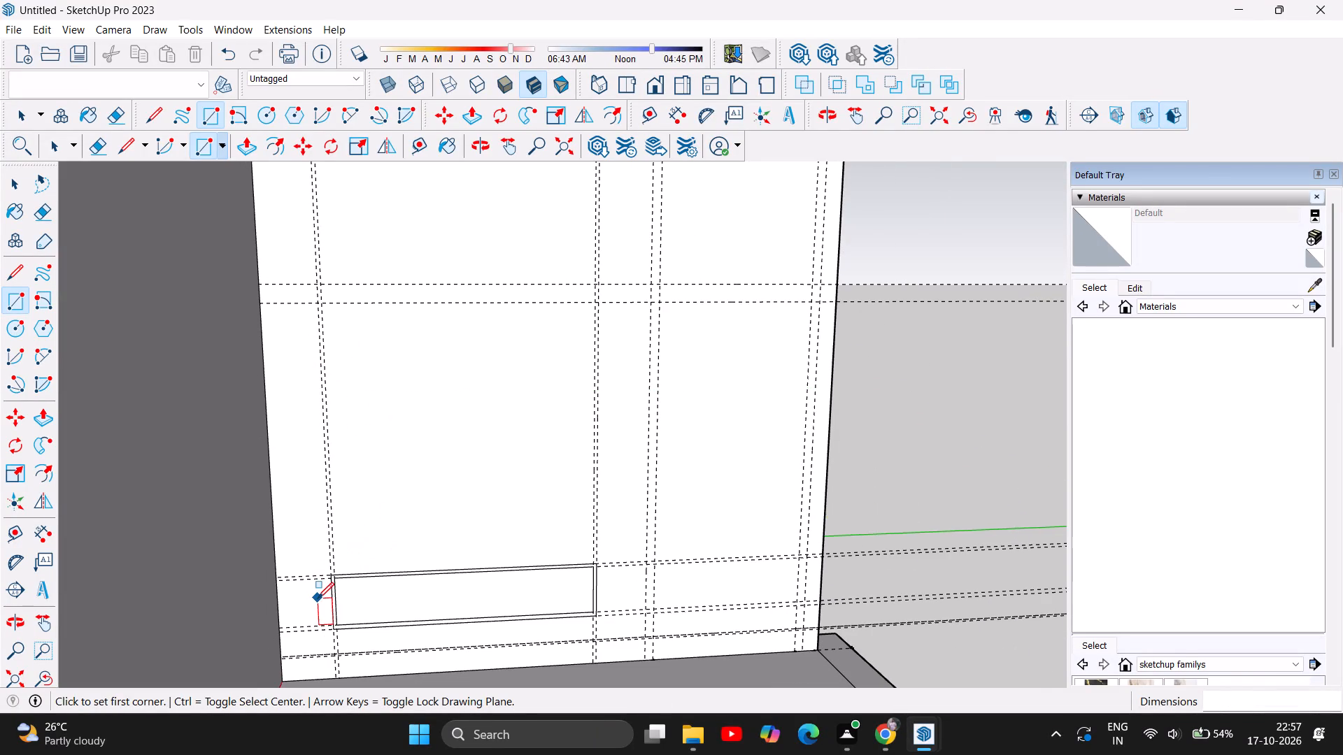
scroll(318, 602, "up", 3)
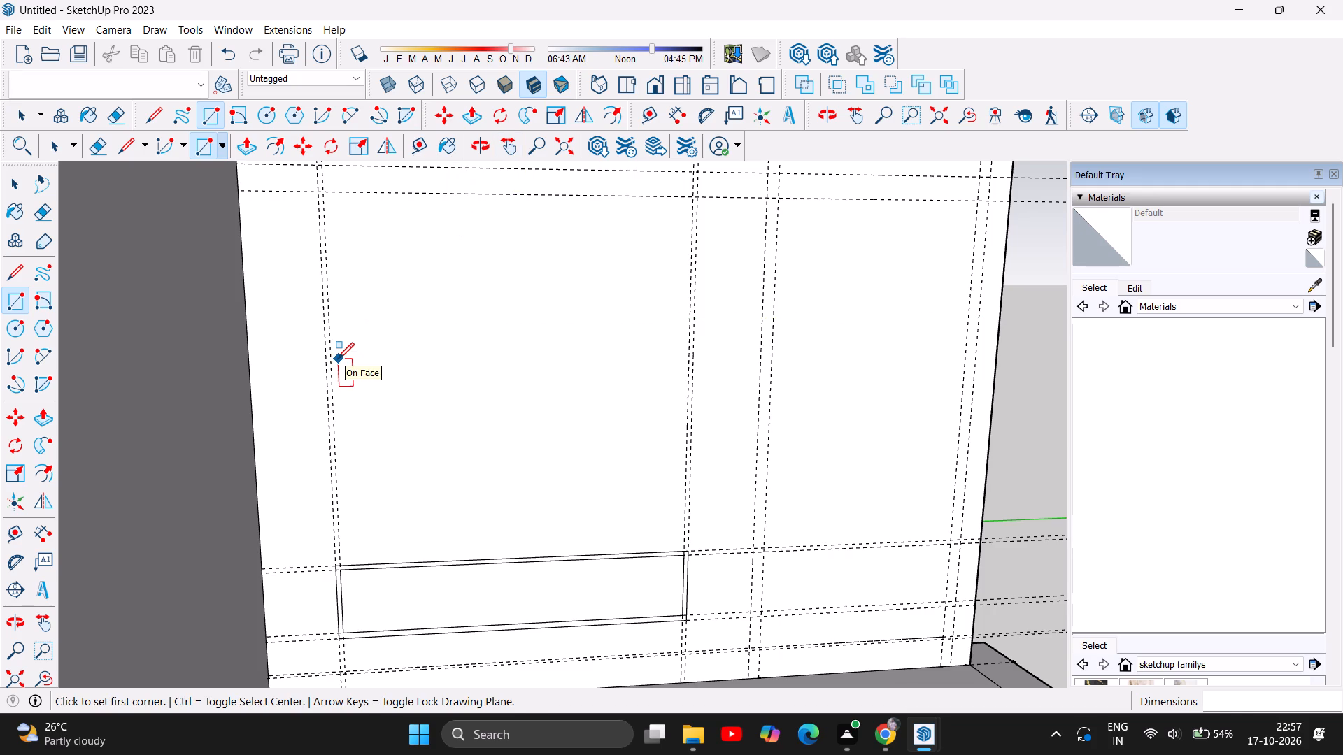
key("t")
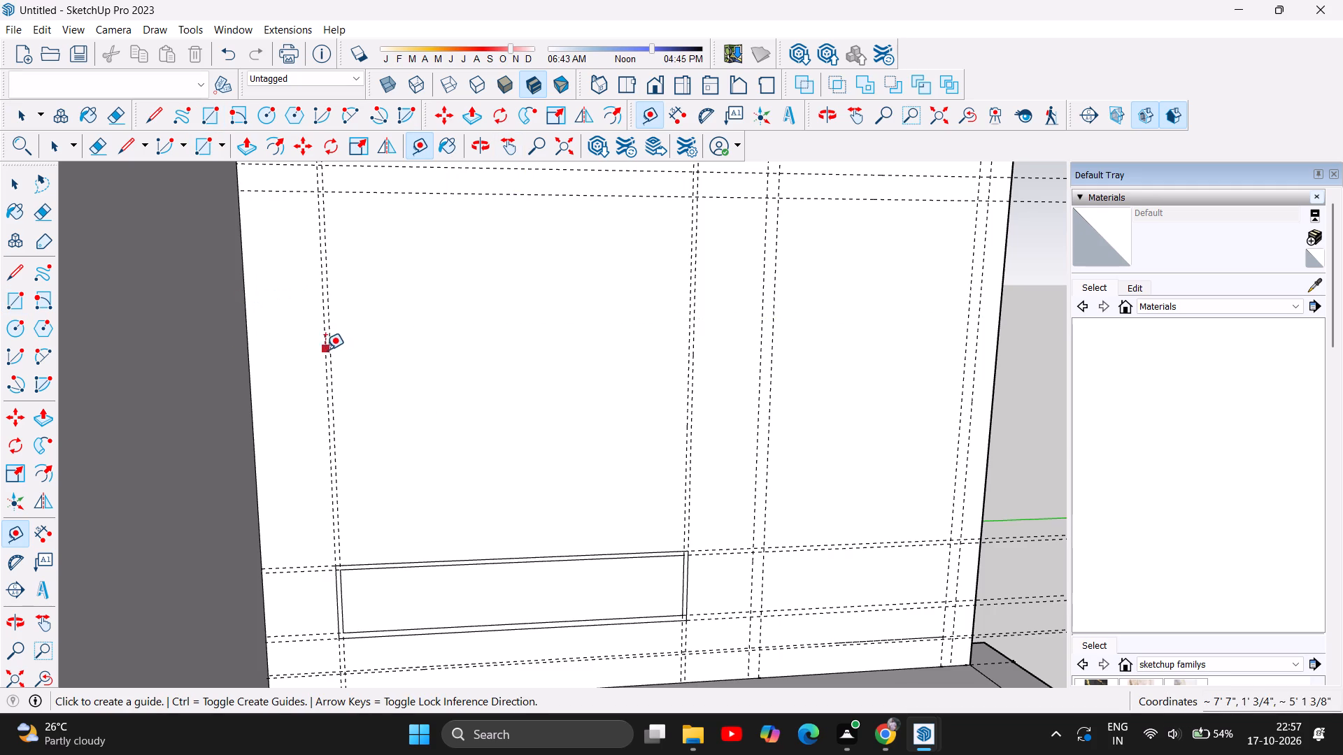
left_click(323, 351)
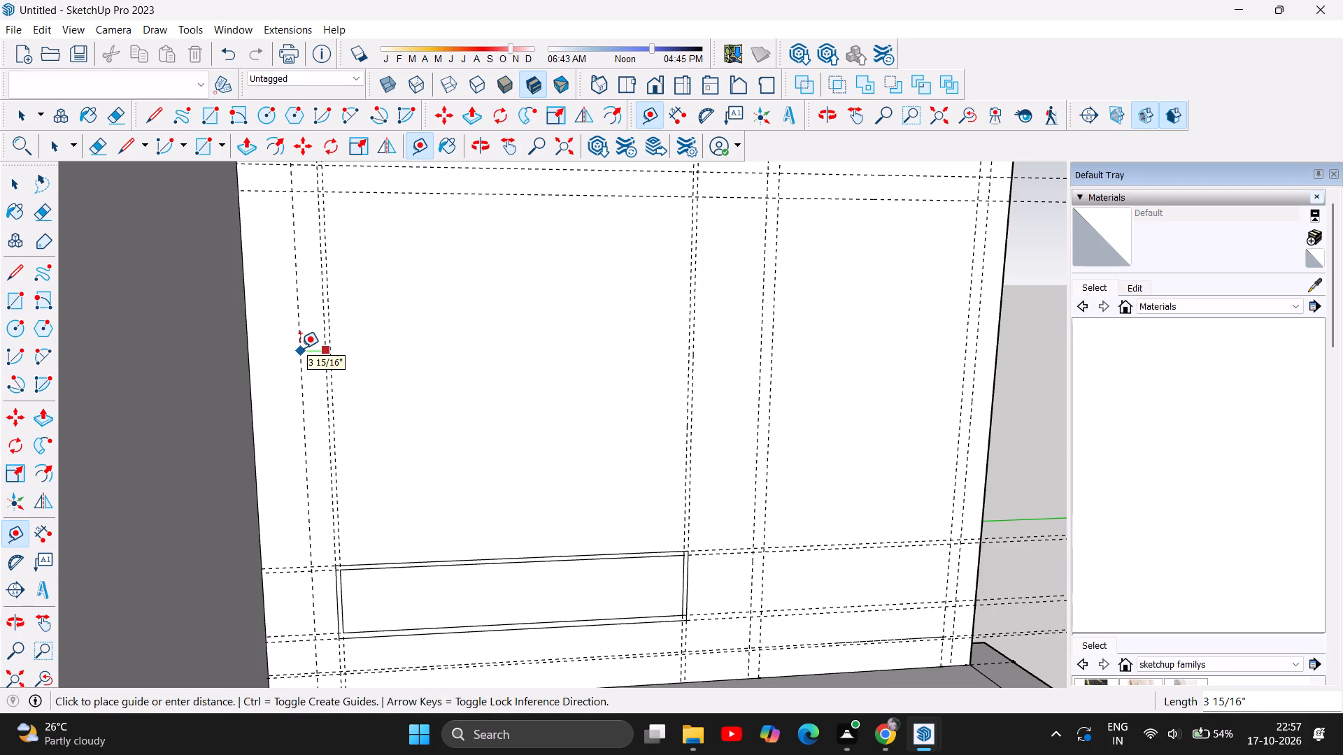
key("6")
key("Return")
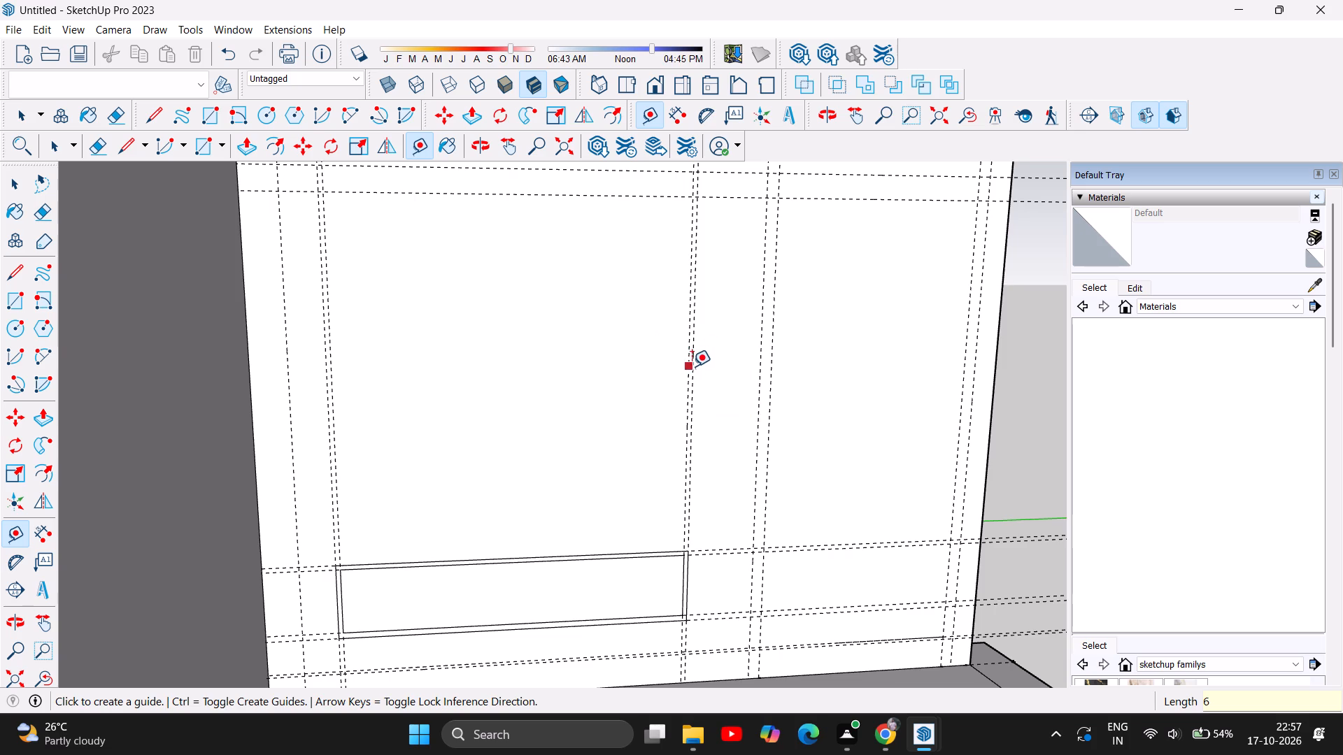
scroll(692, 377, "up", 5)
left_click(695, 365)
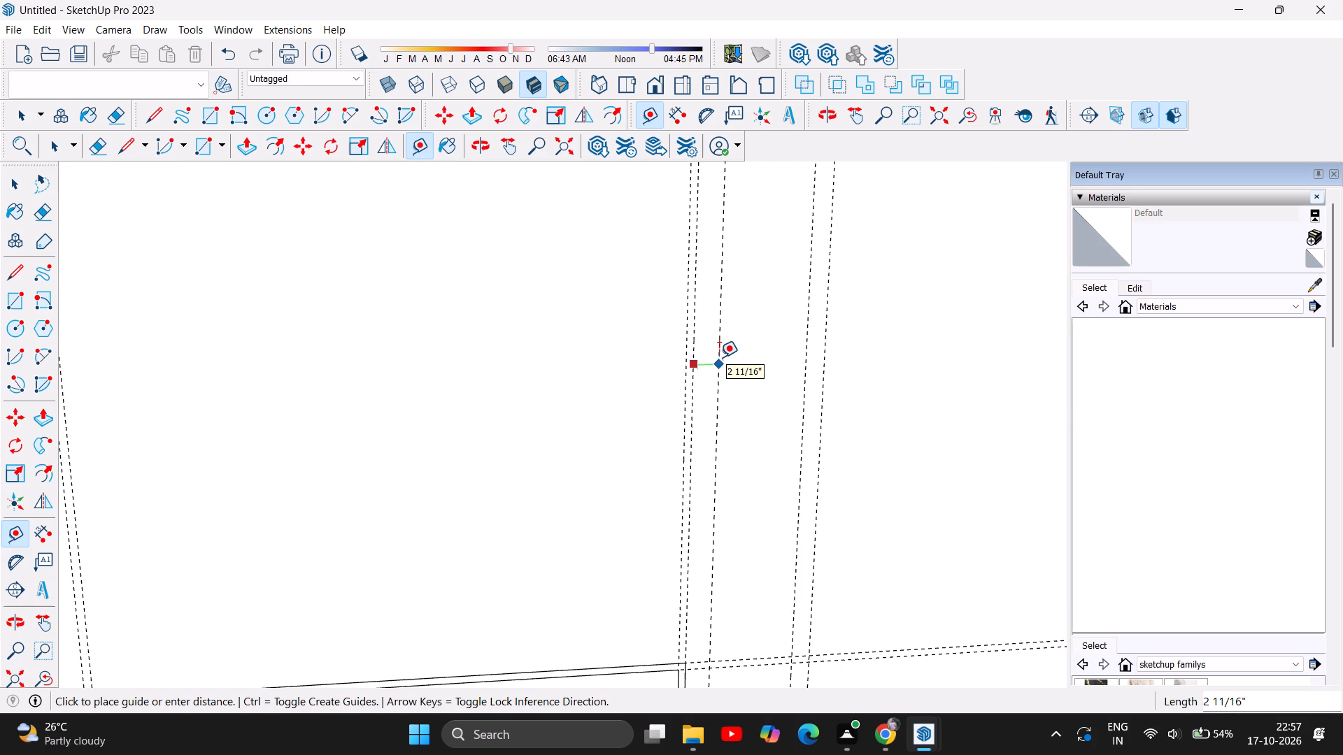
key("6")
key("Return")
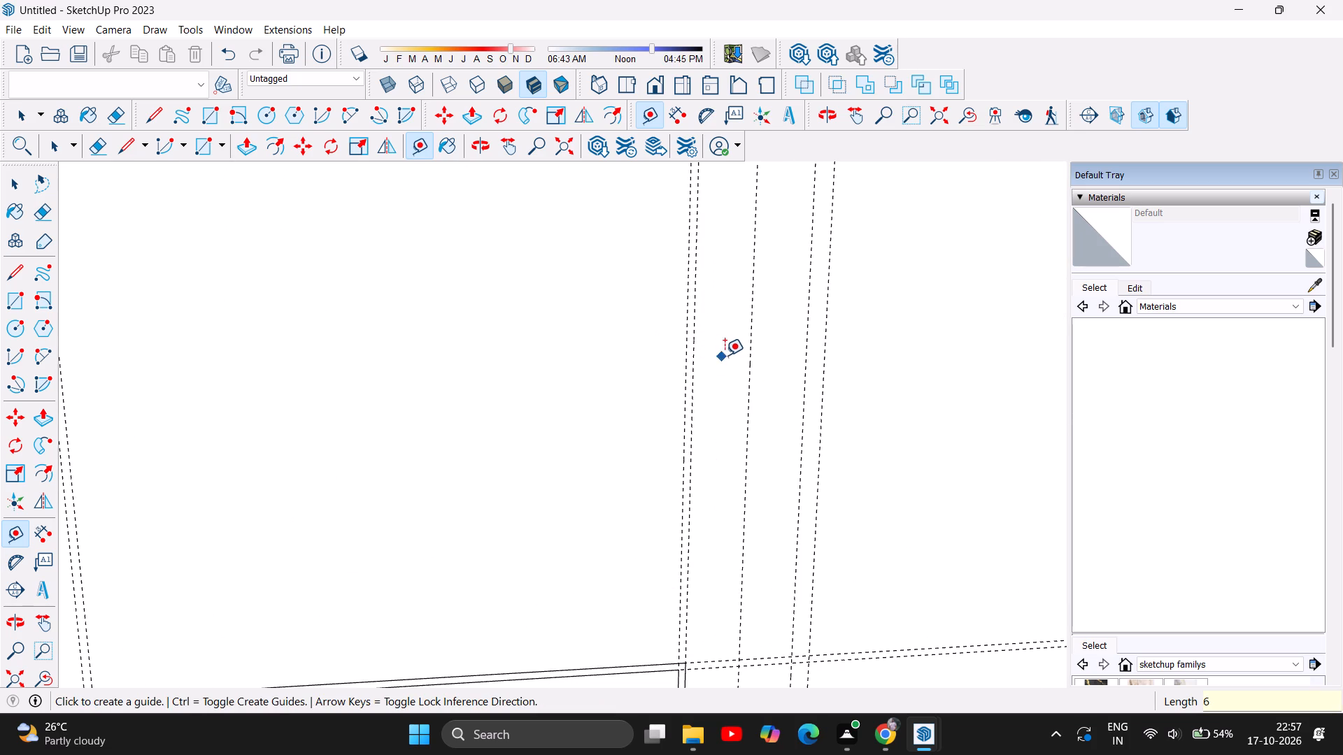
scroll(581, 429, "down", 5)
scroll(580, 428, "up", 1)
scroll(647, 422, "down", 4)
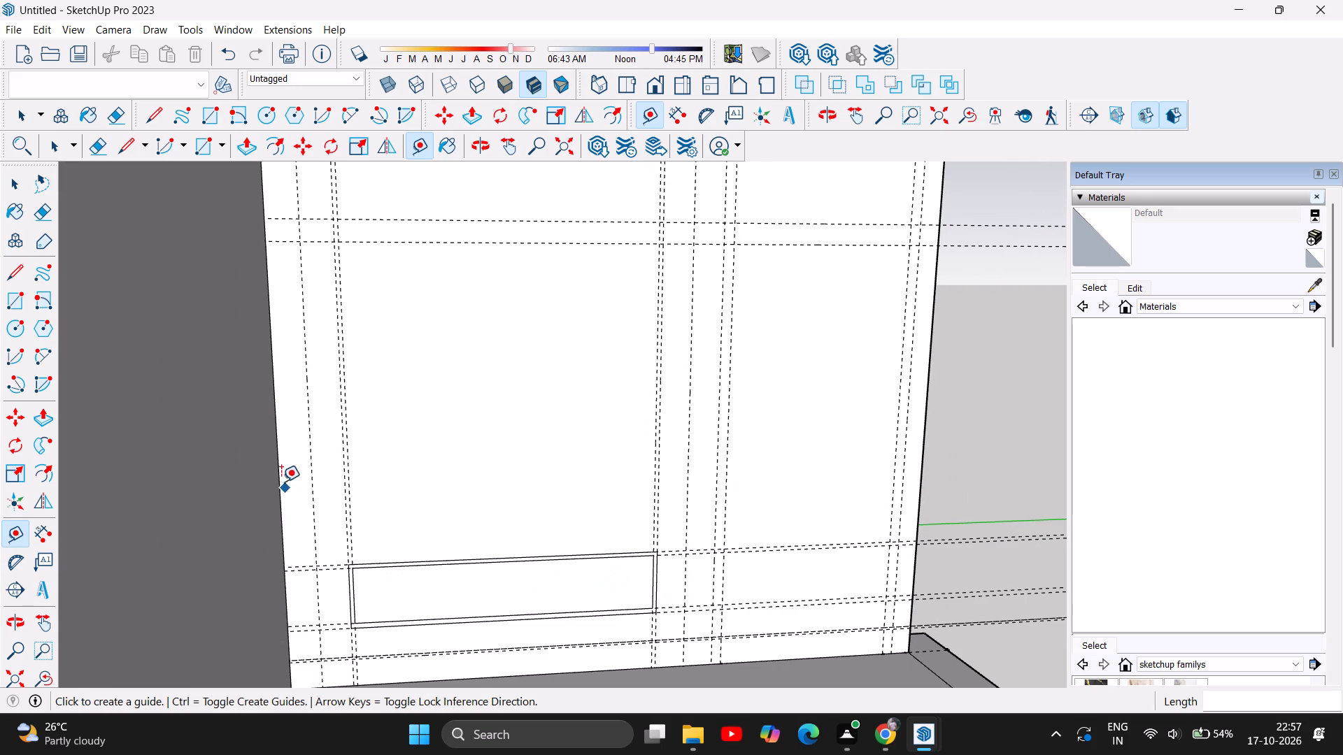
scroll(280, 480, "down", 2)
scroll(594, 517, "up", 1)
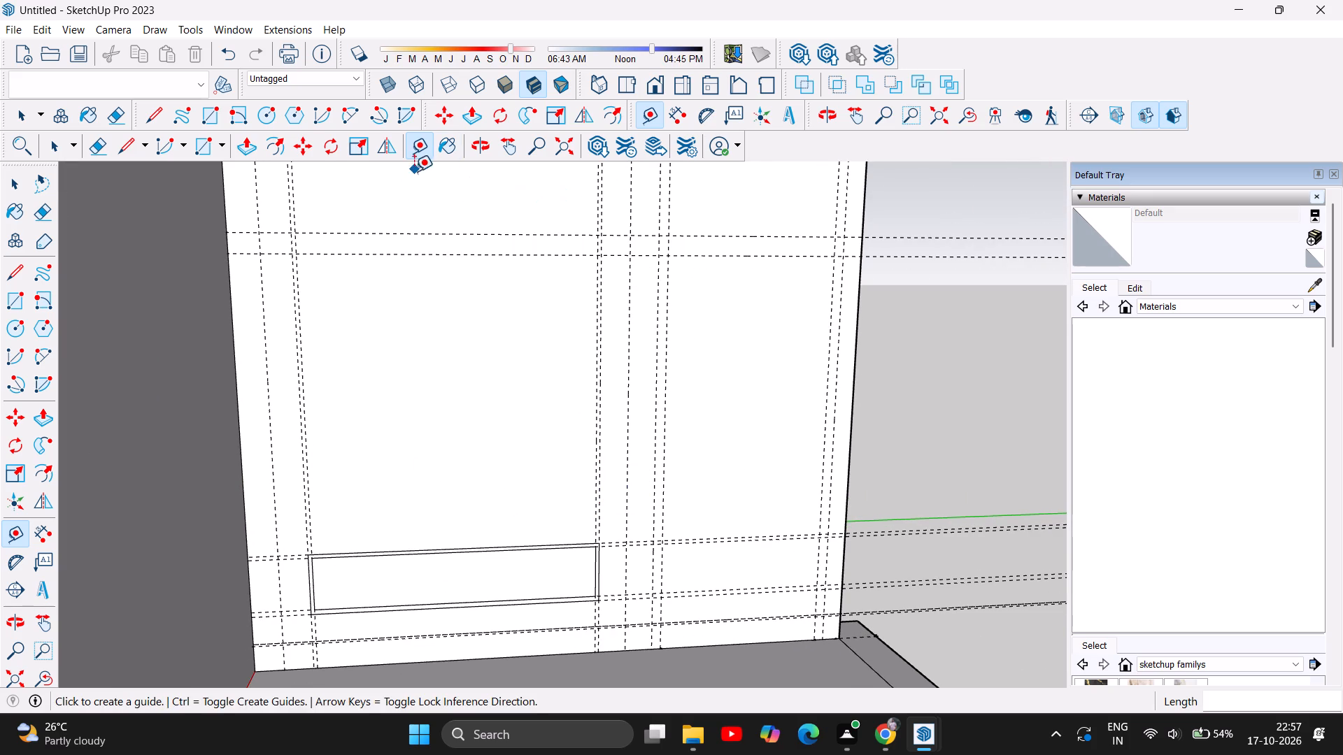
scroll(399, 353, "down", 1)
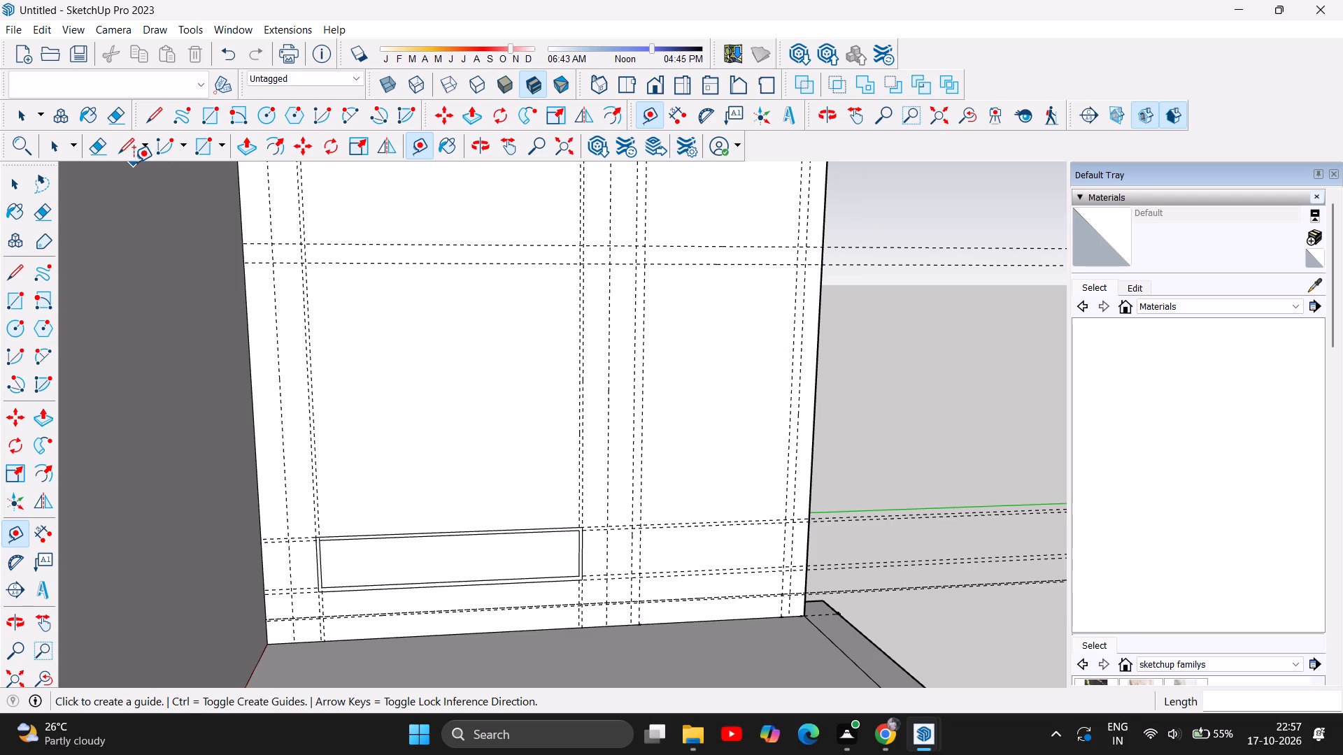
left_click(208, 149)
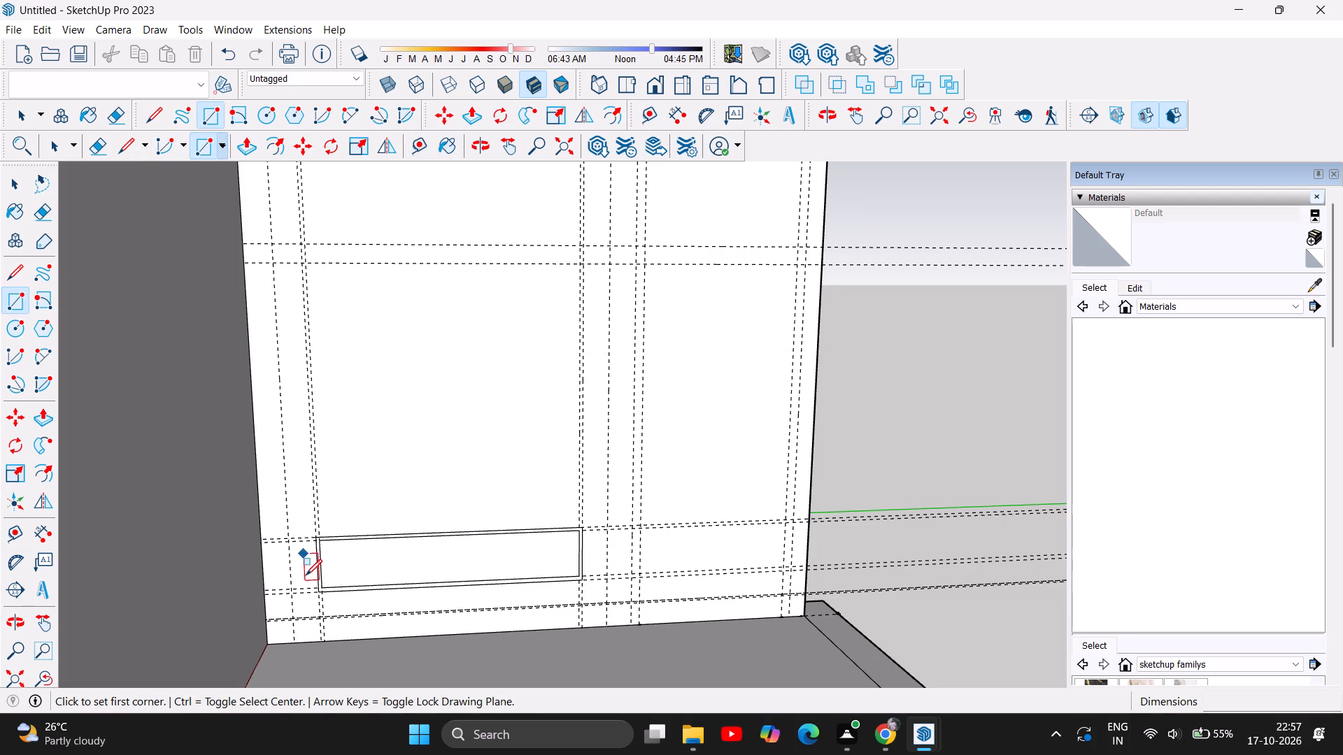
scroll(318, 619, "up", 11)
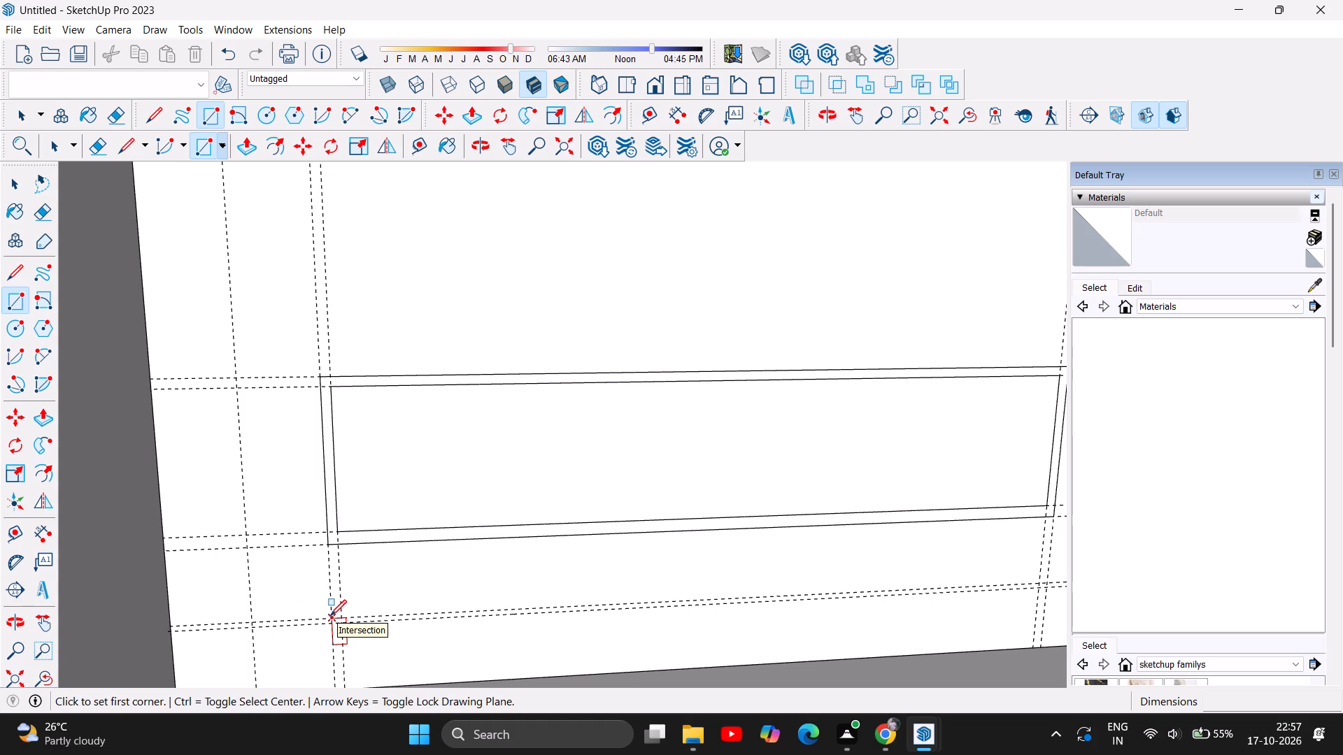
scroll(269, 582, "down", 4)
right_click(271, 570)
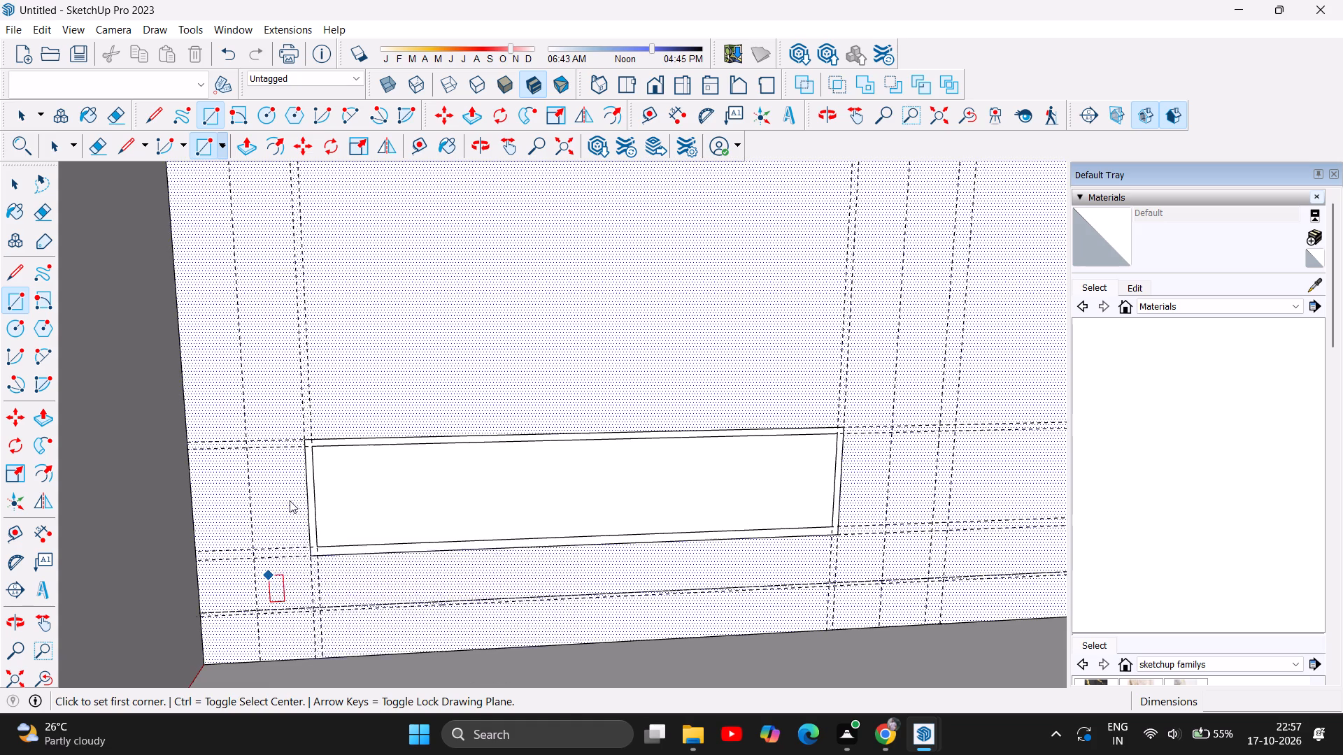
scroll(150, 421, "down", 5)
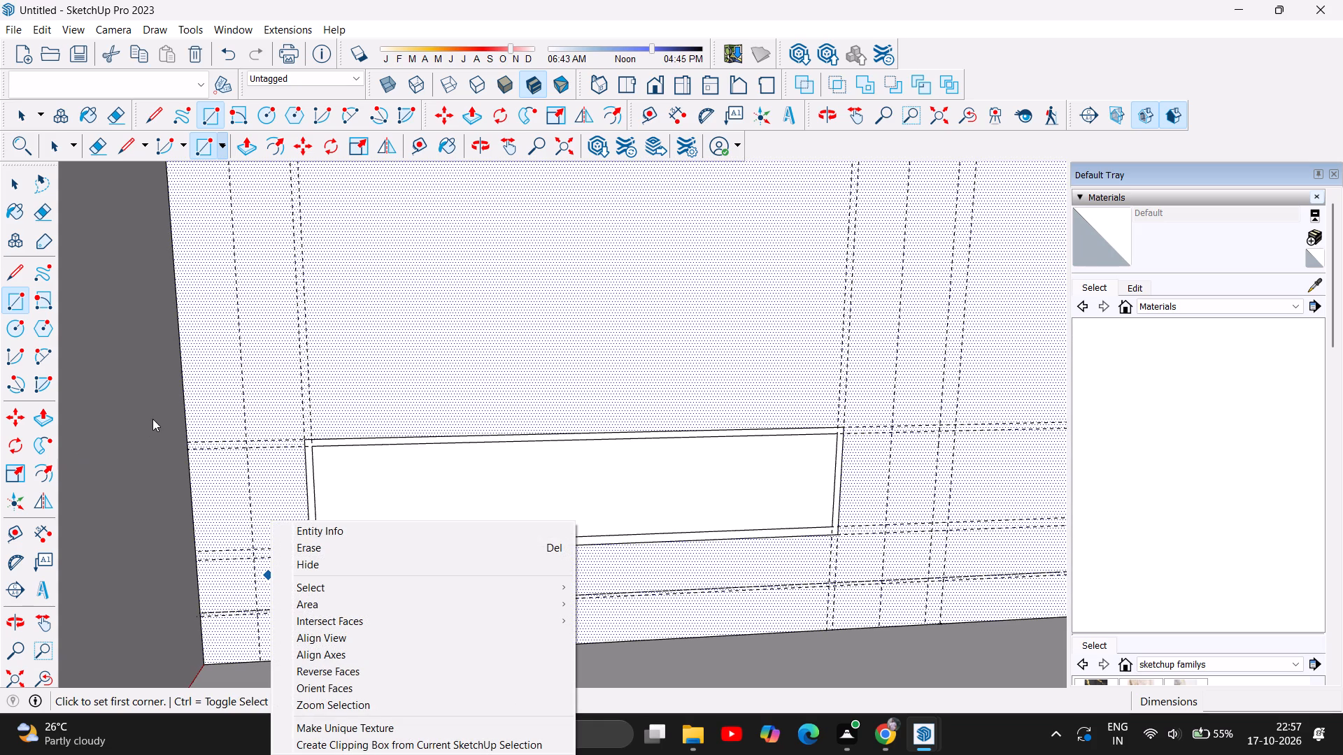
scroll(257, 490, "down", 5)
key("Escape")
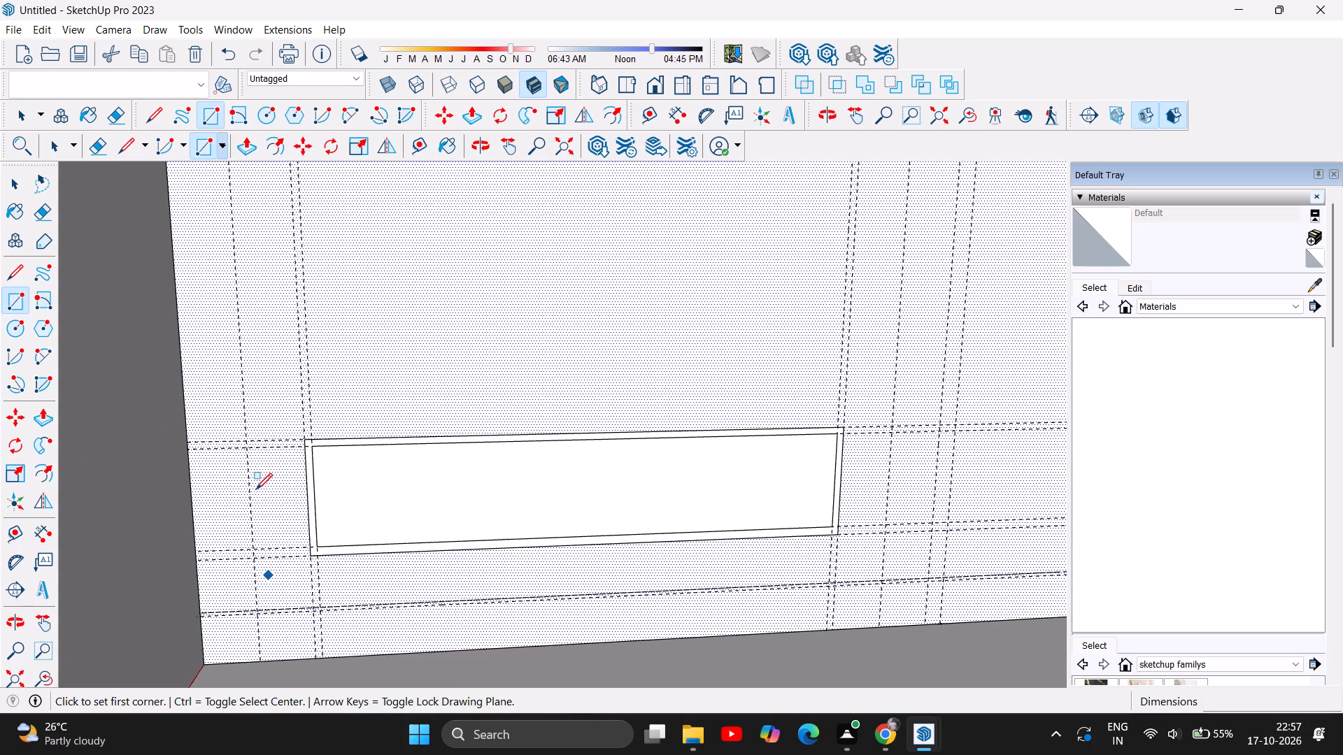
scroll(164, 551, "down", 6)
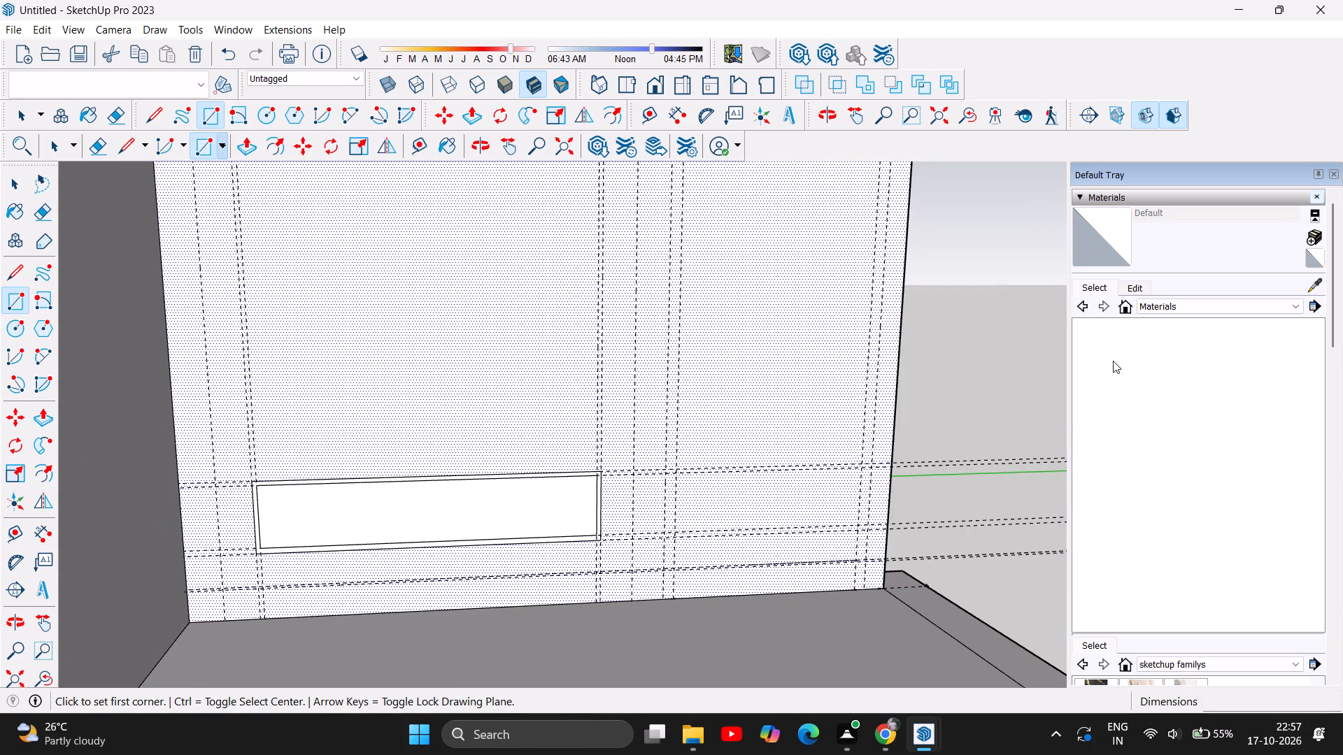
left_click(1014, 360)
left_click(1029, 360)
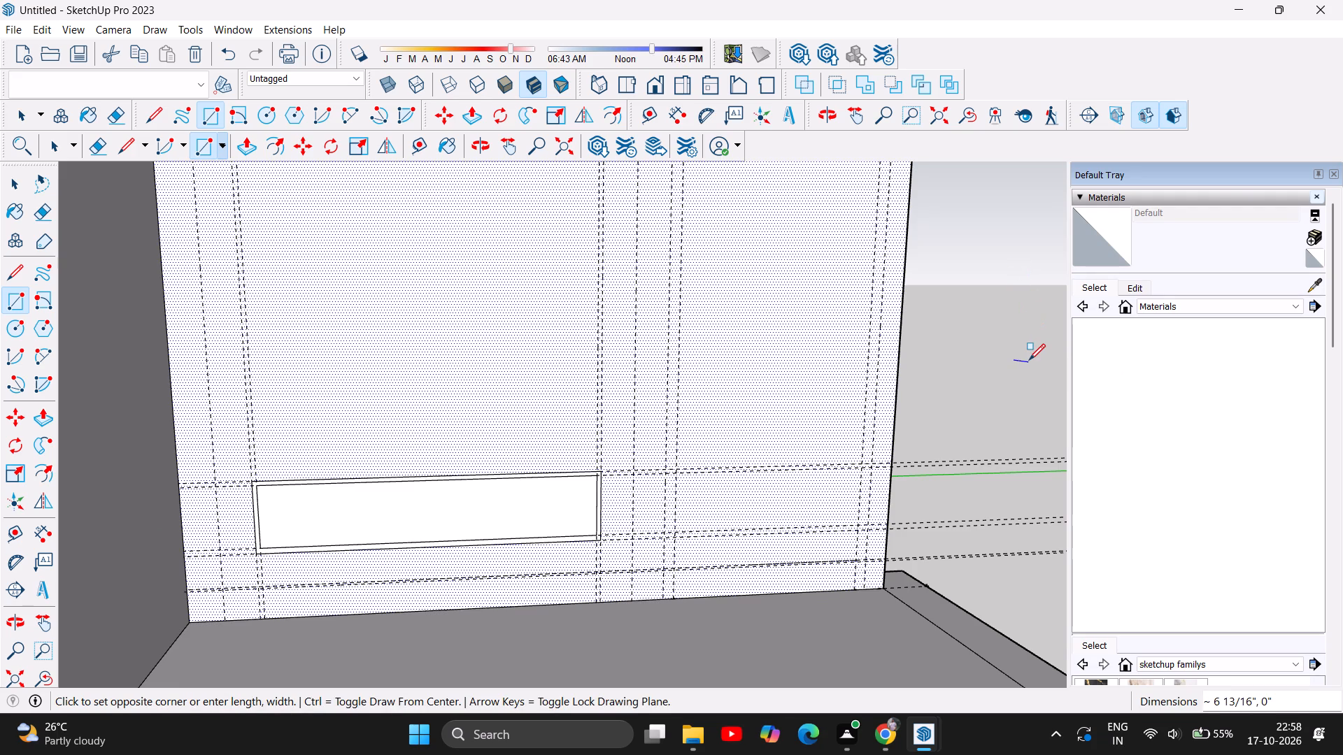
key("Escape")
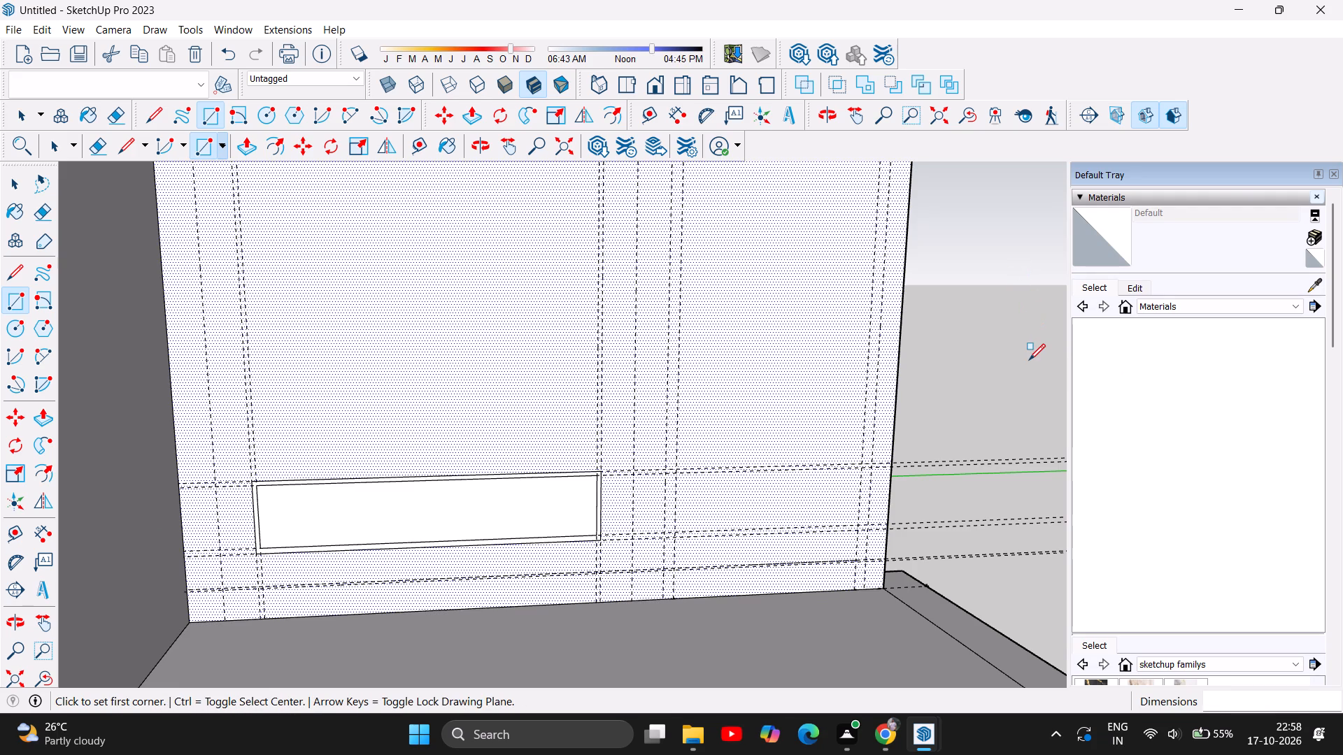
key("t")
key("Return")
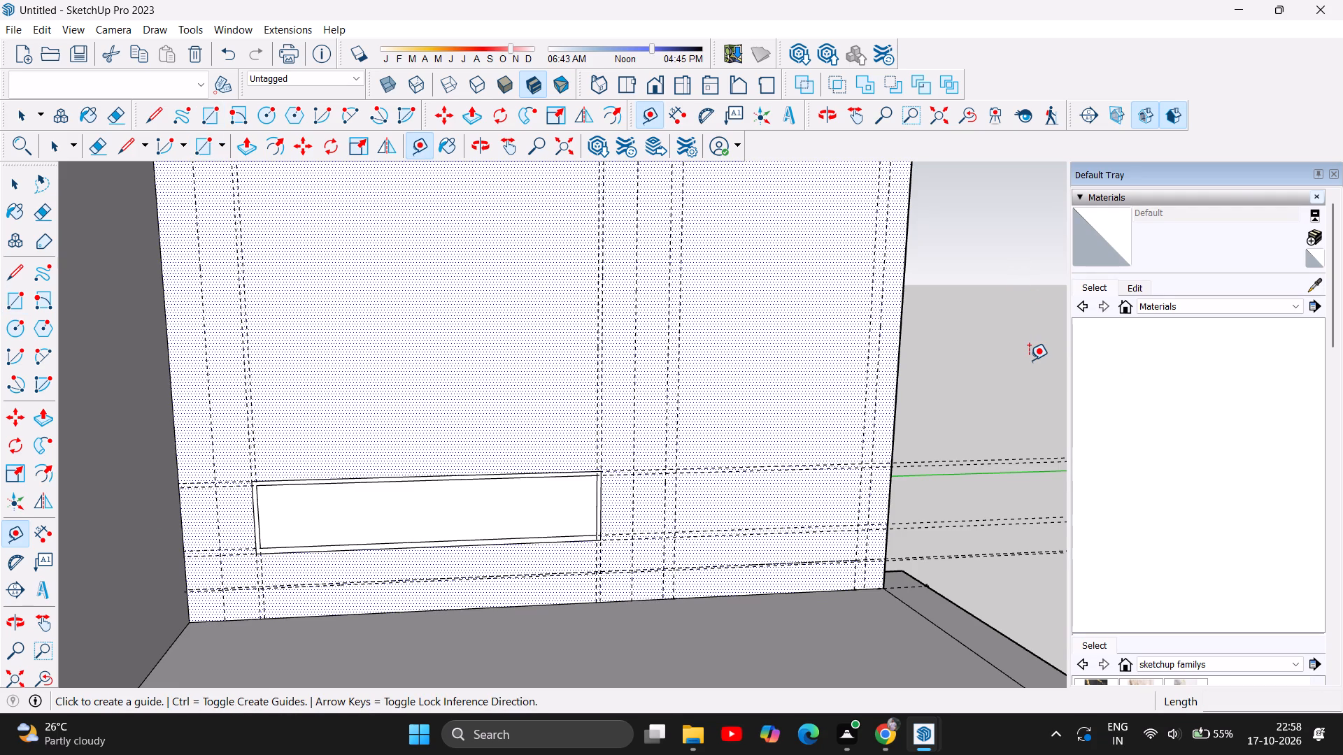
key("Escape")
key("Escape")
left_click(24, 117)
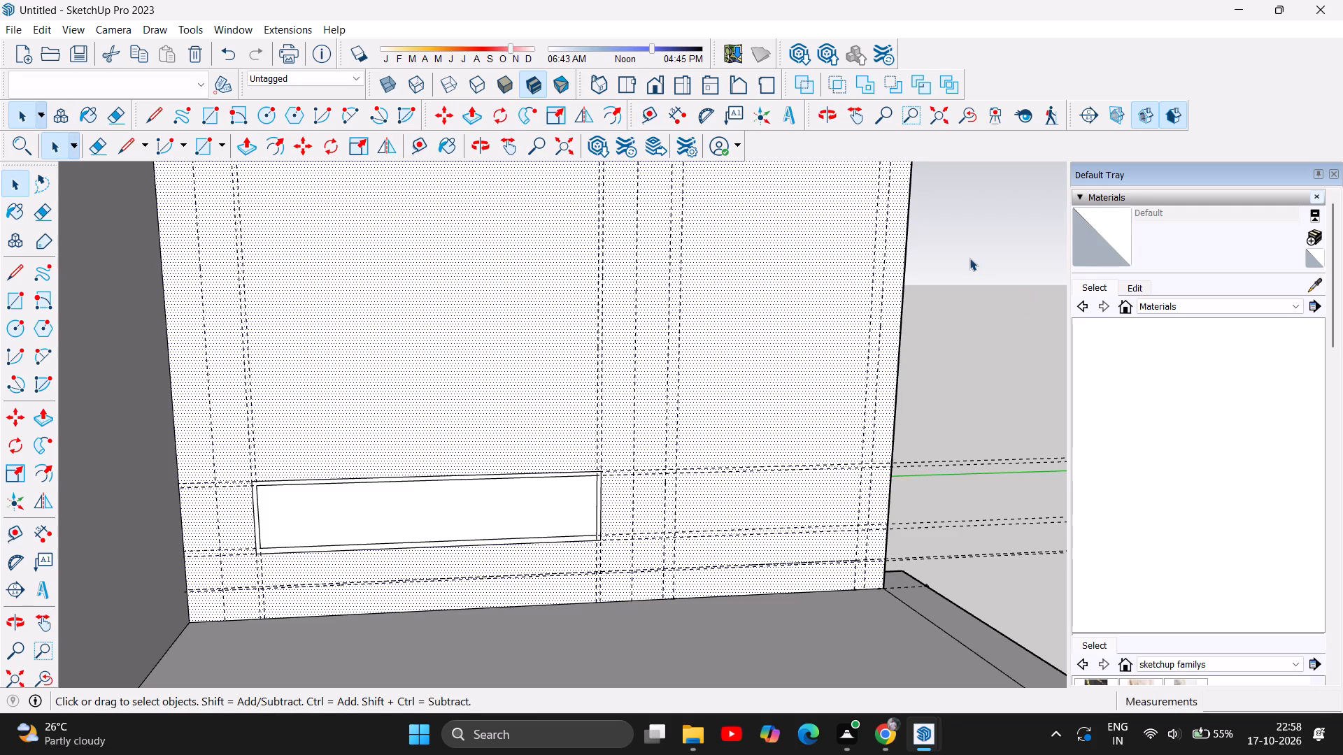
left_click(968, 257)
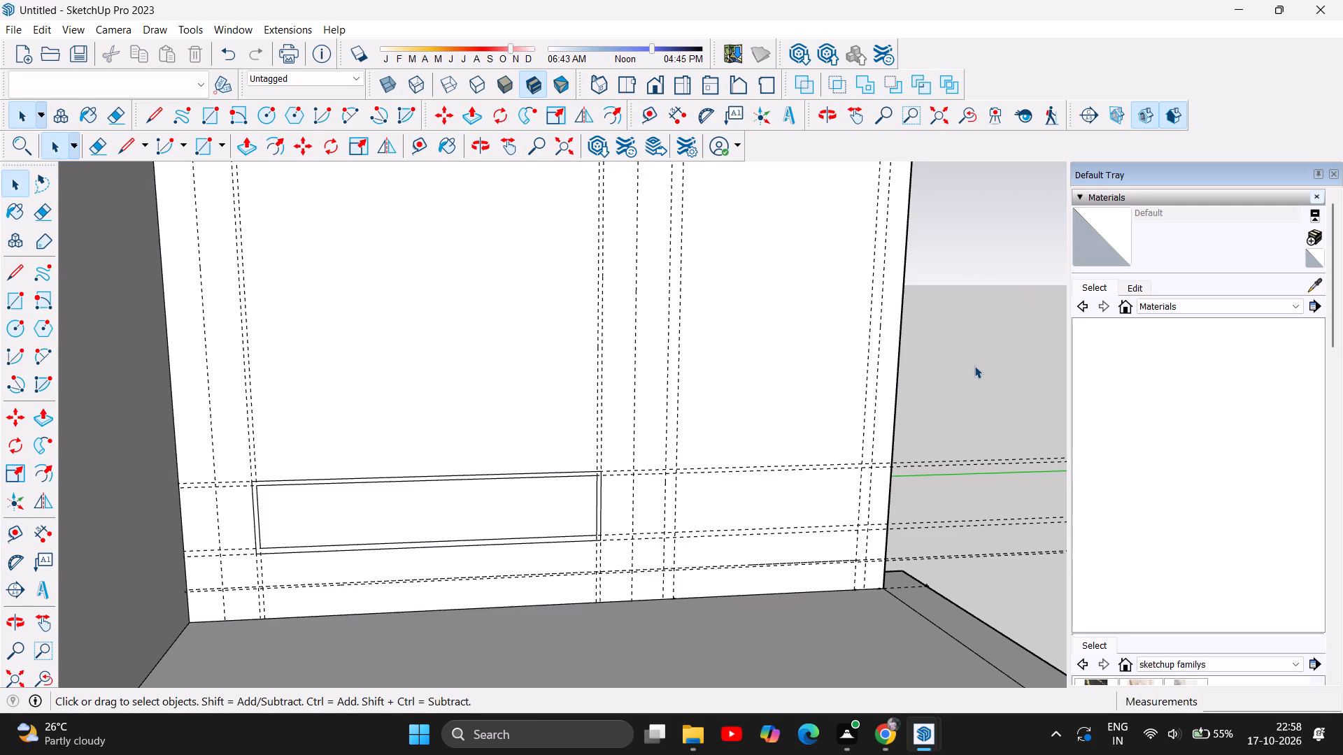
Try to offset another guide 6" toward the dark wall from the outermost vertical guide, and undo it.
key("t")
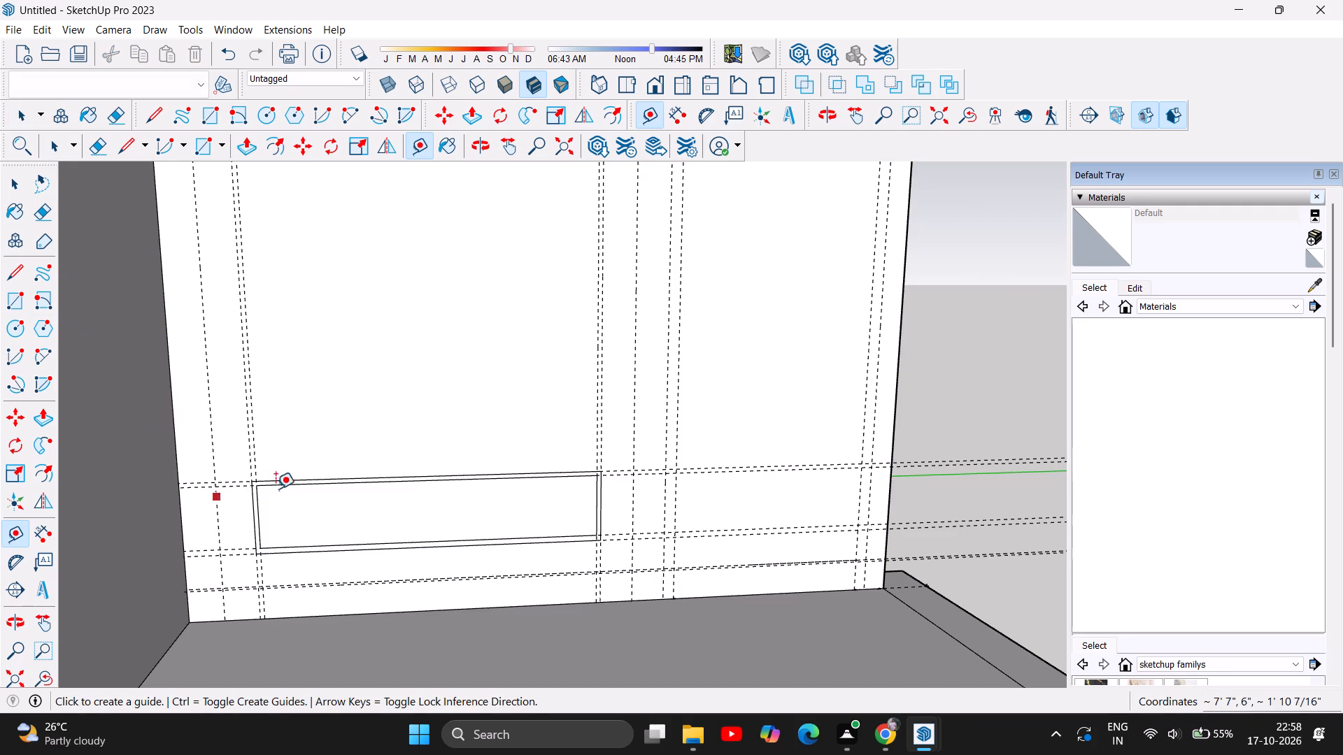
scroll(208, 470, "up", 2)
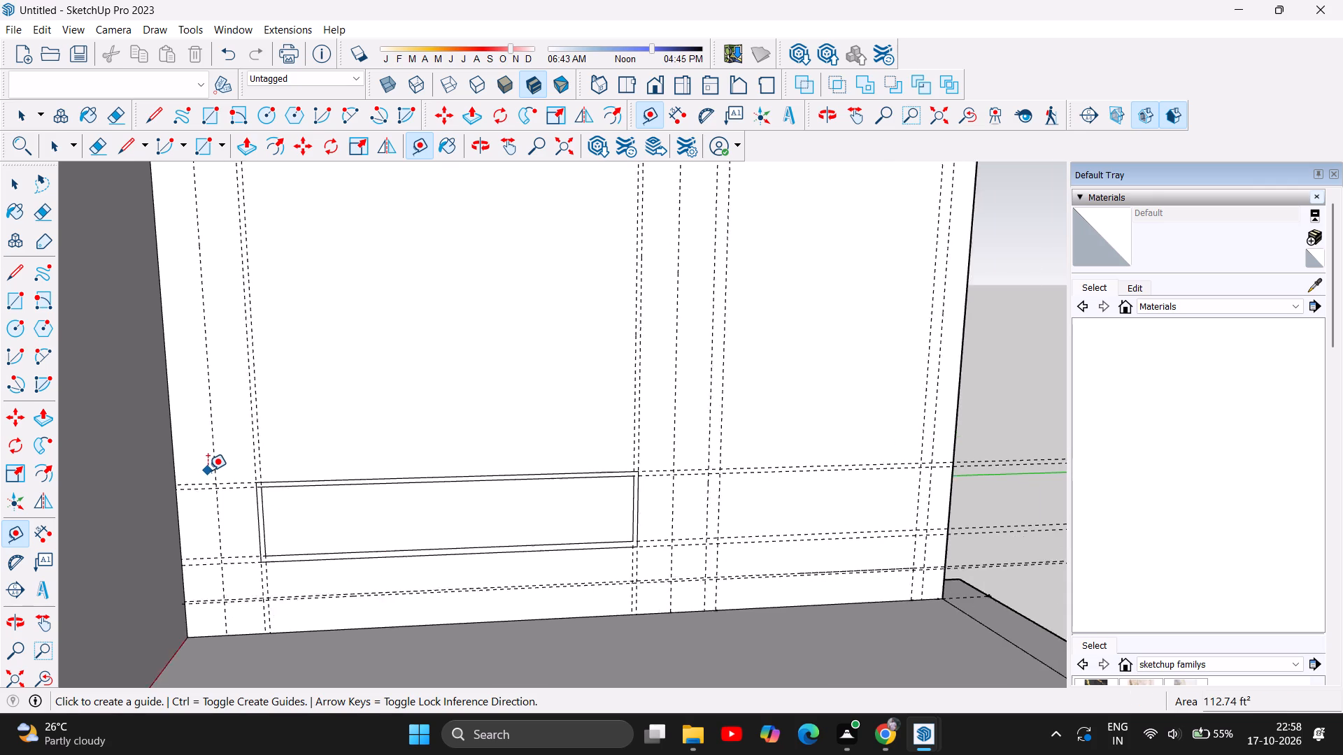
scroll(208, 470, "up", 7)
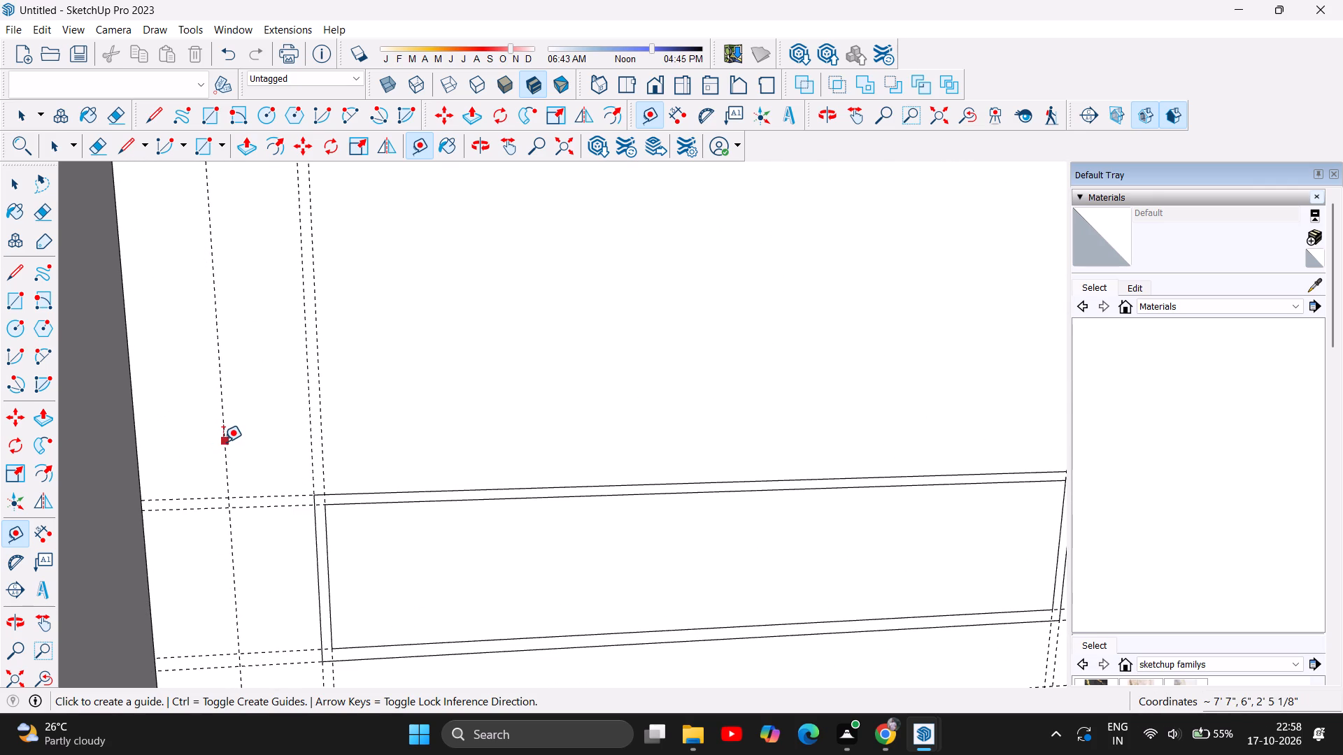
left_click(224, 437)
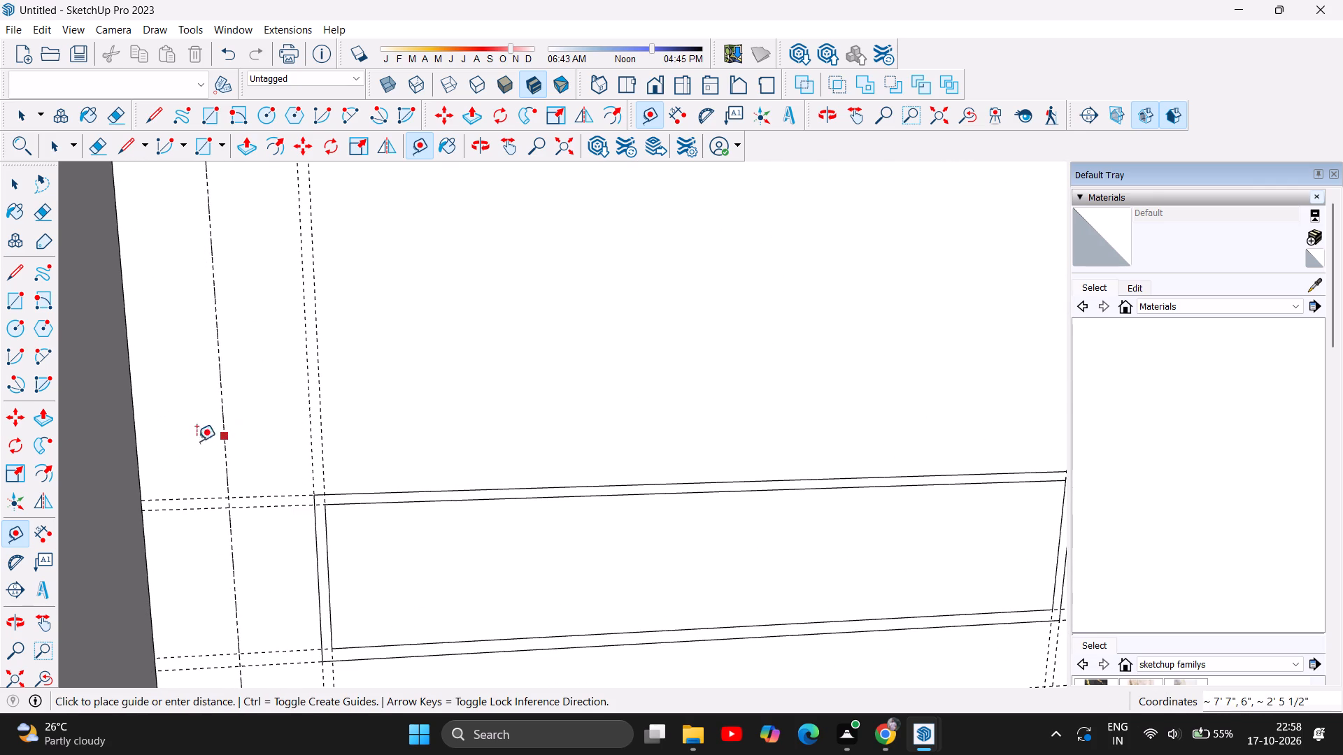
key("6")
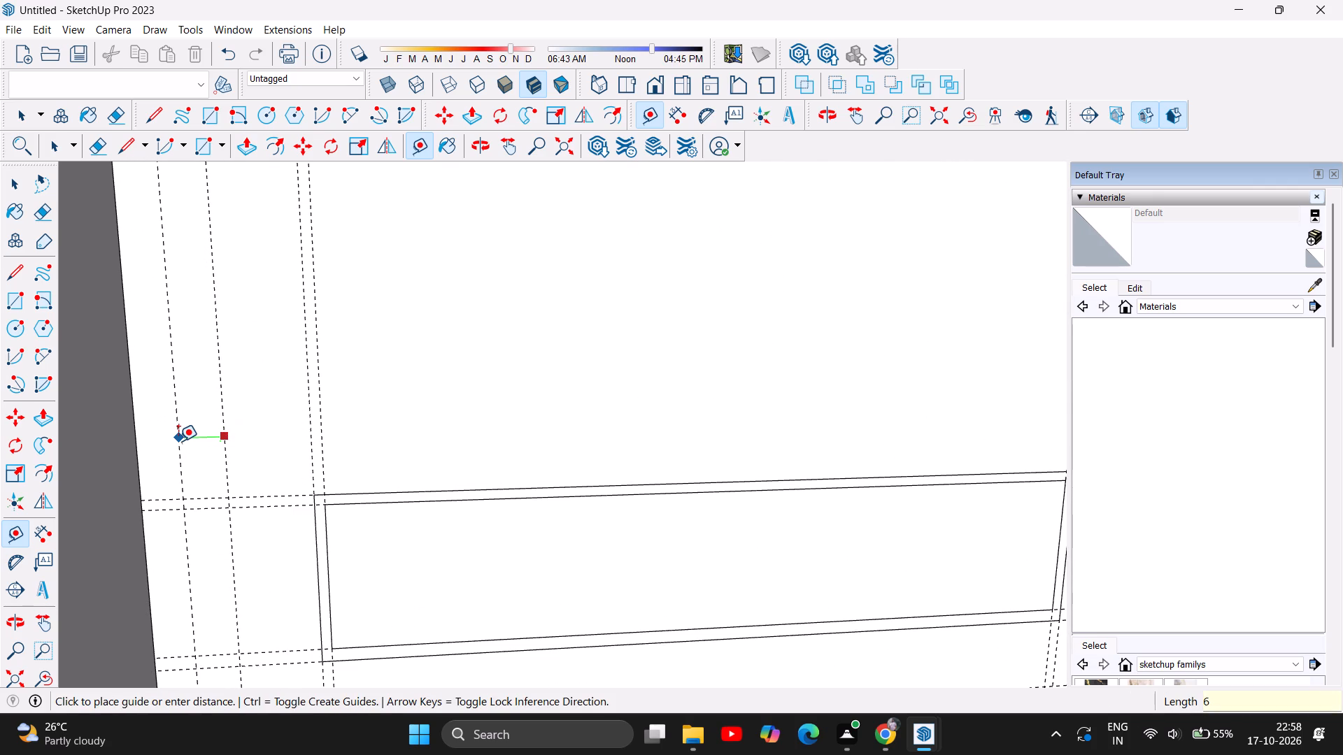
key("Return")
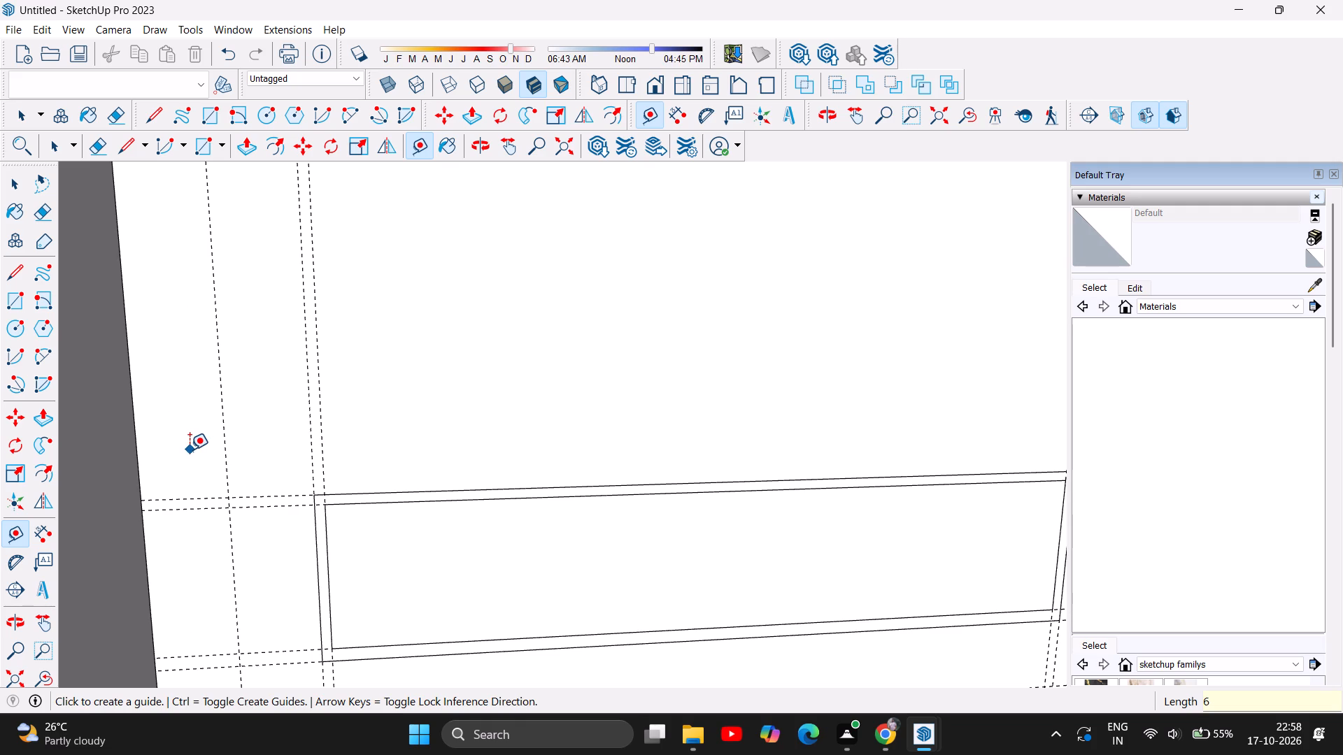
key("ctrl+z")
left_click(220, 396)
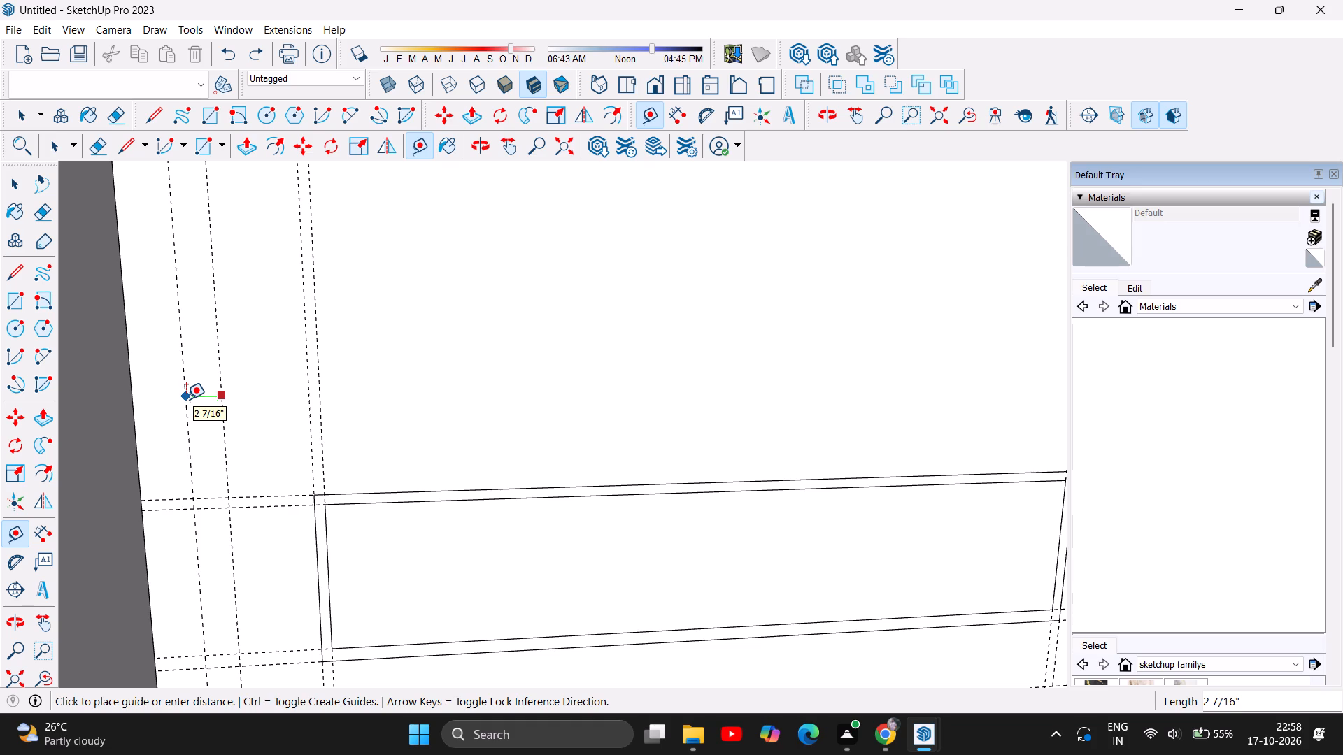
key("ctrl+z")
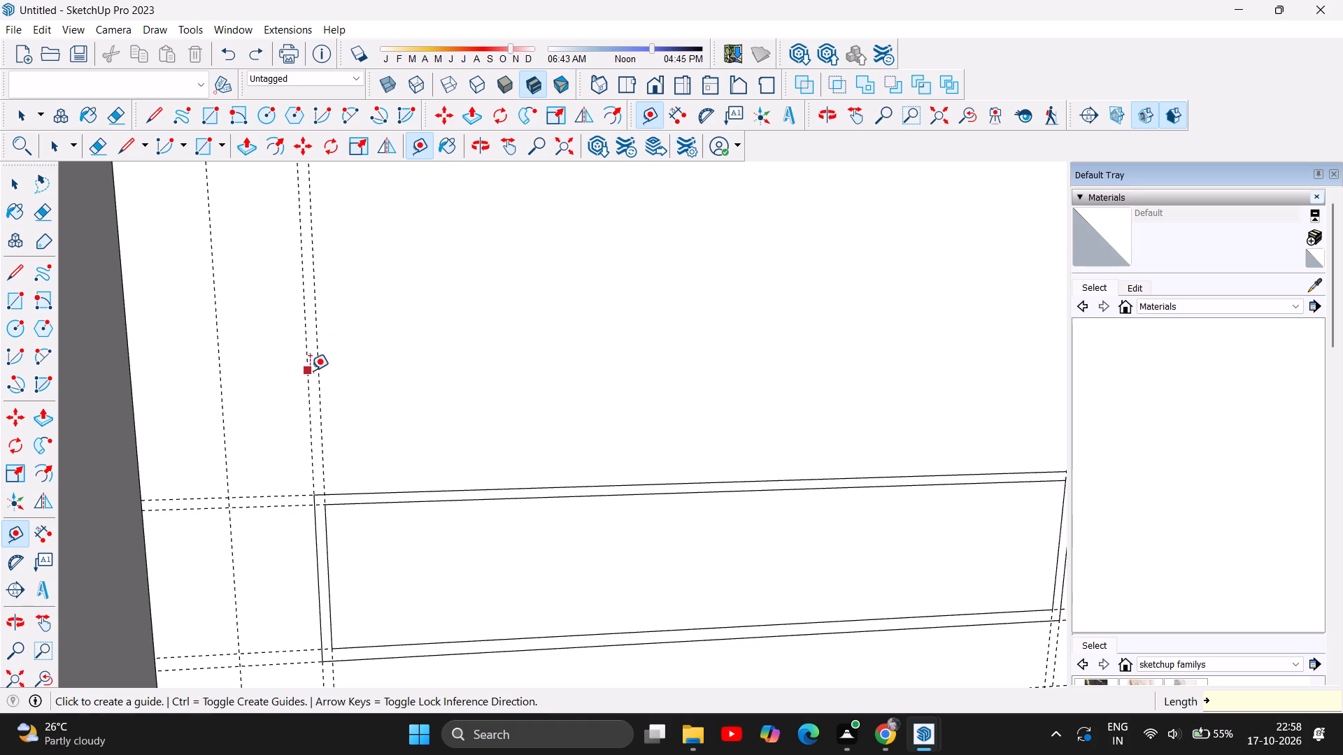
Place a vertical guide 2" from the lower panel's outer vertical guide, on the side facing the dark wall.
left_click(306, 362)
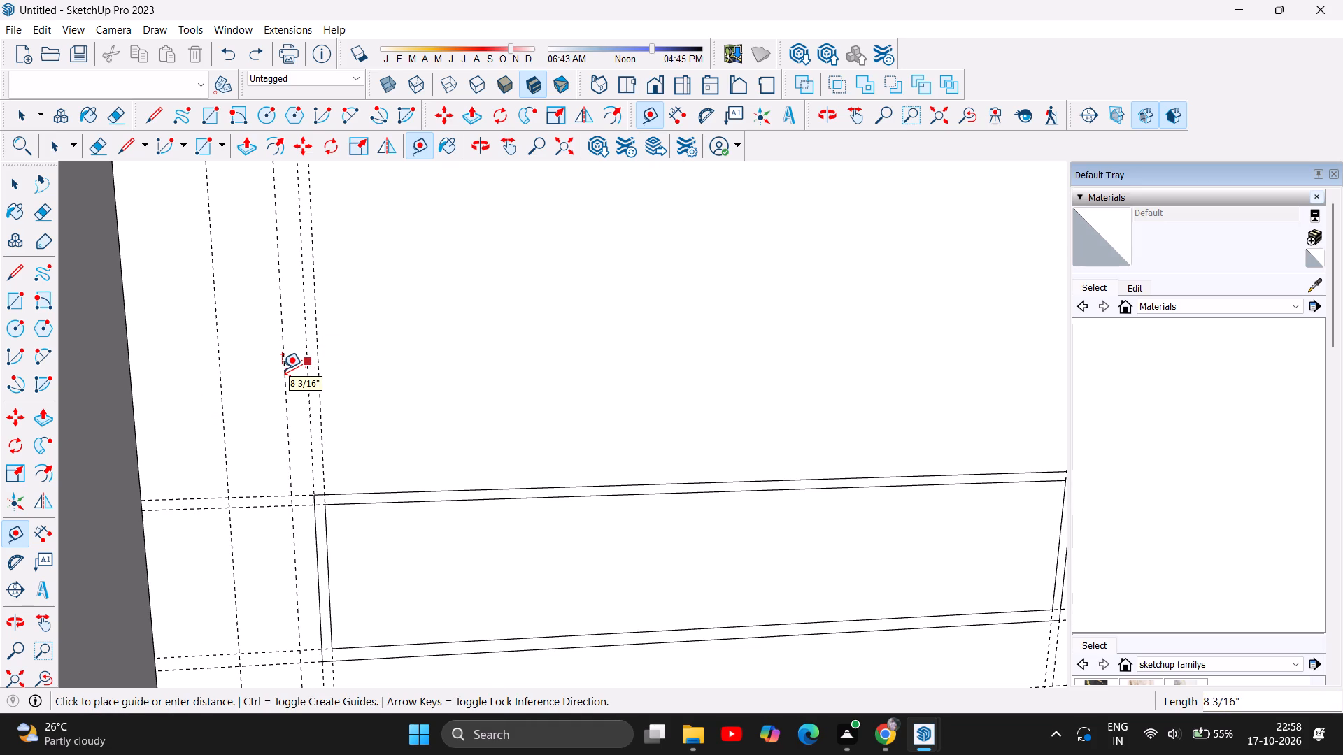
key("2")
key("Return")
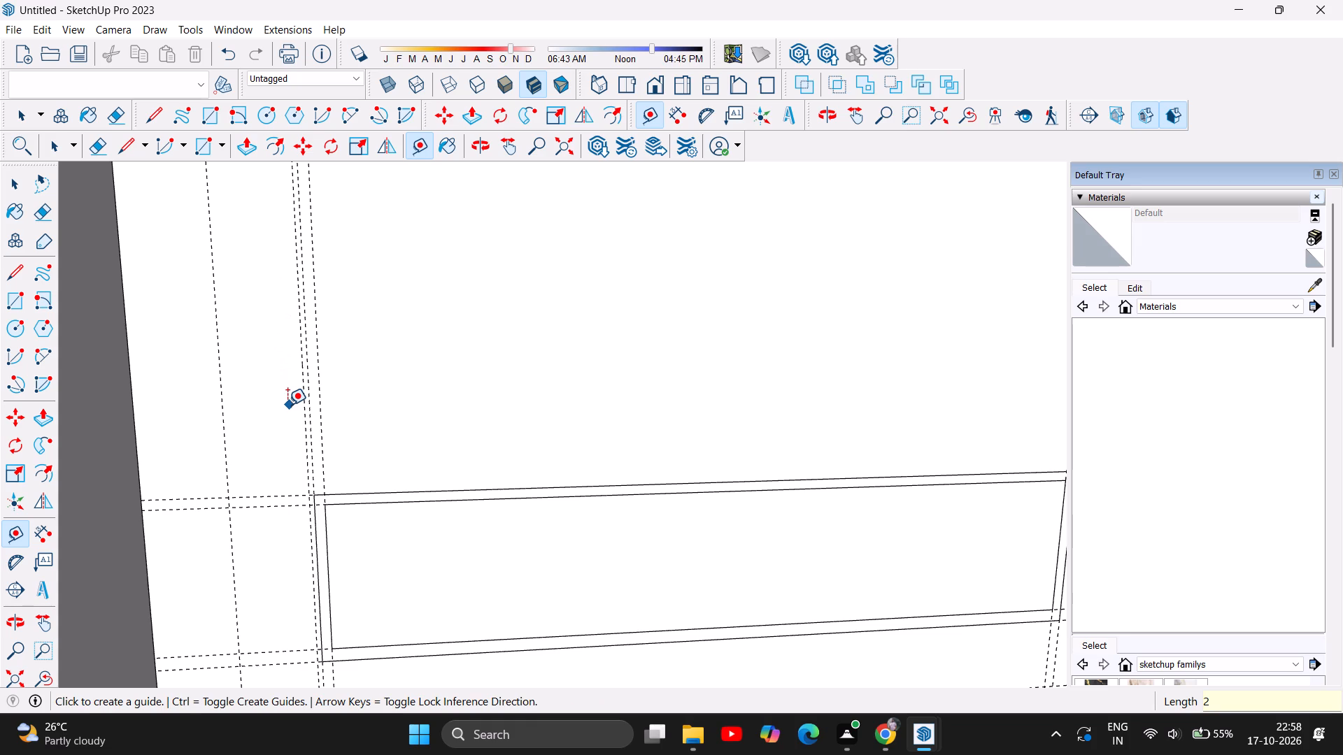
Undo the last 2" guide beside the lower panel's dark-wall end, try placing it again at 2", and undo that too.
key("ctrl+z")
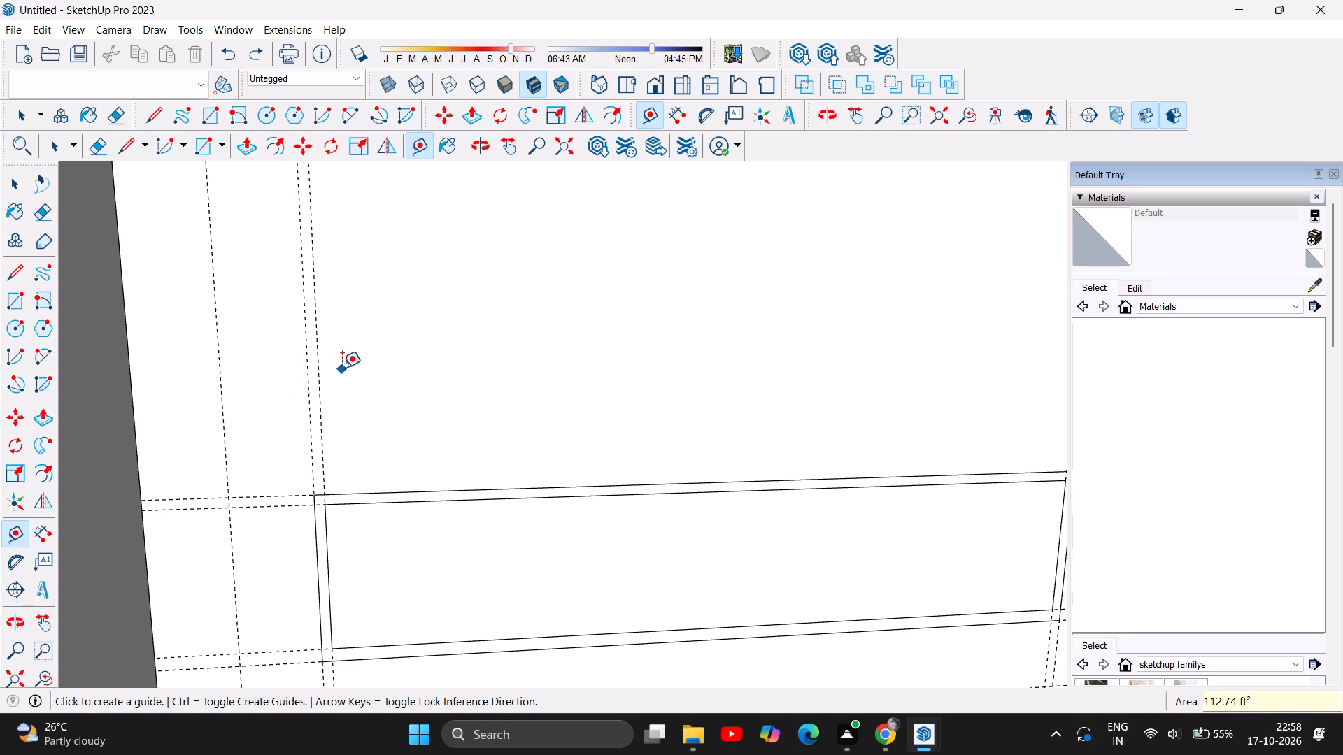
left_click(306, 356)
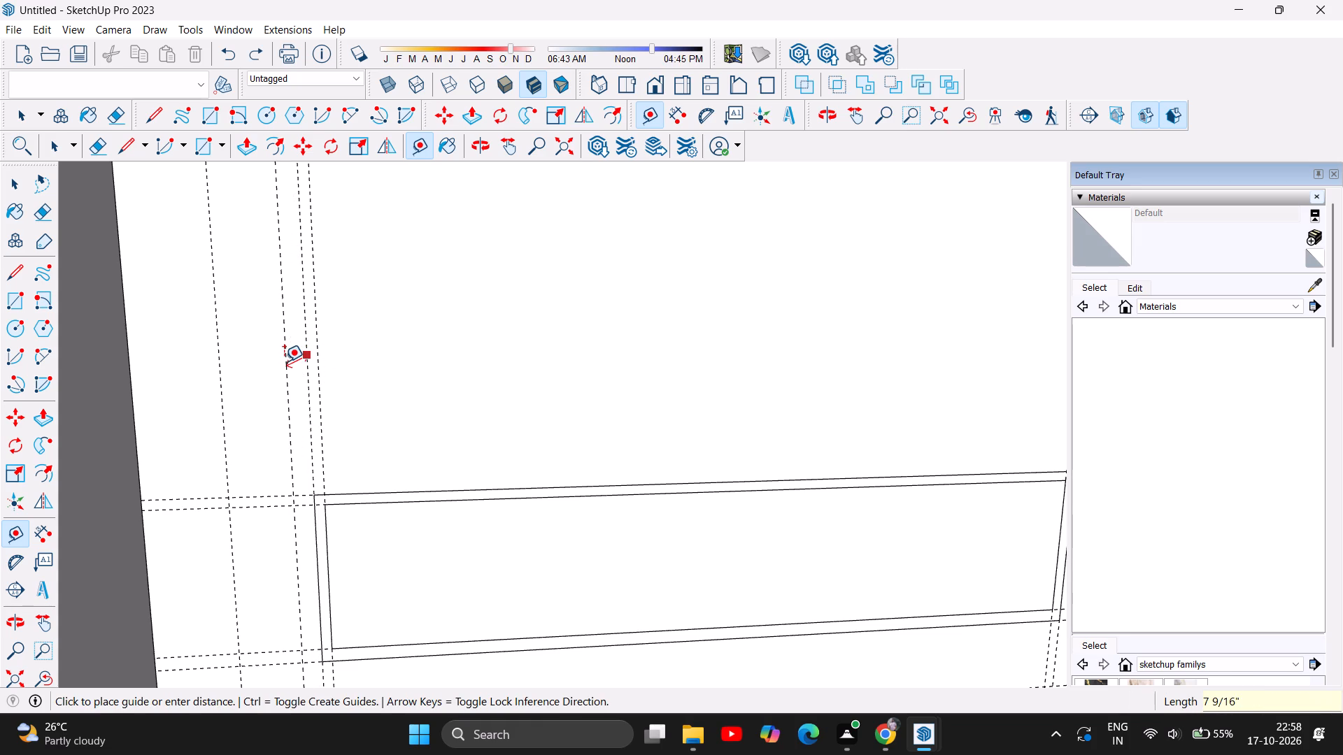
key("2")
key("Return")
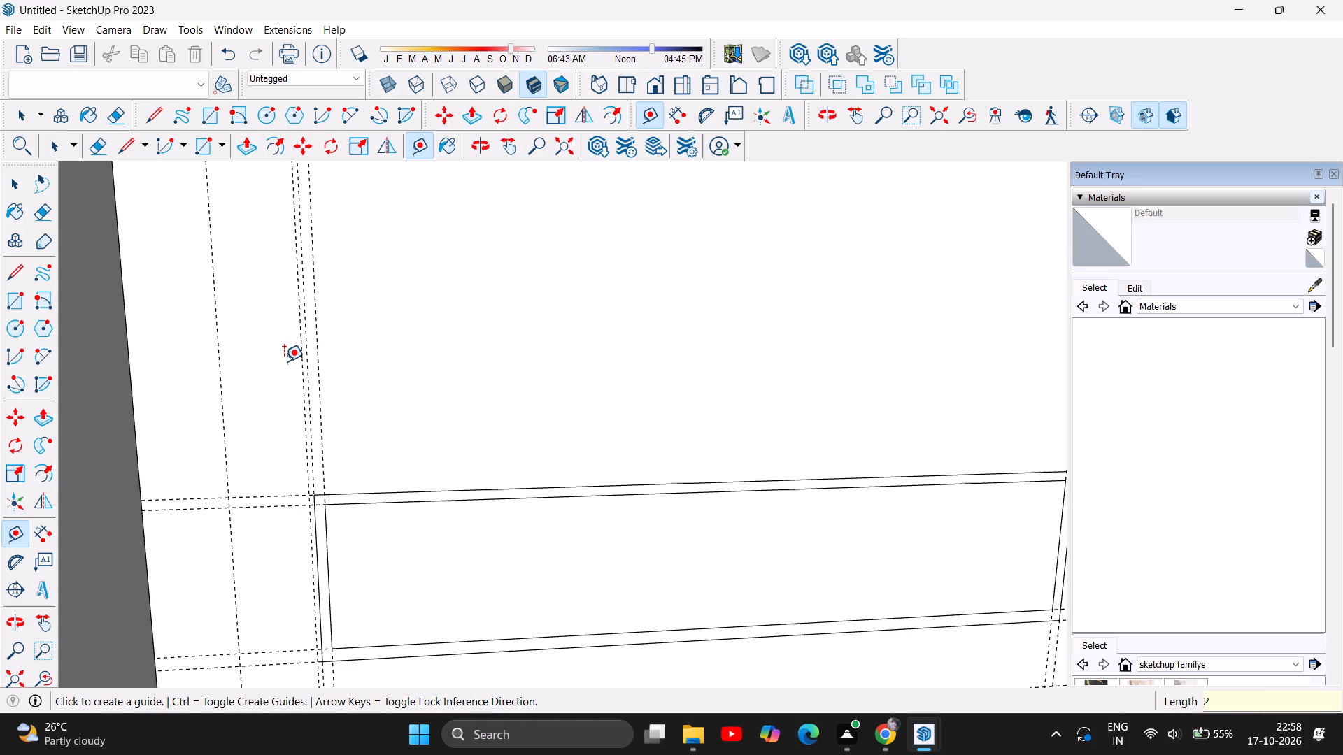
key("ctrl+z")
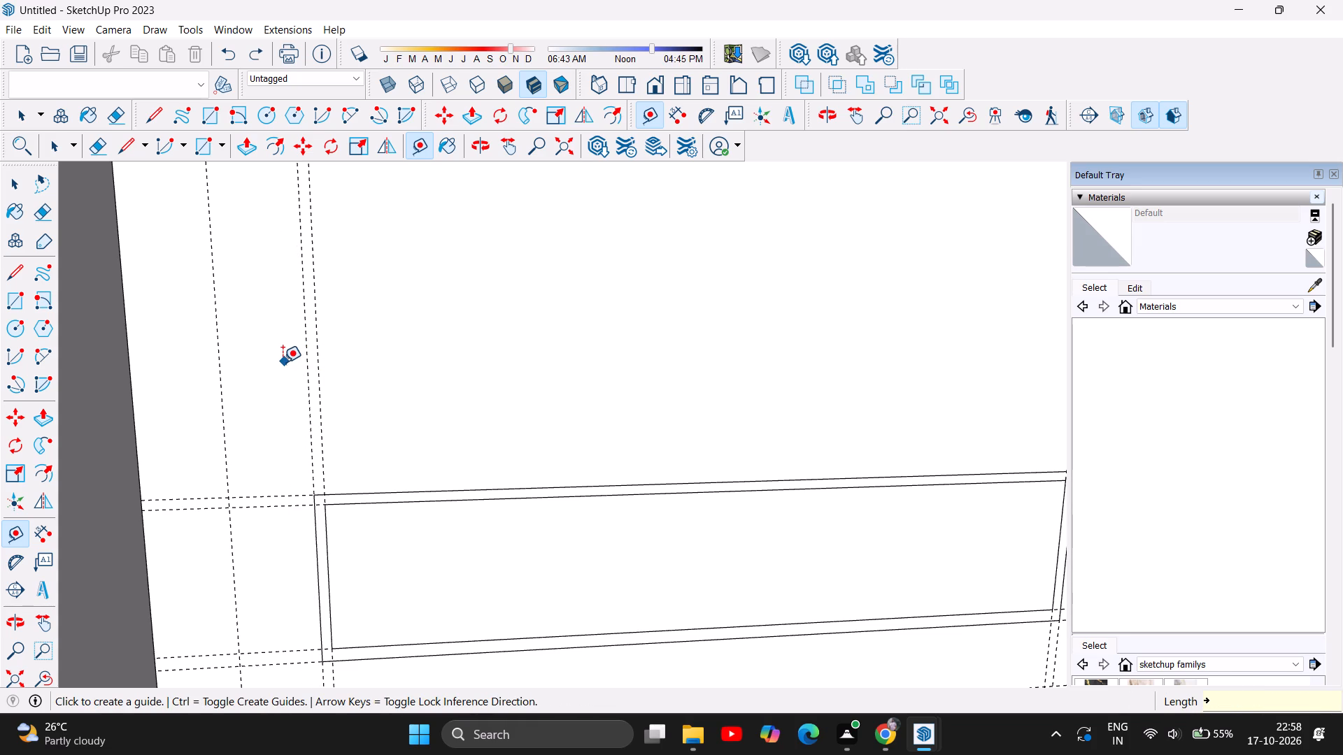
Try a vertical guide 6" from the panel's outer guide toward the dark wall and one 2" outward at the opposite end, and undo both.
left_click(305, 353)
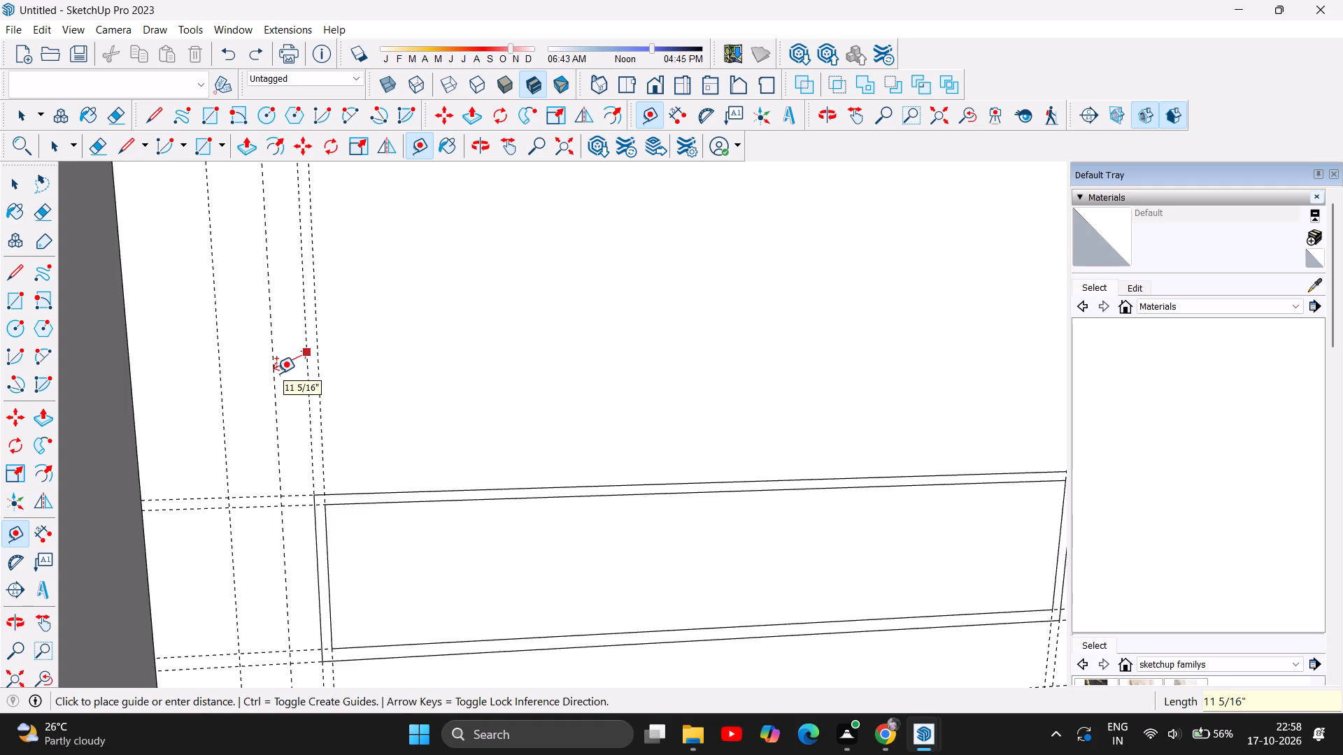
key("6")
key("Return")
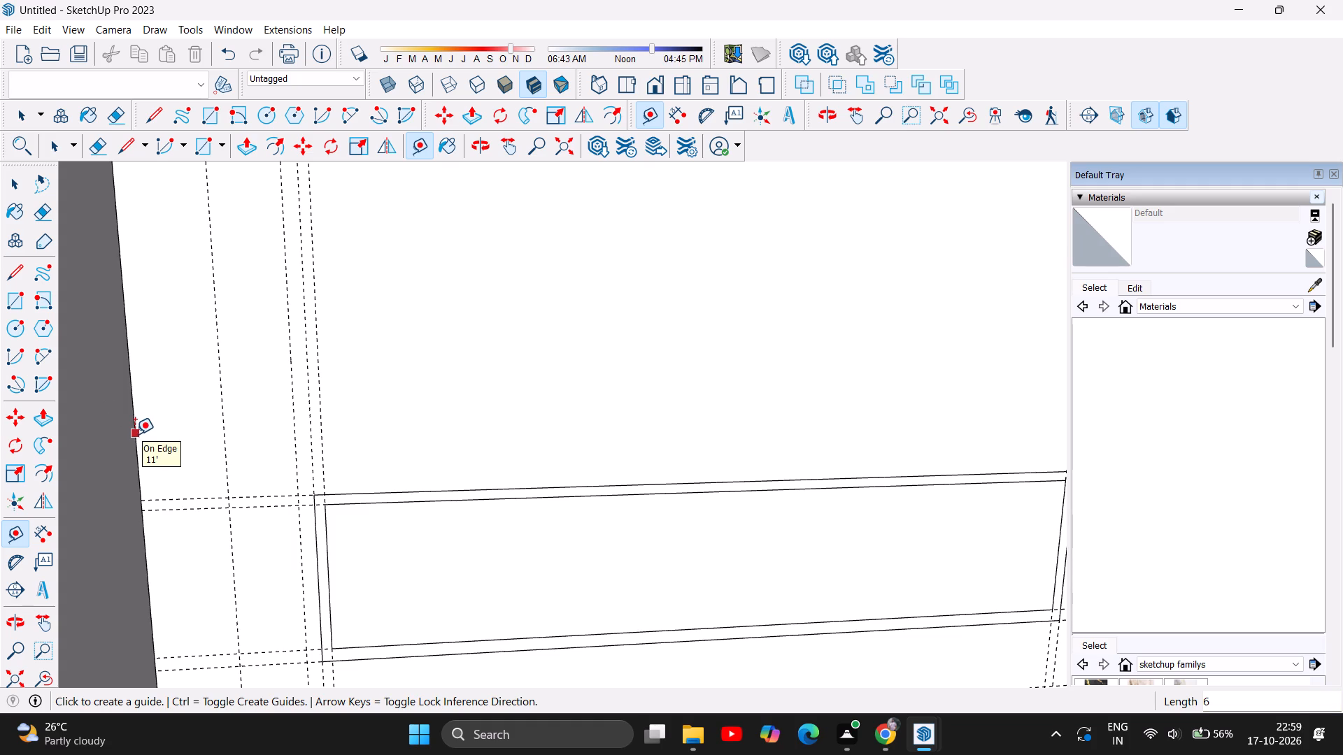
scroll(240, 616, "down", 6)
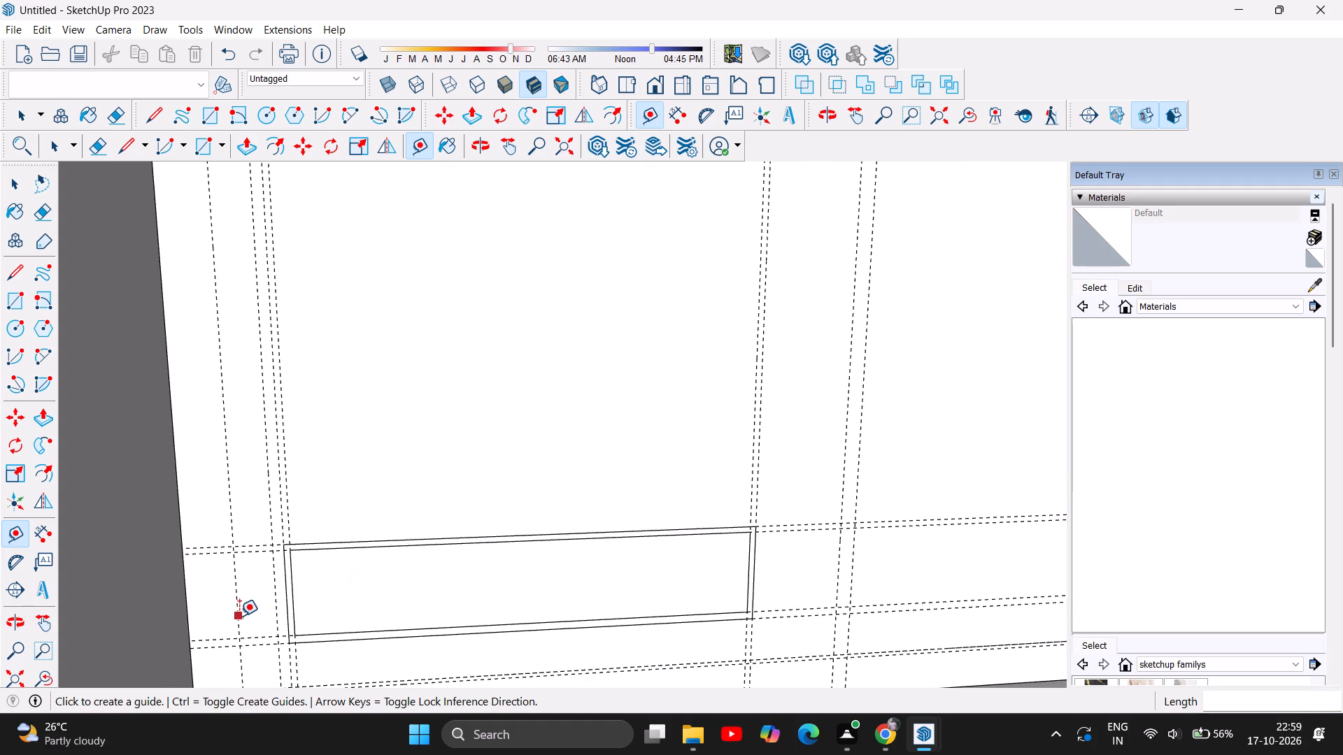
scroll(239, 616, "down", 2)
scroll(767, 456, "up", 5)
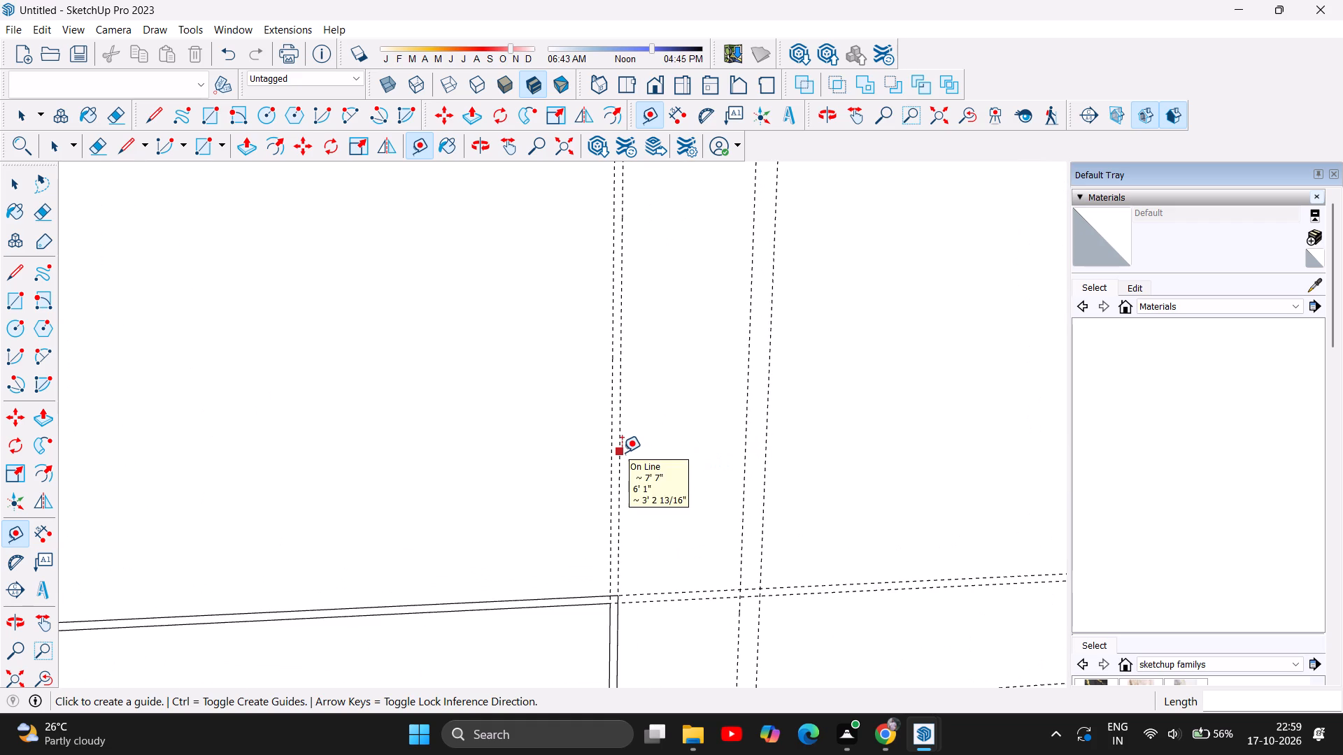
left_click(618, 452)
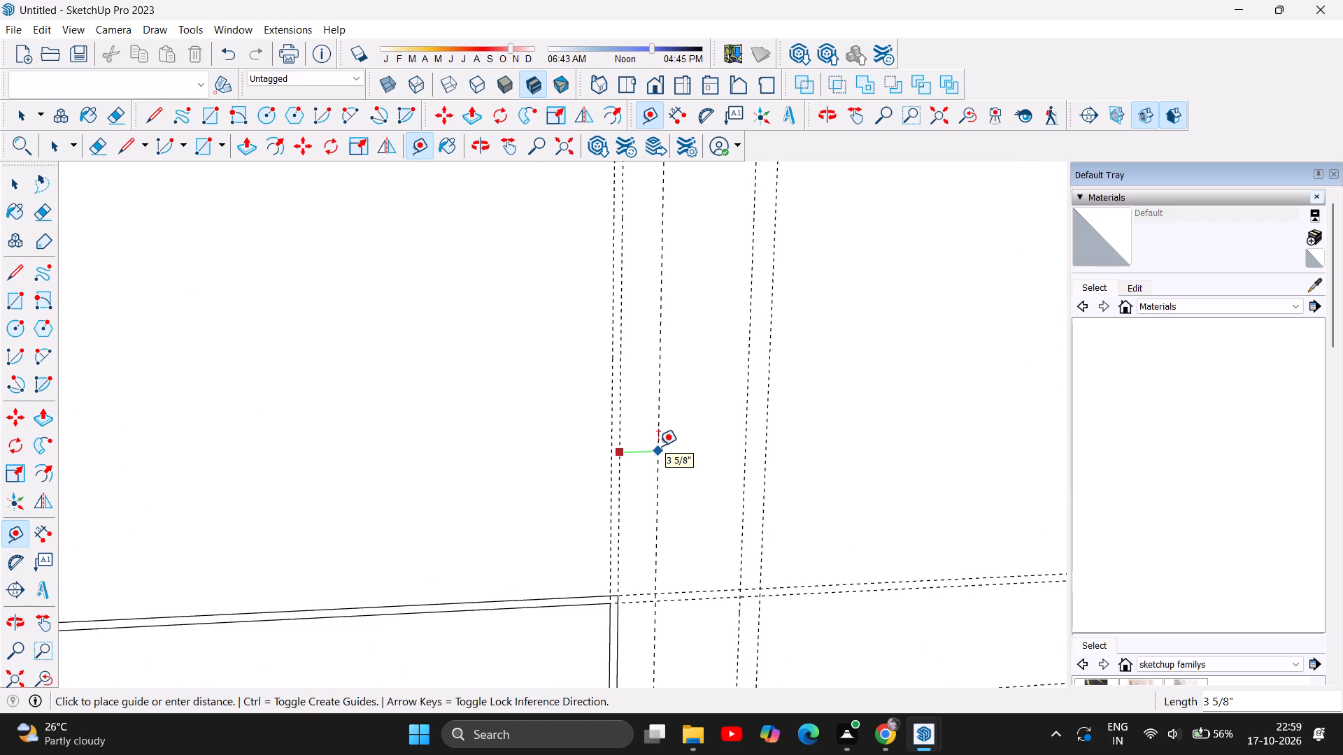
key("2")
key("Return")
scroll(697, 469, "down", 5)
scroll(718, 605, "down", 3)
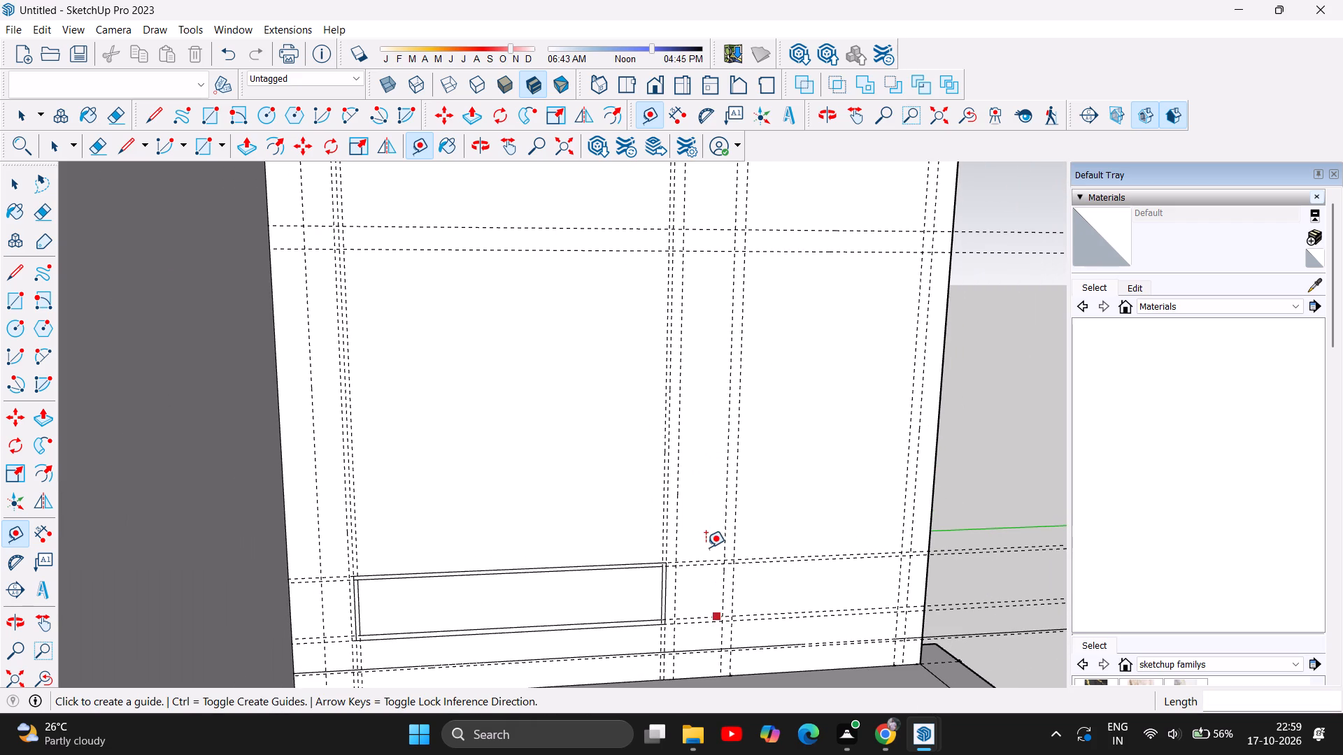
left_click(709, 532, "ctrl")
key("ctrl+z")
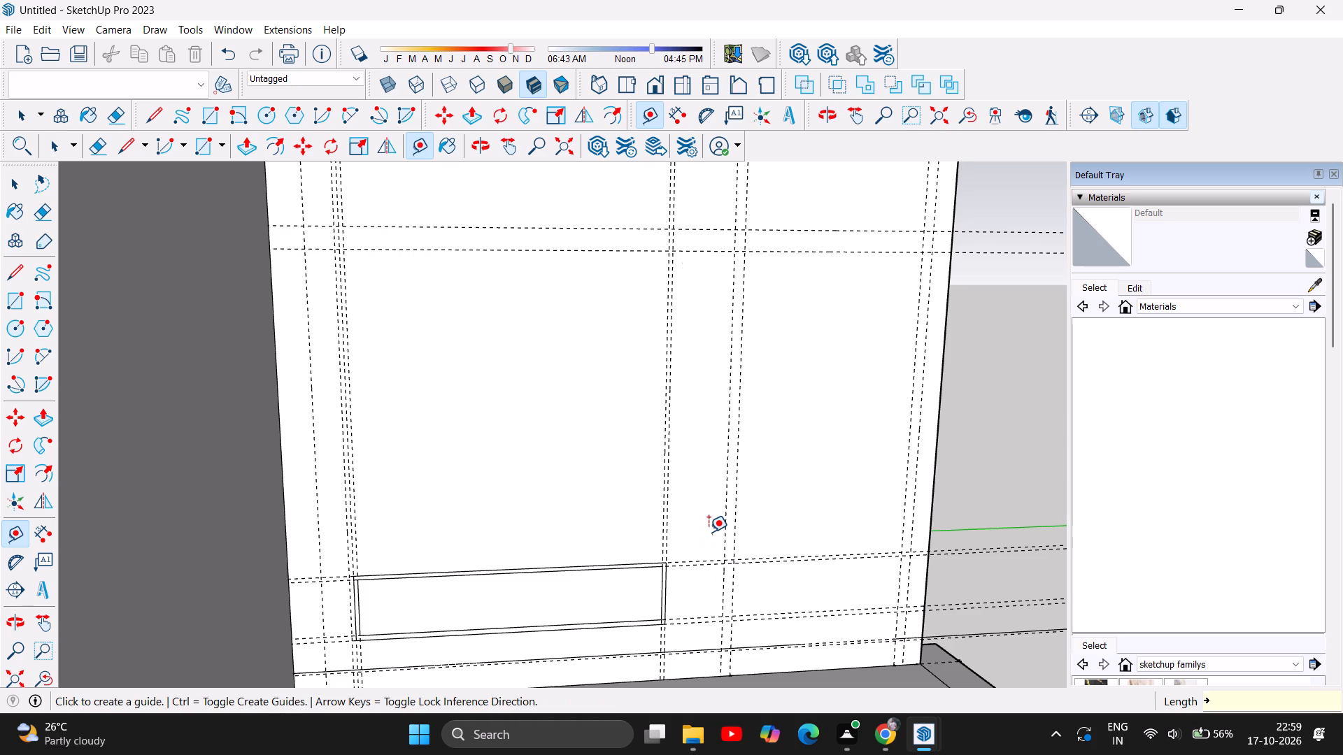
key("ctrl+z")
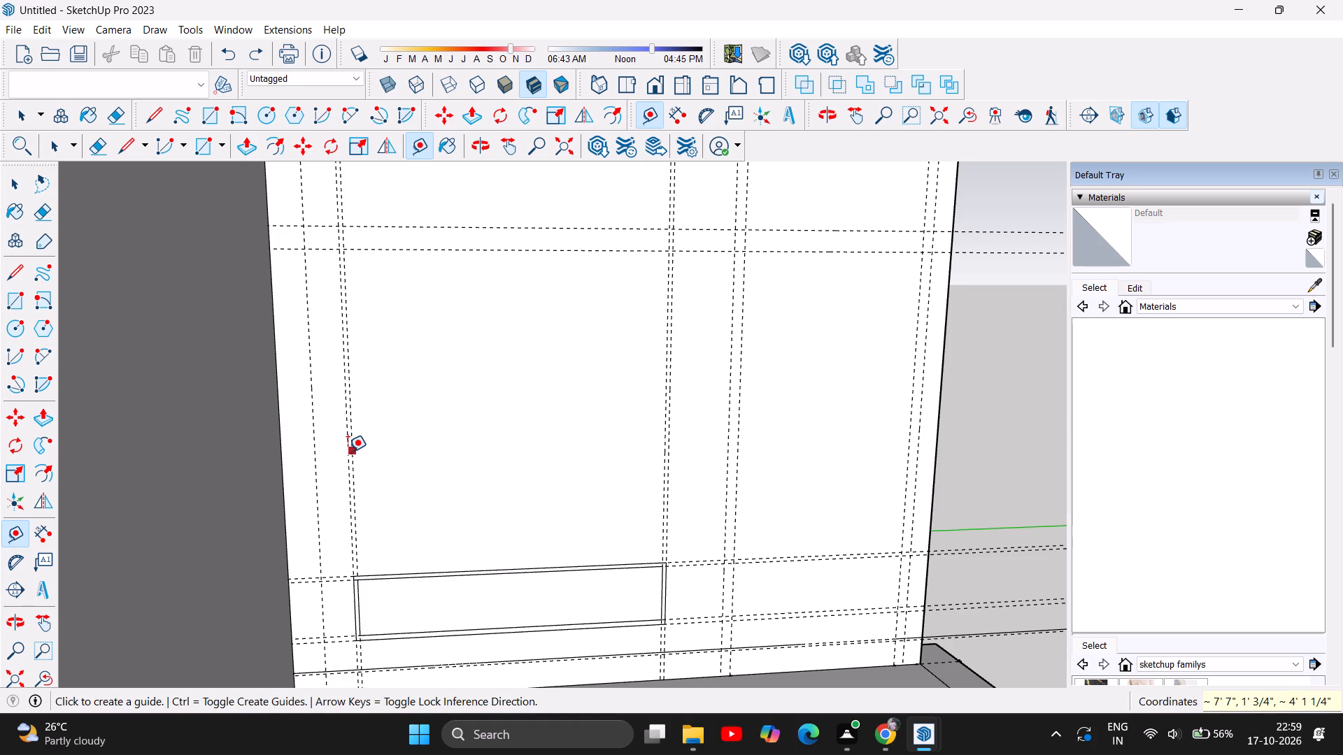
Place vertical guides 2" outward from the lower panel's outer vertical guides at both ends.
scroll(348, 452, "up", 5)
left_click(344, 426)
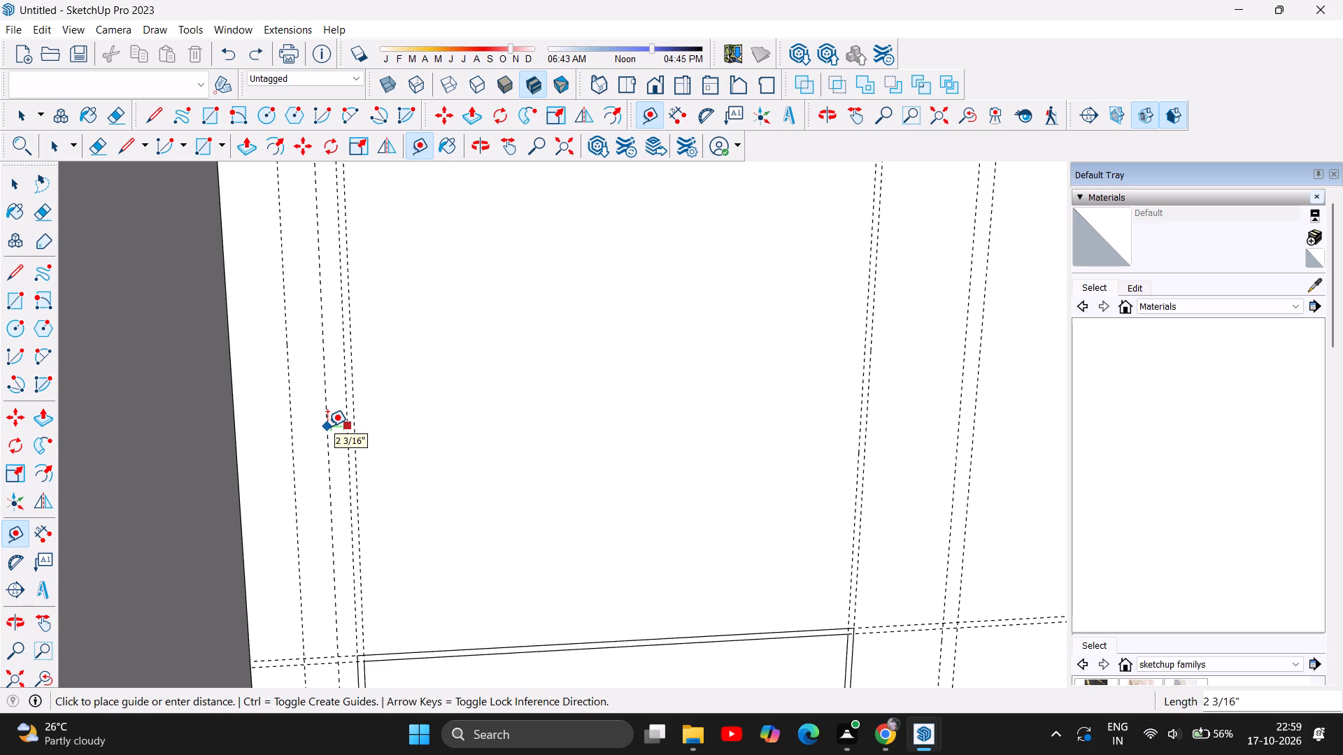
key("2")
key("Return")
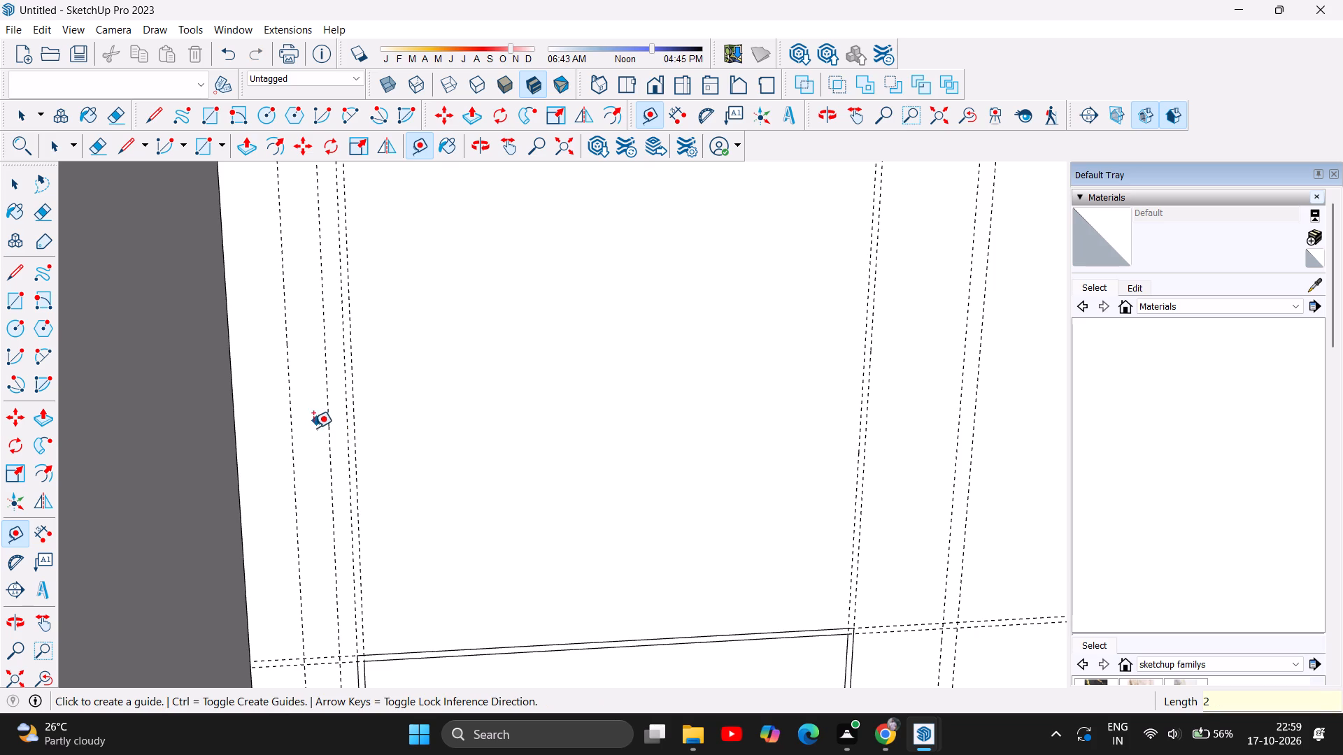
scroll(299, 434, "down", 5)
scroll(706, 415, "up", 4)
scroll(649, 417, "up", 4)
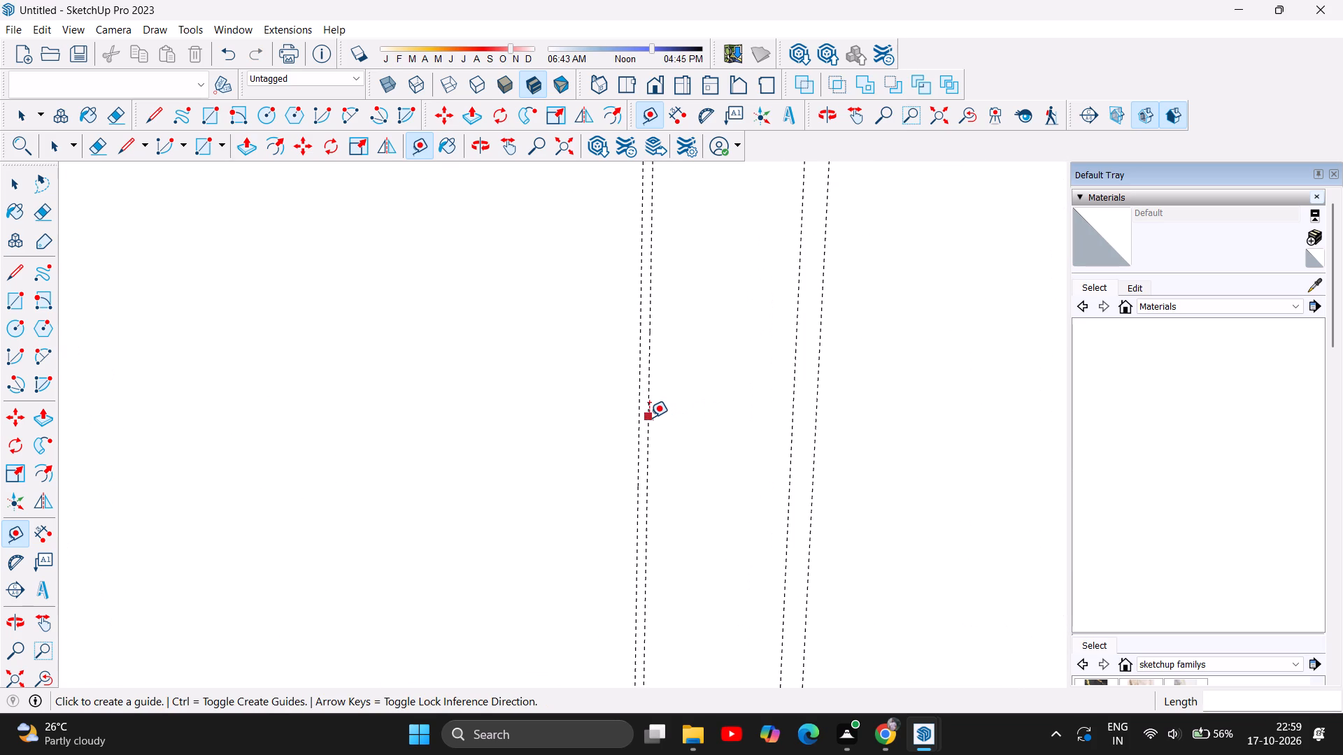
left_click(645, 412)
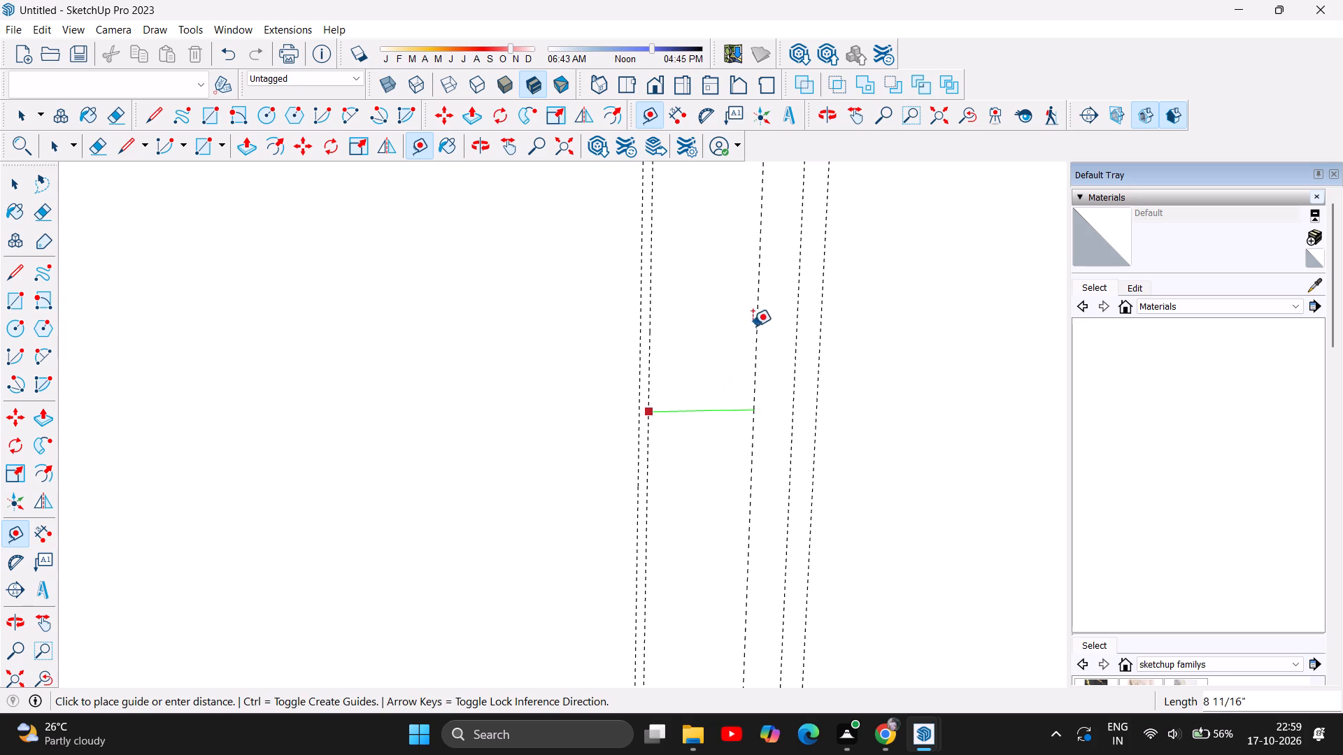
key("2")
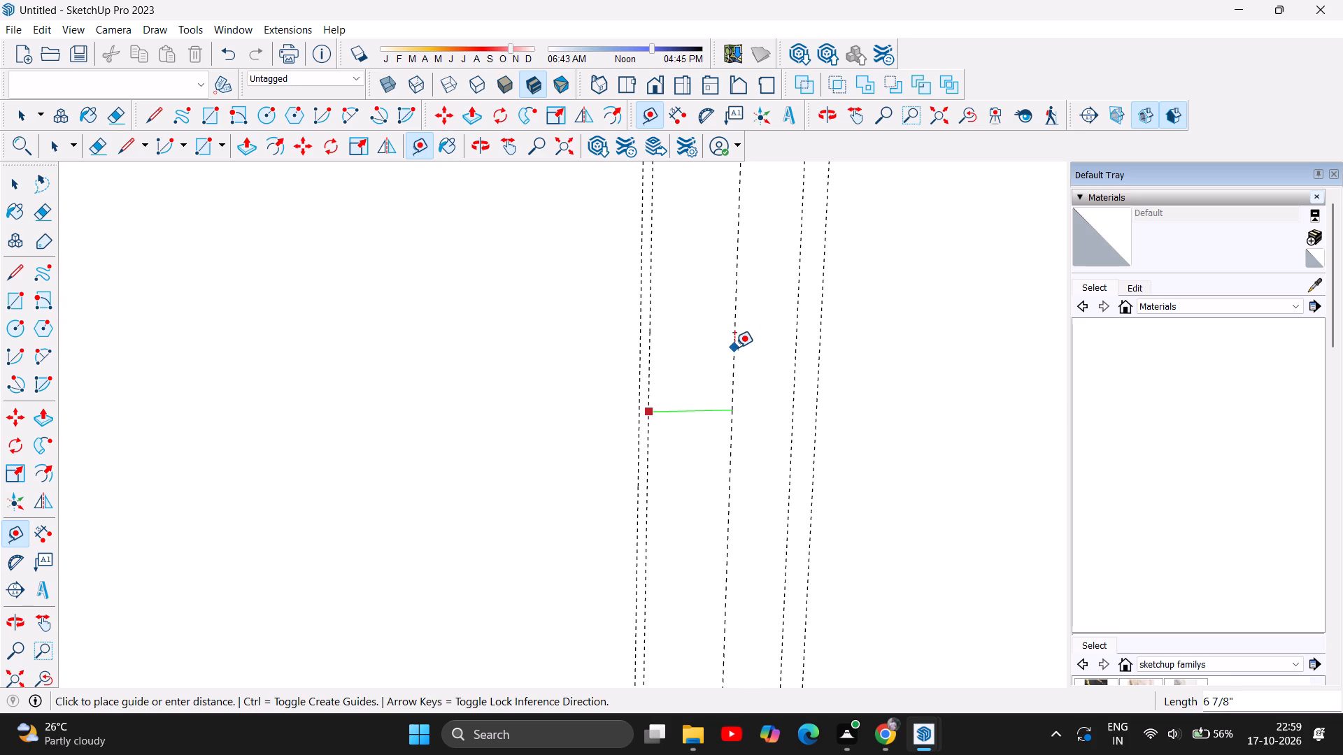
key("Return")
Examine the spacing of the vertical and horizontal guides around the lower panel across the whole TV wall.
scroll(701, 318, "down", 7)
scroll(730, 369, "up", 1)
scroll(732, 383, "down", 2)
scroll(339, 631, "down", 7)
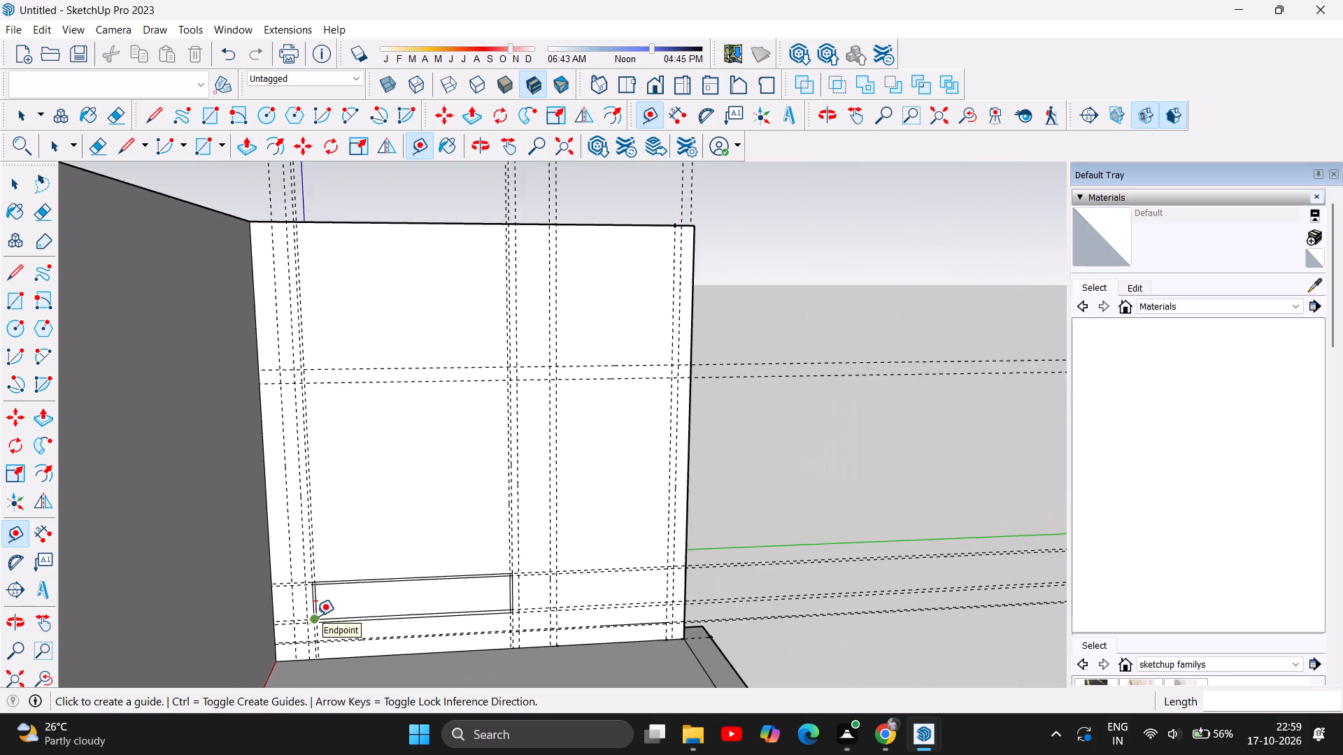
scroll(315, 616, "down", 3)
scroll(342, 626, "up", 3)
scroll(297, 555, "up", 5)
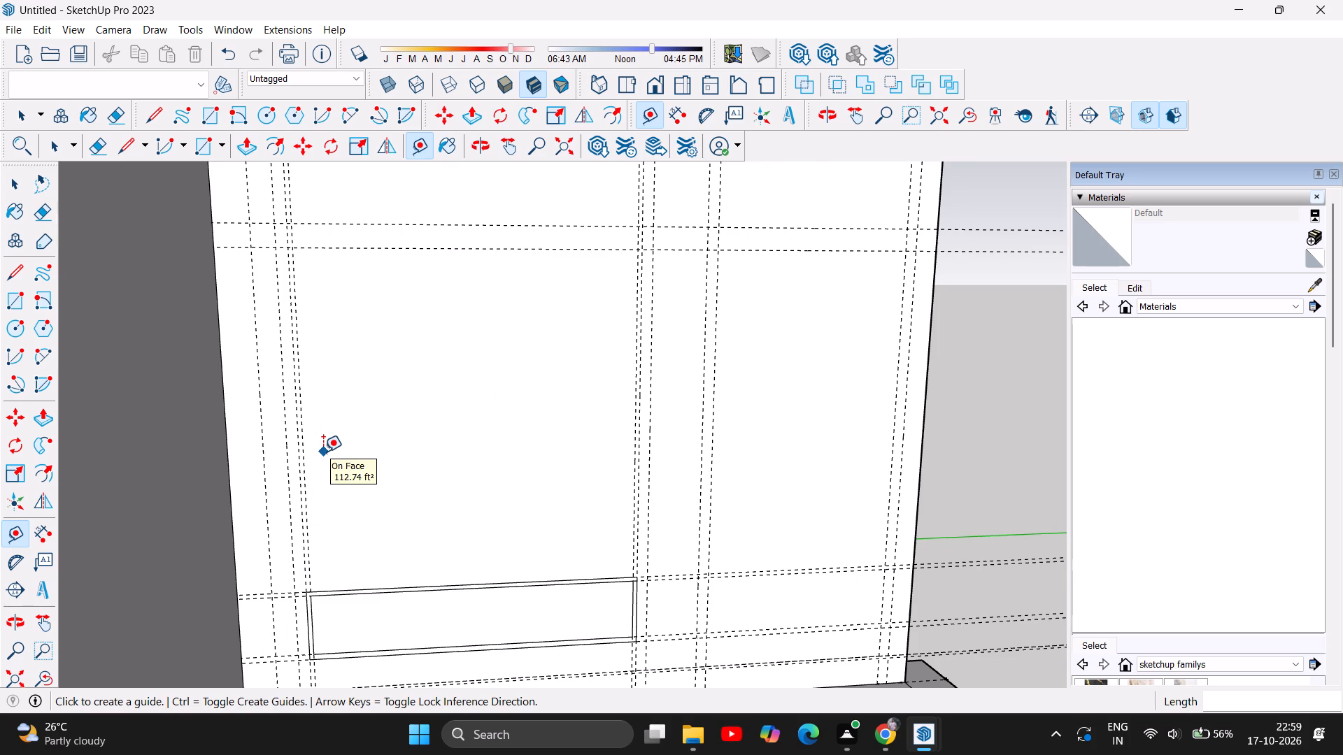
scroll(292, 422, "down", 3)
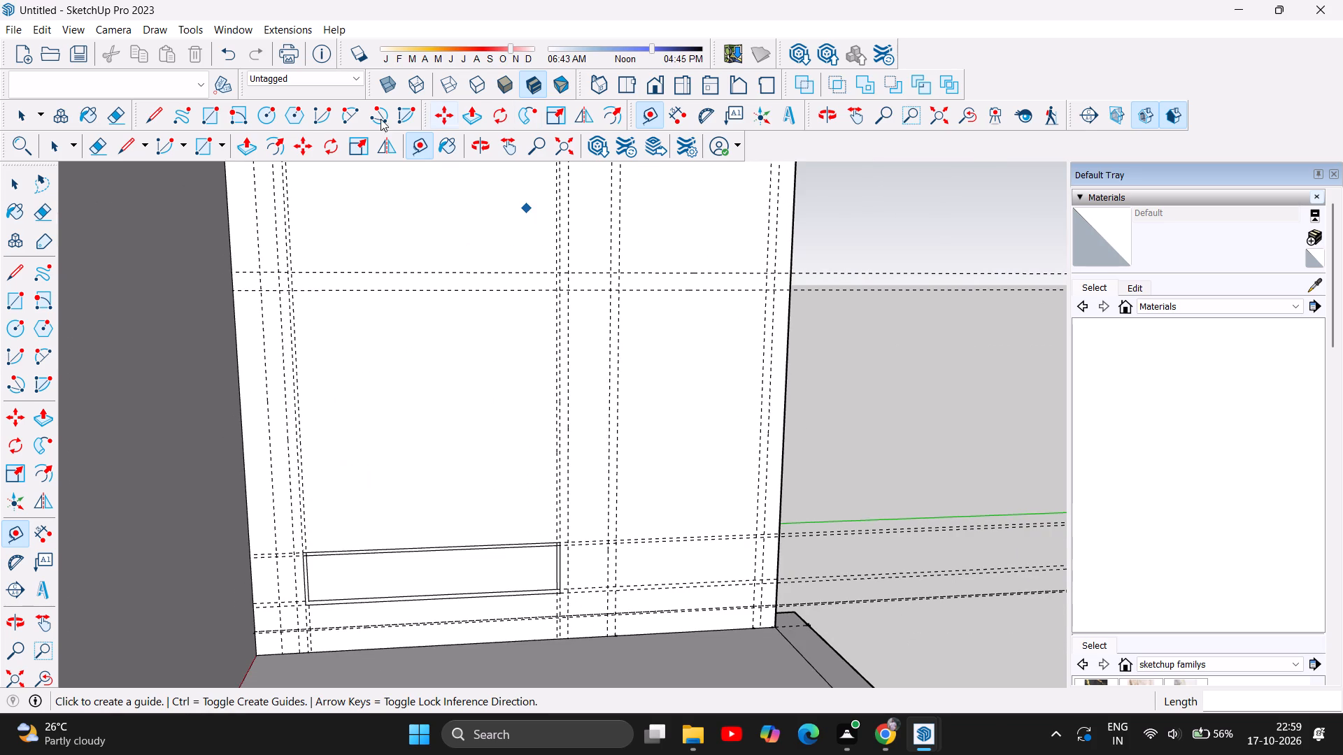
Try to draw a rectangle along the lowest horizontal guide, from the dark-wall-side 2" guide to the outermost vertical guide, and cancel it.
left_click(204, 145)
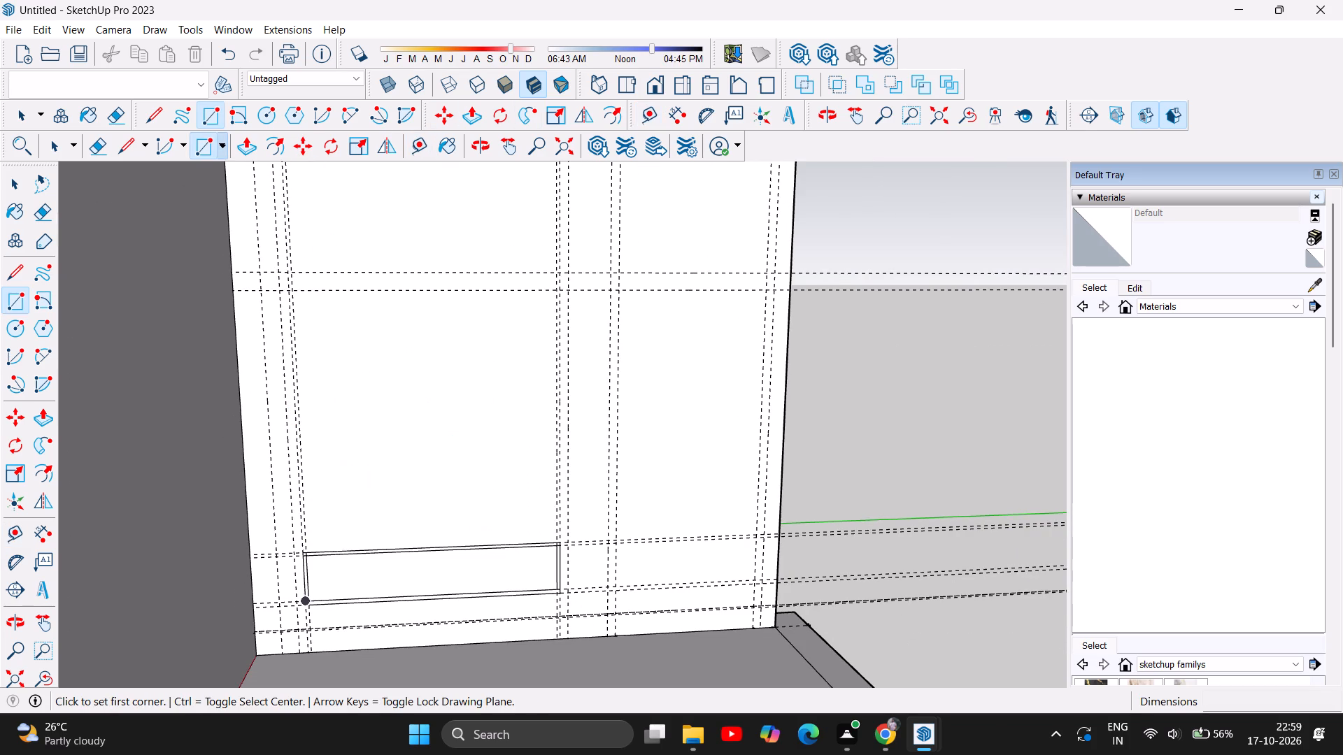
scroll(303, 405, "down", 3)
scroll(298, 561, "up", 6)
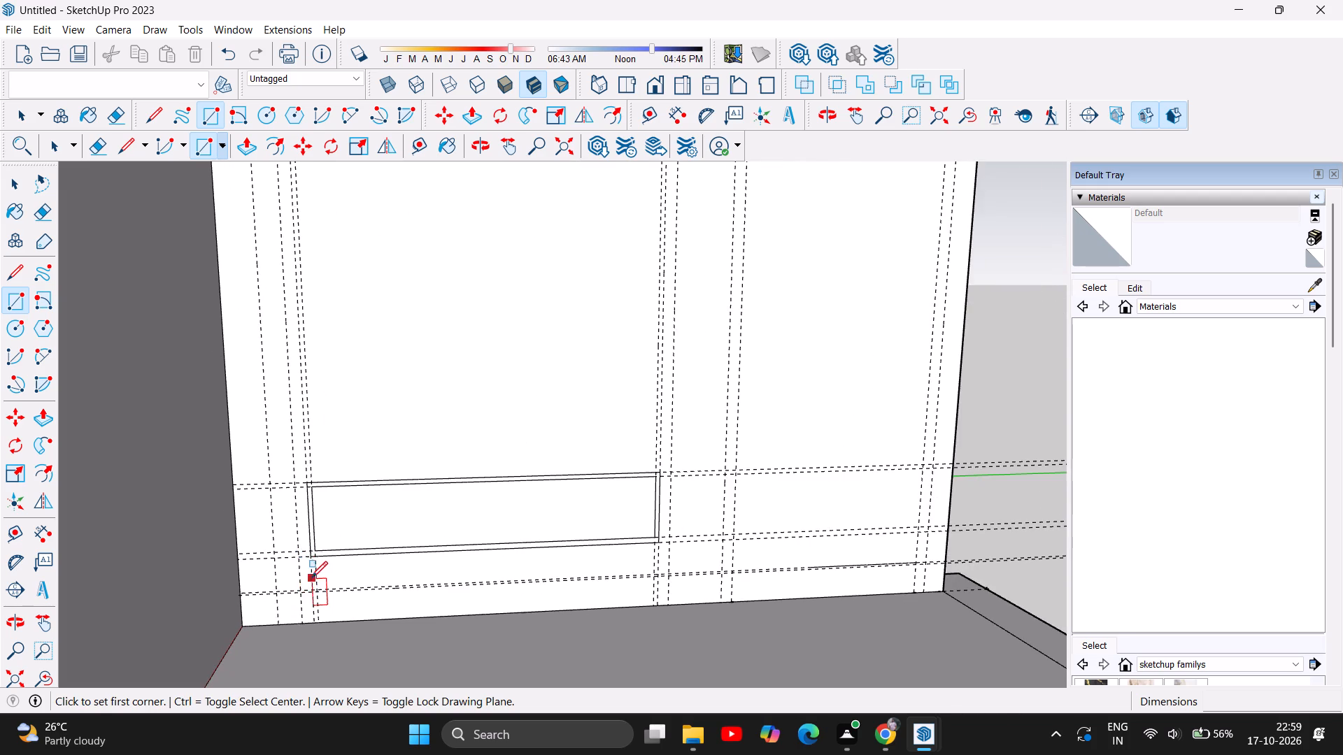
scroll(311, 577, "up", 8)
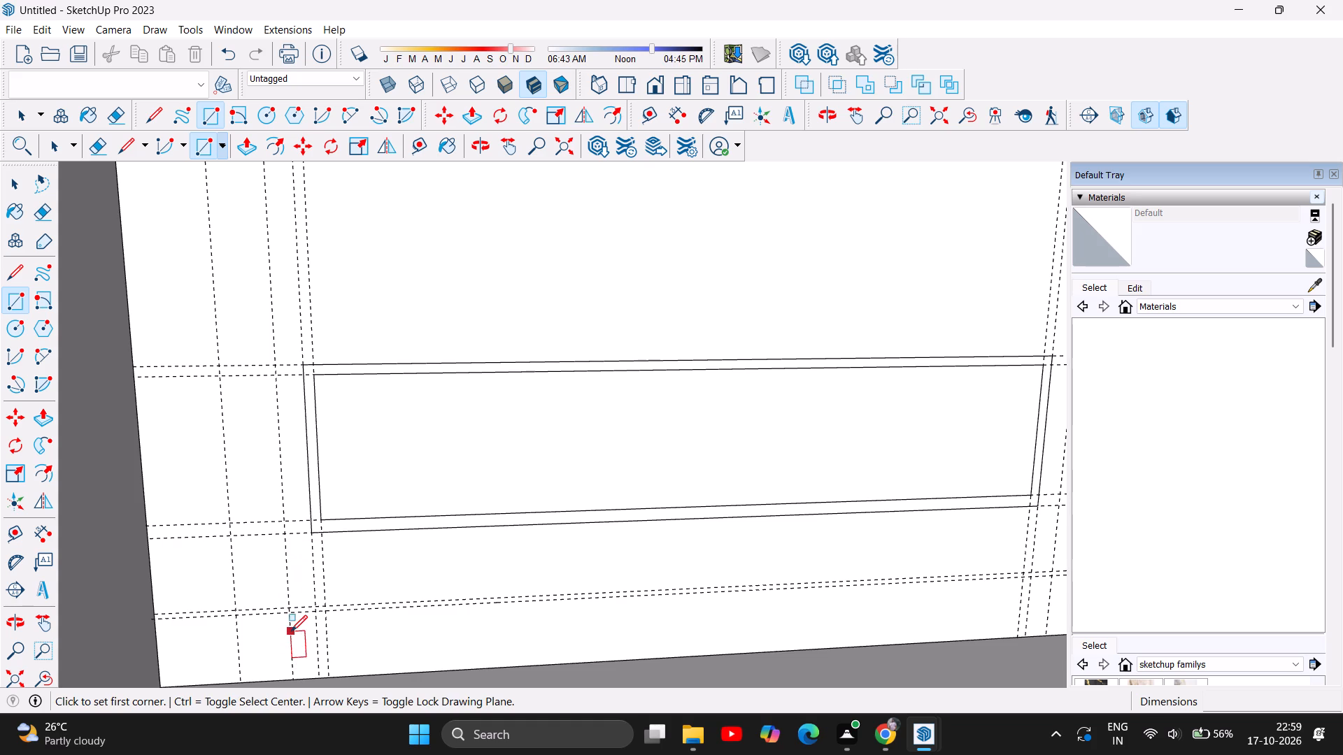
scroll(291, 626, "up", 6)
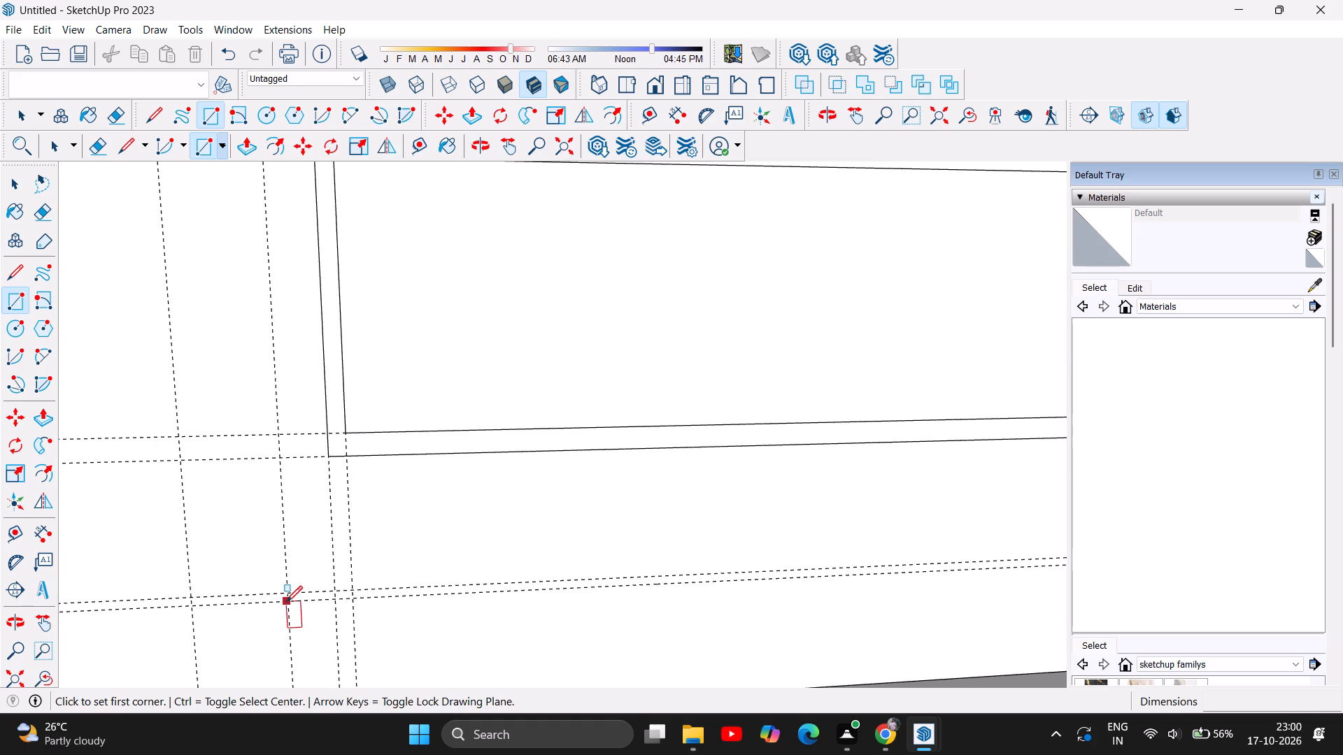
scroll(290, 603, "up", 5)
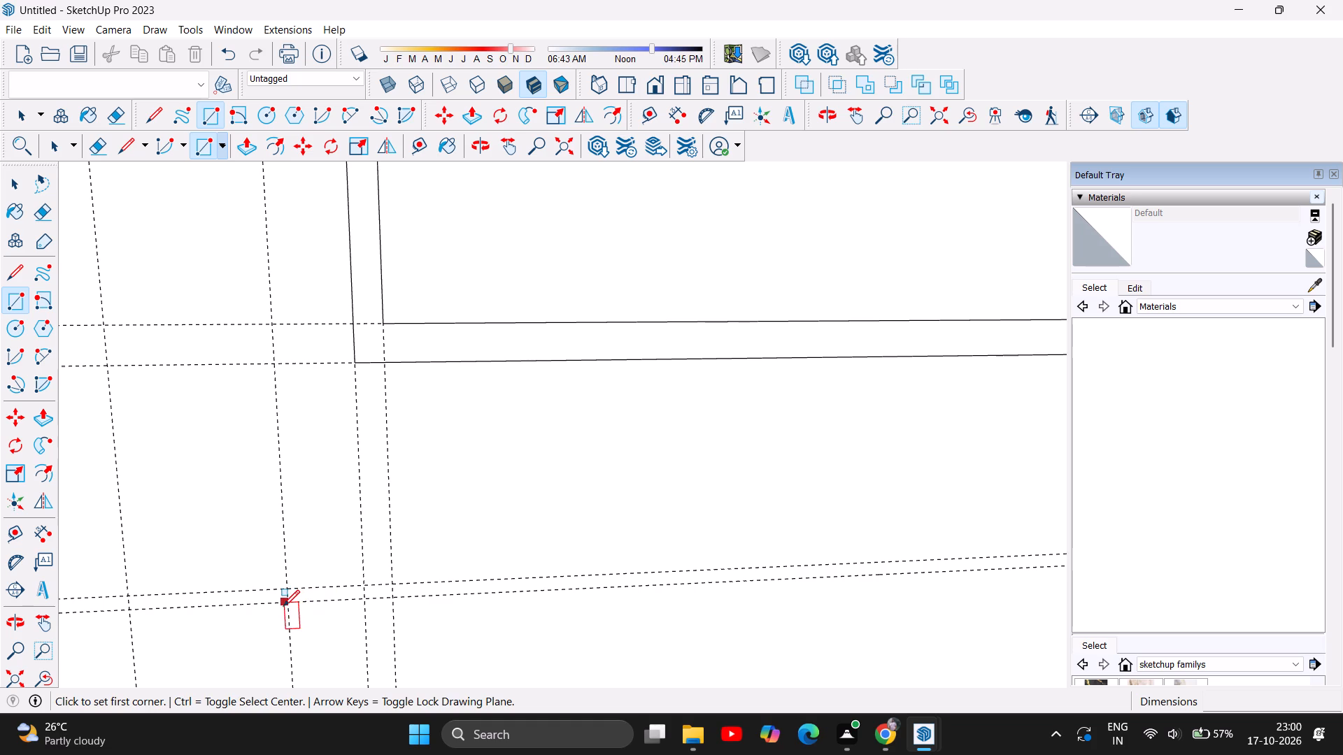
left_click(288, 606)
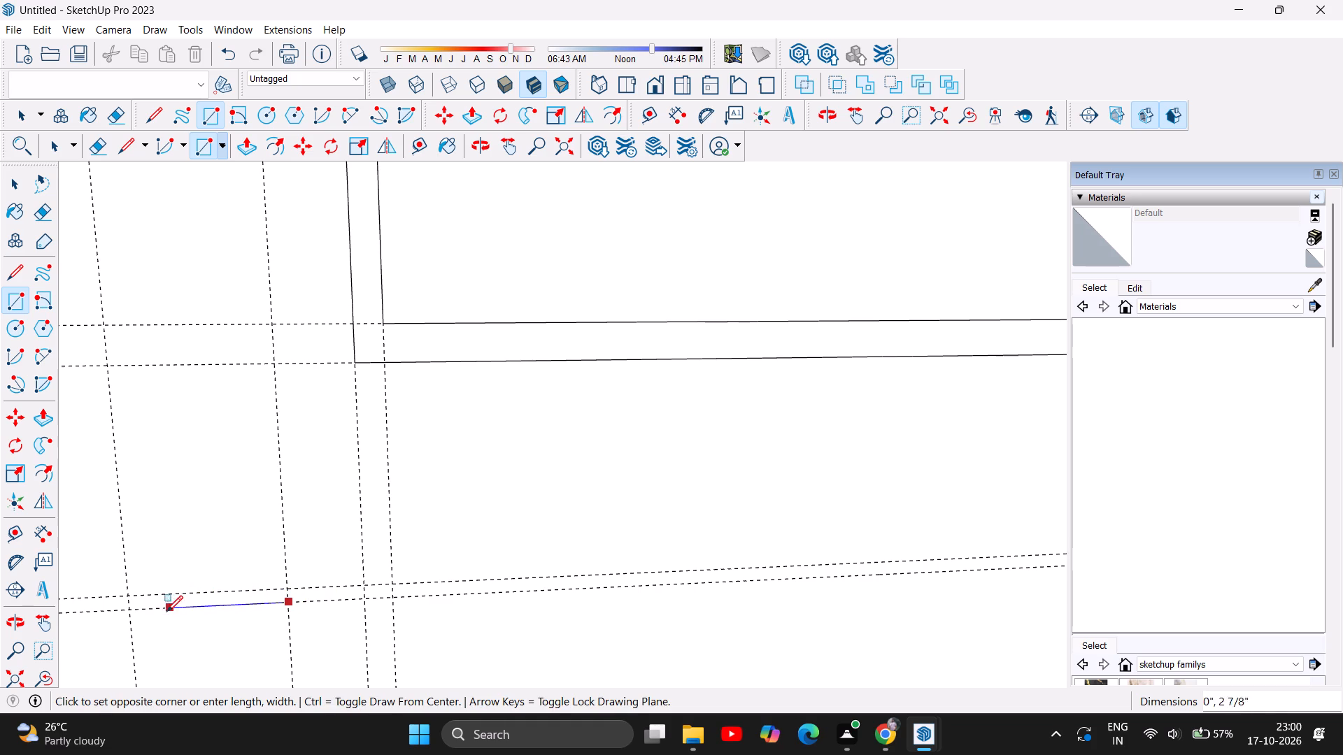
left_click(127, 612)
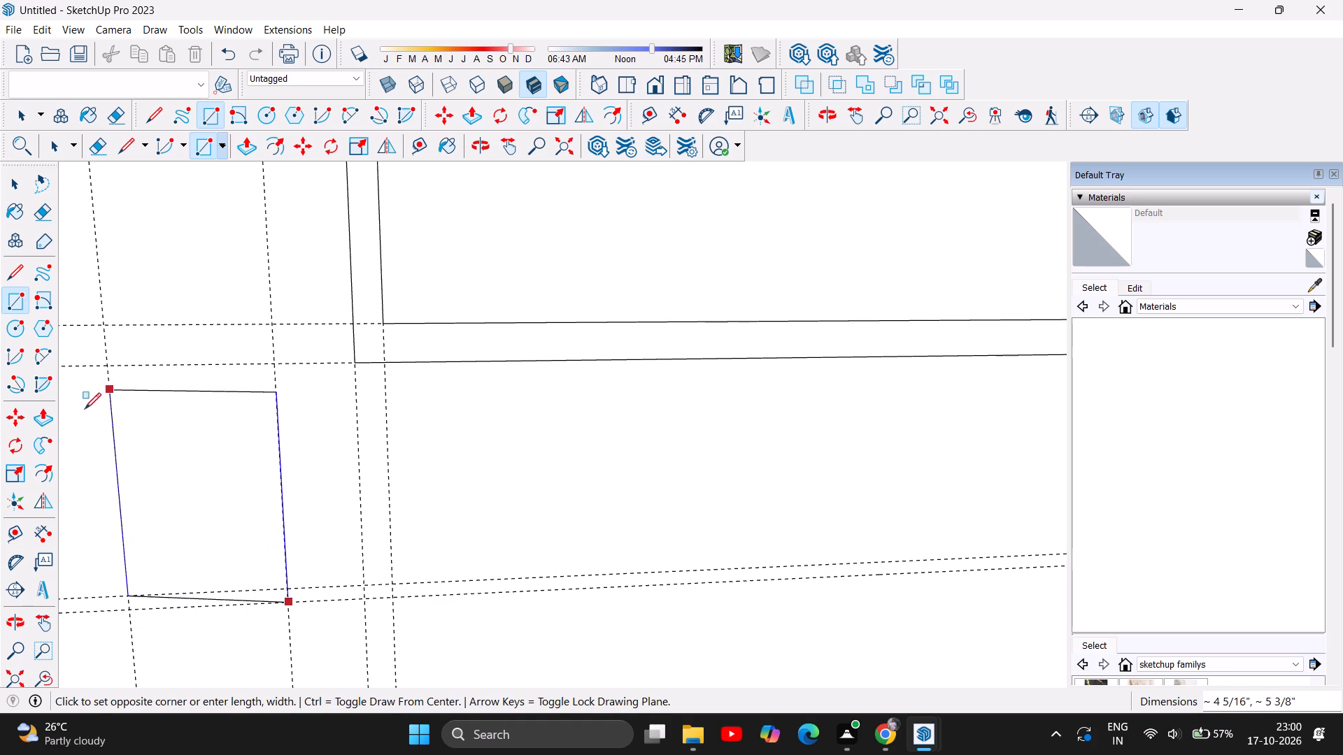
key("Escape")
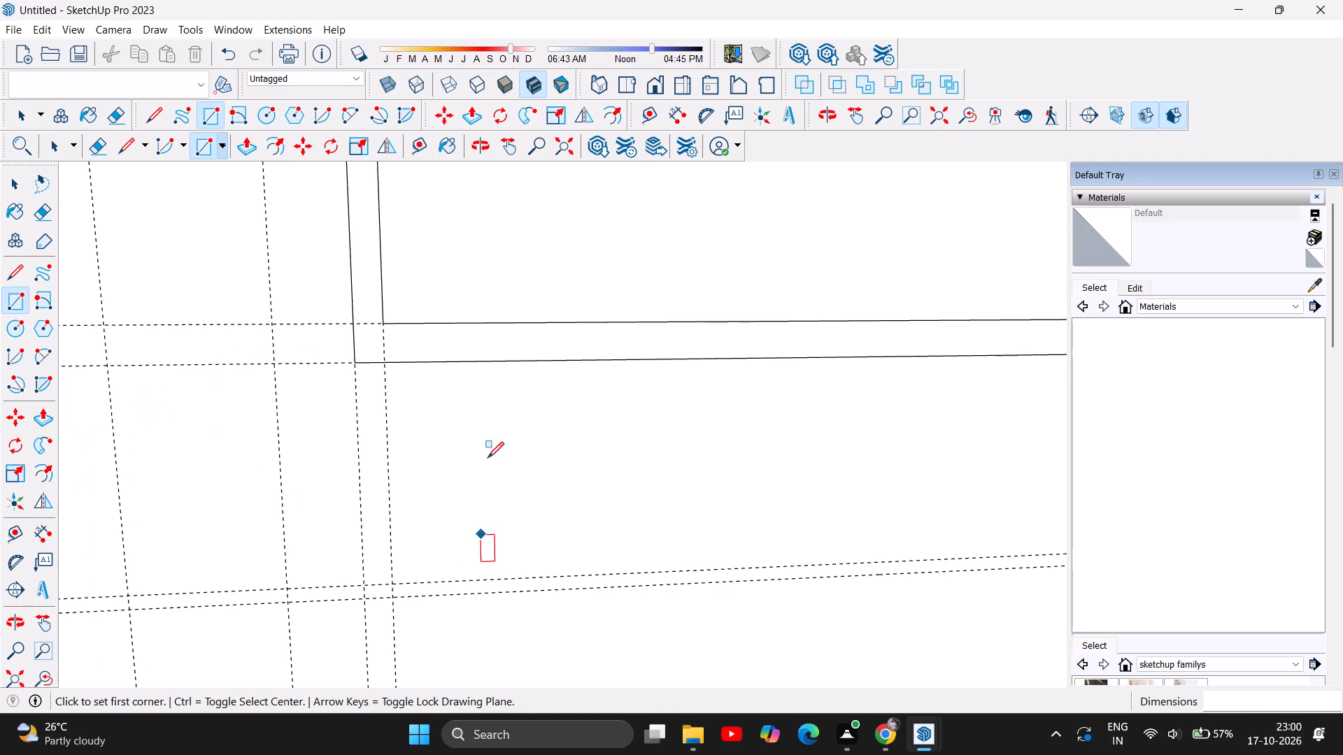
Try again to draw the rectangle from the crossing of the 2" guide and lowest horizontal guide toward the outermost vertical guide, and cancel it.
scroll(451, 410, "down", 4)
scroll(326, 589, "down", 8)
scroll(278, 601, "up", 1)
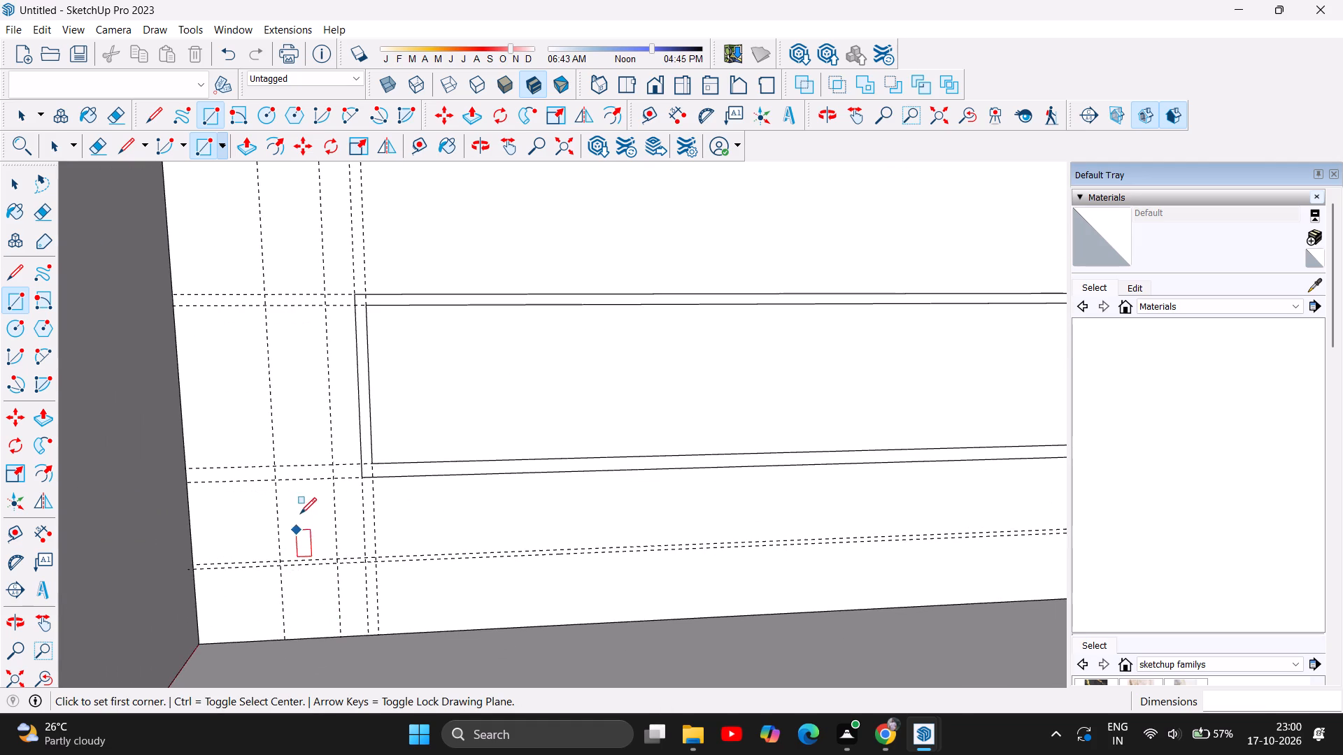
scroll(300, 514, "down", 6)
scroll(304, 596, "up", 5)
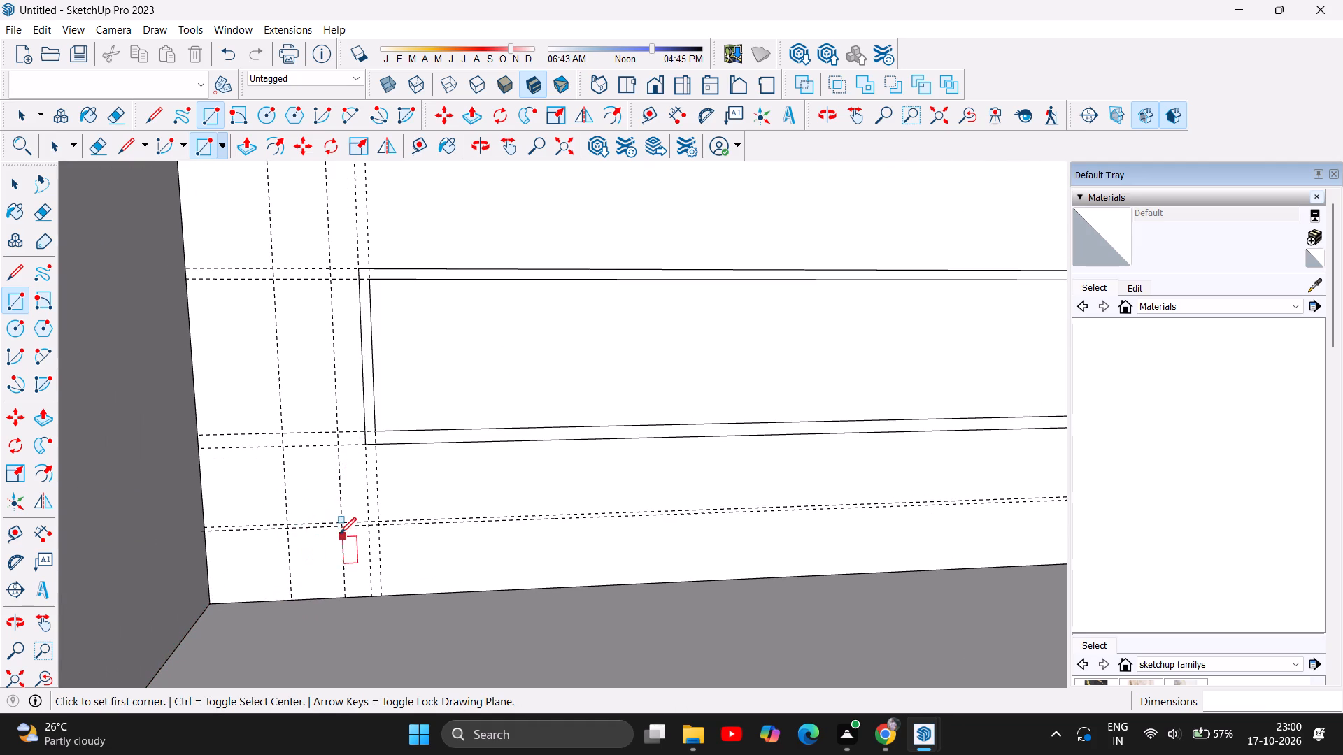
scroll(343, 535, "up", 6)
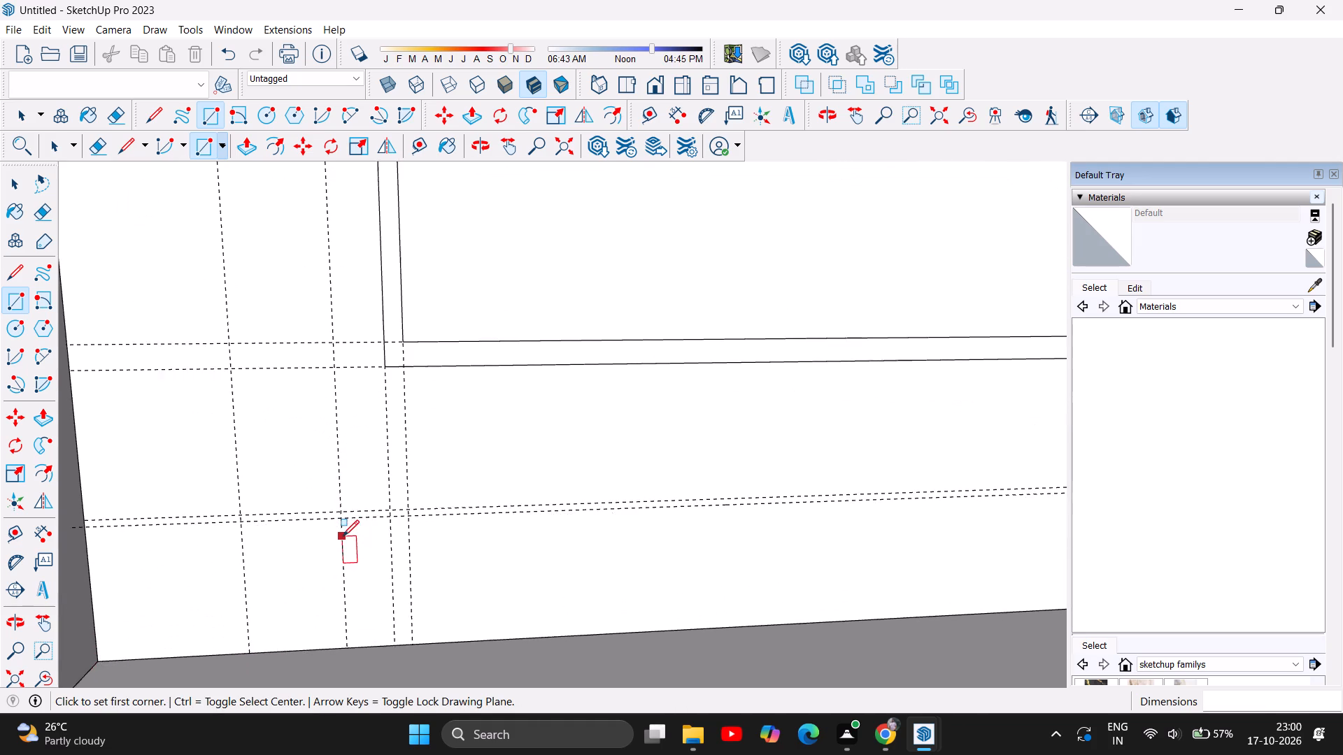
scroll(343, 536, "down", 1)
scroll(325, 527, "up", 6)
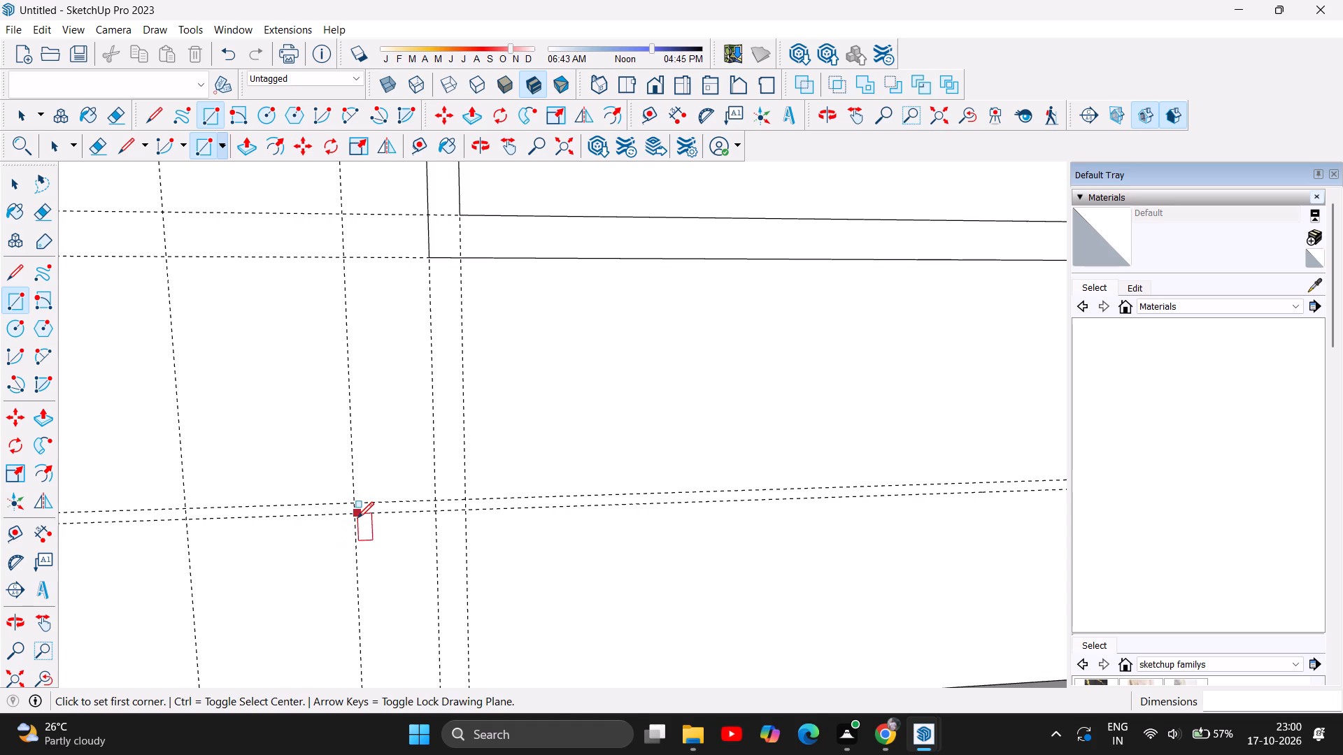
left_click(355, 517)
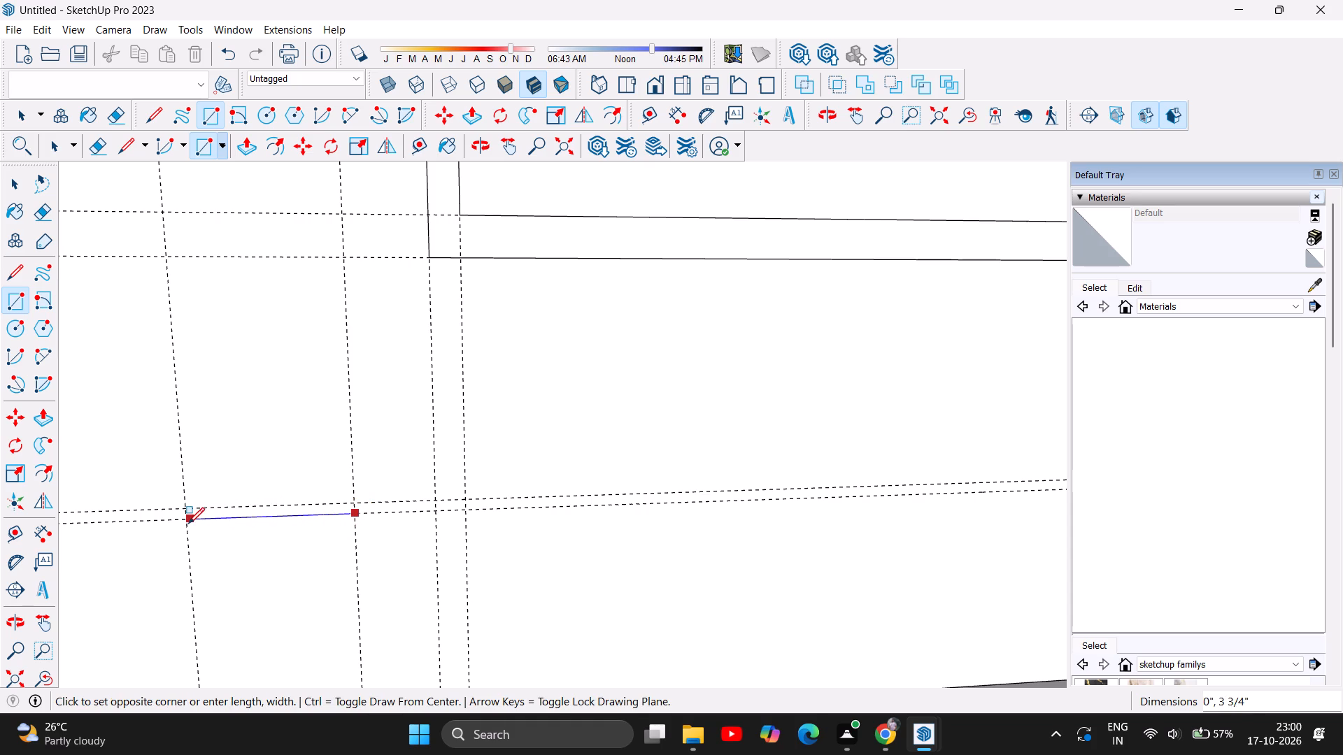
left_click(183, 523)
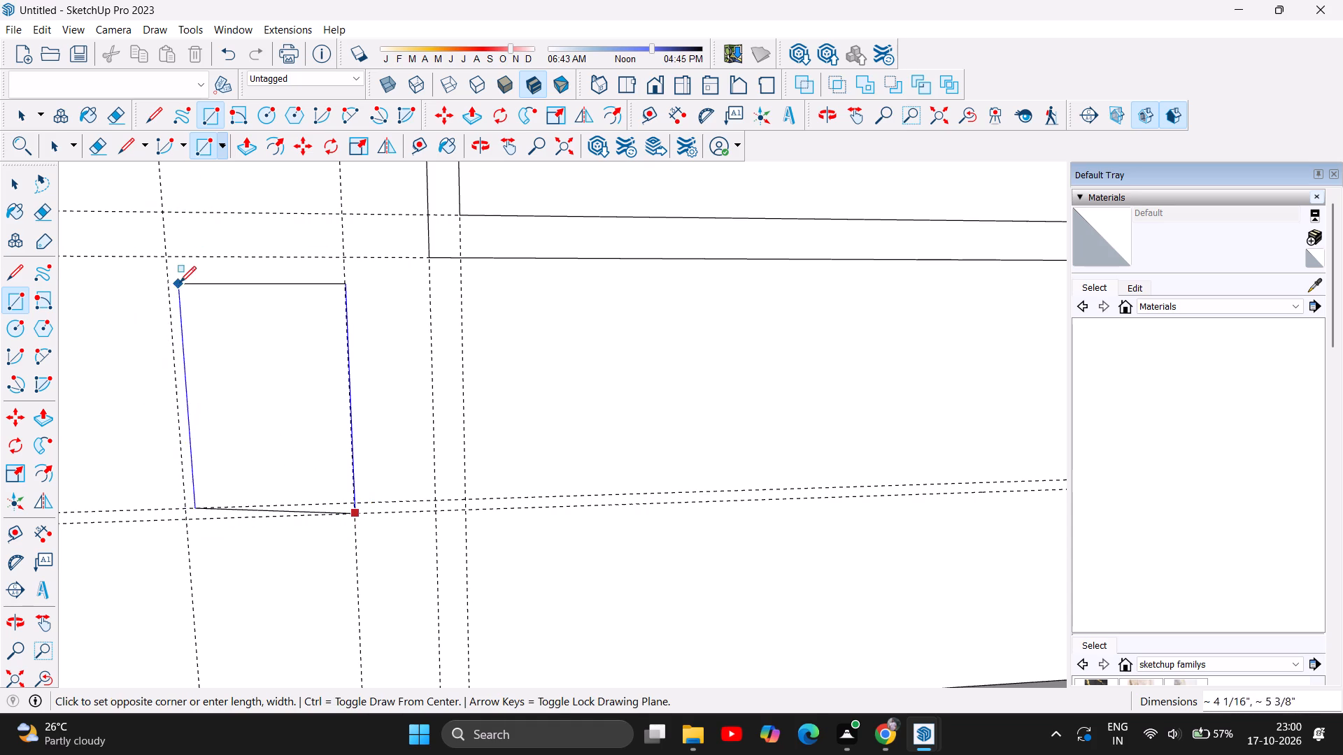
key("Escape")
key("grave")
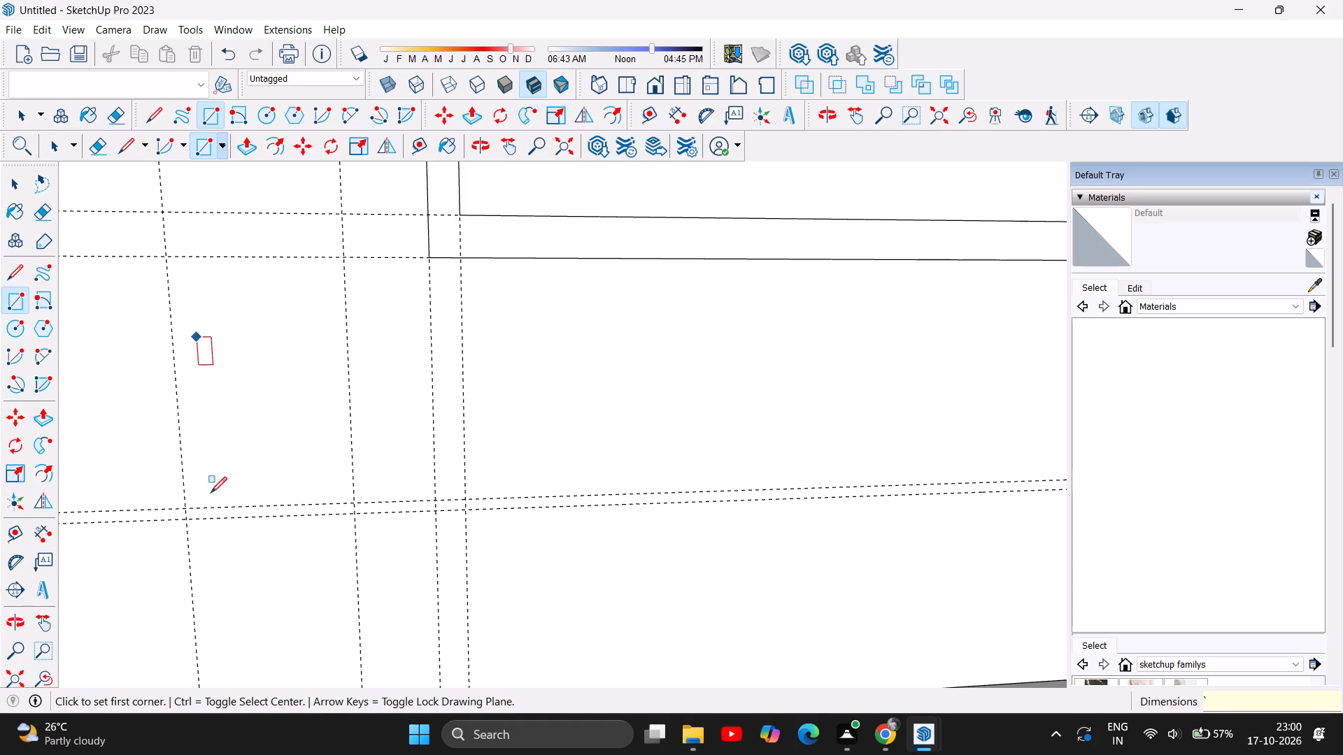
Draw a small rectangle in the empty space beside the TV wall and clear the wall face selection.
scroll(214, 593, "down", 14)
scroll(283, 629, "down", 15)
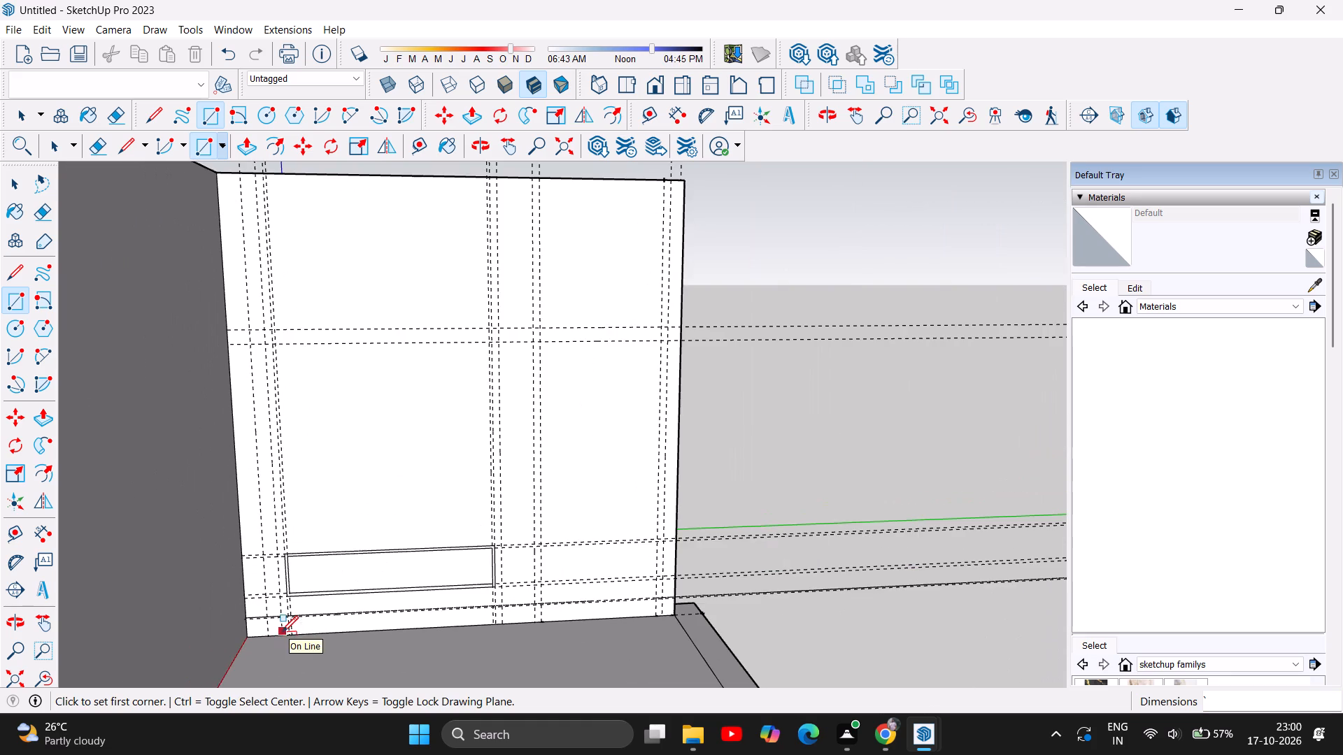
scroll(346, 635, "down", 5)
right_click(451, 517)
right_click_drag(448, 515, 437, 516)
right_click(427, 517)
right_click(420, 520)
scroll(459, 473, "up", 1)
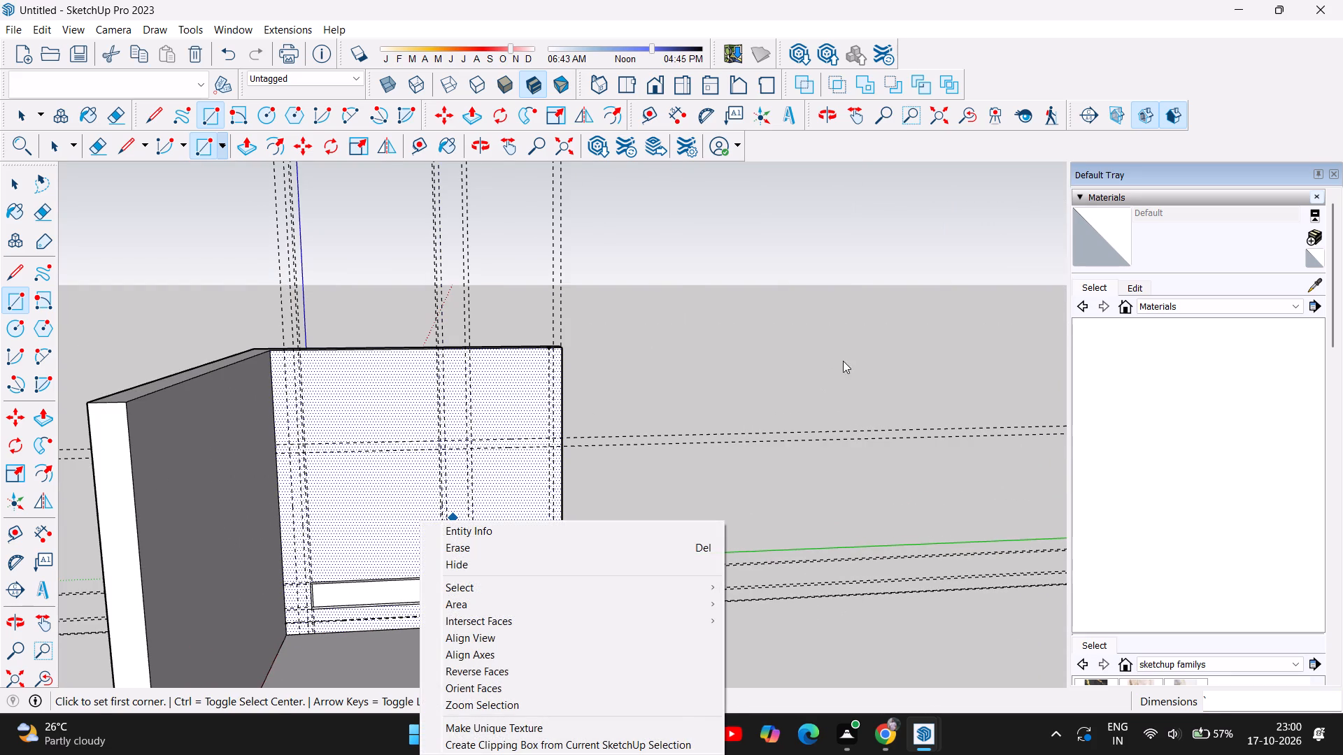
left_click(815, 352)
left_click(735, 368)
left_click(705, 393)
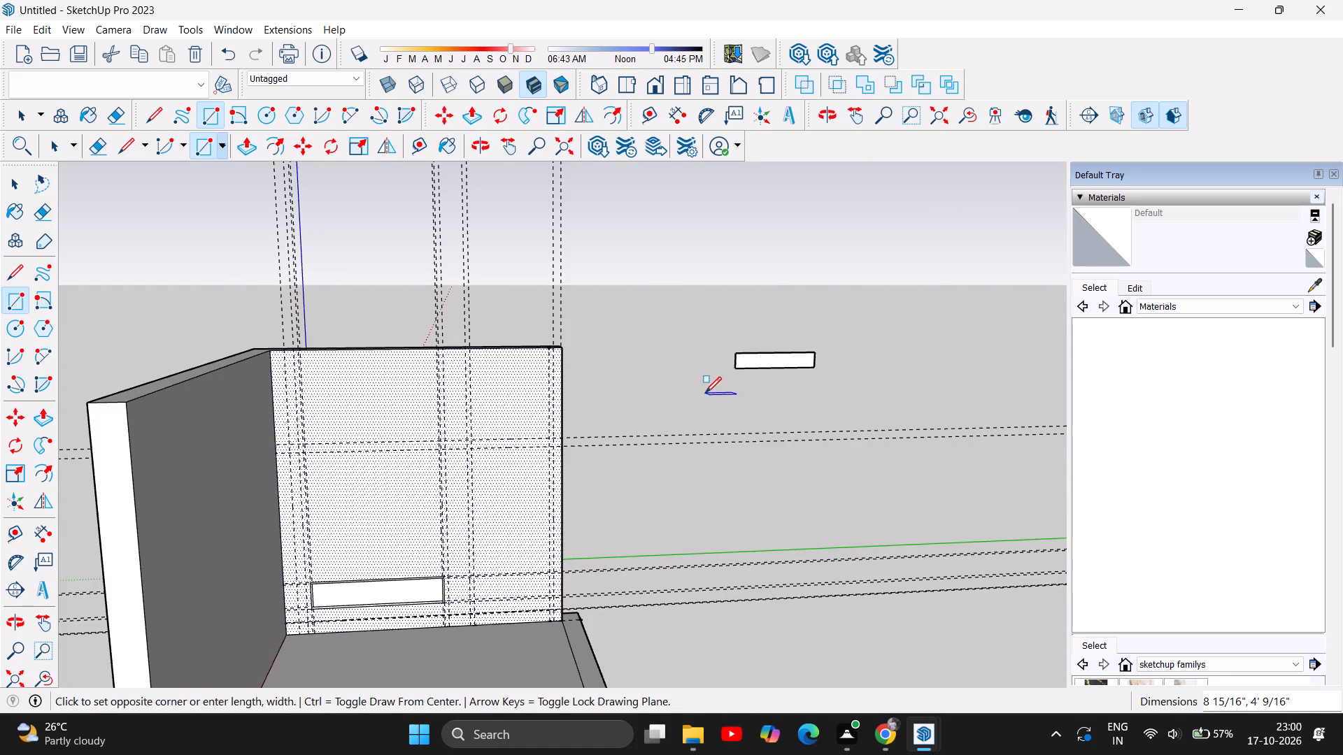
key("Escape")
key("Escape")
key("Escape")
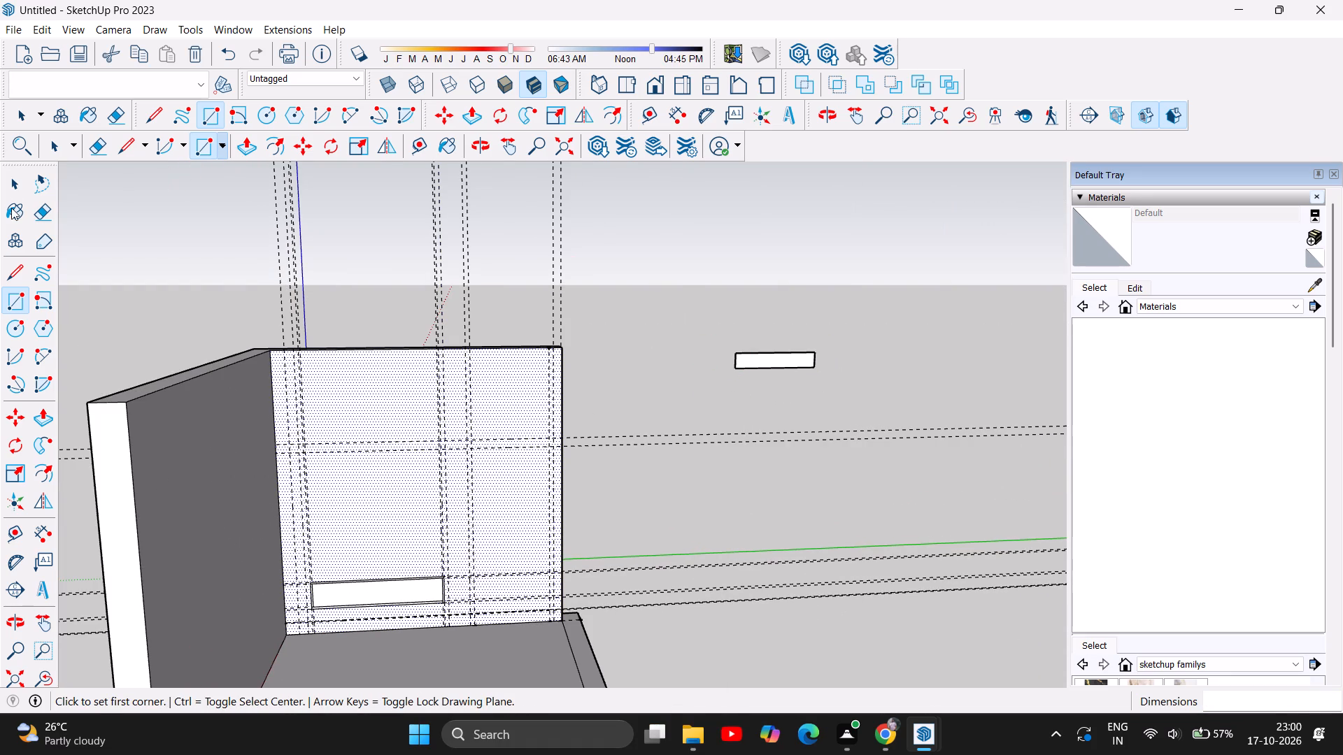
left_click(10, 192)
left_click(658, 312)
left_click(710, 369)
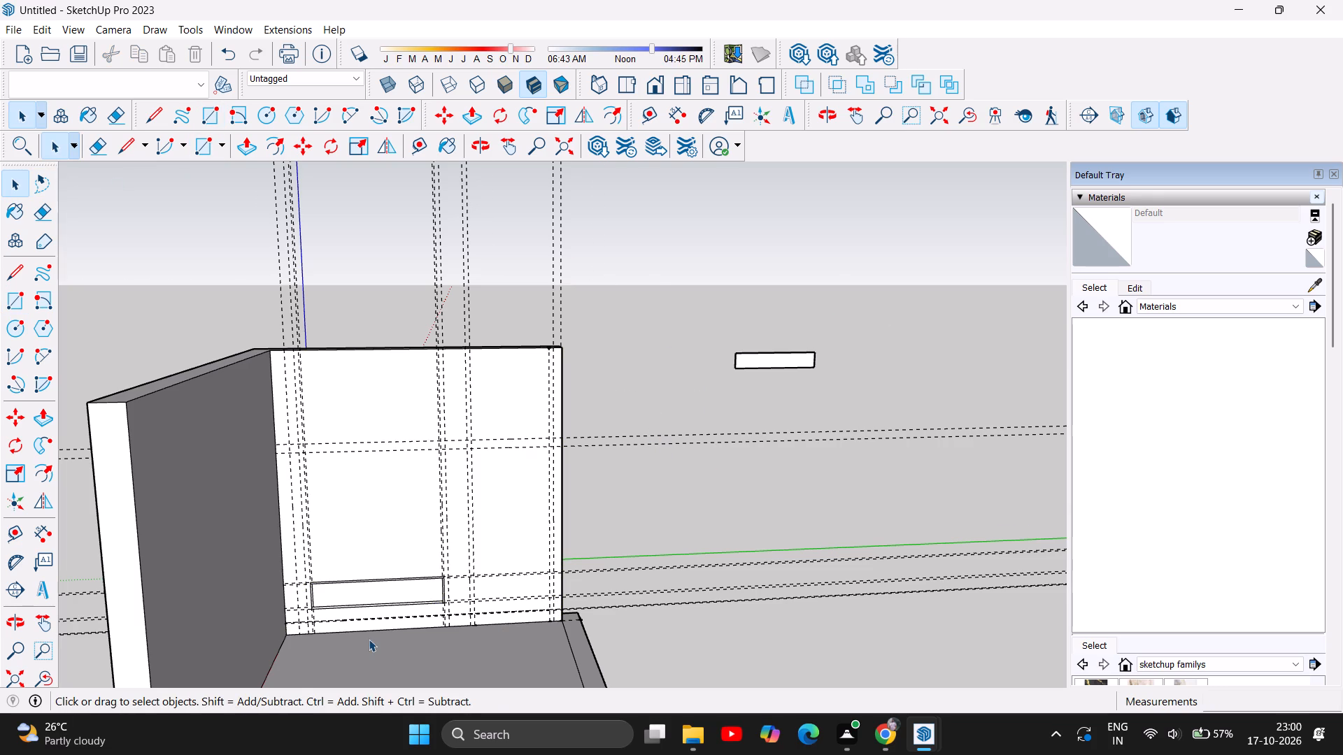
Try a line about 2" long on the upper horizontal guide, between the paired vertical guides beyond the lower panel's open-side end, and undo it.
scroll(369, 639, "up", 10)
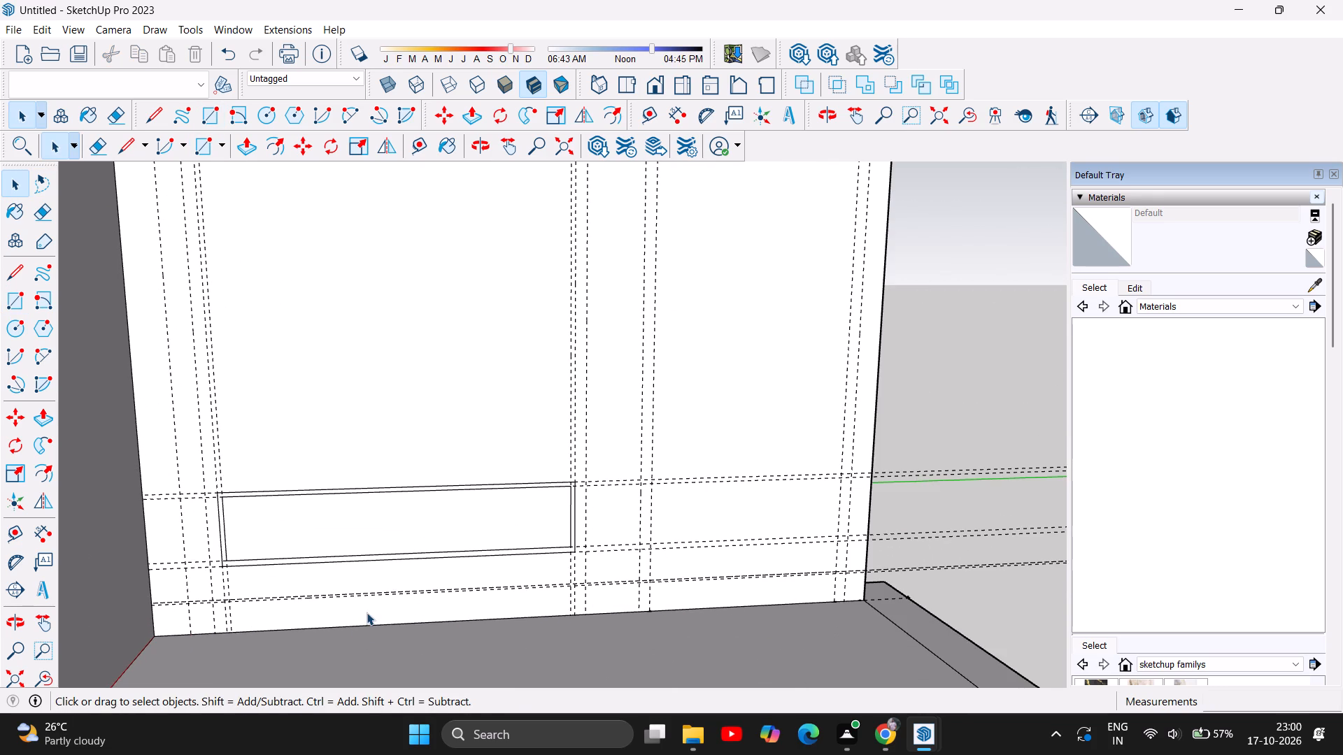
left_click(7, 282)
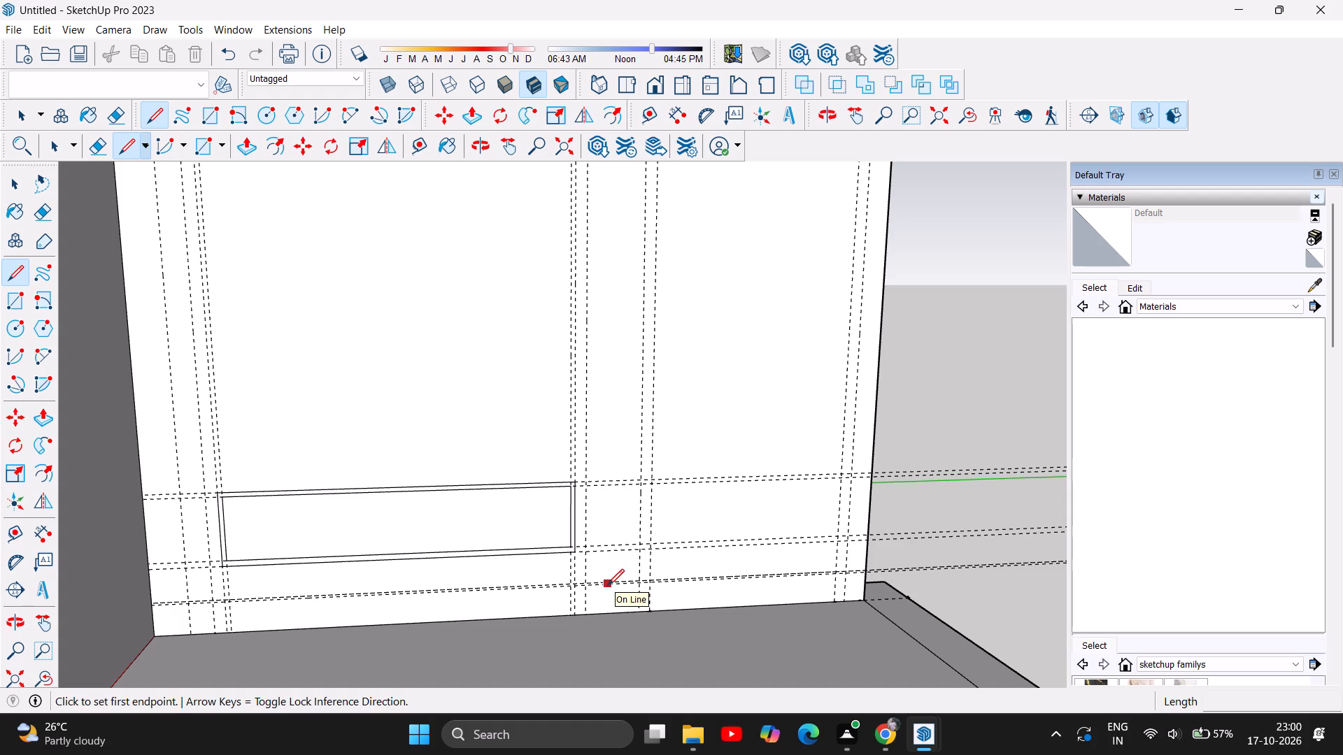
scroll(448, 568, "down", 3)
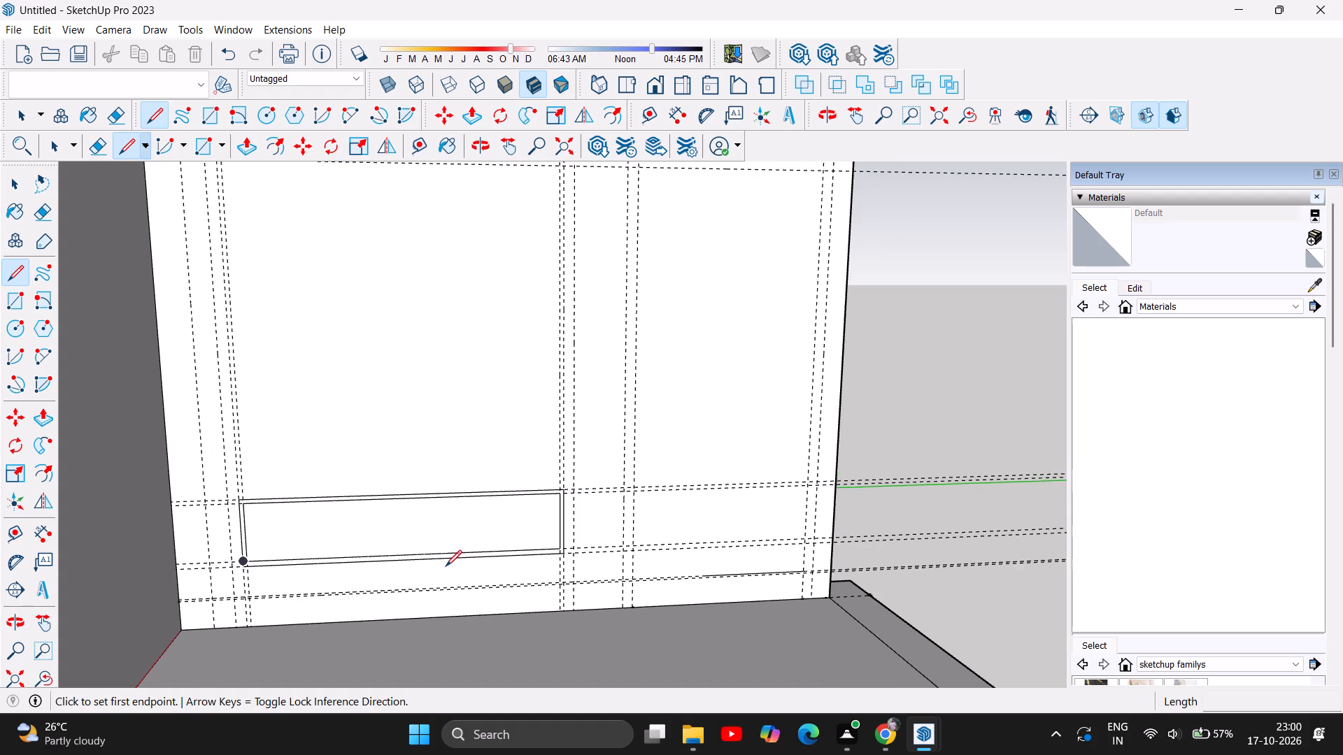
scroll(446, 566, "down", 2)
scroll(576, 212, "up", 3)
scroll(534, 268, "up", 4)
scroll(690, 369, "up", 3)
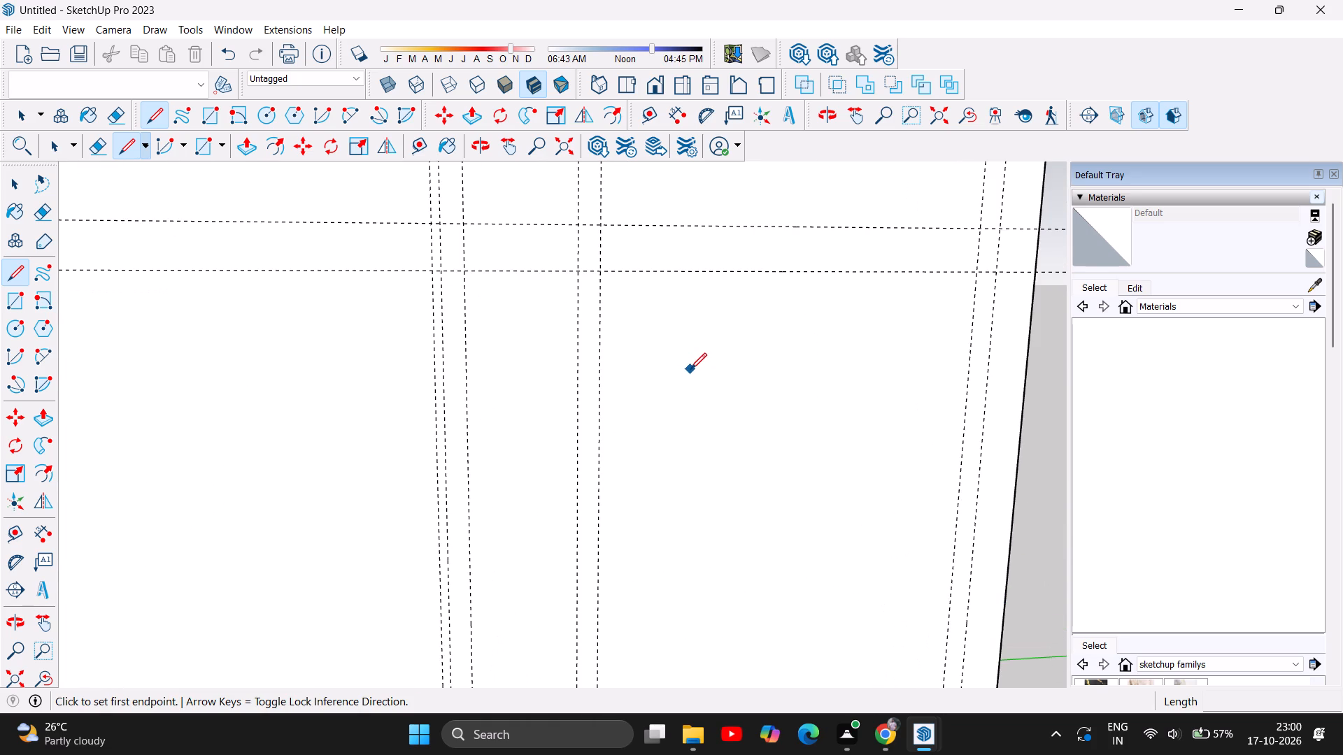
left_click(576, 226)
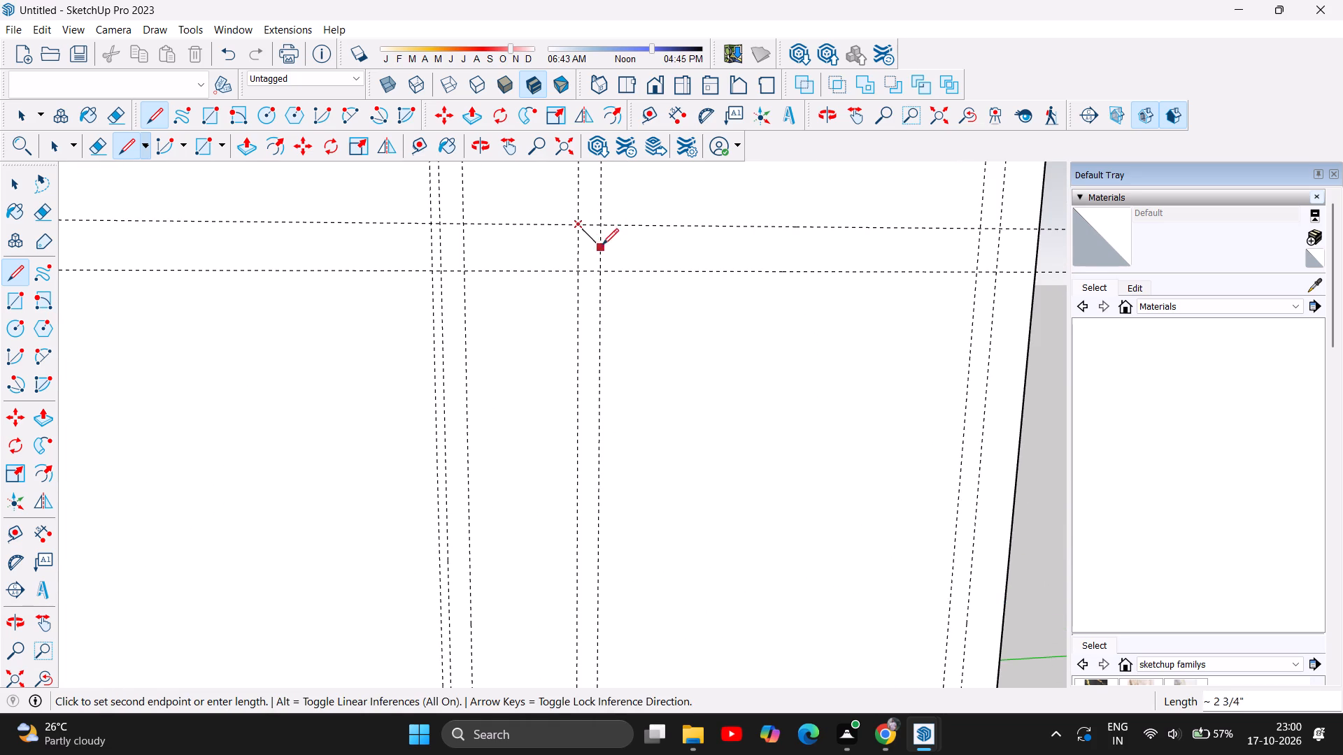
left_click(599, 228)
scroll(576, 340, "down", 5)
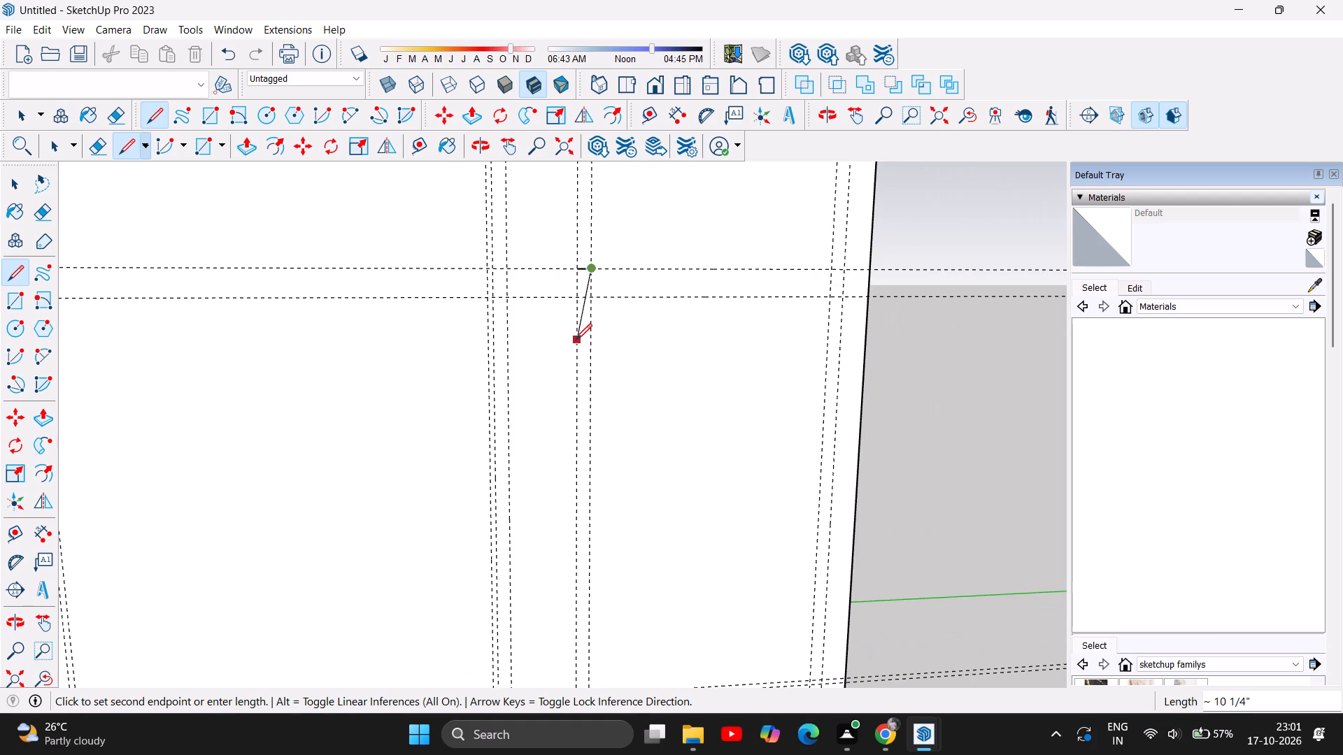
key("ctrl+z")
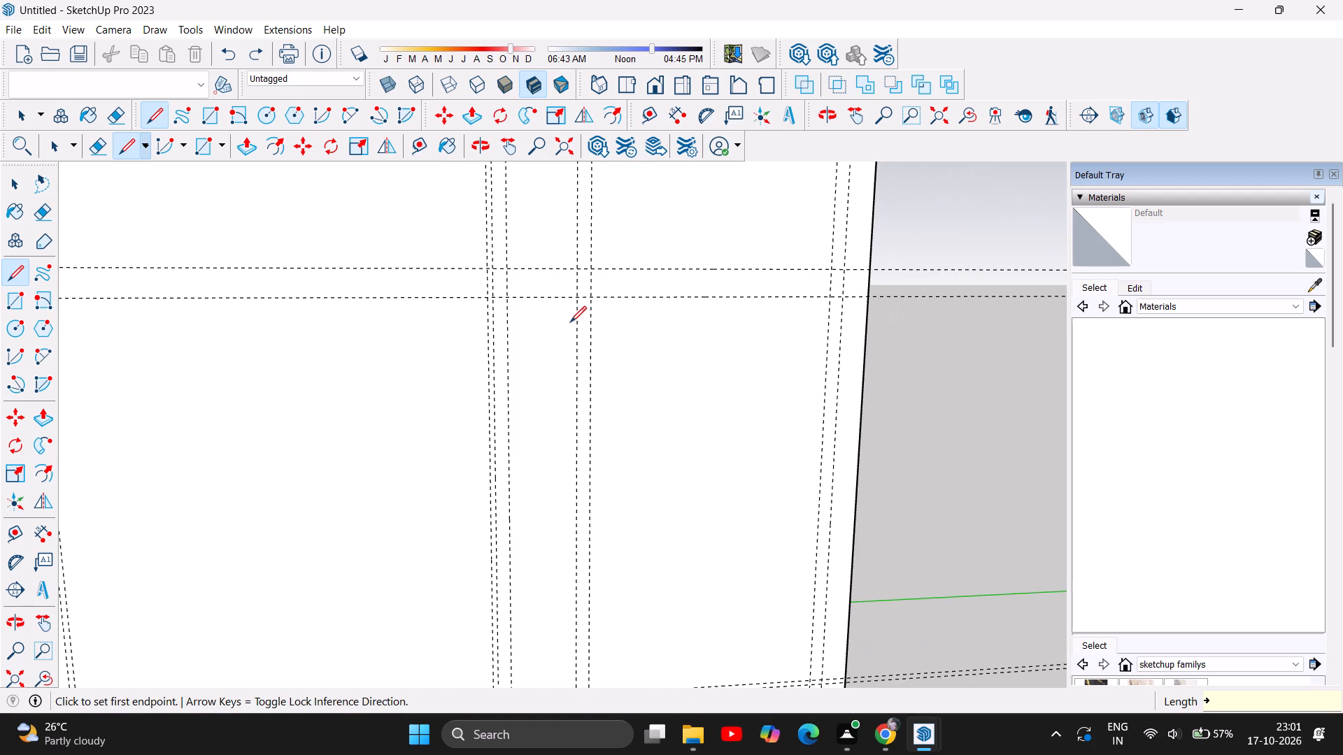
Draw a 7' by 10" upright rectangle beside the lower panel's open-side end, from the upper horizontal guide down to the bottom guide pair.
left_click(20, 306)
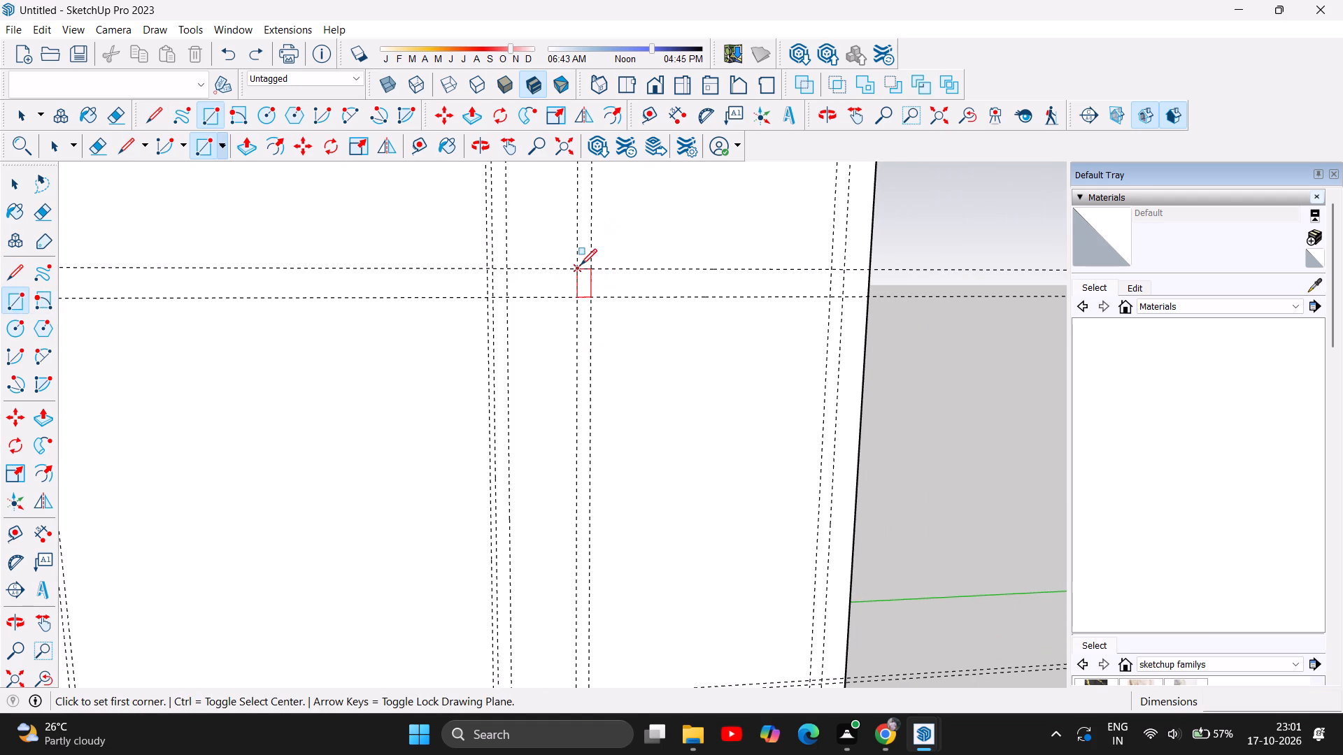
left_click(580, 266)
left_click(588, 266)
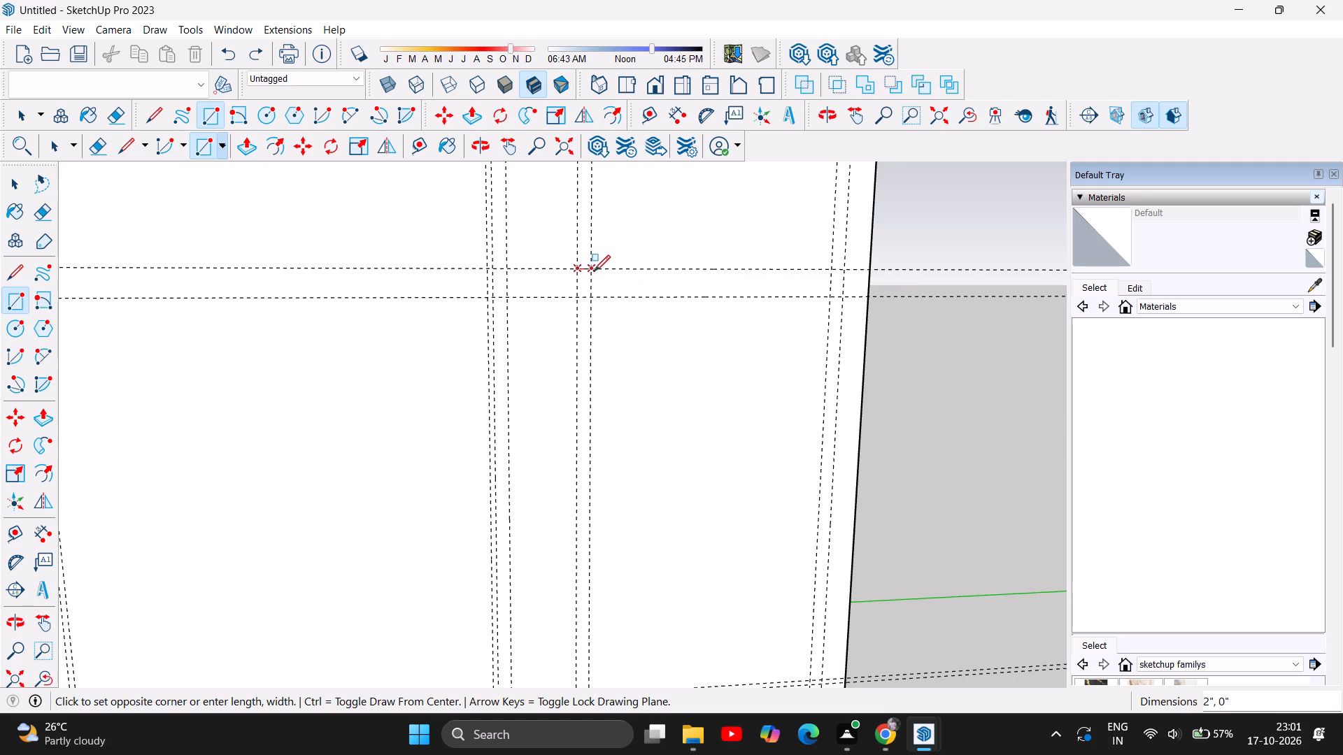
scroll(586, 347, "down", 5)
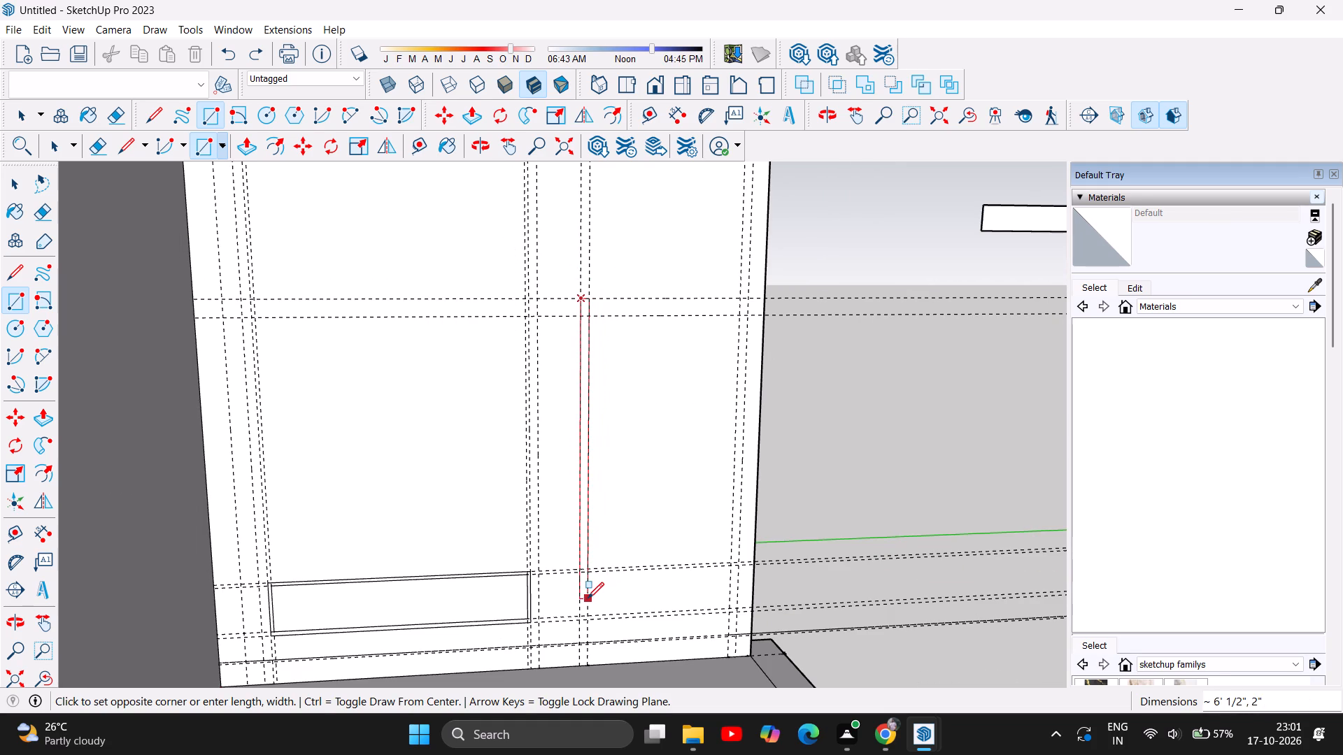
scroll(588, 644, "up", 2)
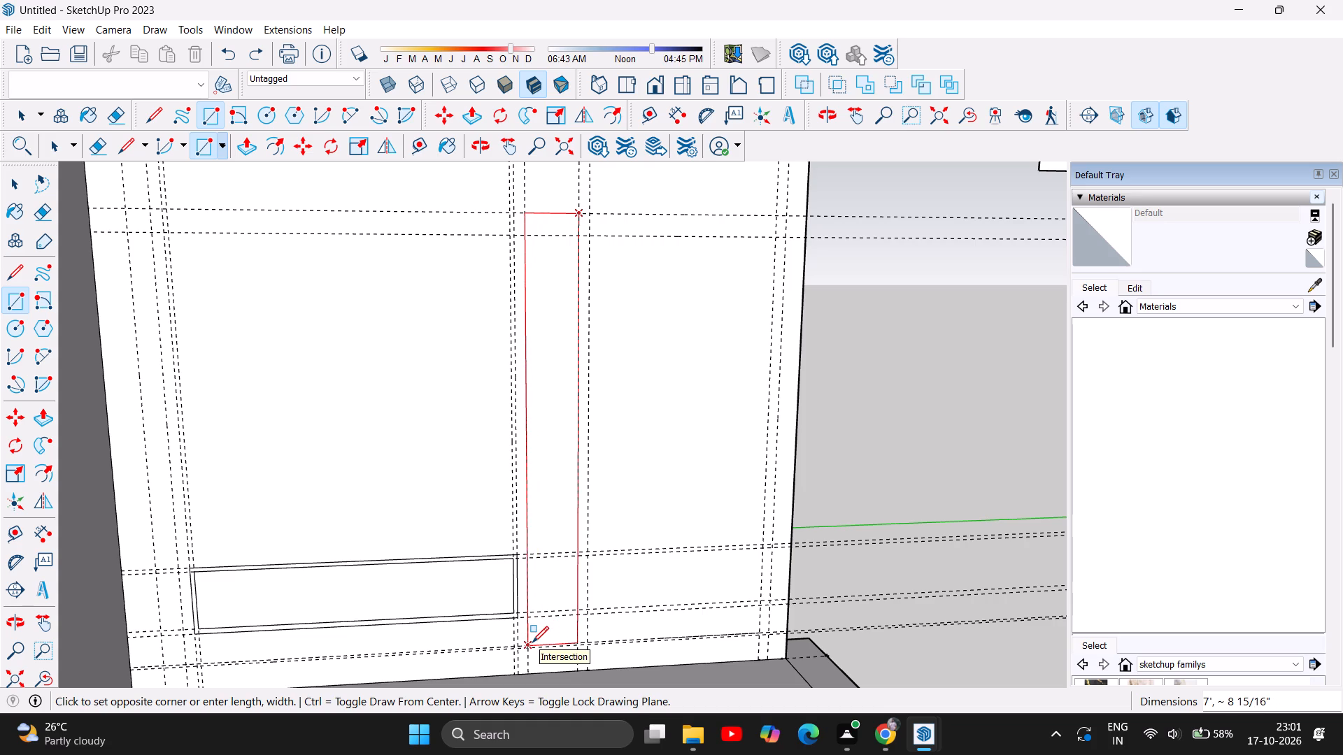
scroll(532, 642, "down", 2)
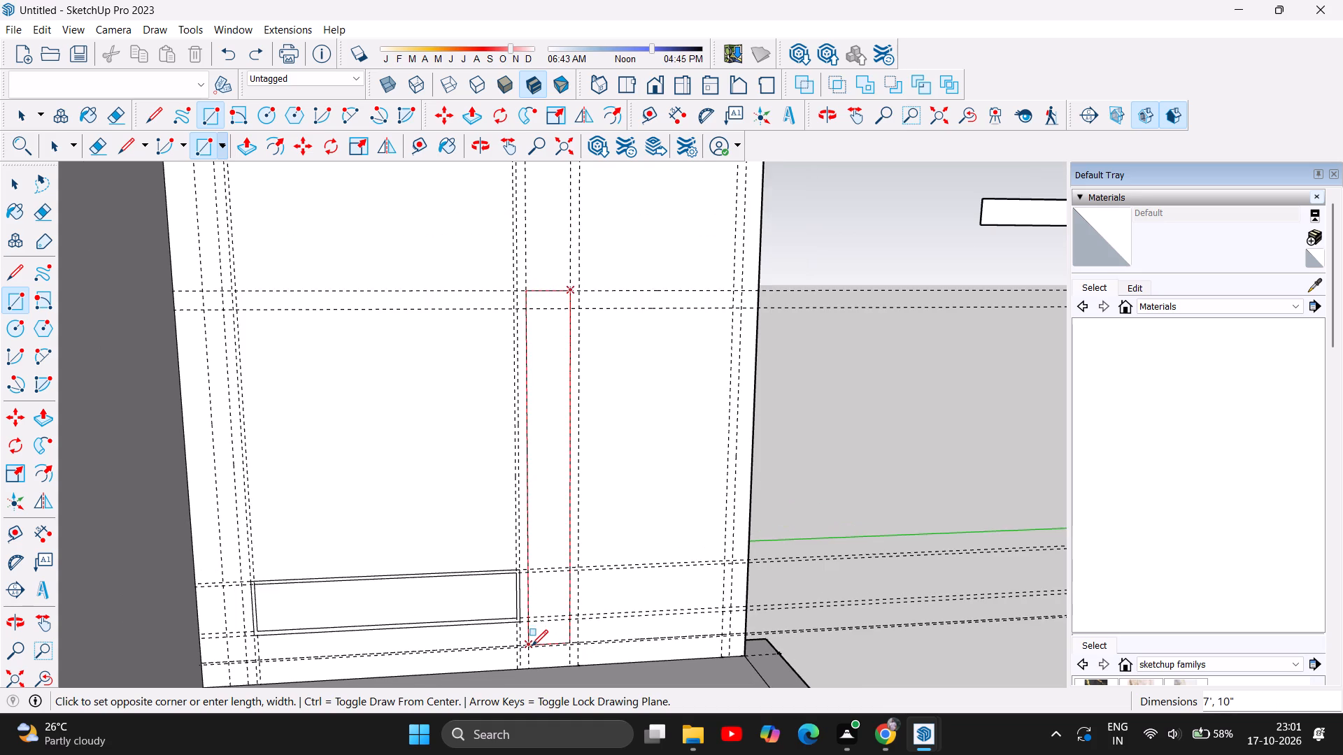
scroll(532, 646, "up", 8)
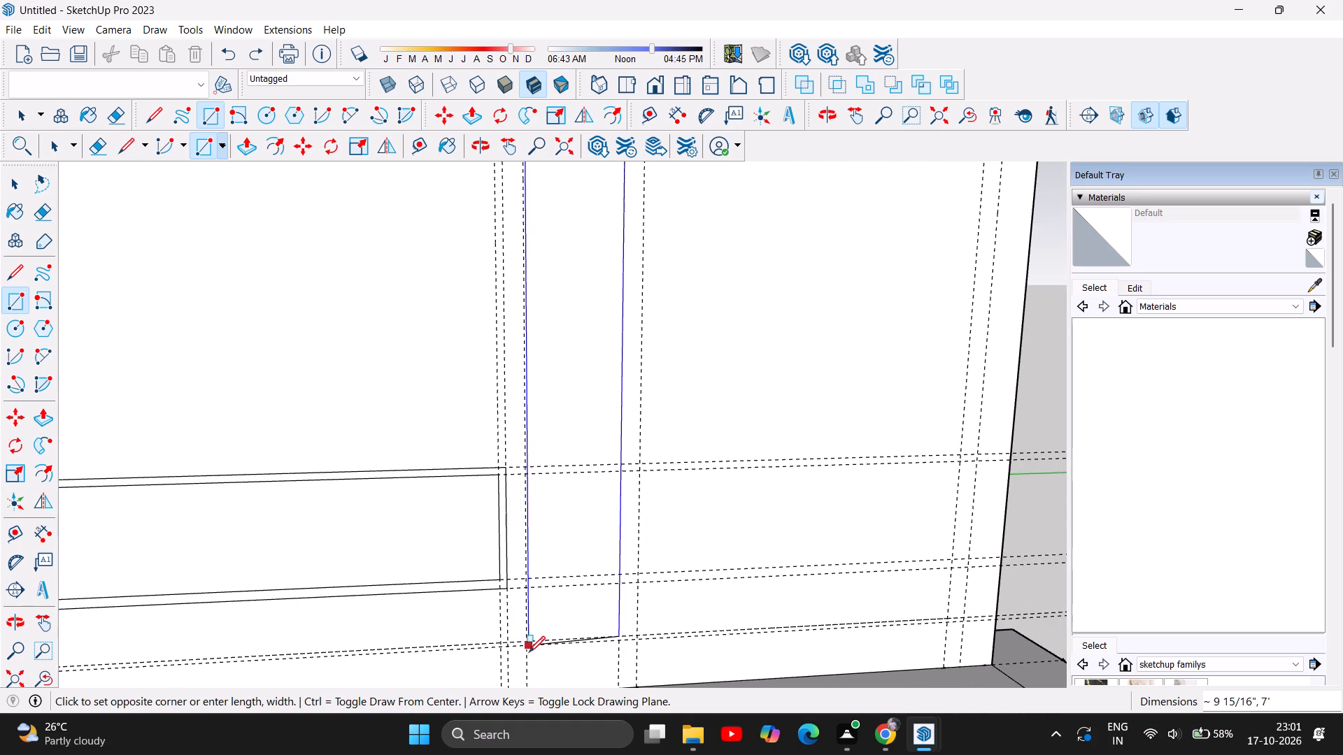
scroll(530, 659, "up", 9)
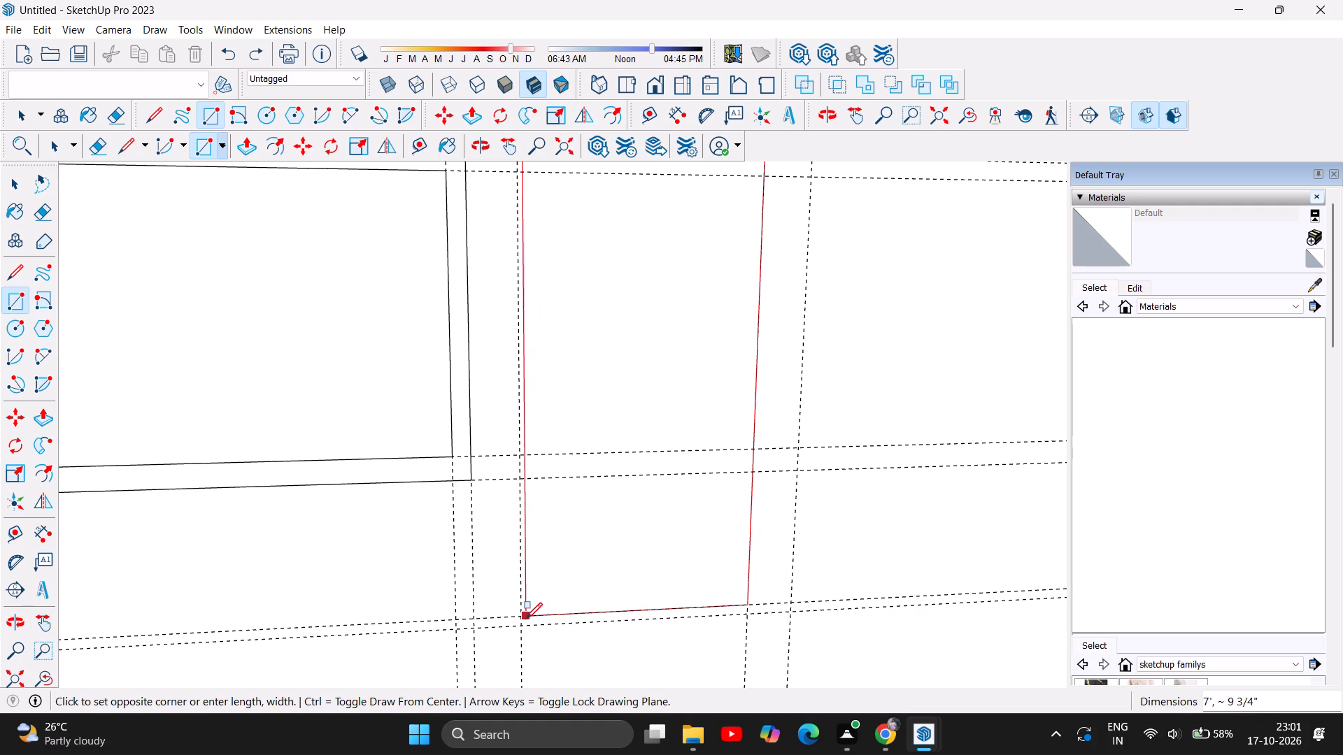
left_click(520, 619)
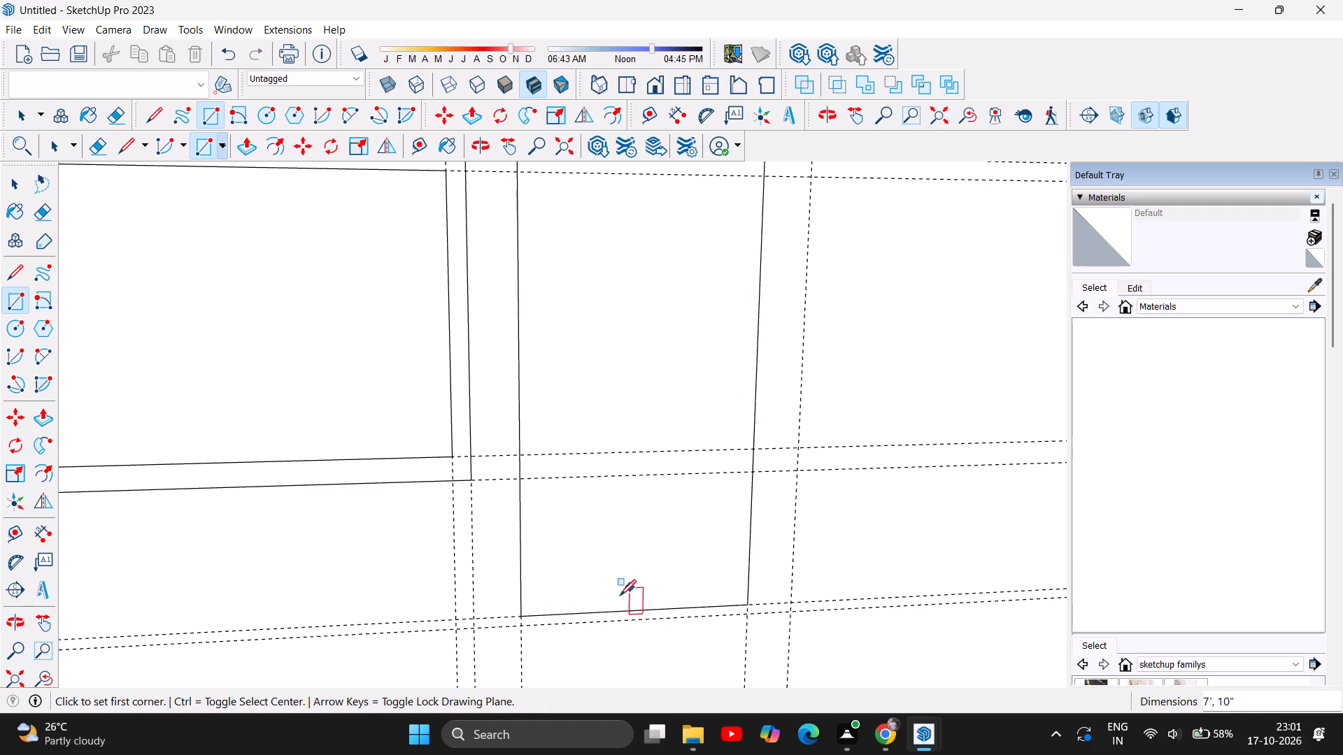
scroll(606, 596, "down", 5)
scroll(623, 503, "down", 5)
scroll(650, 607, "down", 5)
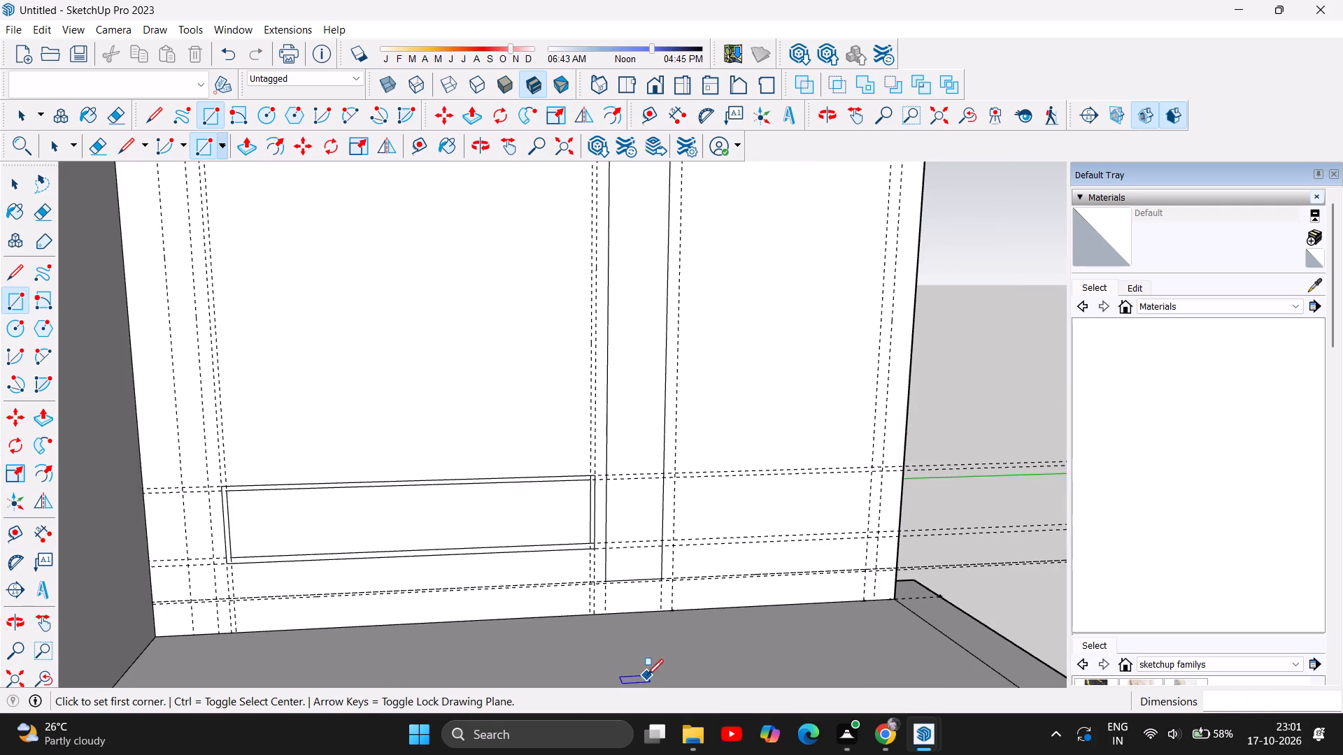
key("Escape")
Delete the lowest horizontal guide, just below the bottom edge of the tall rectangle.
left_click(16, 189)
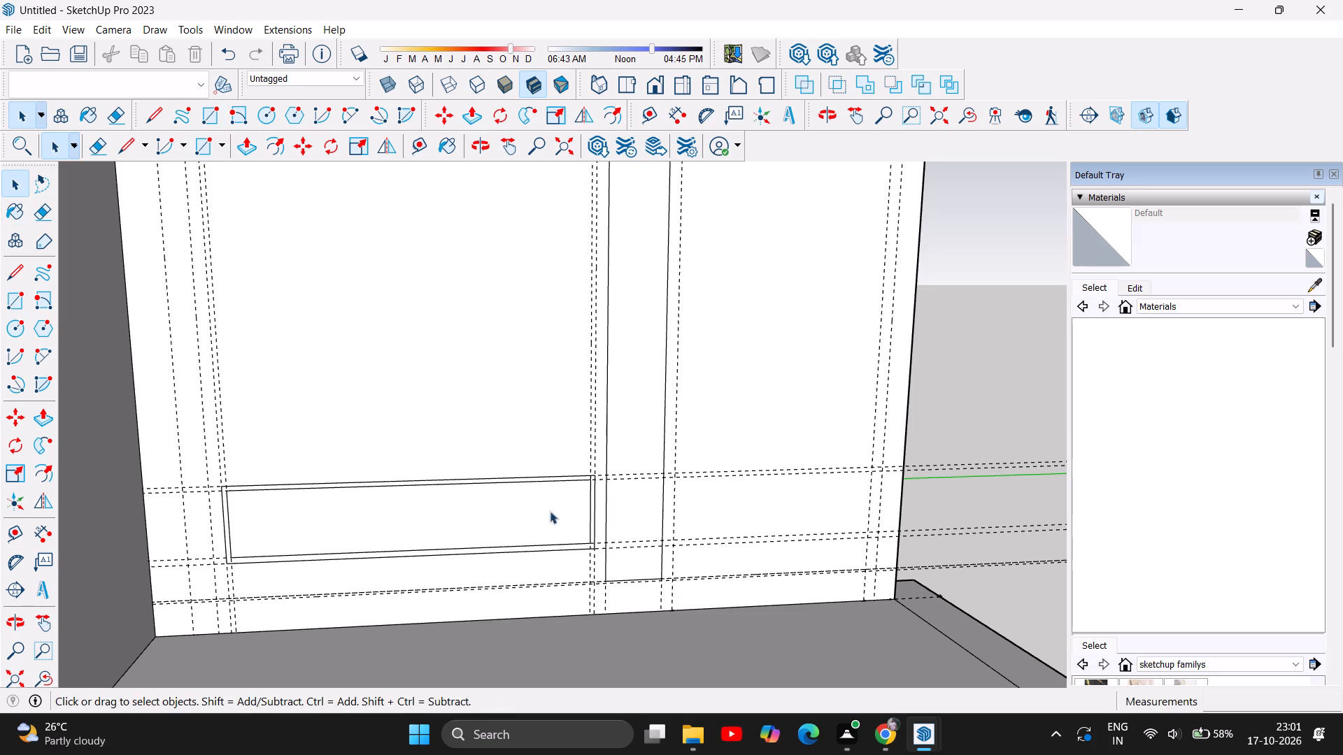
scroll(546, 595, "up", 10)
left_click(509, 564)
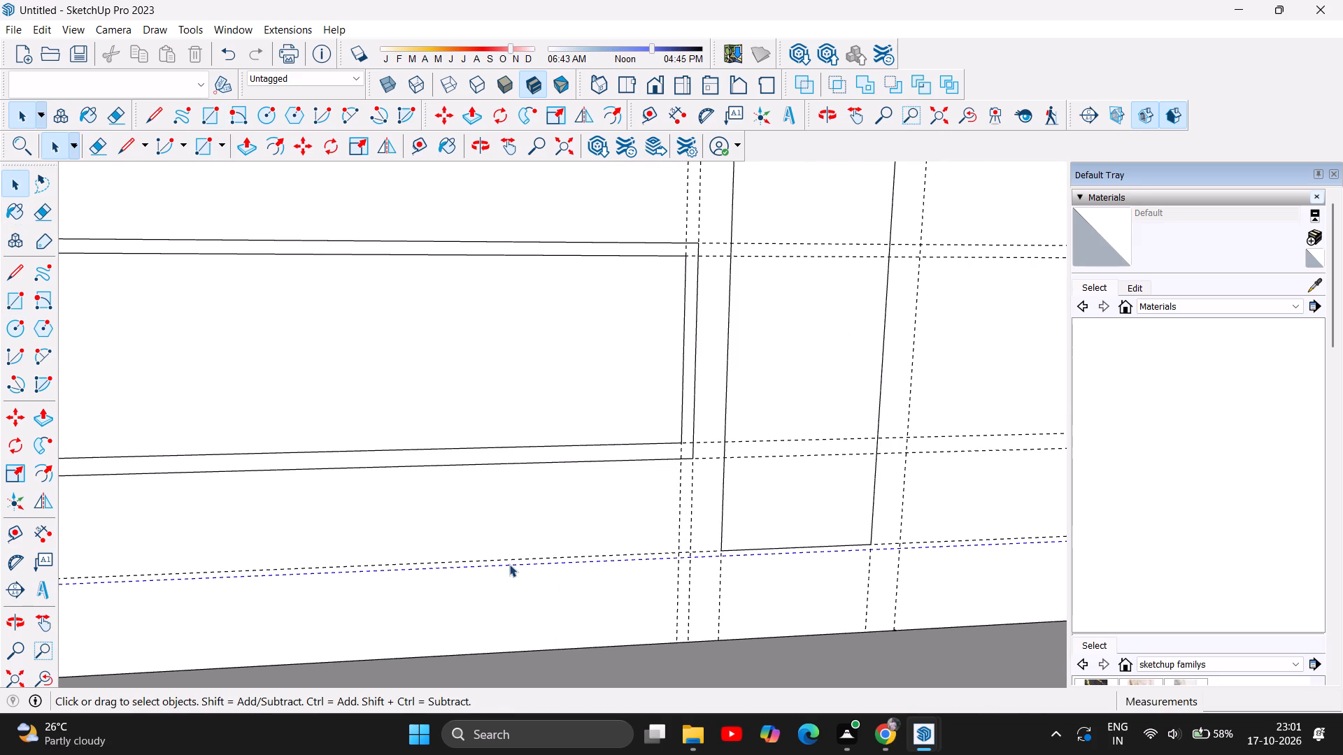
key("Delete")
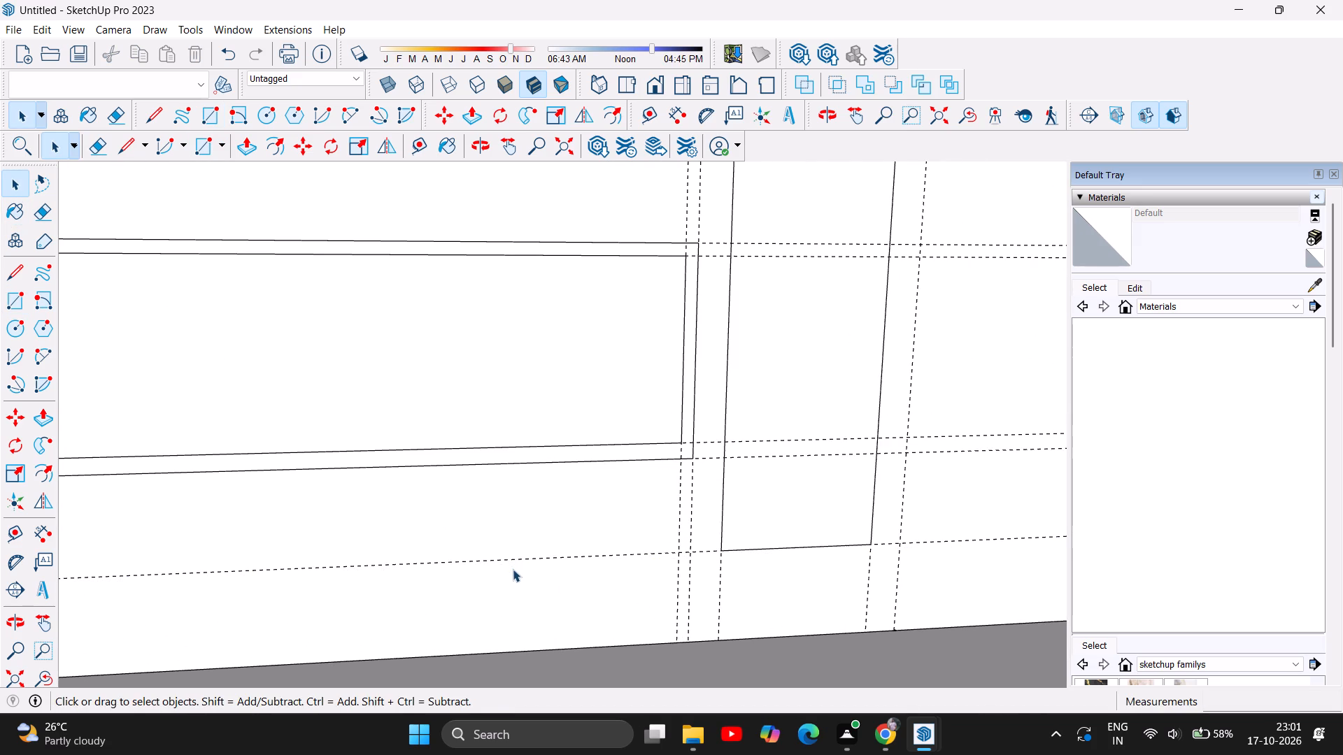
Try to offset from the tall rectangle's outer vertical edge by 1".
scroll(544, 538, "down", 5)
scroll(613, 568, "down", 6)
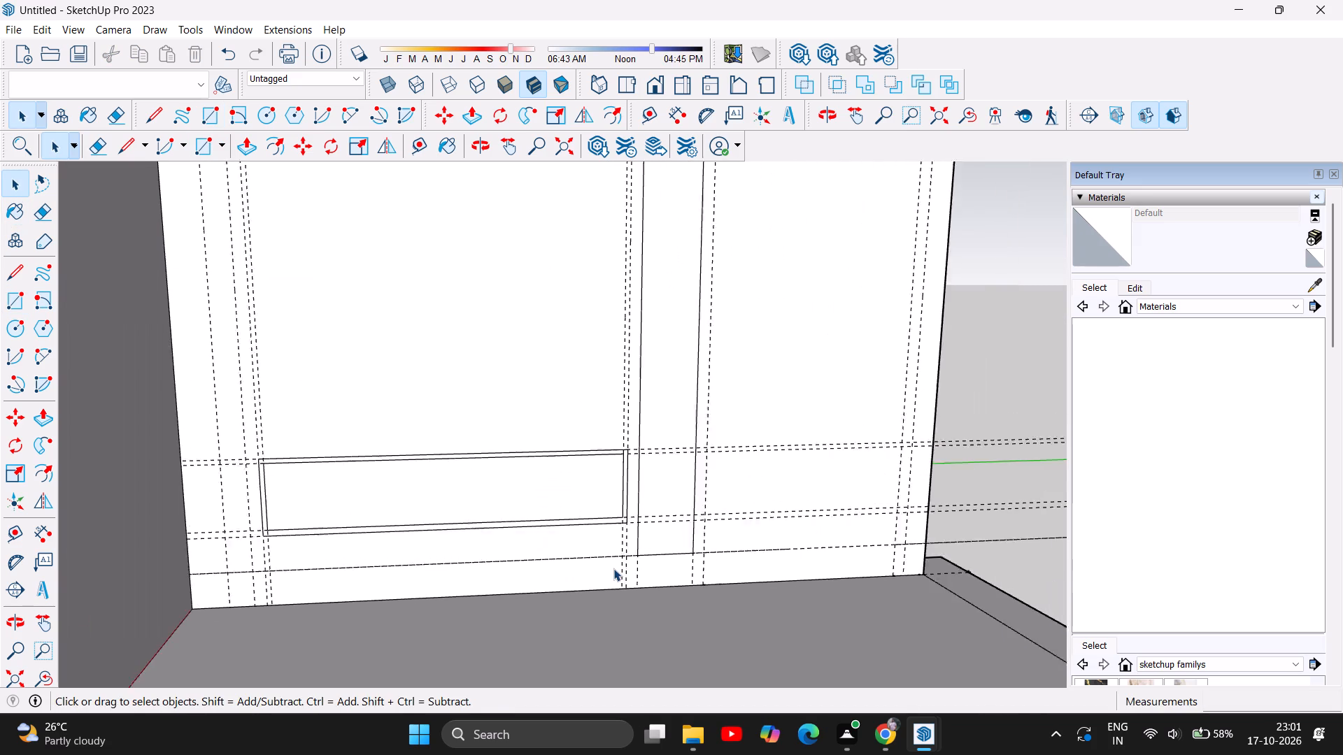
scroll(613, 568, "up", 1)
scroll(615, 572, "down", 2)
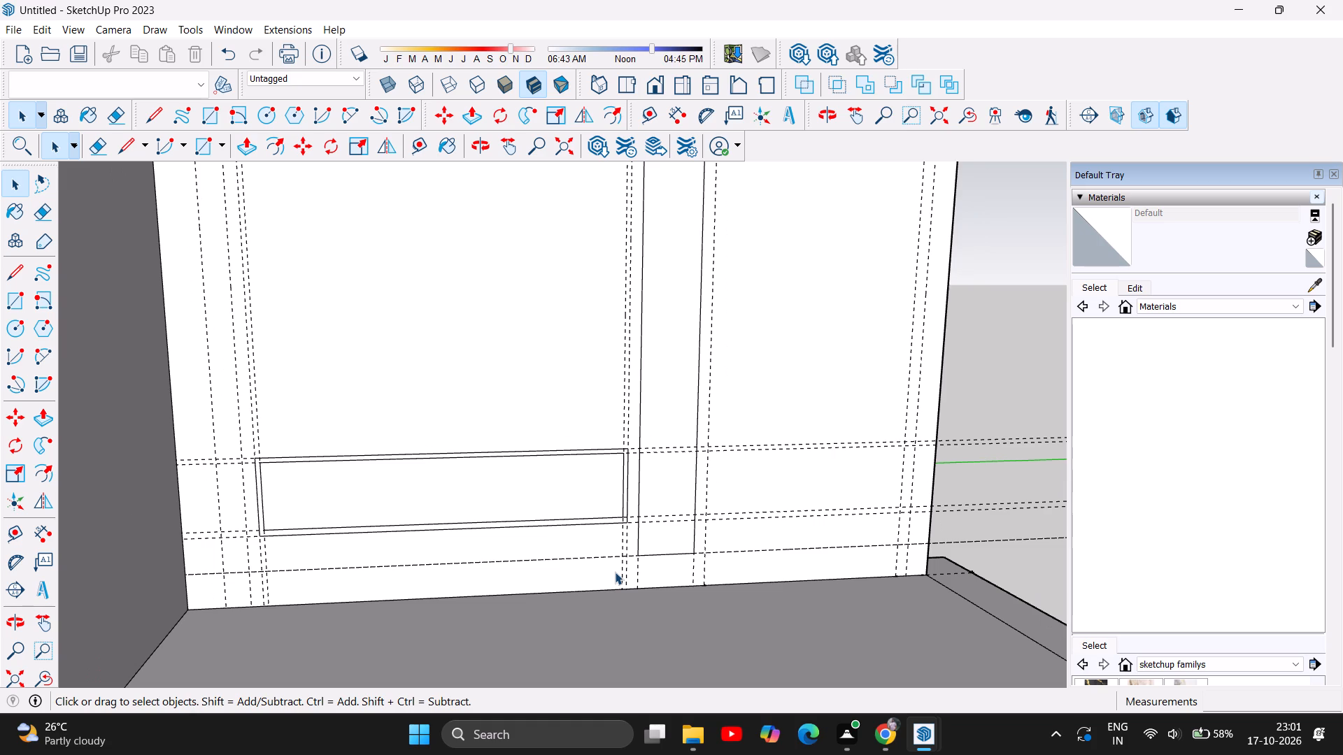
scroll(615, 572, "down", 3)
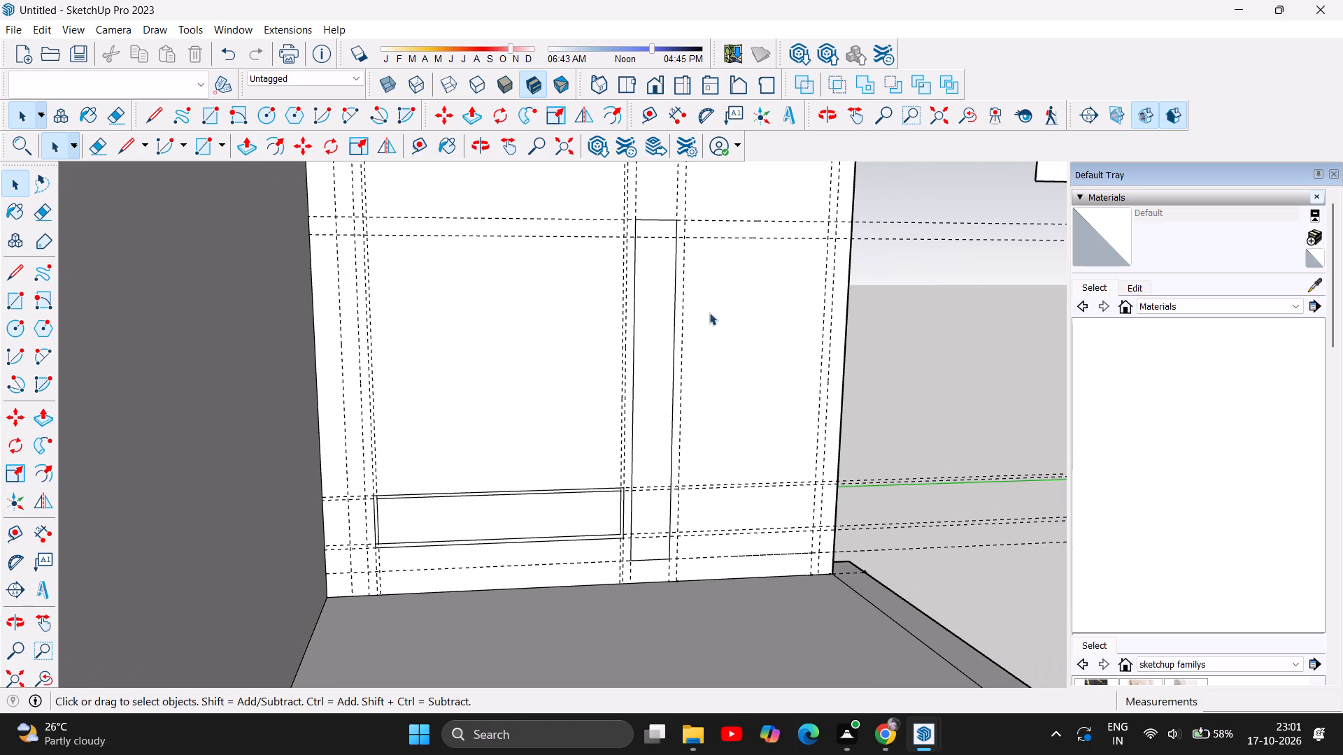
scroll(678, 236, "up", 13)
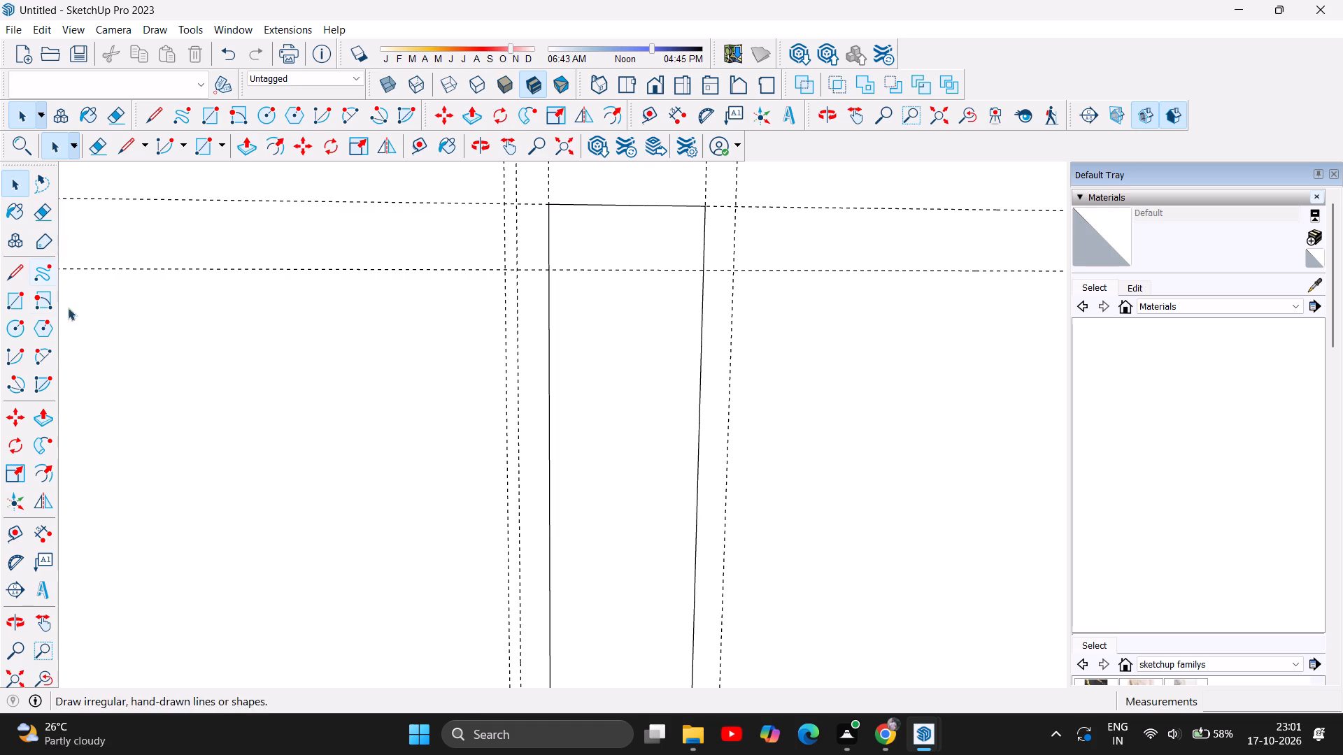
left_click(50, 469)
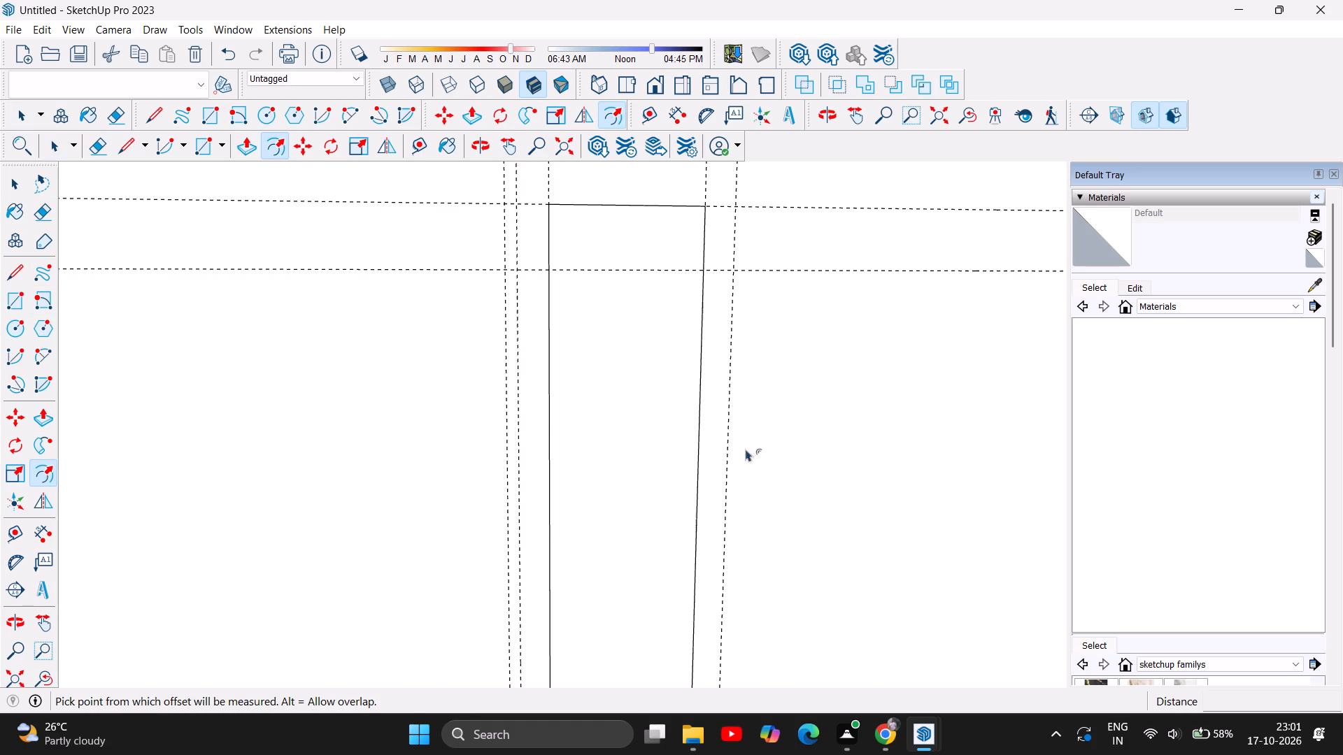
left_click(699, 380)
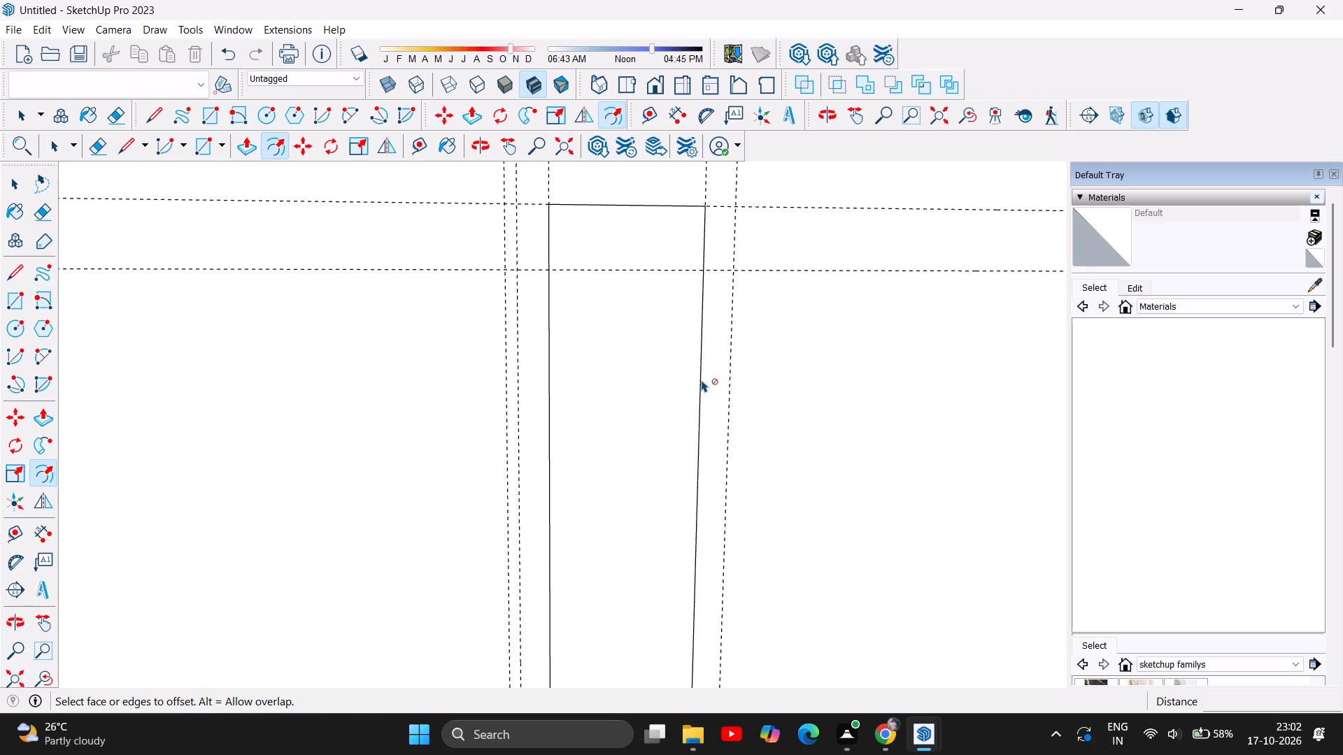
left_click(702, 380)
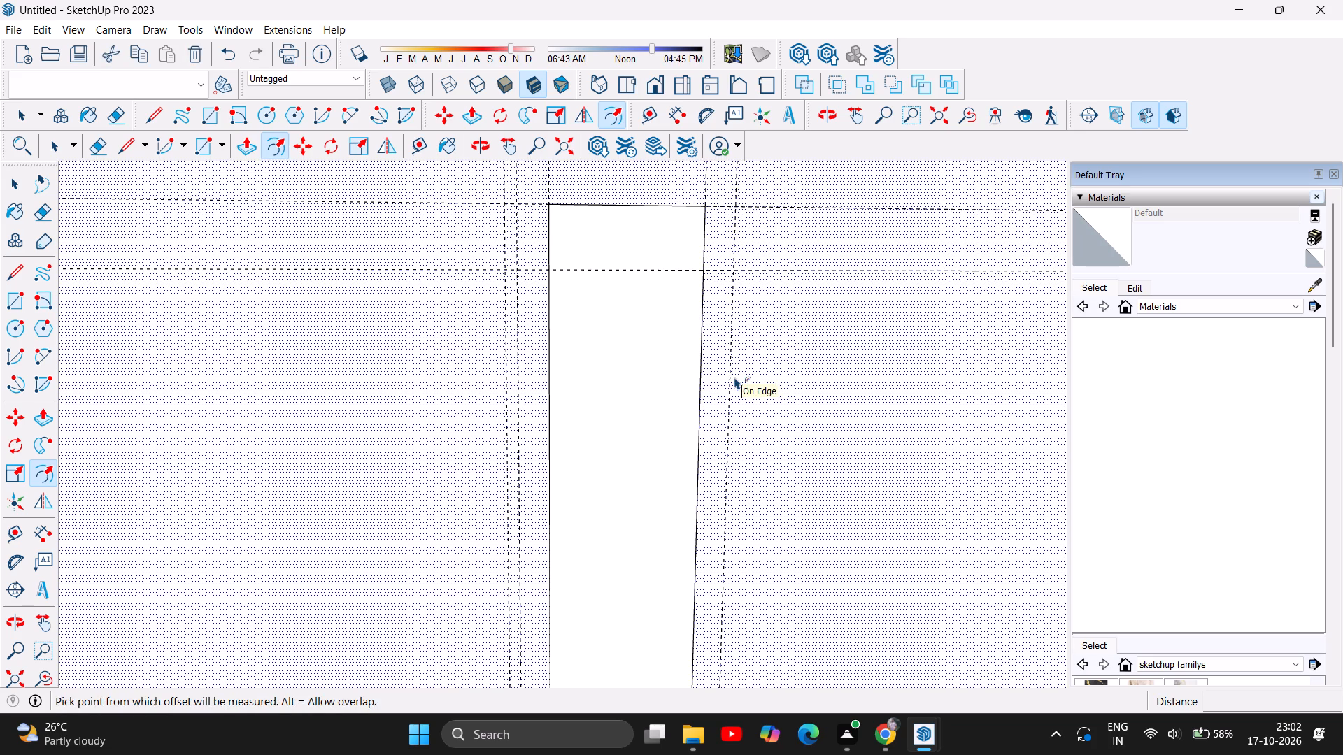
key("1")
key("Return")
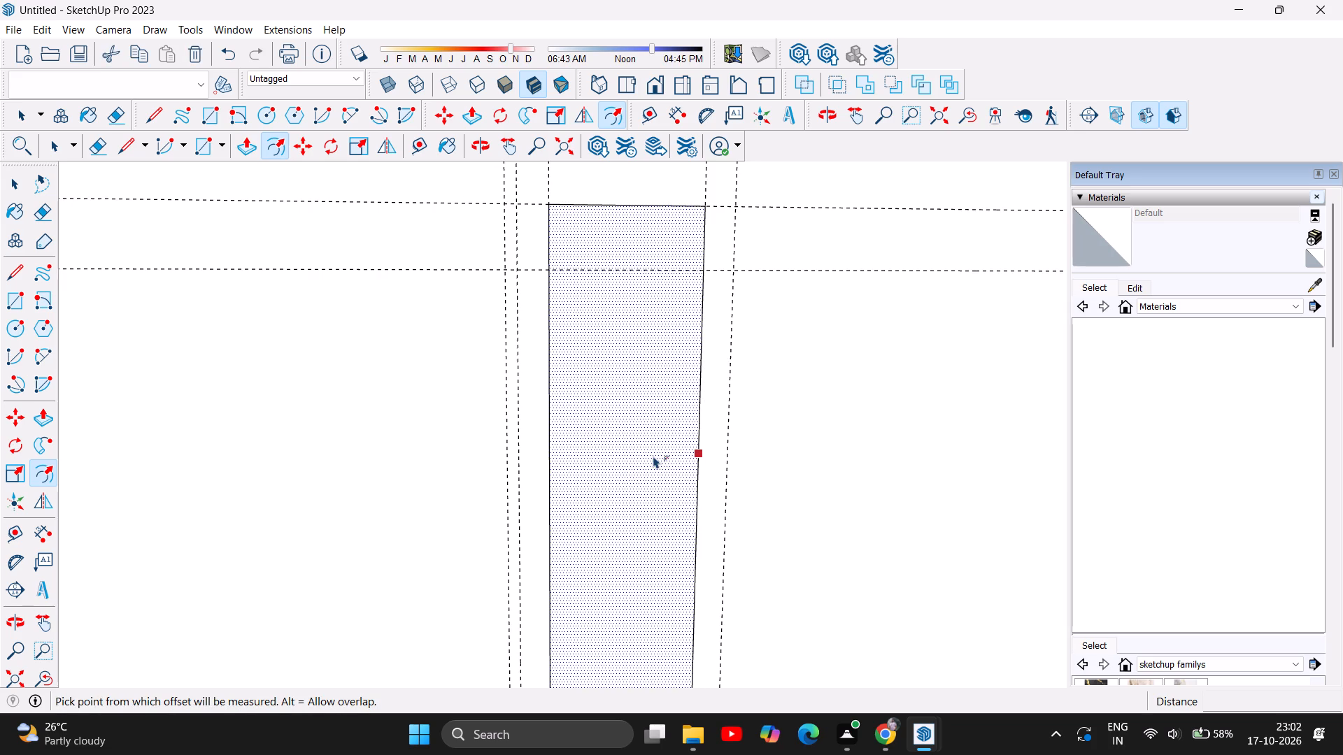
Offset the tall rectangle outward by 2" to the adjacent vertical guides, forming its outer frame.
left_click(554, 456)
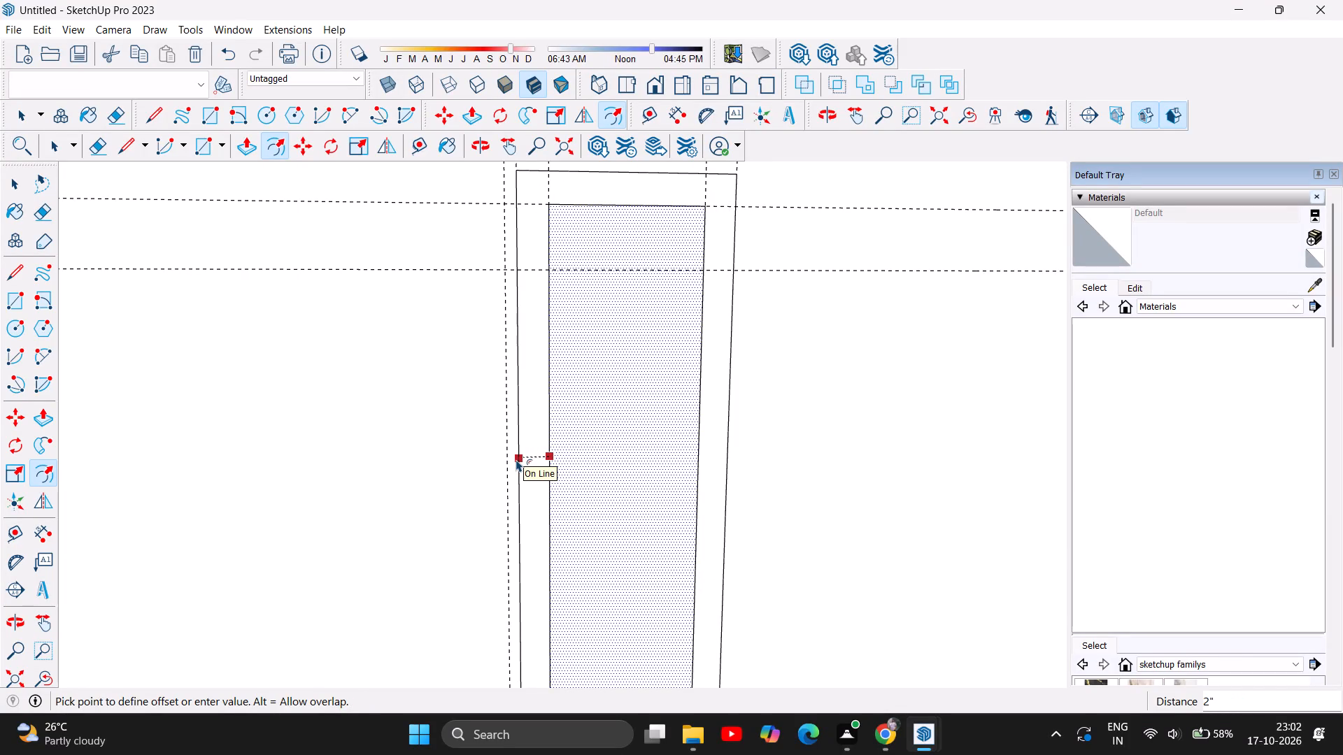
left_click(516, 459)
scroll(649, 465, "down", 6)
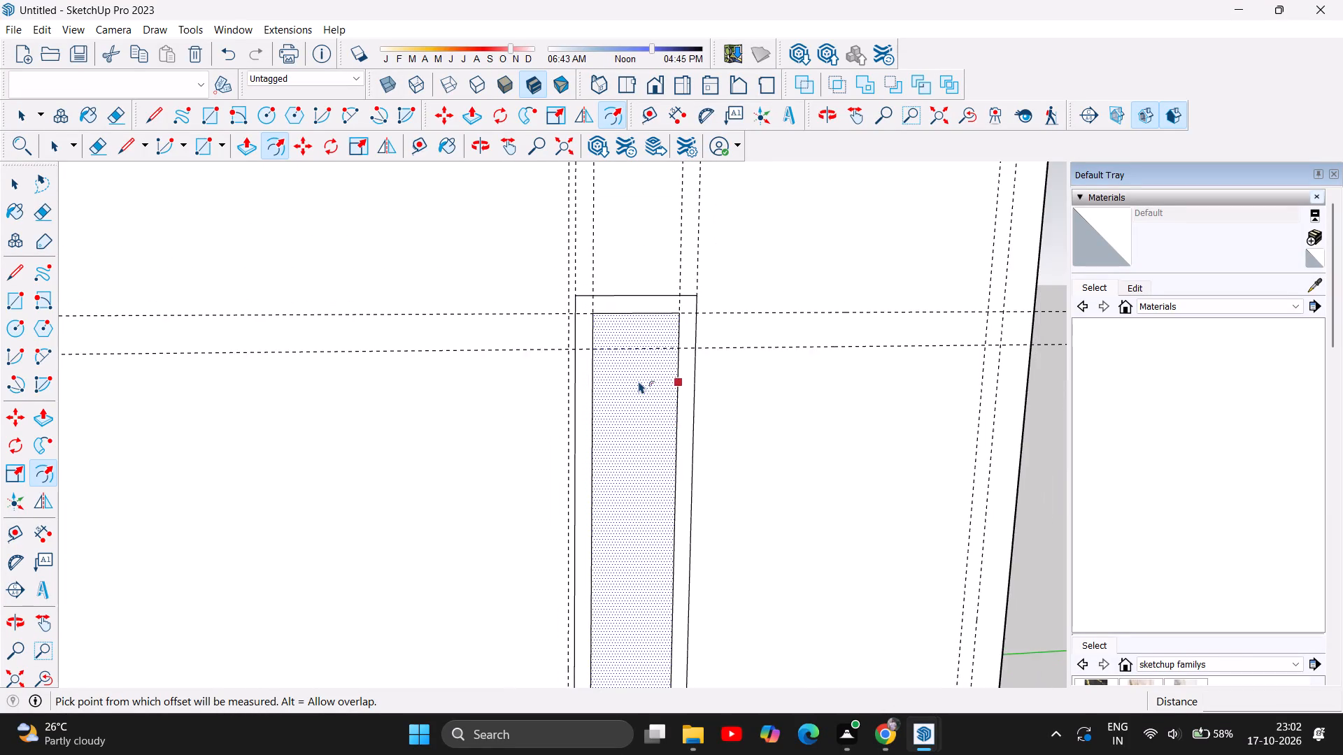
scroll(639, 381, "down", 11)
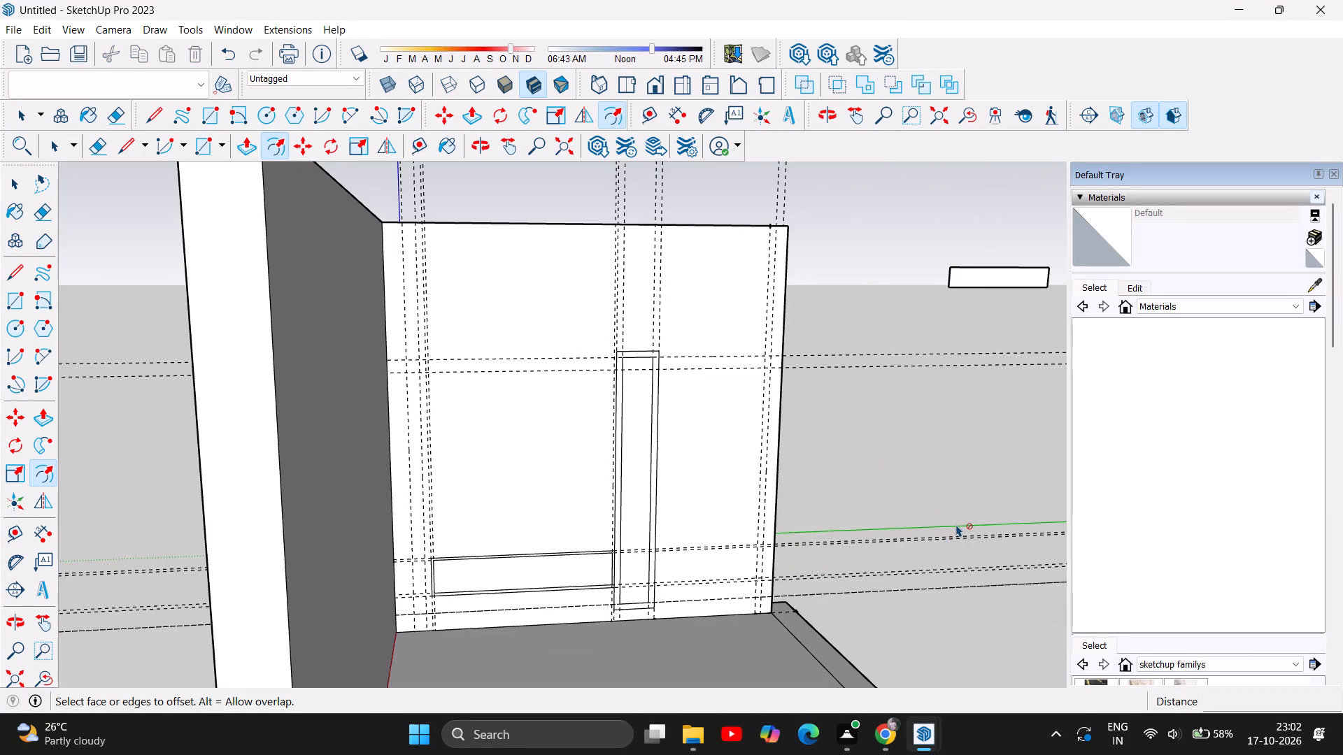
key("Escape")
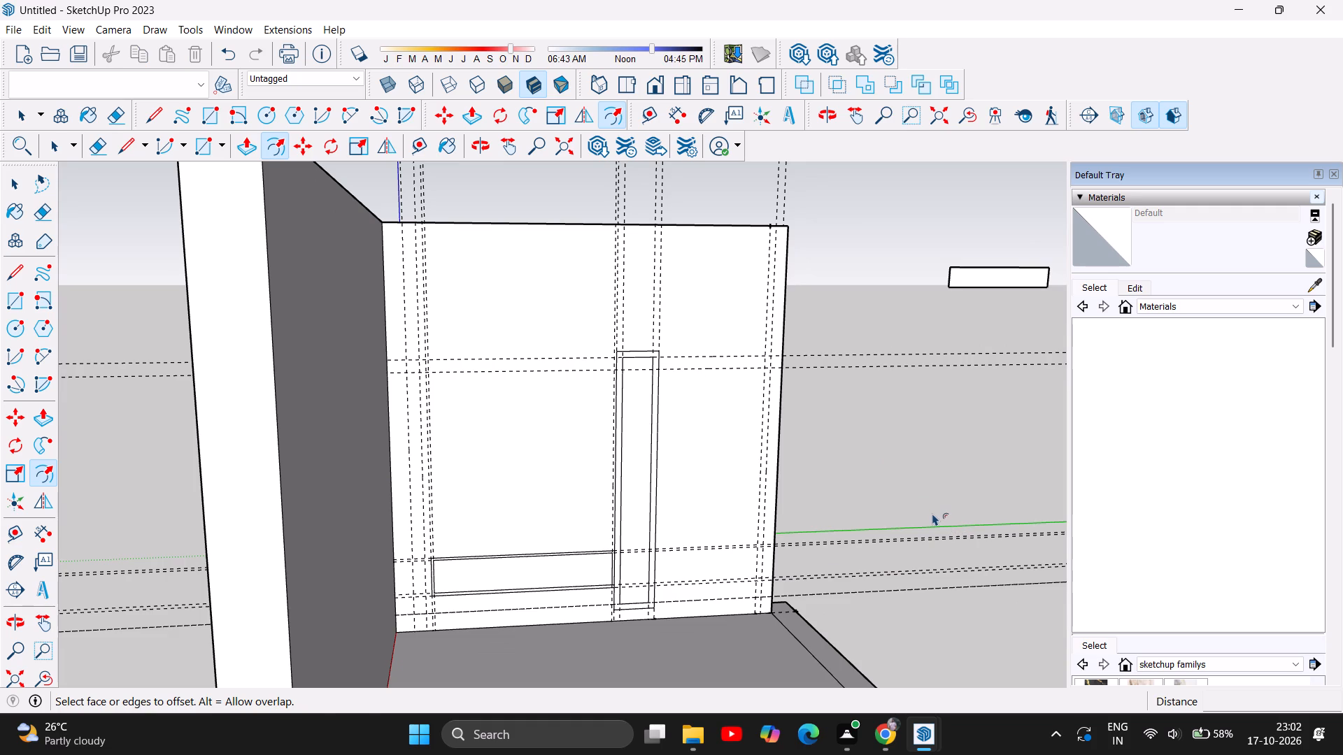
Draw a 1' 2" line across the tall framed panel, continuing the lower panel's outer bottom edge to the far outer edge.
scroll(669, 619, "up", 3)
scroll(602, 614, "up", 4)
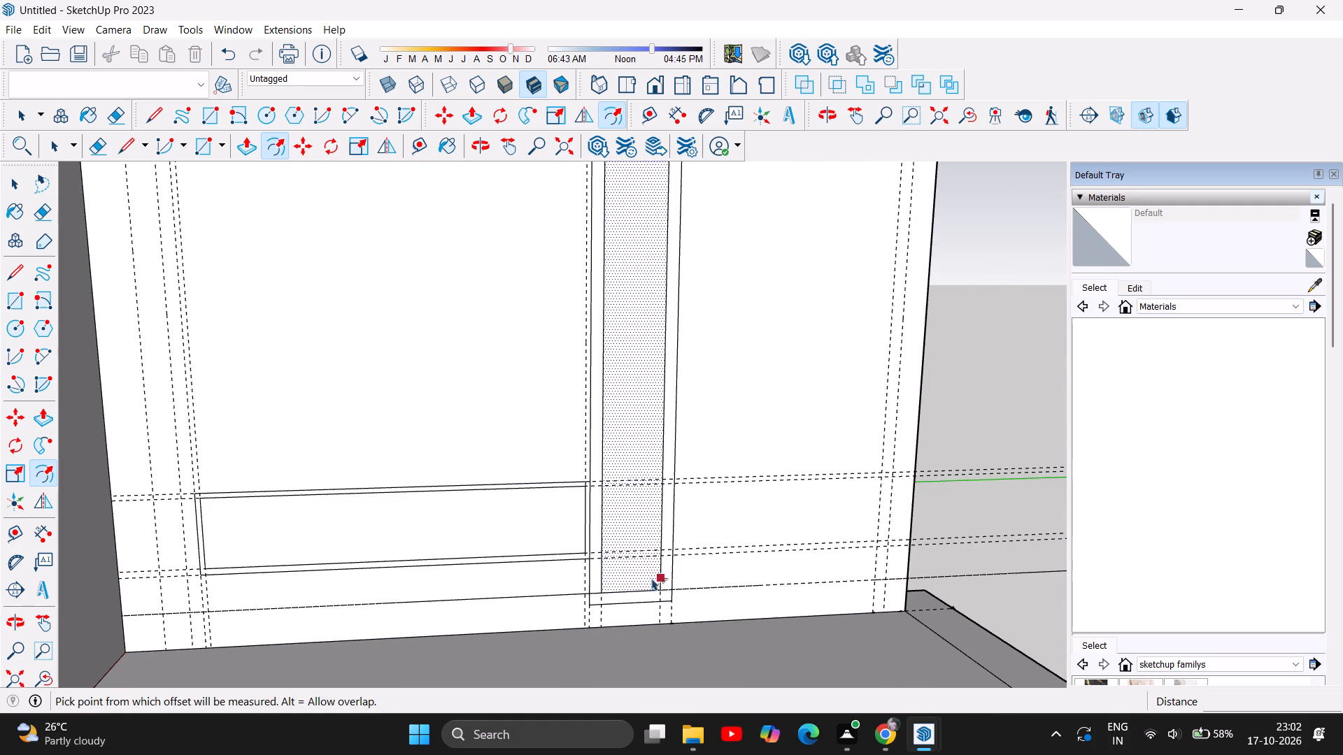
scroll(671, 568, "up", 7)
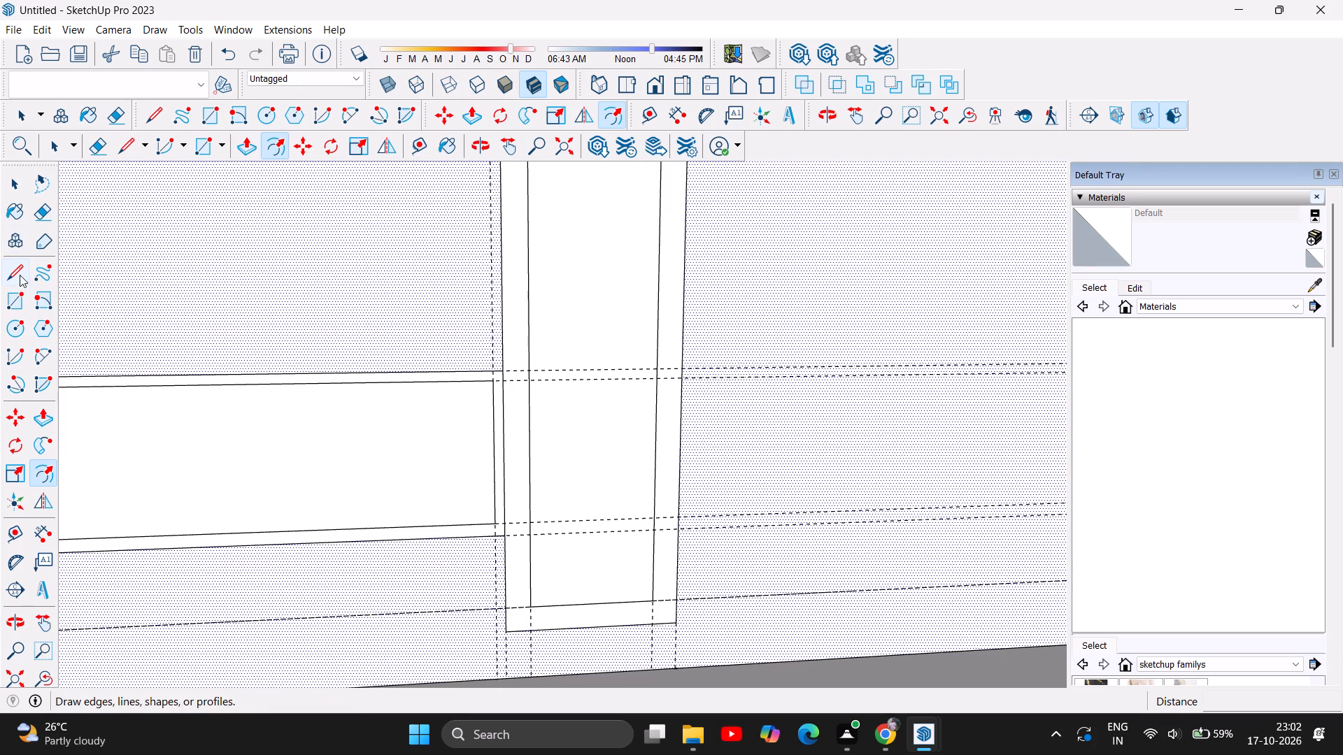
left_click(20, 276)
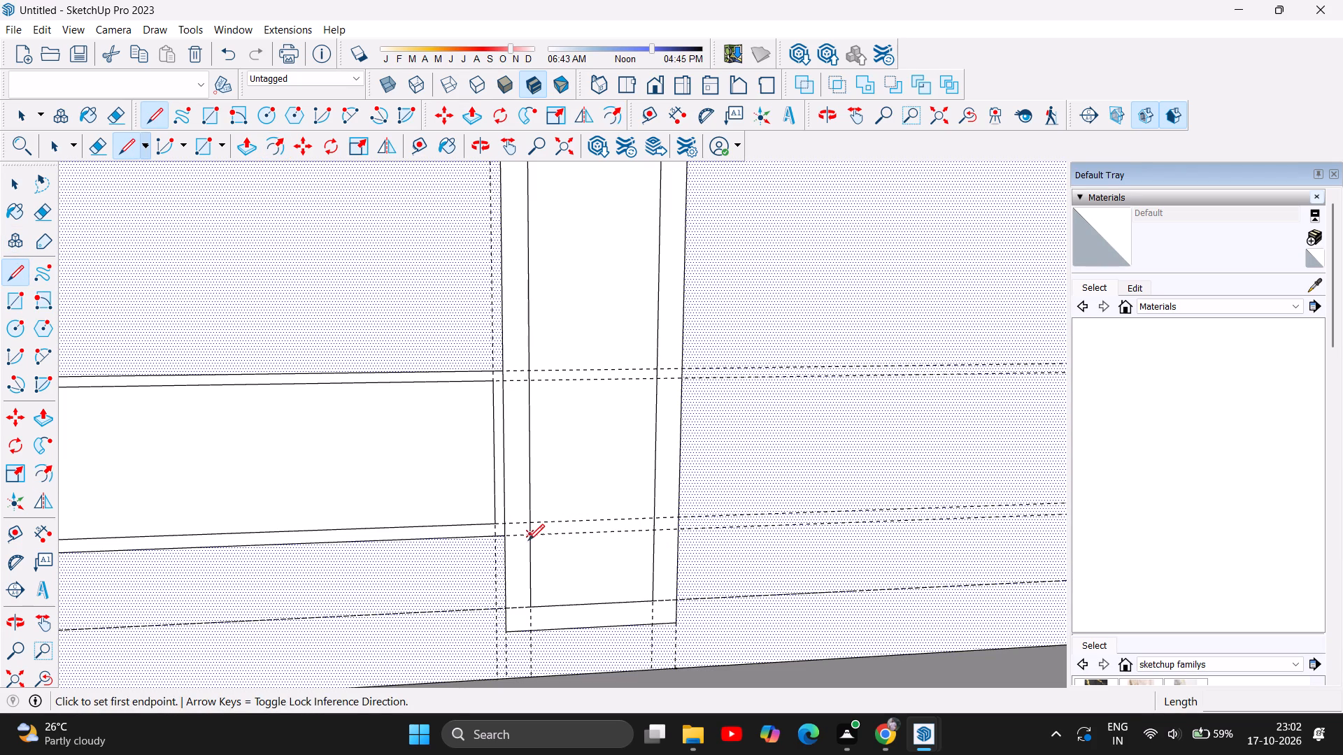
left_click(507, 538)
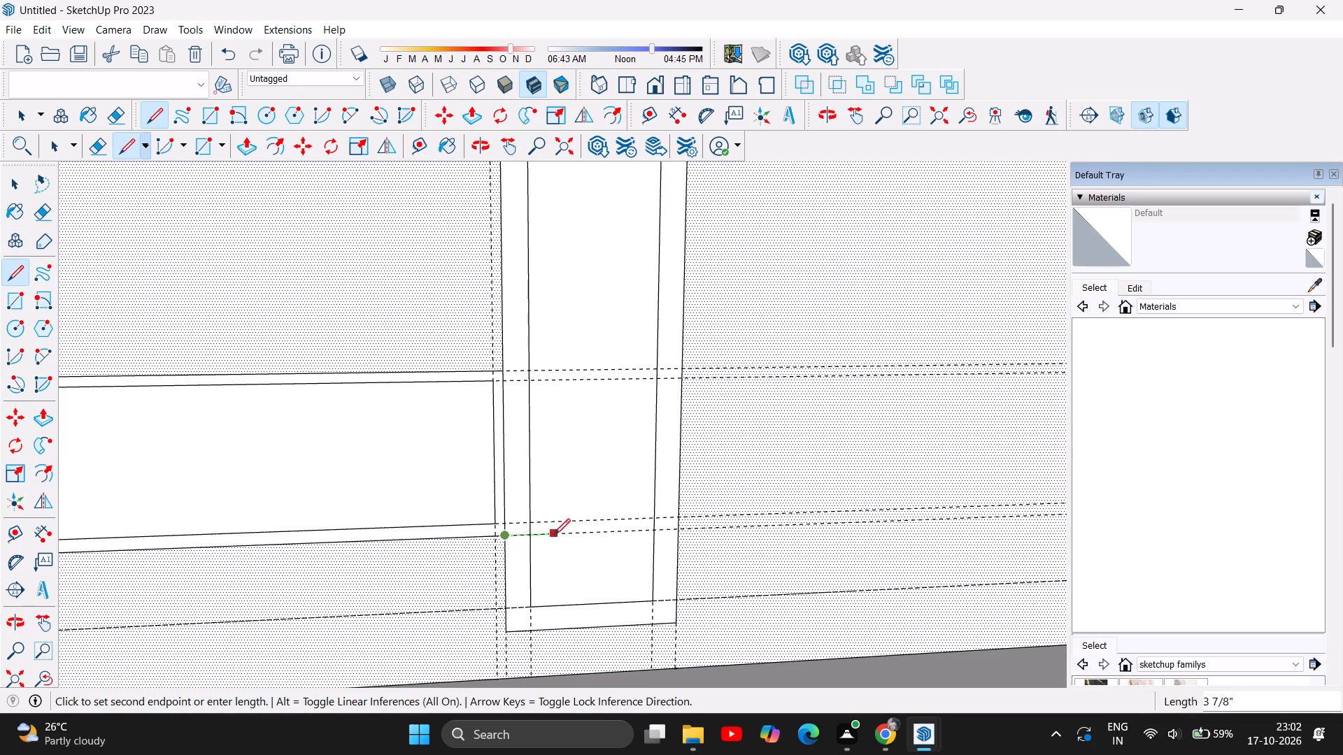
left_click(680, 528)
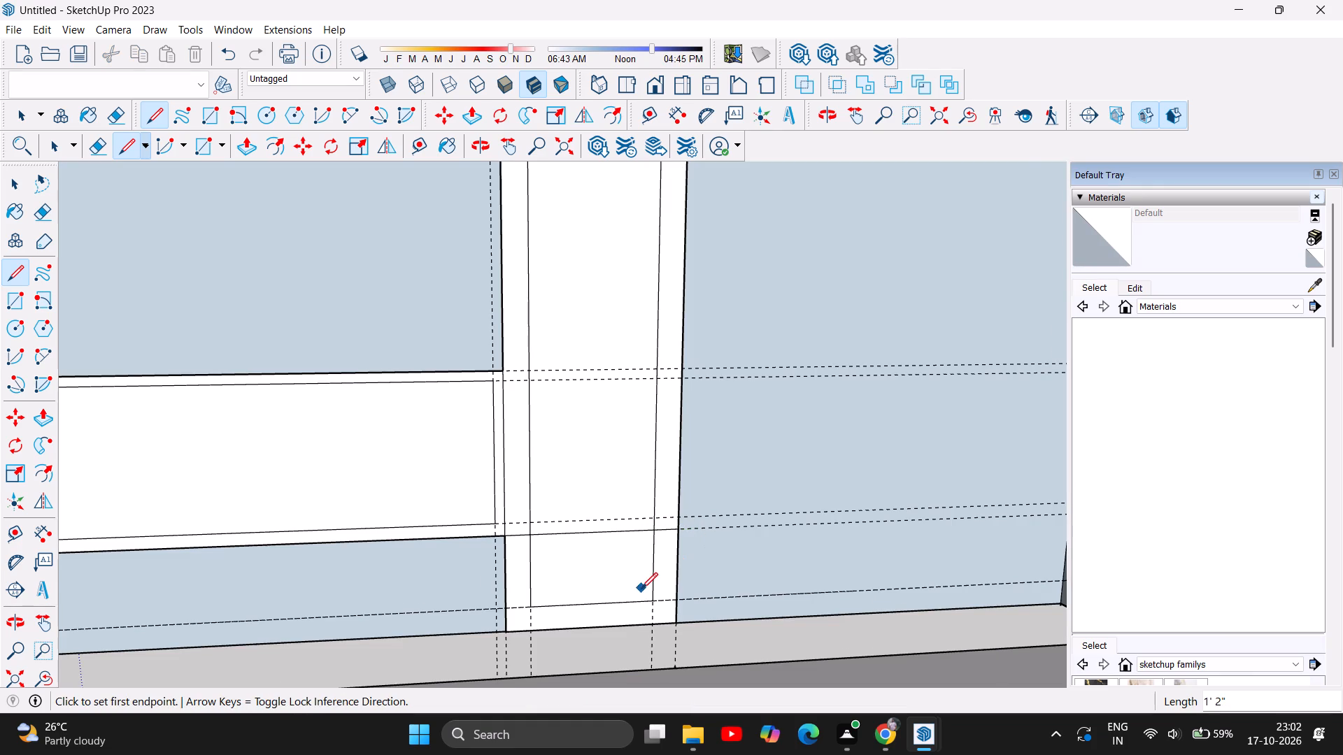
scroll(641, 589, "down", 5)
scroll(537, 556, "down", 9)
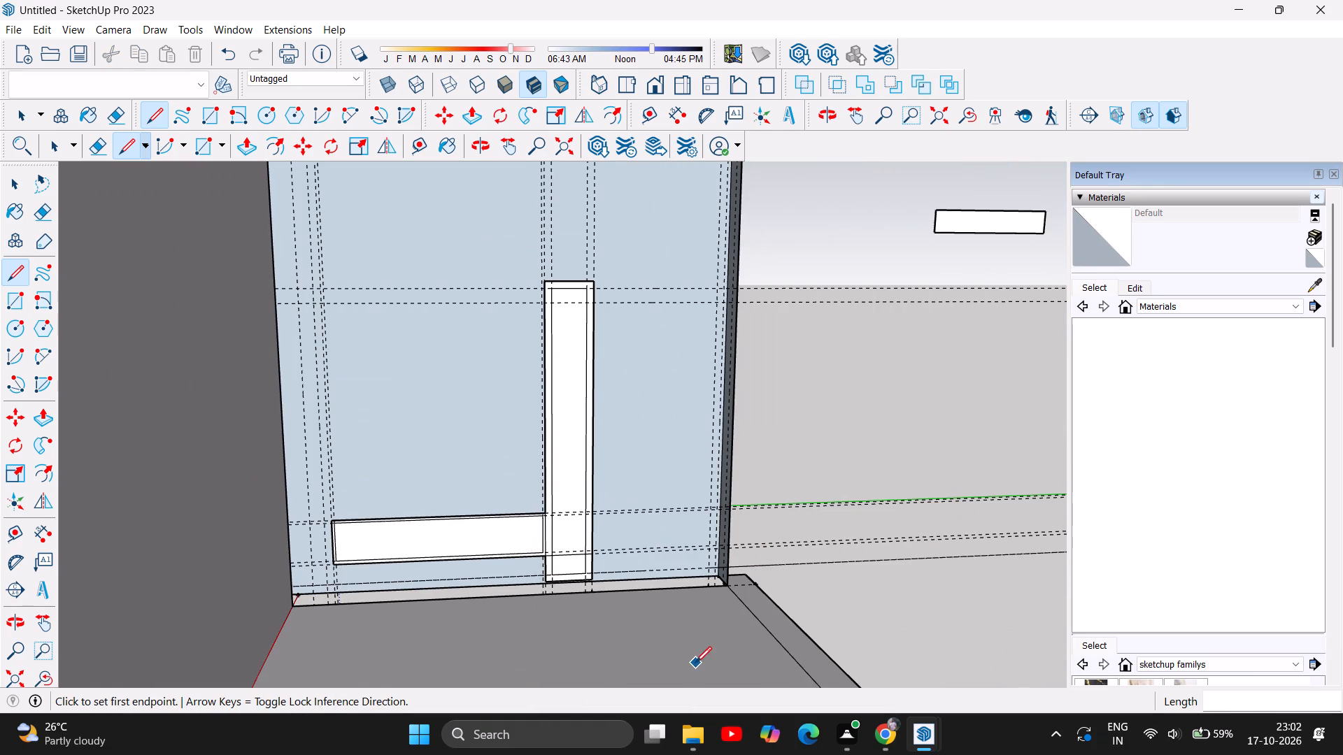
scroll(444, 549, "down", 4)
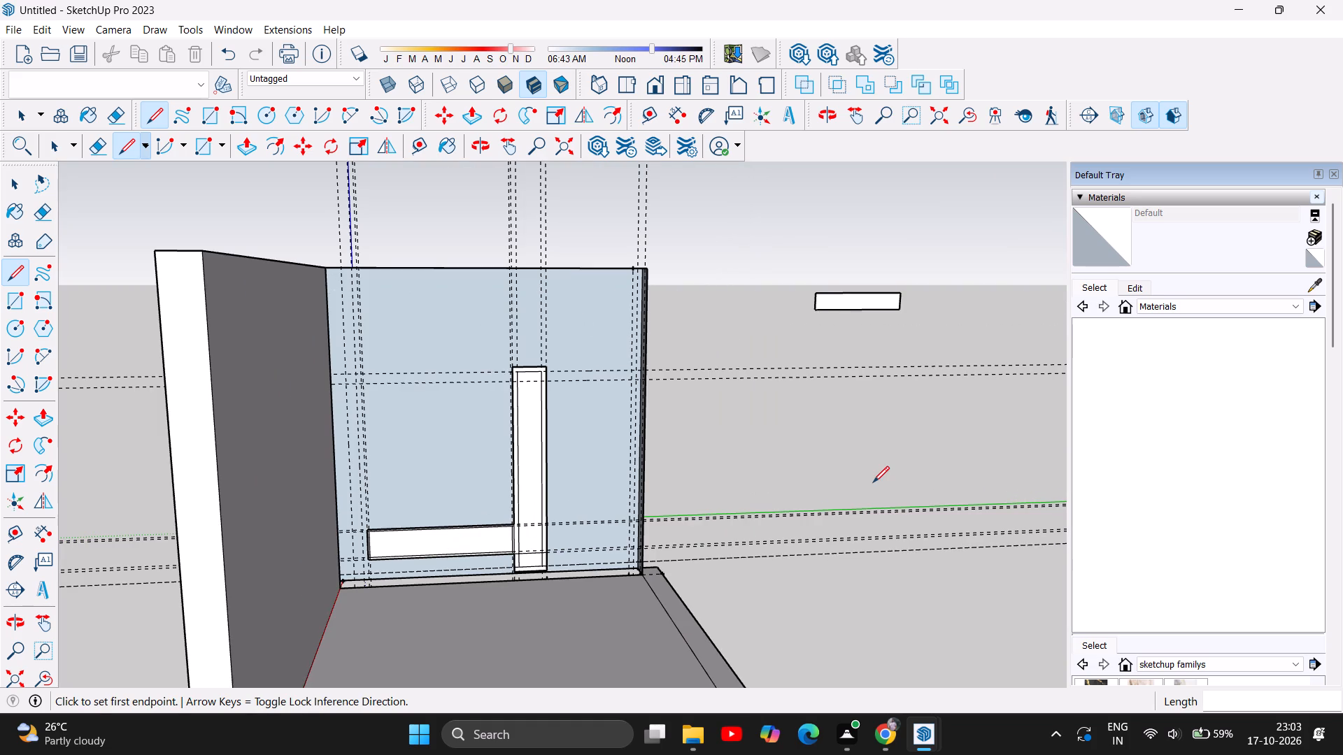
key("Escape")
Draw a parallel 1' 2" line across the tall panel along the guide level with the lower panel's inner bottom edge.
scroll(569, 554, "up", 9)
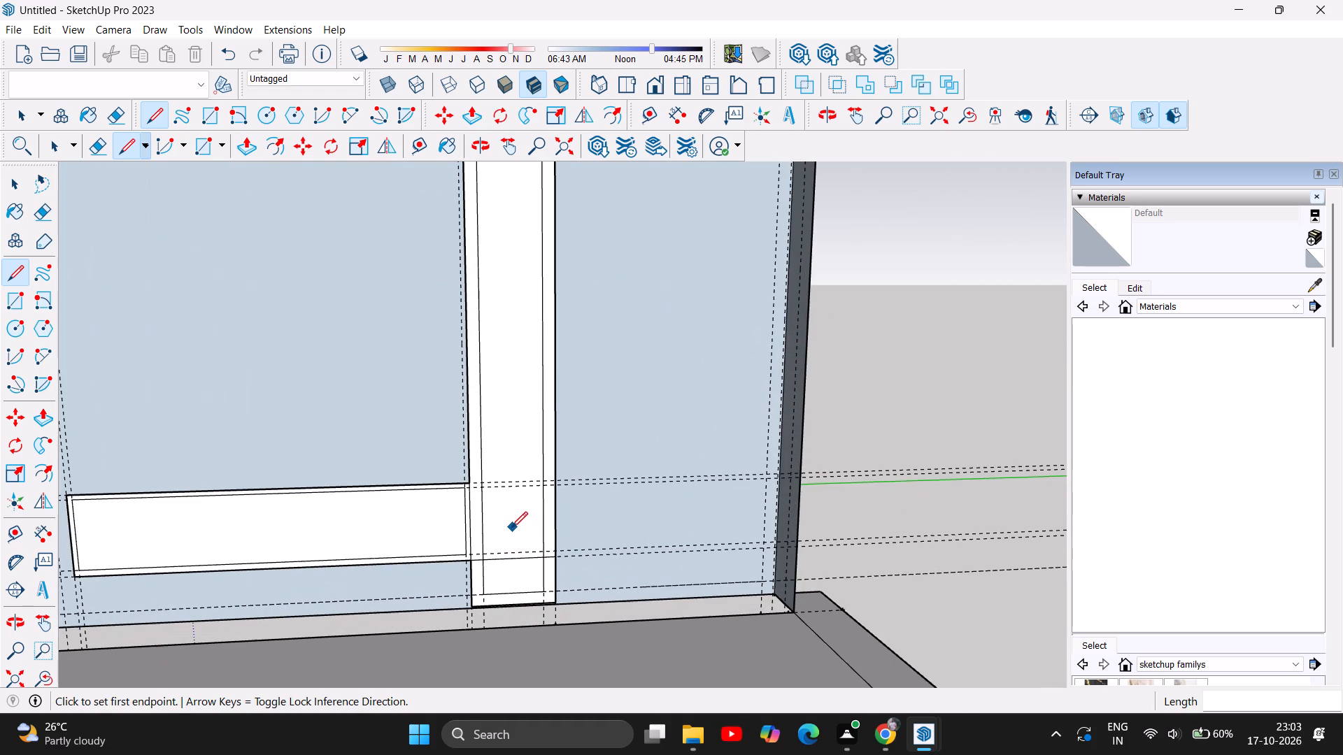
scroll(506, 519, "up", 5)
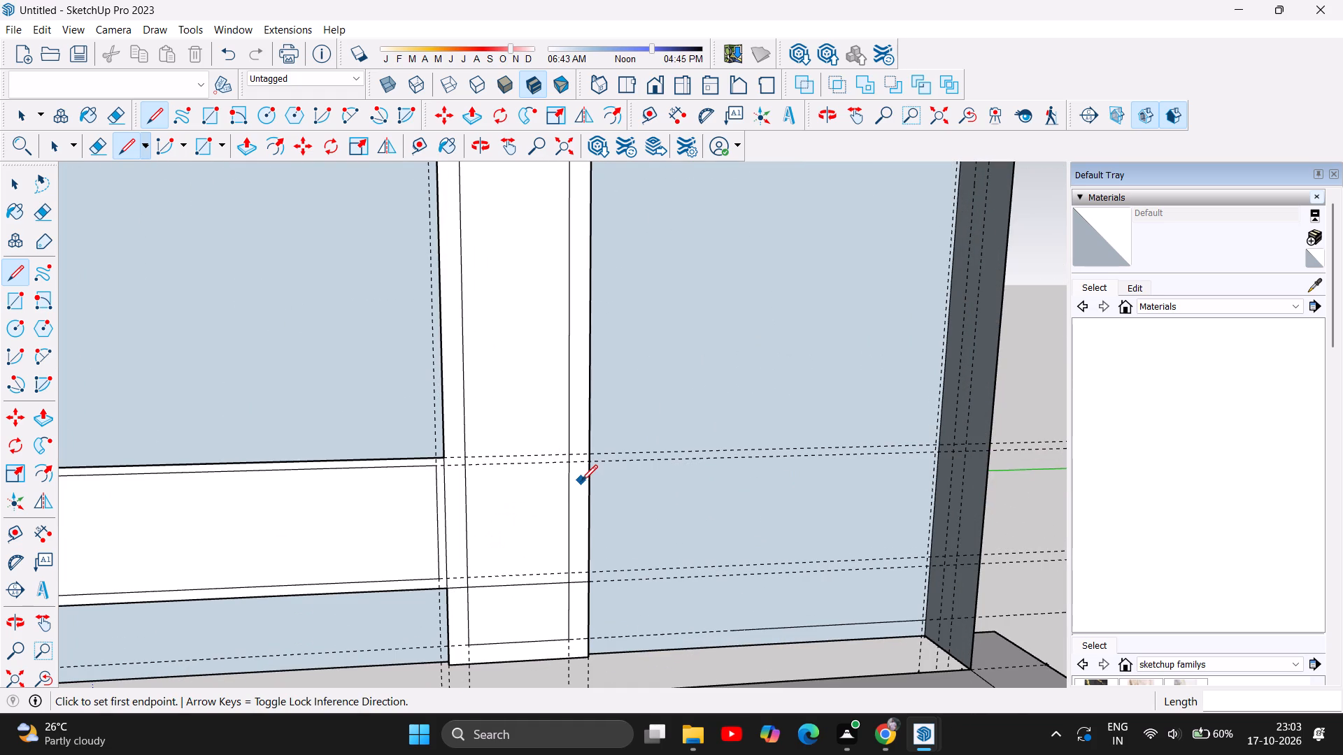
scroll(582, 482, "down", 1)
scroll(516, 646, "up", 6)
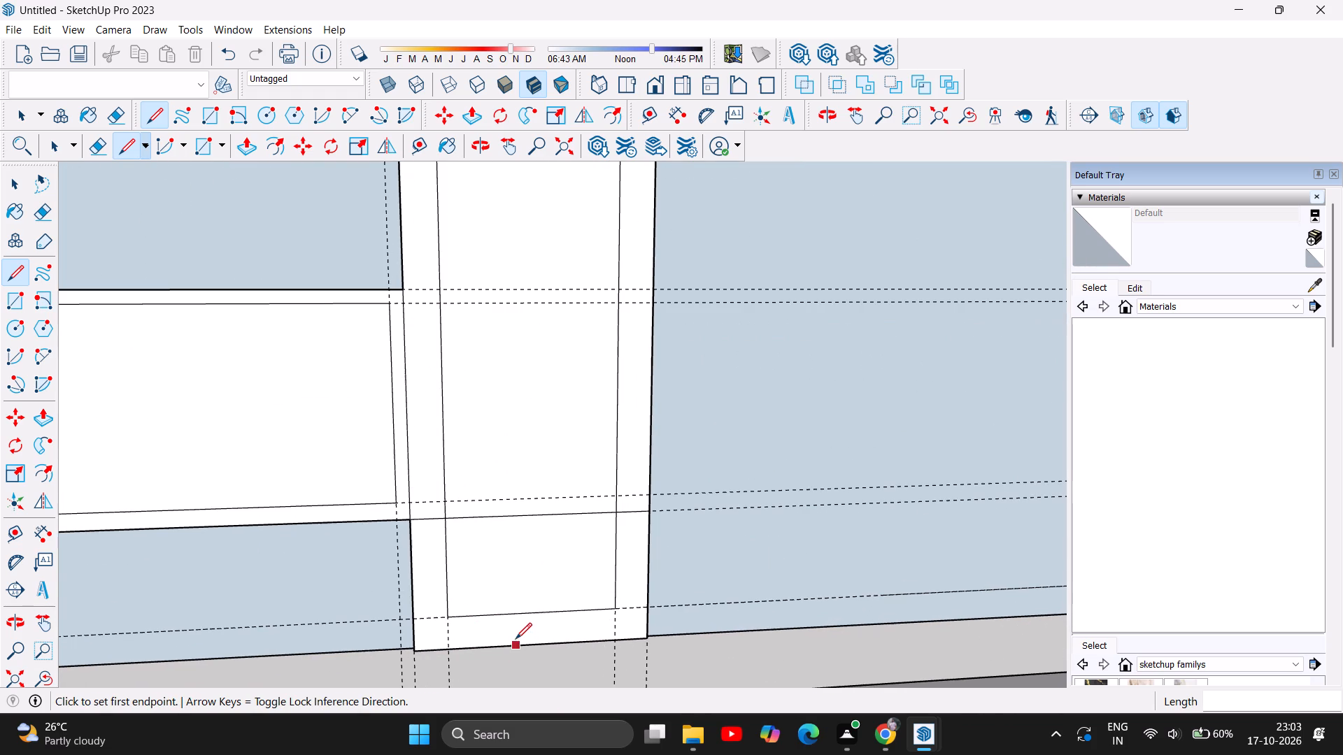
left_click(409, 499)
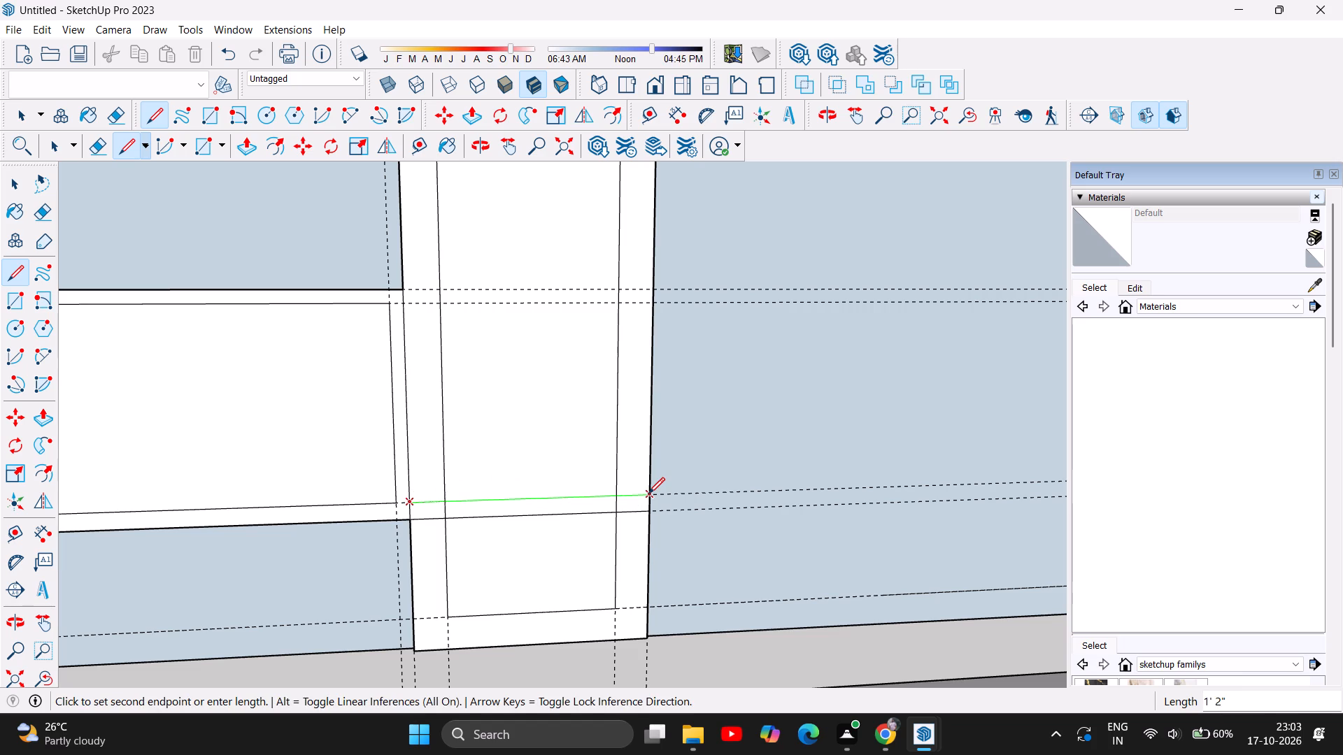
left_click(648, 493)
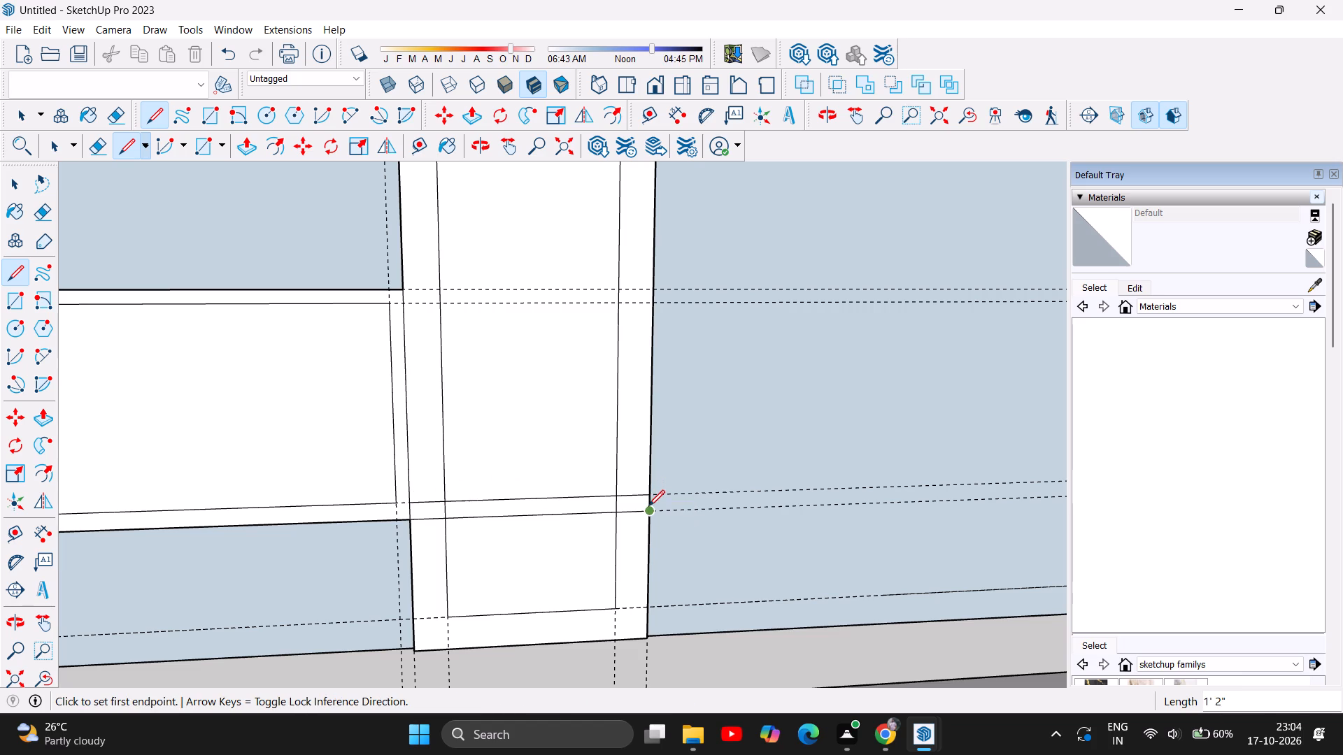
left_click(649, 510)
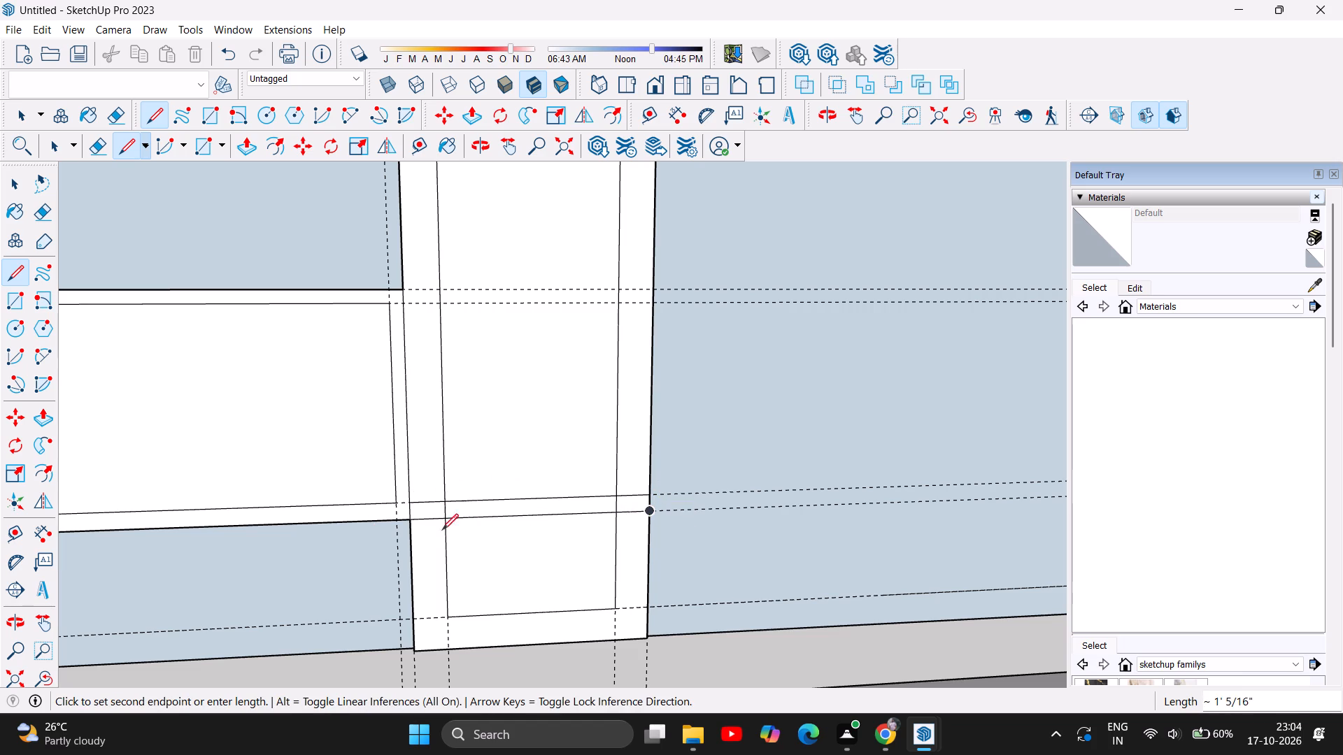
key("Escape")
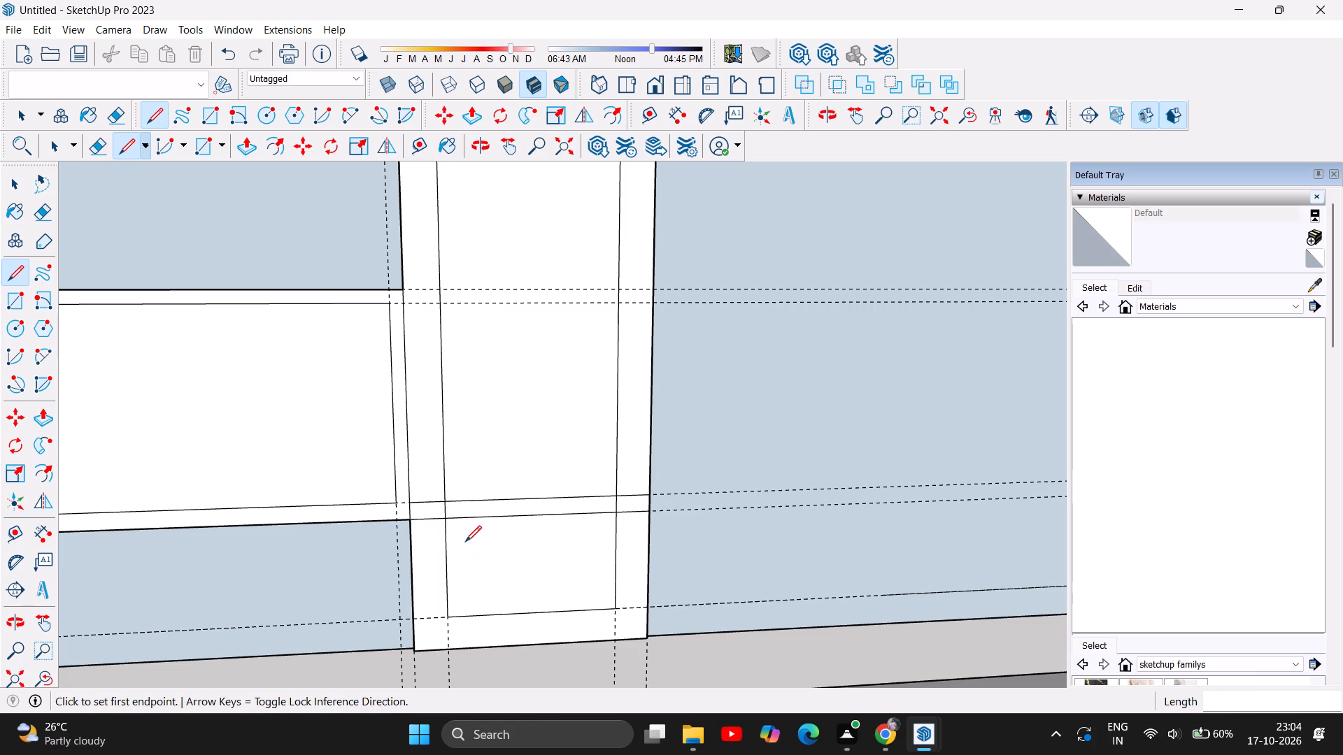
Delete the tall panel's two inner vertical edges, face and inner bottom edge below the lower panel's bottom line.
scroll(409, 536, "up", 11)
scroll(414, 505, "down", 6)
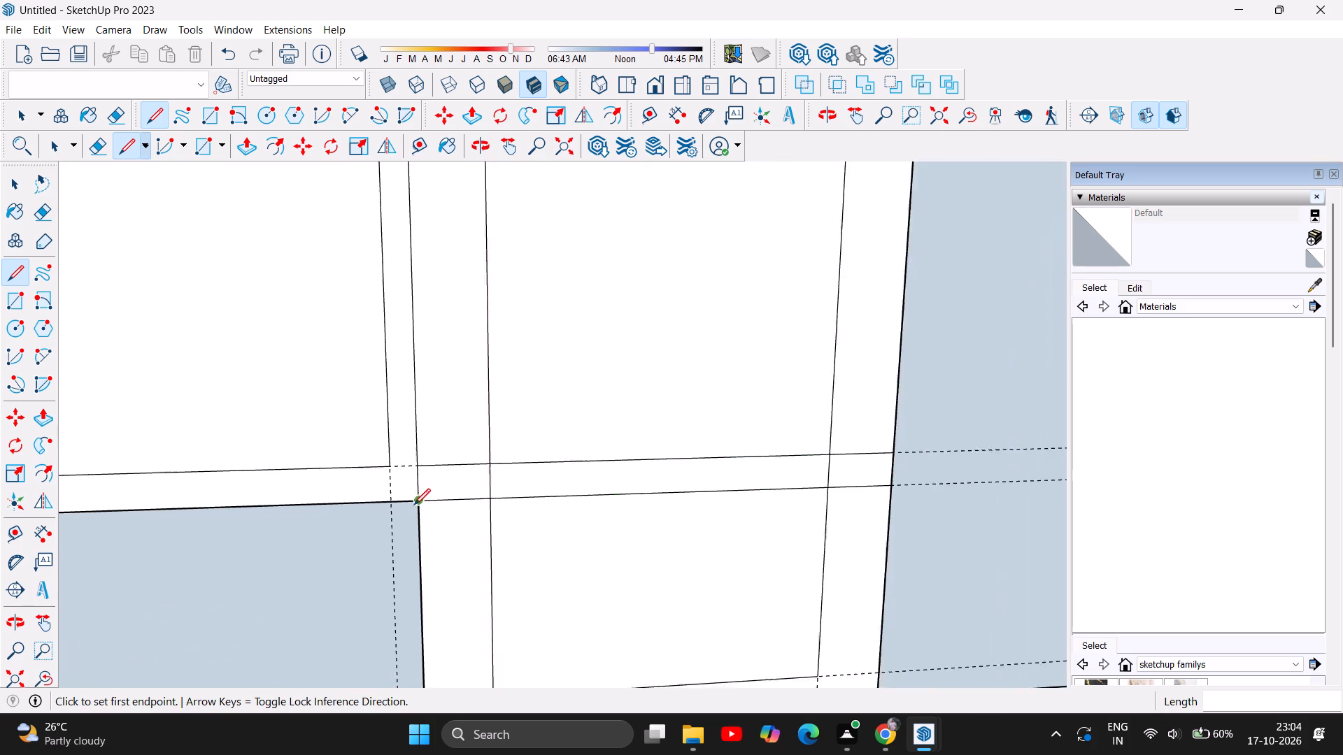
scroll(421, 473, "down", 6)
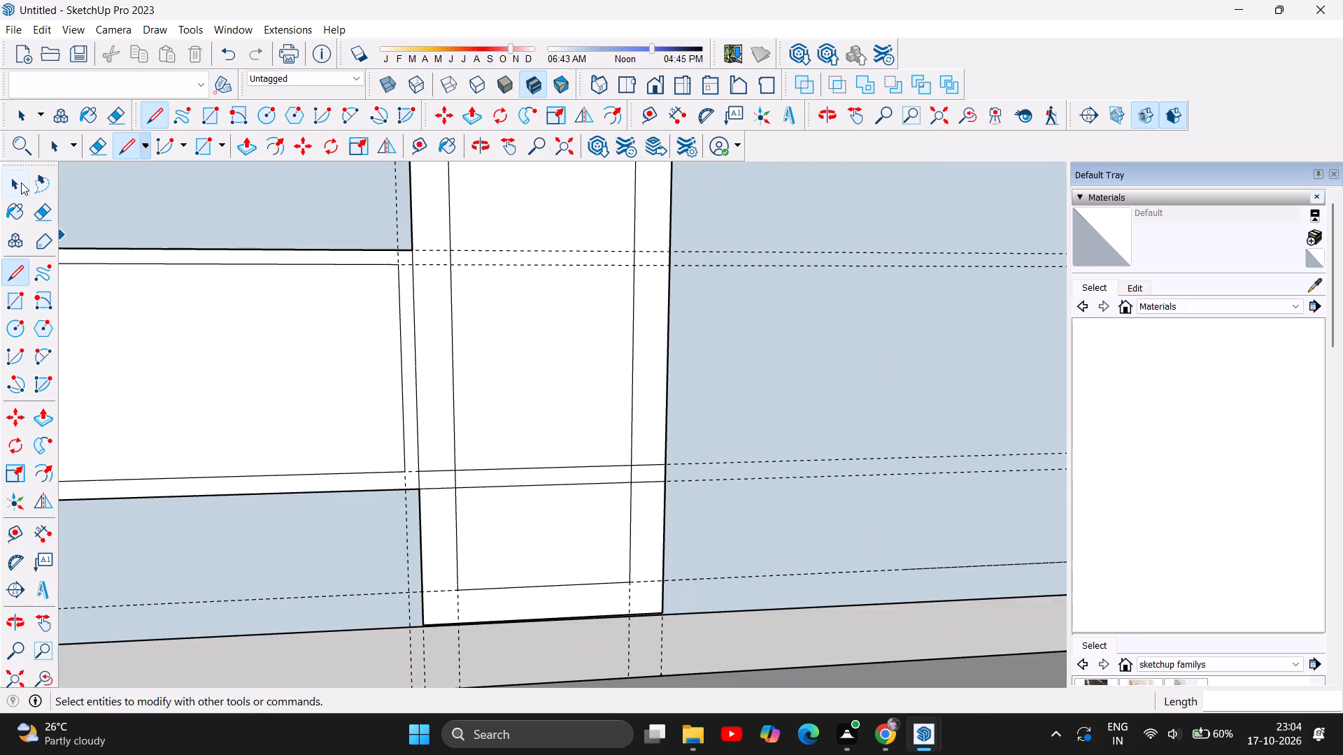
left_click(21, 182)
left_click(457, 555)
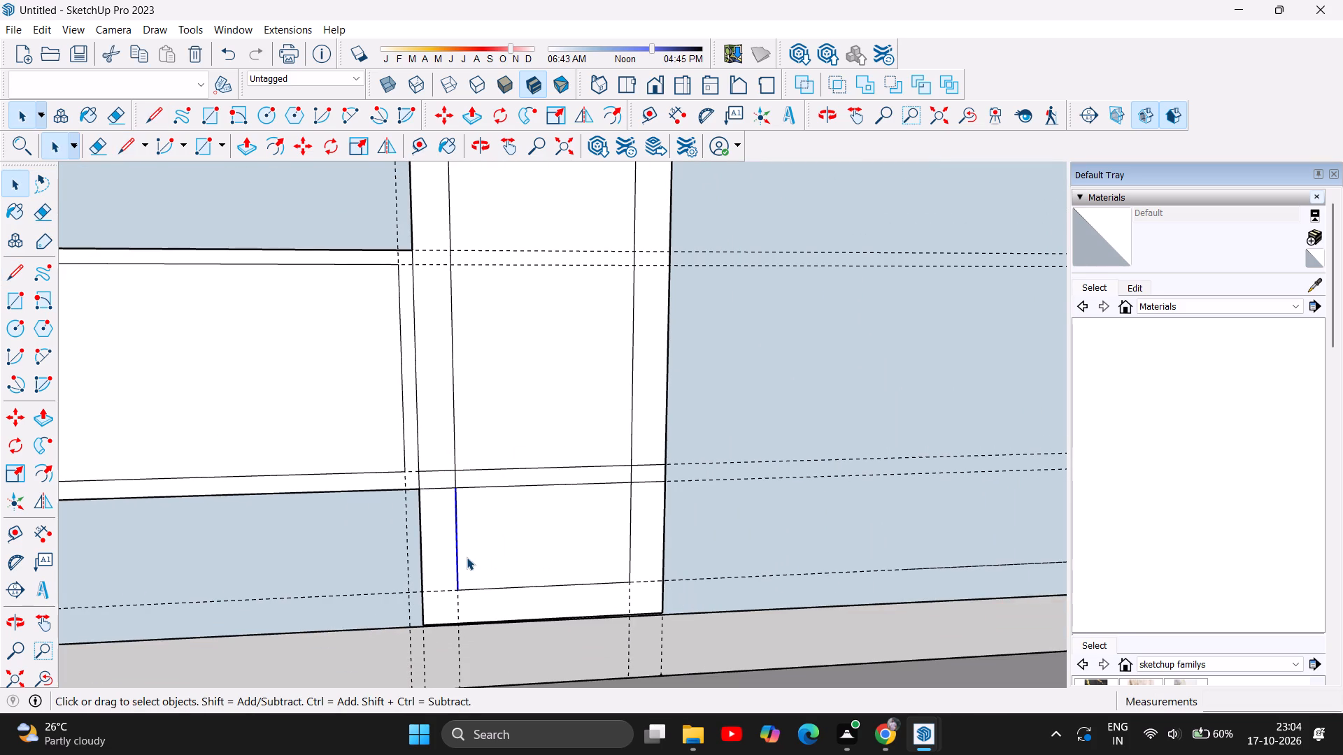
key("Delete")
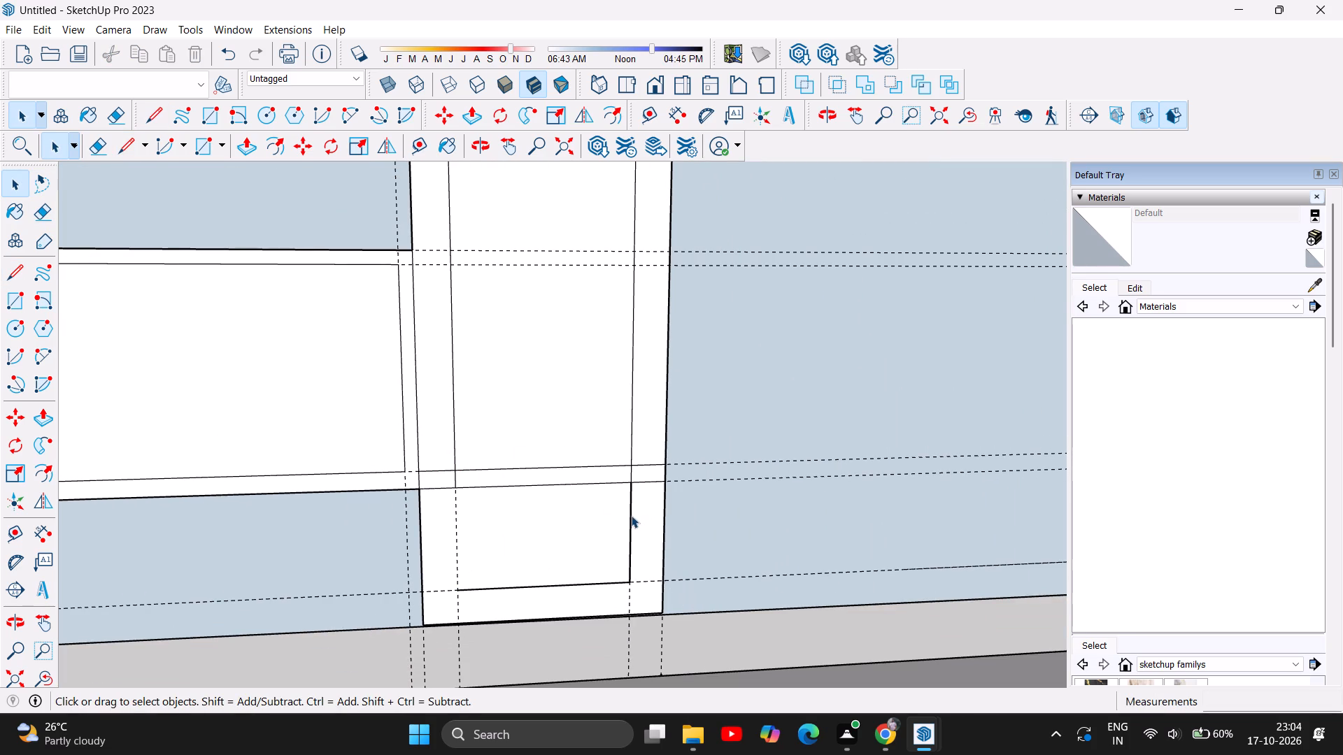
left_click(631, 515)
key("Delete")
left_click(665, 522)
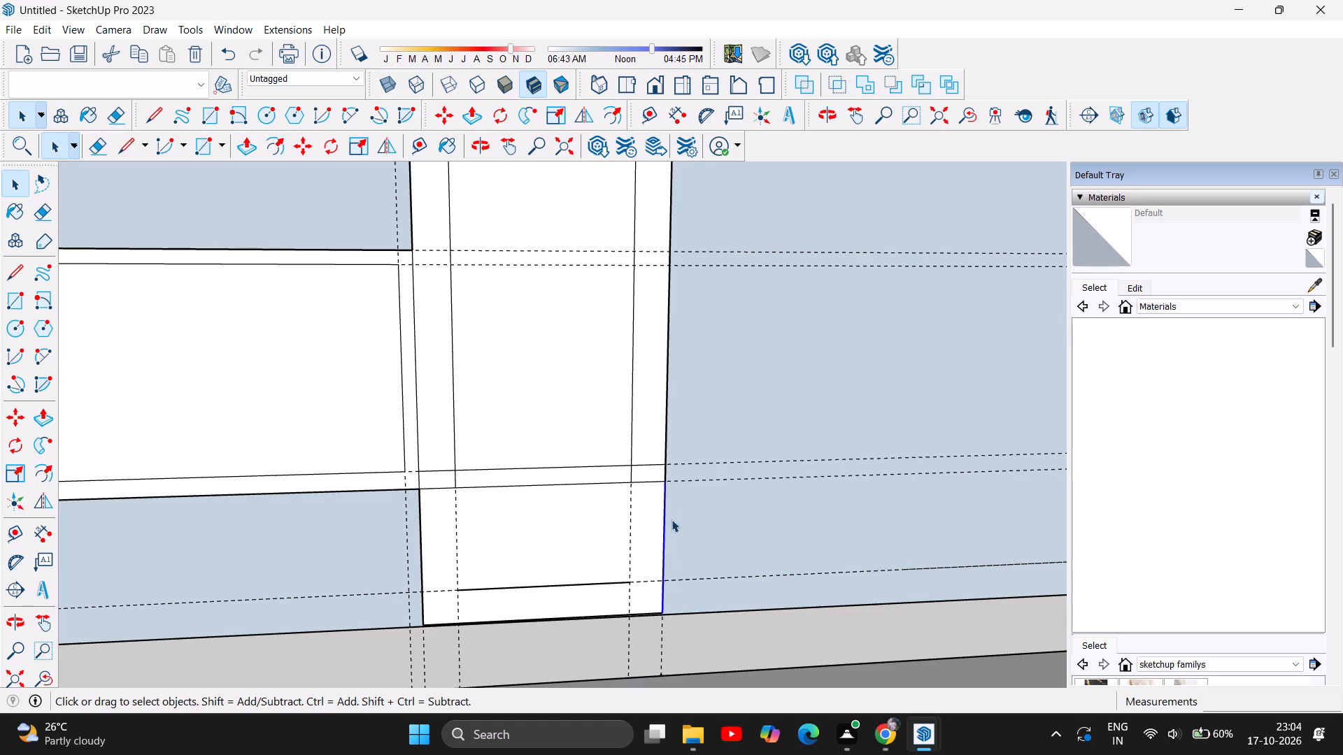
left_click(553, 560)
key("Delete")
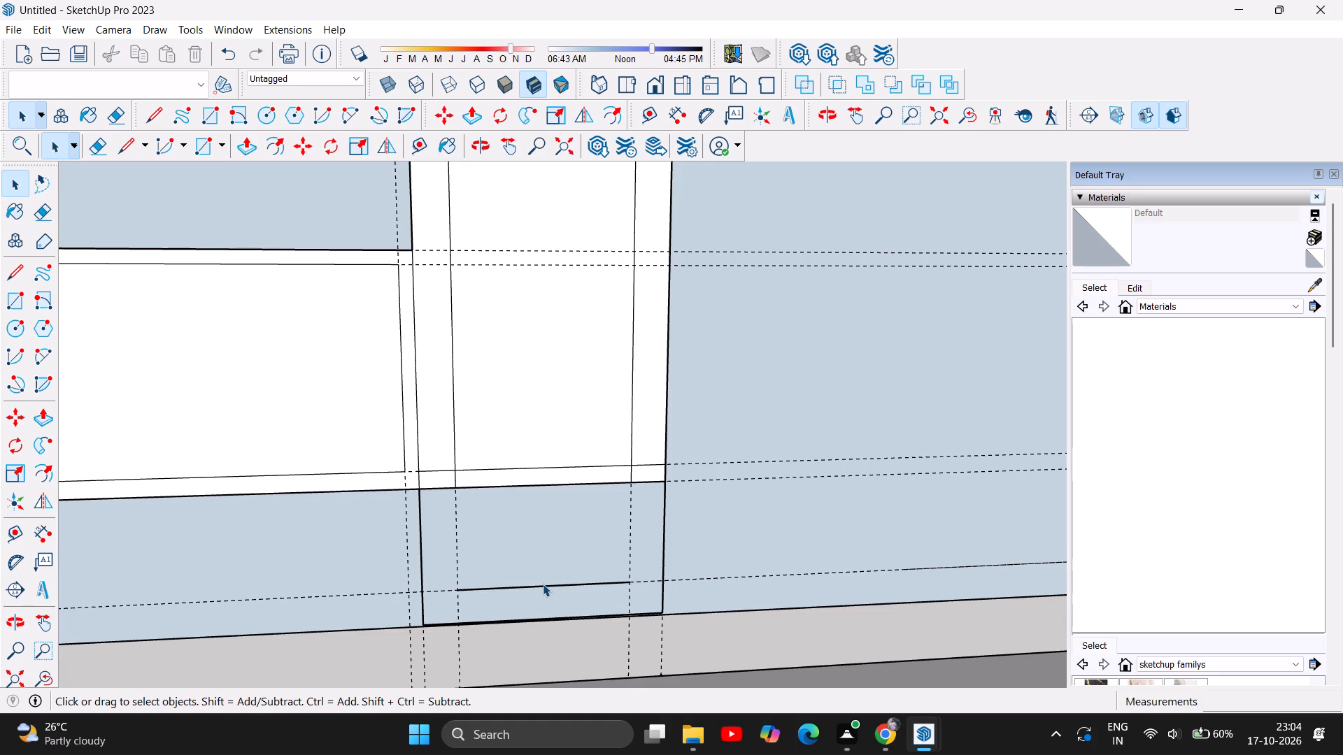
left_click(543, 584)
key("Delete")
Delete the tall panel's remaining outer side edges and bottom edge below the lower panel's bottom line.
left_click(421, 538)
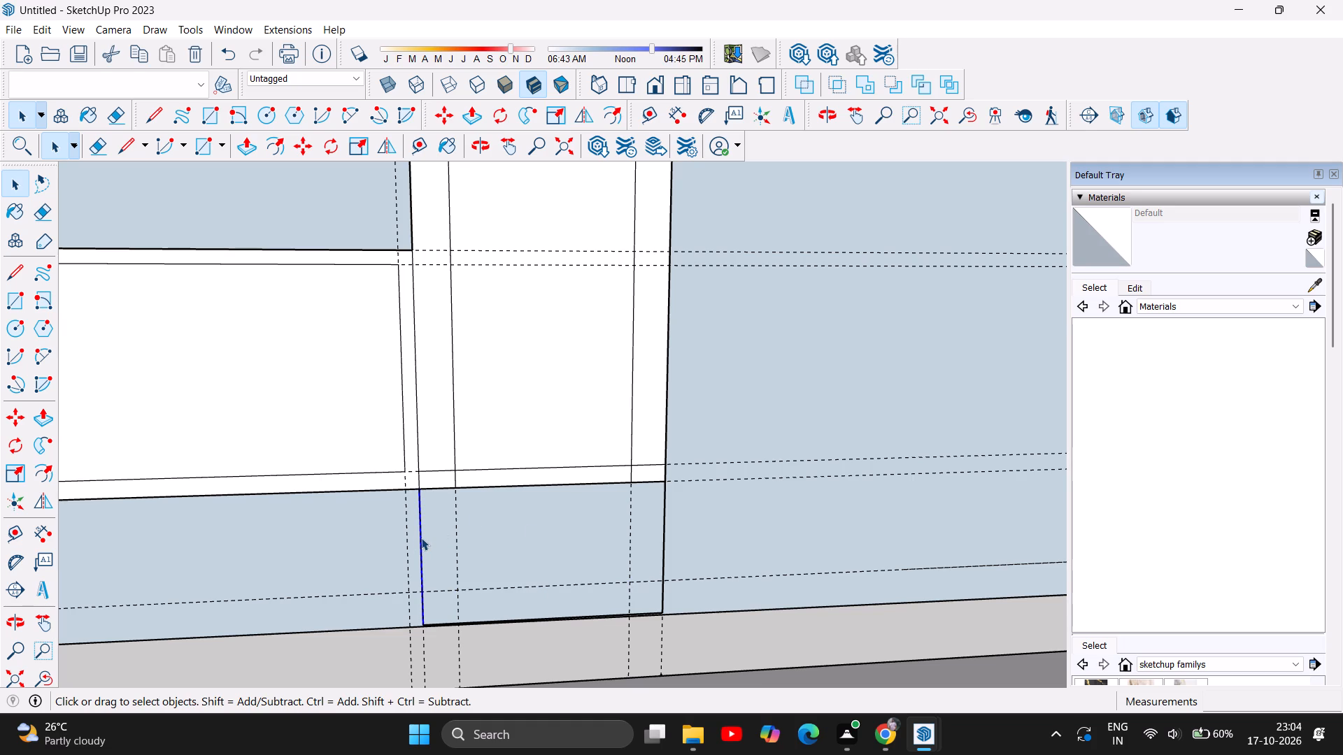
key("Delete")
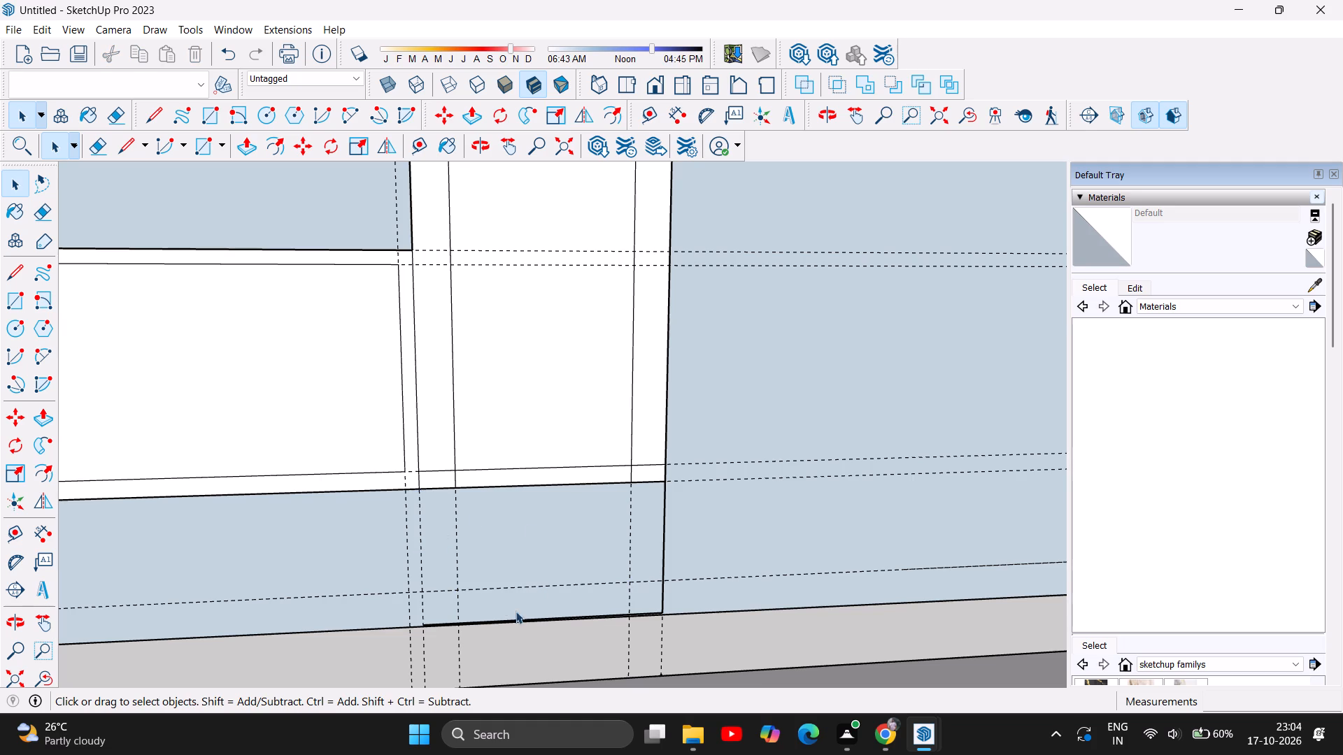
left_click(517, 619)
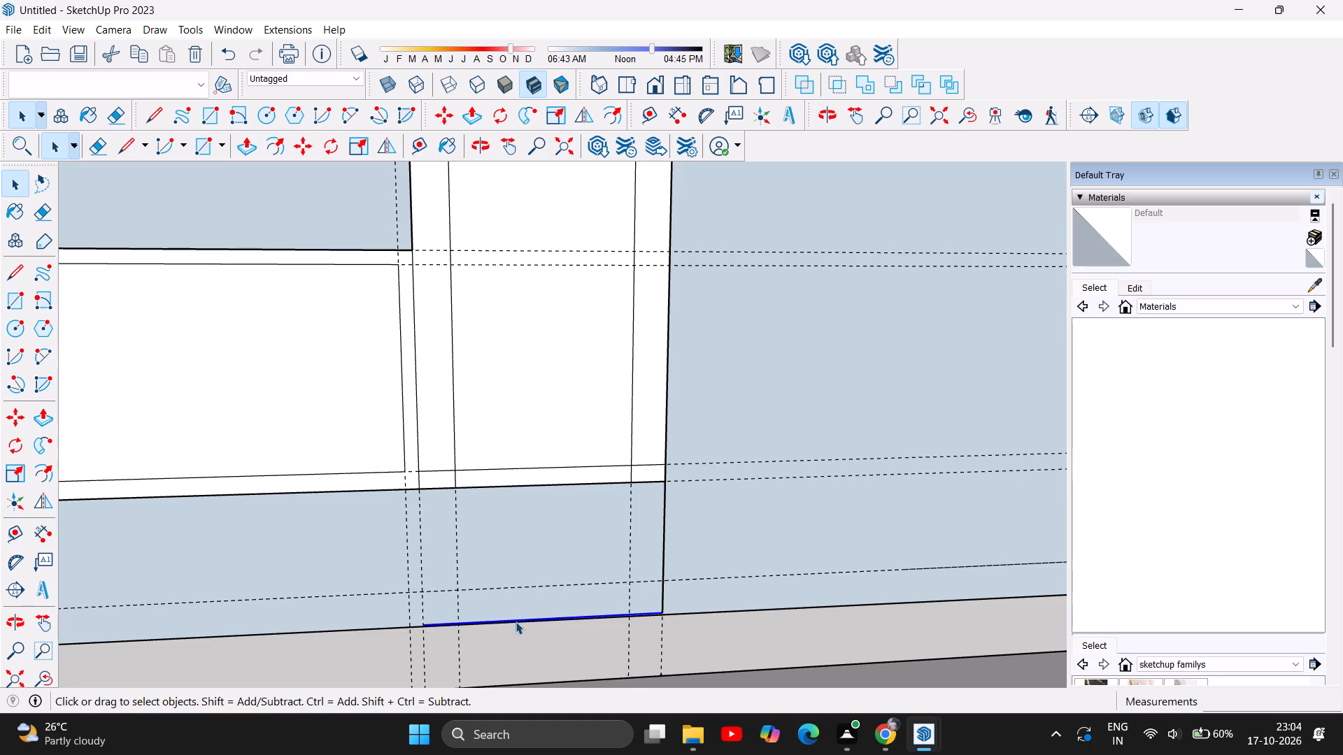
key("Delete")
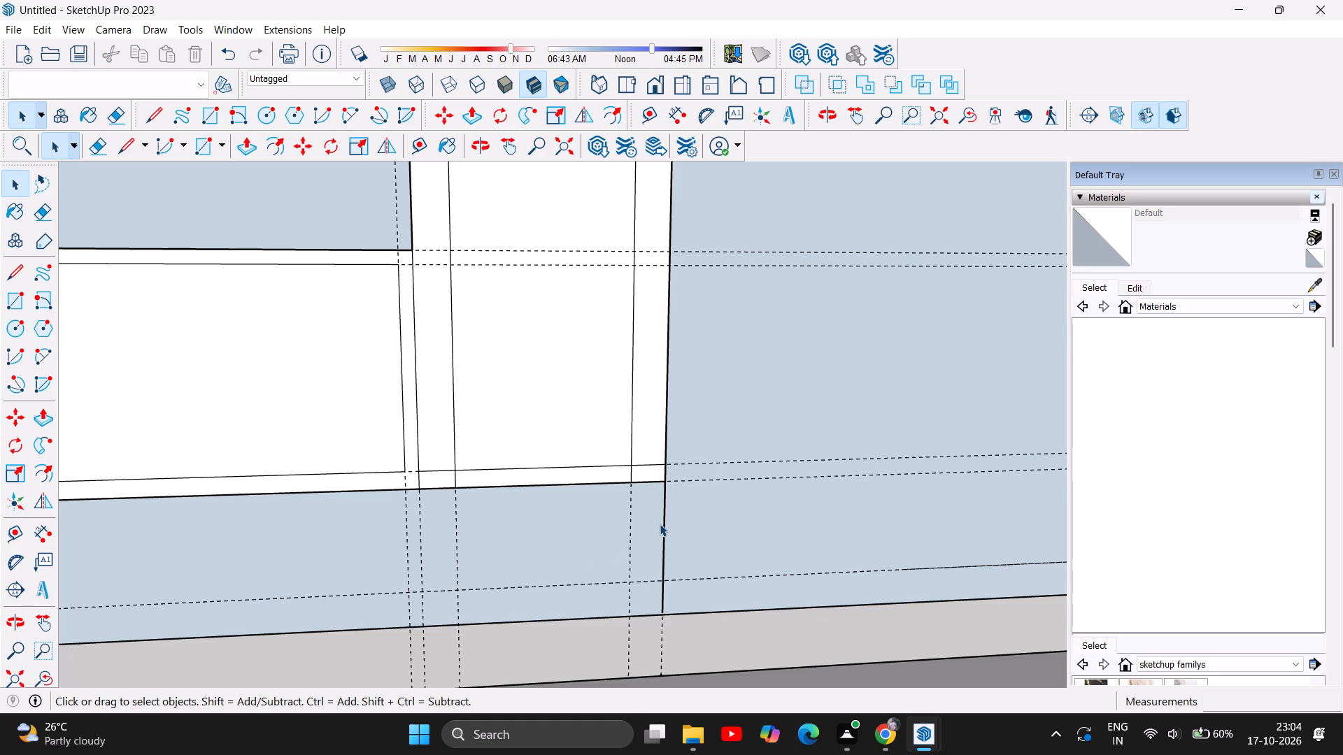
left_click(662, 521)
key("Delete")
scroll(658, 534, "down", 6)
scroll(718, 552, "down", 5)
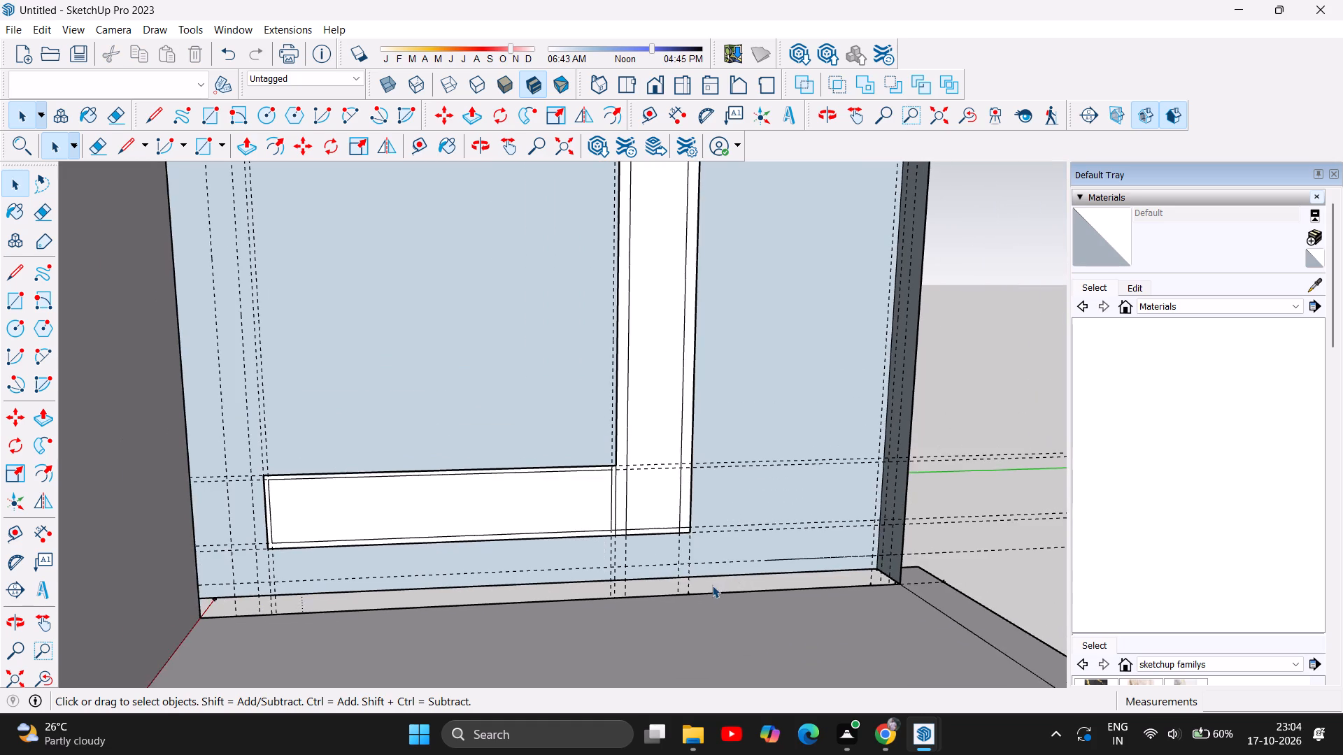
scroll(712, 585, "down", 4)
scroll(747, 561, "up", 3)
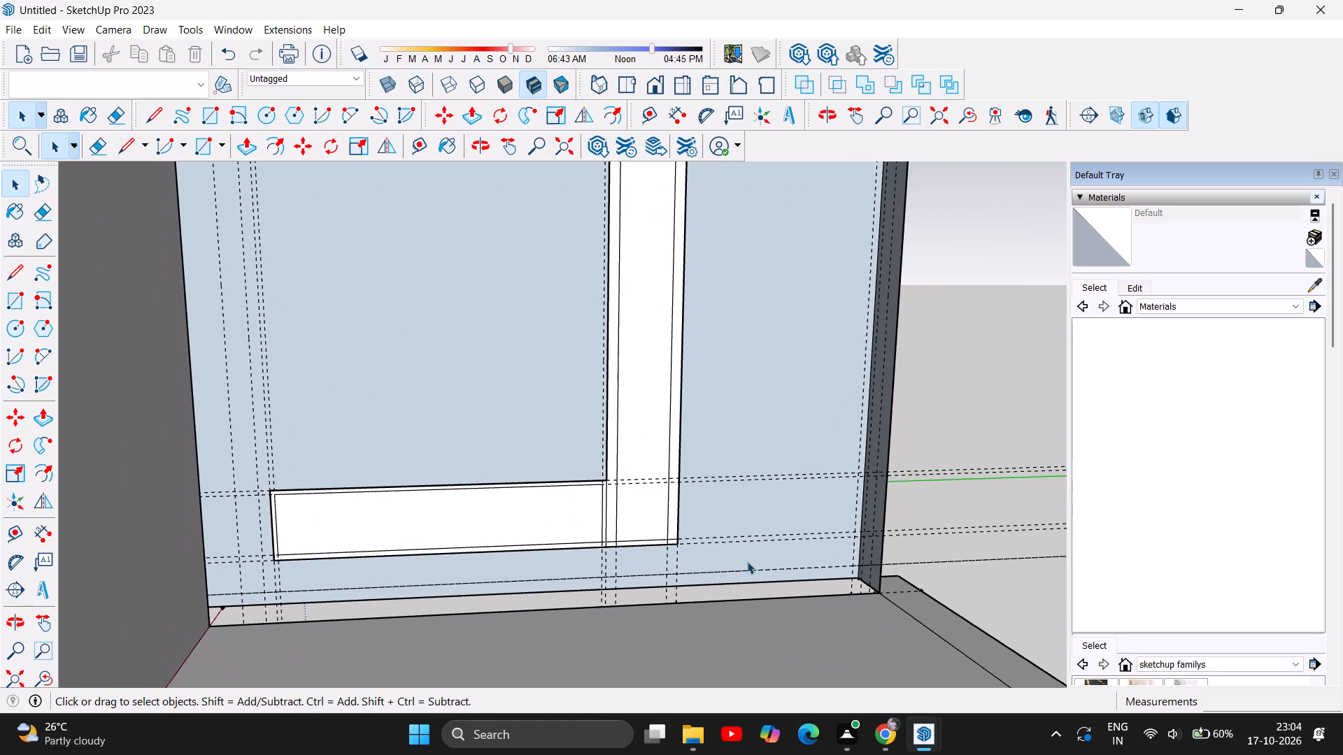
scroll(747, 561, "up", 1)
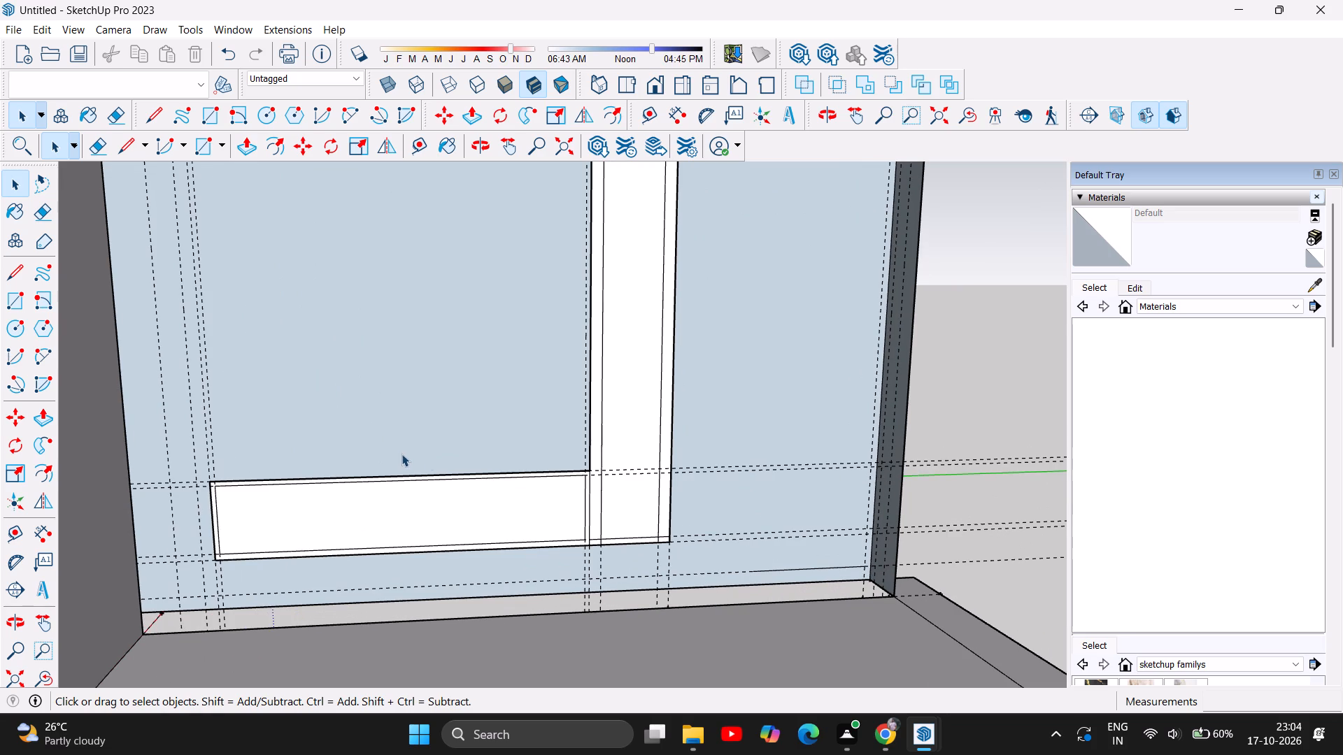
Inspect the joined tall and lower panels and the surrounding guide lines on the back wall.
scroll(616, 500, "up", 5)
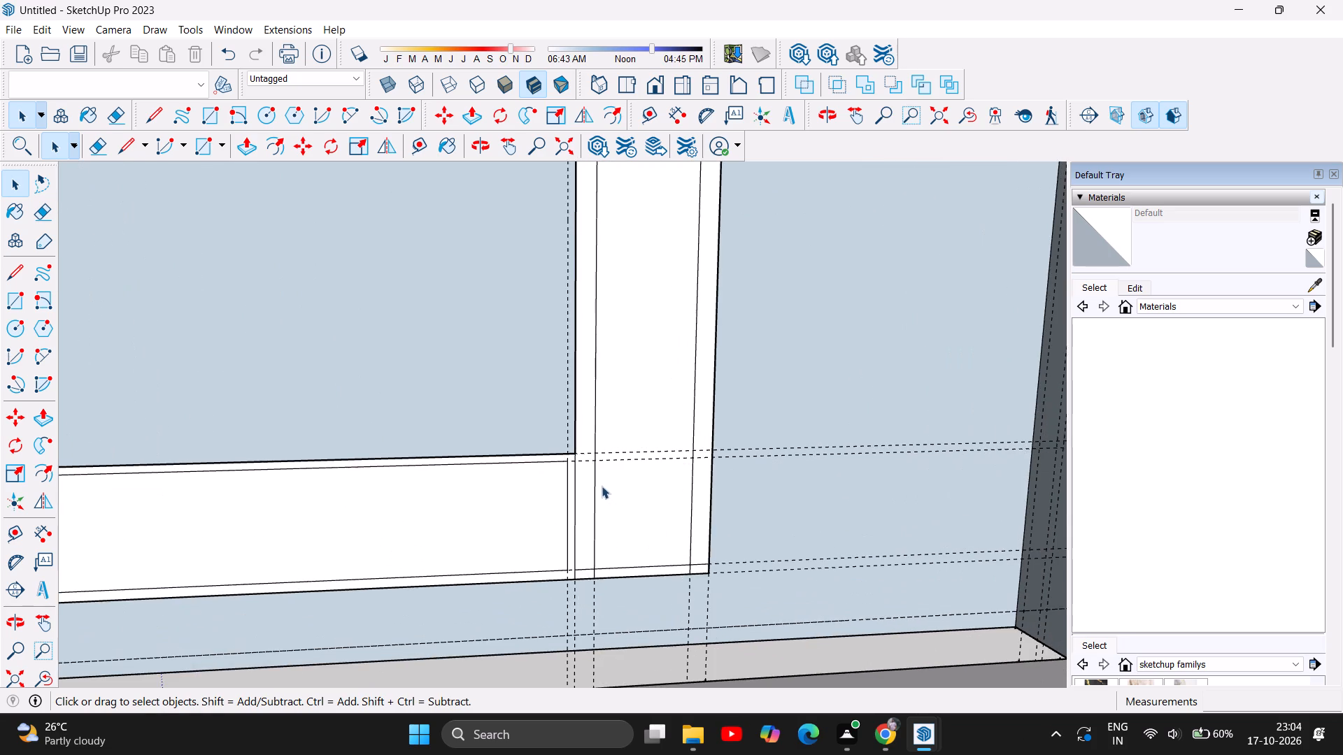
scroll(601, 486, "up", 5)
scroll(693, 501, "down", 4)
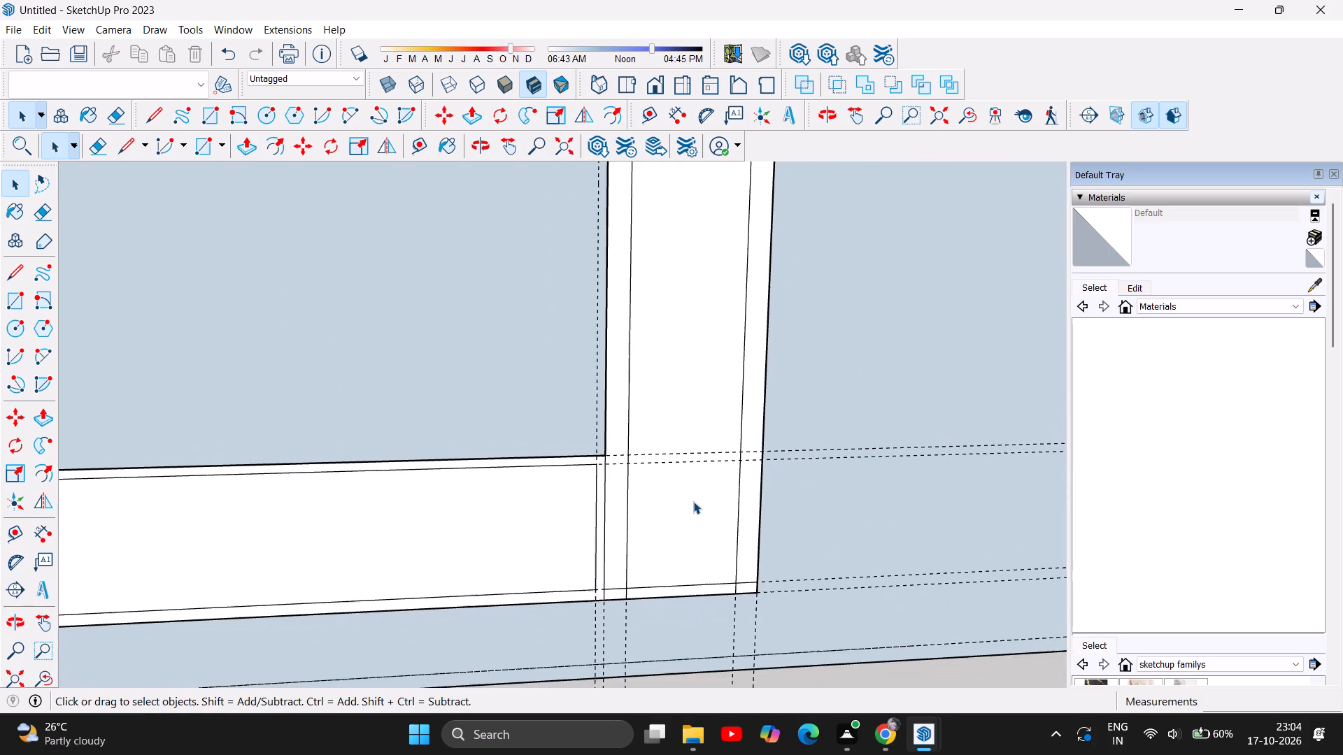
scroll(694, 501, "down", 9)
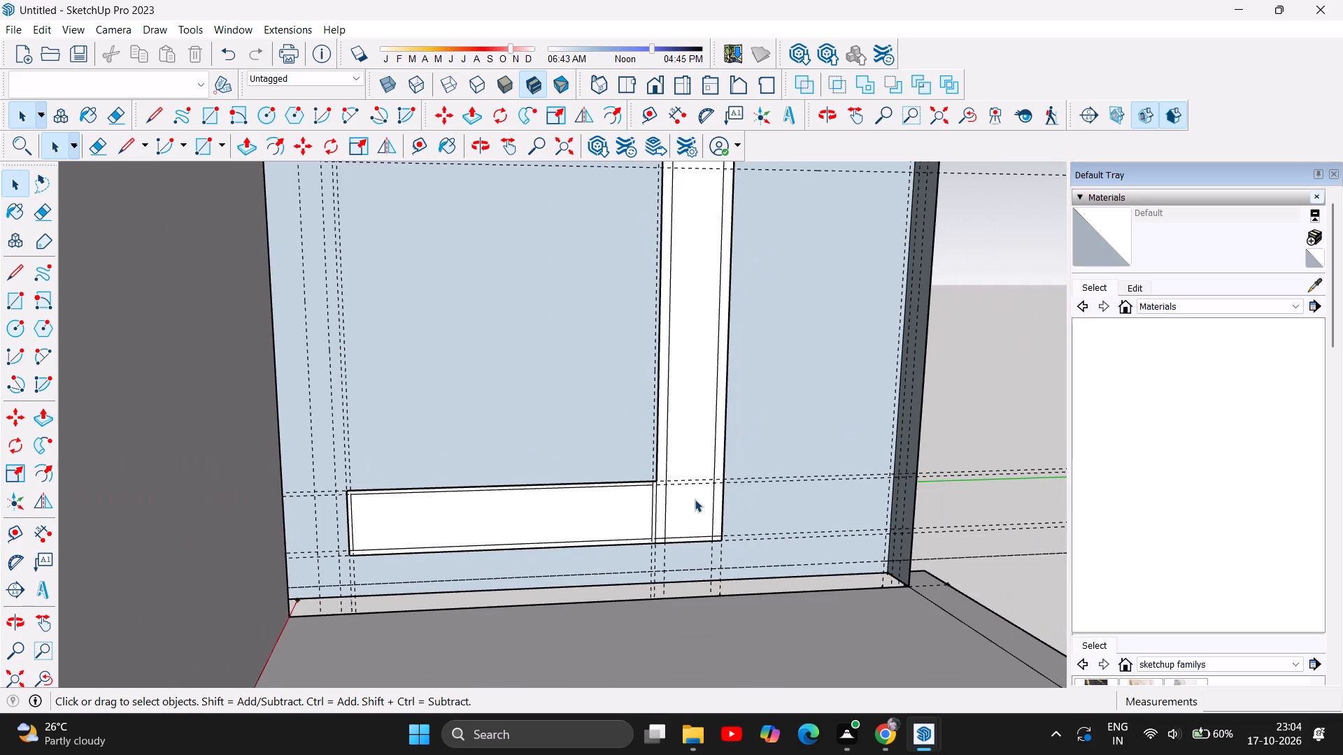
scroll(695, 499, "down", 6)
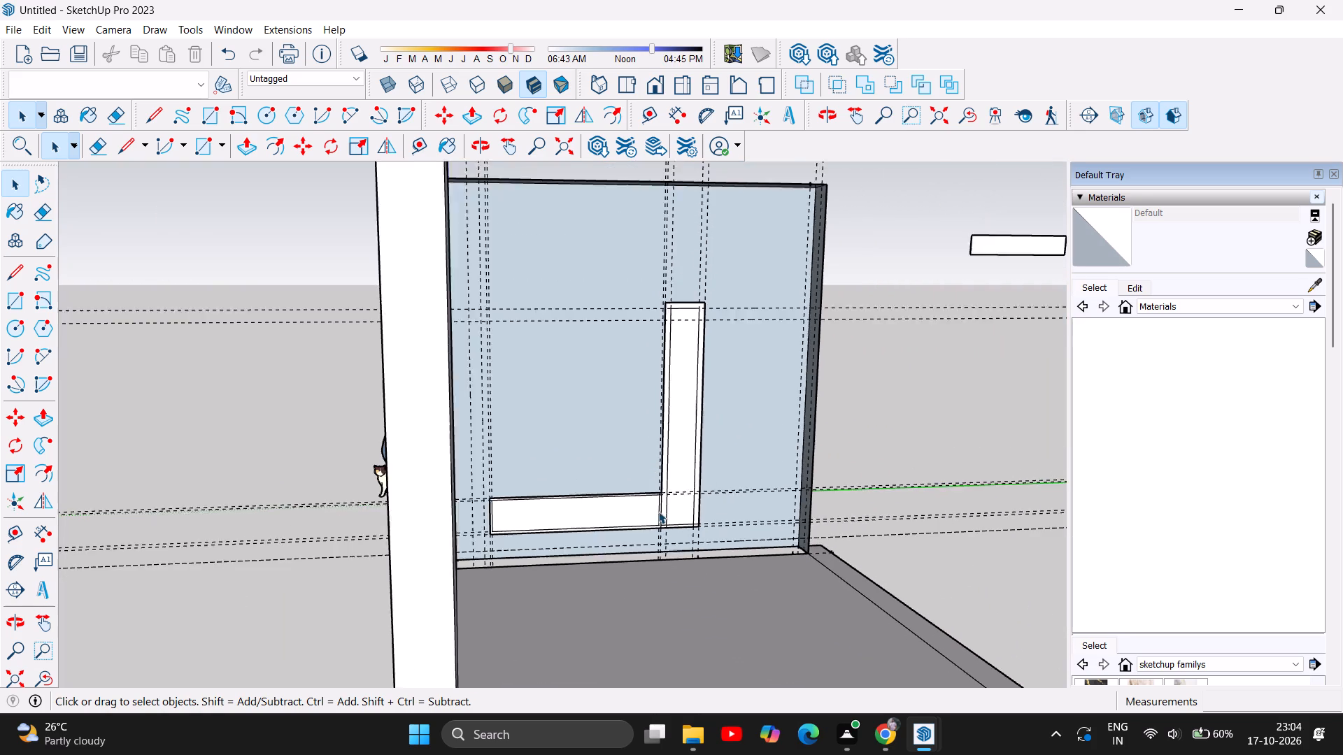
scroll(658, 511, "down", 1)
scroll(842, 332, "up", 7)
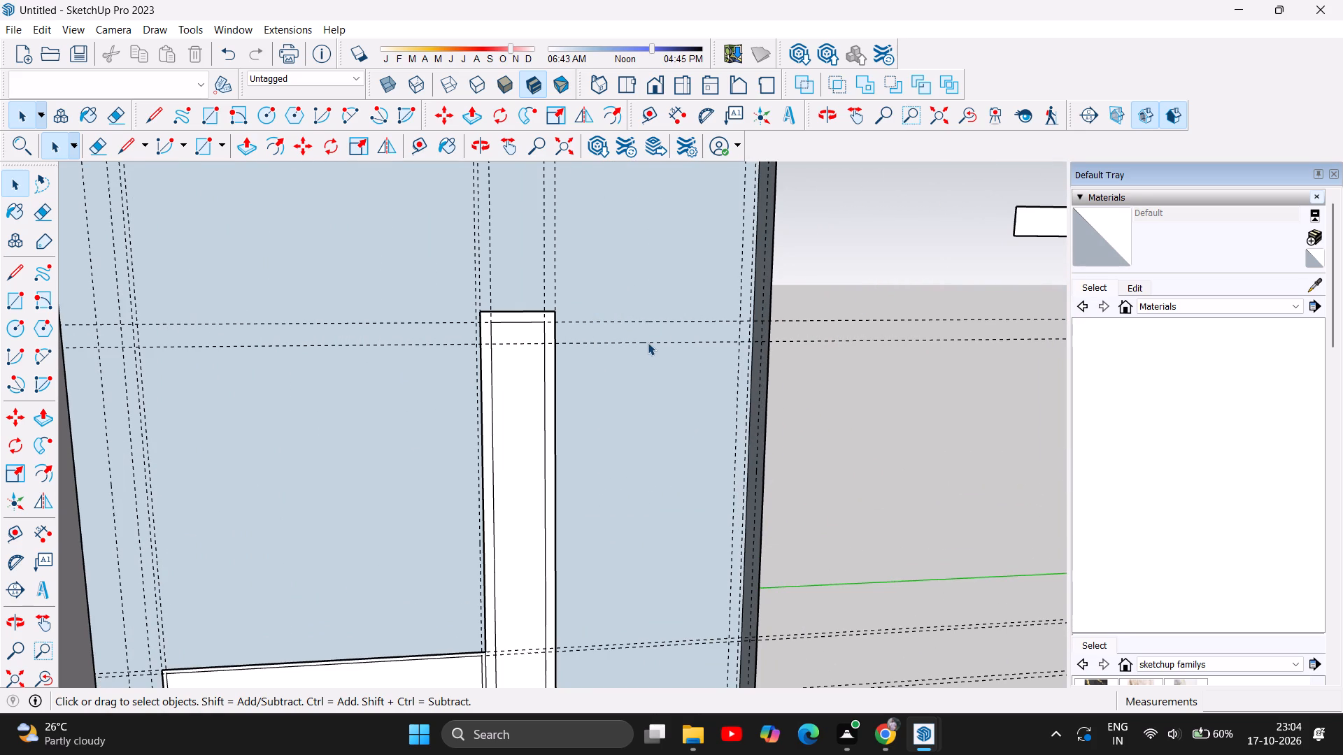
scroll(648, 341, "down", 3)
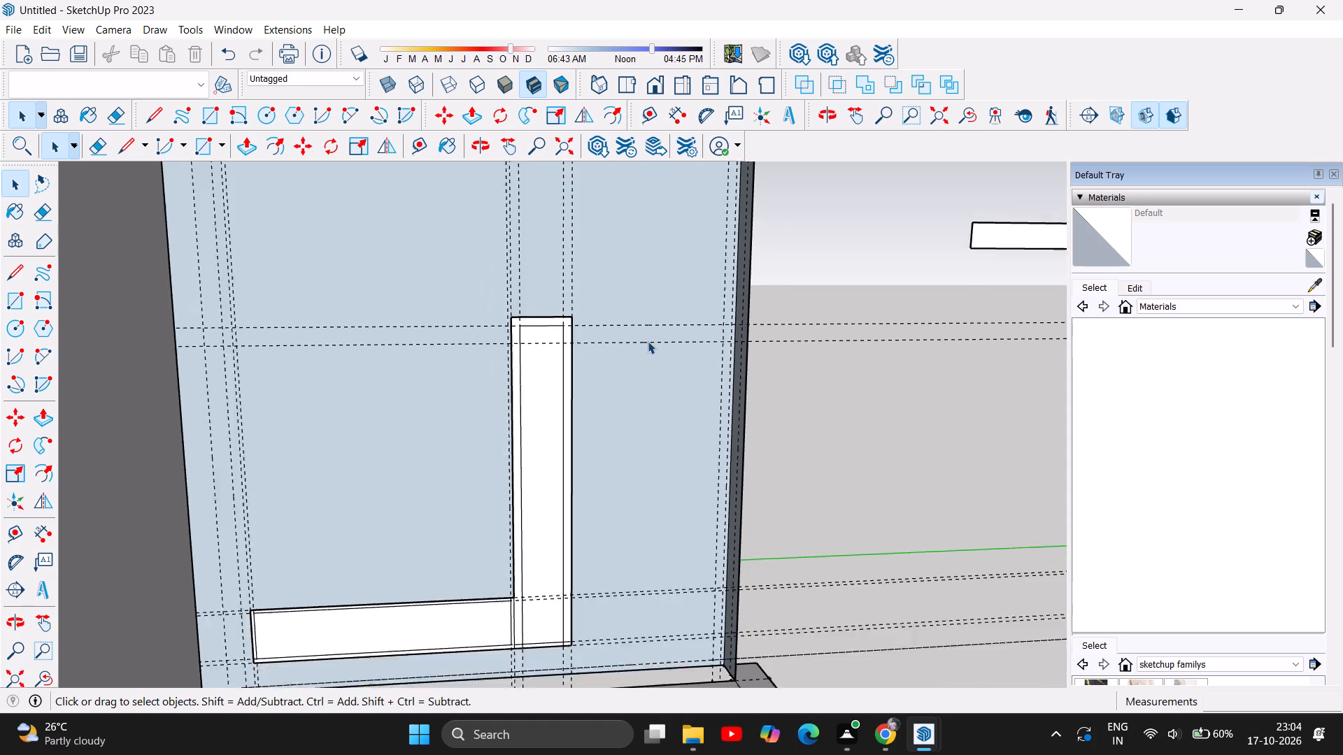
scroll(648, 341, "down", 1)
scroll(520, 378, "up", 3)
scroll(710, 279, "down", 3)
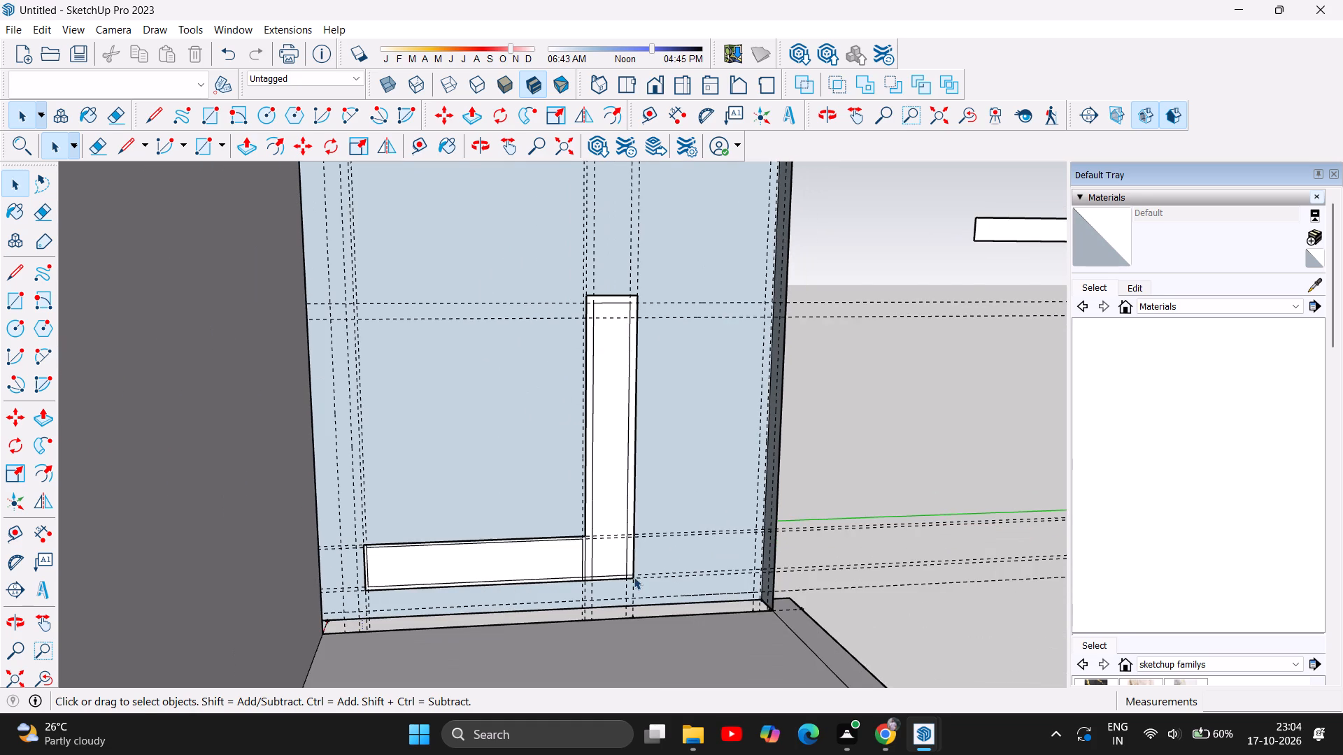
scroll(633, 575, "up", 1)
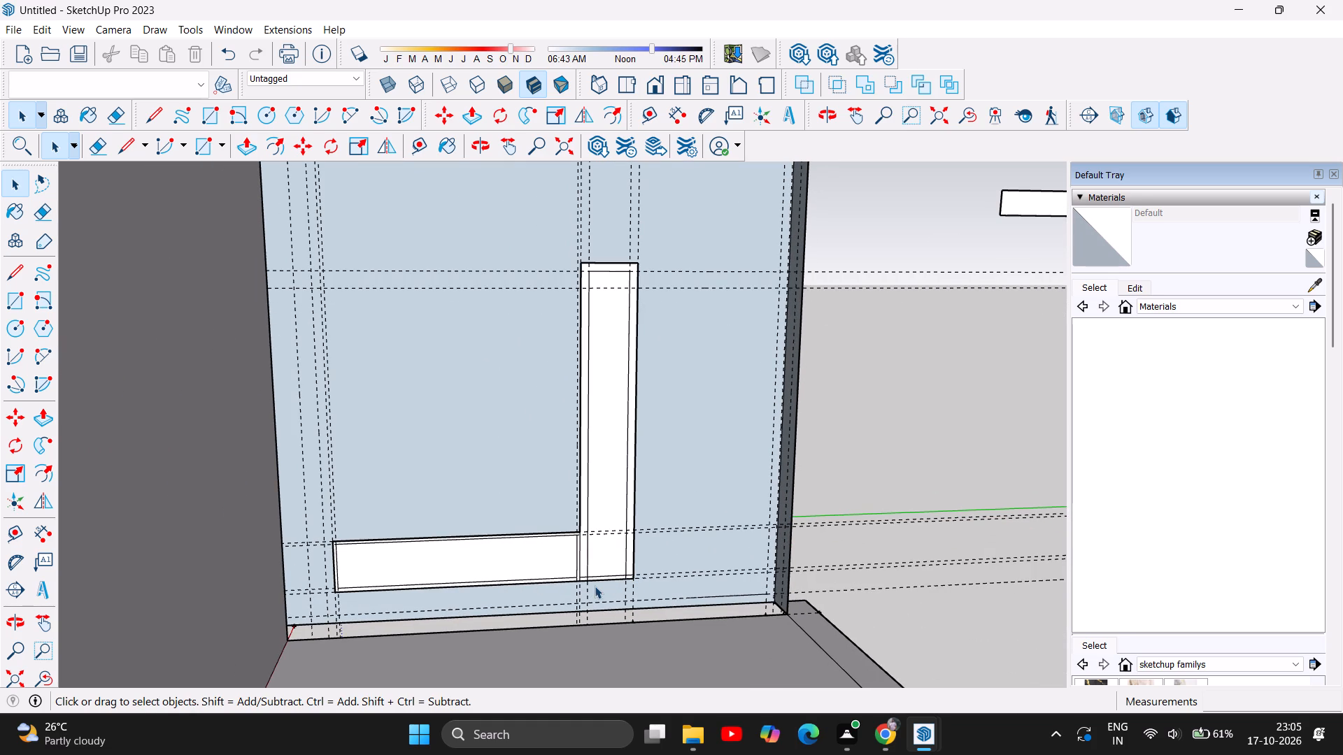
scroll(596, 571, "down", 3)
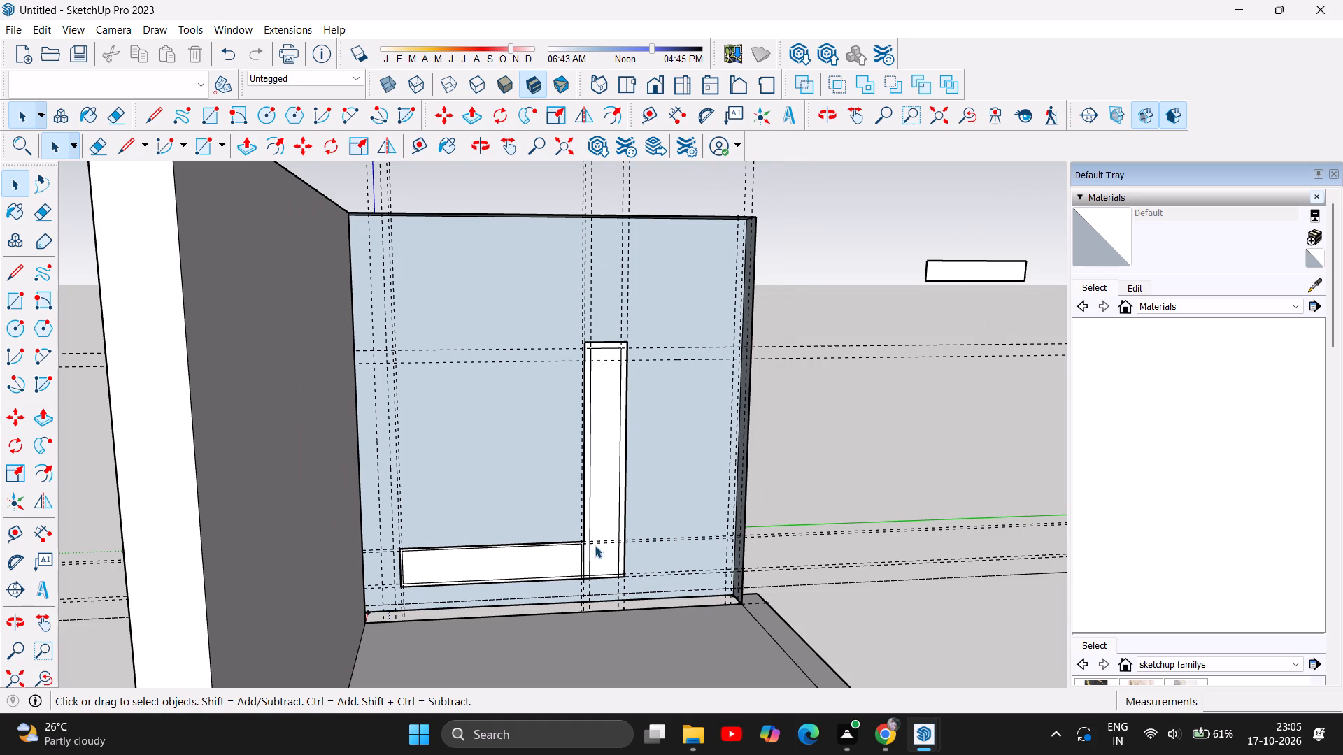
scroll(503, 391, "up", 3)
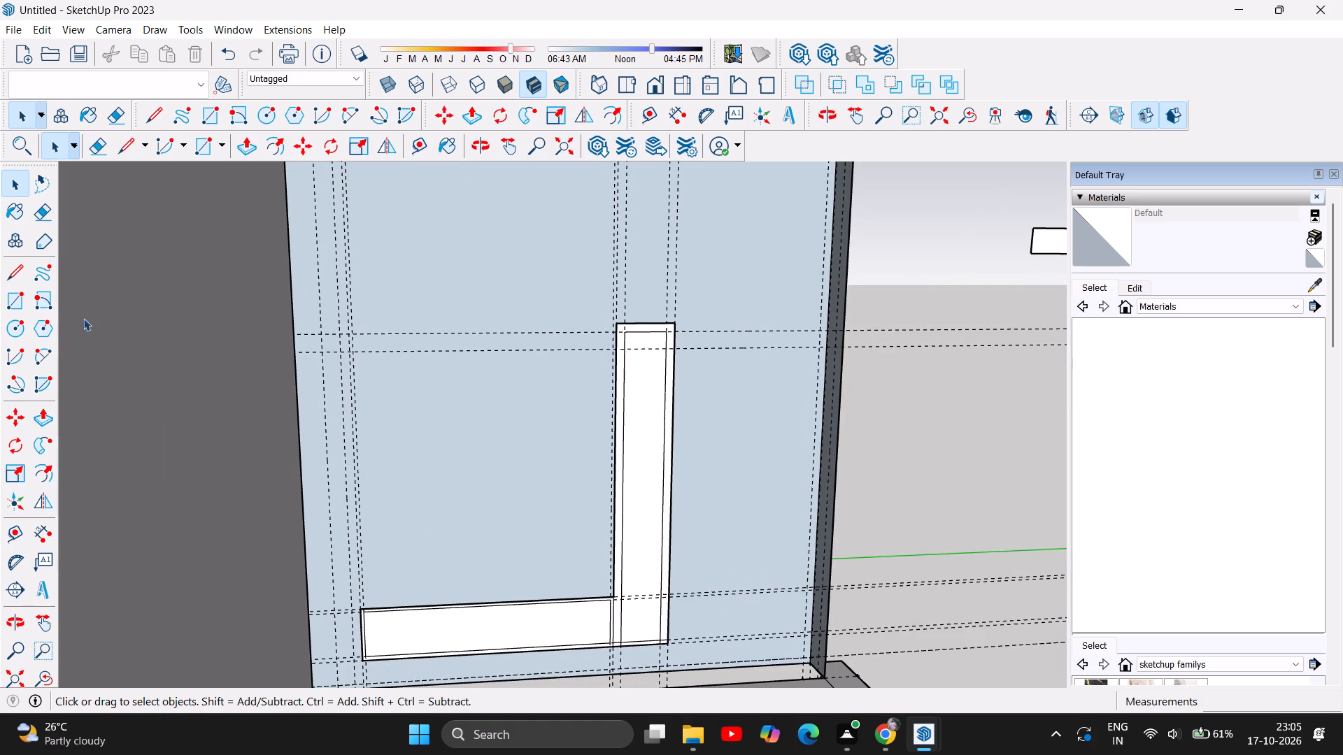
Draw a horizontal rectangle 4" high and about 5' long between the two upper guides, from near the tall panel to the outermost vertical guide.
left_click(10, 300)
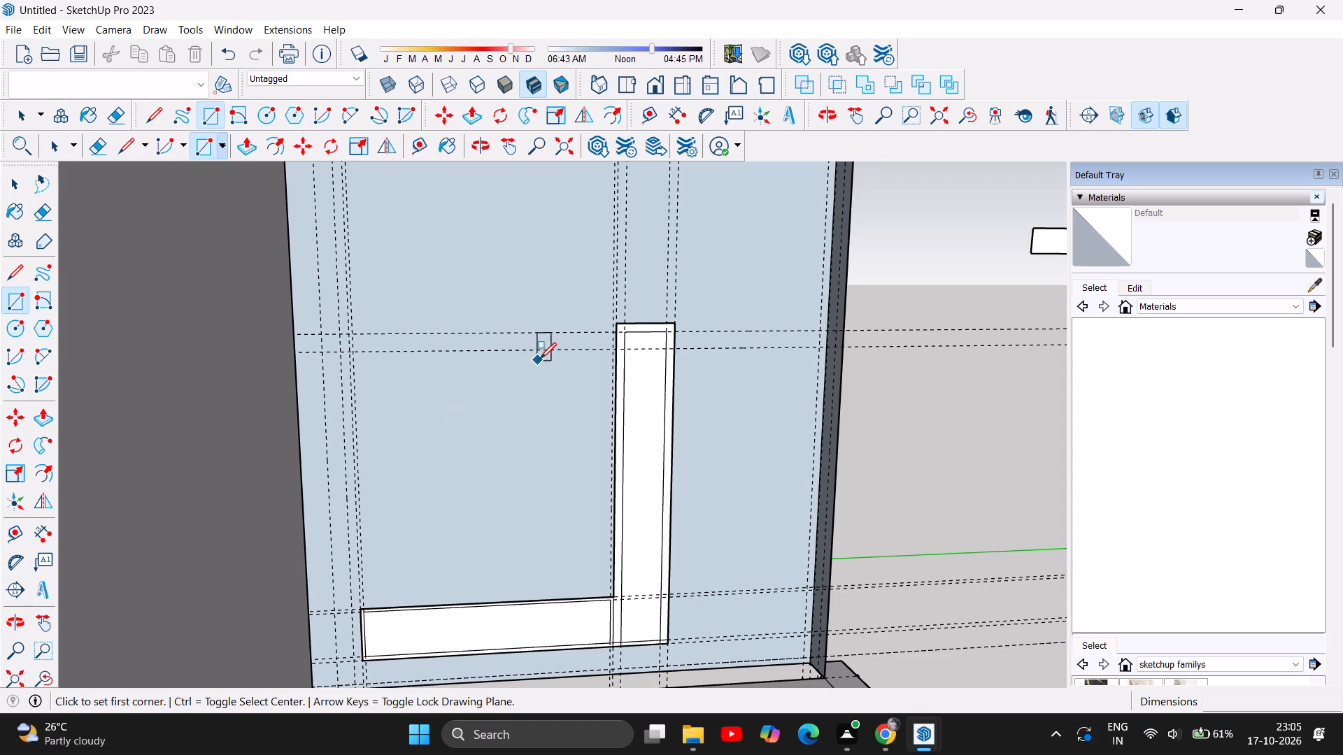
left_click(591, 329)
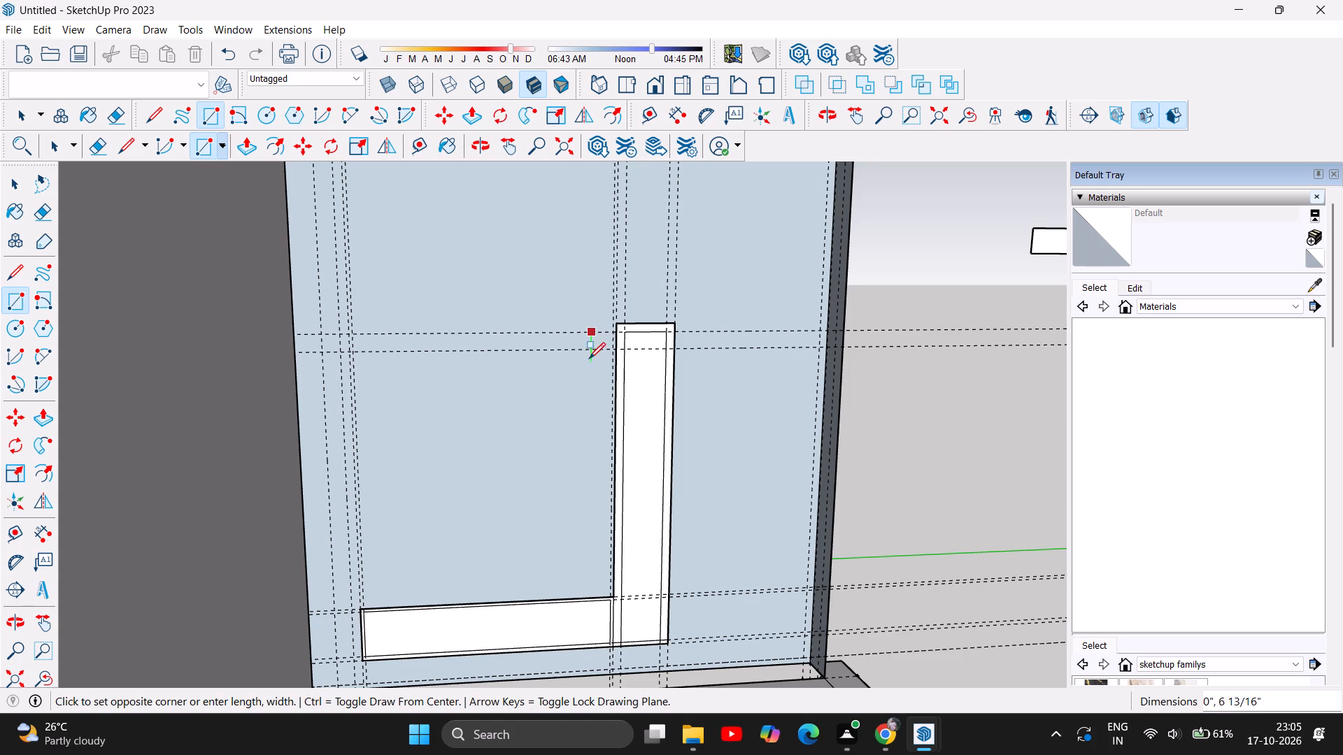
left_click(592, 352)
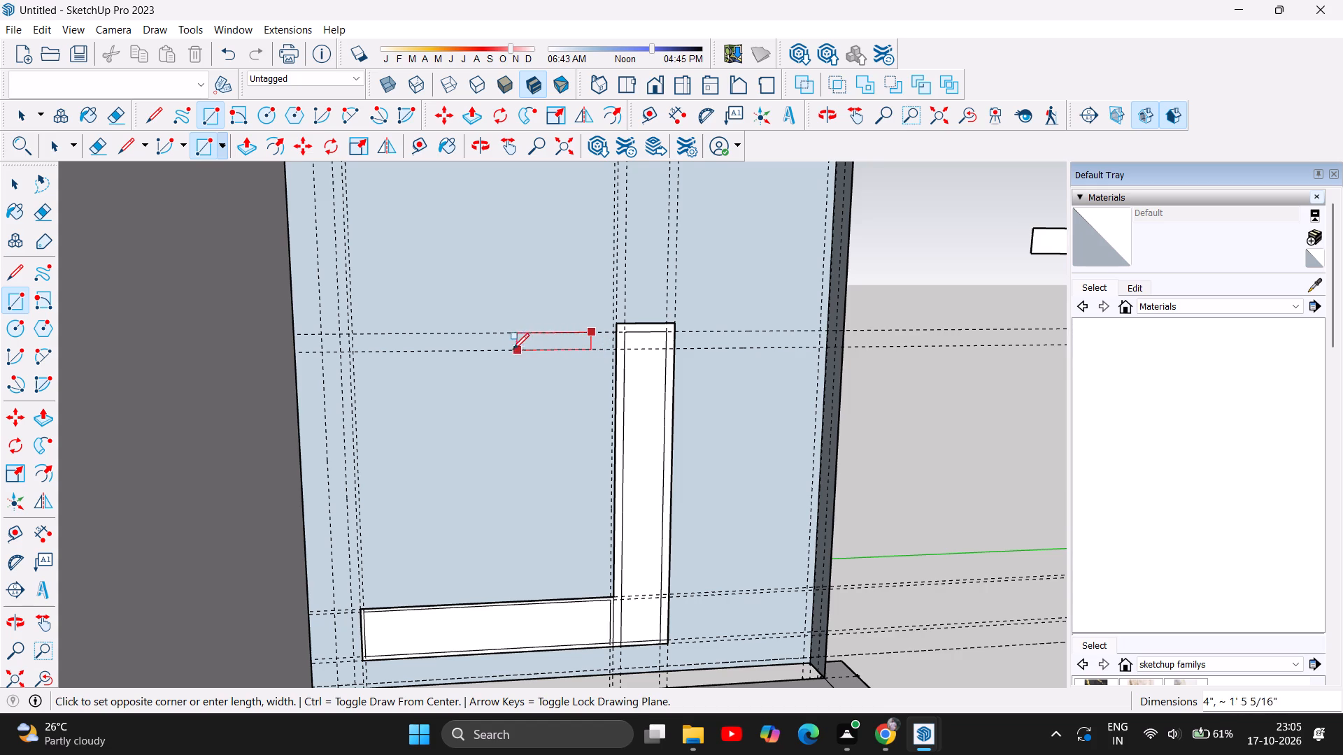
scroll(354, 350, "up", 5)
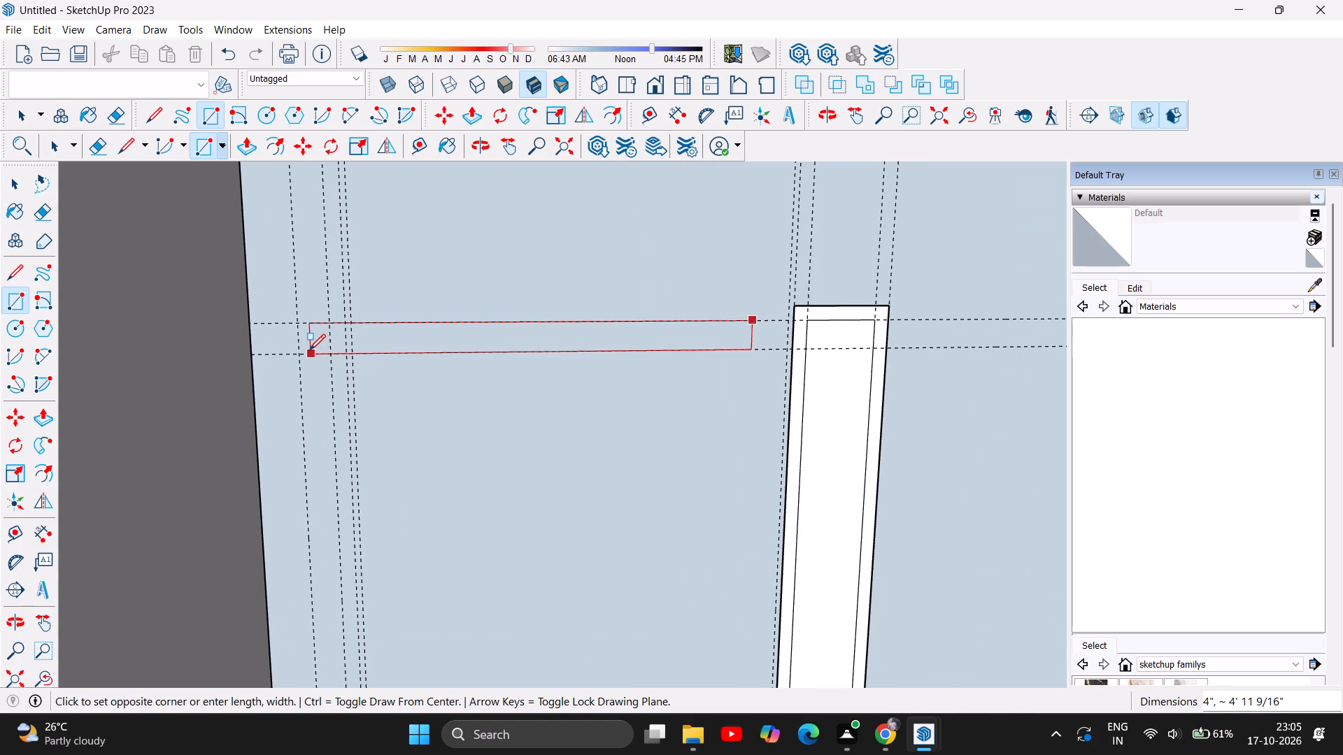
left_click(304, 352)
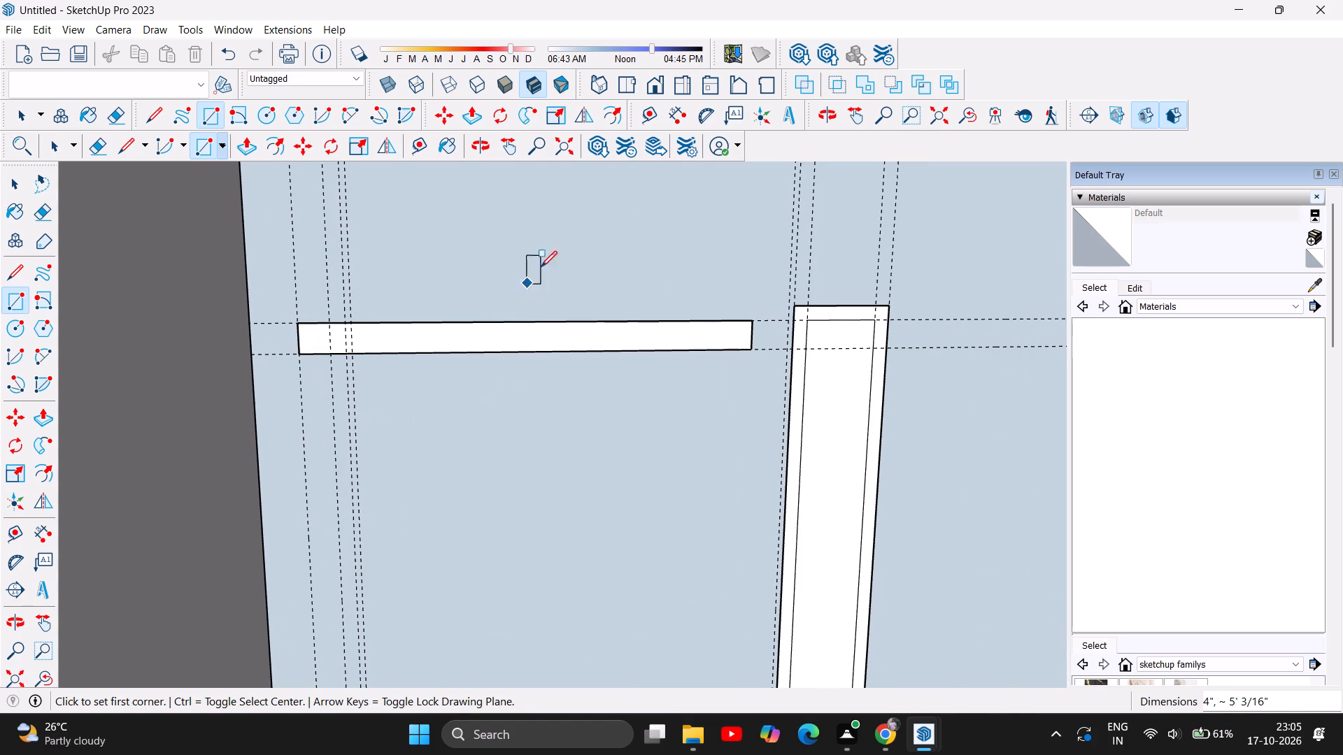
Draw a vertical rectangle 4" wide and about 2' 11" long down from the horizontal strip's outer end, between the two outer vertical guides.
scroll(585, 206, "down", 5)
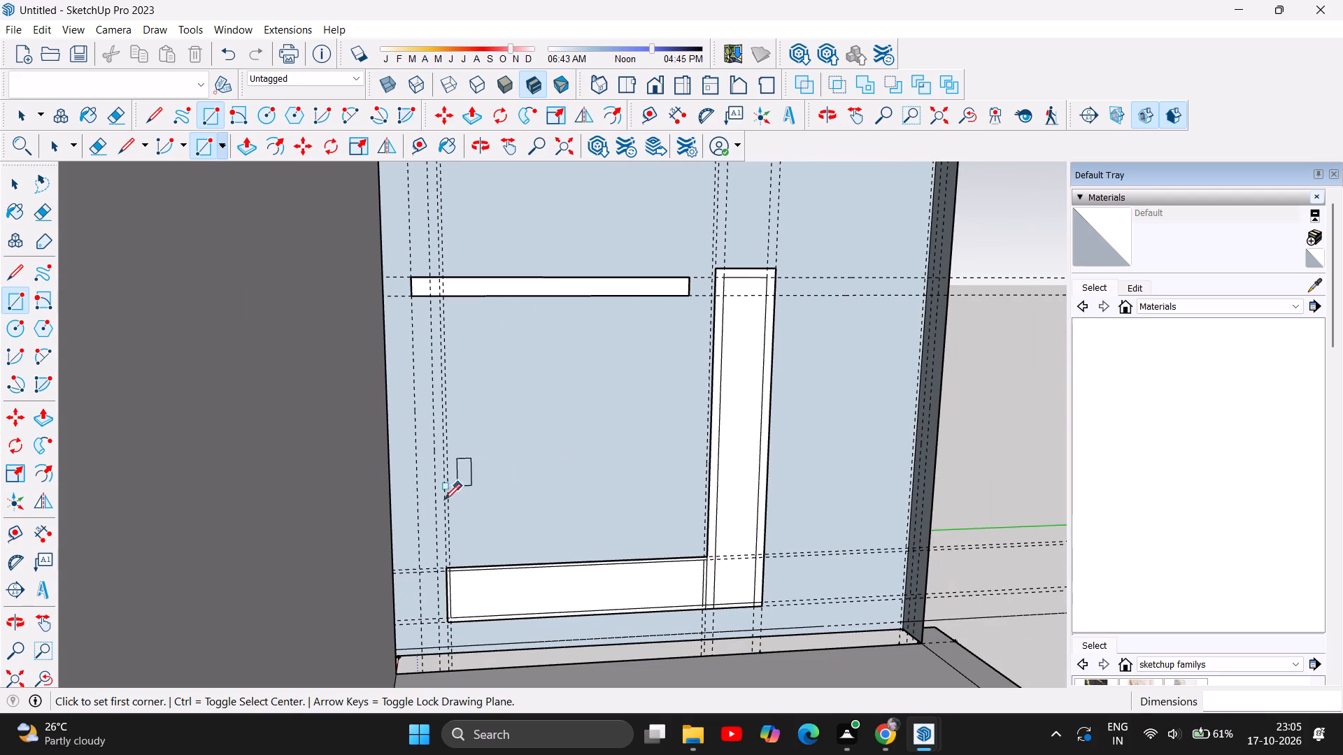
scroll(423, 370, "up", 7)
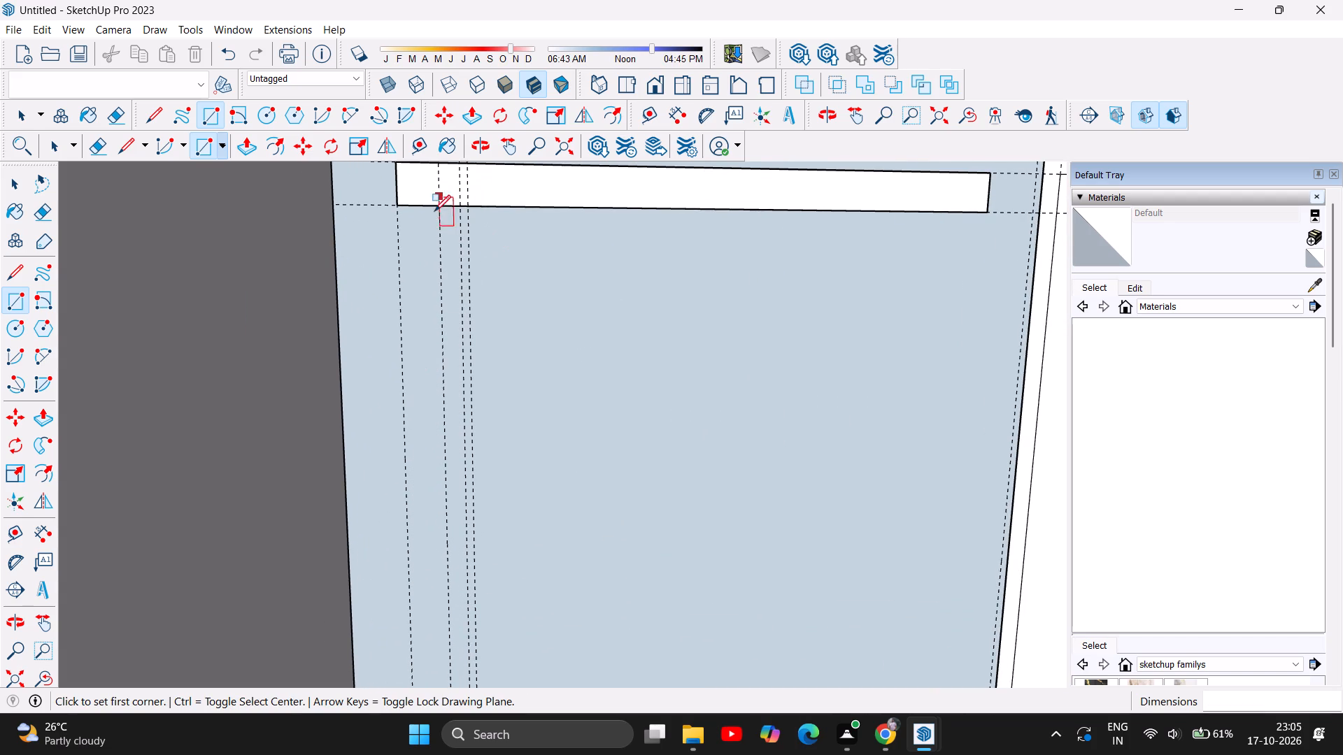
left_click(401, 202)
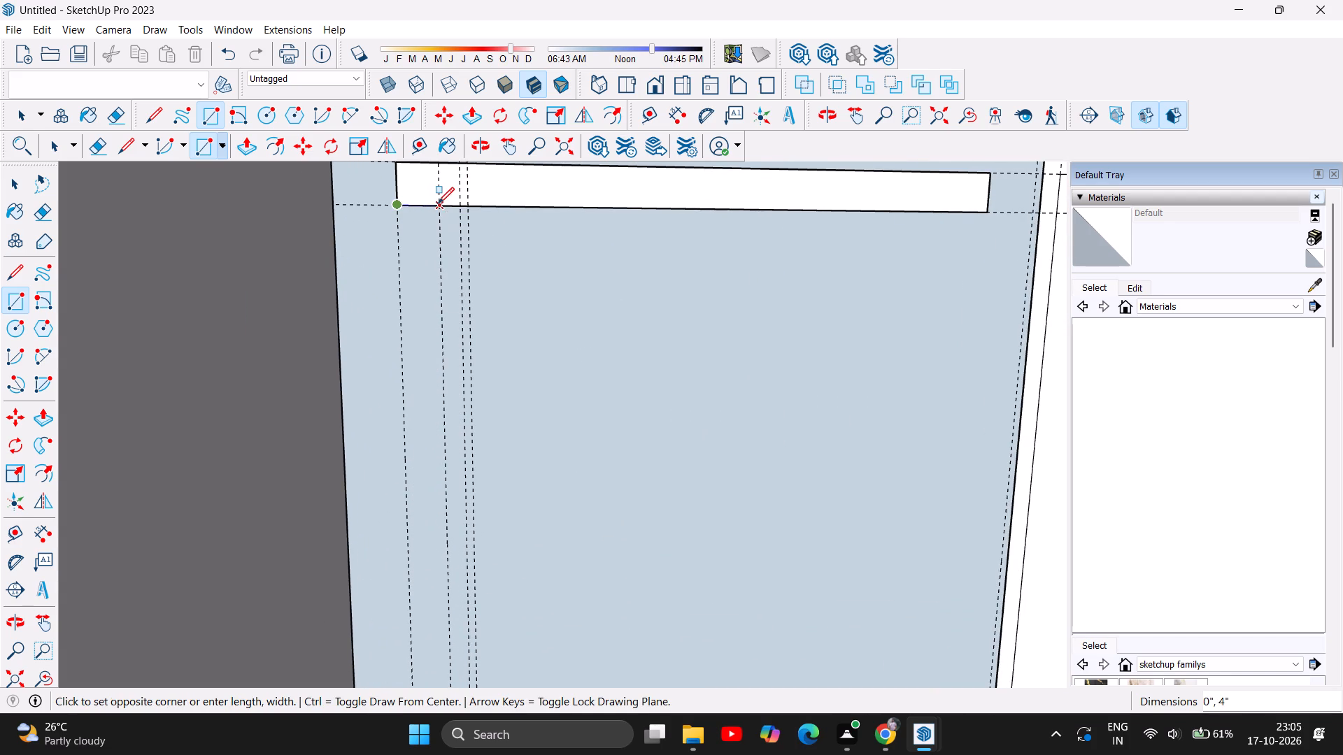
left_click(438, 203)
scroll(443, 317, "down", 4)
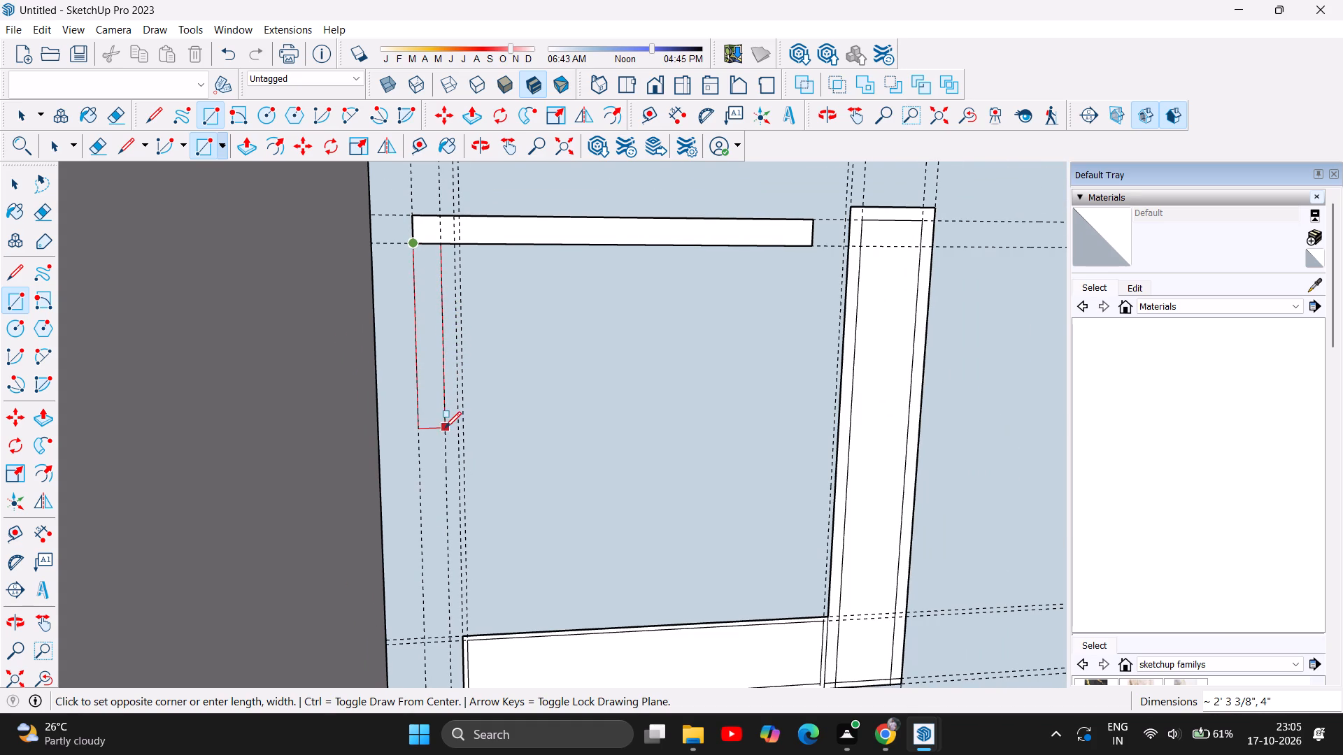
left_click(446, 477)
Examine the two new strips against the lower panel, the tall panel and the guides.
scroll(534, 496, "down", 5)
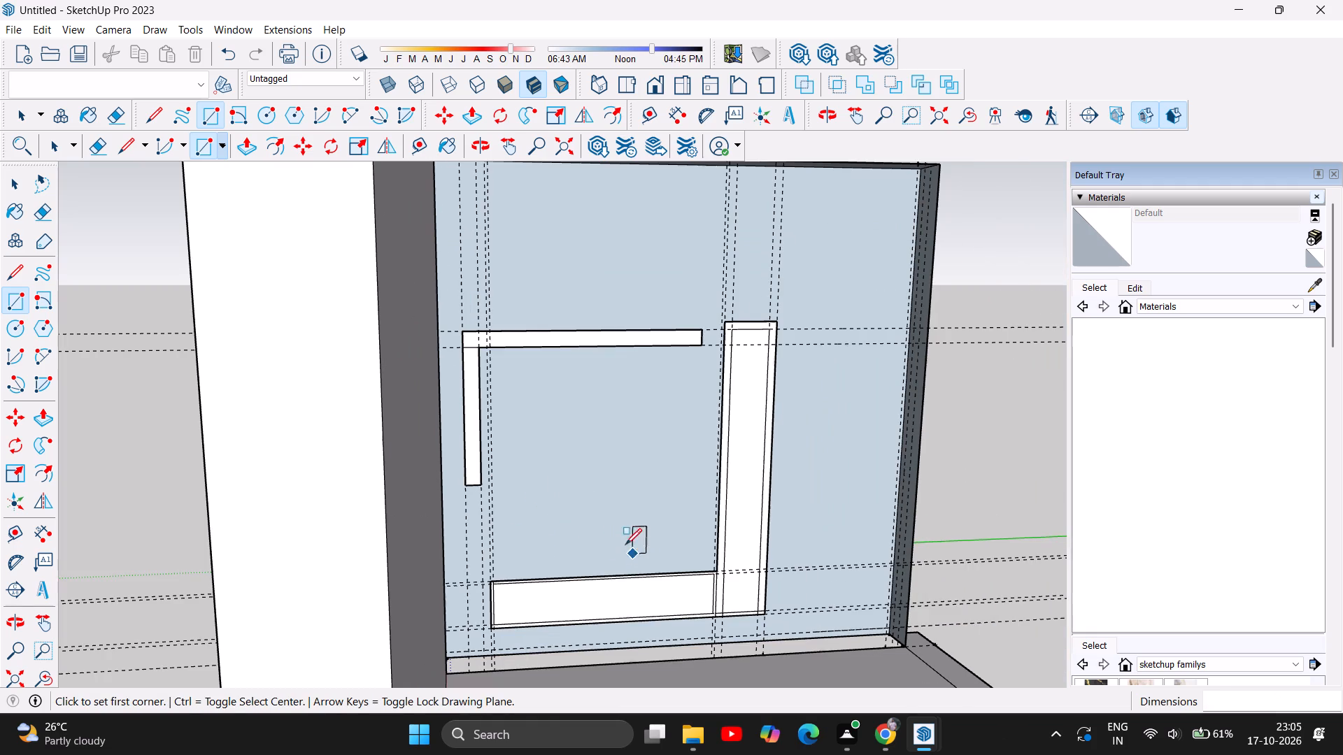
scroll(582, 508, "down", 6)
scroll(696, 501, "up", 6)
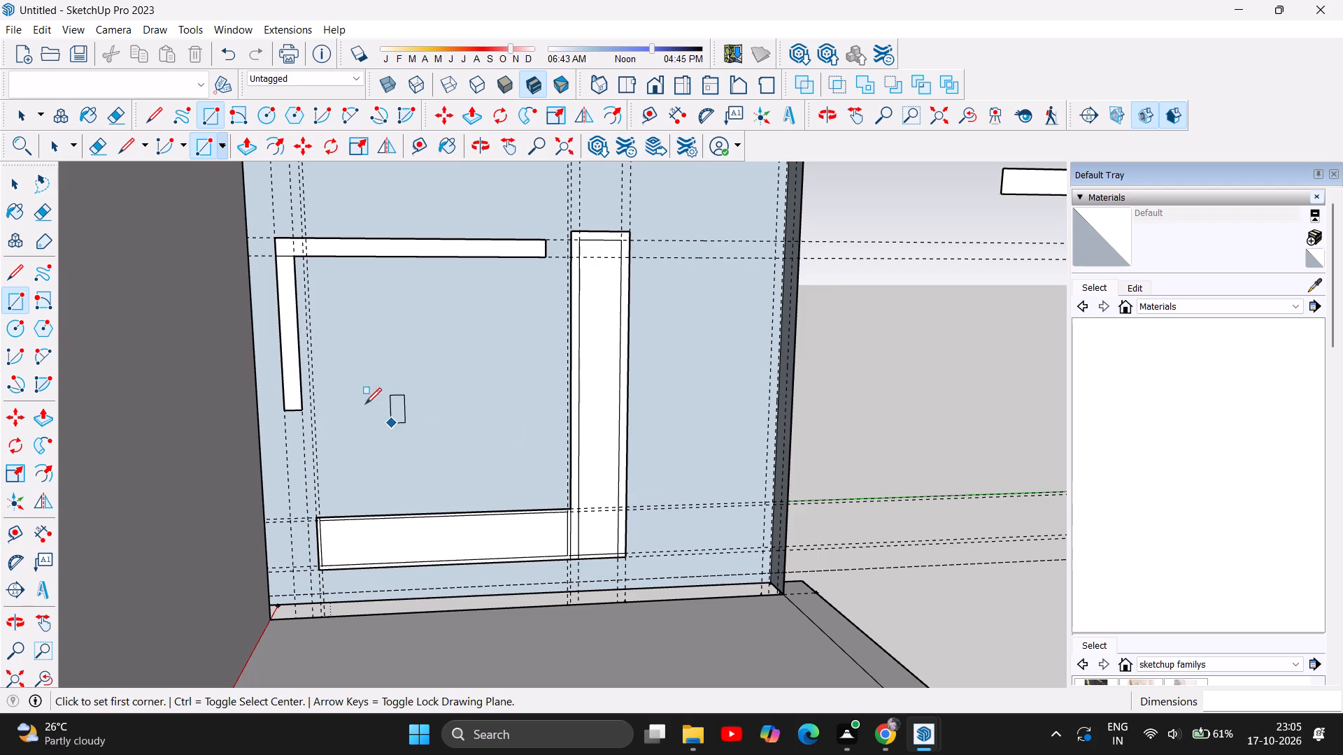
scroll(319, 290, "up", 7)
scroll(249, 312, "up", 3)
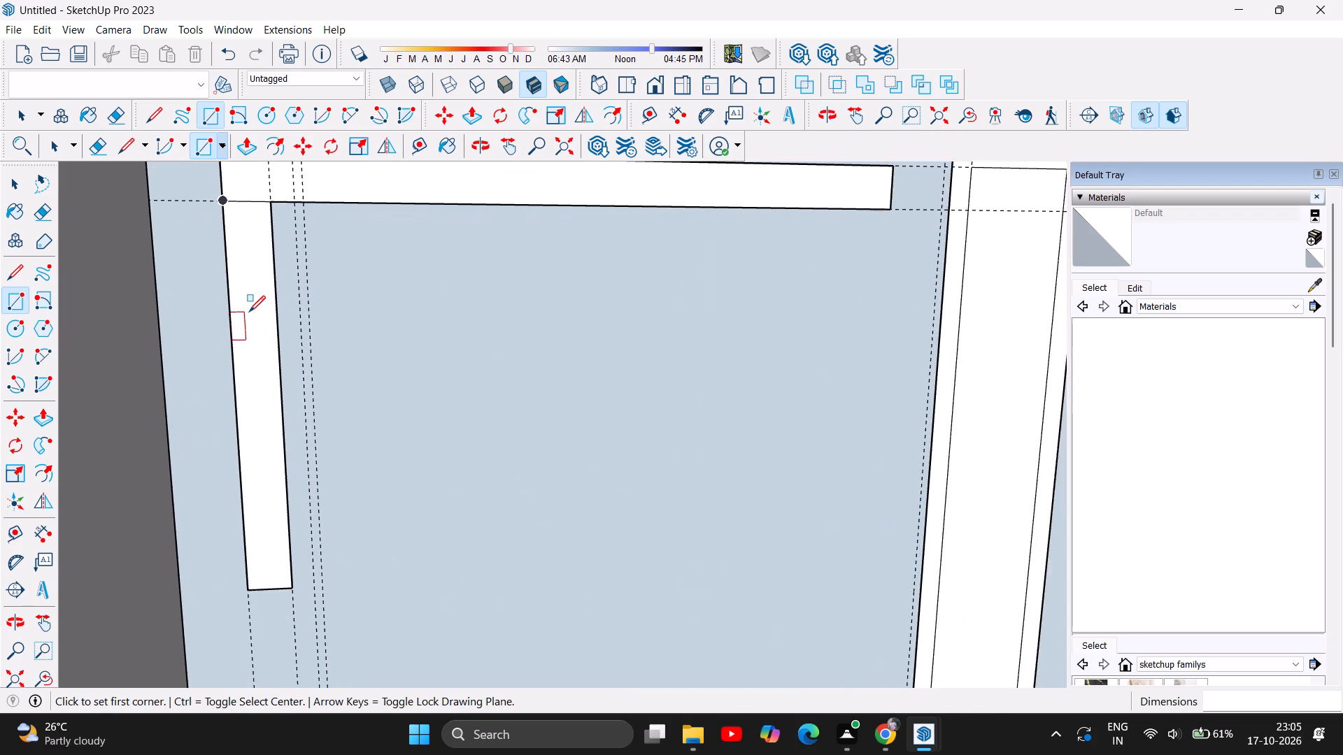
scroll(267, 360, "down", 6)
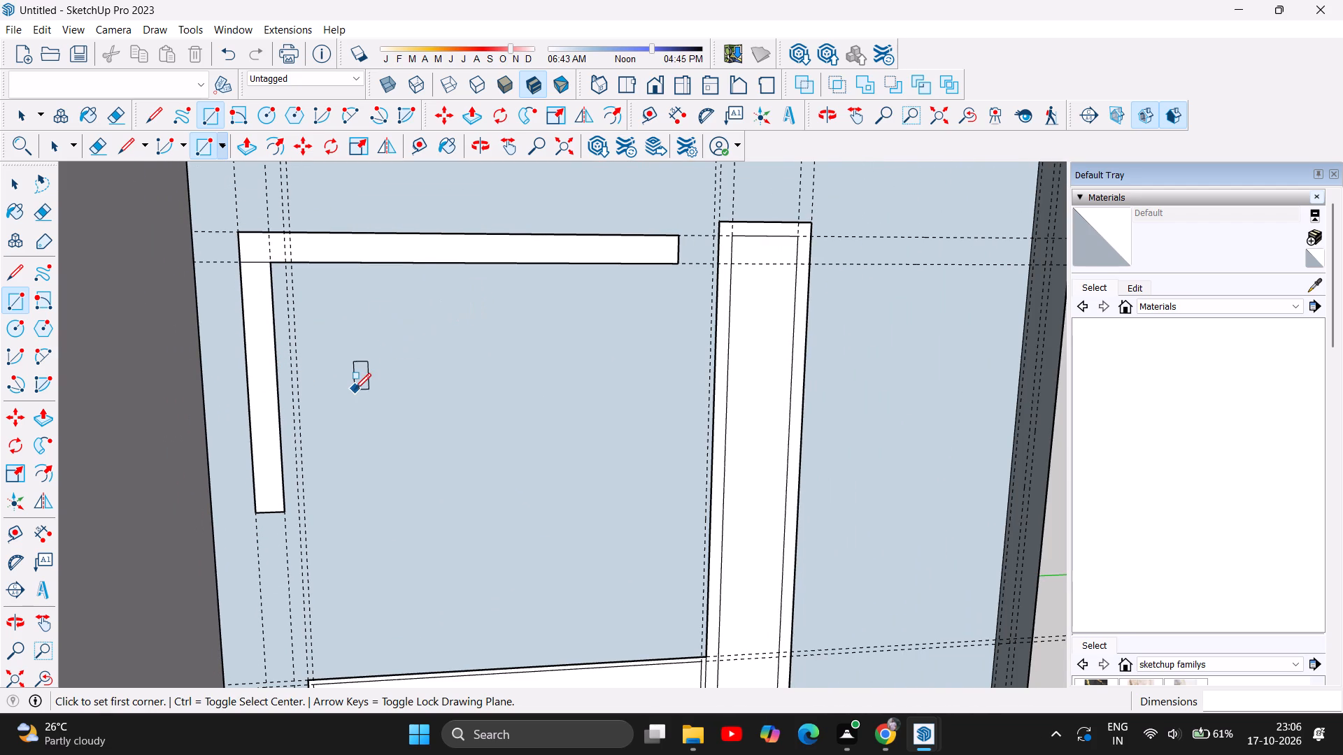
scroll(248, 287, "up", 7)
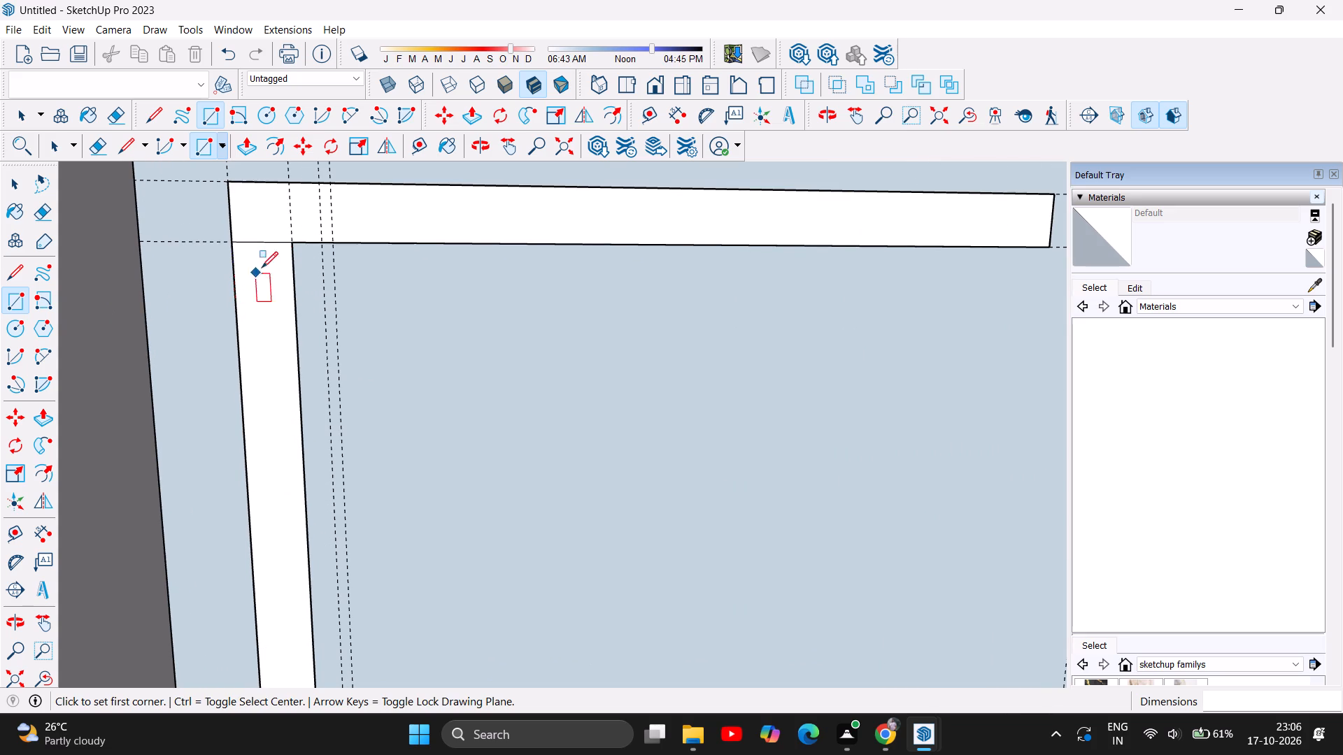
scroll(371, 403, "down", 6)
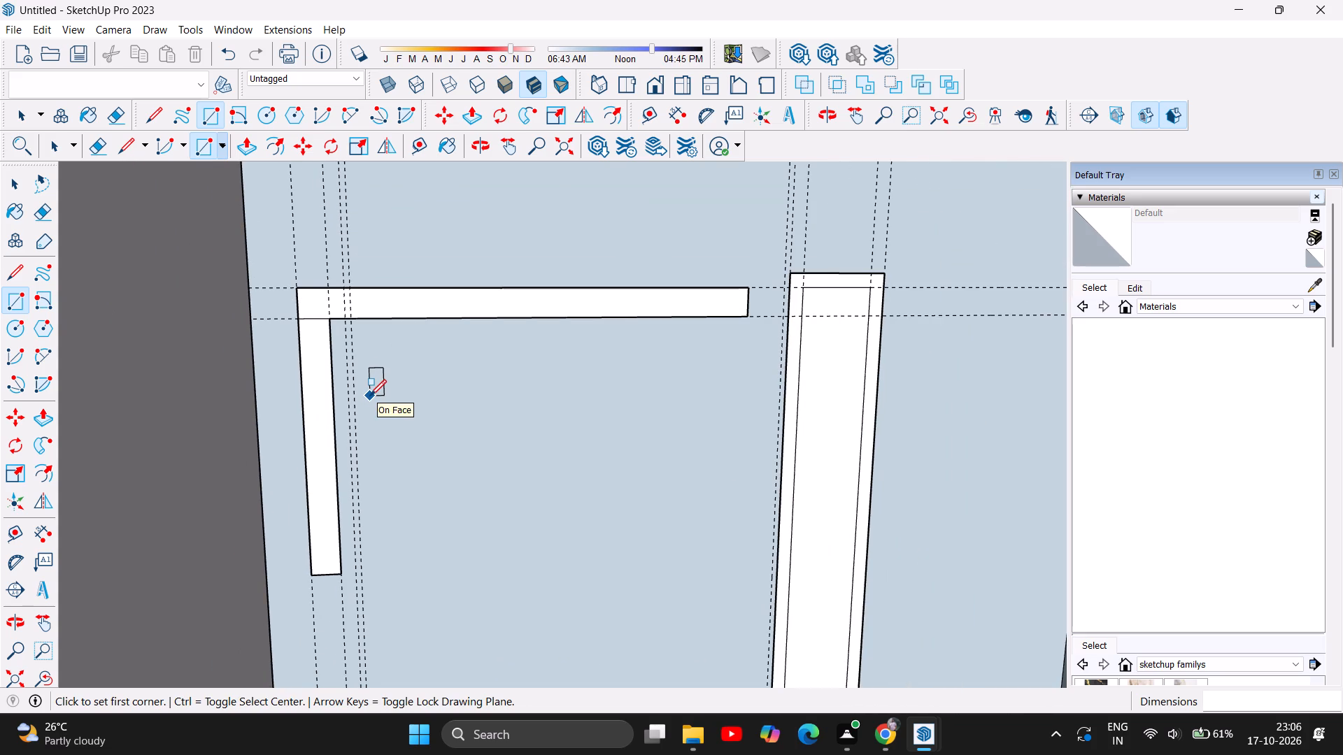
scroll(370, 394, "down", 4)
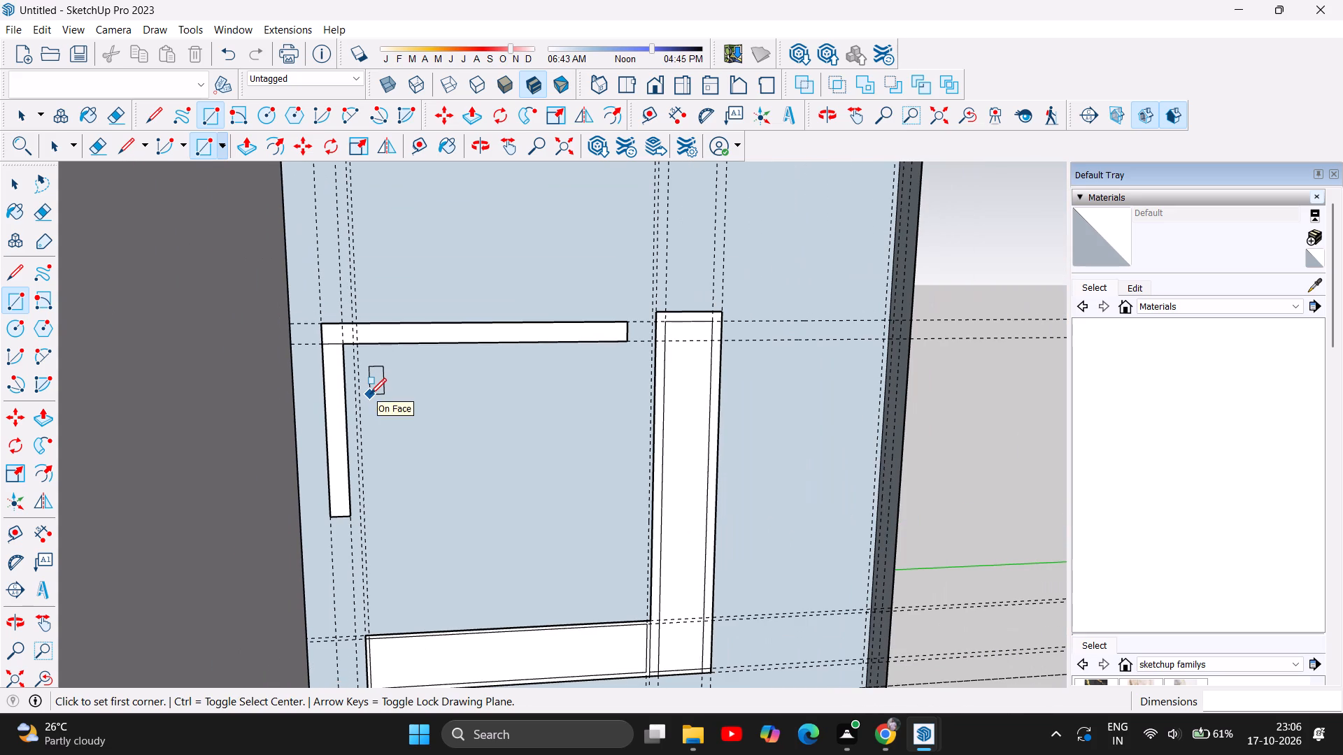
scroll(376, 384, "down", 4)
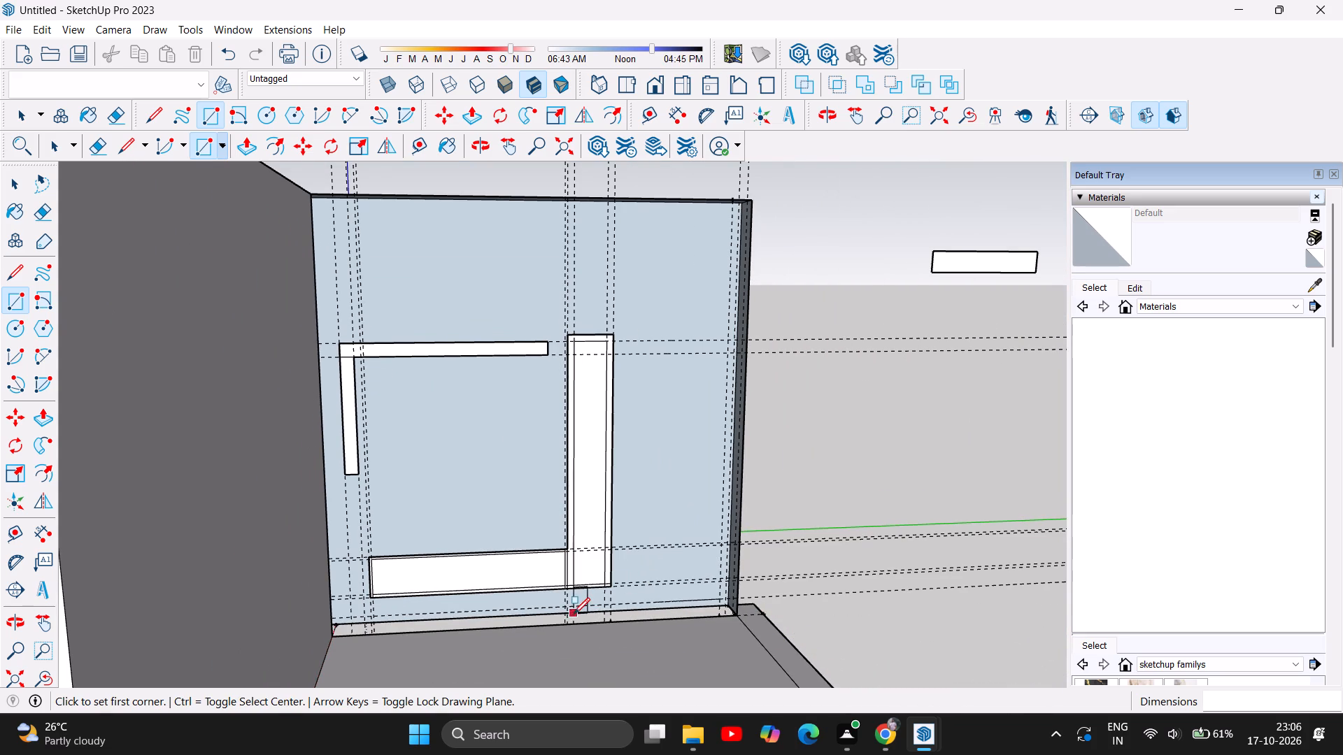
scroll(572, 614, "up", 1)
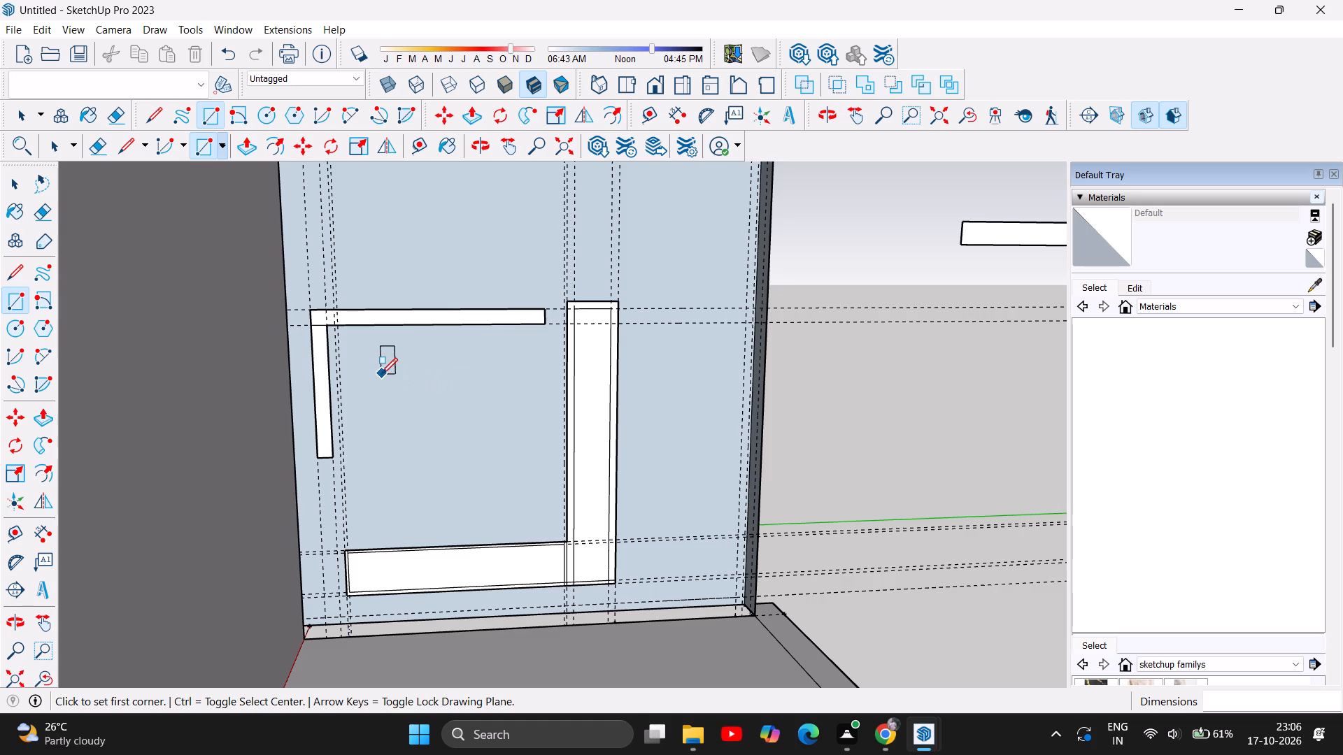
scroll(435, 456, "down", 4)
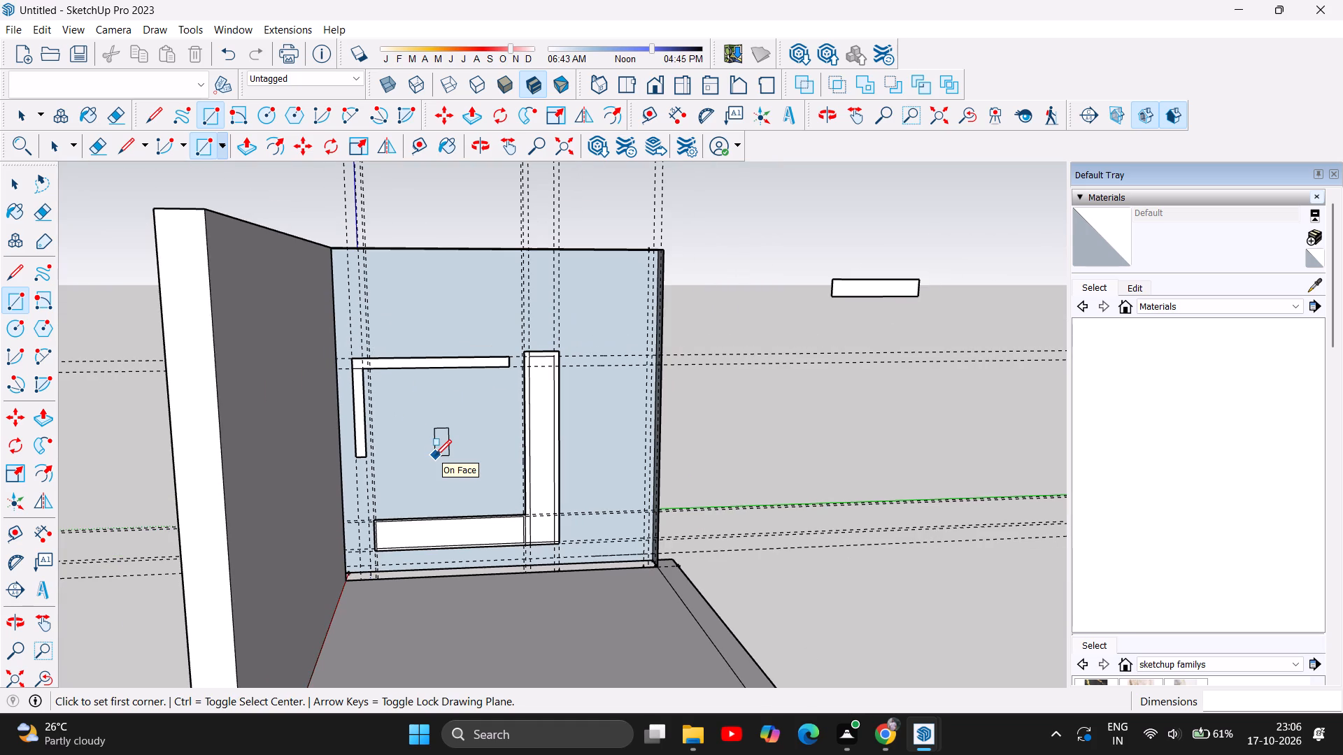
scroll(435, 456, "up", 7)
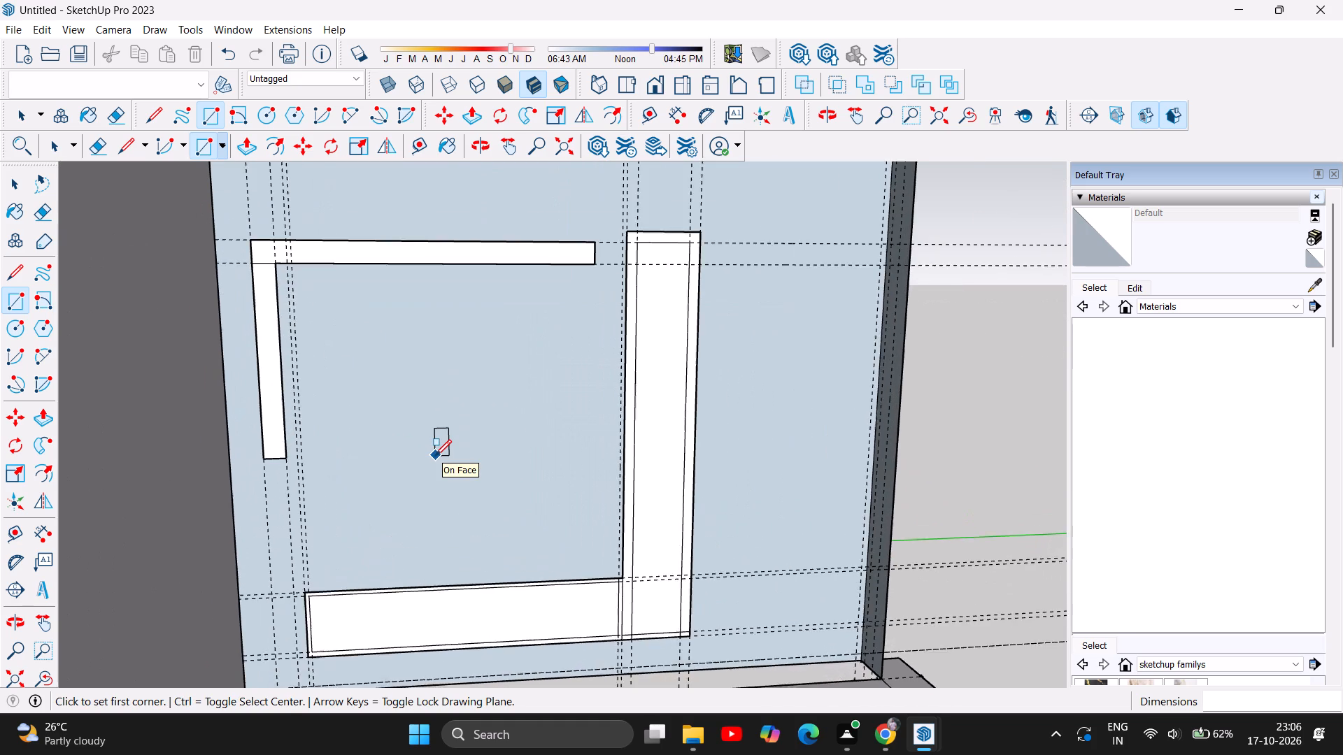
scroll(435, 456, "up", 1)
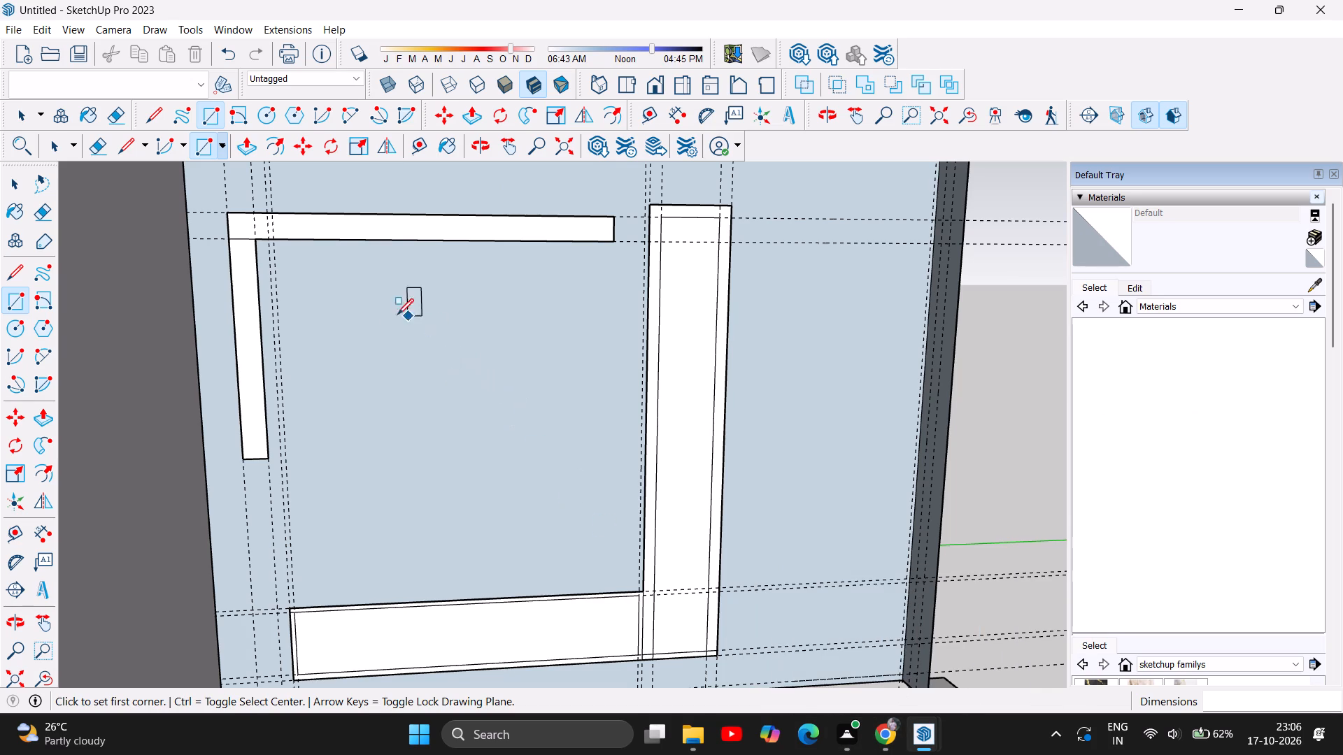
scroll(387, 329, "down", 8)
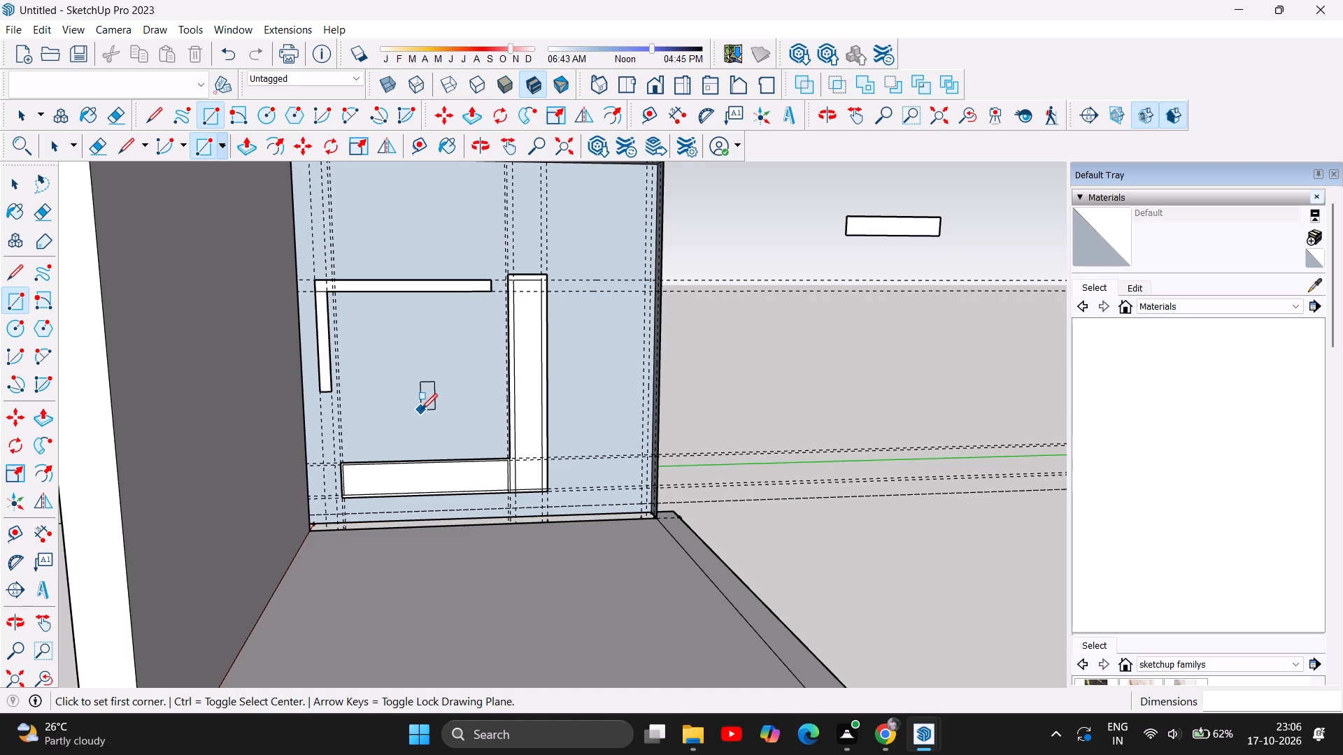
scroll(446, 415, "down", 1)
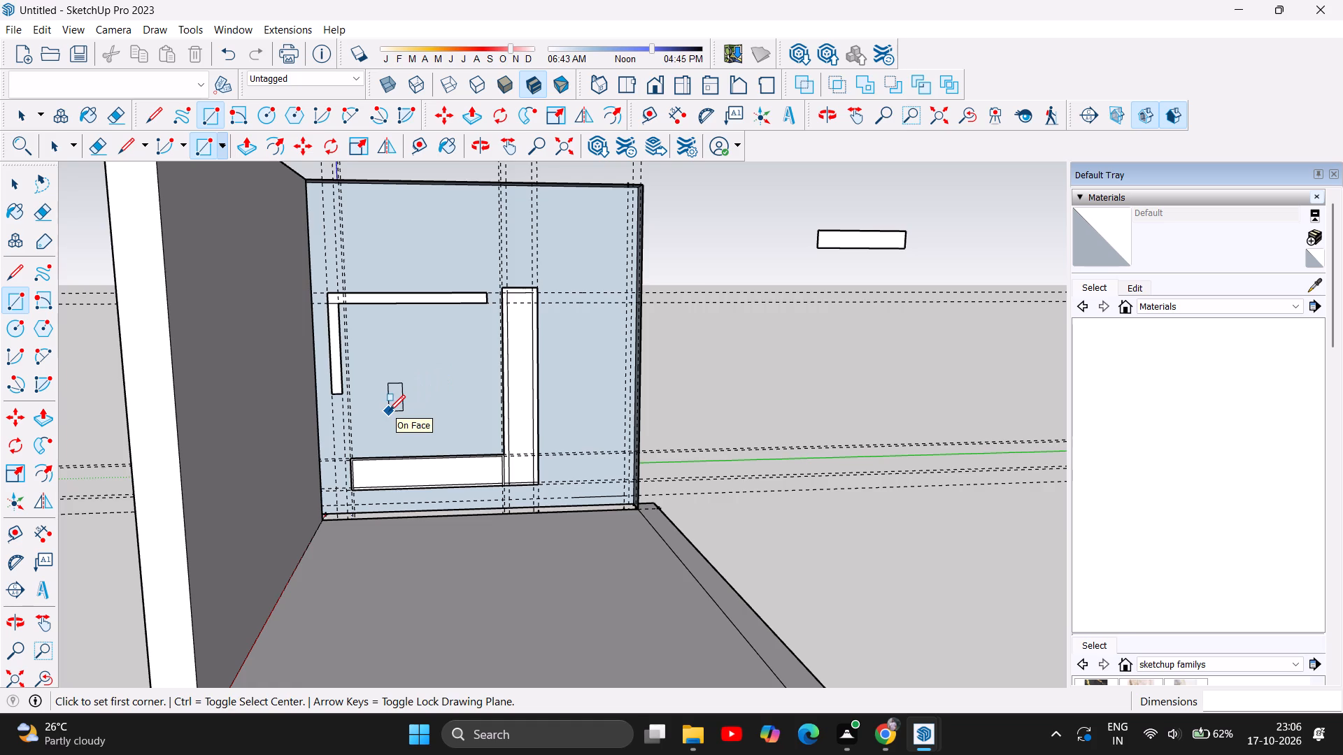
scroll(389, 411, "down", 2)
scroll(432, 375, "up", 4)
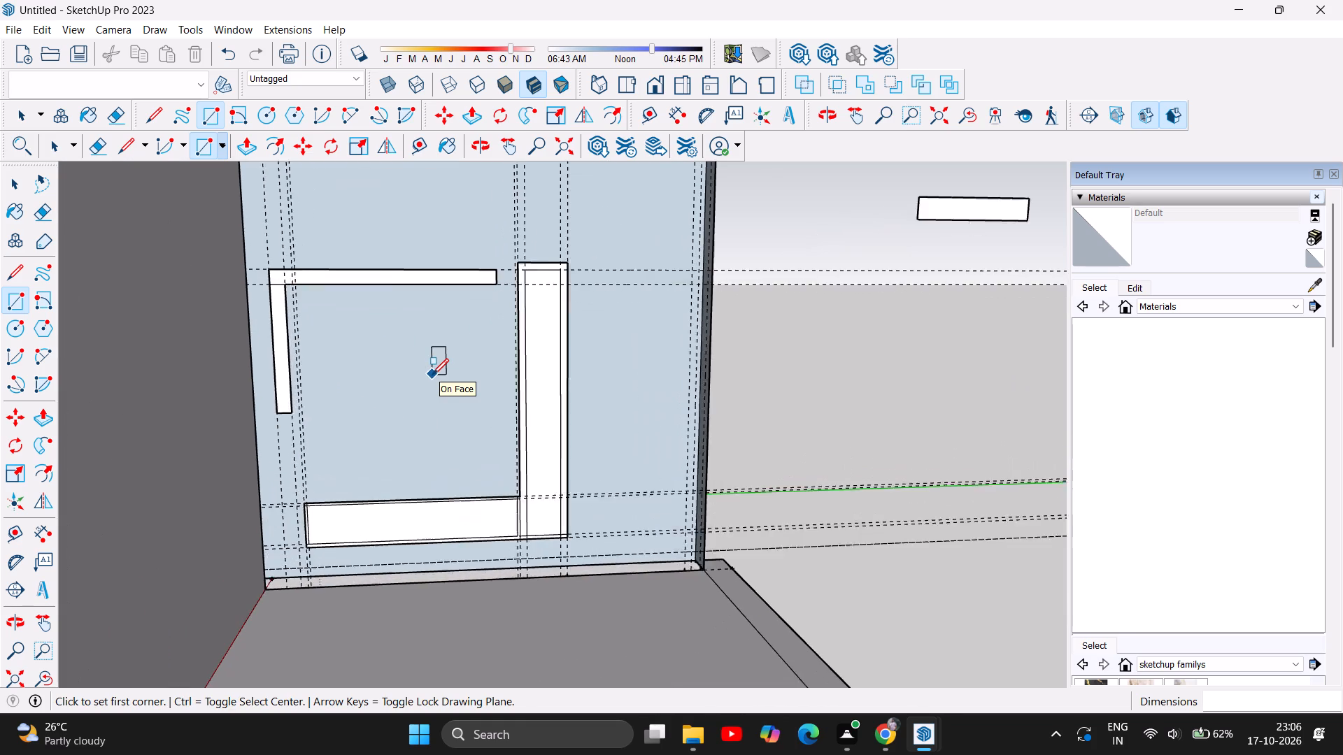
scroll(432, 375, "up", 5)
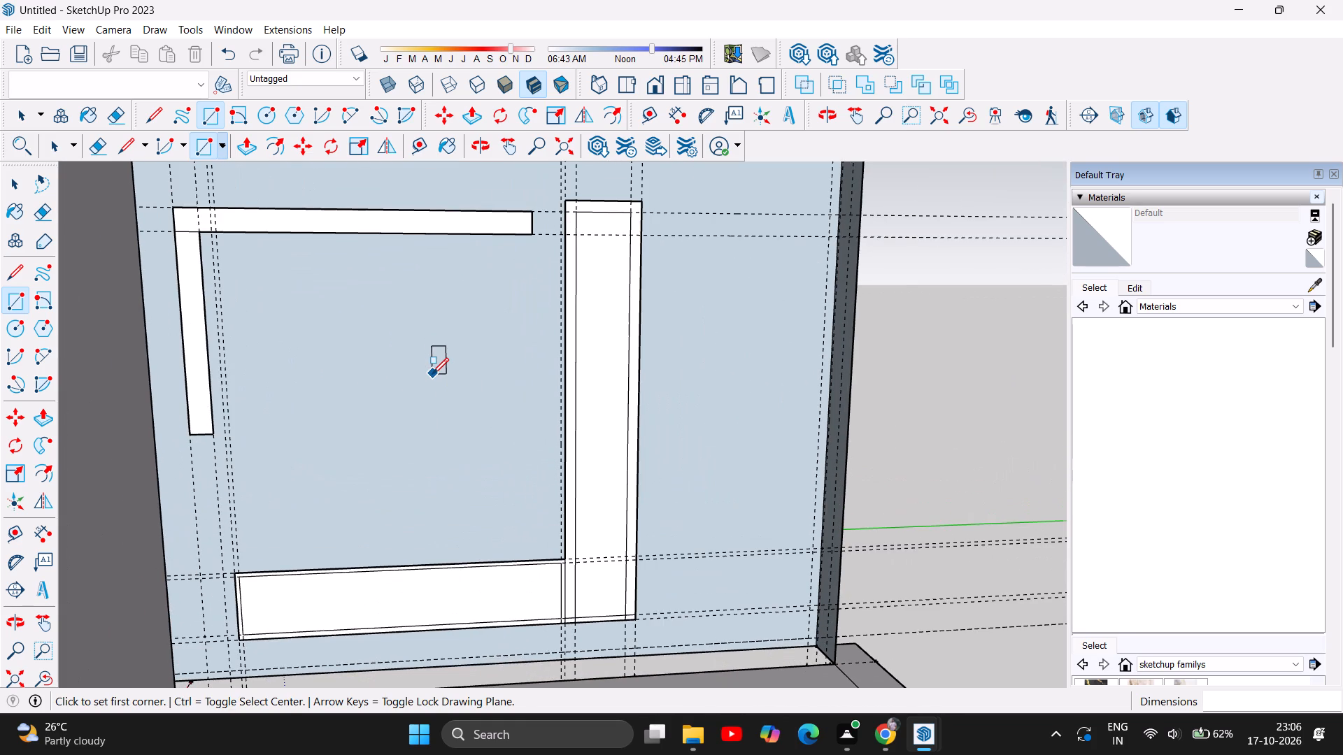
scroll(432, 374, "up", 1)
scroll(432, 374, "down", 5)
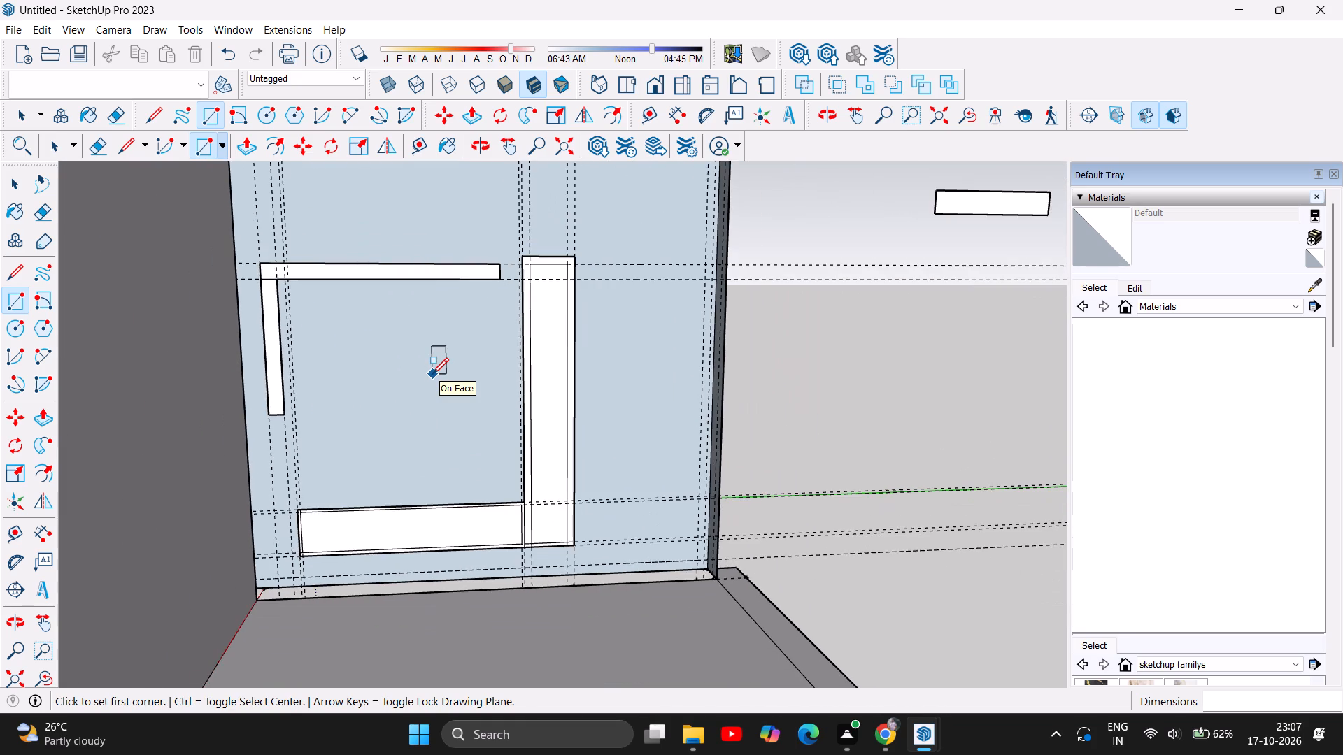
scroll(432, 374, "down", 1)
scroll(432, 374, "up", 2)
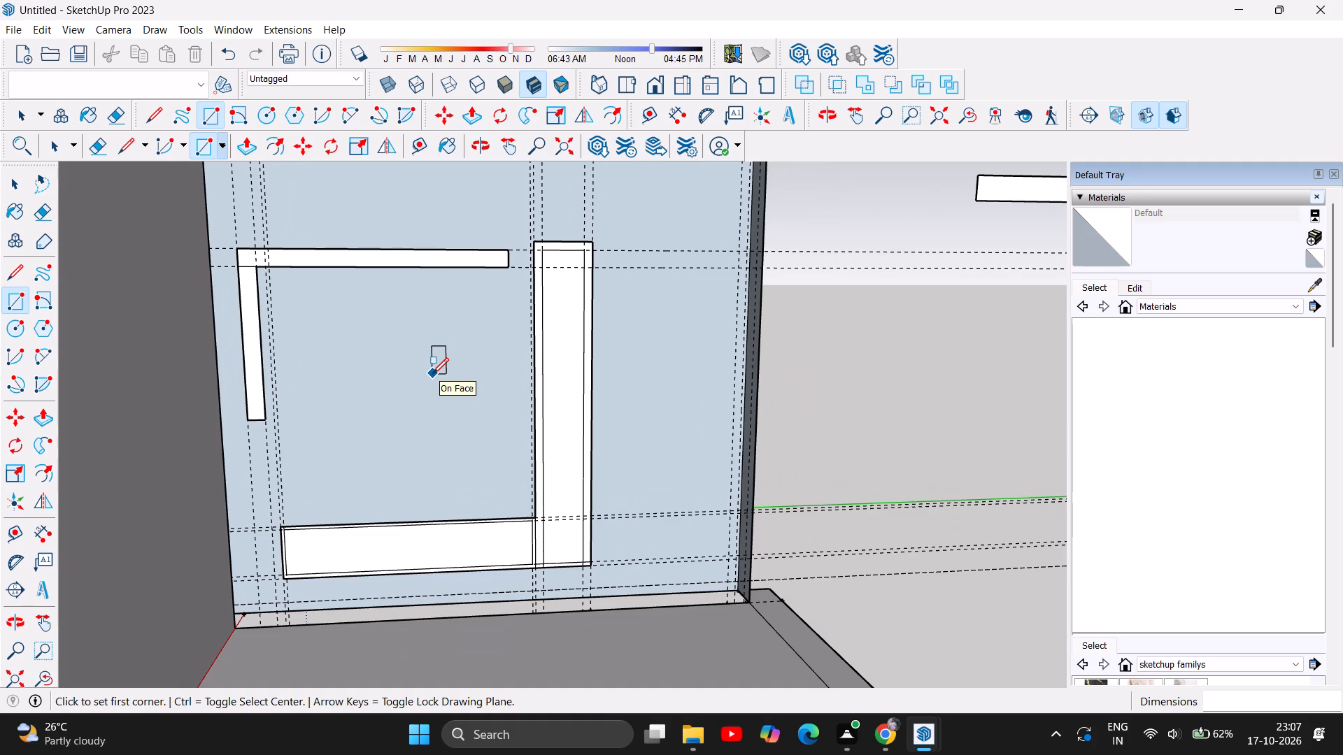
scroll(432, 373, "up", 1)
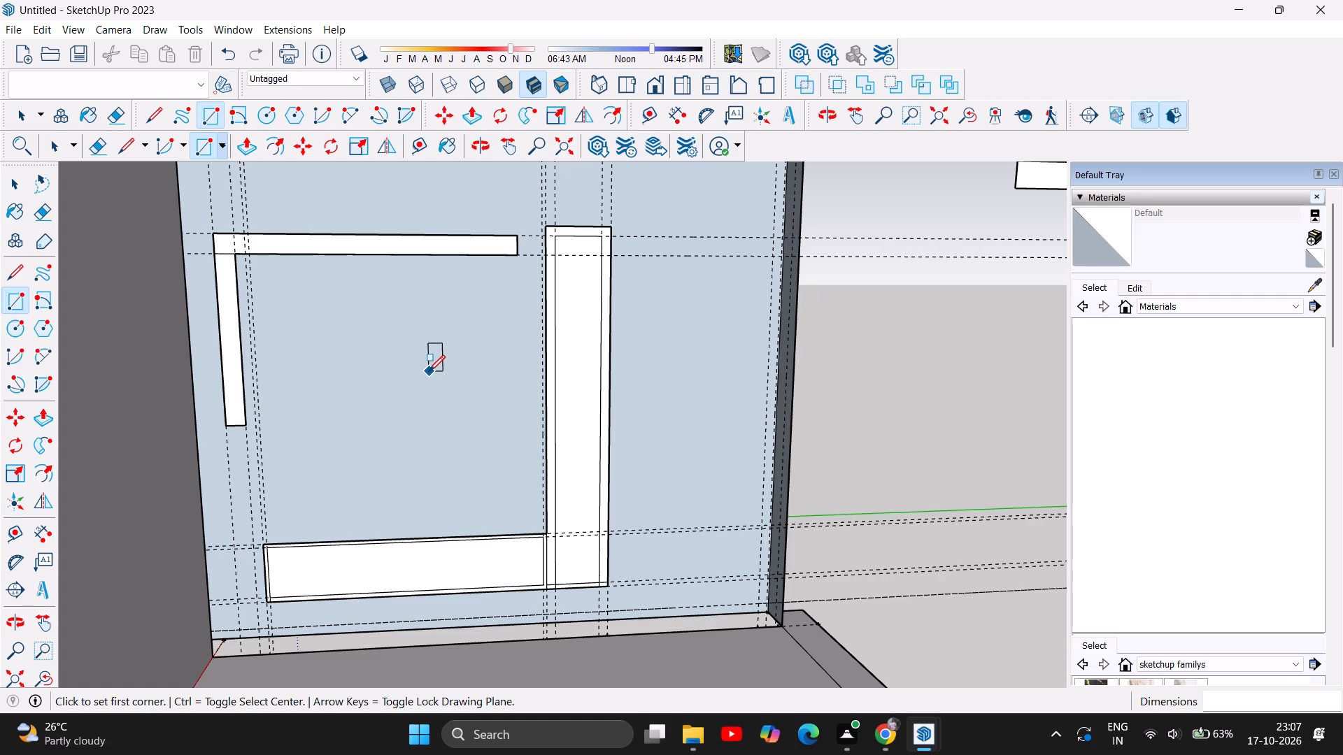
Undo the strips, the extrusions and the tall panel's outline, back to the flat wall with only the lower panel's double outline and guides.
scroll(638, 463, "down", 6)
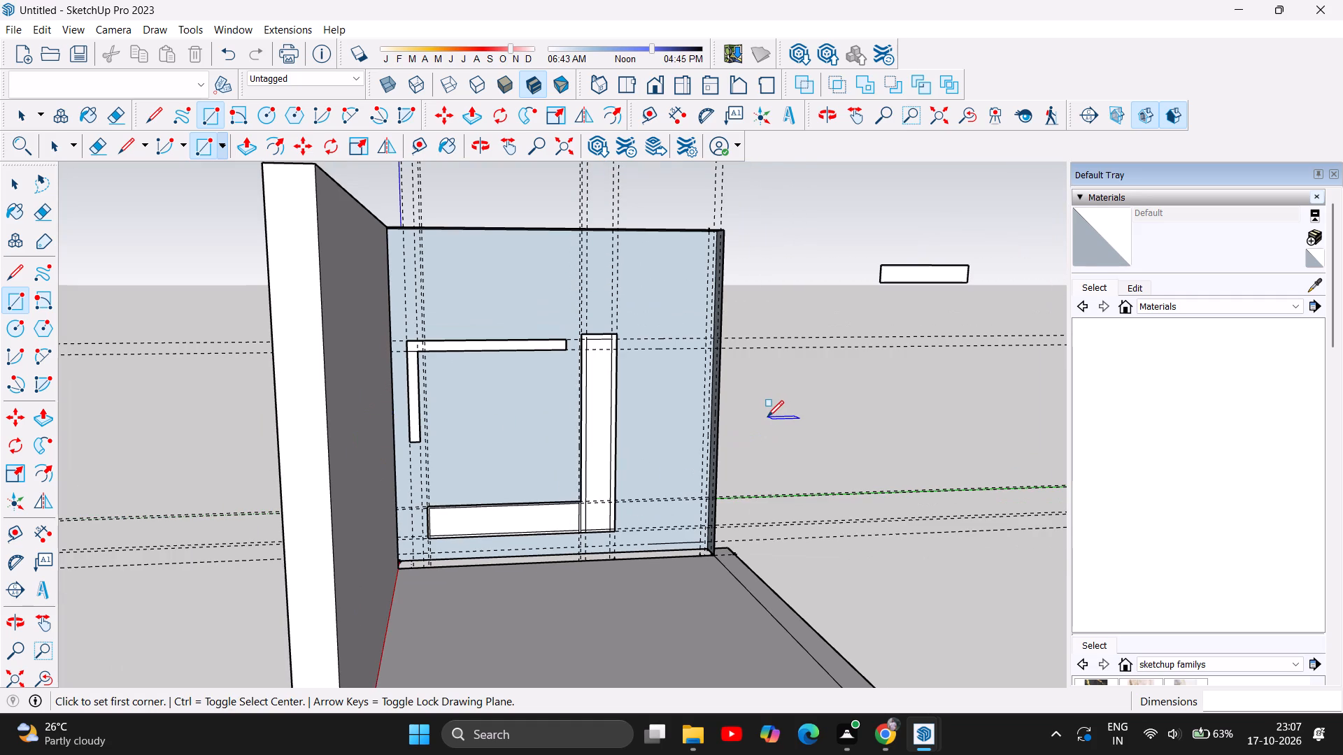
key("ctrl+z")
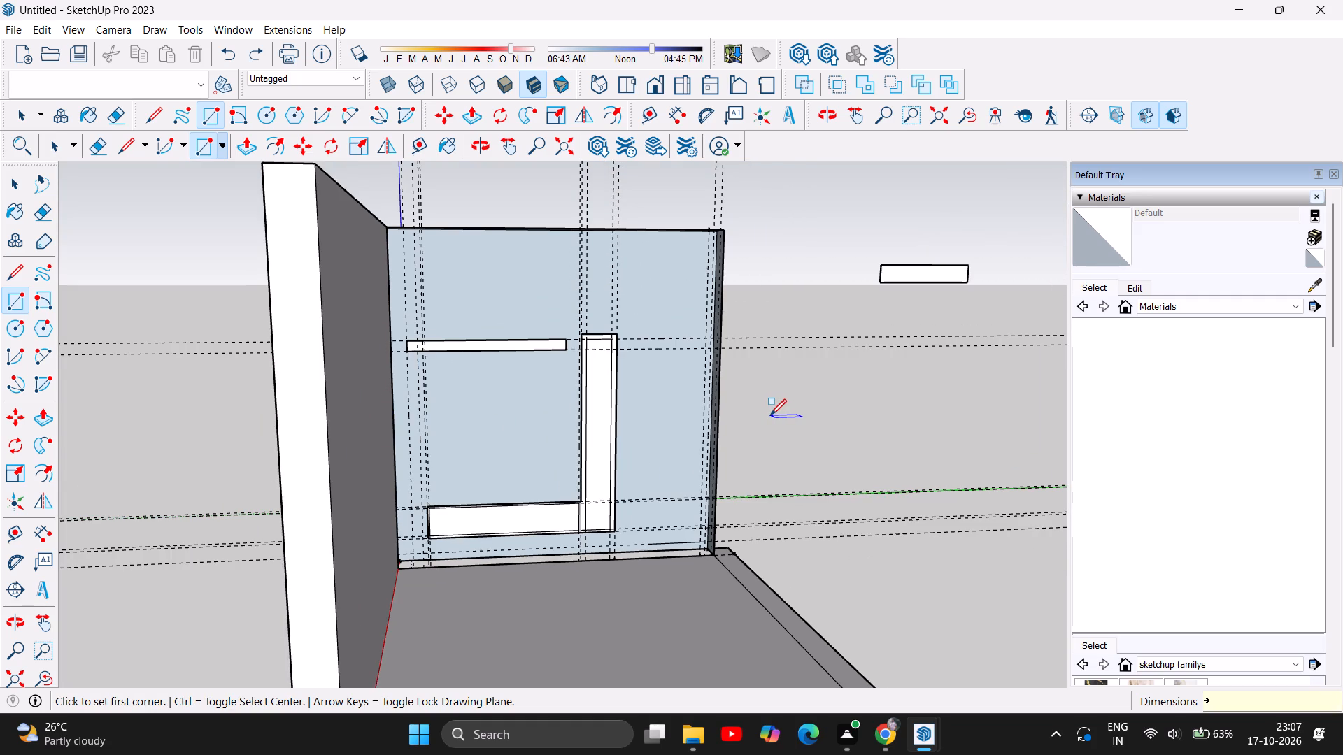
key("ctrl+z")
key("ctrl+z")
key("ctrl+z")
key("ctrl+z")
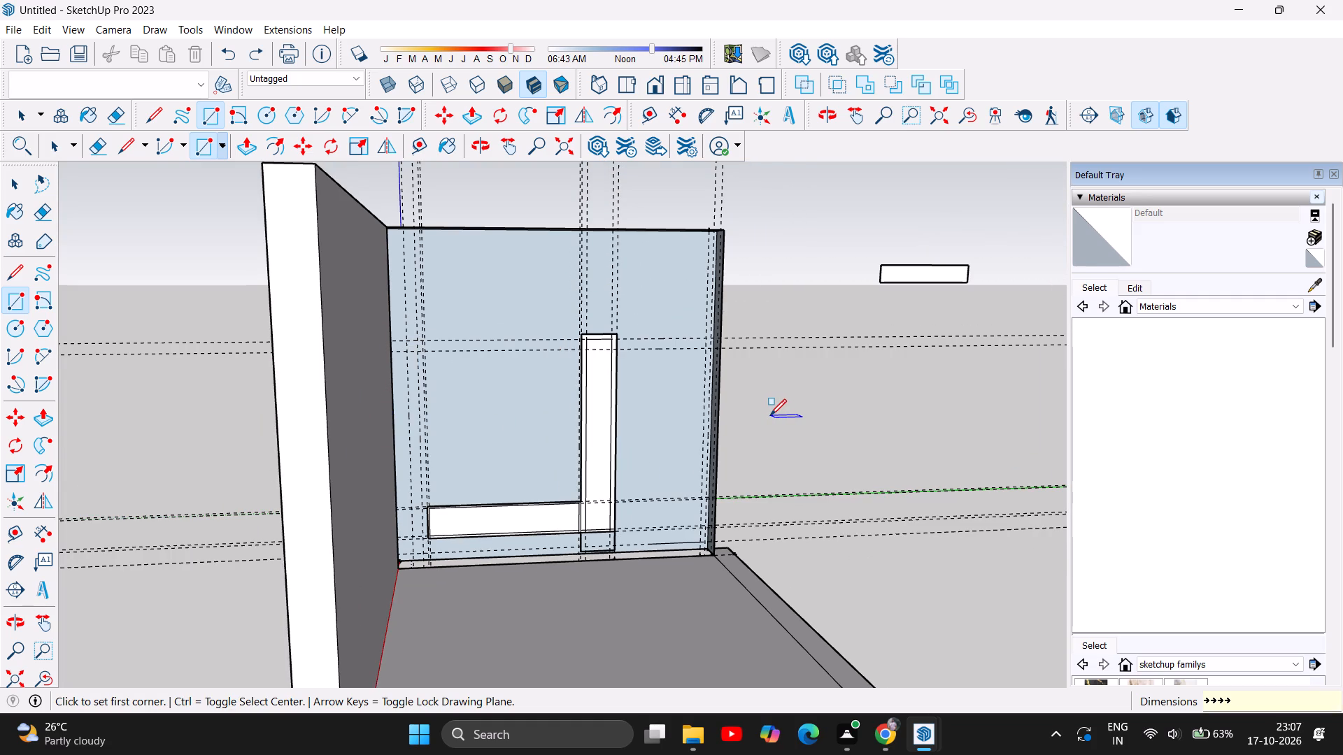
key("ctrl+z")
key("ctrl+z")
key("ctrl+z")
key("ctrl+z")
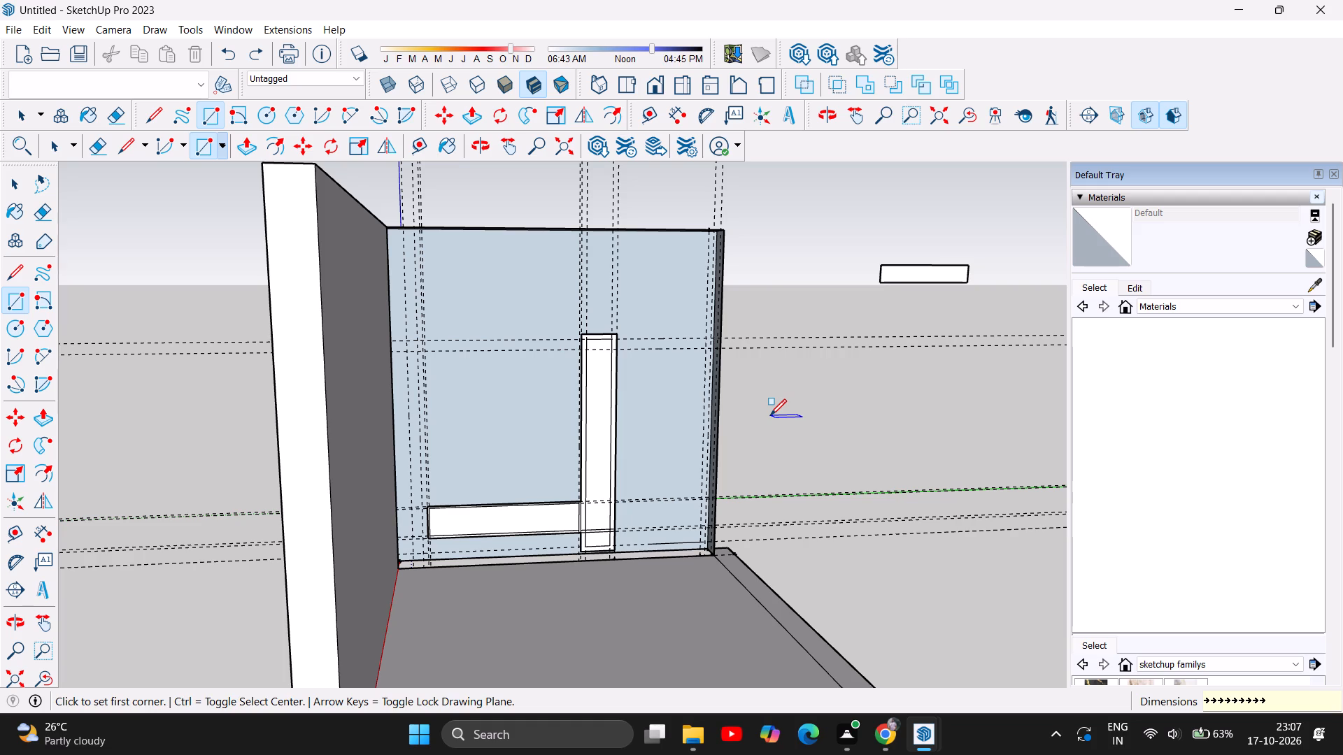
key("ctrl+z")
key("ctrl+z")
key("ctrl+z")
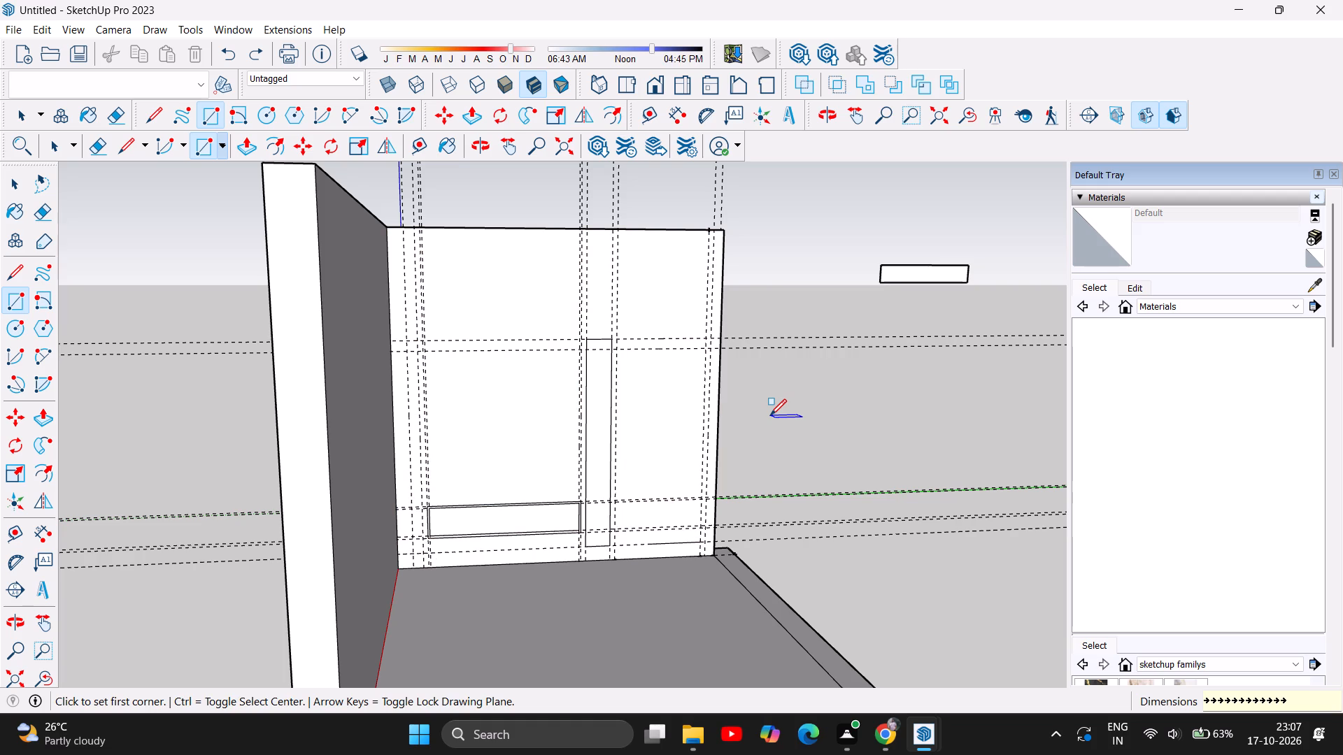
key("ctrl+z")
key("ctrl+z")
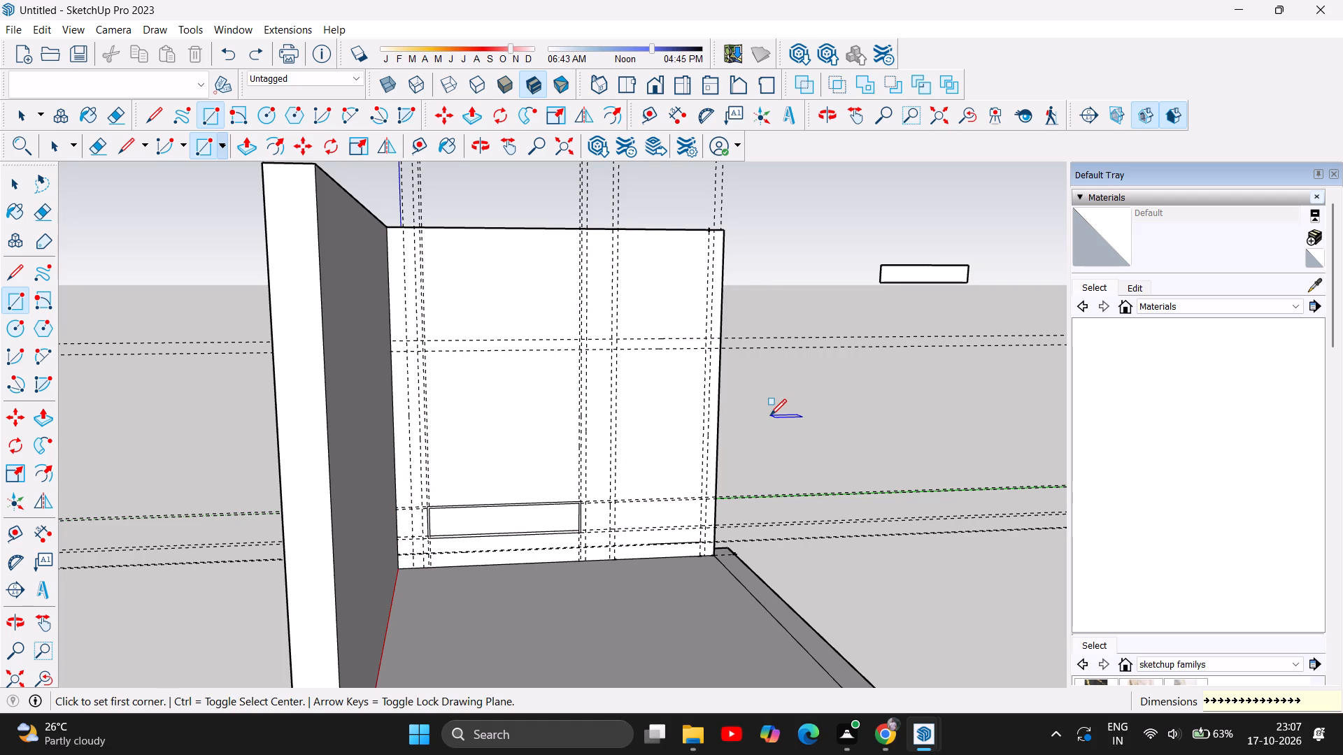
Draw the tall panel's upper inner rectangle, 5' 1" high and 10" wide, from the lower of the two upper guides to the lower panel's top guide.
scroll(585, 561, "up", 2)
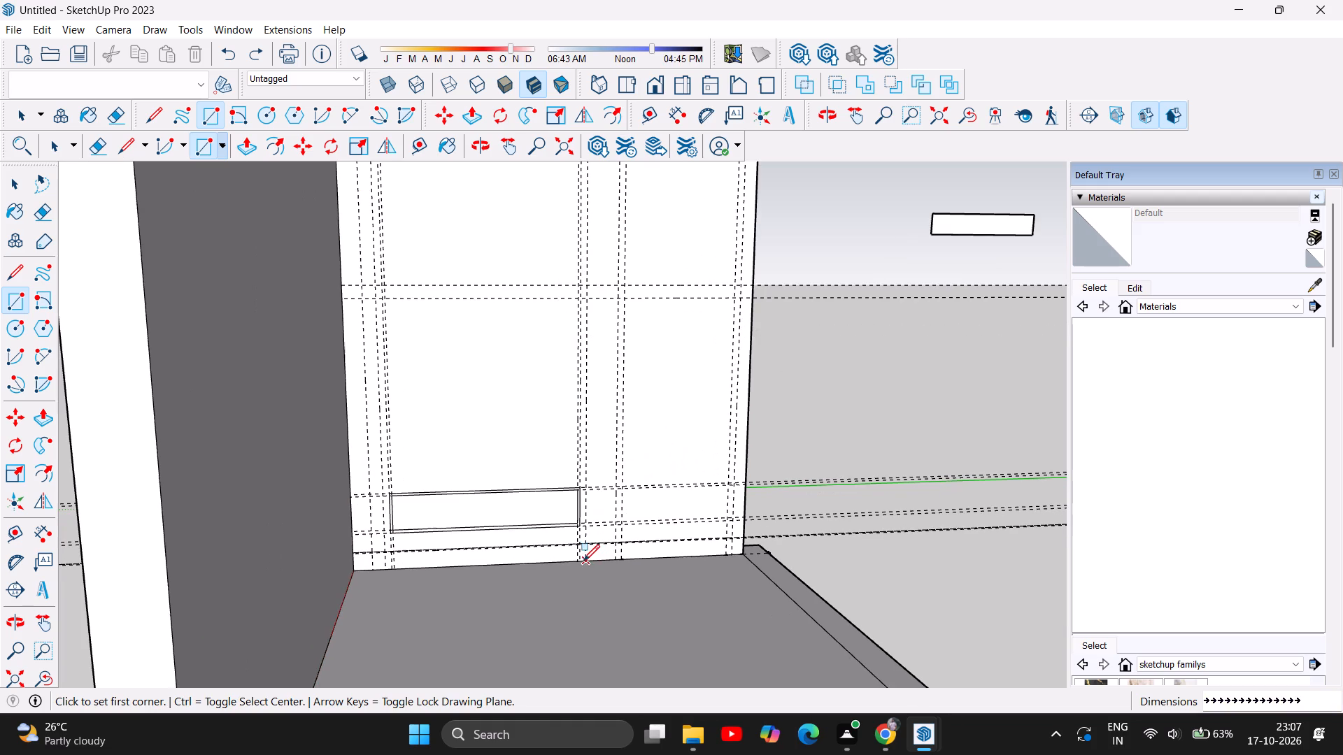
scroll(637, 452, "up", 4)
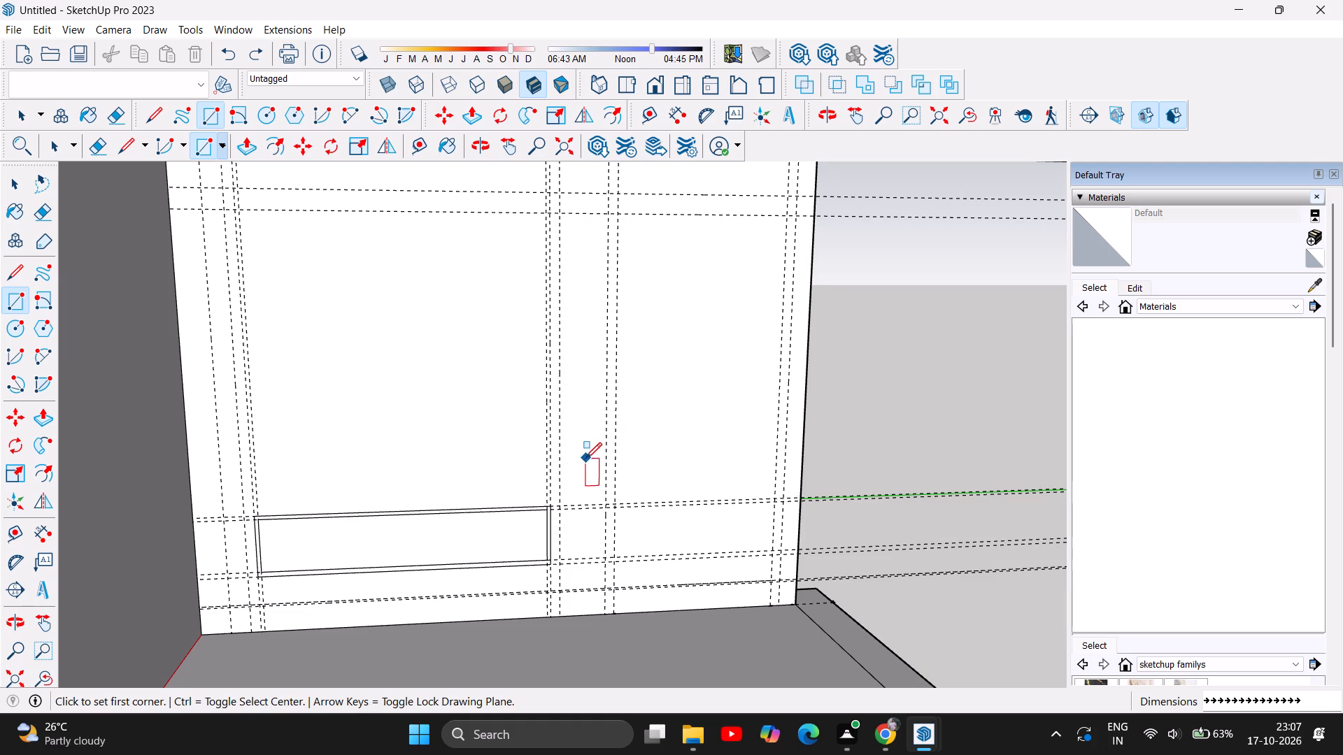
left_click(562, 217)
left_click(607, 215)
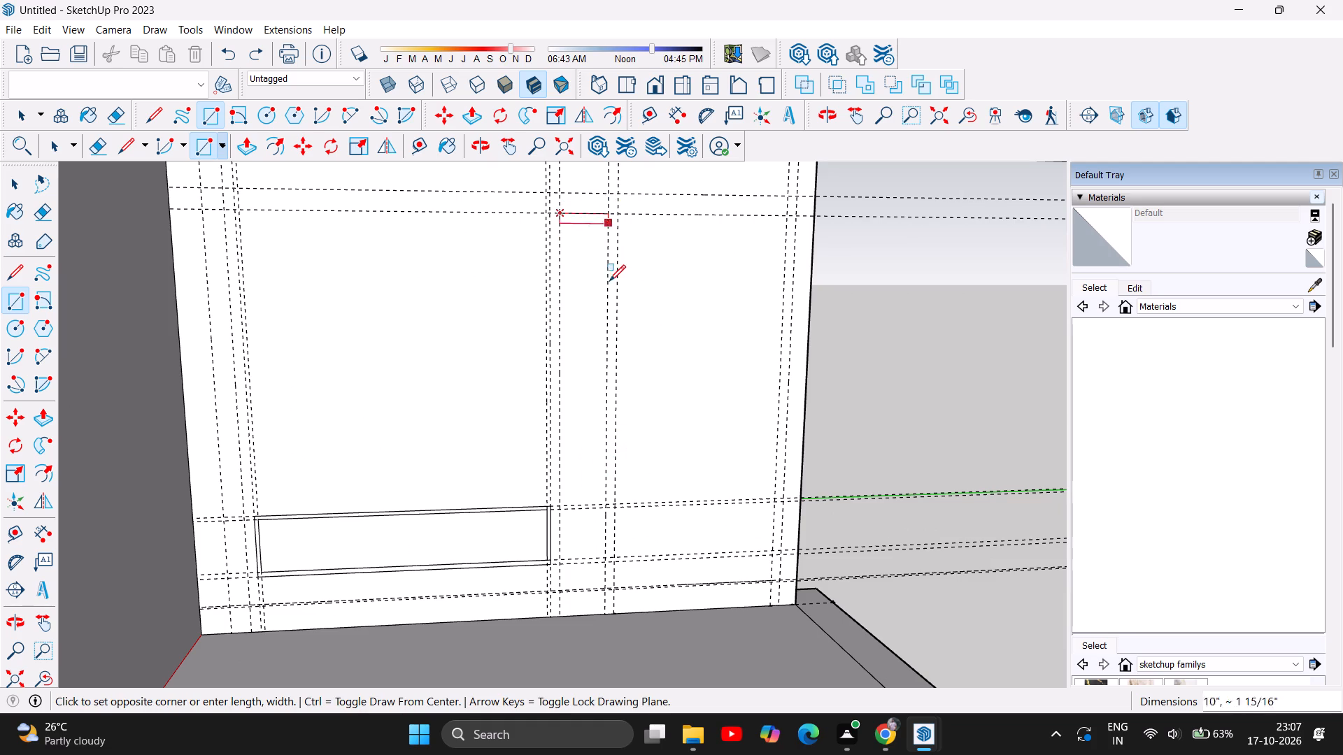
left_click(606, 505)
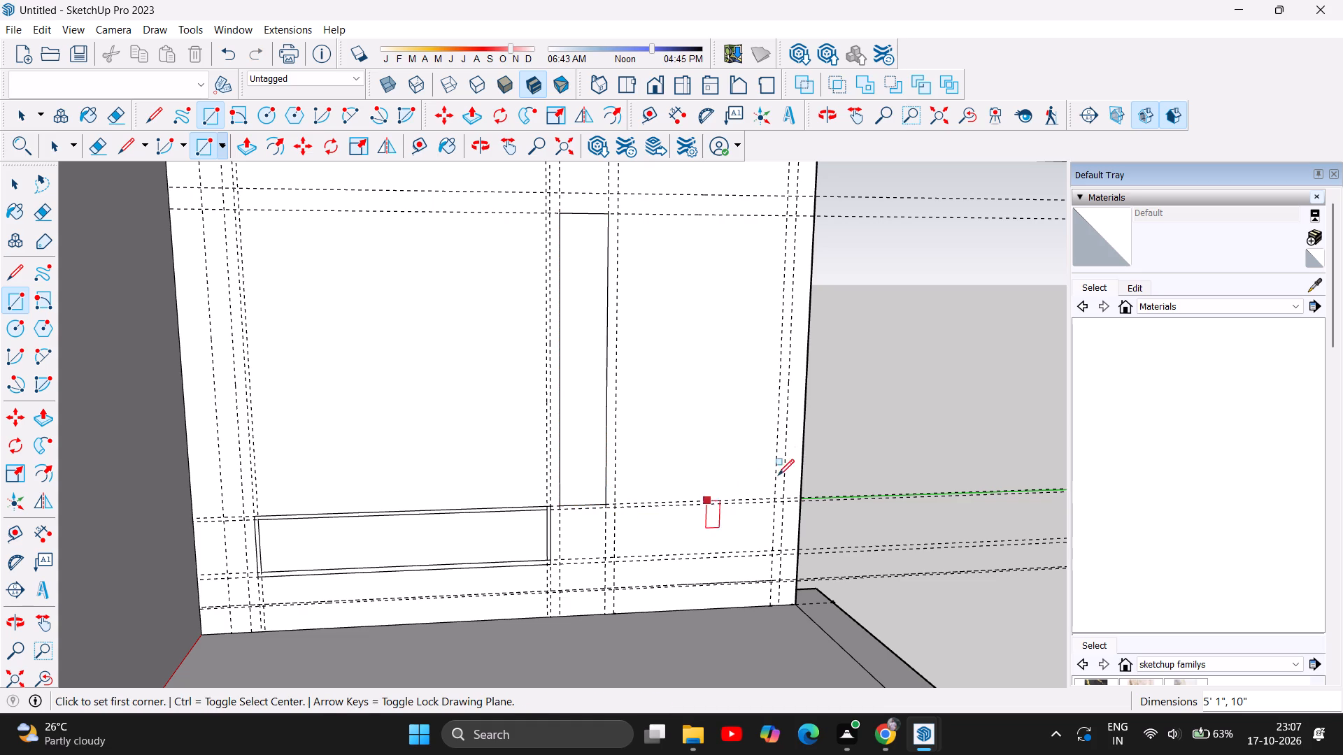
Draw the tall panel's outer rectangle, 7' high and 1' 2" wide, from the uppermost horizontal guide to the guide just above the floor.
scroll(577, 554, "down", 3)
scroll(640, 299, "up", 9)
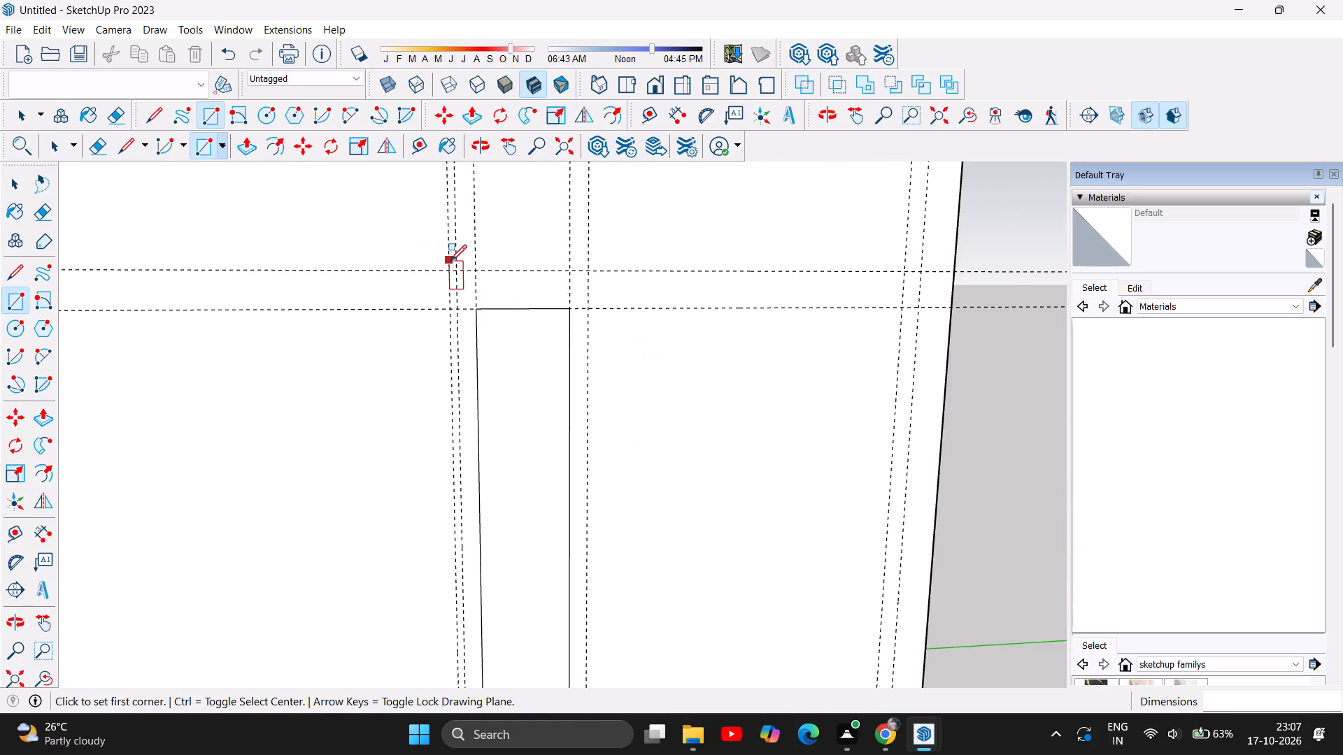
left_click(459, 269)
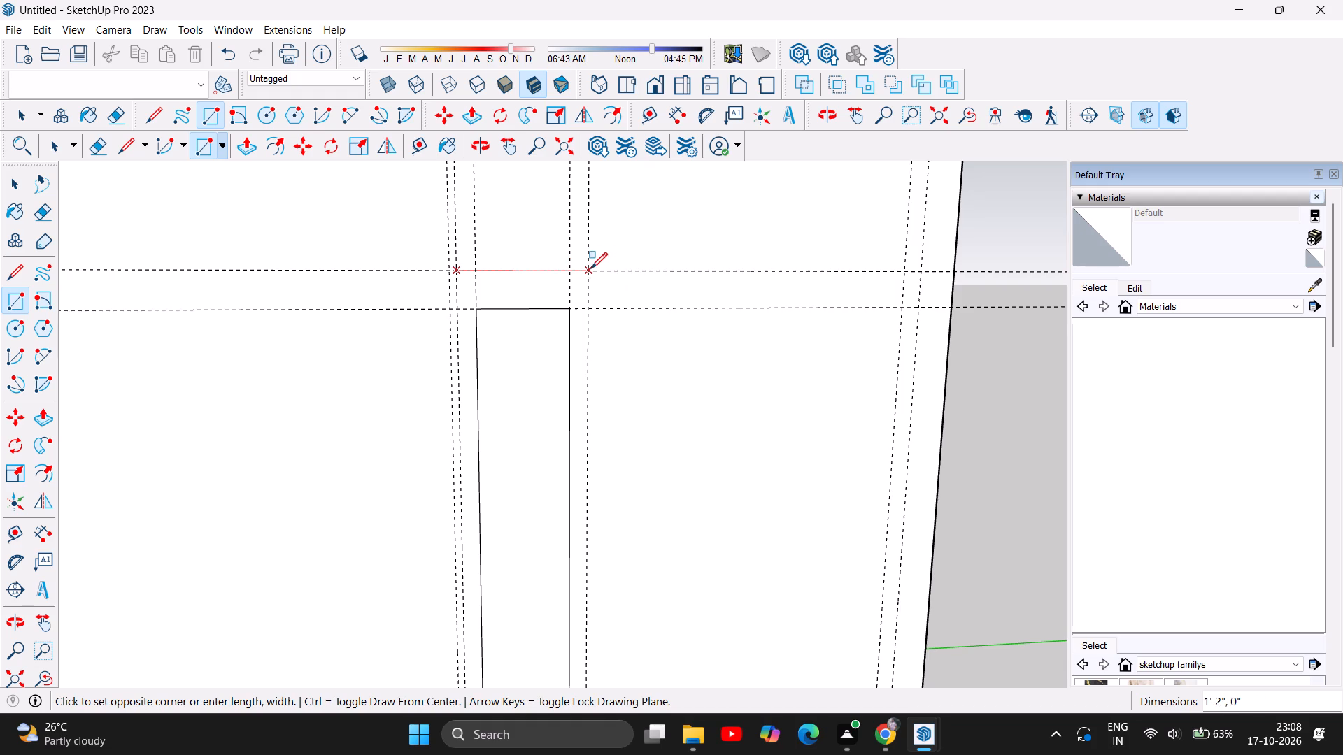
left_click(591, 268)
scroll(590, 331, "down", 5)
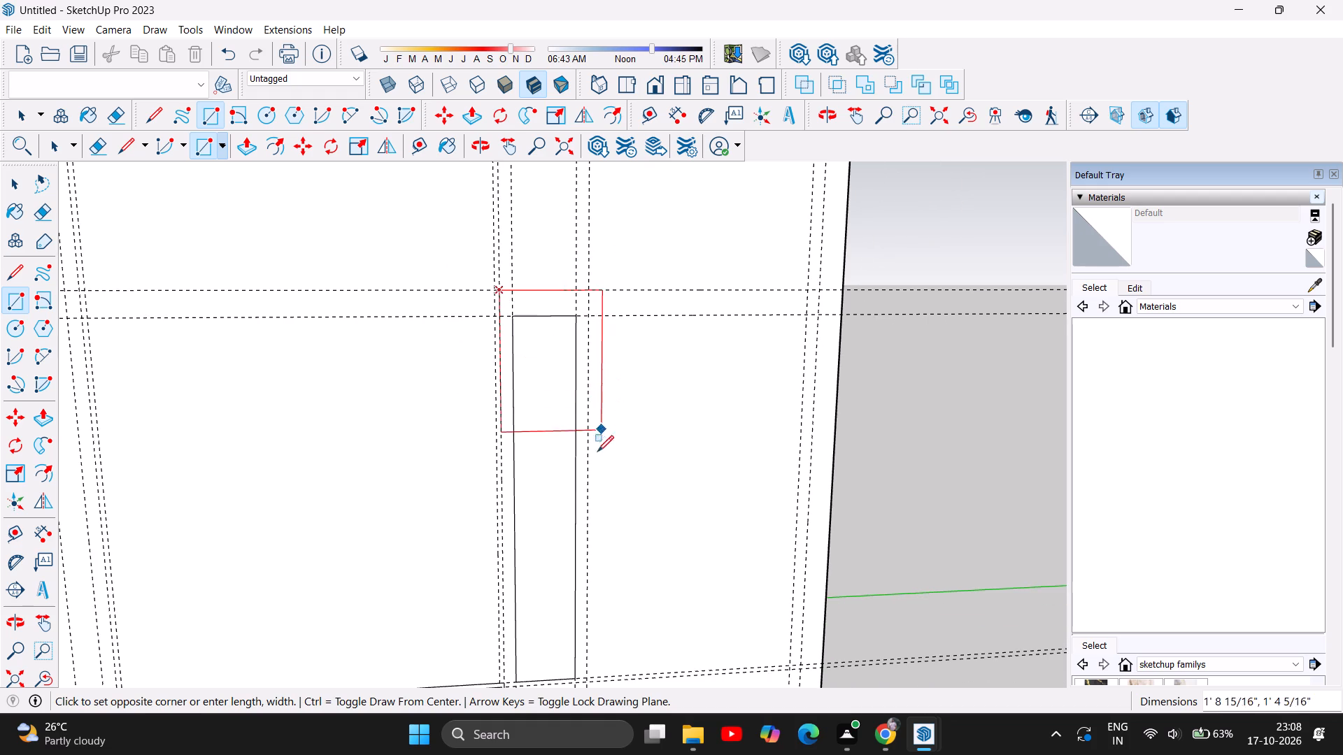
scroll(579, 551, "down", 5)
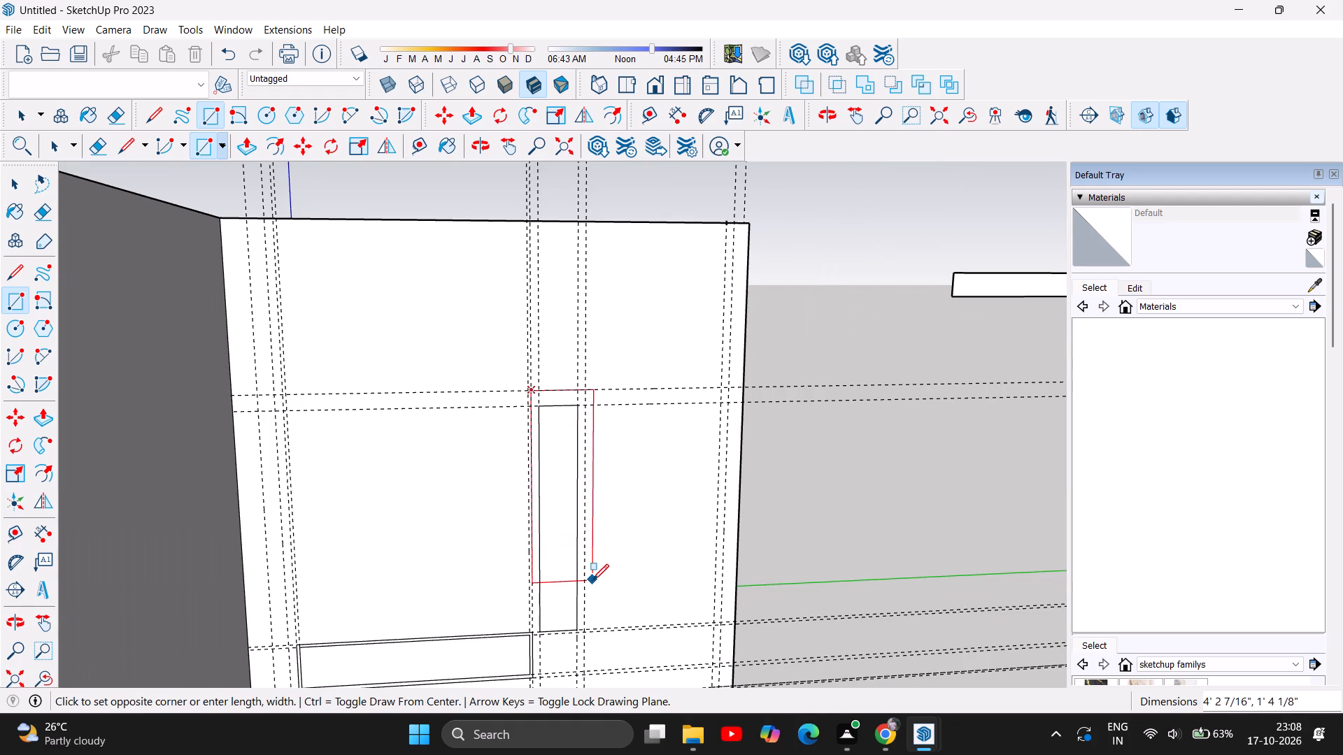
scroll(588, 566, "down", 5)
scroll(585, 670, "up", 4)
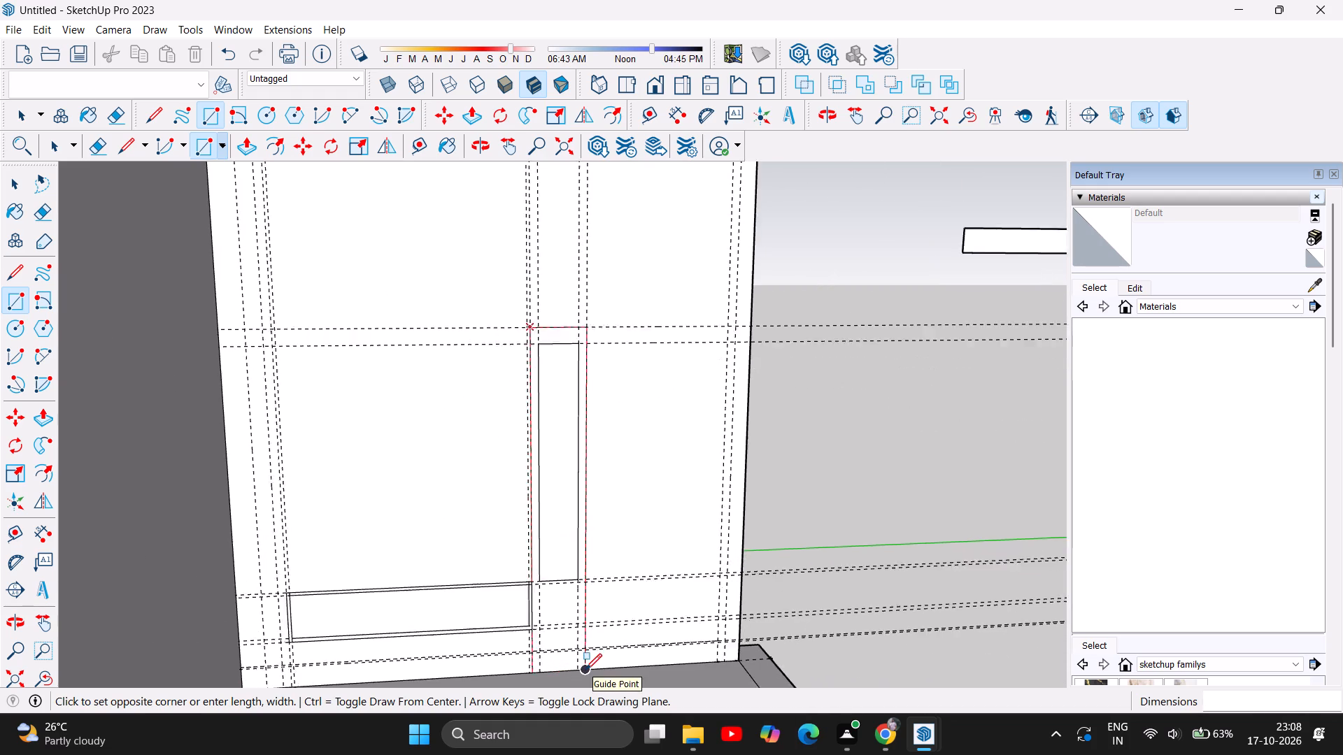
scroll(585, 670, "up", 7)
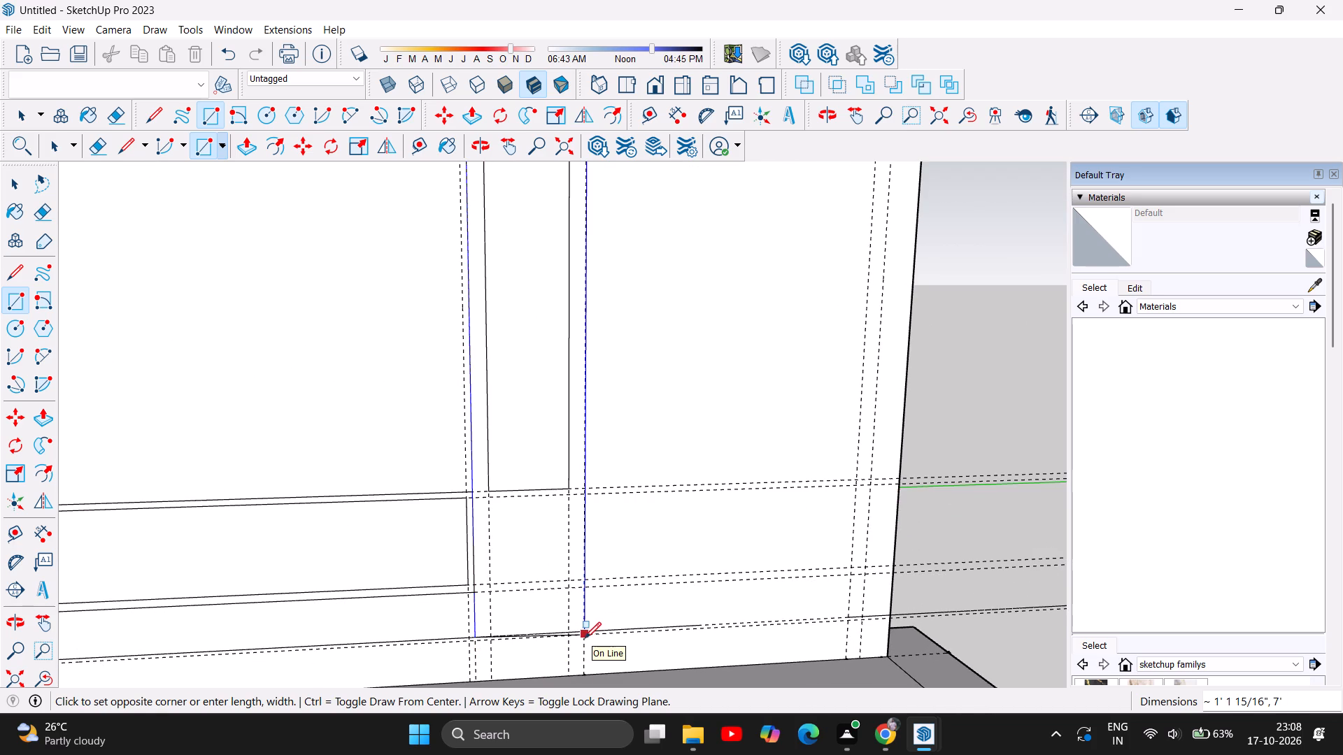
scroll(581, 632, "up", 4)
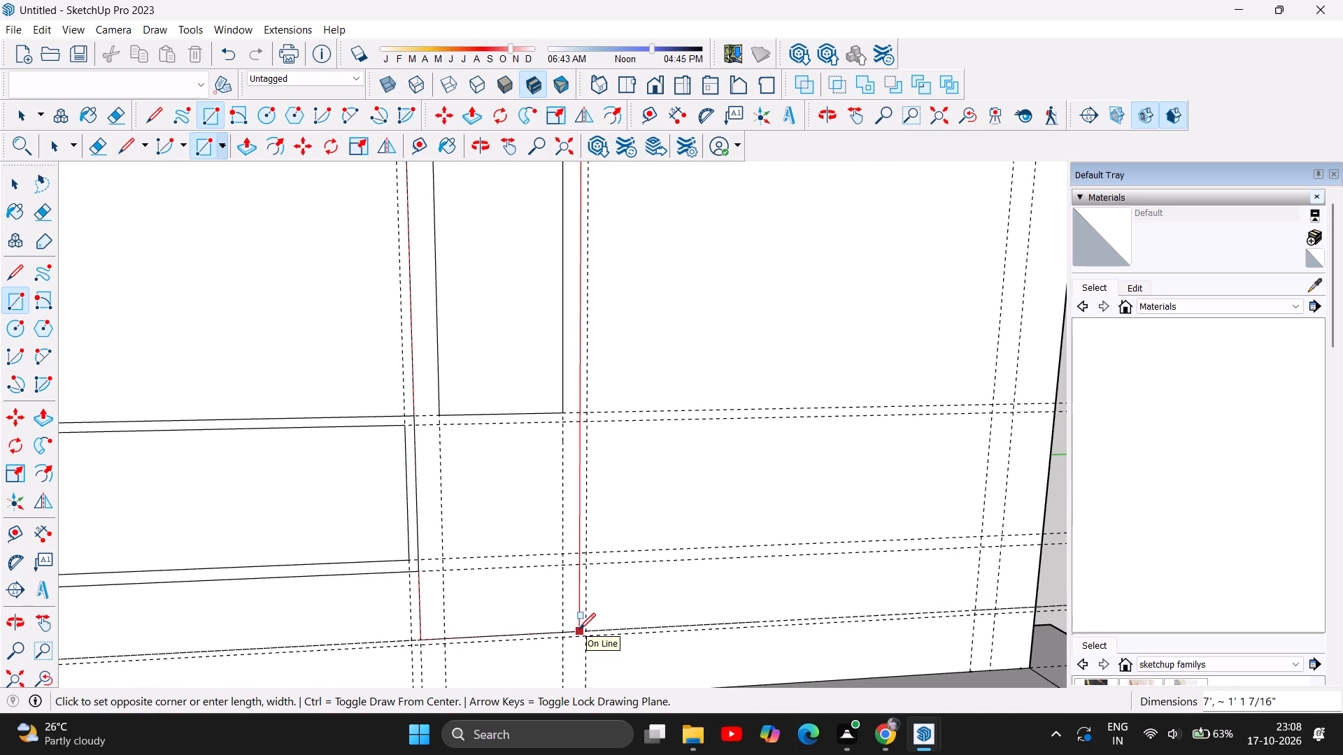
scroll(579, 629, "up", 1)
scroll(581, 597, "down", 2)
scroll(578, 631, "up", 4)
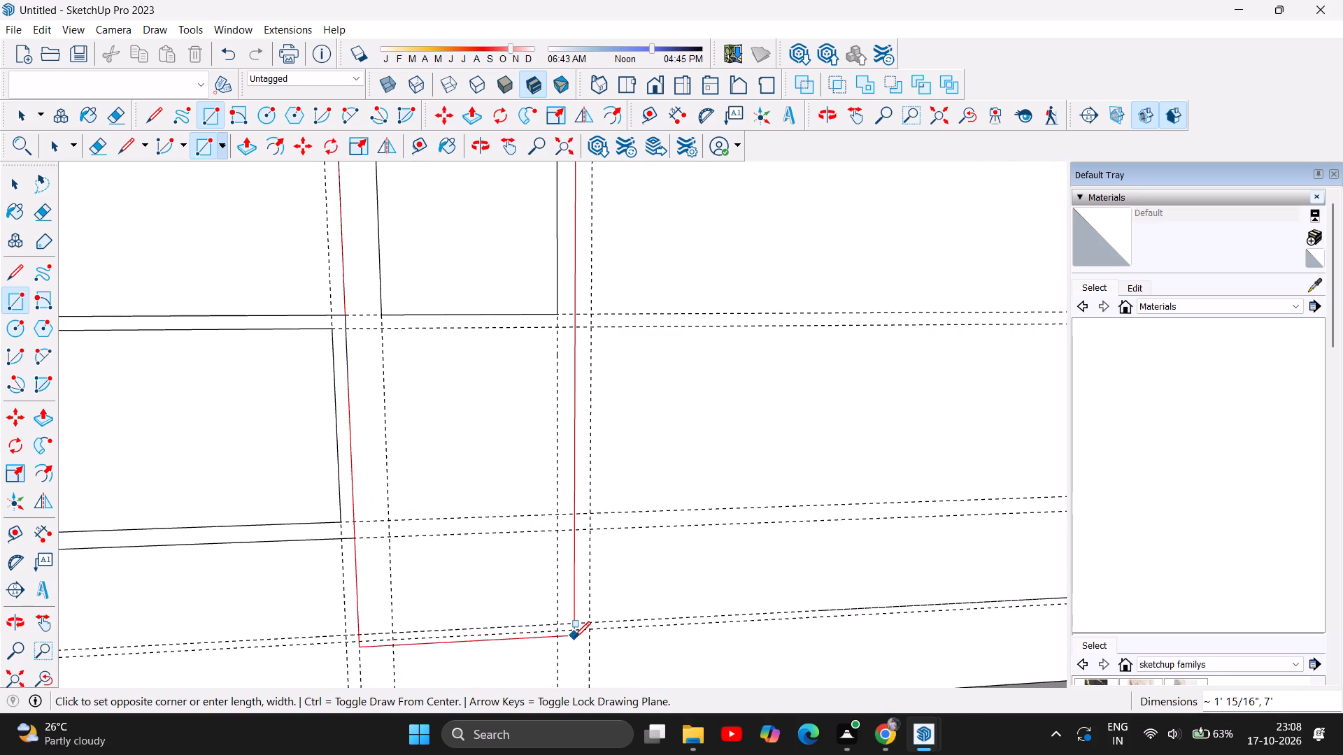
scroll(574, 638, "up", 3)
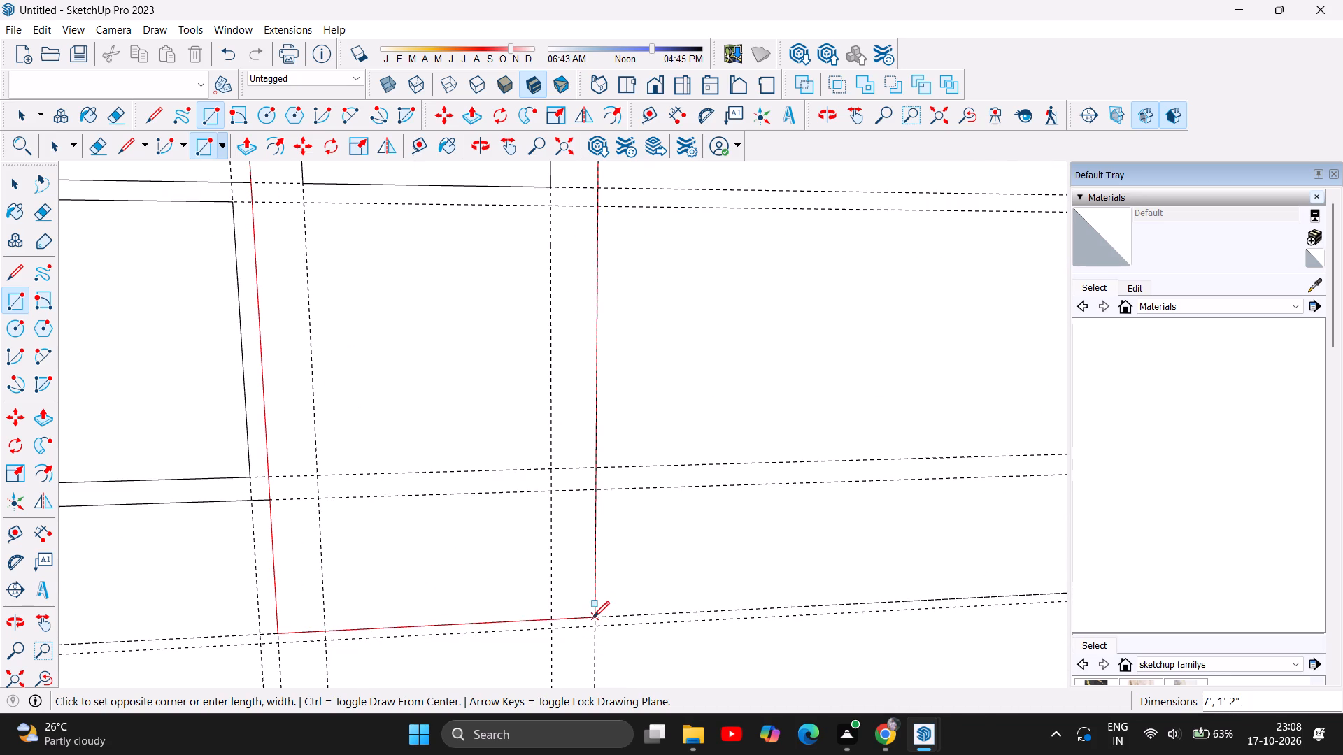
left_click(593, 617)
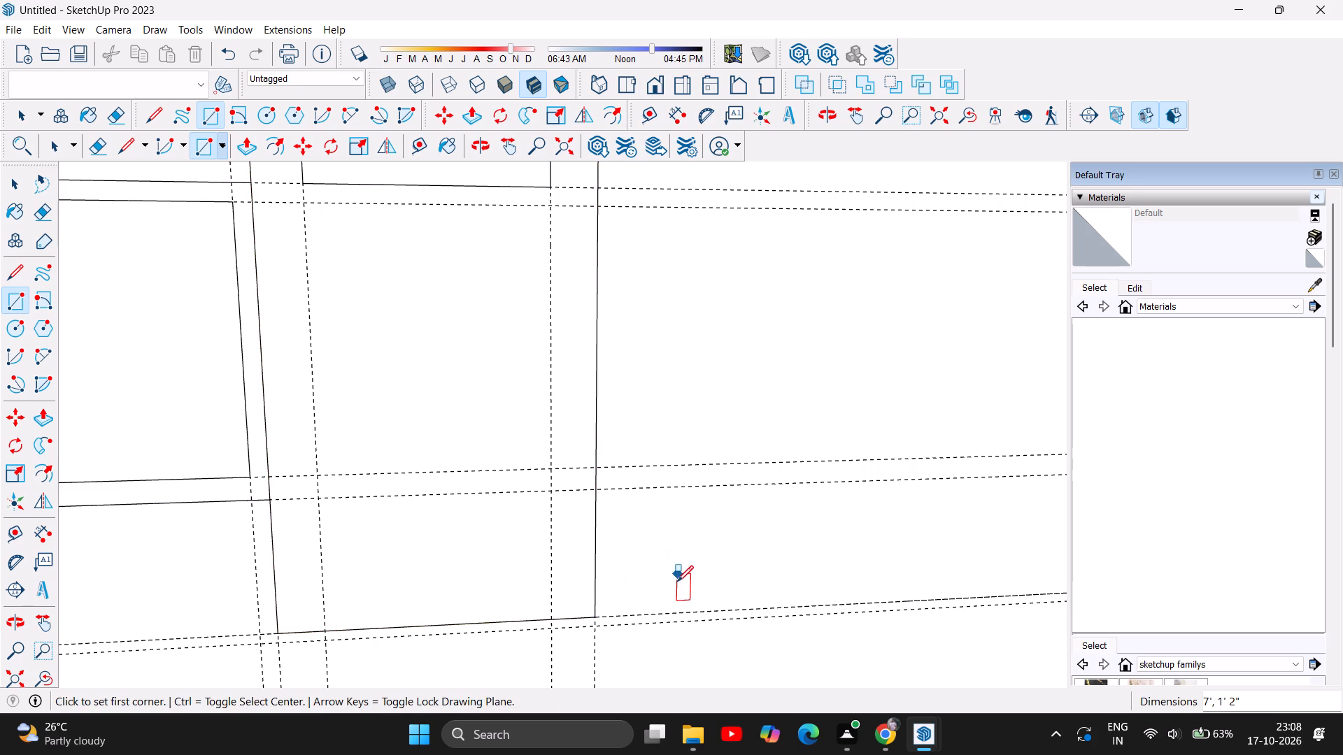
Draw a second inner rectangle, about 1' 1/4" high and 10" wide, inside the tall panel beside the lower panel.
scroll(676, 555, "down", 15)
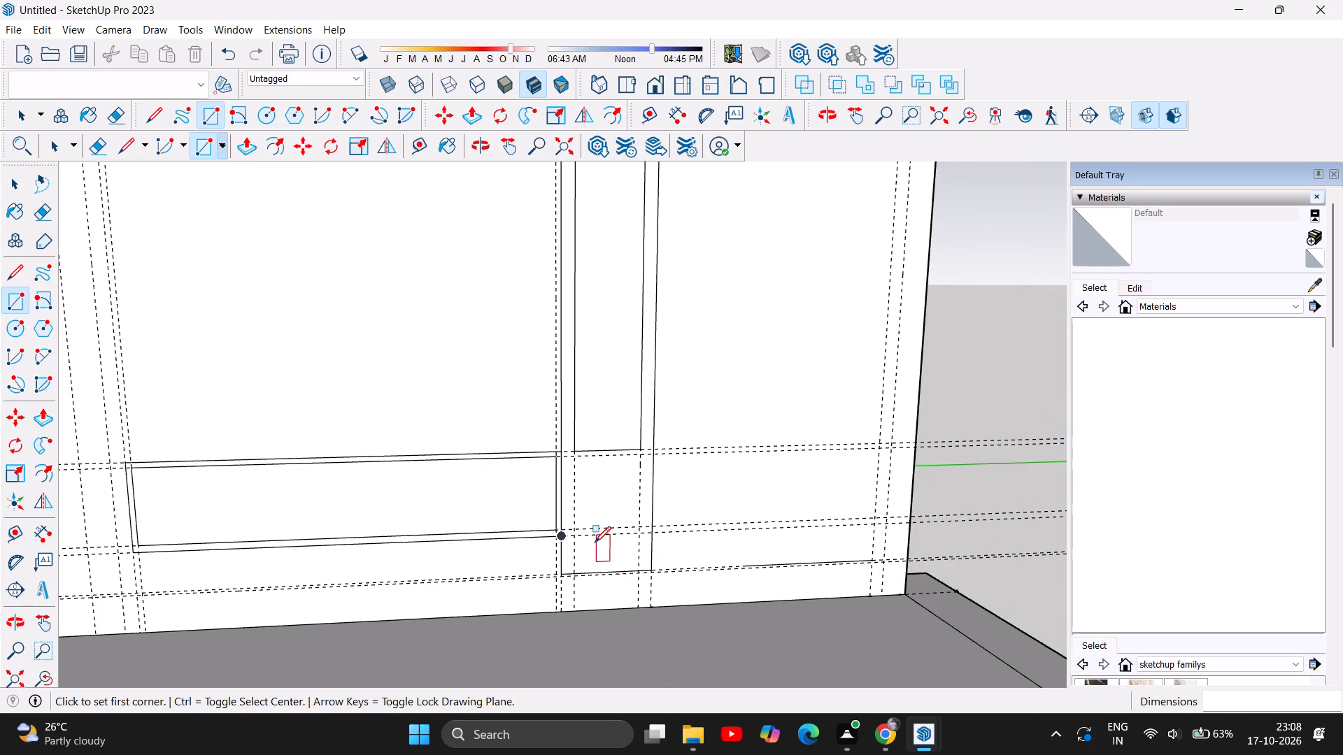
scroll(594, 543, "down", 10)
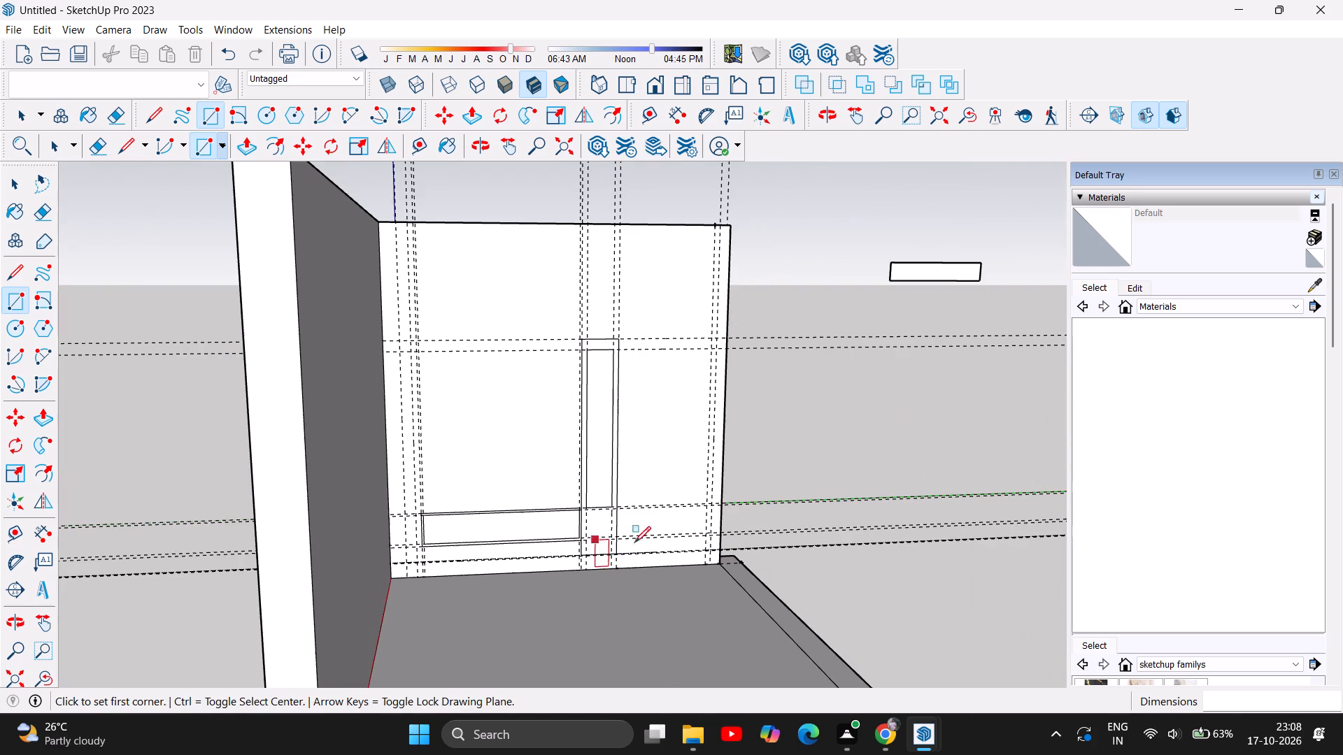
scroll(588, 571, "up", 7)
scroll(635, 528, "up", 5)
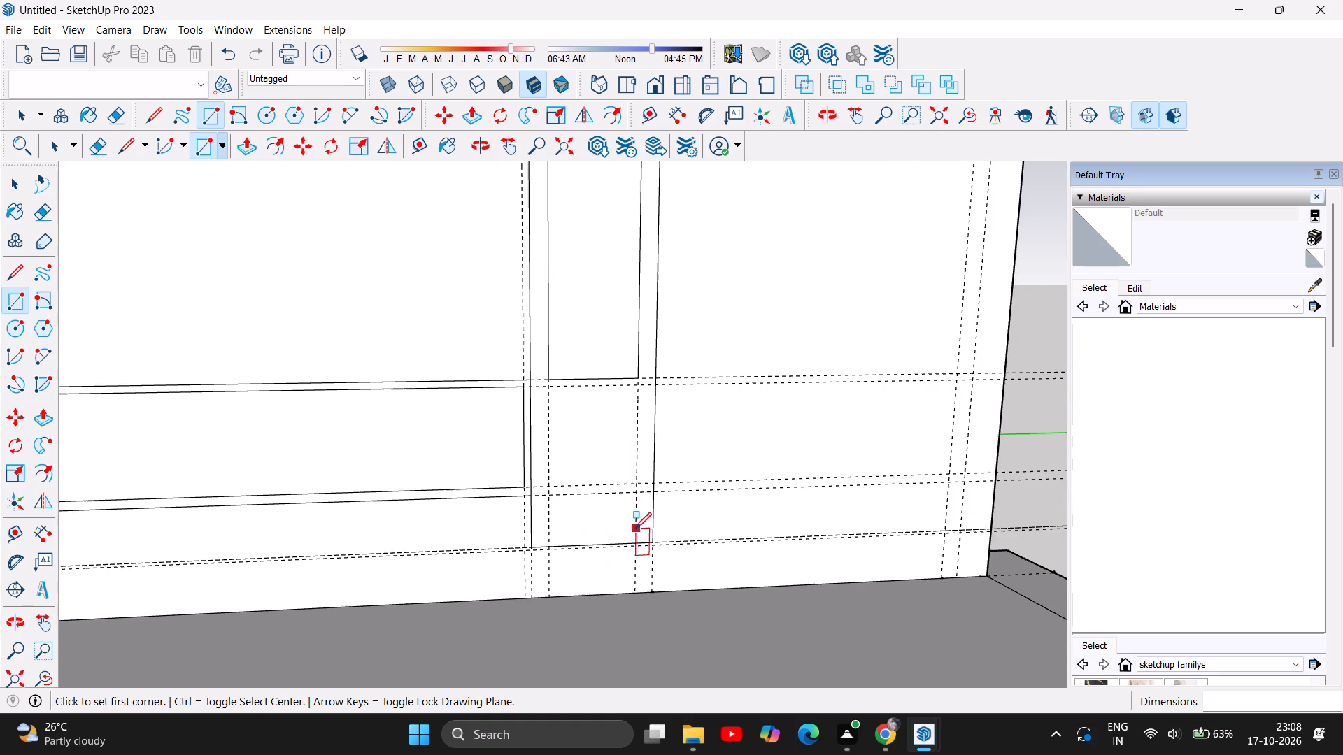
left_click(550, 389)
left_click(637, 390)
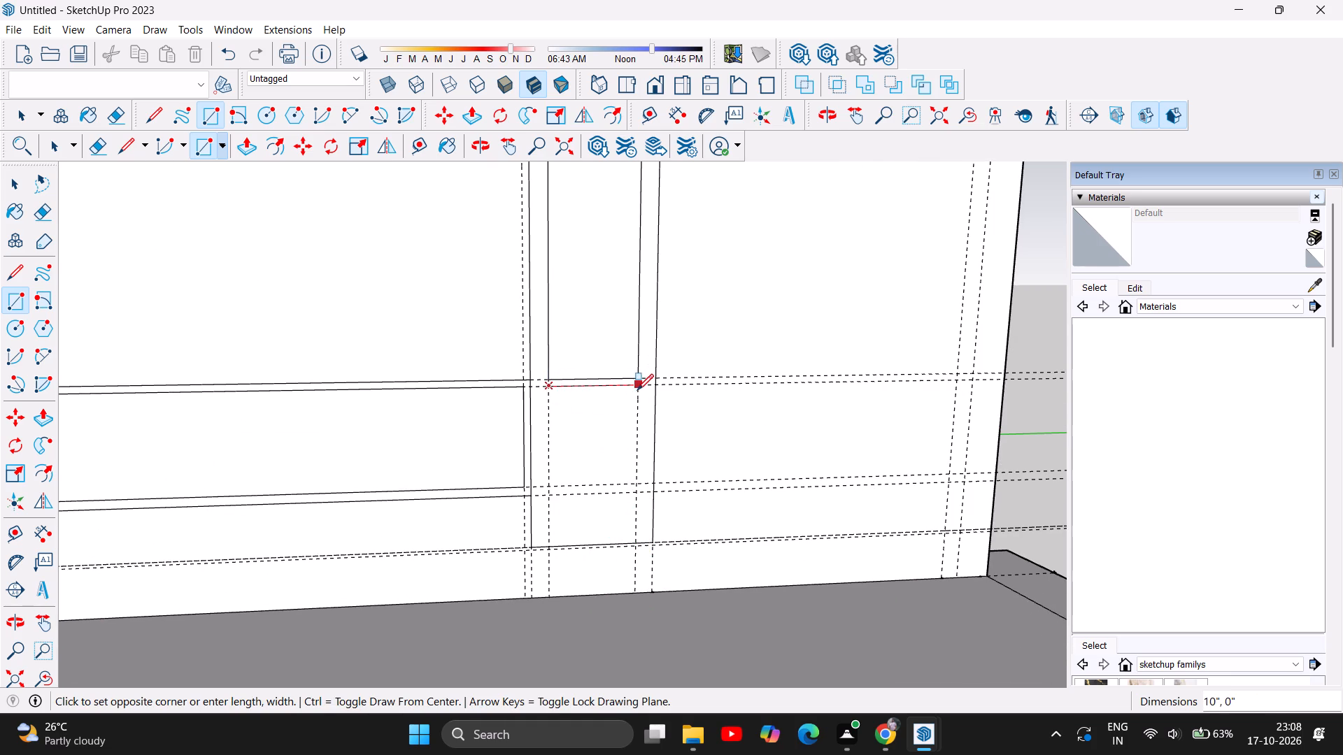
left_click(639, 496)
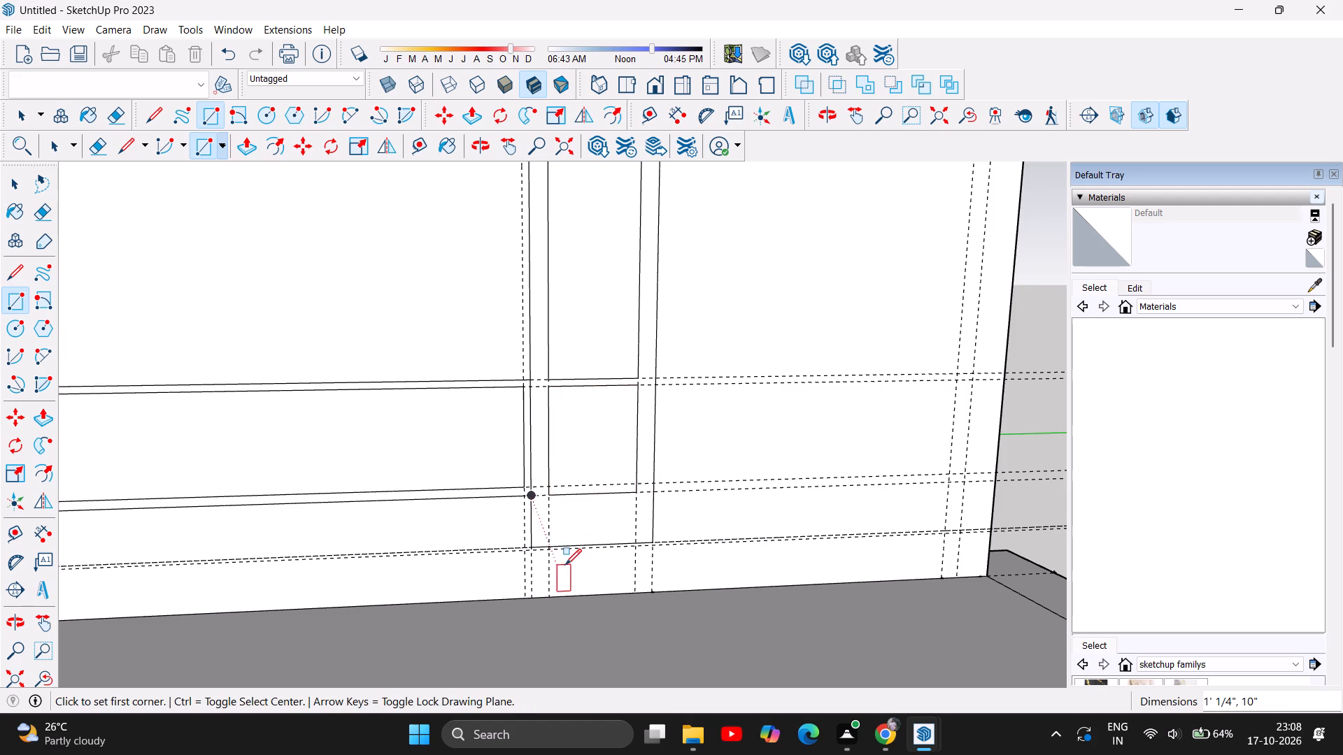
Examine the redrawn tall panel outlines, the lower panel and the outer vertical guides on the back wall.
scroll(718, 523, "down", 6)
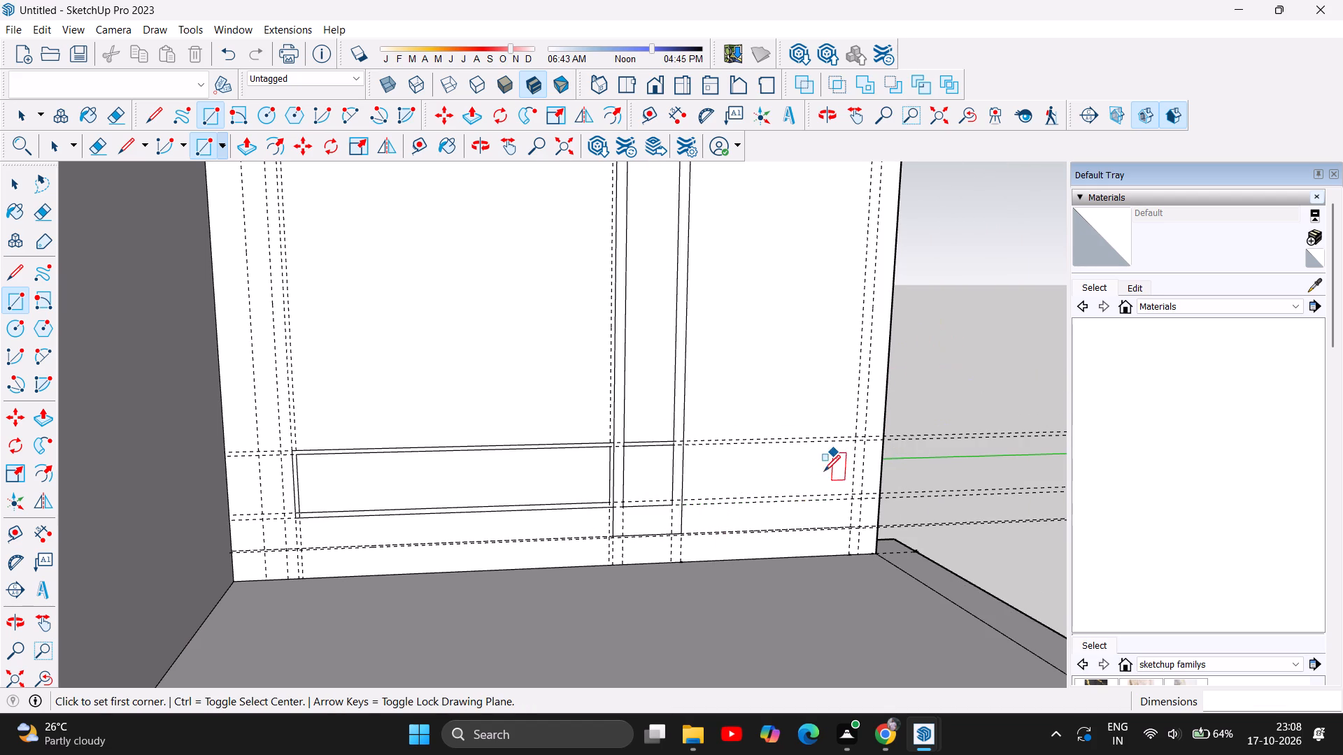
scroll(820, 474, "down", 5)
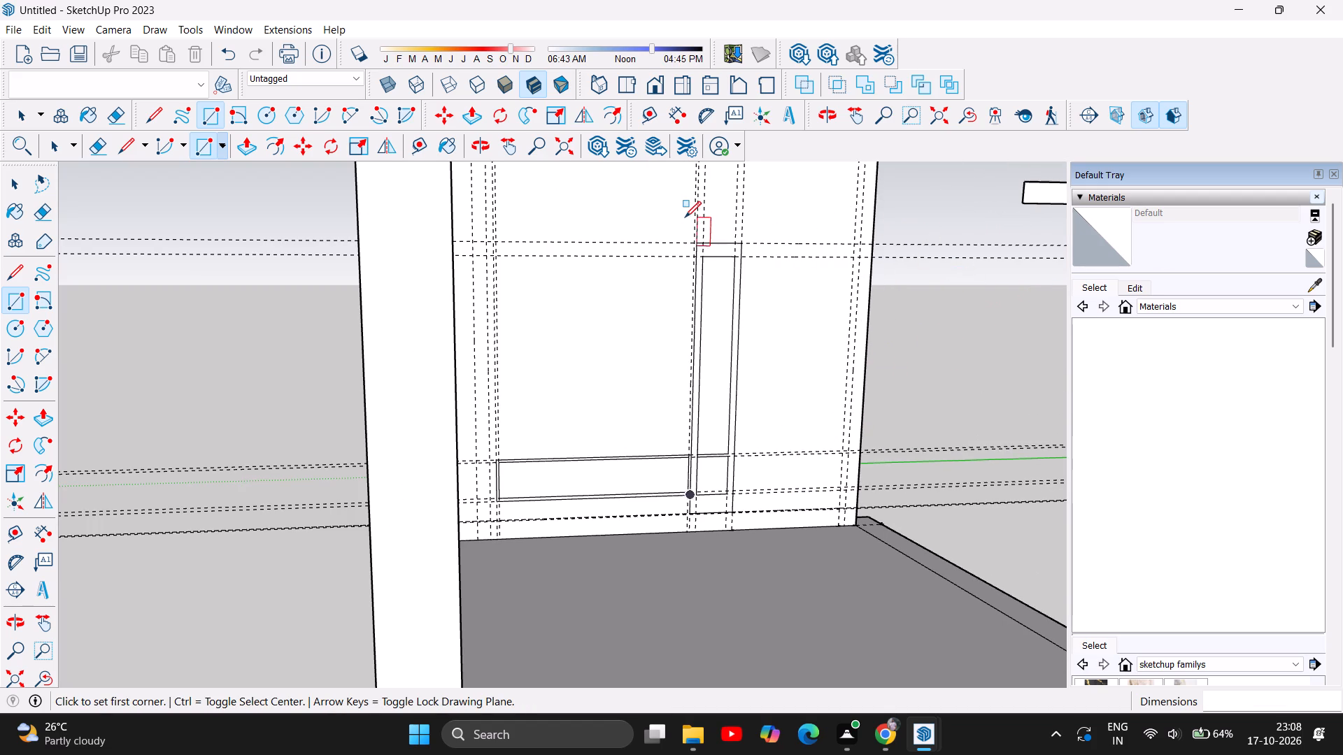
scroll(685, 217, "up", 4)
scroll(391, 417, "up", 5)
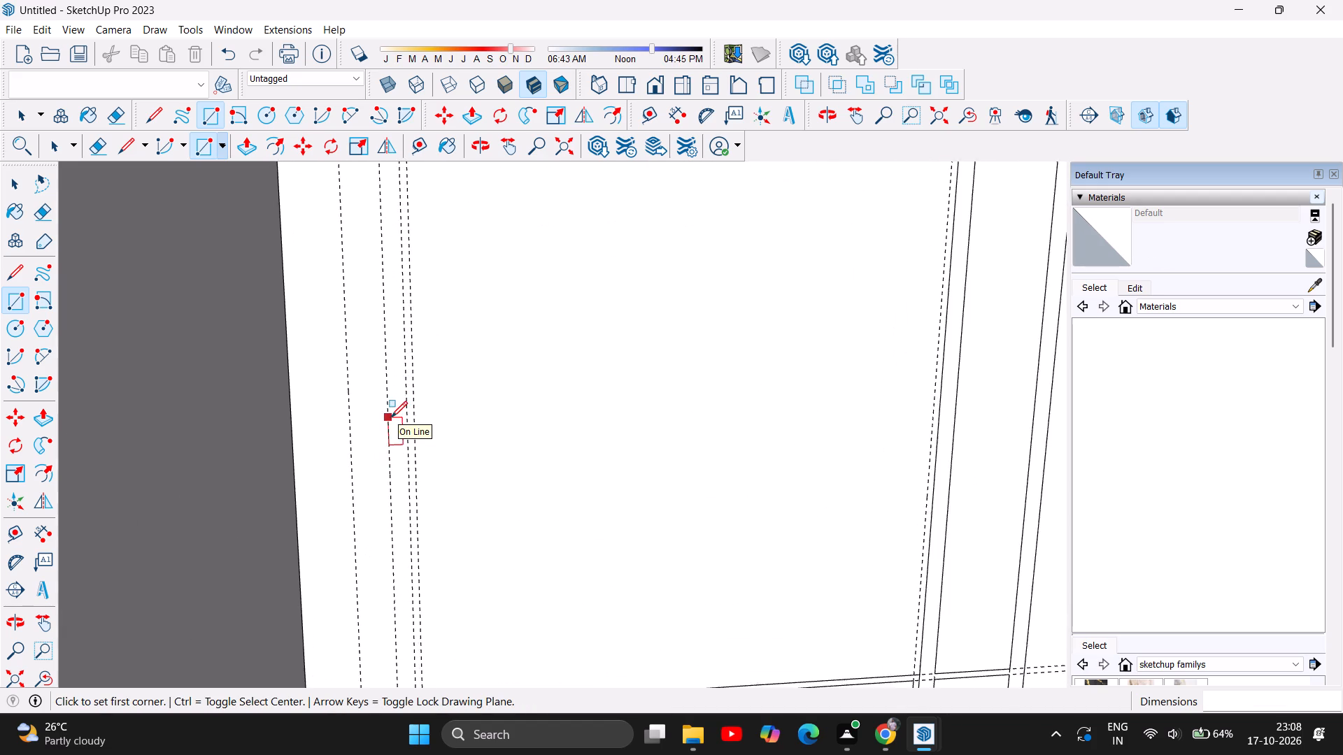
scroll(391, 417, "up", 1)
scroll(391, 417, "down", 5)
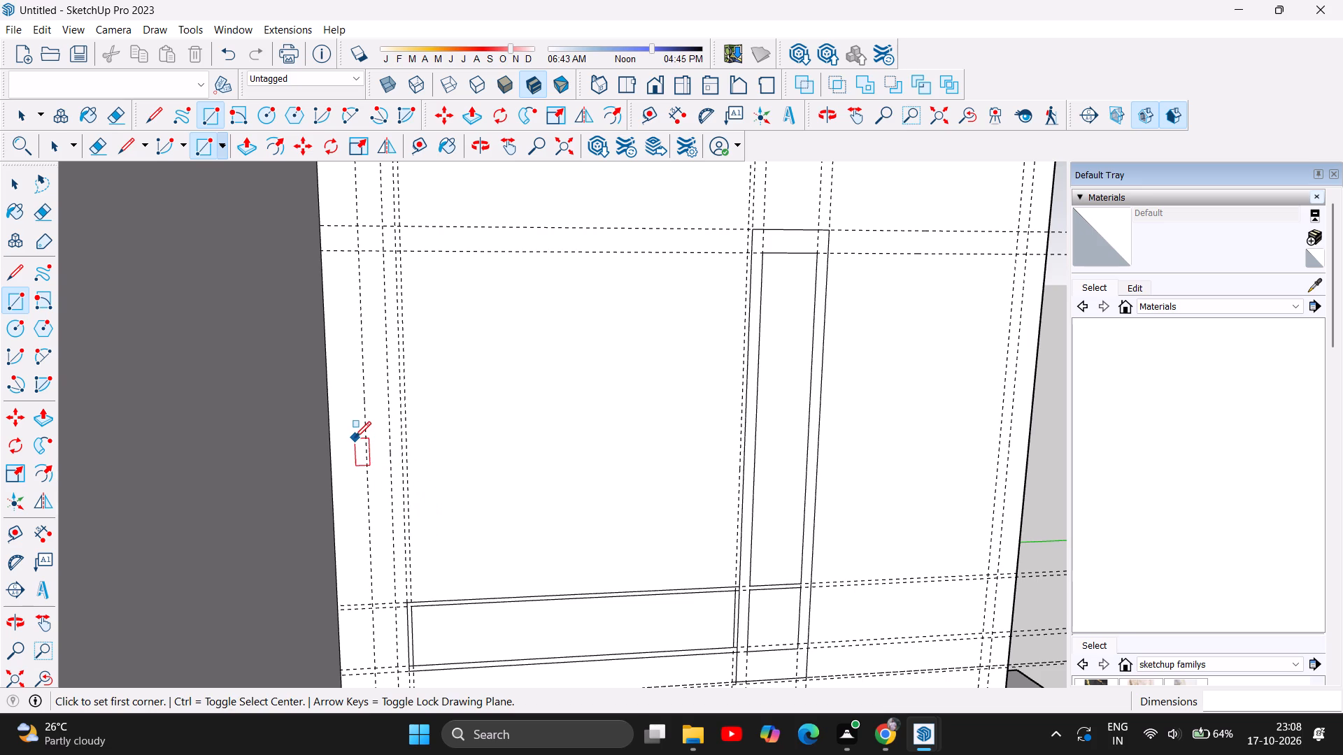
scroll(355, 438, "down", 3)
scroll(355, 409, "up", 1)
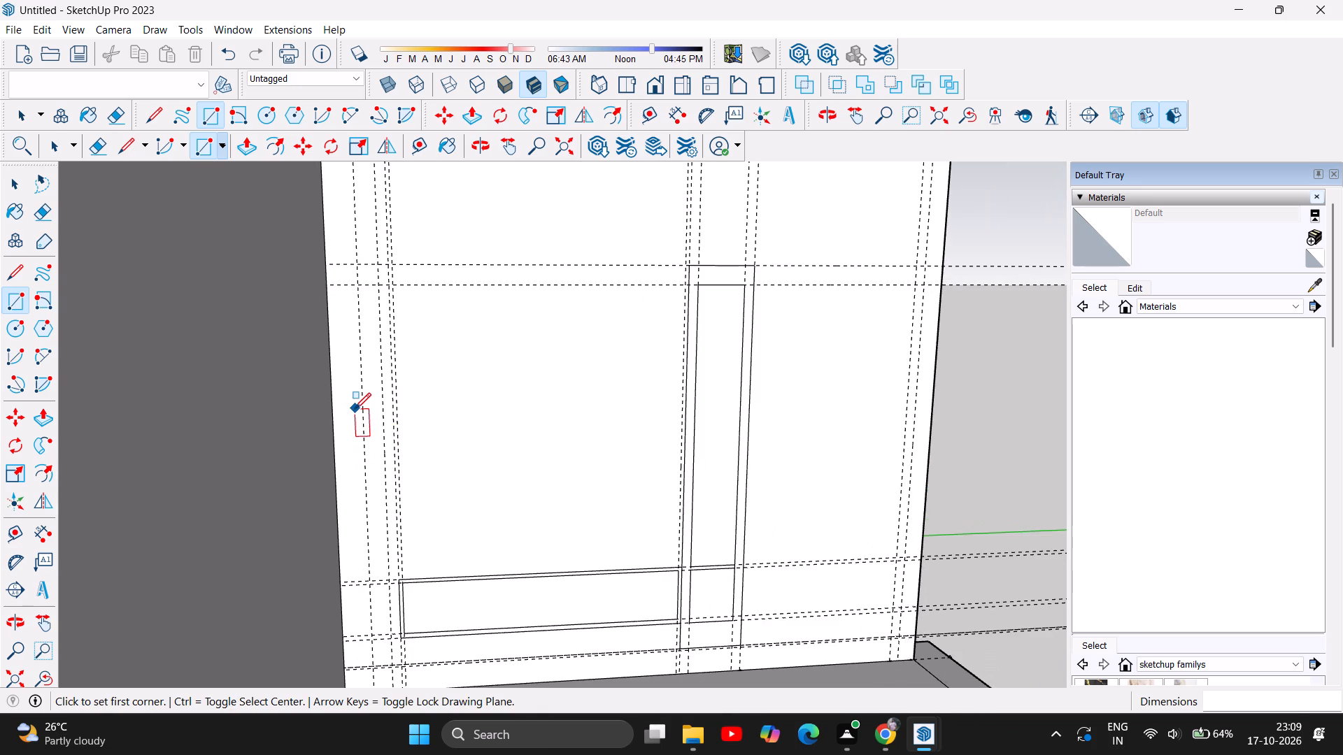
scroll(355, 409, "up", 2)
scroll(350, 419, "down", 5)
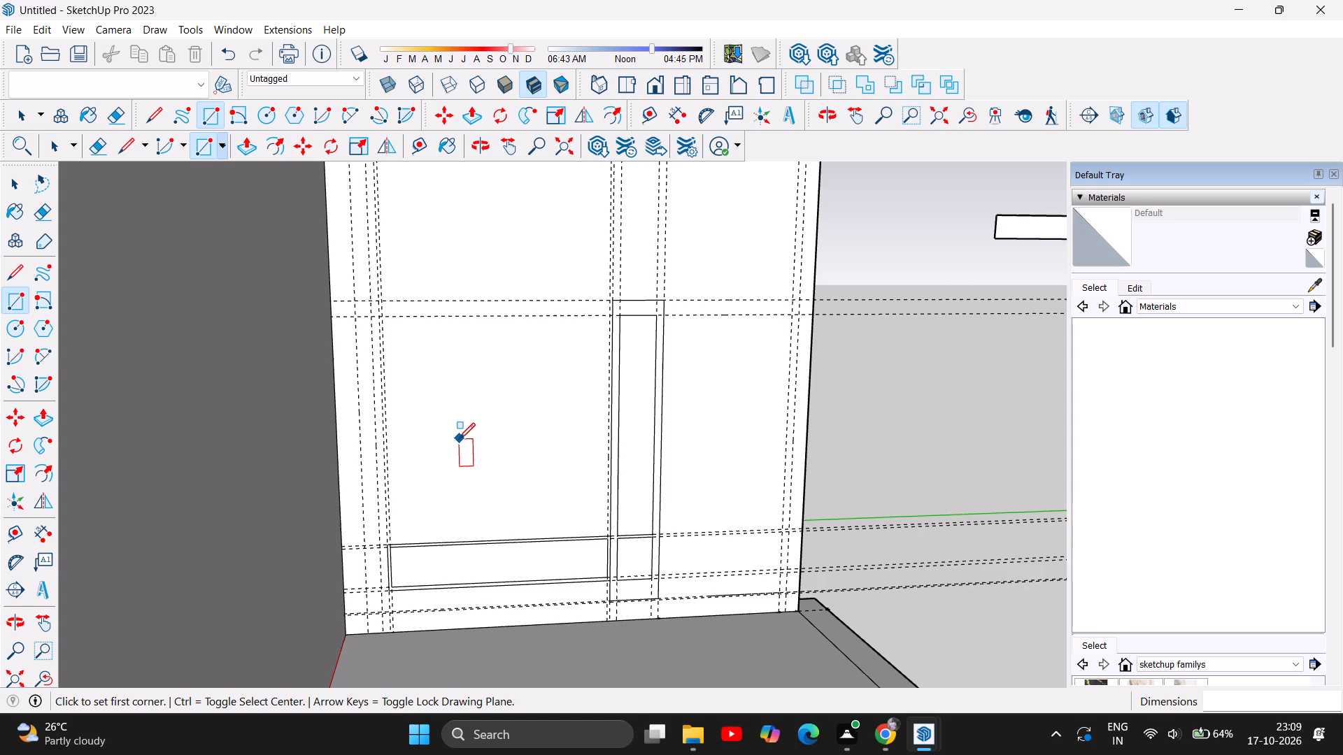
scroll(566, 605, "up", 2)
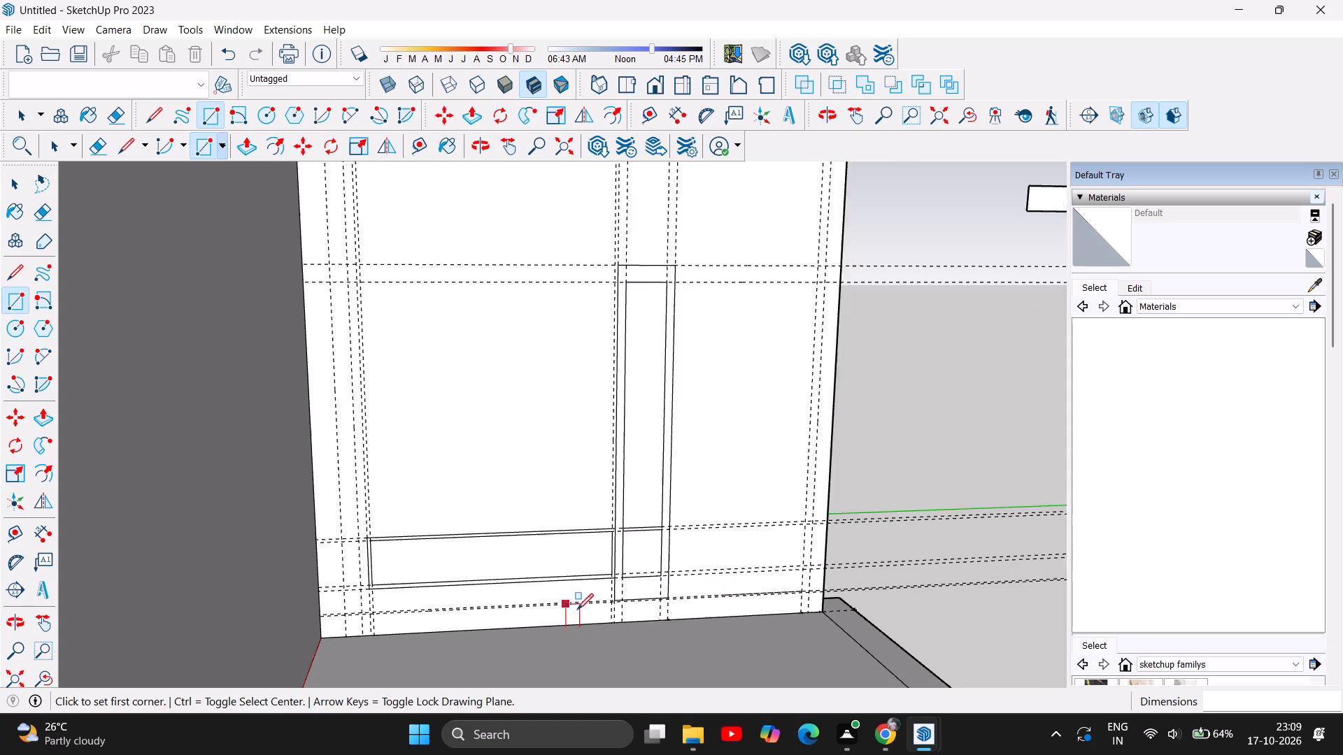
Examine the lower ends of the tall panel outlines and the guide intersections above the floor on the back wall.
scroll(577, 610, "up", 3)
scroll(727, 591, "up", 3)
scroll(677, 491, "up", 3)
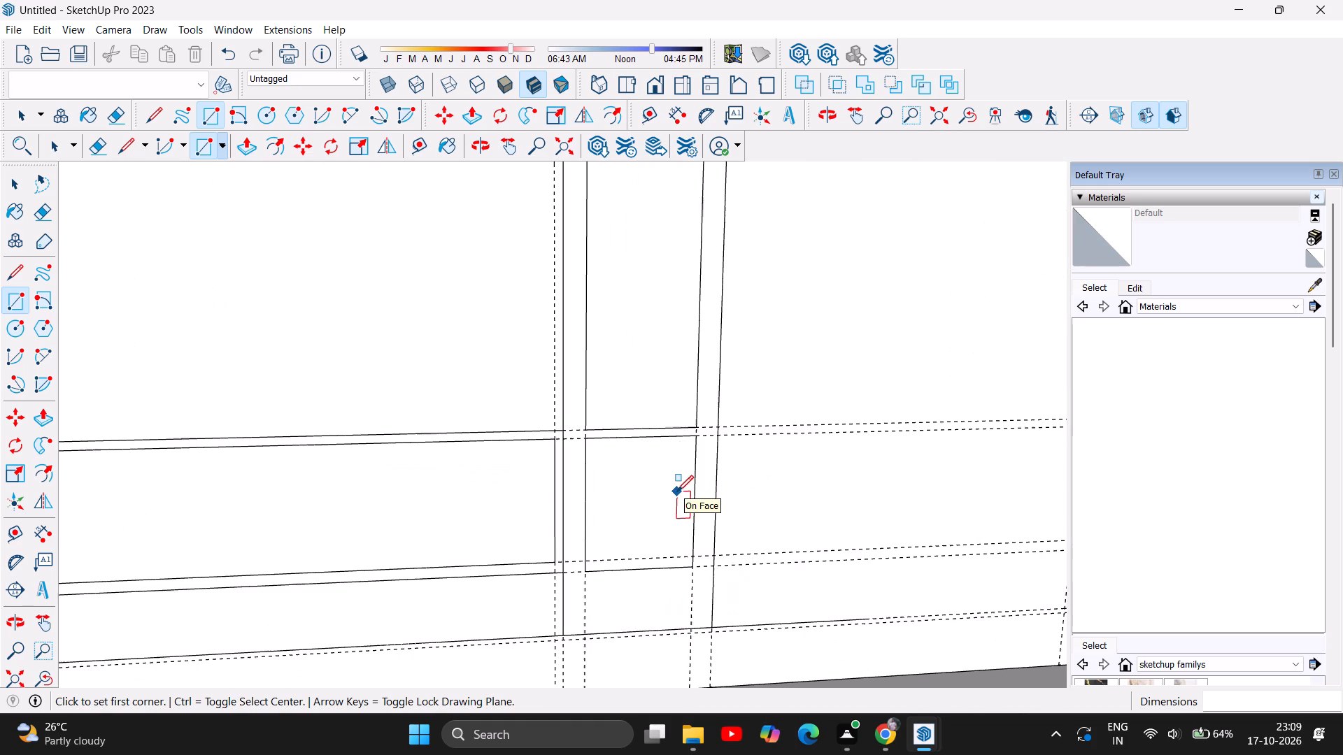
scroll(674, 568, "down", 8)
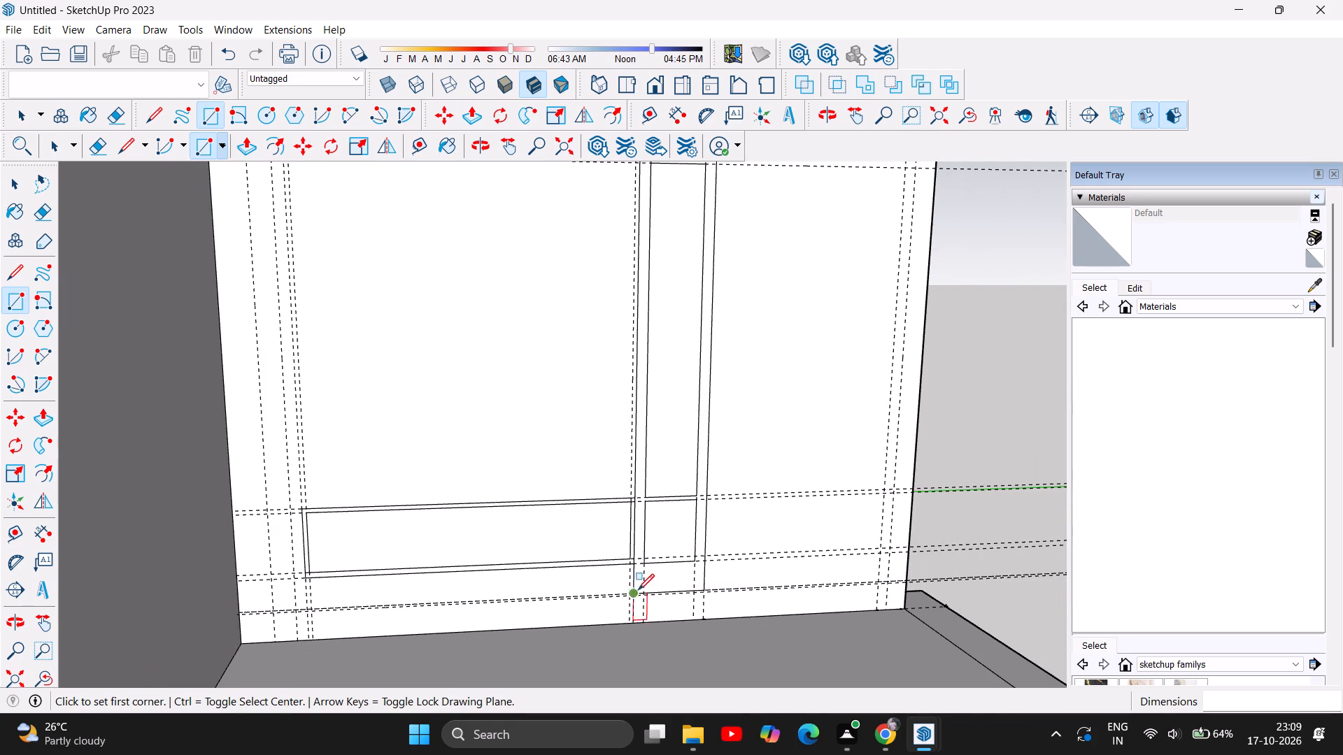
scroll(633, 607, "up", 10)
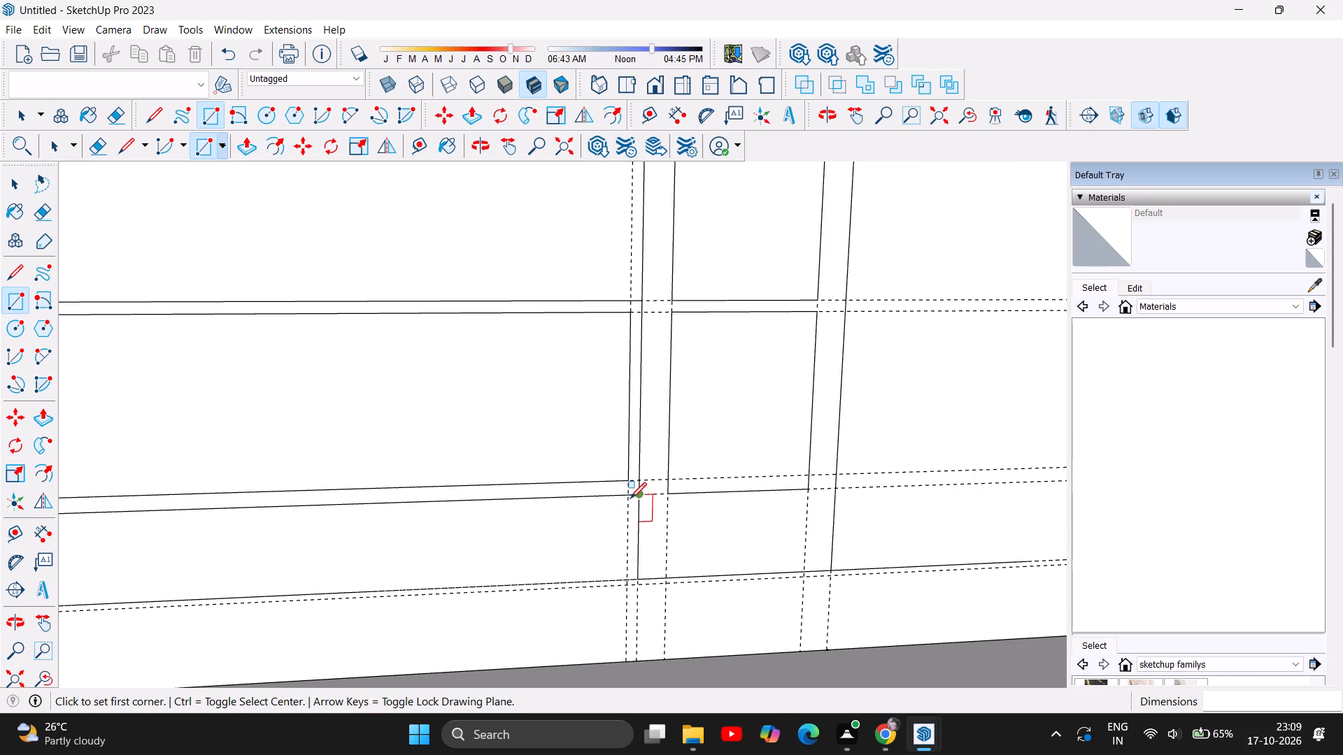
scroll(780, 585, "down", 5)
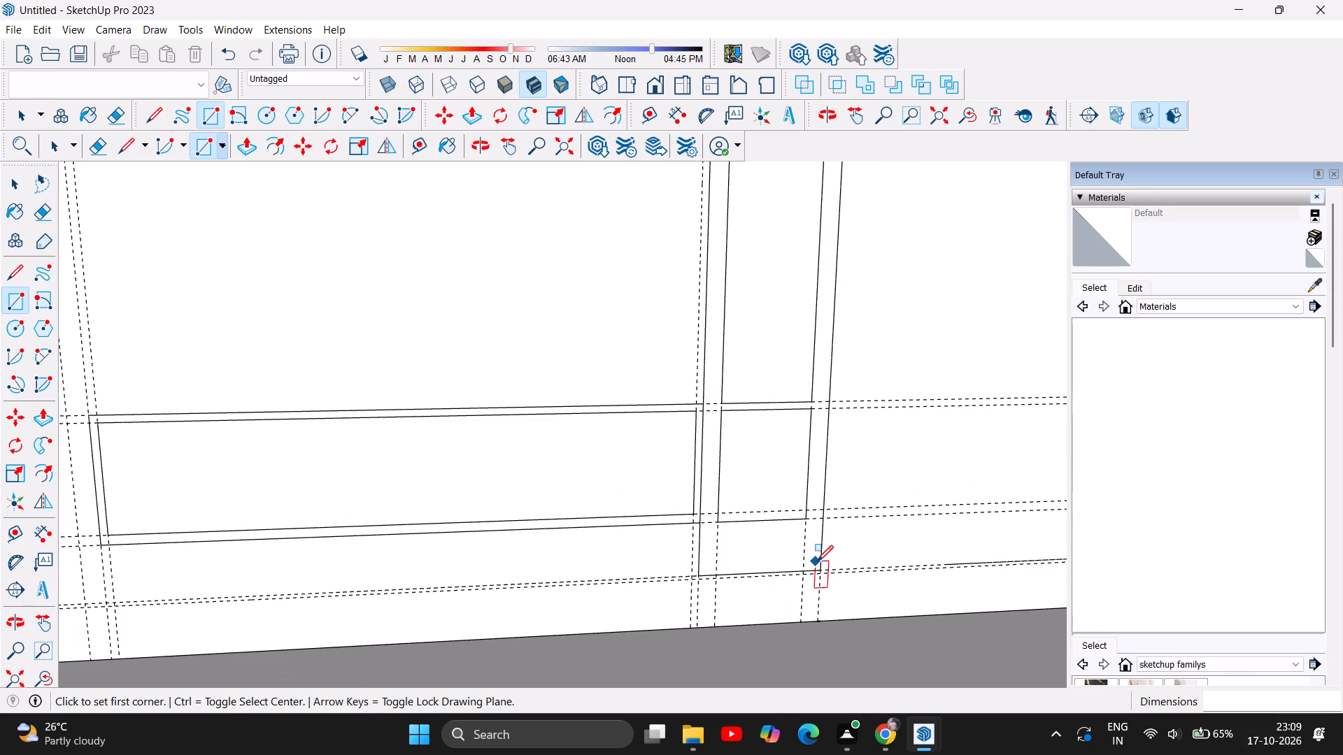
scroll(817, 561, "down", 3)
scroll(727, 612, "up", 2)
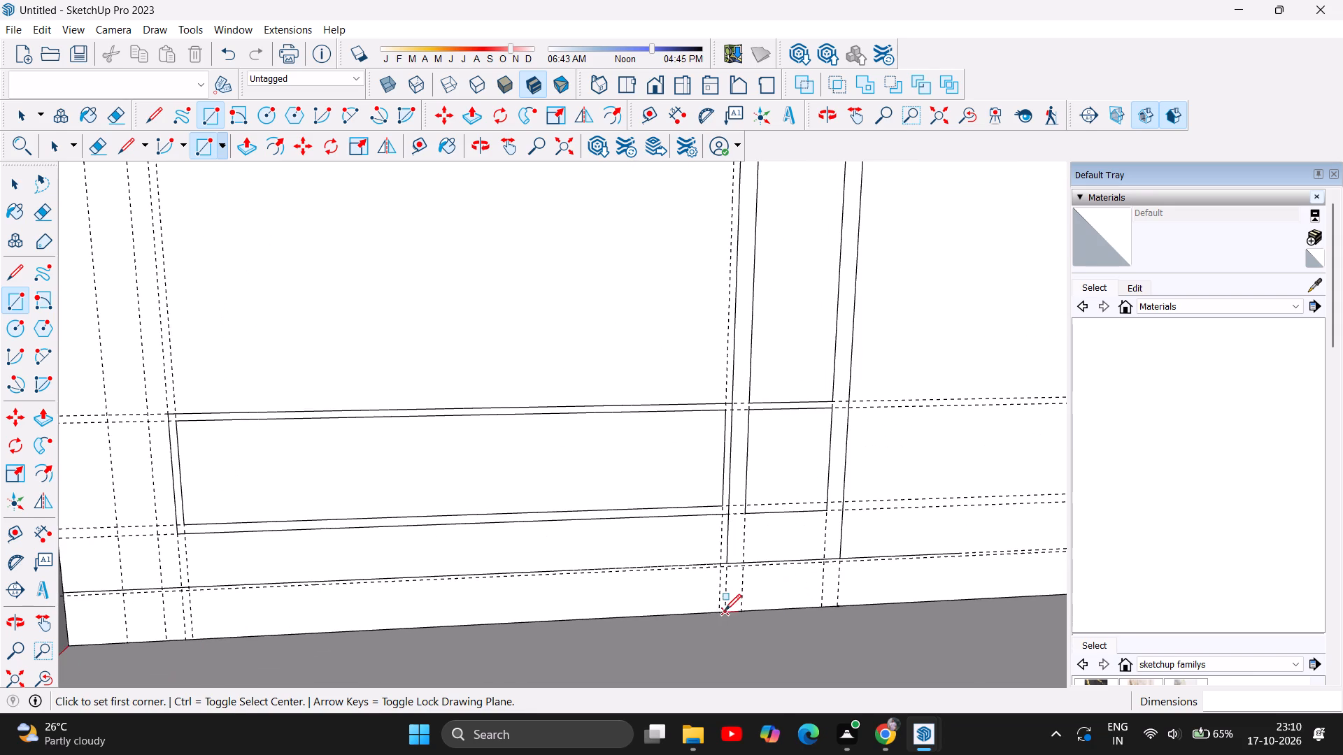
scroll(817, 555, "up", 1)
scroll(817, 555, "down", 3)
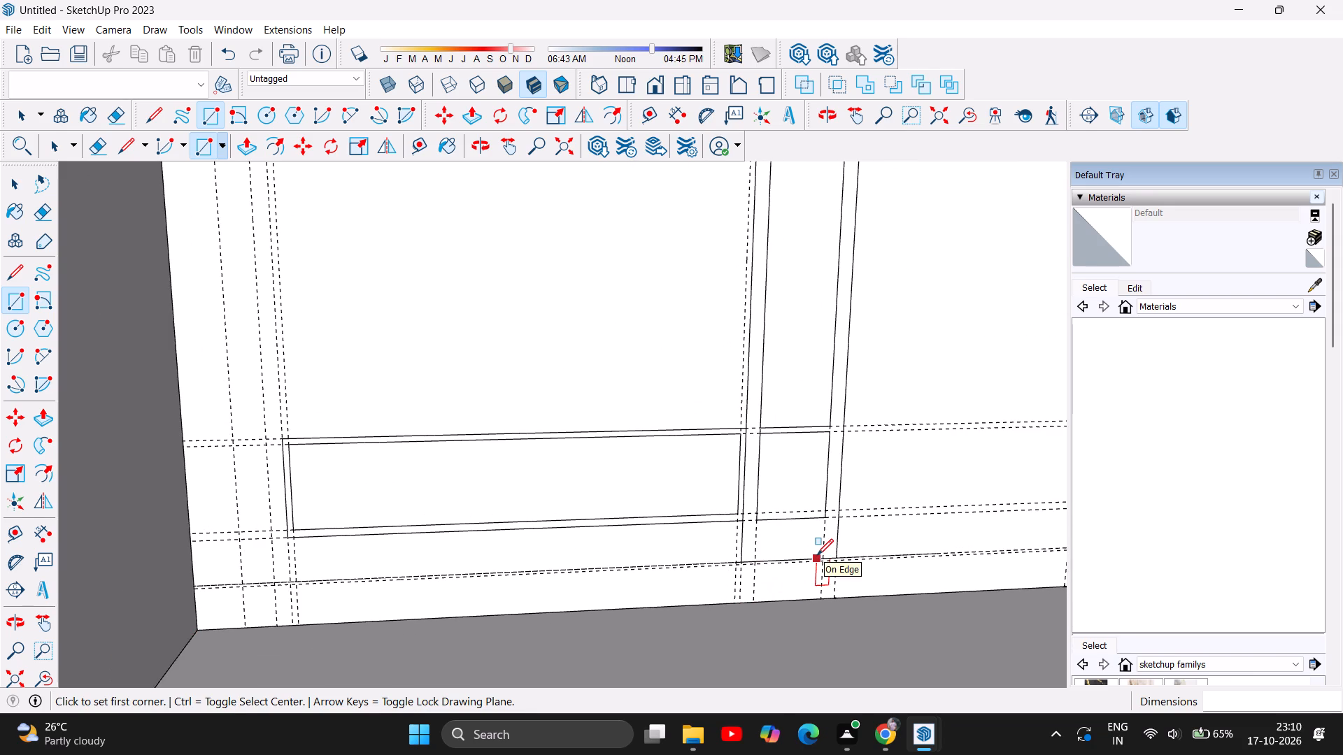
scroll(247, 541, "up", 3)
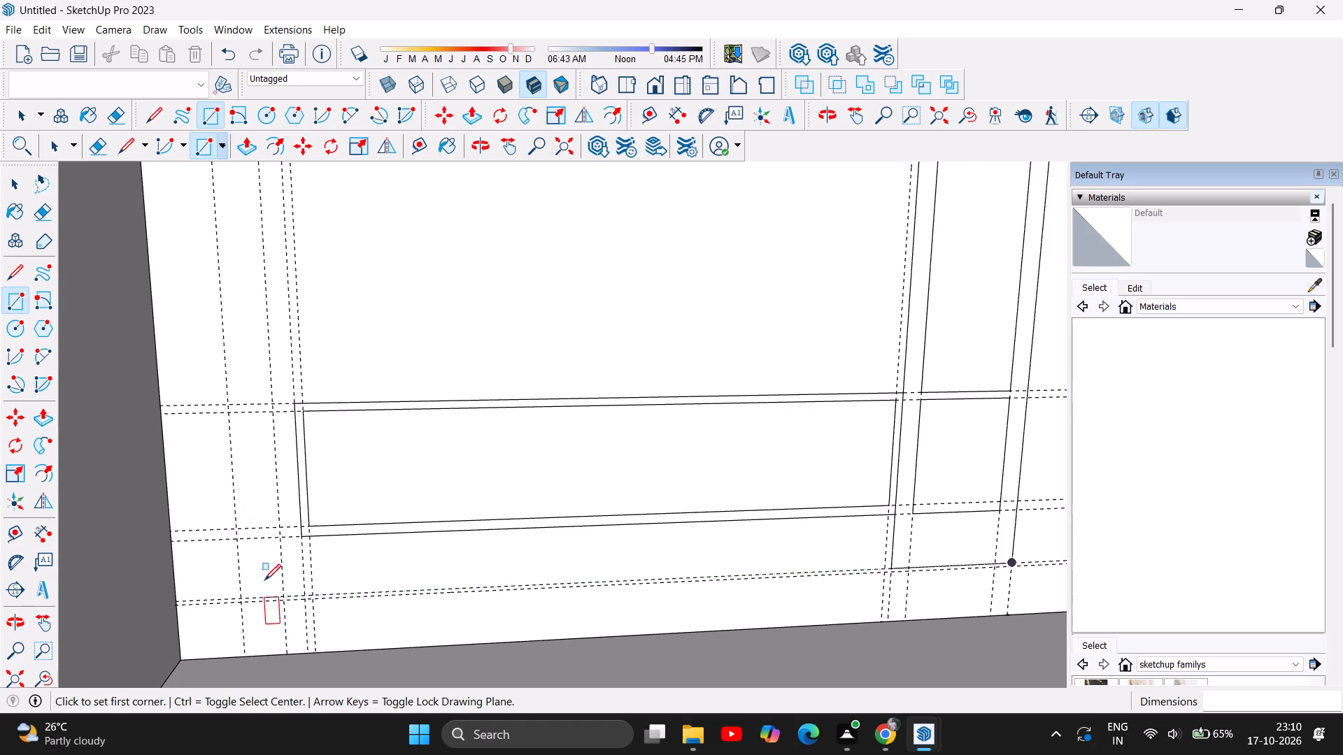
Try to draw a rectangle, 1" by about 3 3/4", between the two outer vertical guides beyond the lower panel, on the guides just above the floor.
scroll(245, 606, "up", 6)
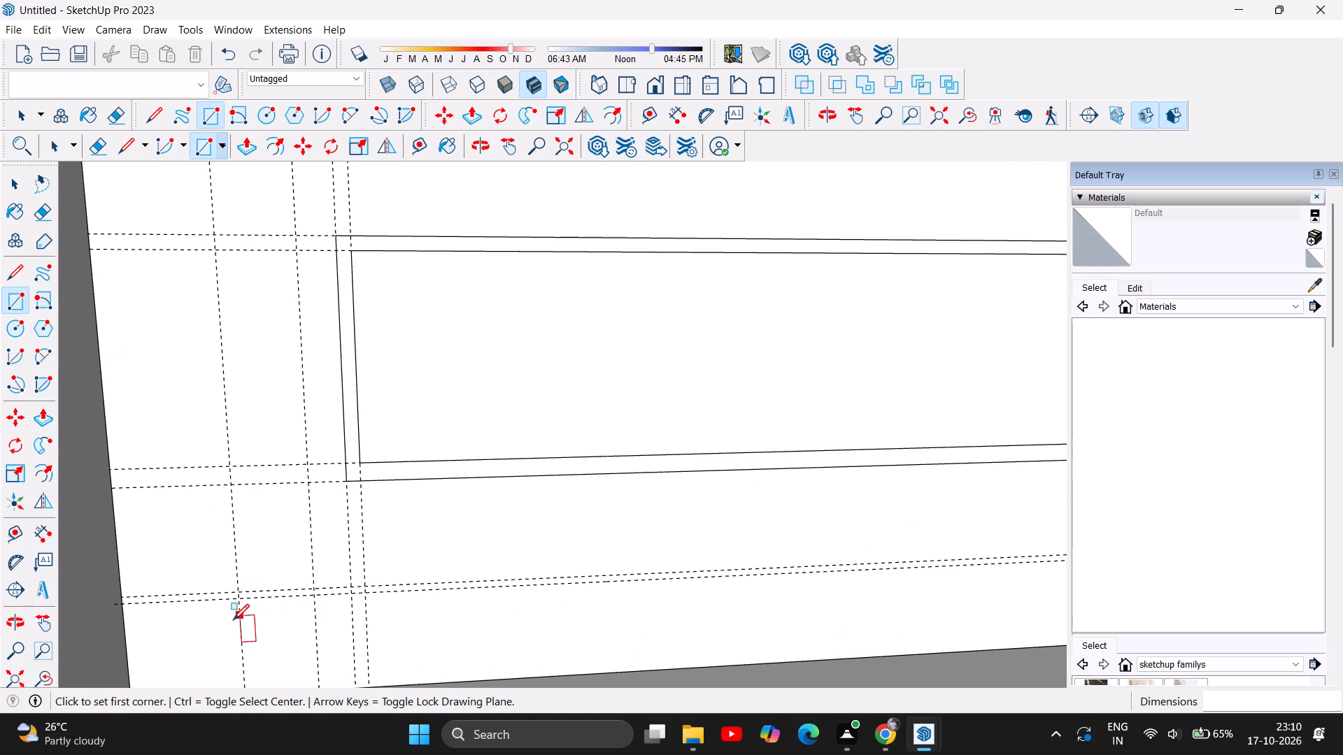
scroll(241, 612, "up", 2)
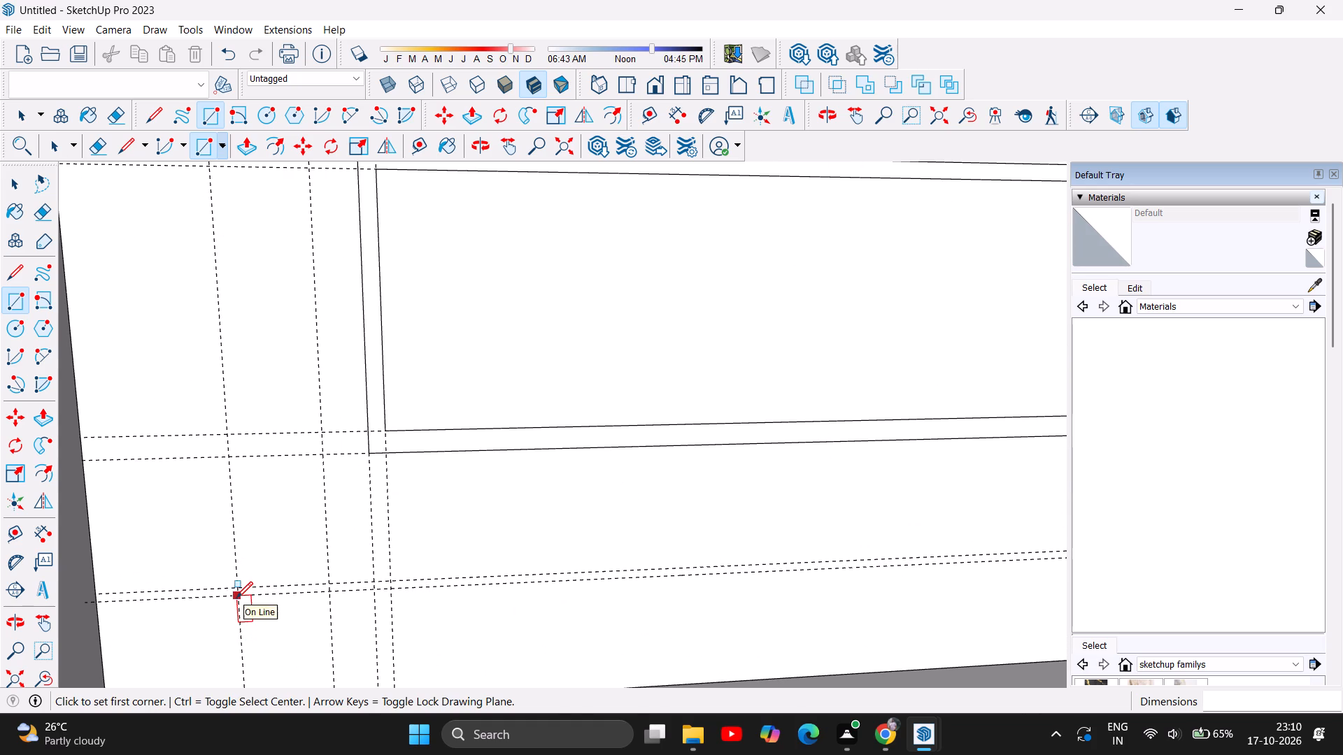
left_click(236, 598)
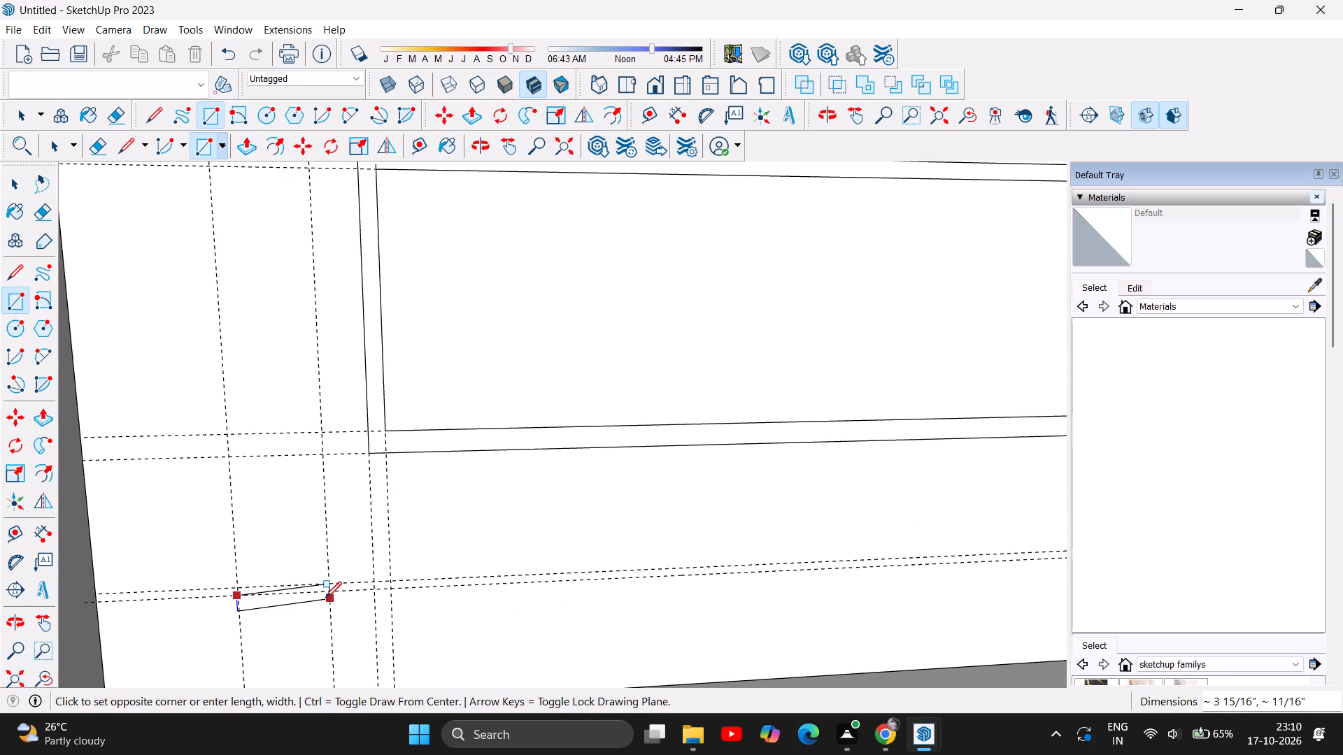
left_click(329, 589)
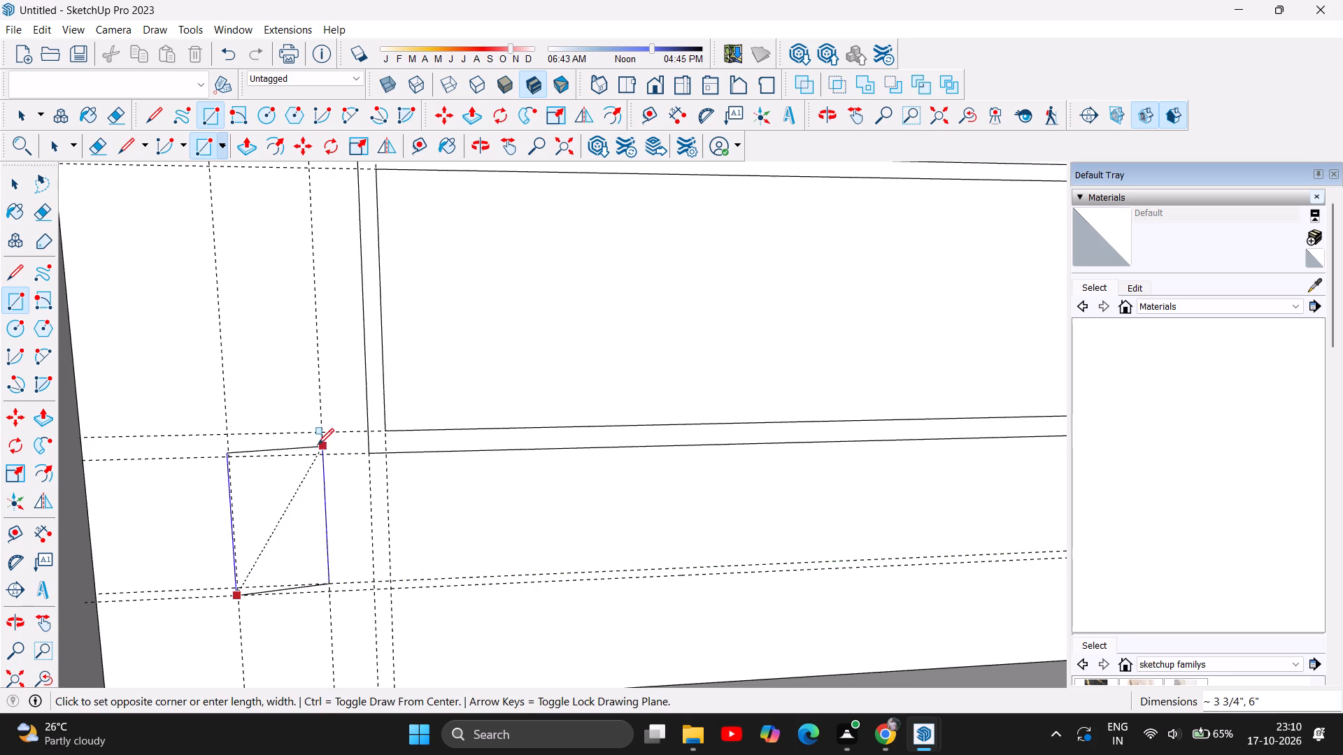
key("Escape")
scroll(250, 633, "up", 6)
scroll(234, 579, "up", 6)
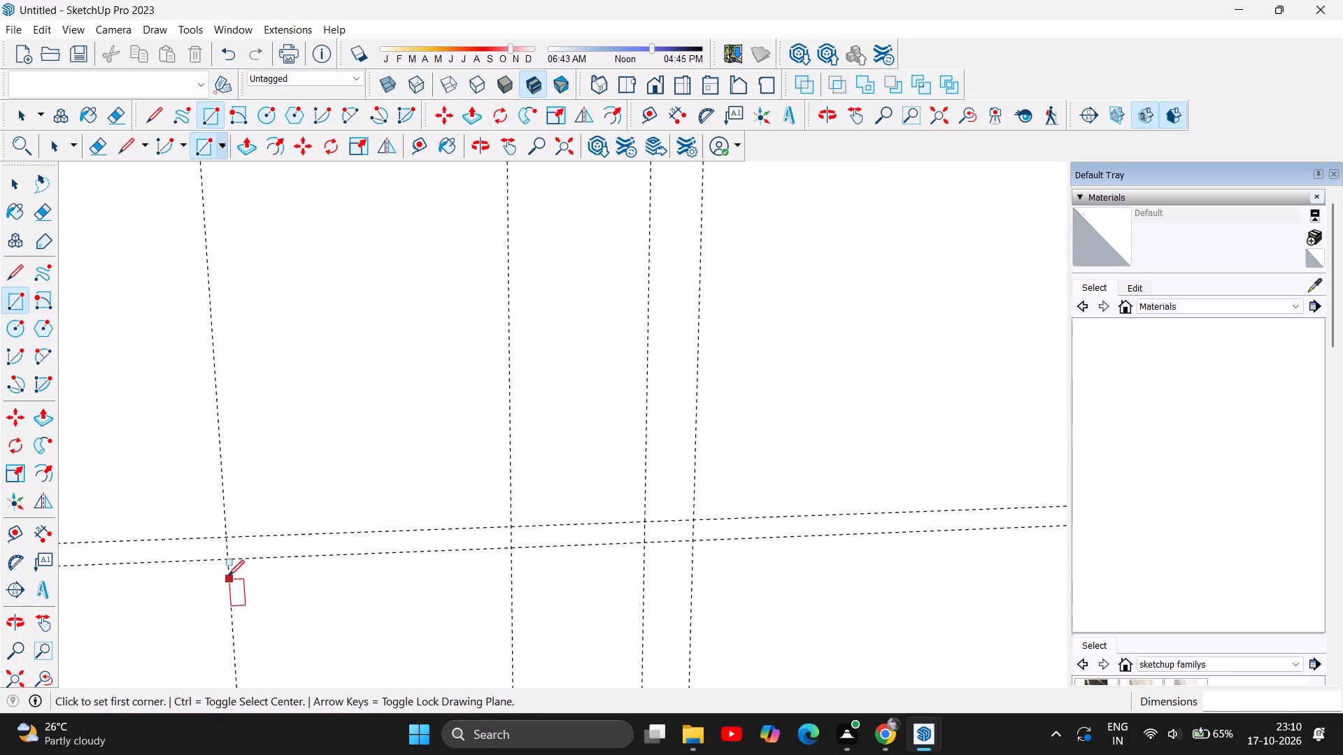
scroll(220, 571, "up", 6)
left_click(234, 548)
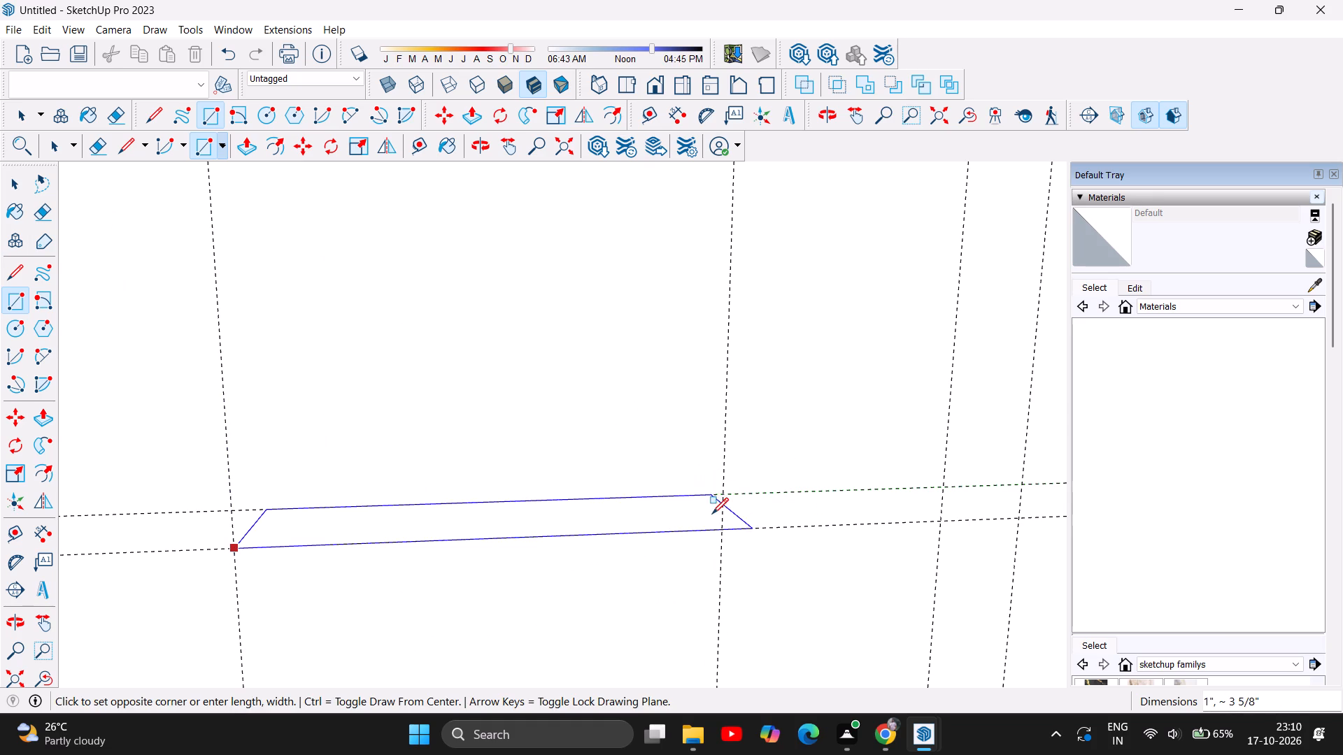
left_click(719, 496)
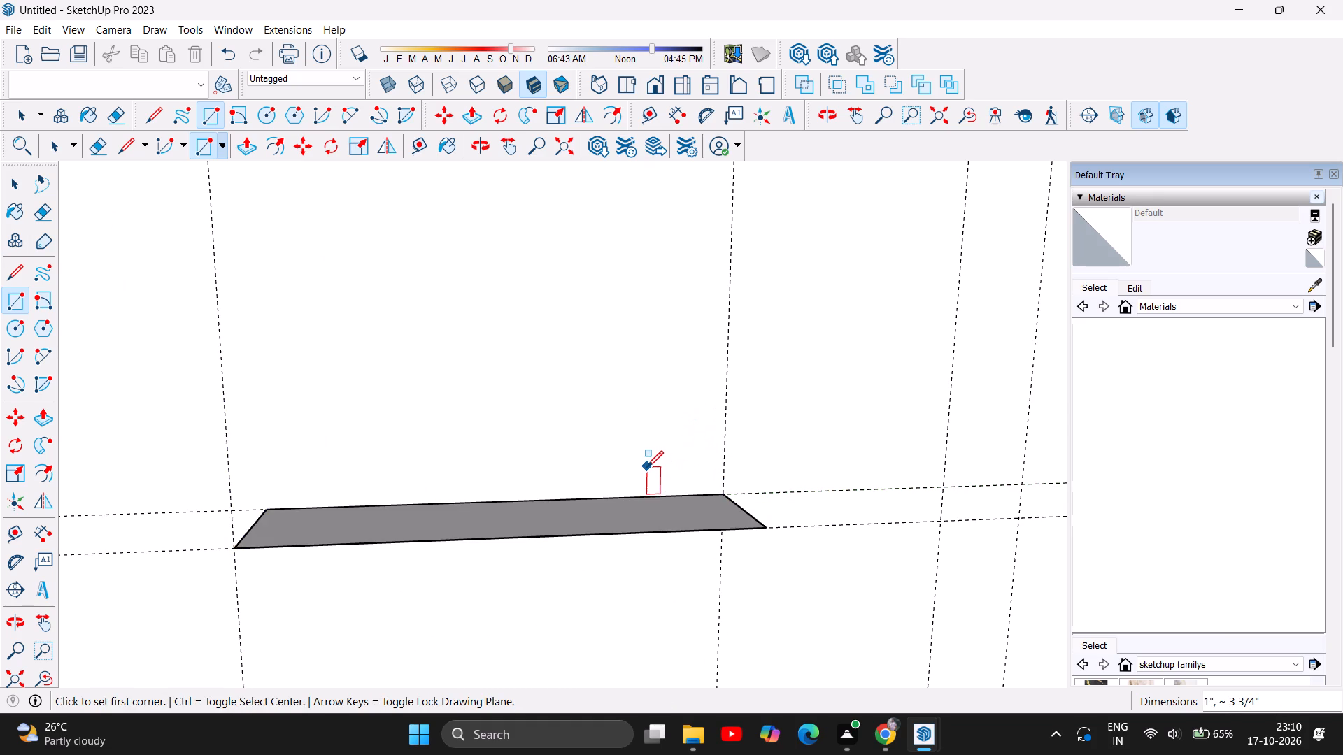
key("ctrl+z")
Delete all the construction guides from the model.
scroll(502, 446, "down", 7)
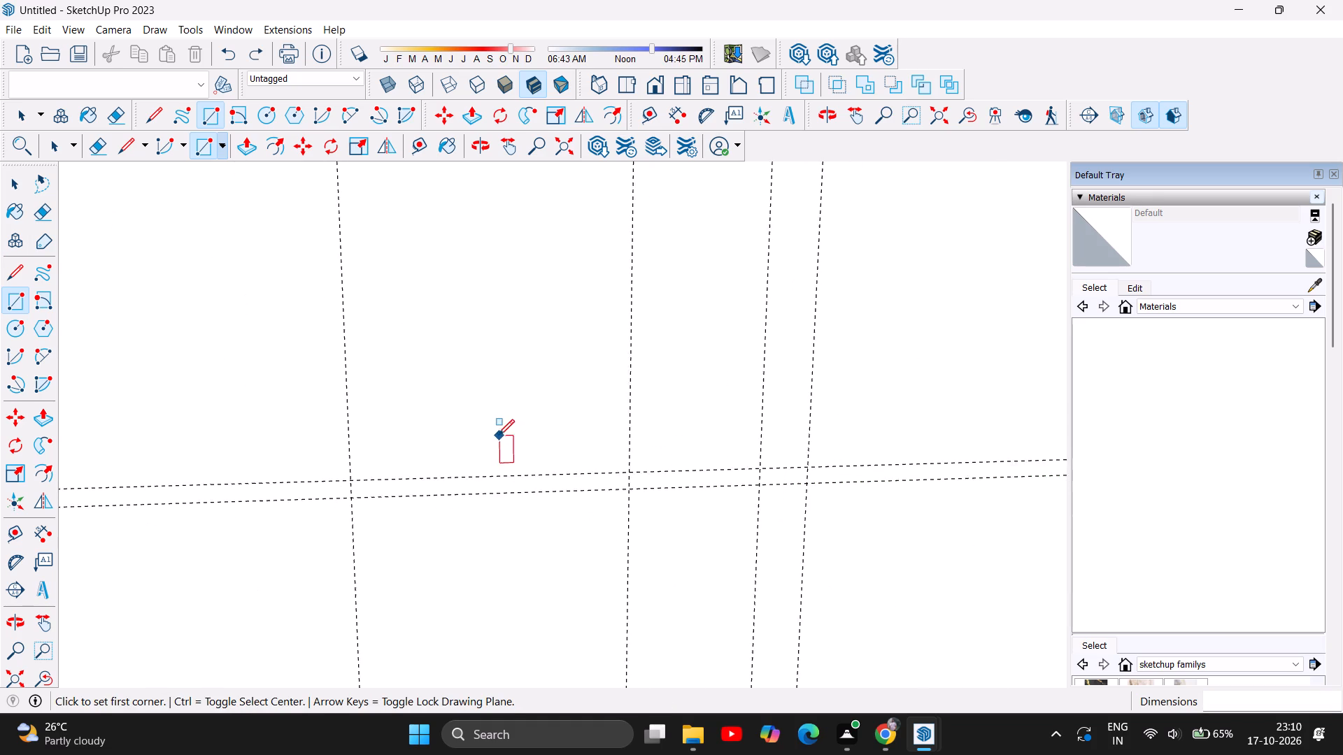
scroll(498, 436, "down", 20)
scroll(473, 471, "down", 17)
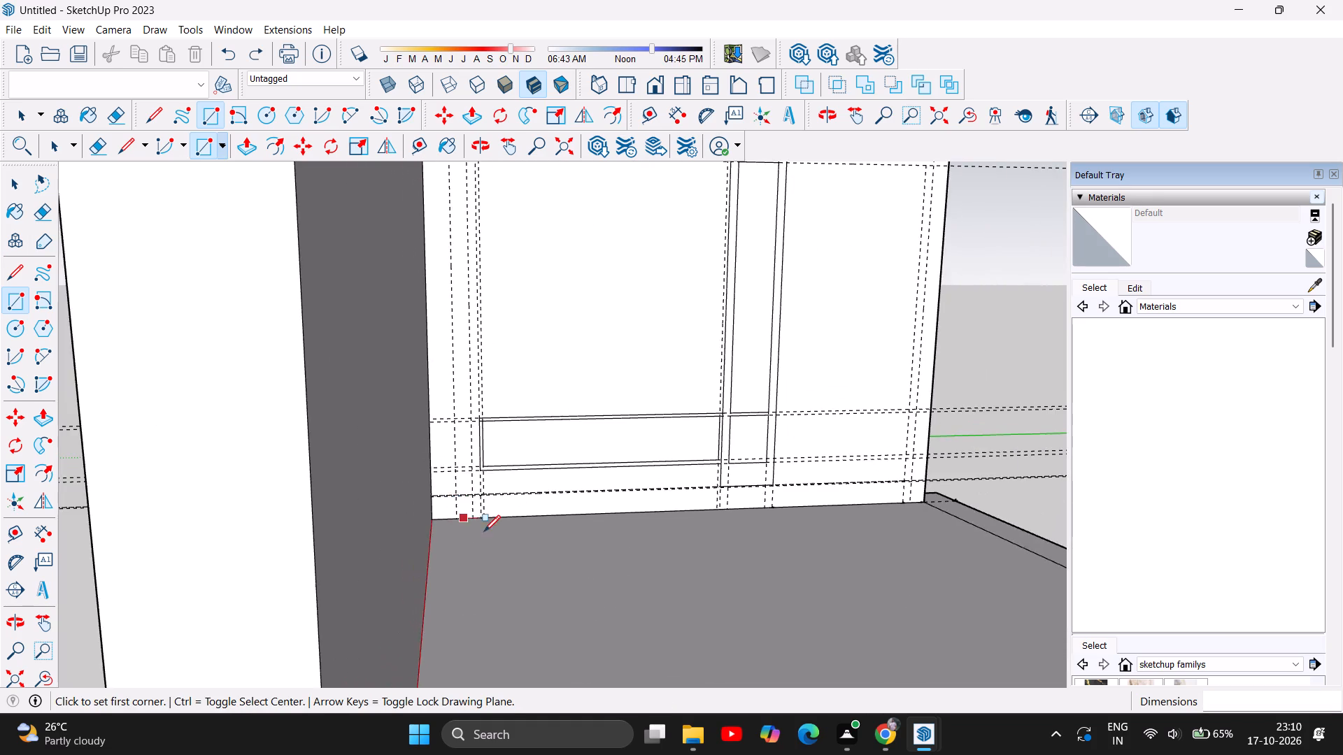
scroll(486, 534, "down", 10)
scroll(613, 583, "down", 15)
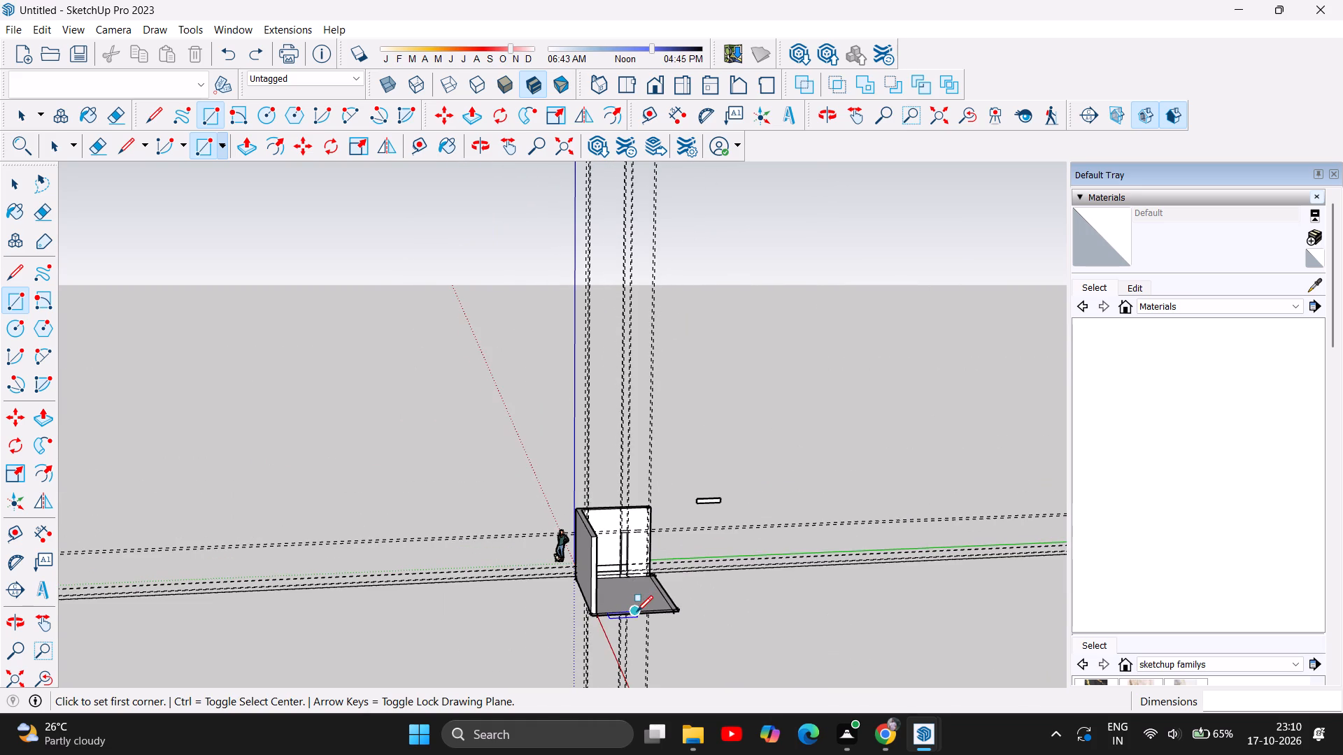
scroll(631, 614, "up", 8)
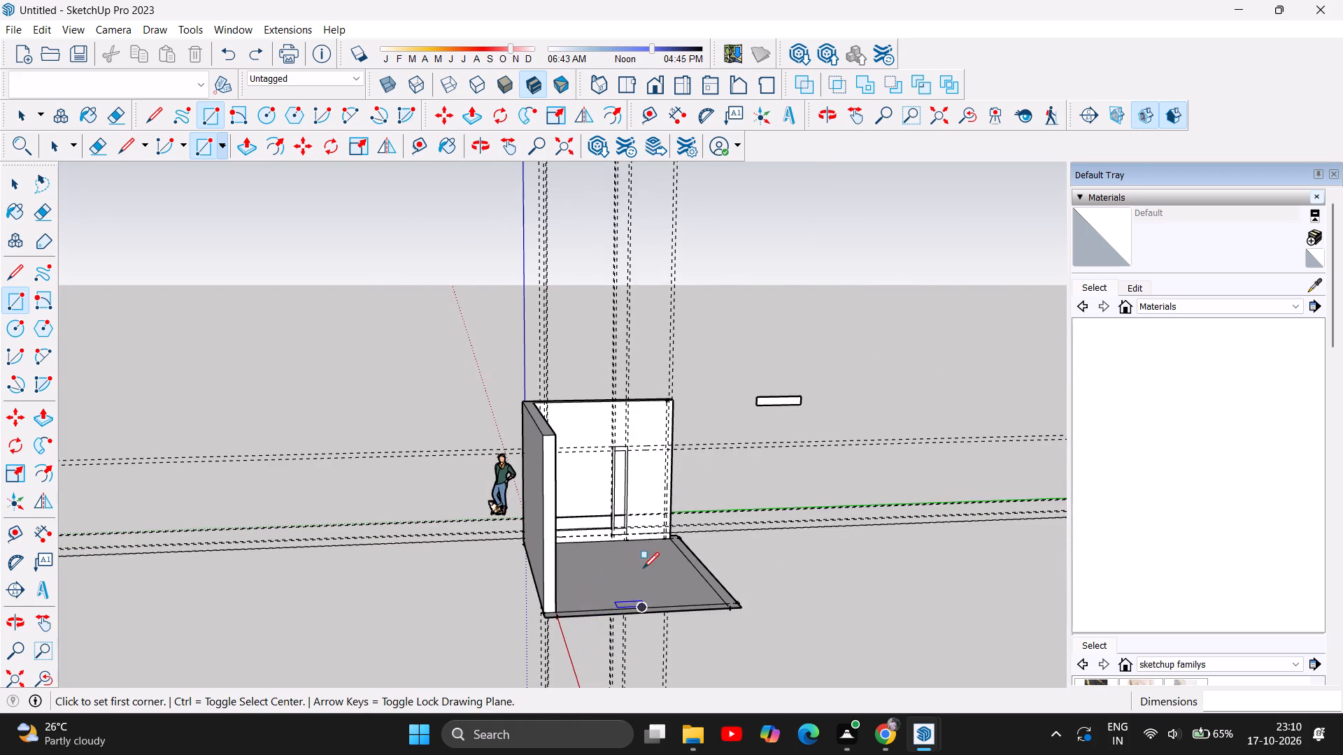
scroll(695, 394, "up", 12)
scroll(650, 411, "down", 15)
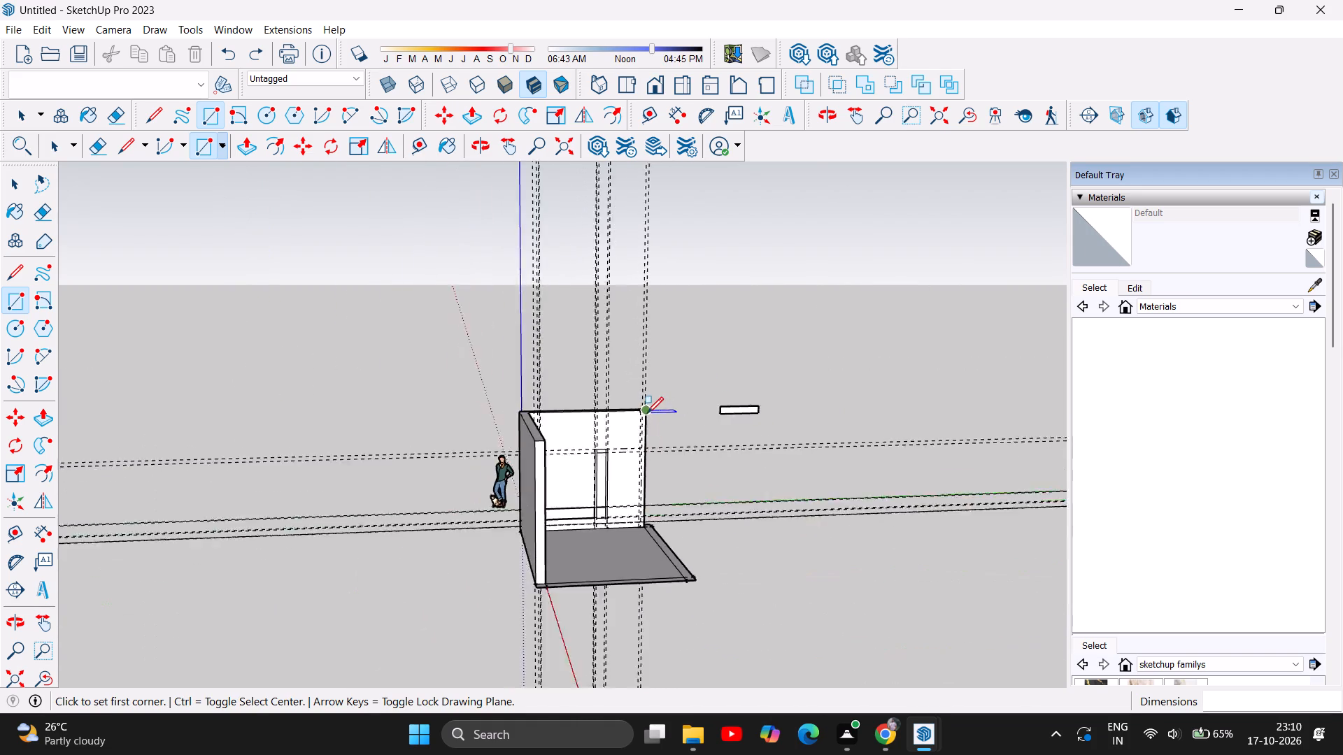
scroll(647, 413, "down", 4)
scroll(795, 619, "up", 8)
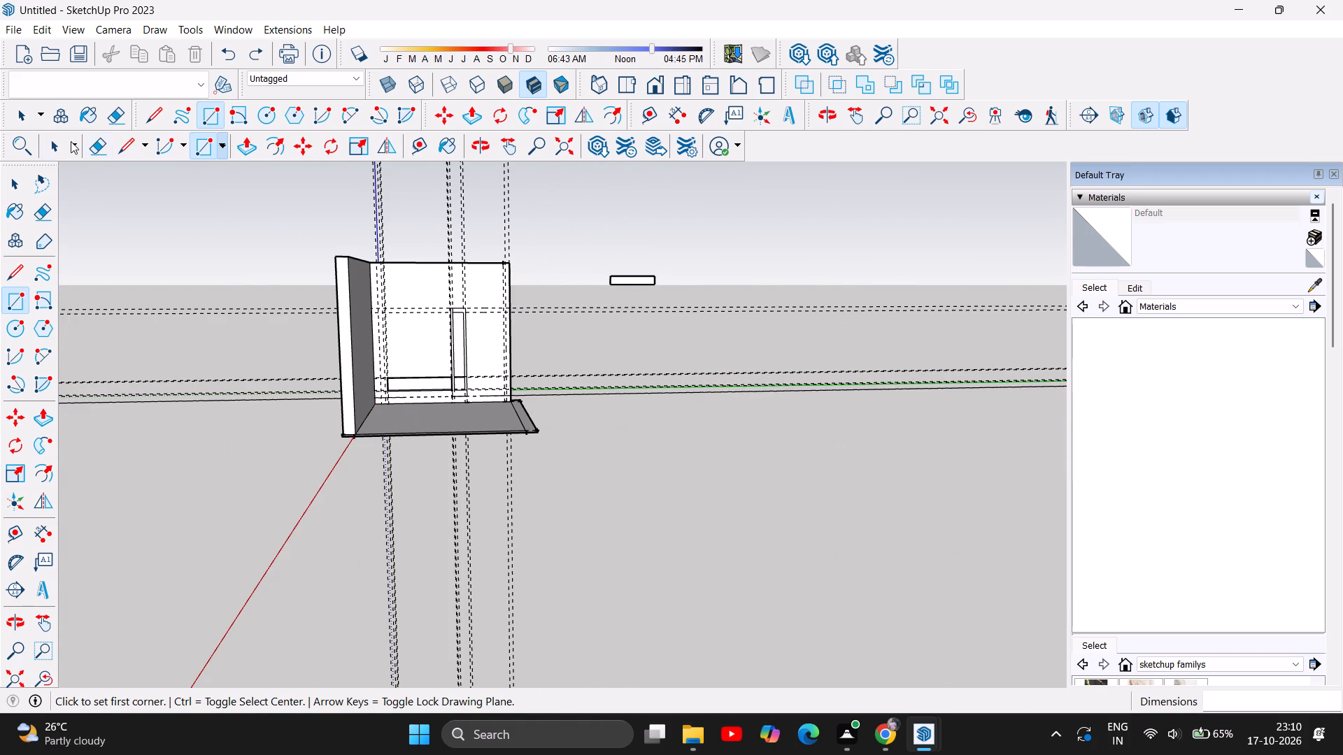
left_click(45, 24)
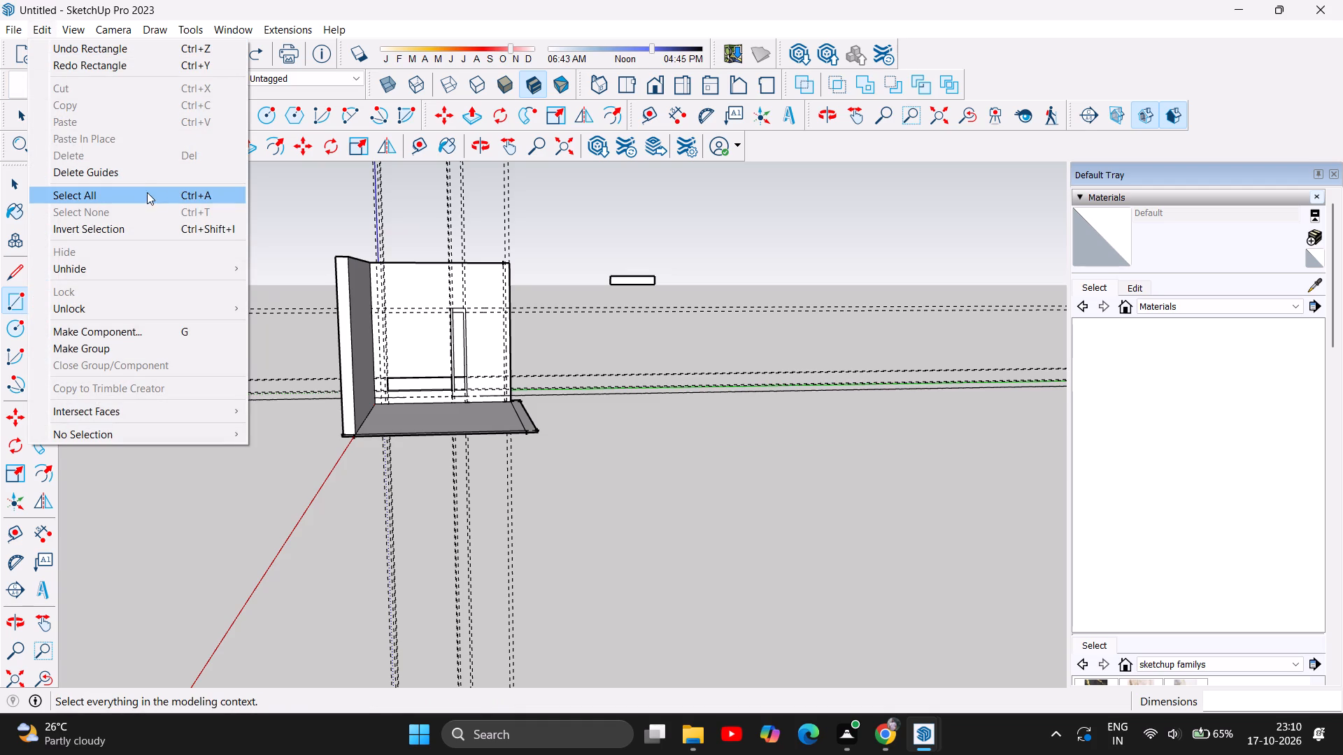
left_click(123, 169)
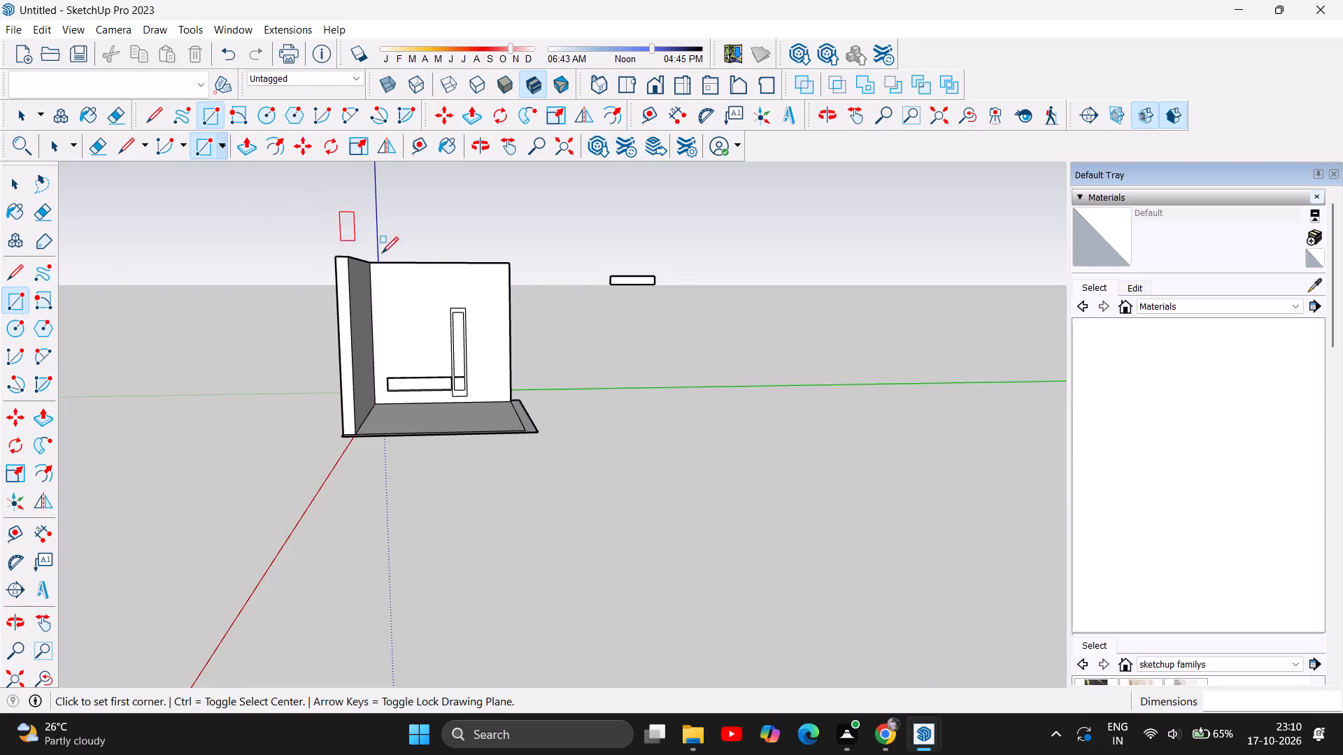
Examine the lower panel and tall panel outlines on the back wall.
scroll(383, 252, "up", 8)
scroll(577, 447, "down", 7)
scroll(503, 413, "up", 4)
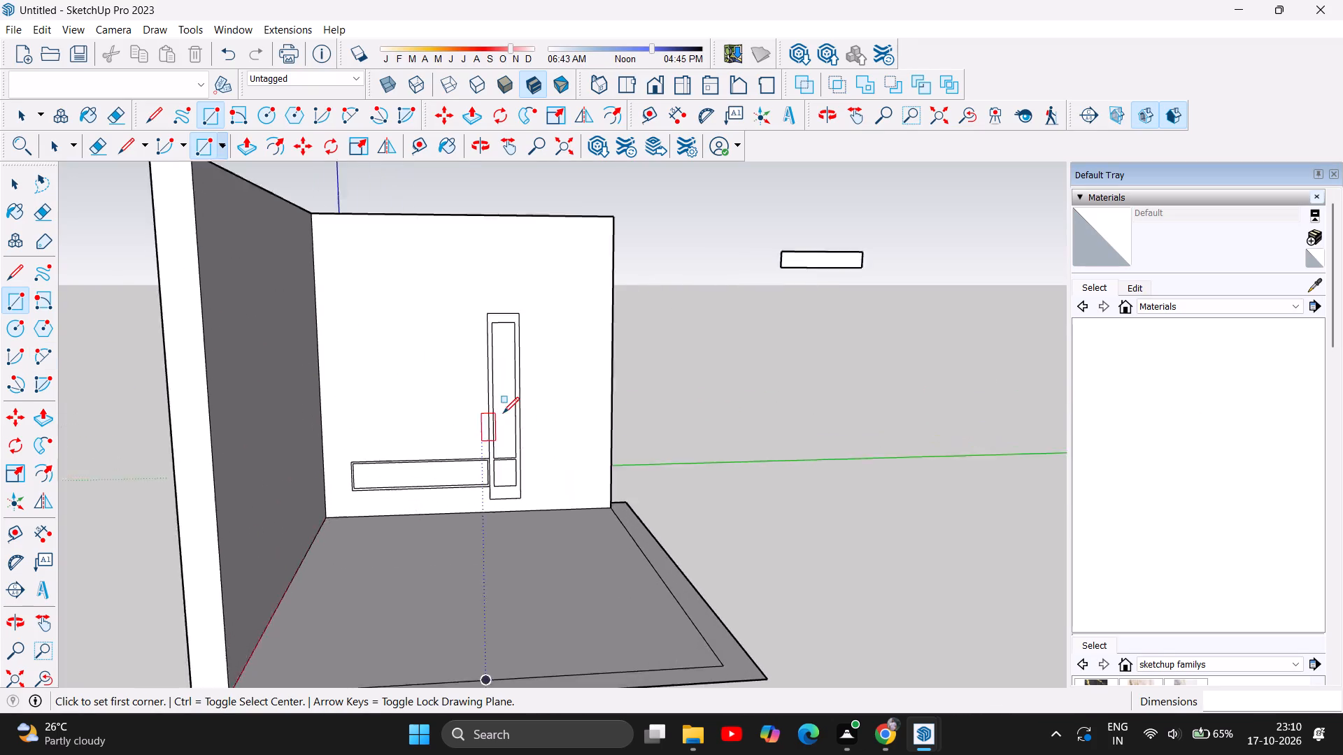
scroll(503, 413, "up", 6)
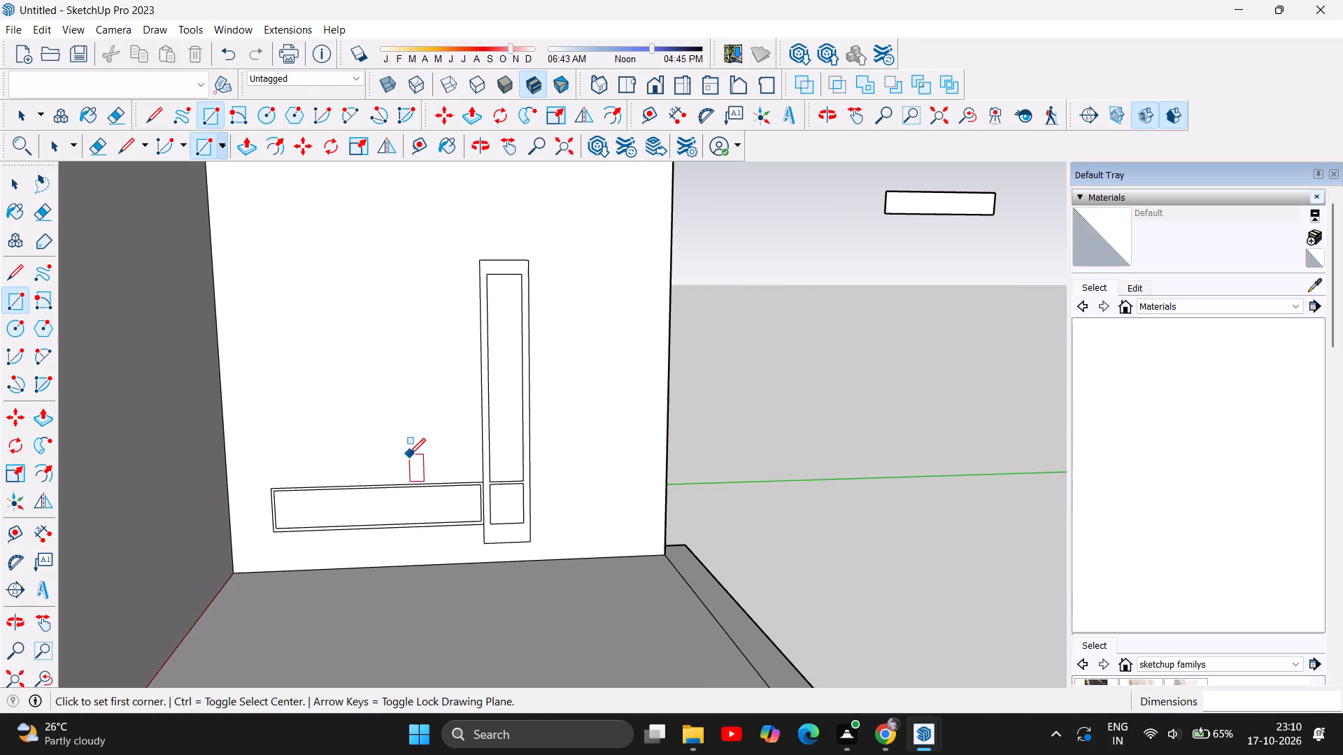
scroll(408, 454, "up", 7)
scroll(406, 456, "down", 7)
scroll(400, 574, "up", 2)
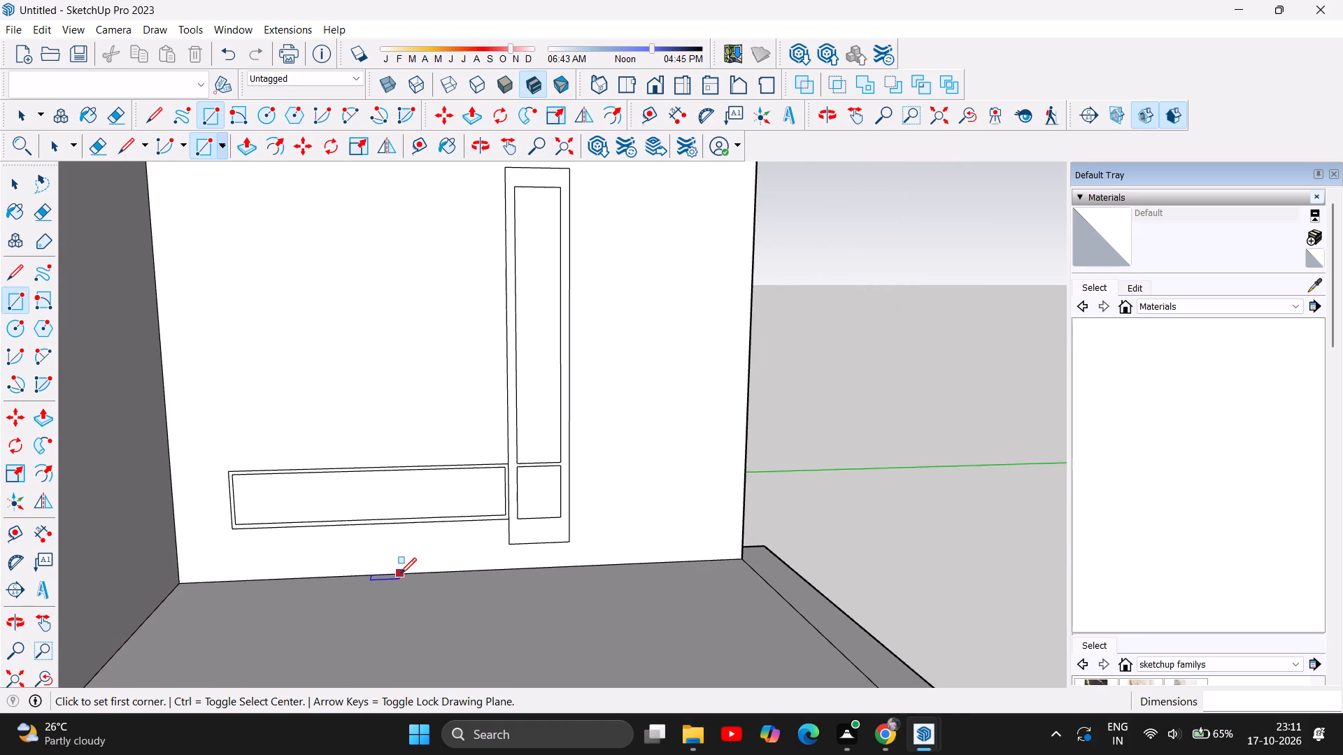
scroll(400, 572, "up", 6)
scroll(730, 501, "down", 2)
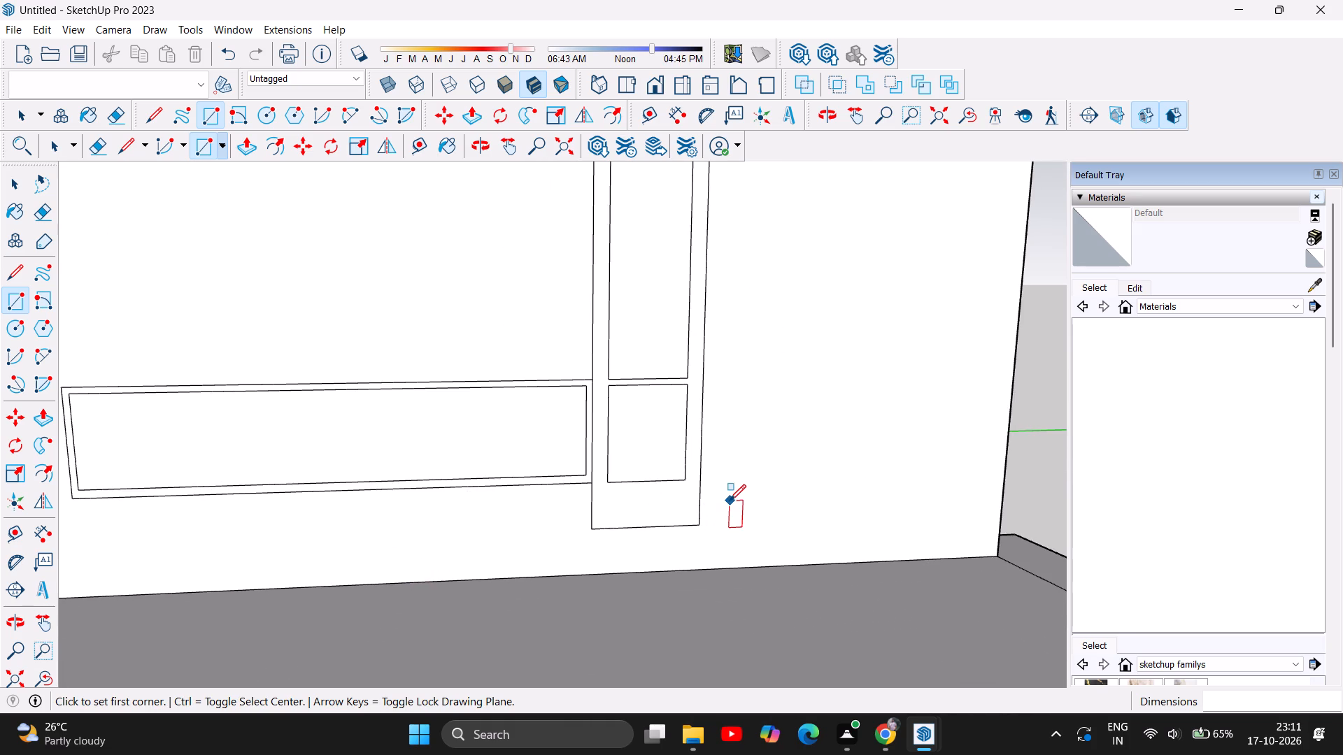
scroll(730, 501, "down", 2)
scroll(688, 561, "down", 6)
scroll(795, 377, "up", 2)
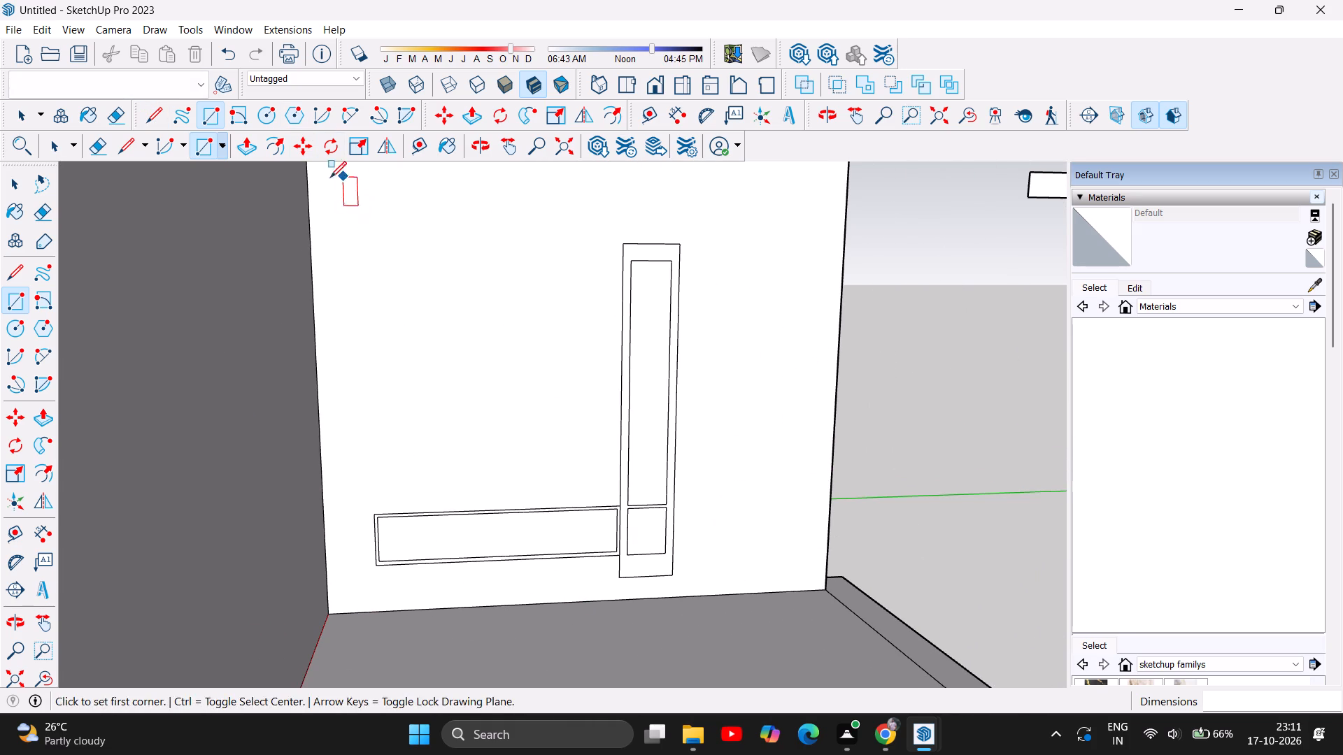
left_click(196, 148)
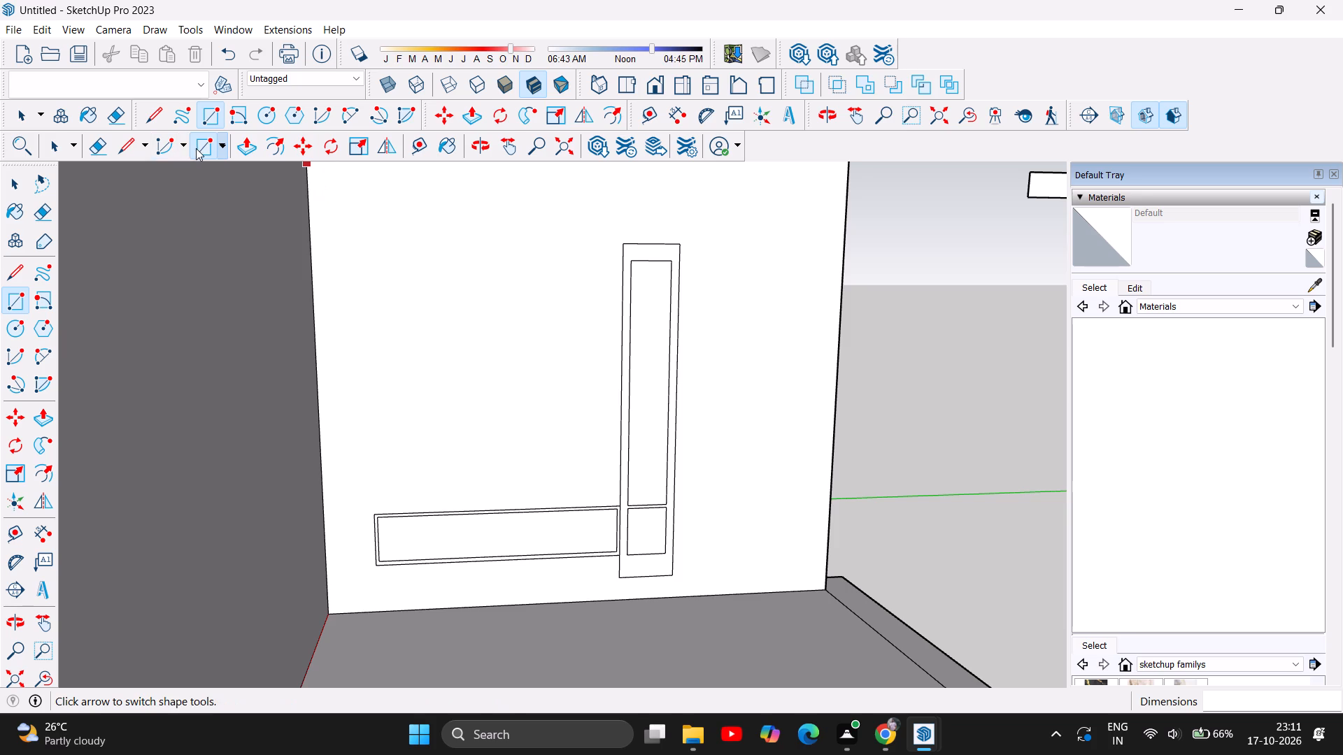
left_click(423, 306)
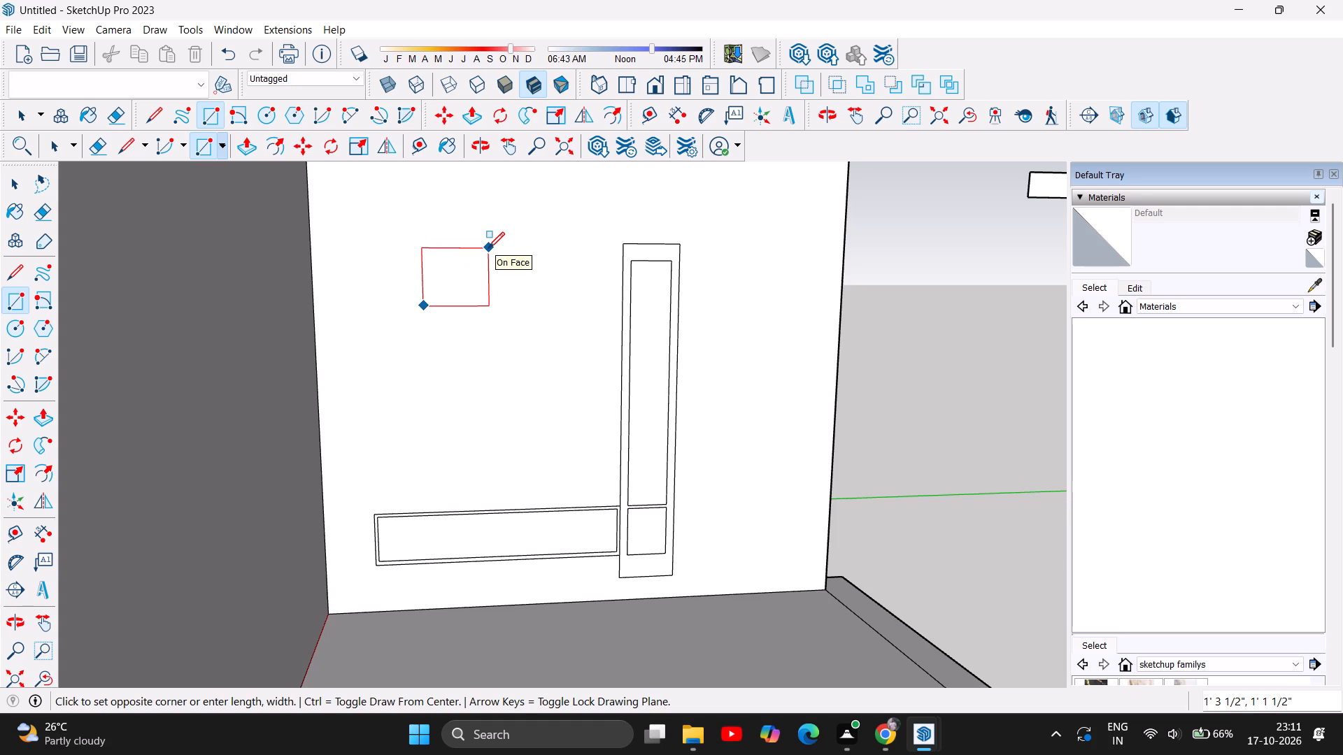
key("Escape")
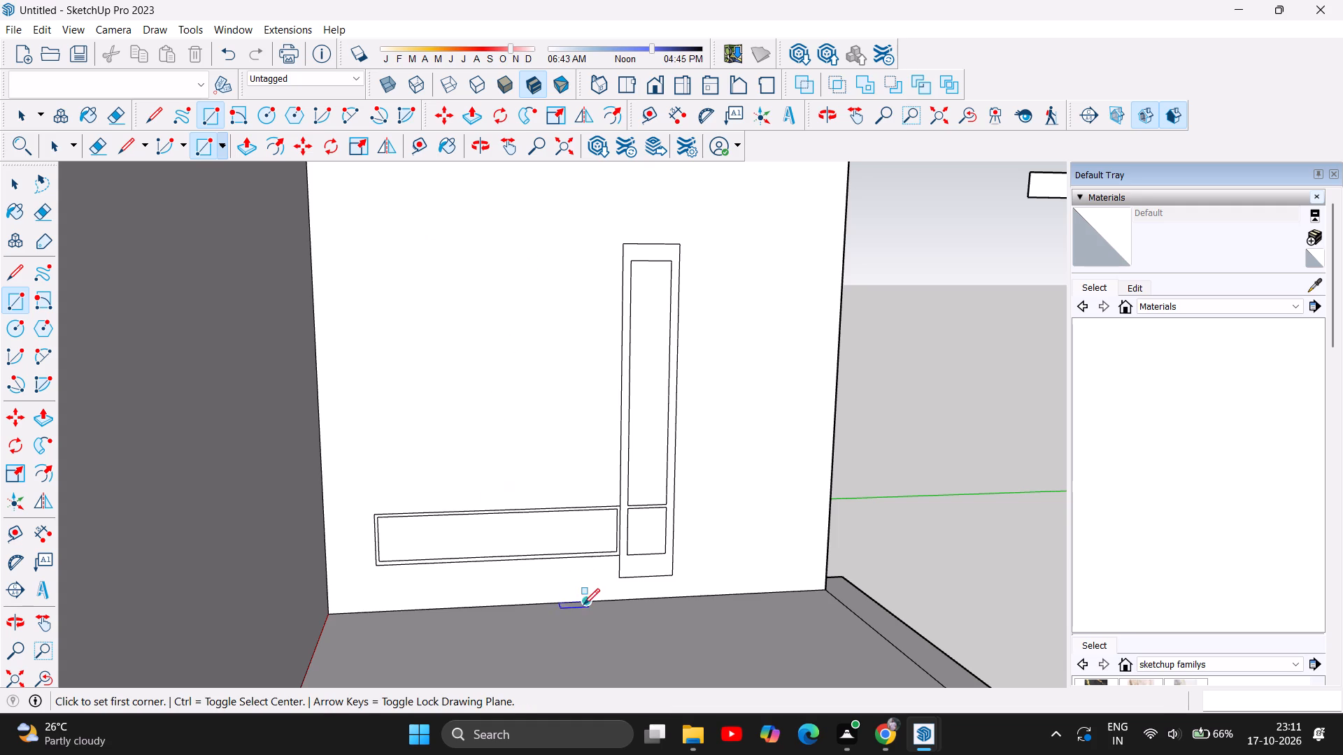
Push/Pull the lower panel's border face 6" out from the back wall.
scroll(583, 605, "up", 3)
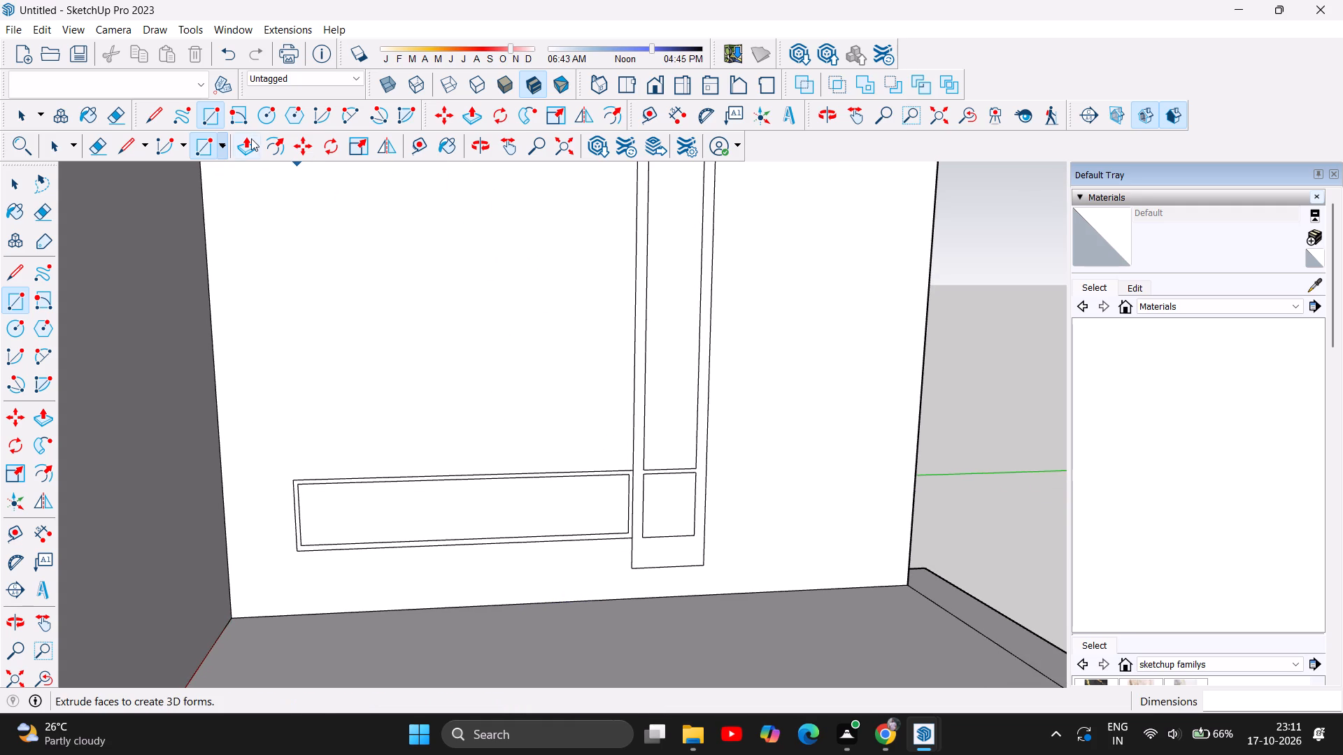
left_click(241, 154)
scroll(422, 601, "up", 6)
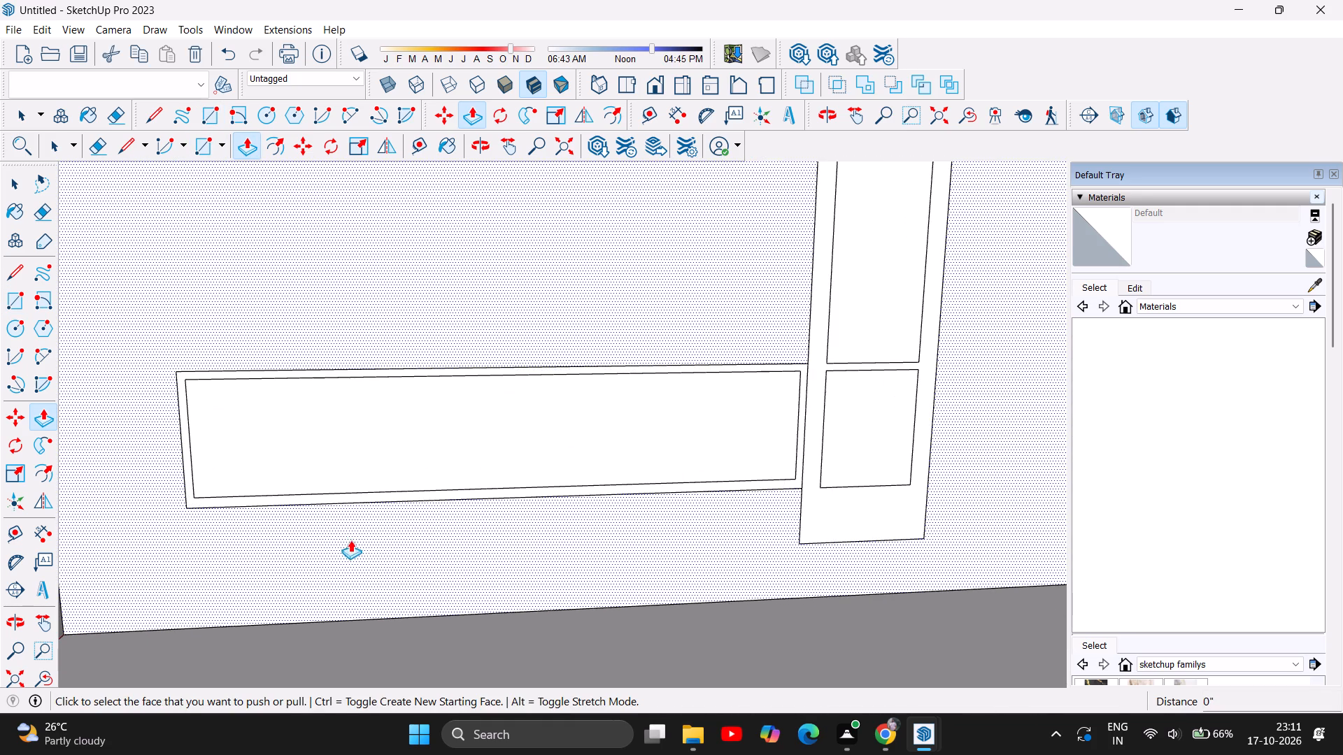
left_click(186, 468)
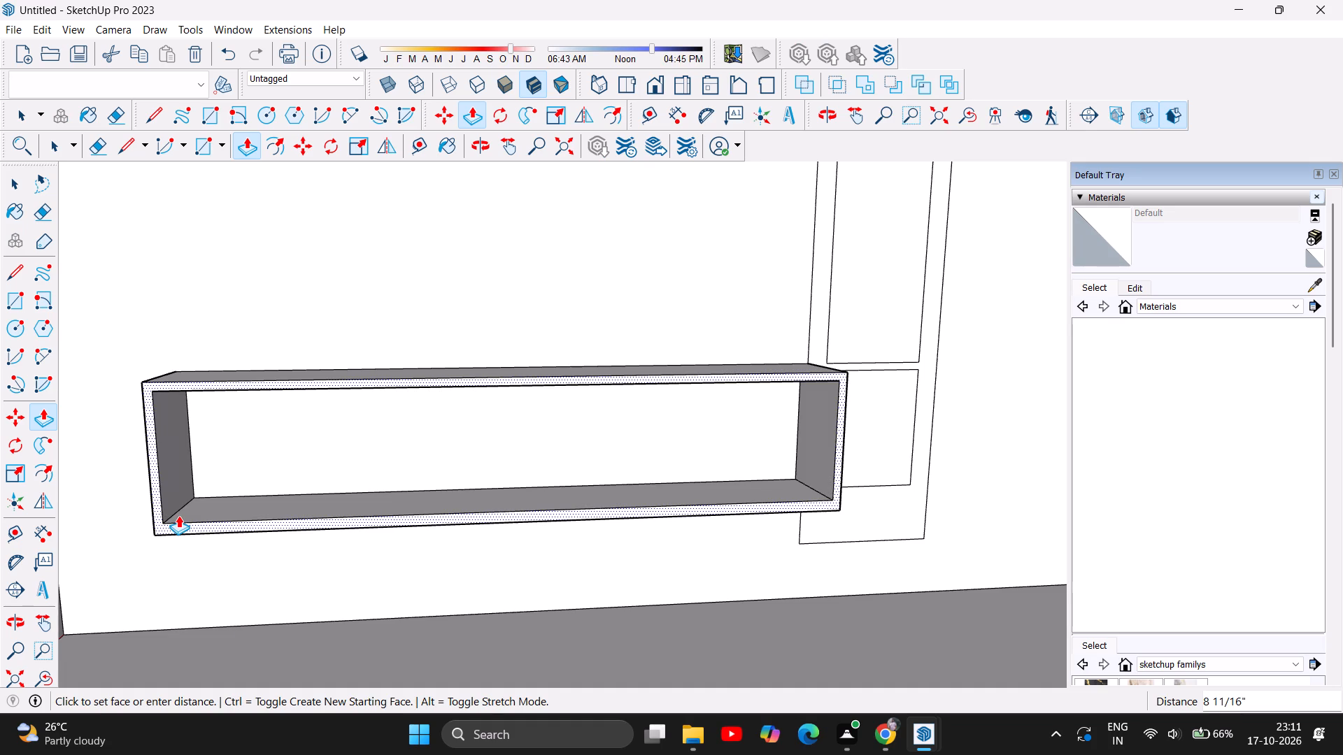
key("6")
key("Return")
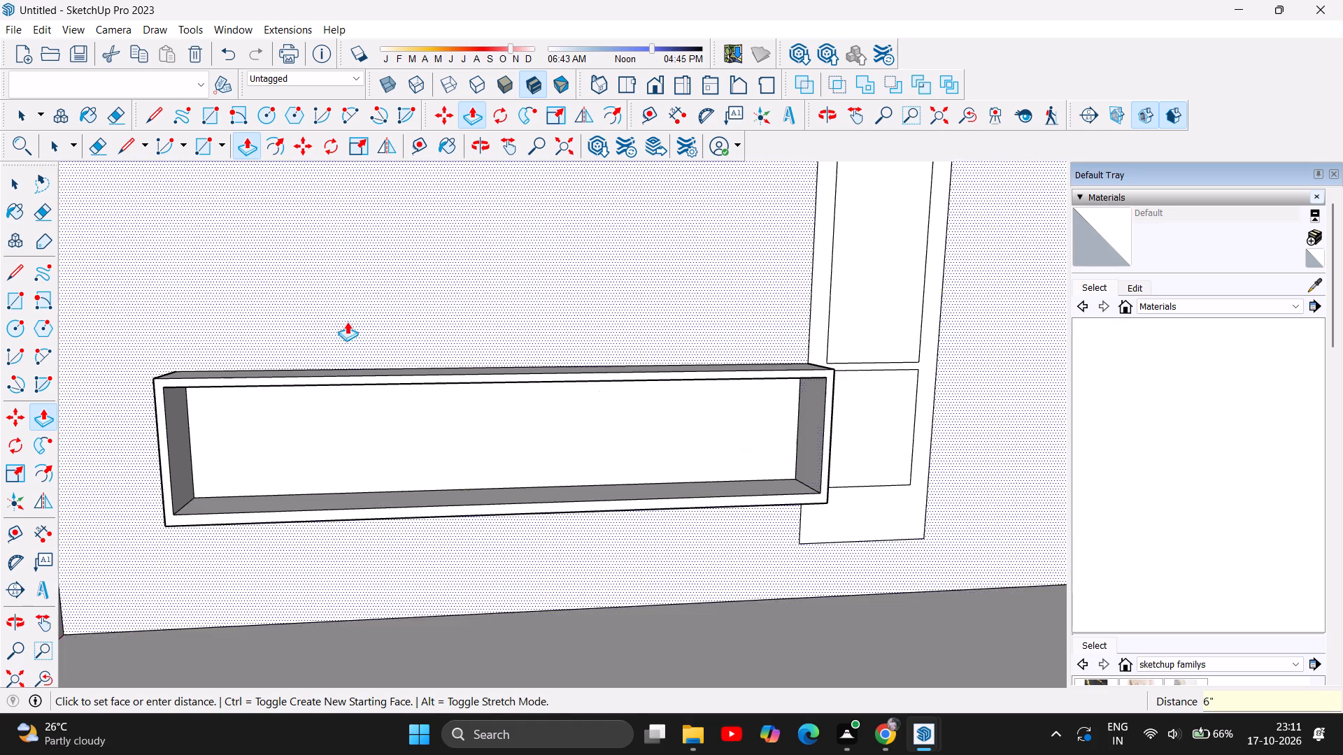
scroll(318, 313, "down", 5)
scroll(314, 462, "down", 5)
scroll(576, 346, "up", 1)
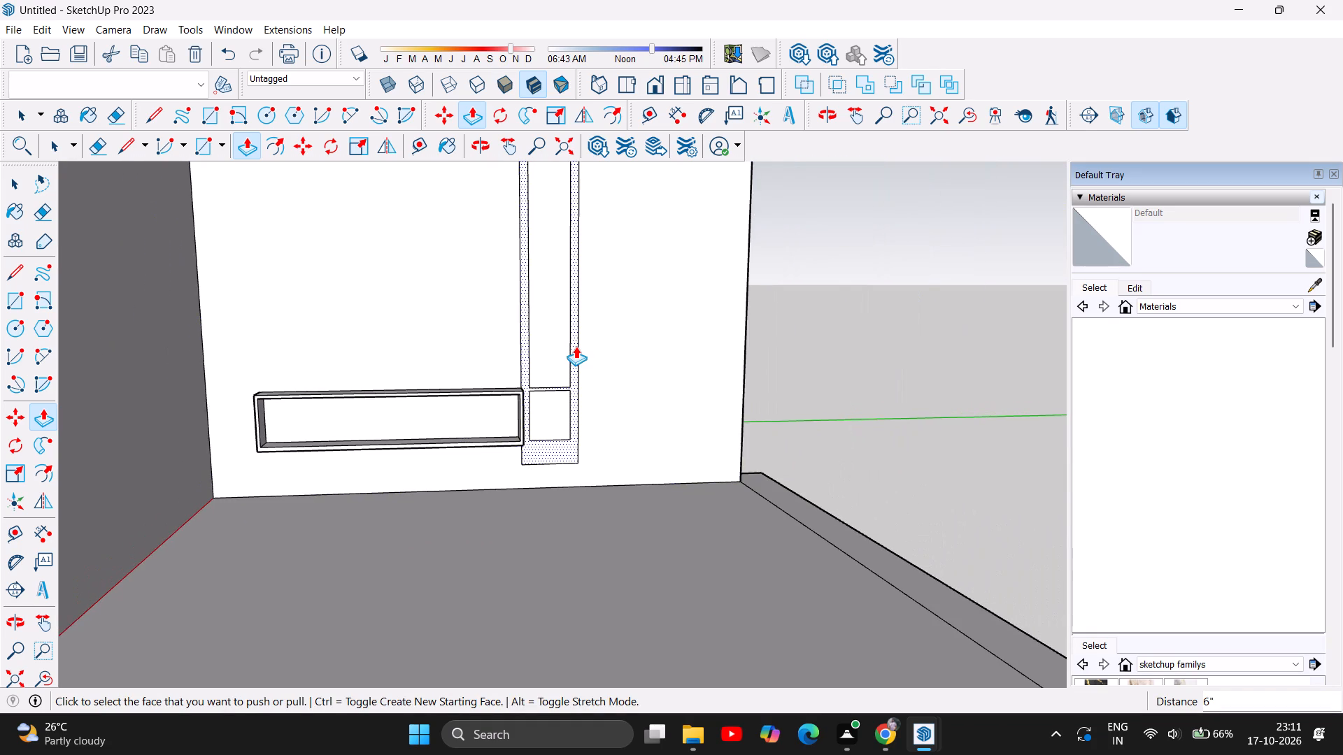
Push/Pull the tall panel's border face 6" out from the back wall.
left_click(576, 346)
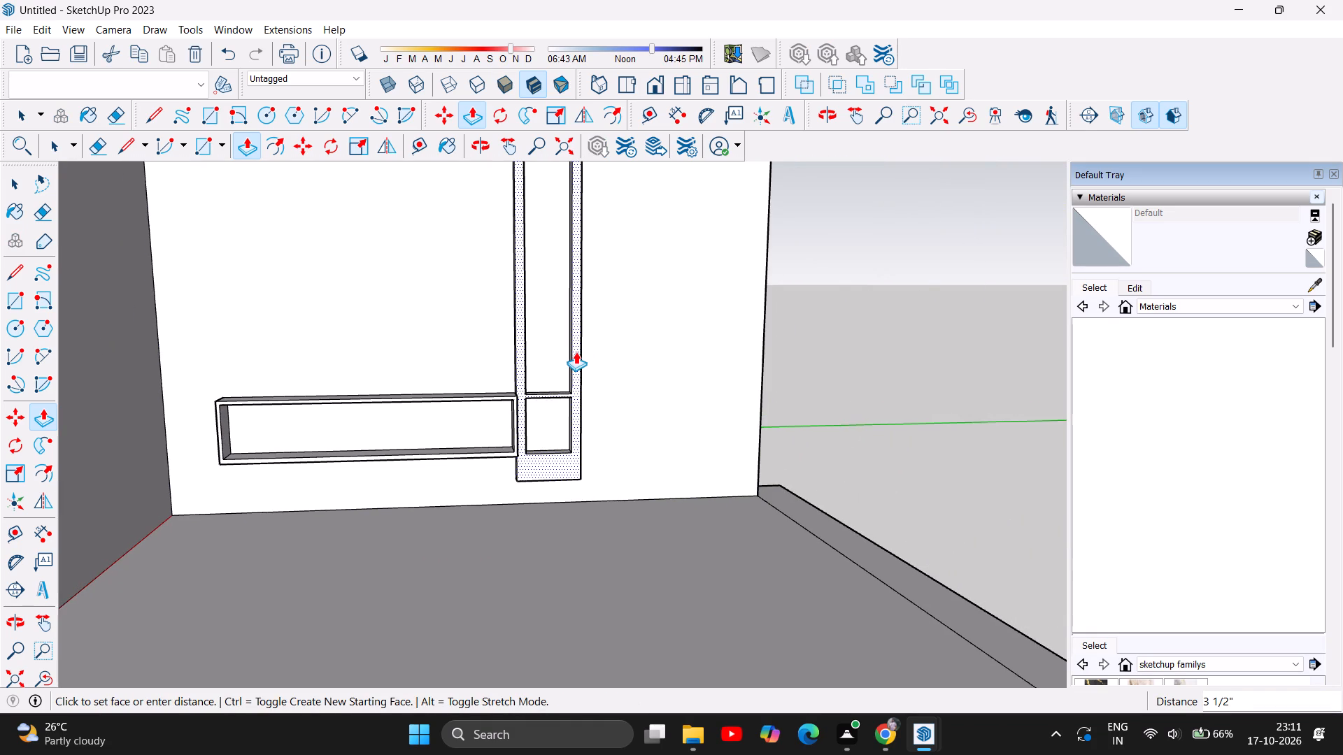
key("6")
key("Return")
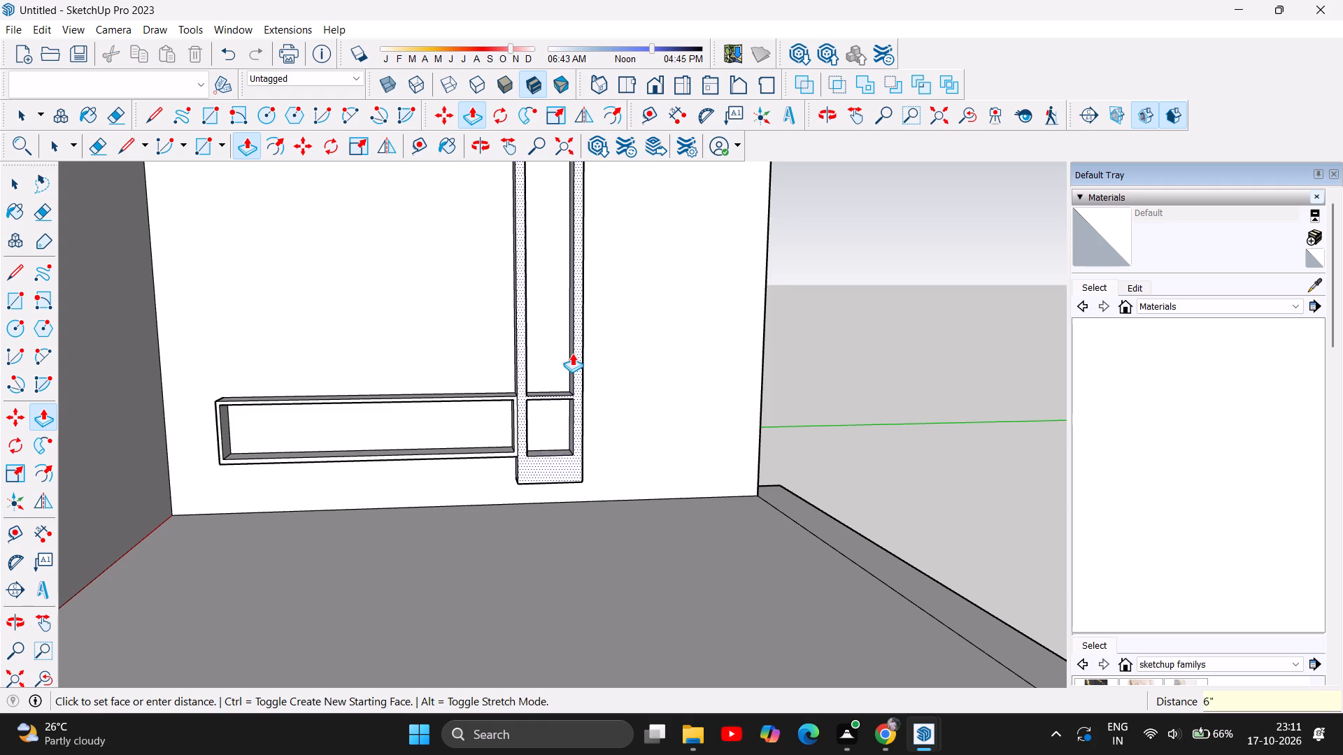
Examine the extruded lower and tall frames and their junction on the back wall.
scroll(429, 503, "down", 5)
scroll(860, 454, "down", 3)
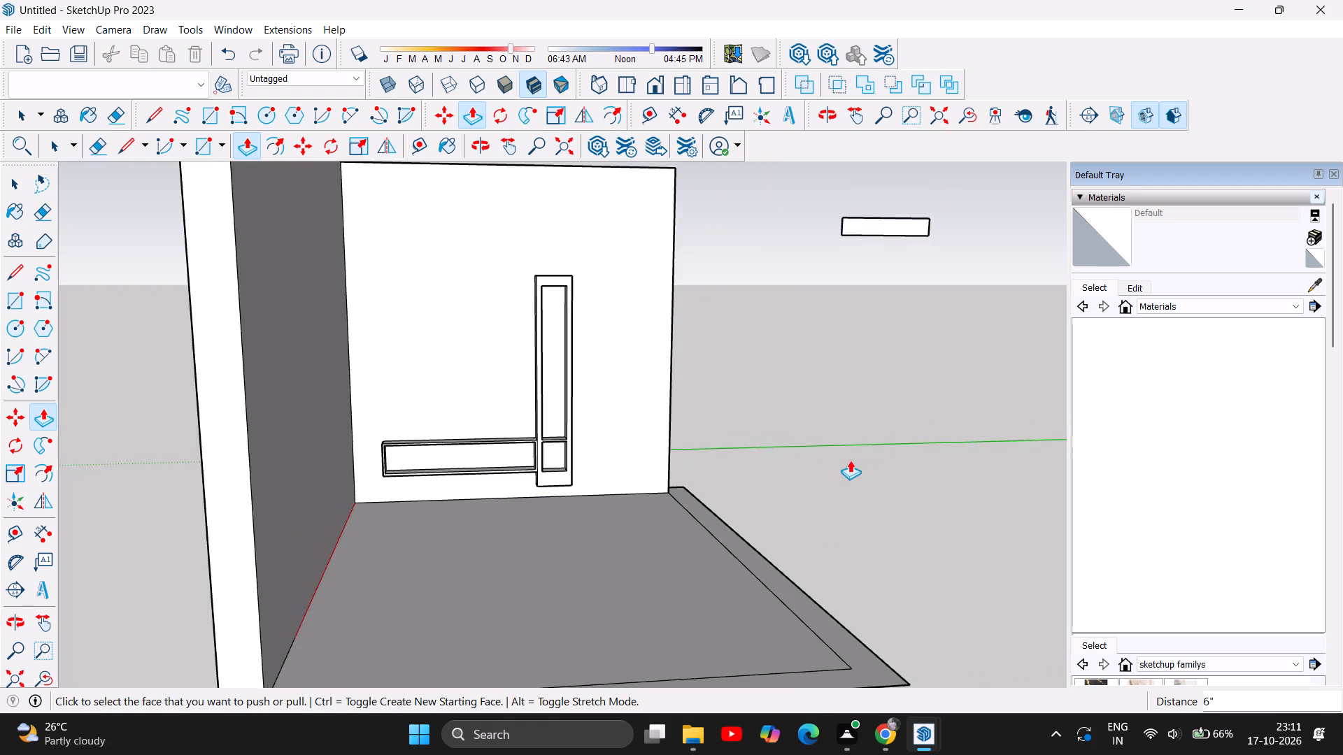
scroll(850, 460, "down", 4)
scroll(890, 389, "up", 9)
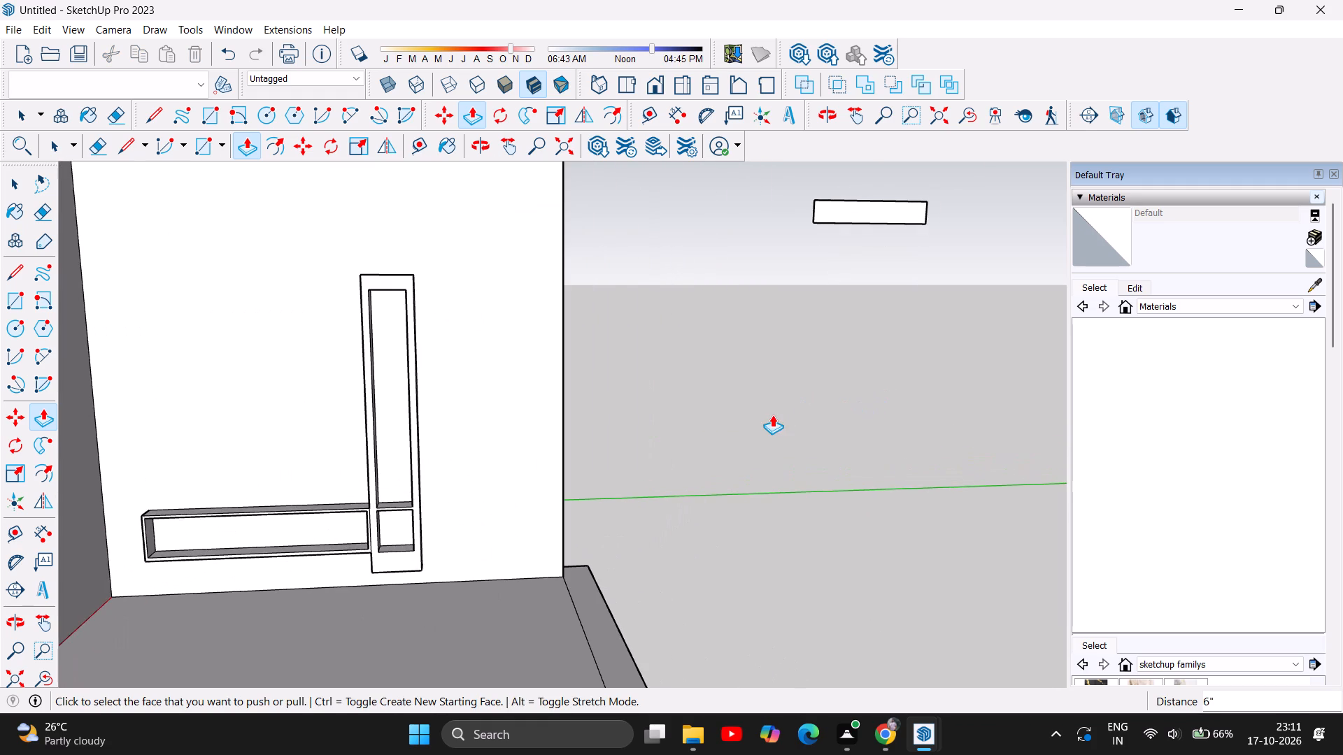
scroll(779, 412, "down", 4)
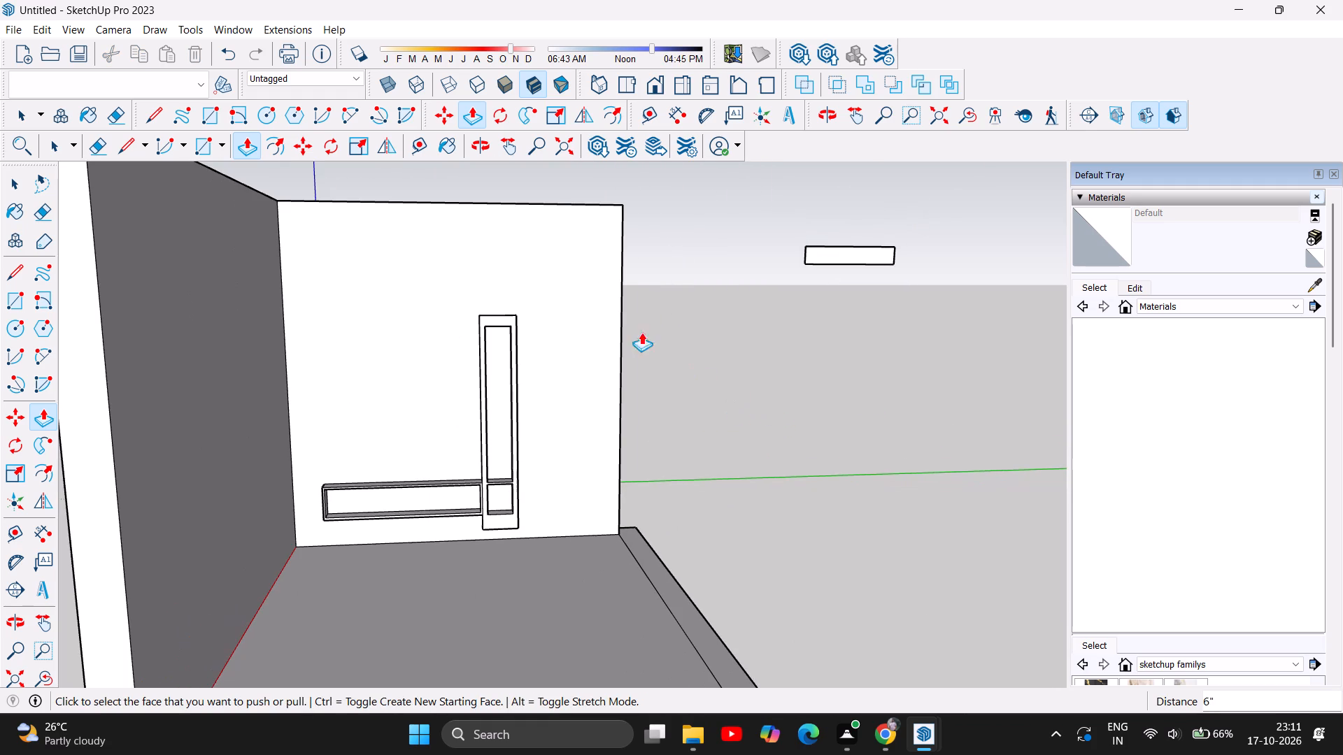
scroll(572, 296, "up", 3)
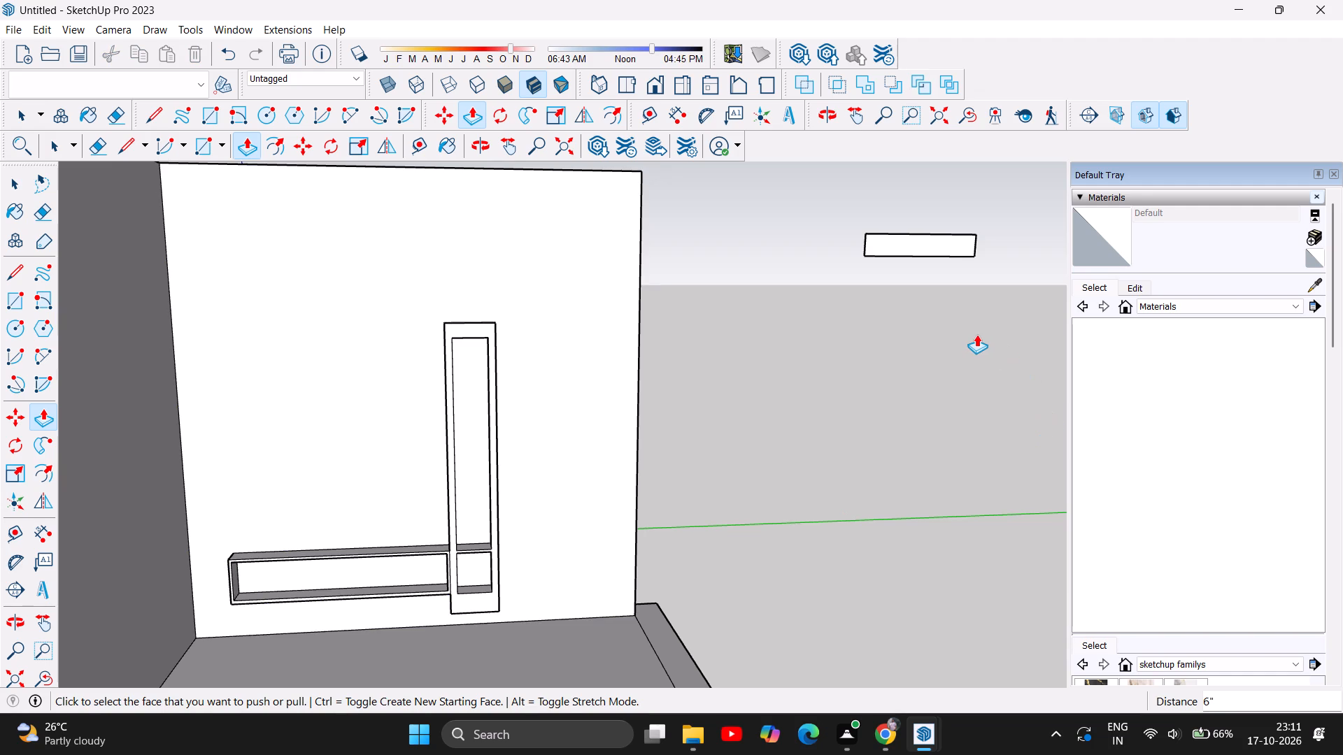
scroll(439, 608, "up", 10)
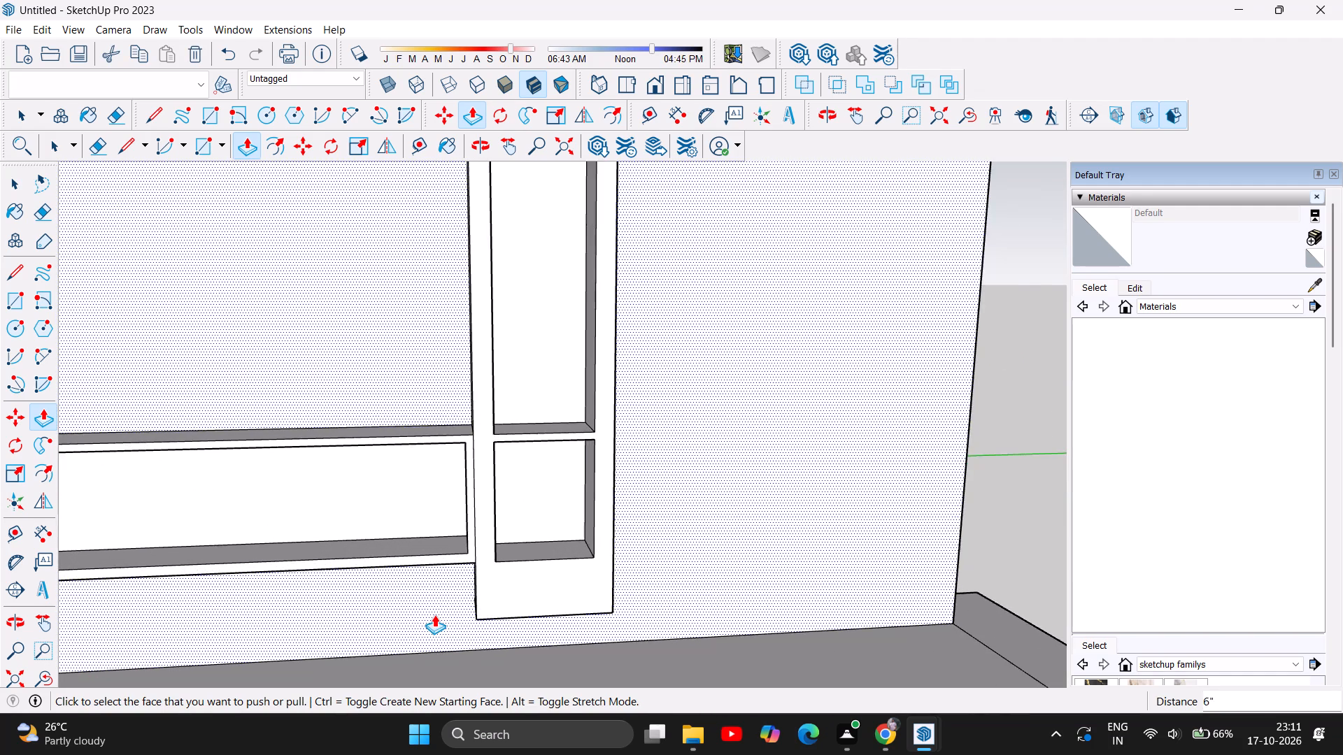
scroll(433, 614, "up", 9)
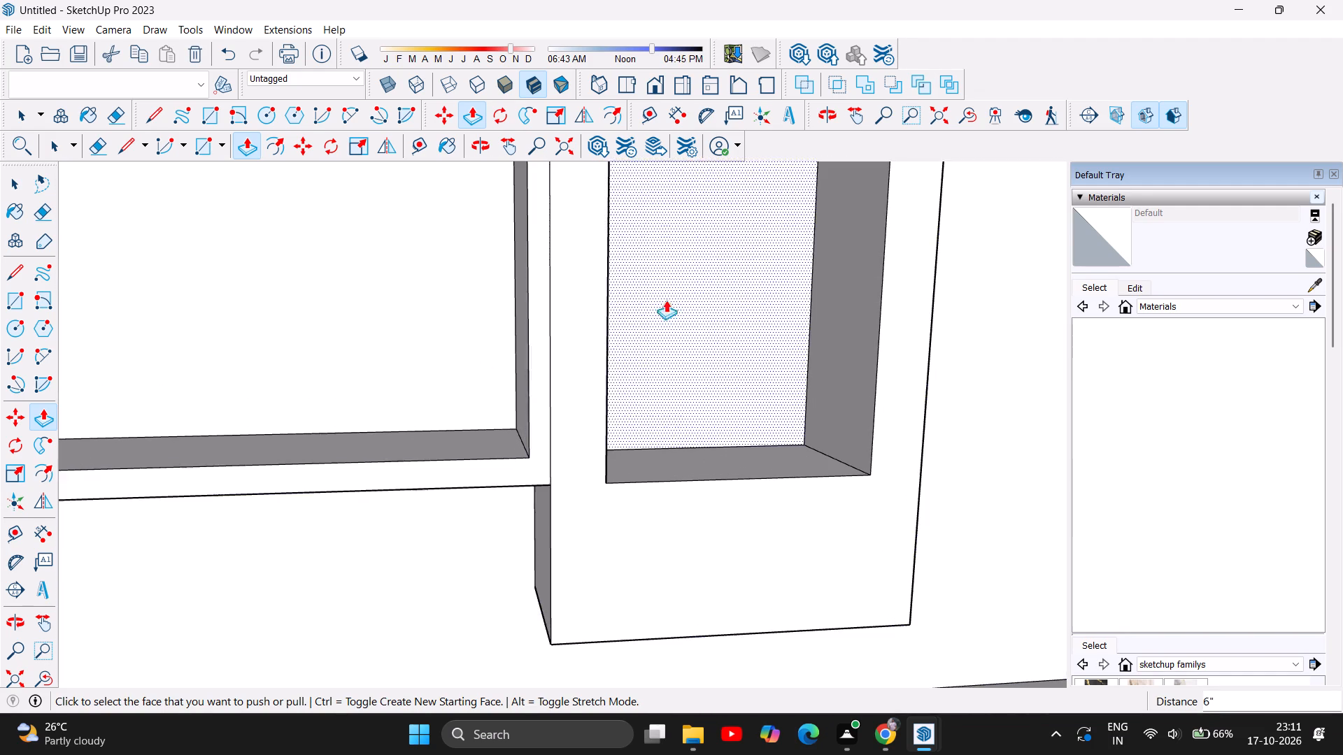
scroll(721, 282, "down", 6)
scroll(793, 381, "down", 6)
scroll(732, 456, "down", 4)
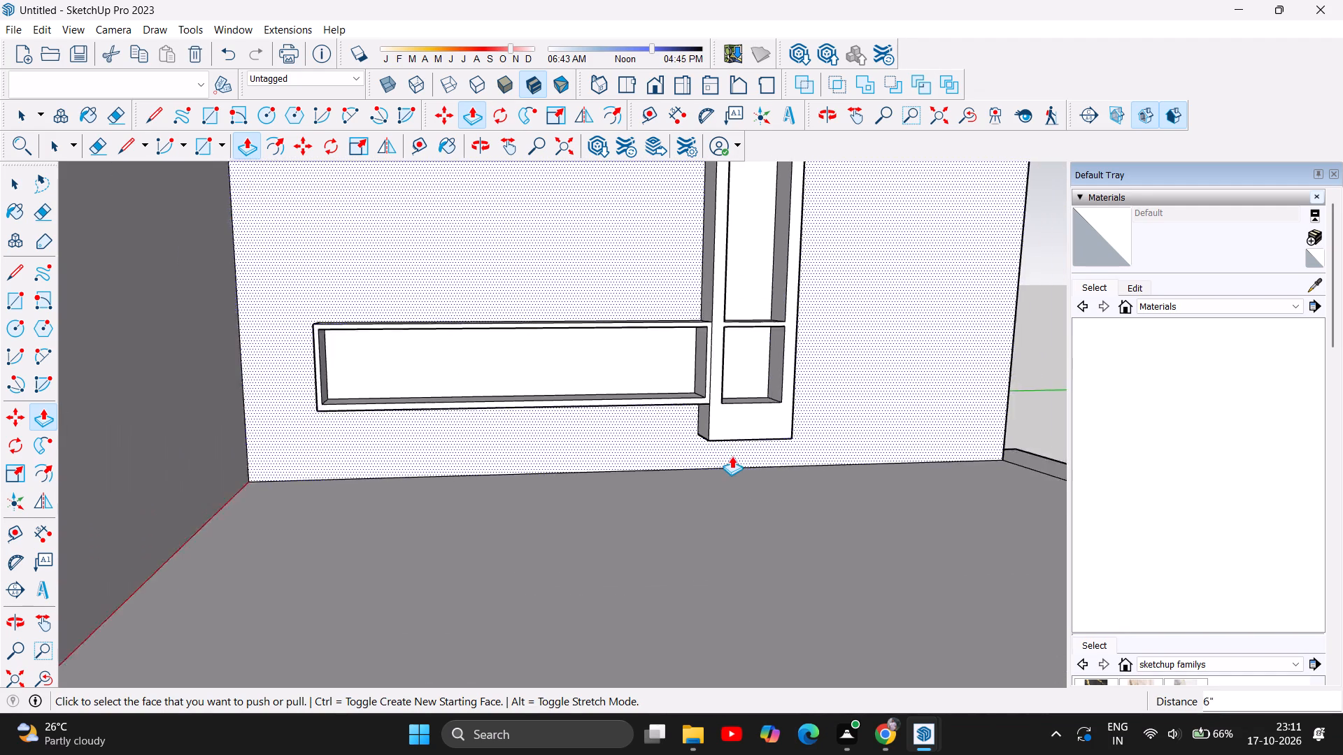
scroll(732, 456, "down", 3)
scroll(564, 357, "up", 3)
scroll(559, 478, "up", 4)
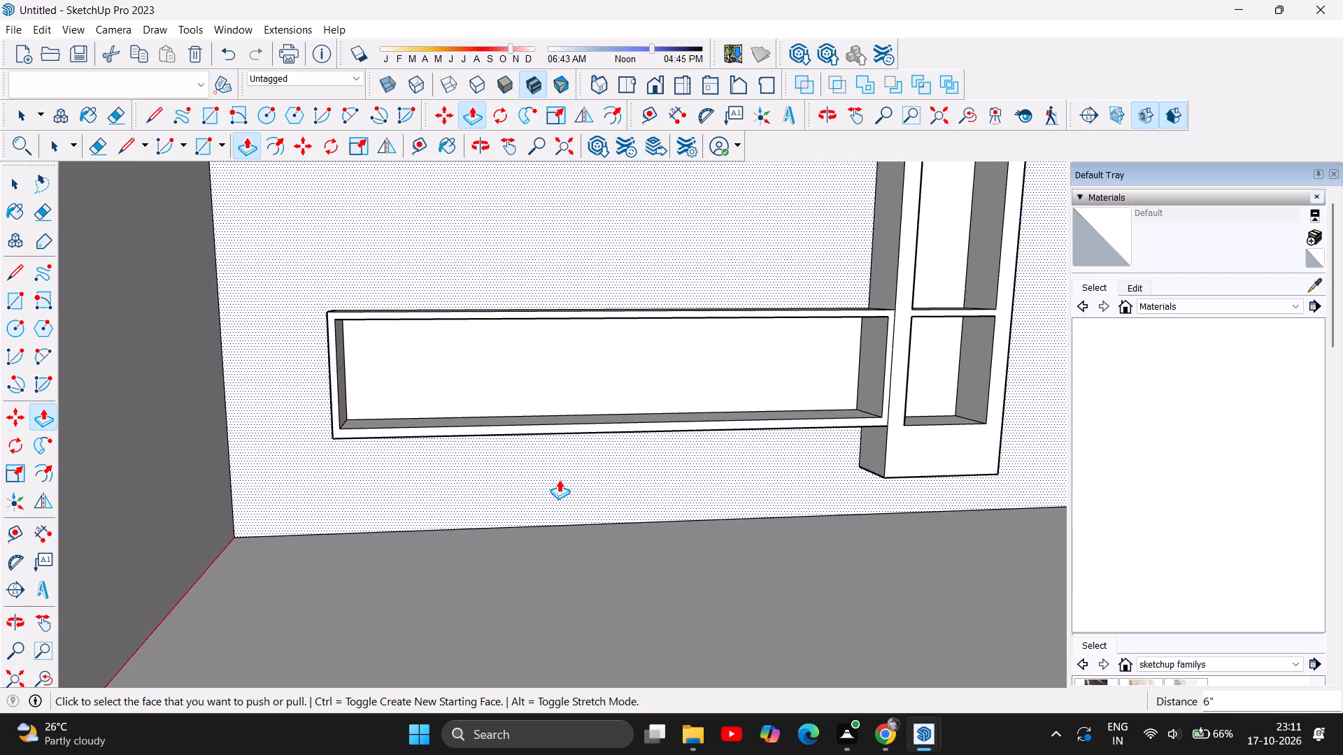
scroll(557, 480, "up", 2)
scroll(448, 542, "down", 6)
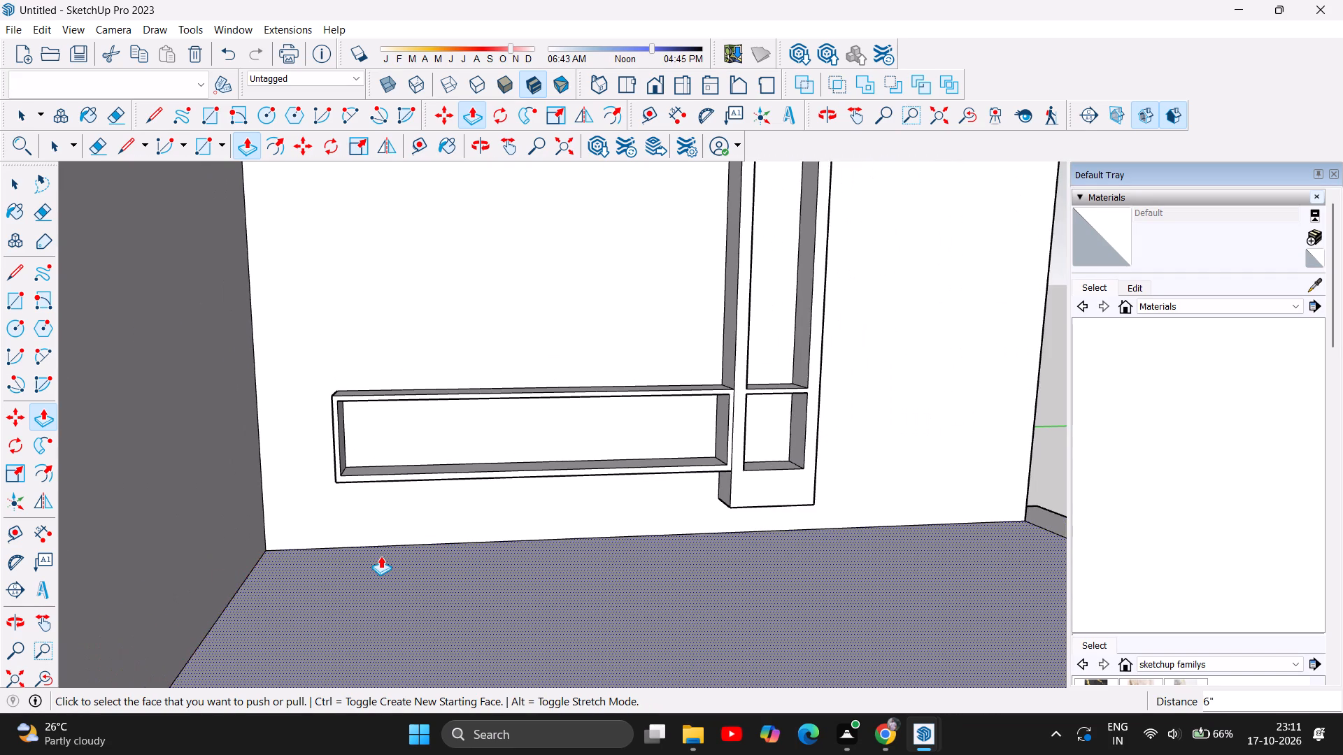
scroll(381, 554, "down", 10)
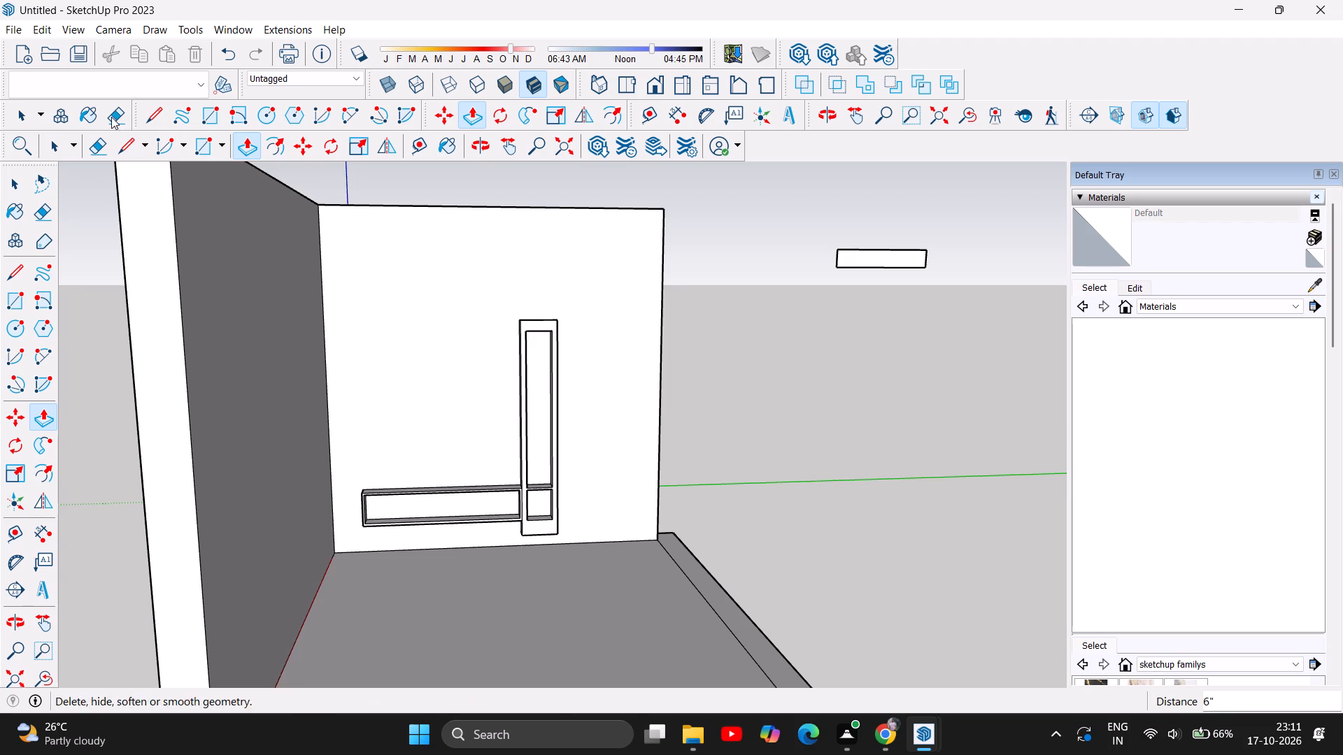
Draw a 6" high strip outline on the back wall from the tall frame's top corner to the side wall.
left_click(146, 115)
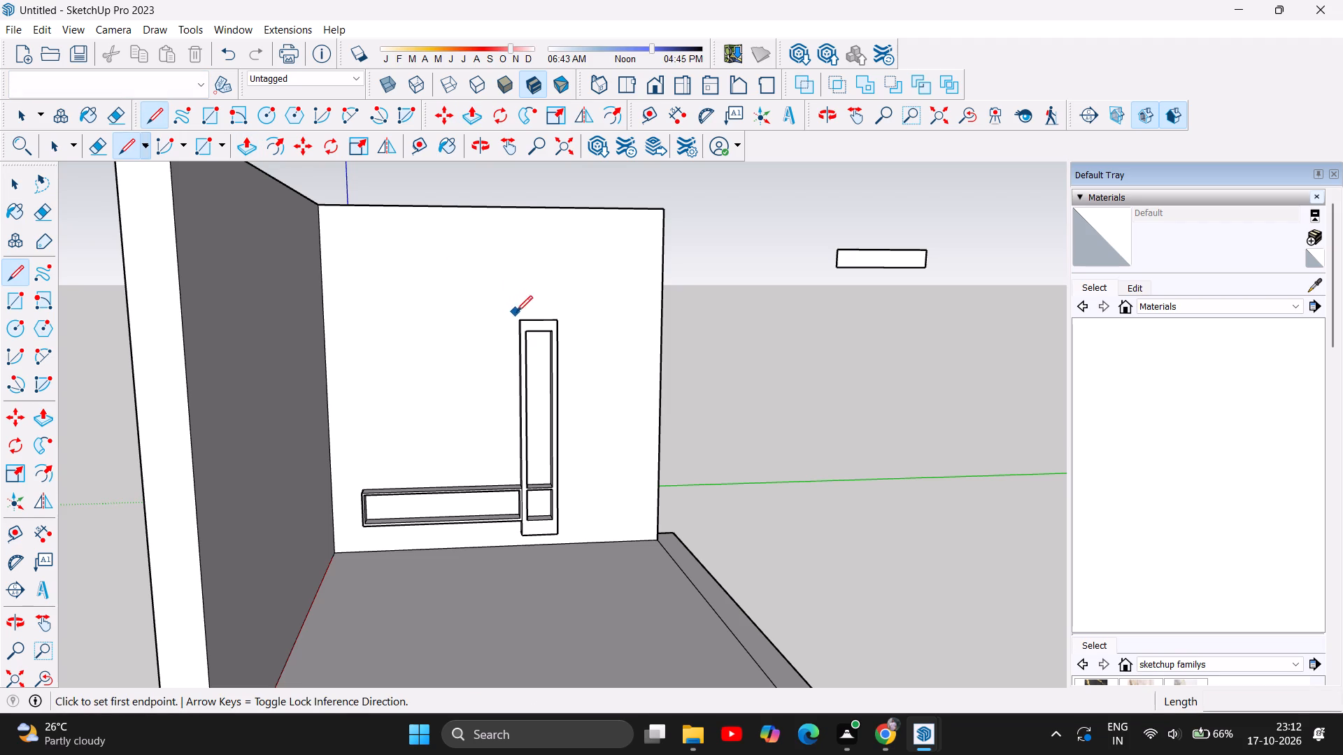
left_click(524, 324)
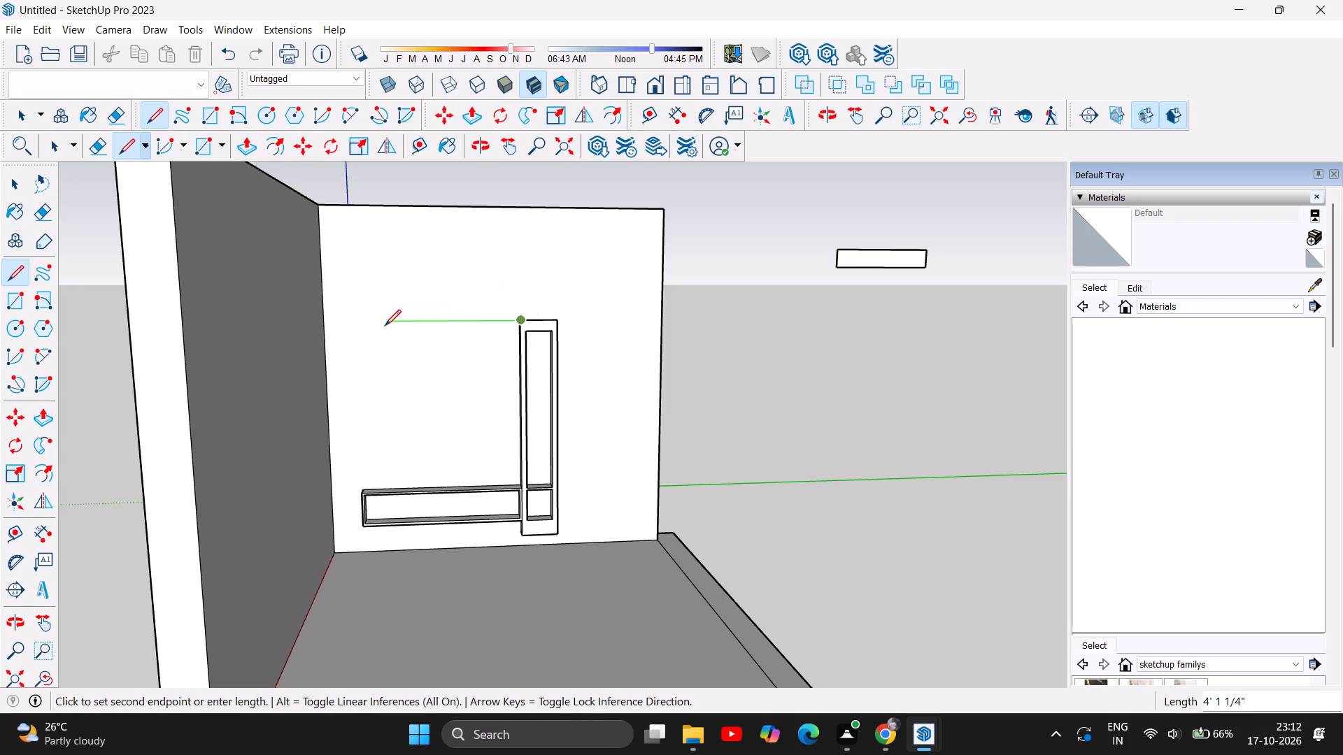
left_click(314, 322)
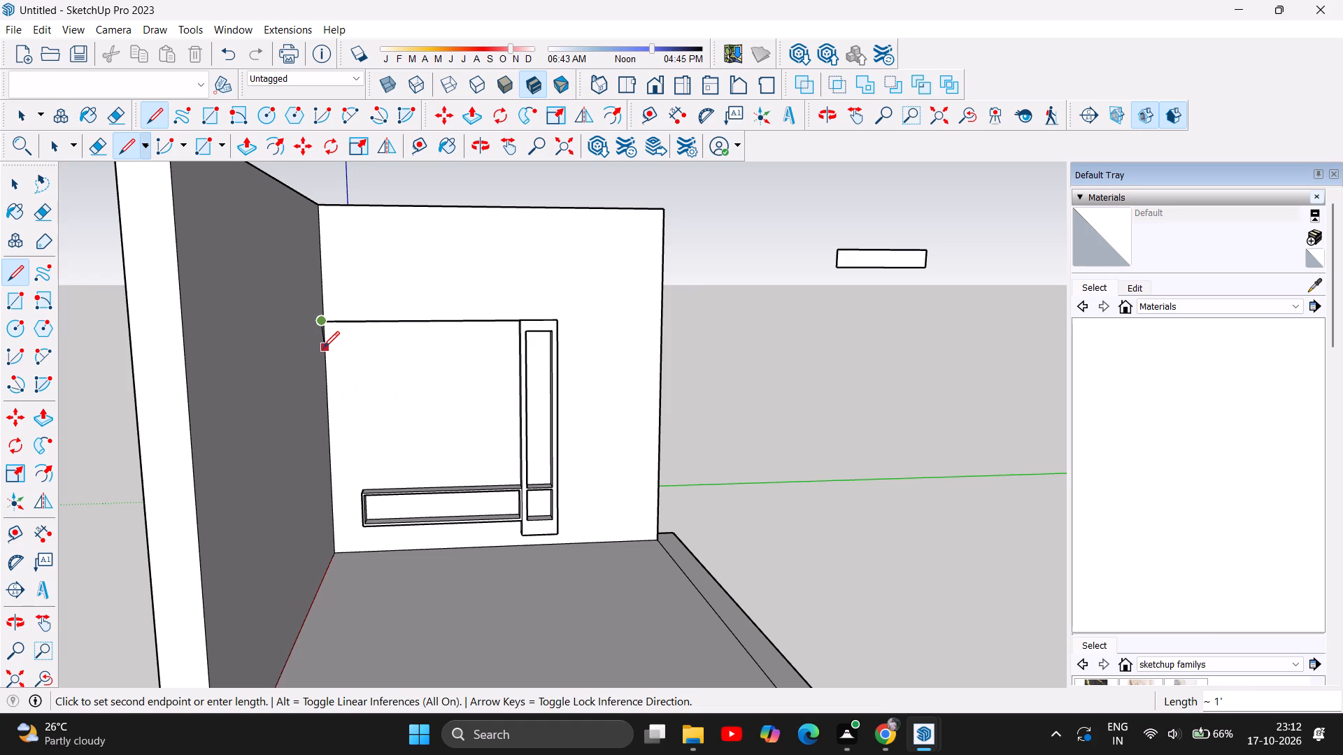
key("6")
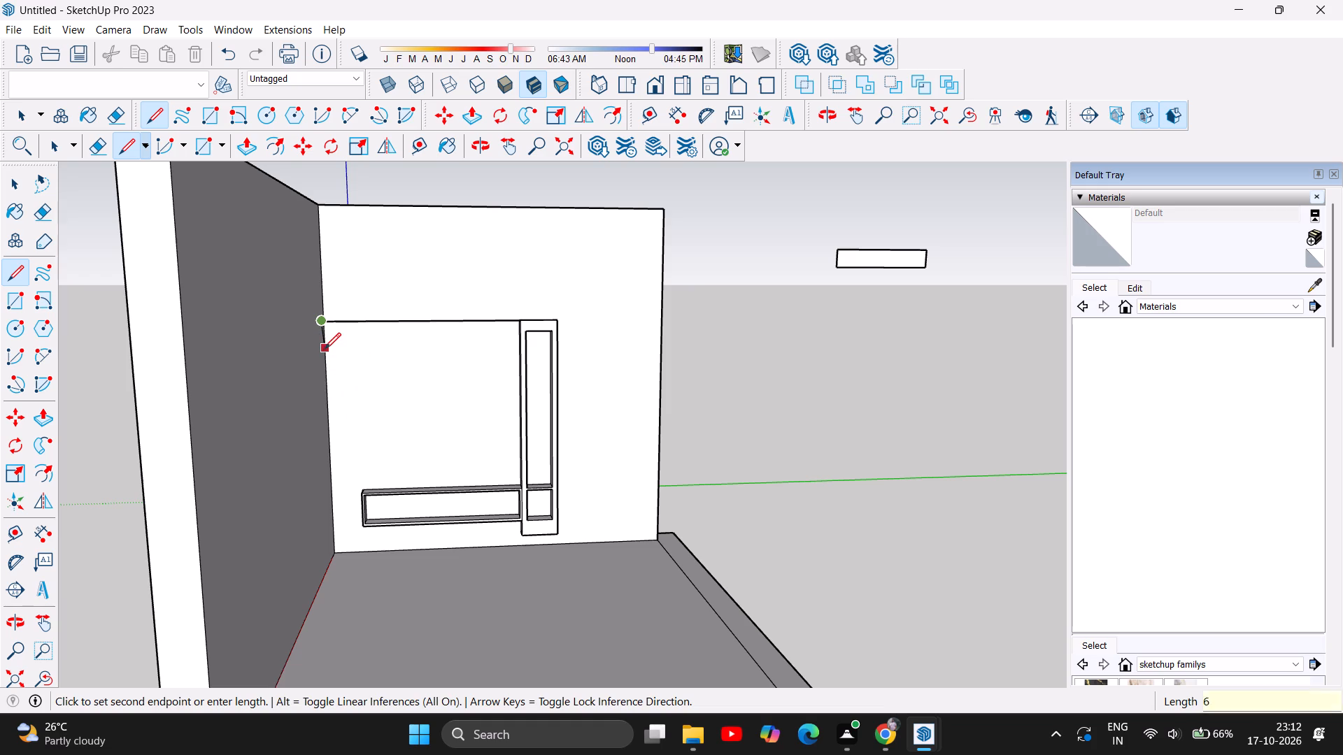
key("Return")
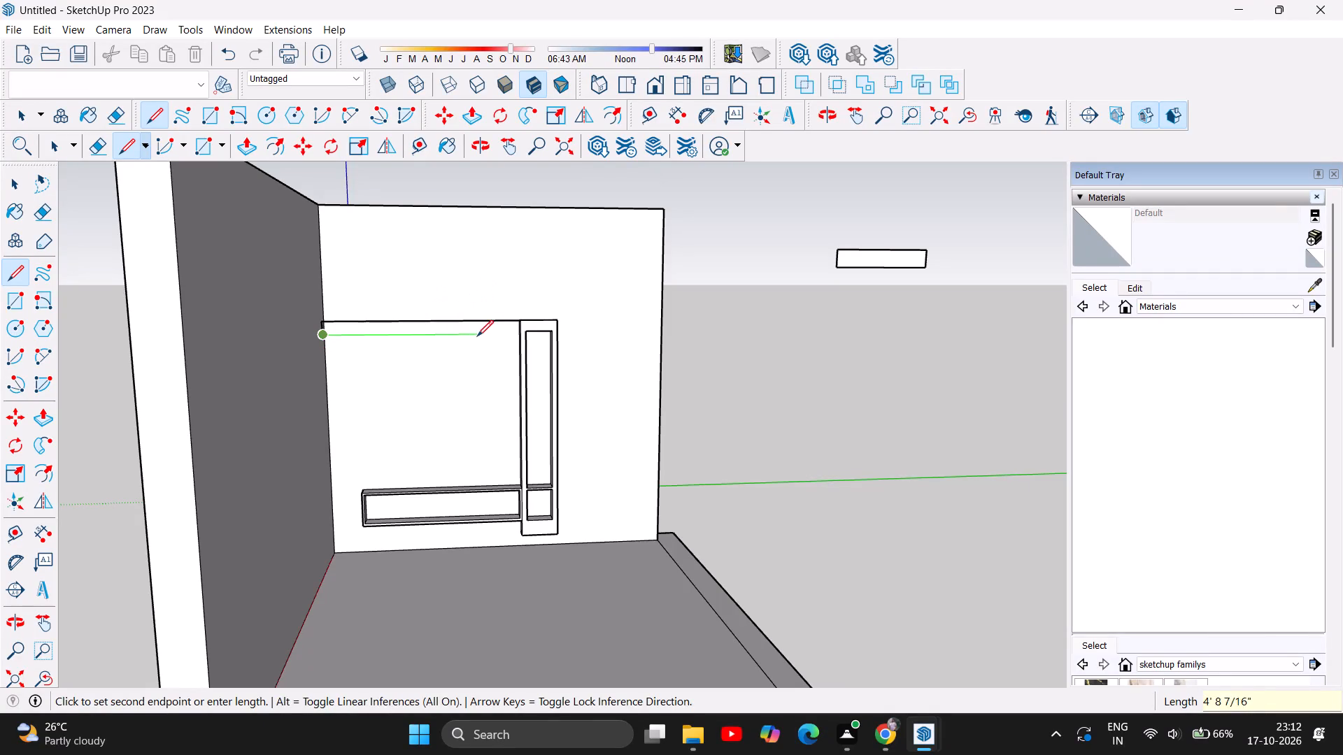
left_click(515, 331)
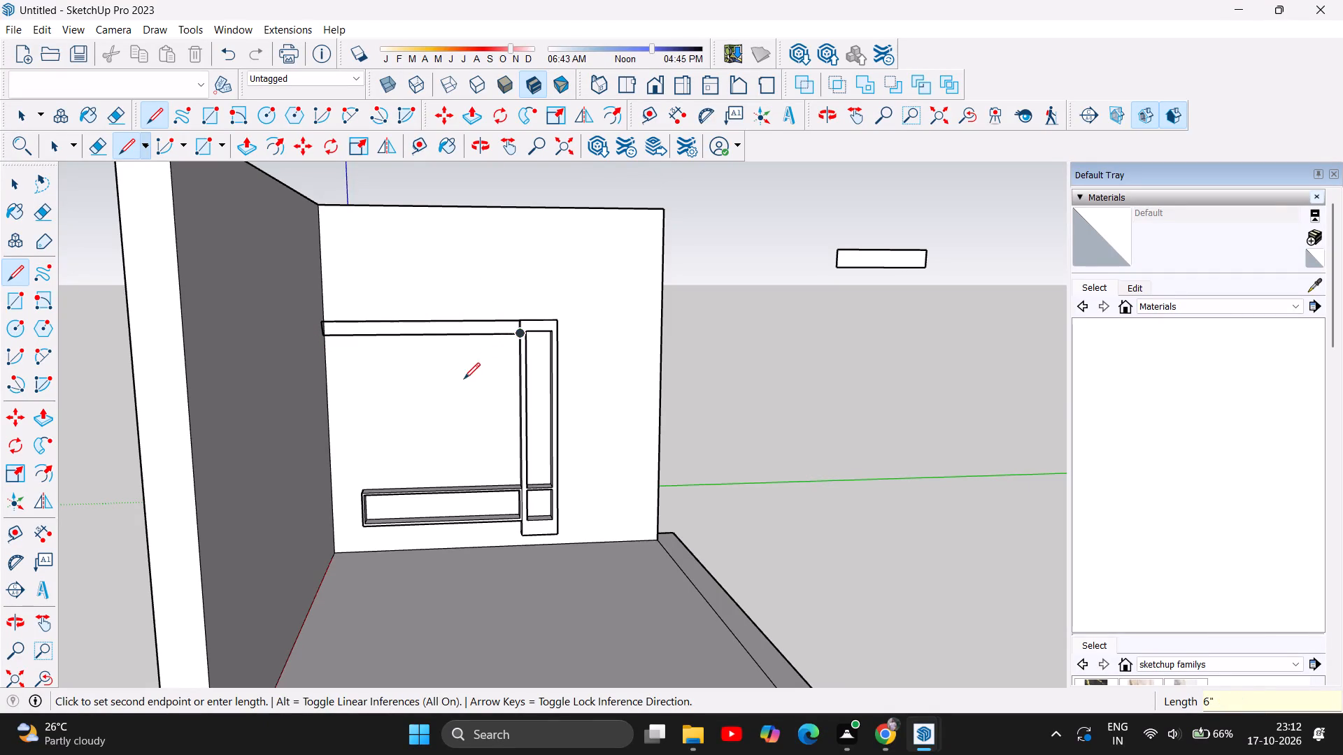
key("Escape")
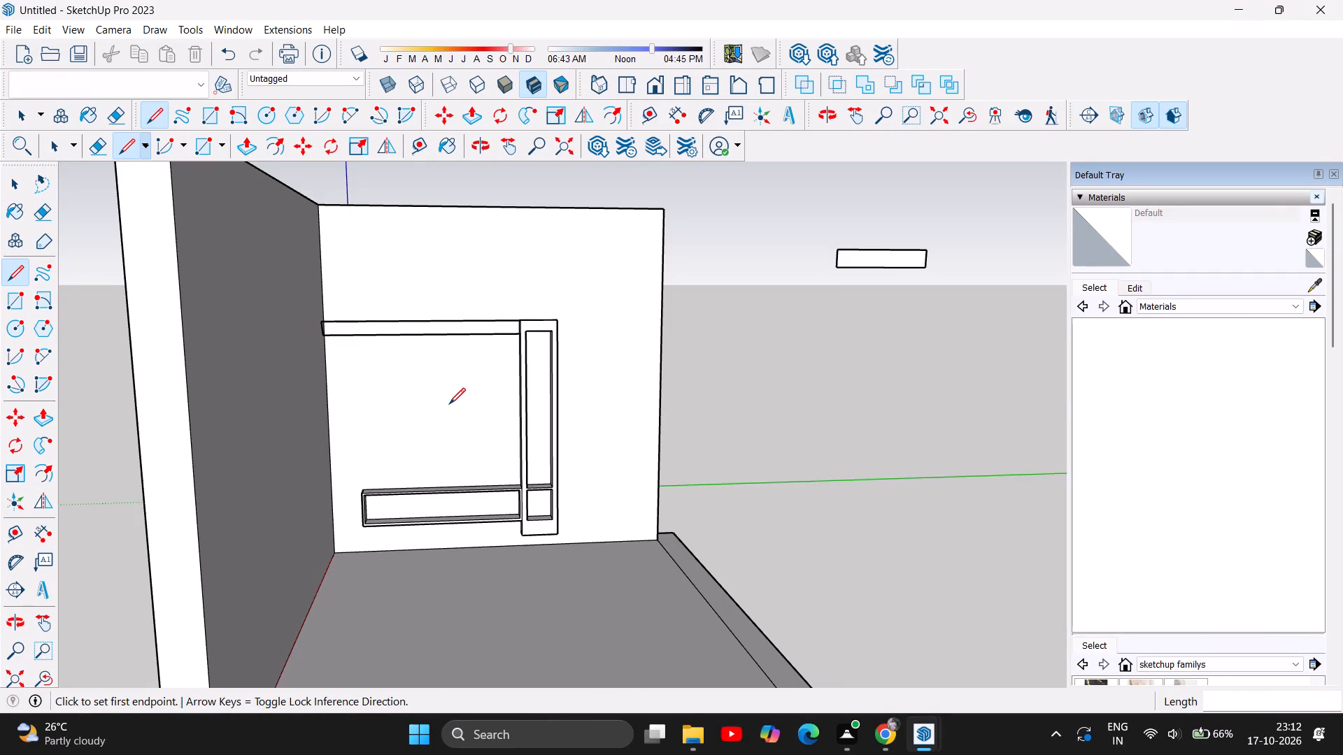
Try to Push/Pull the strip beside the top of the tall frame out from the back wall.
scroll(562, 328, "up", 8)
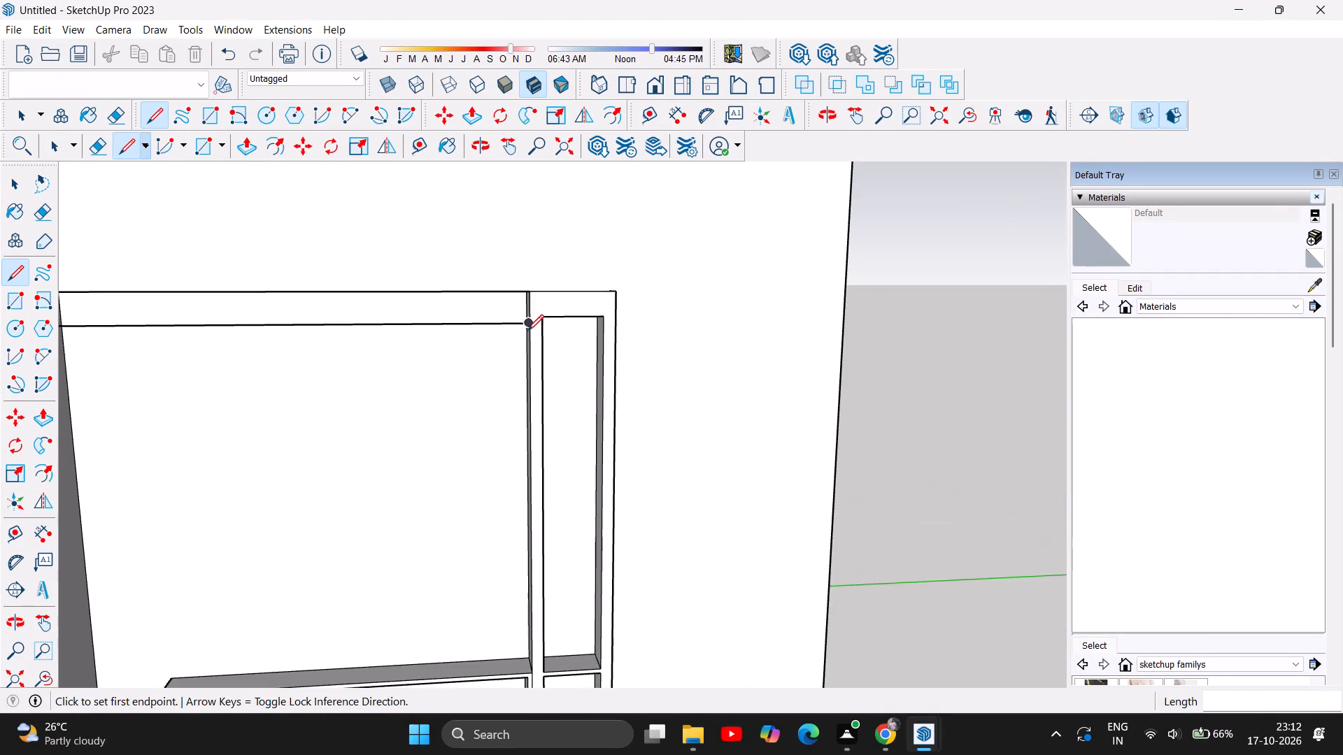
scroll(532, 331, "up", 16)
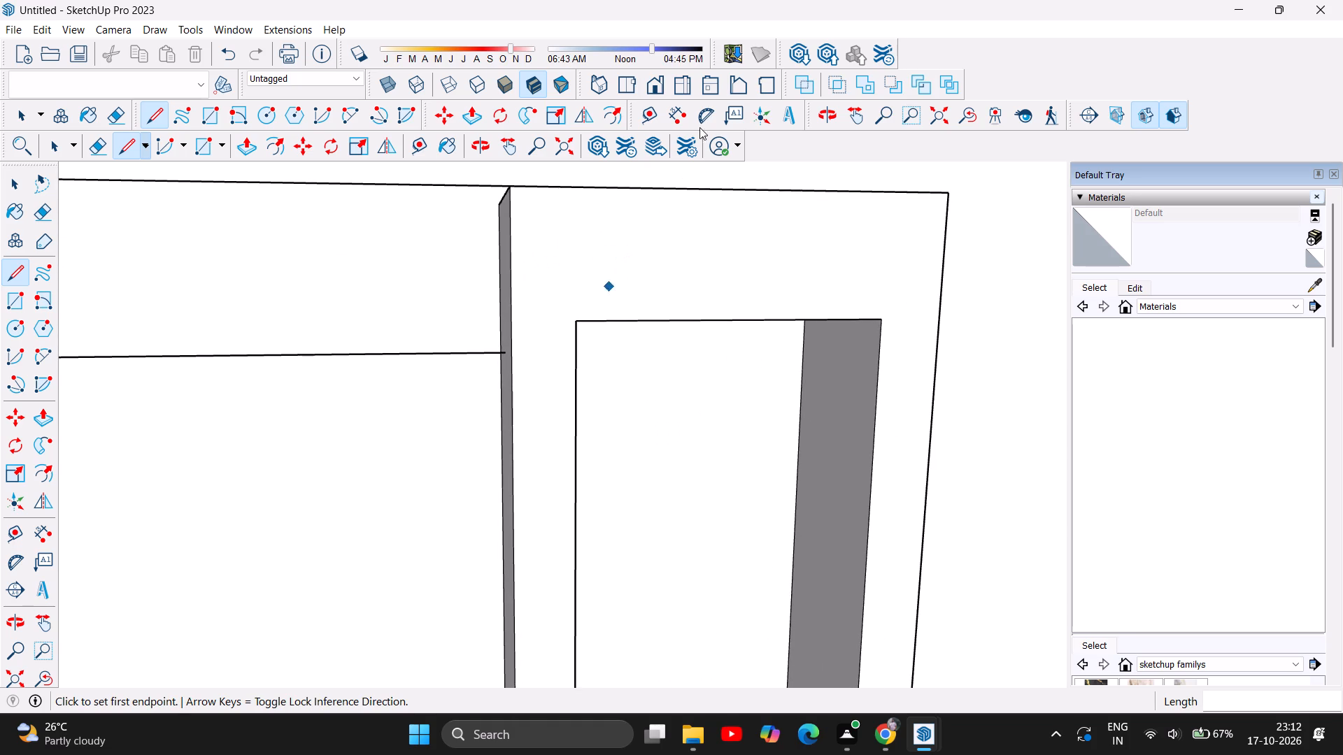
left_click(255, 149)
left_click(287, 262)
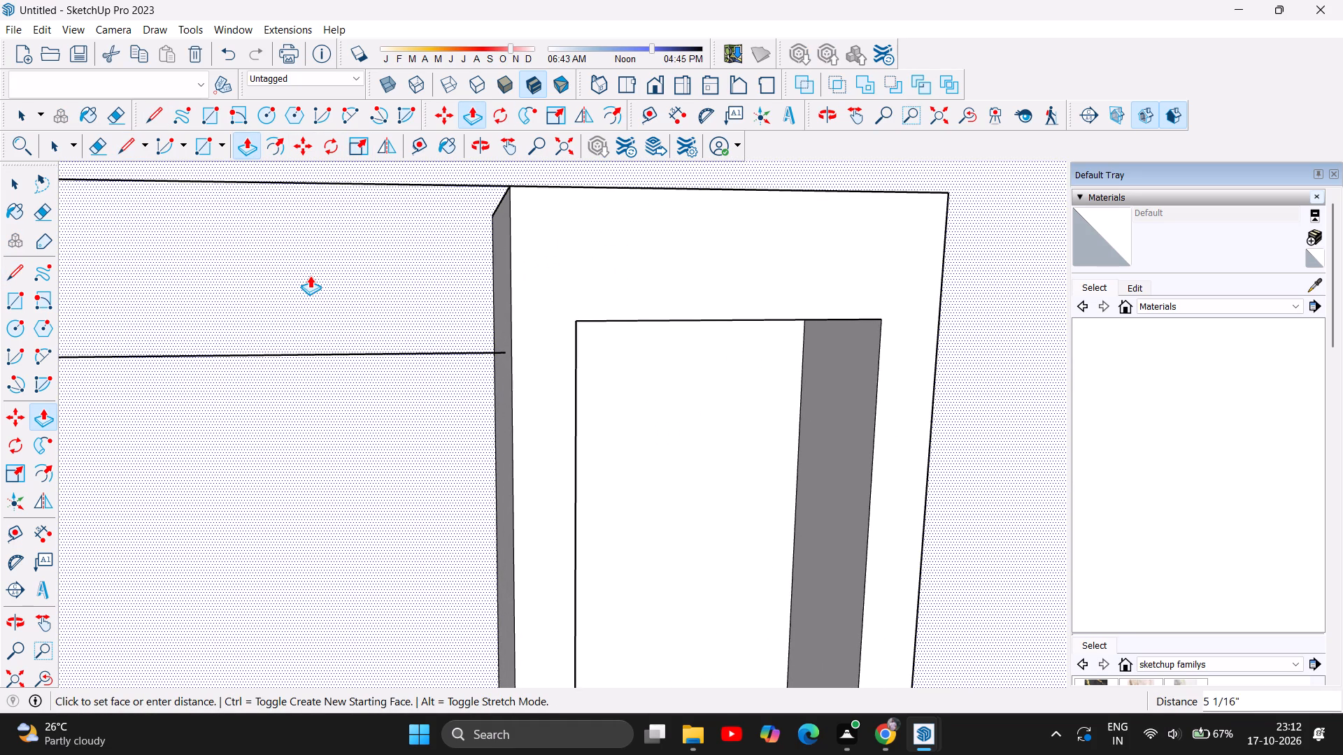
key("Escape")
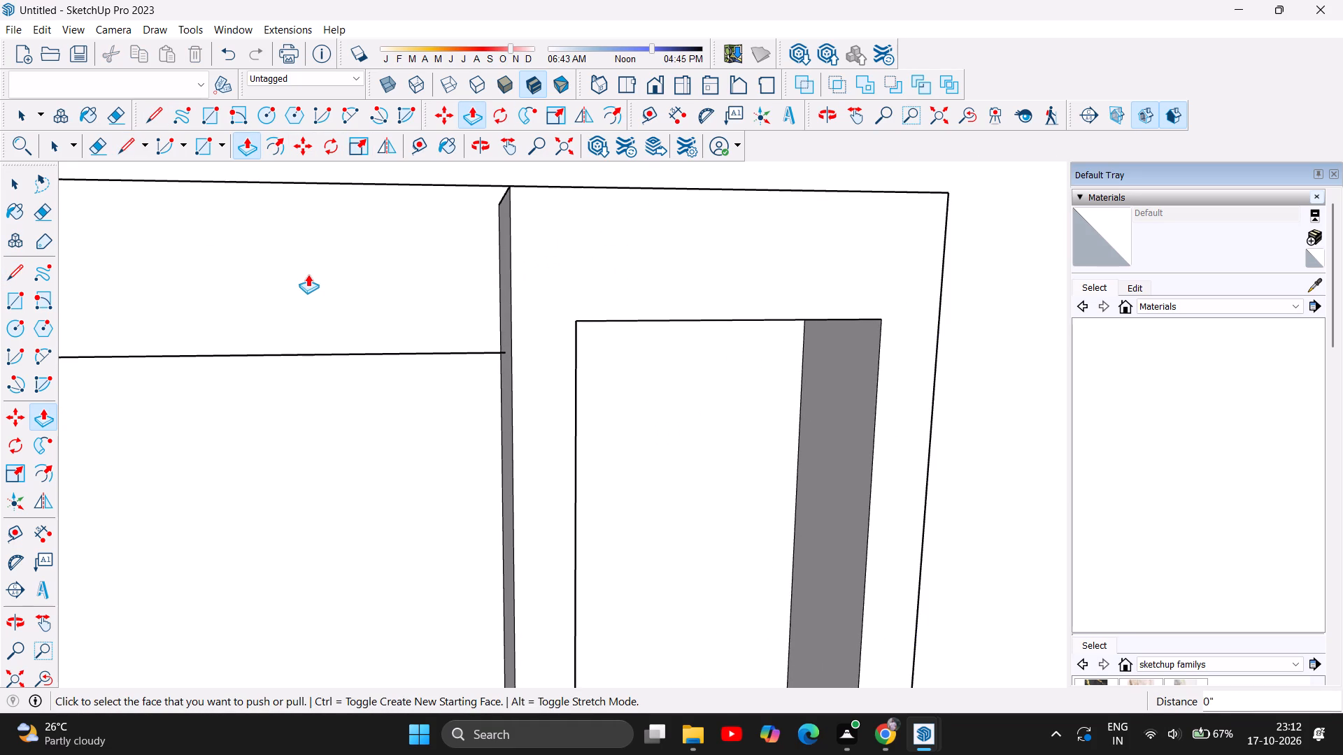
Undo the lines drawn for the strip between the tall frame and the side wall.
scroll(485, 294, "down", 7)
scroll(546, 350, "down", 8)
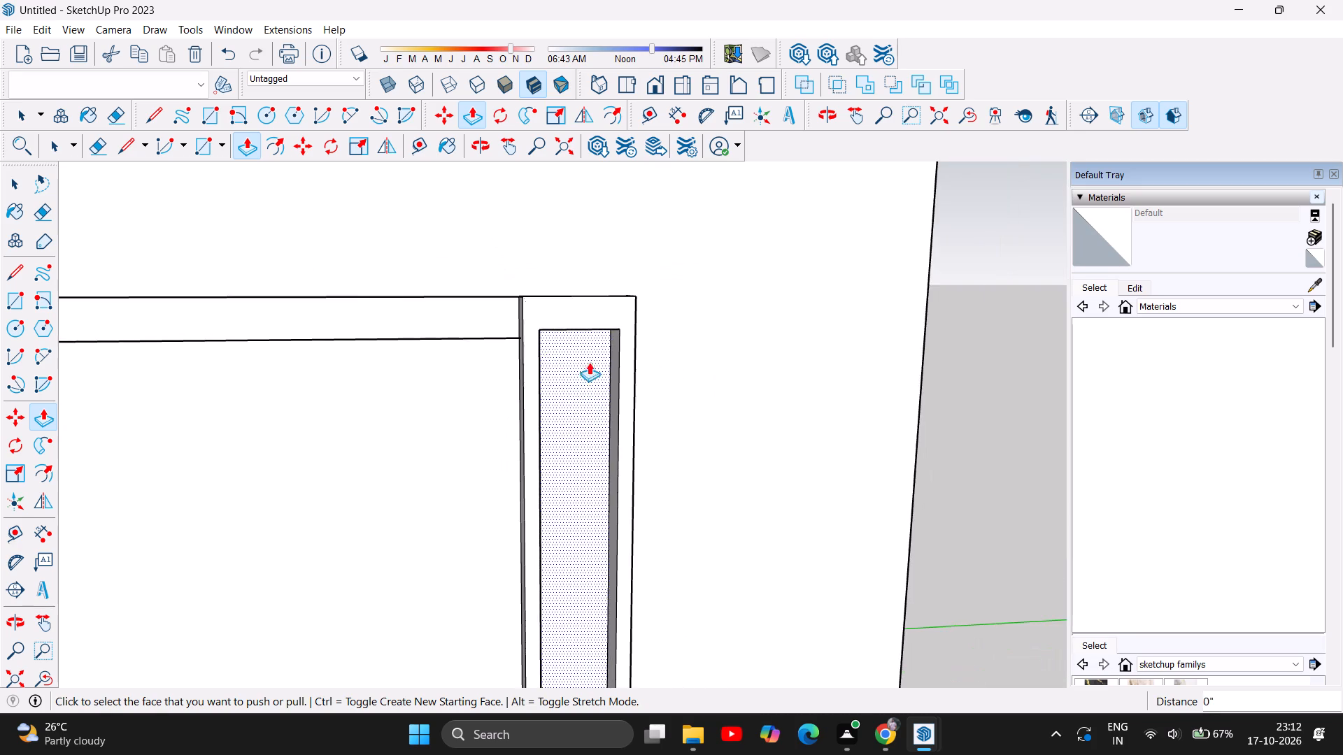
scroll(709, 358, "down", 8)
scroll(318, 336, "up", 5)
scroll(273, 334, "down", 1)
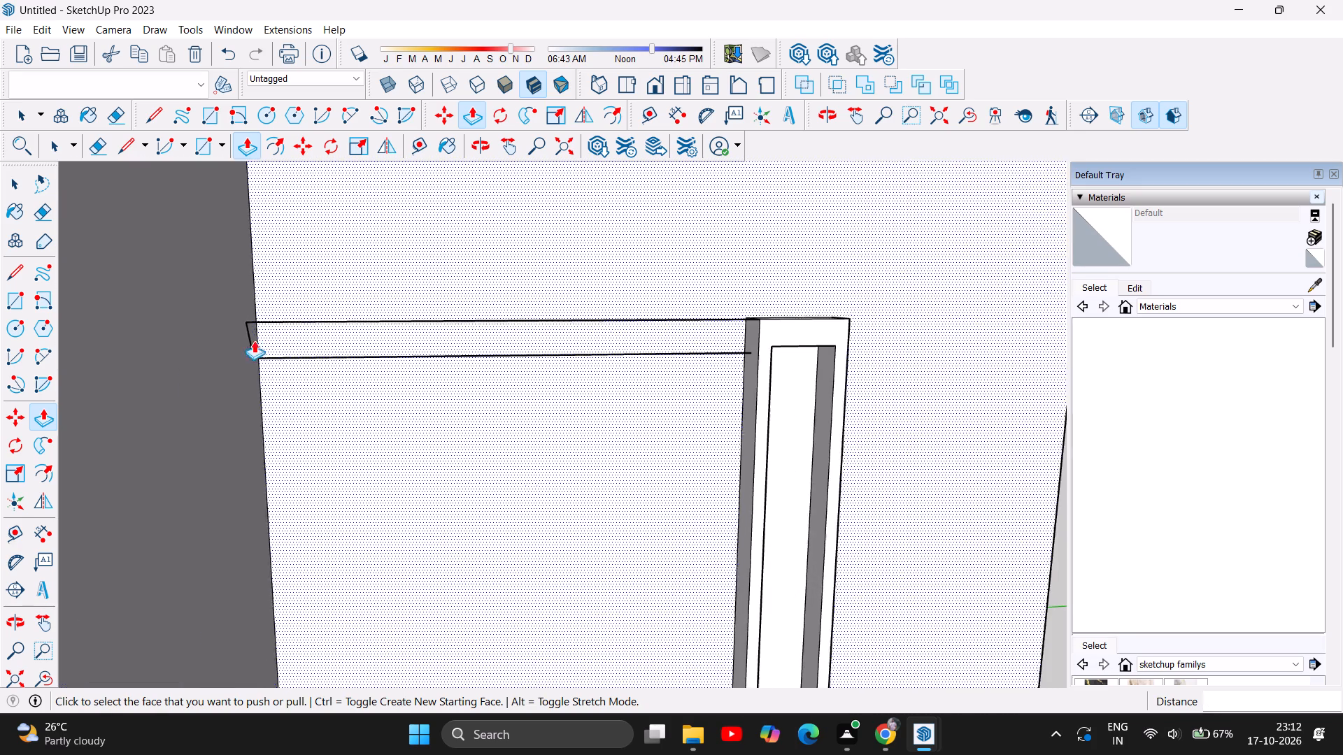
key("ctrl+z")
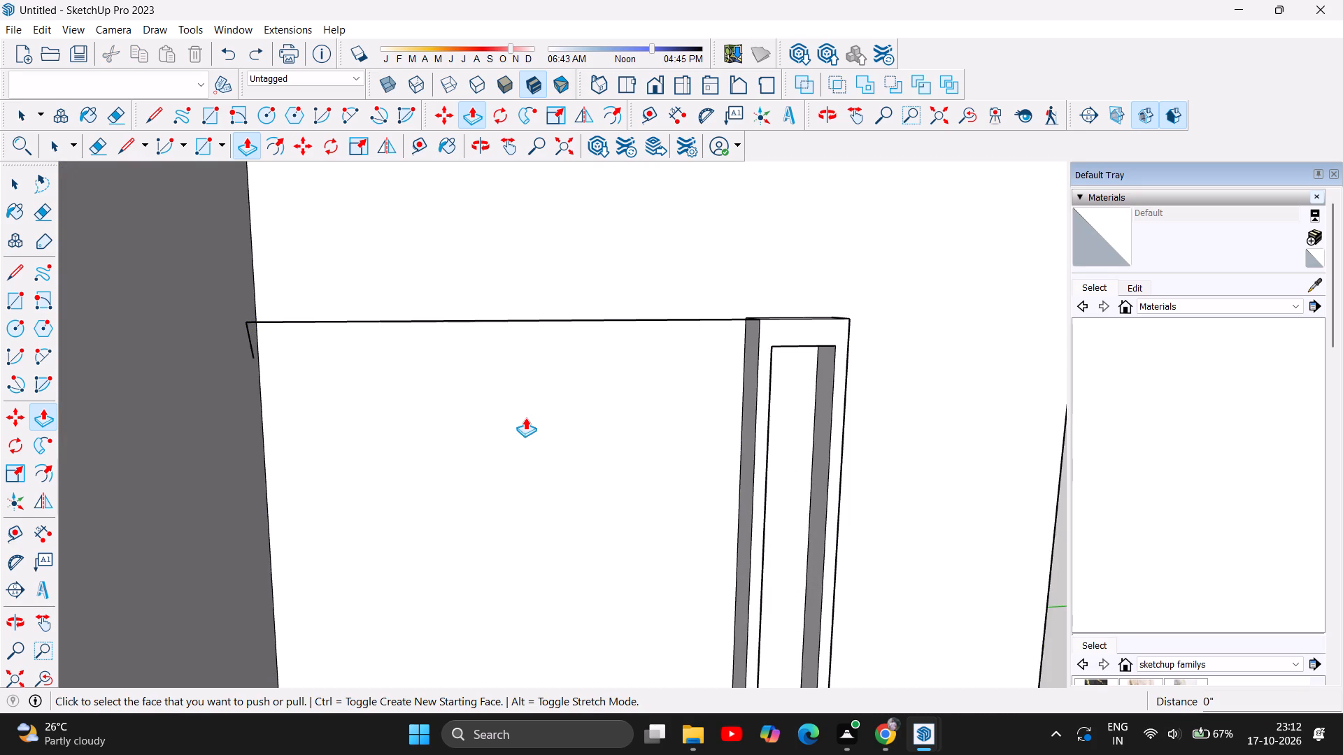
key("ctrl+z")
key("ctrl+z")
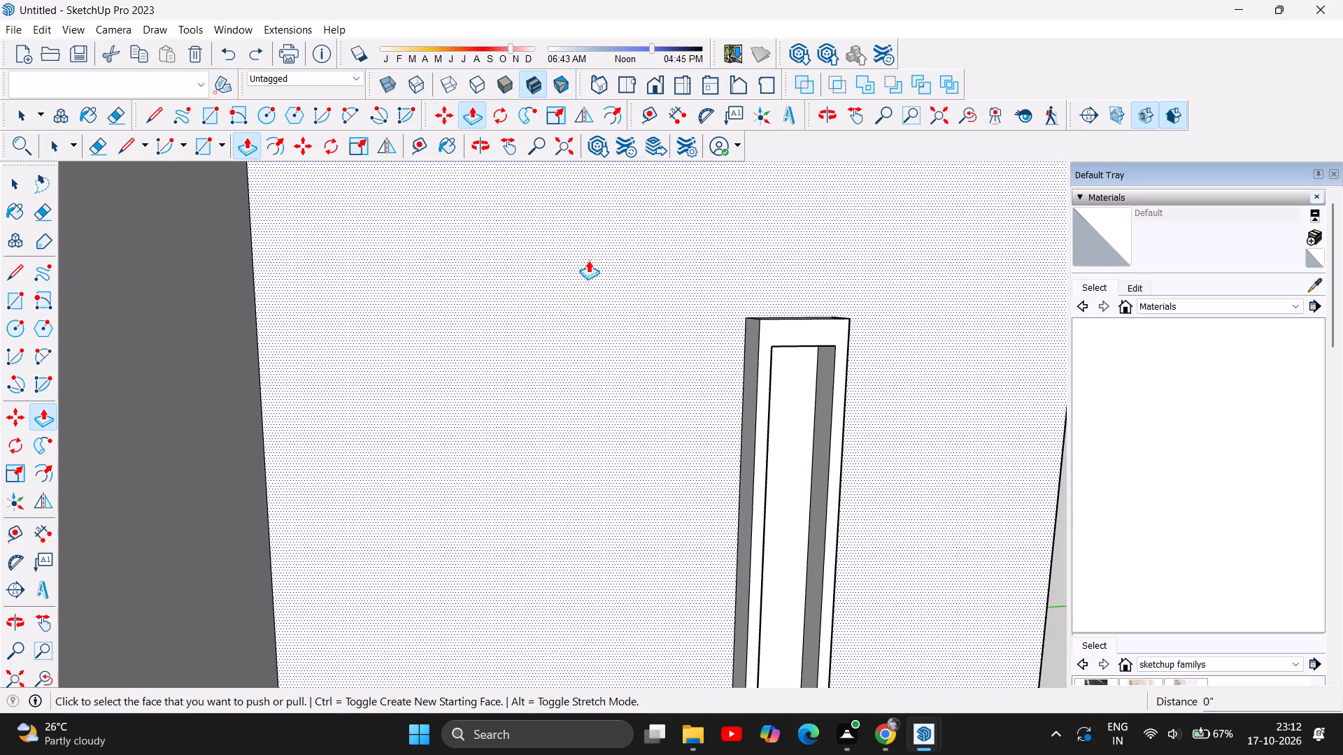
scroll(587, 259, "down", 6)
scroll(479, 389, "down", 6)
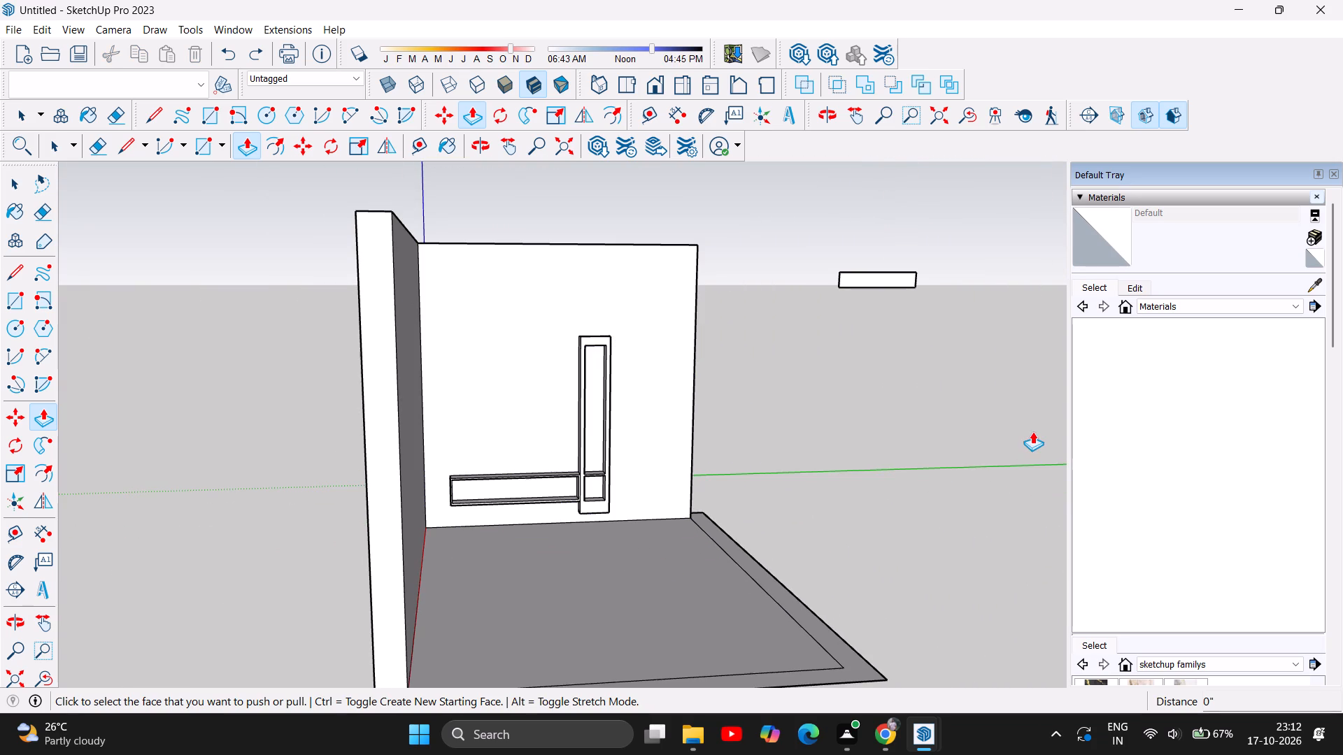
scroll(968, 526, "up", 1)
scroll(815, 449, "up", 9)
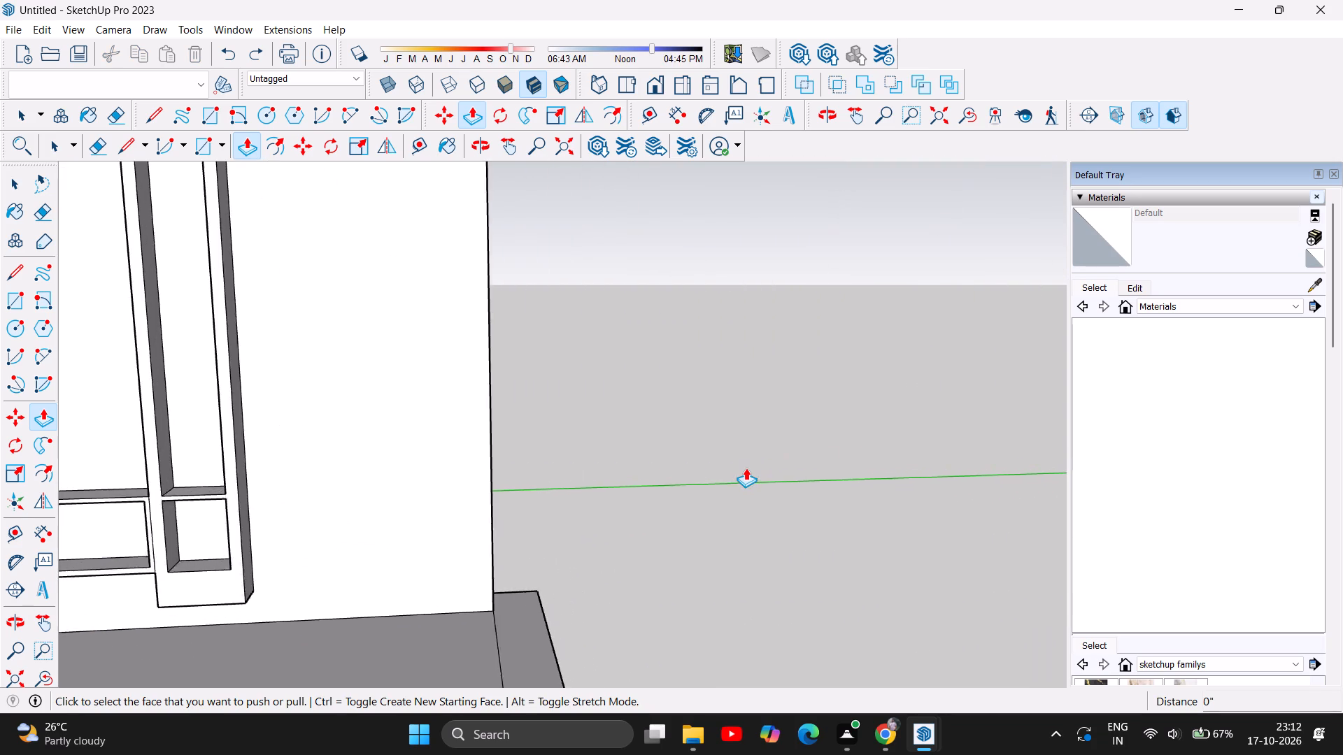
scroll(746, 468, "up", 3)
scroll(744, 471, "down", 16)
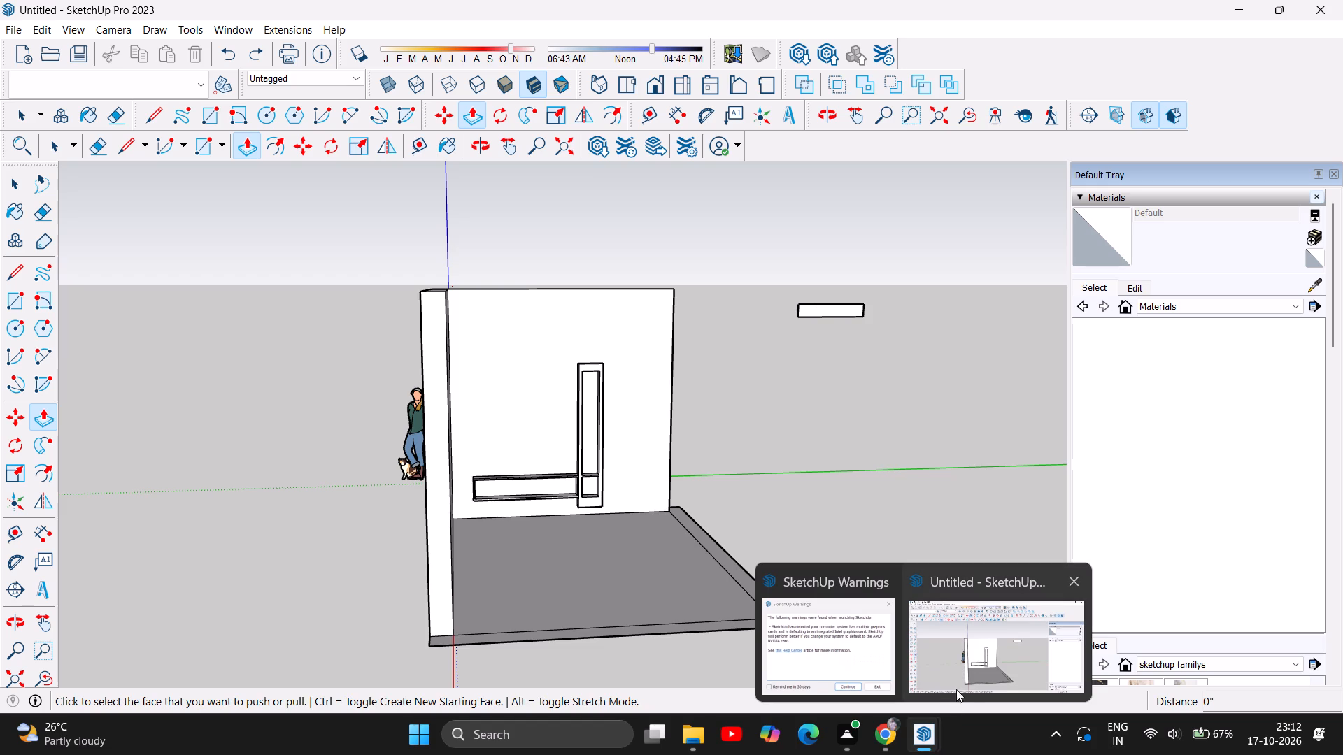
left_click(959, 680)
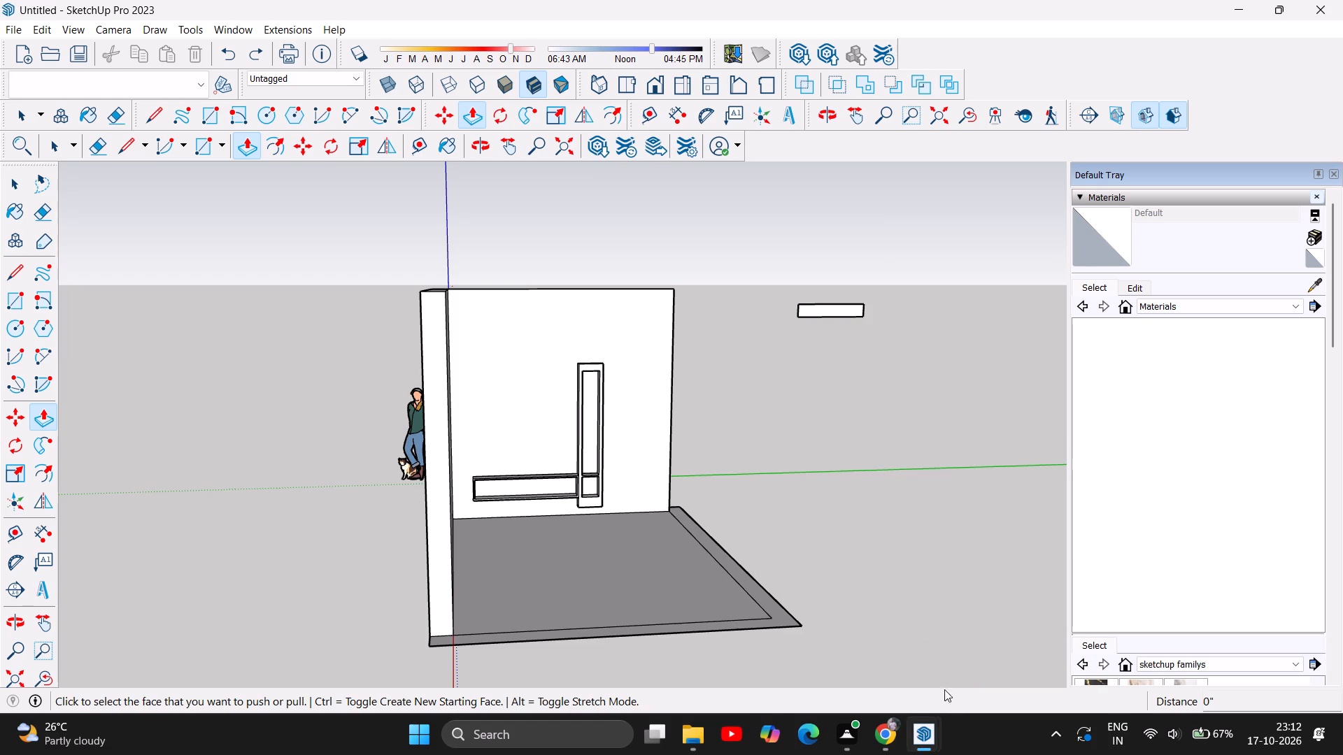
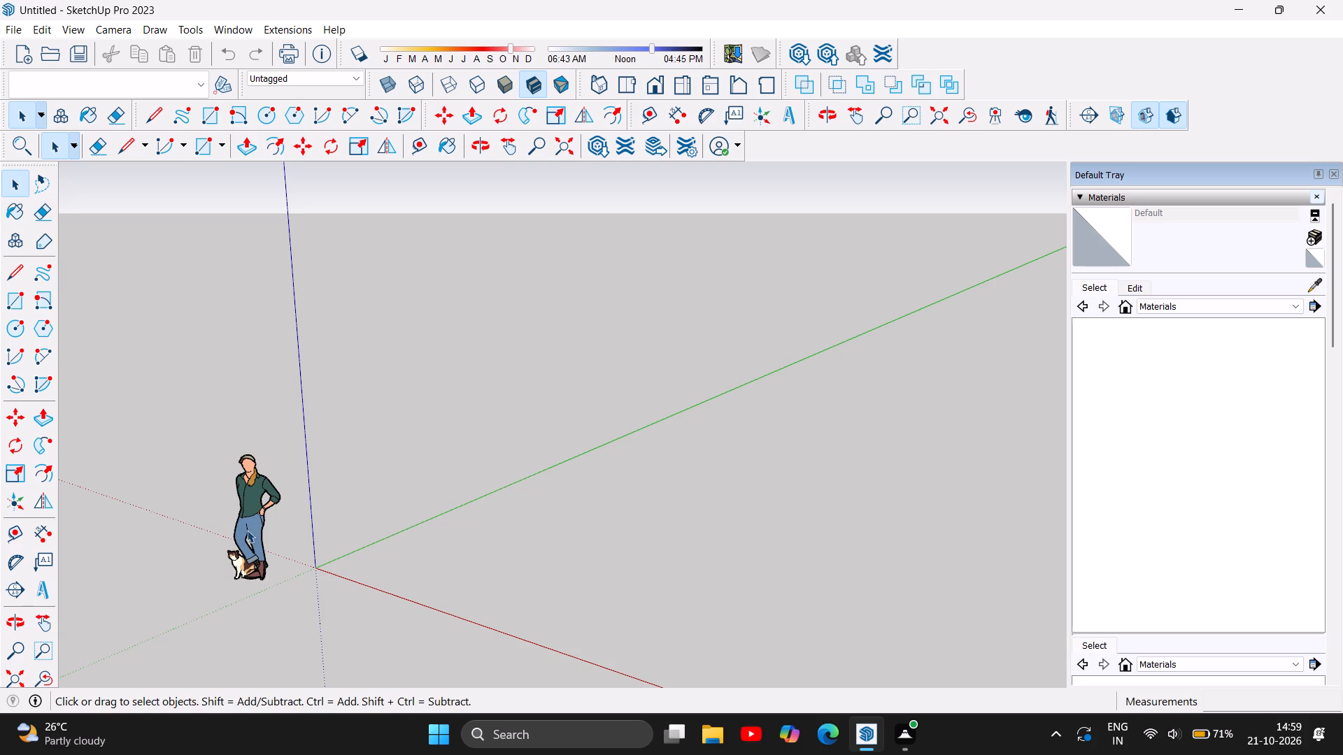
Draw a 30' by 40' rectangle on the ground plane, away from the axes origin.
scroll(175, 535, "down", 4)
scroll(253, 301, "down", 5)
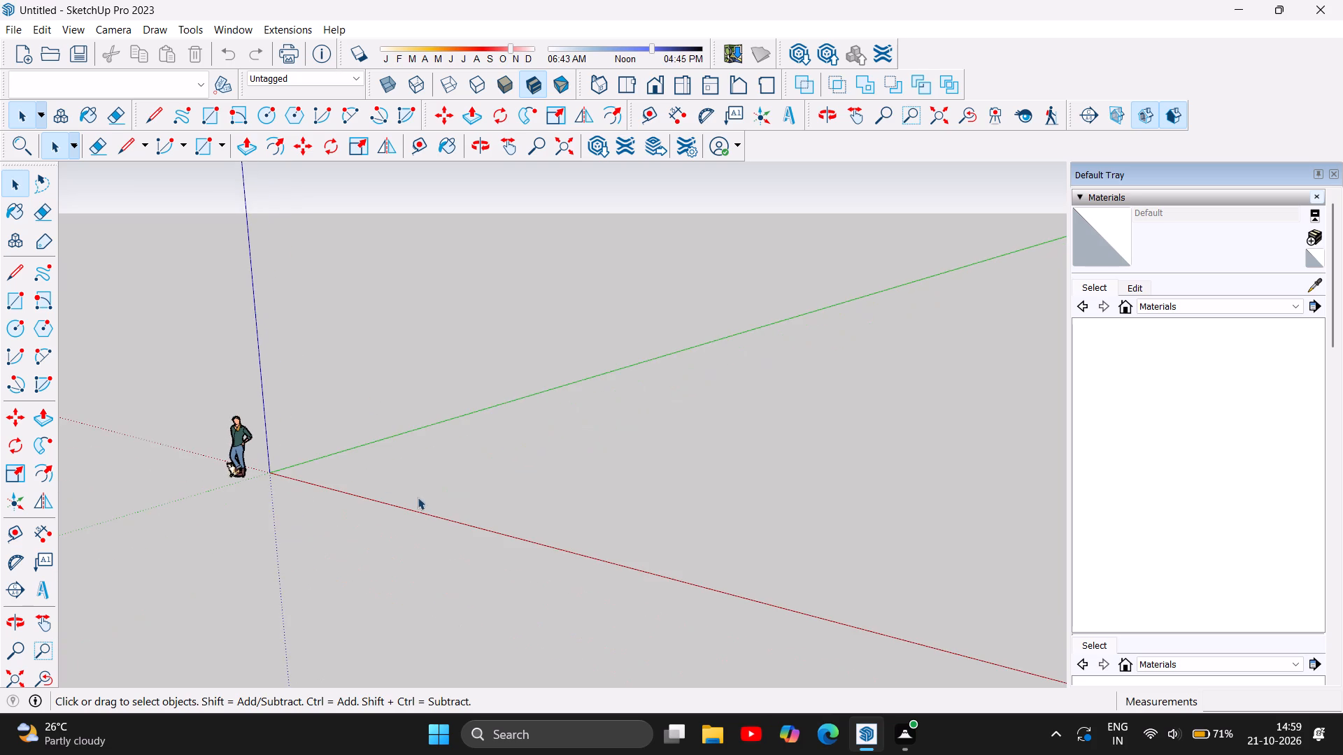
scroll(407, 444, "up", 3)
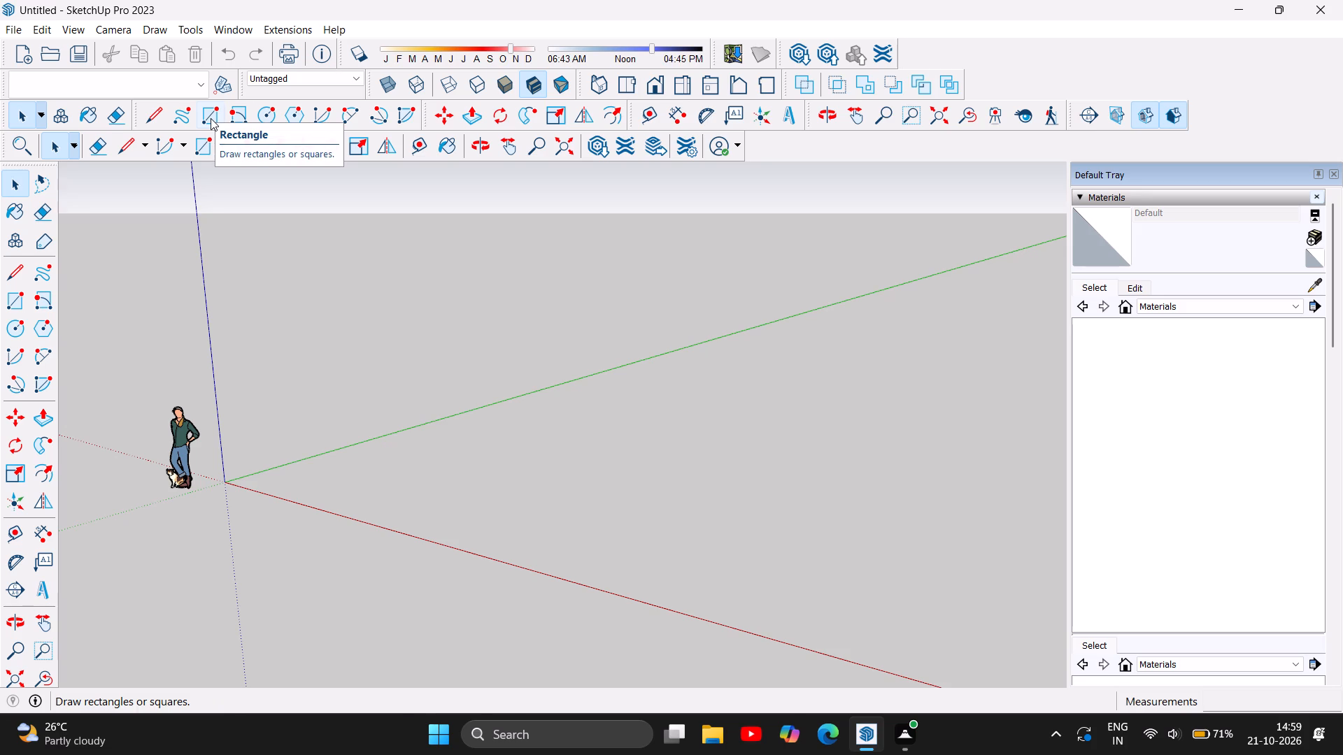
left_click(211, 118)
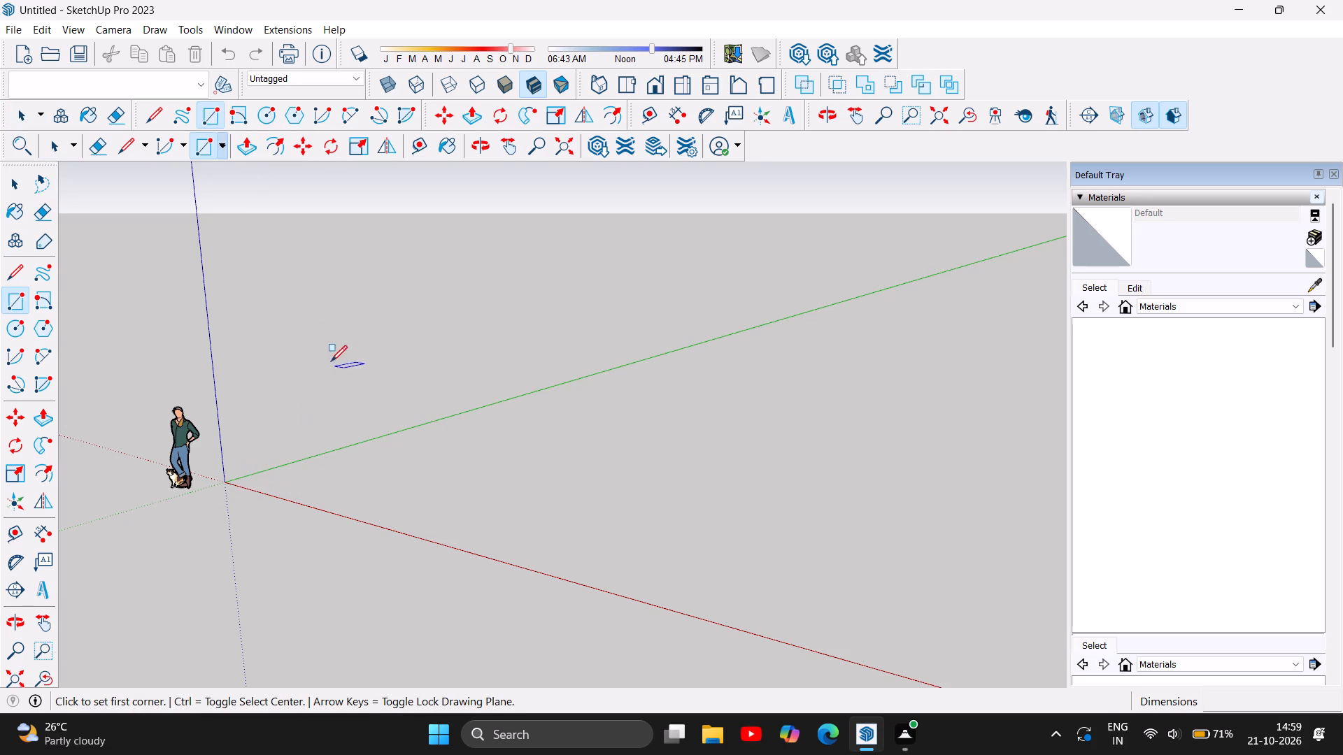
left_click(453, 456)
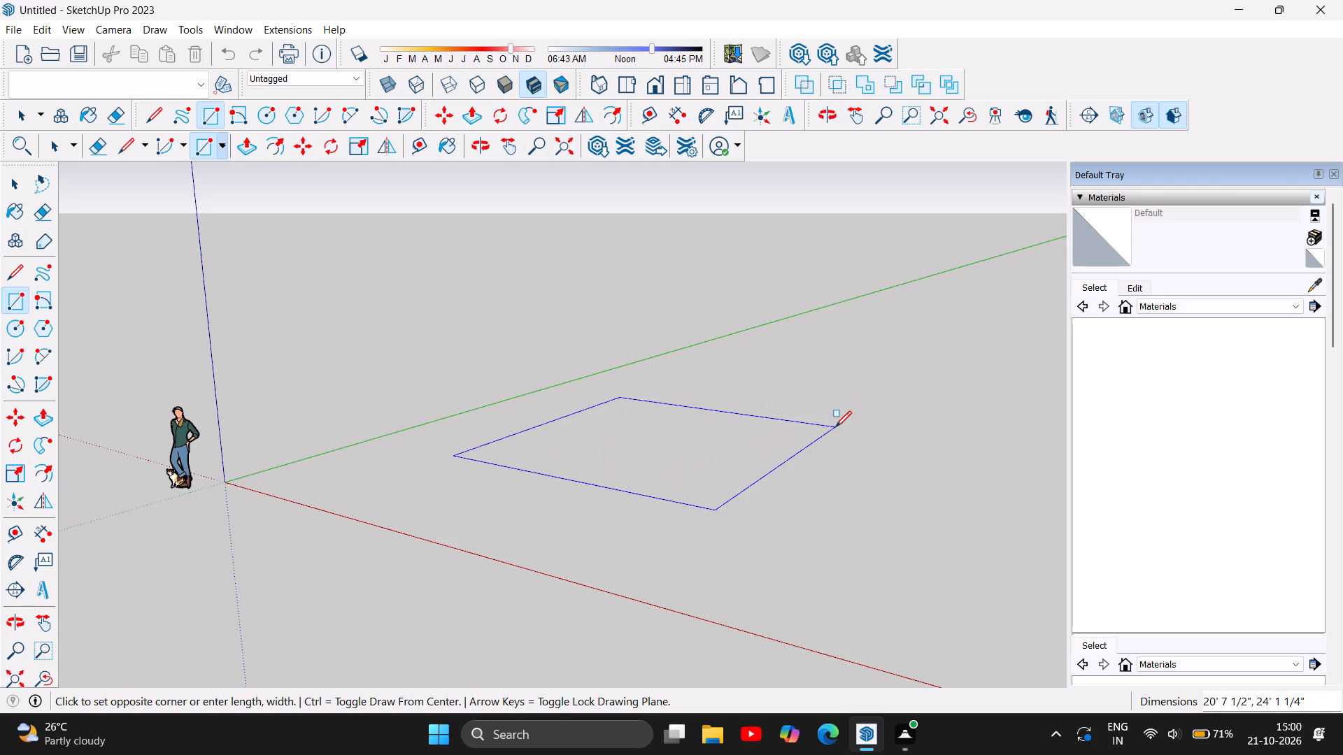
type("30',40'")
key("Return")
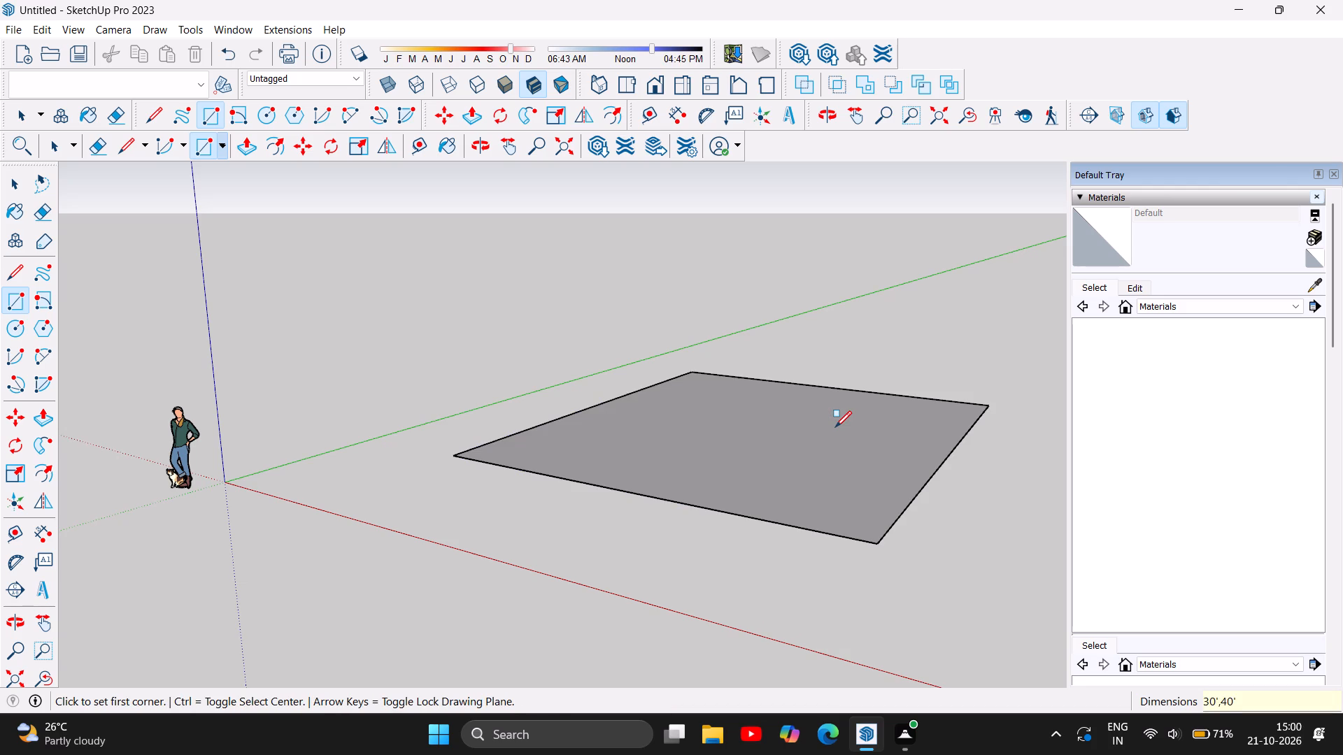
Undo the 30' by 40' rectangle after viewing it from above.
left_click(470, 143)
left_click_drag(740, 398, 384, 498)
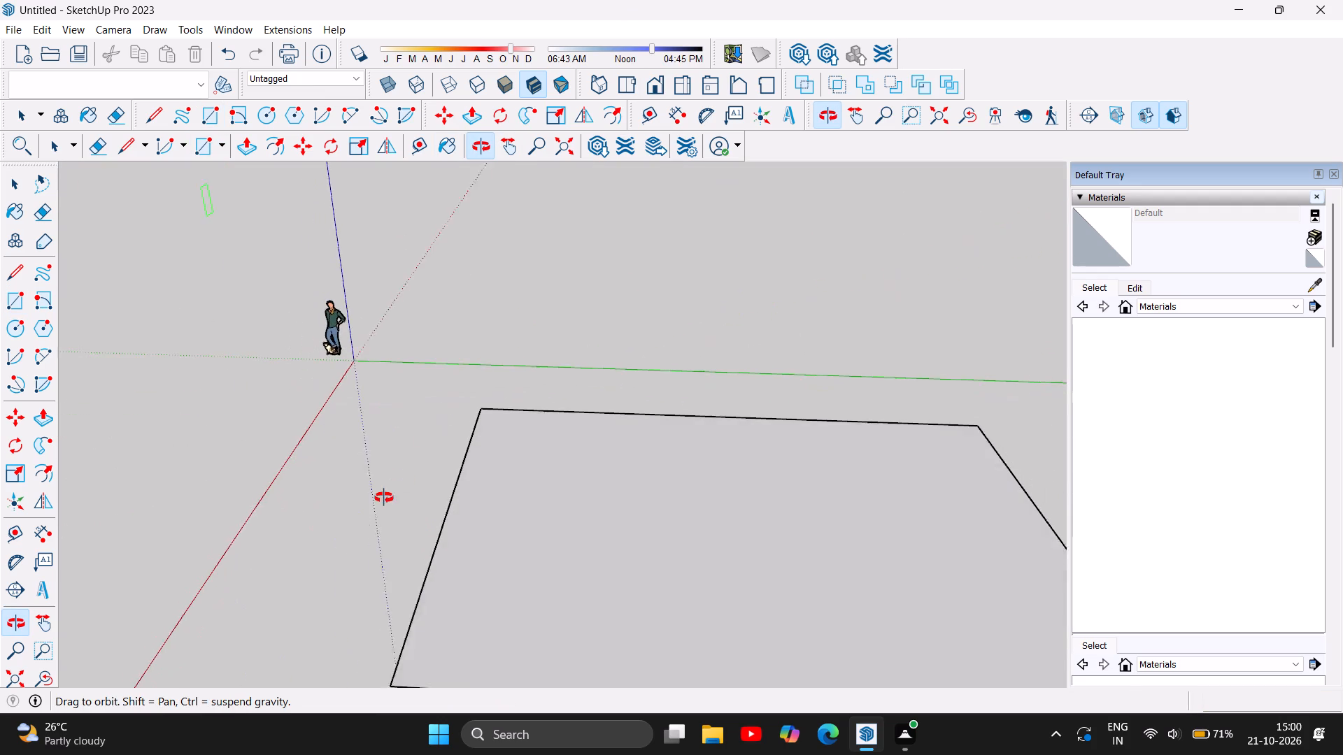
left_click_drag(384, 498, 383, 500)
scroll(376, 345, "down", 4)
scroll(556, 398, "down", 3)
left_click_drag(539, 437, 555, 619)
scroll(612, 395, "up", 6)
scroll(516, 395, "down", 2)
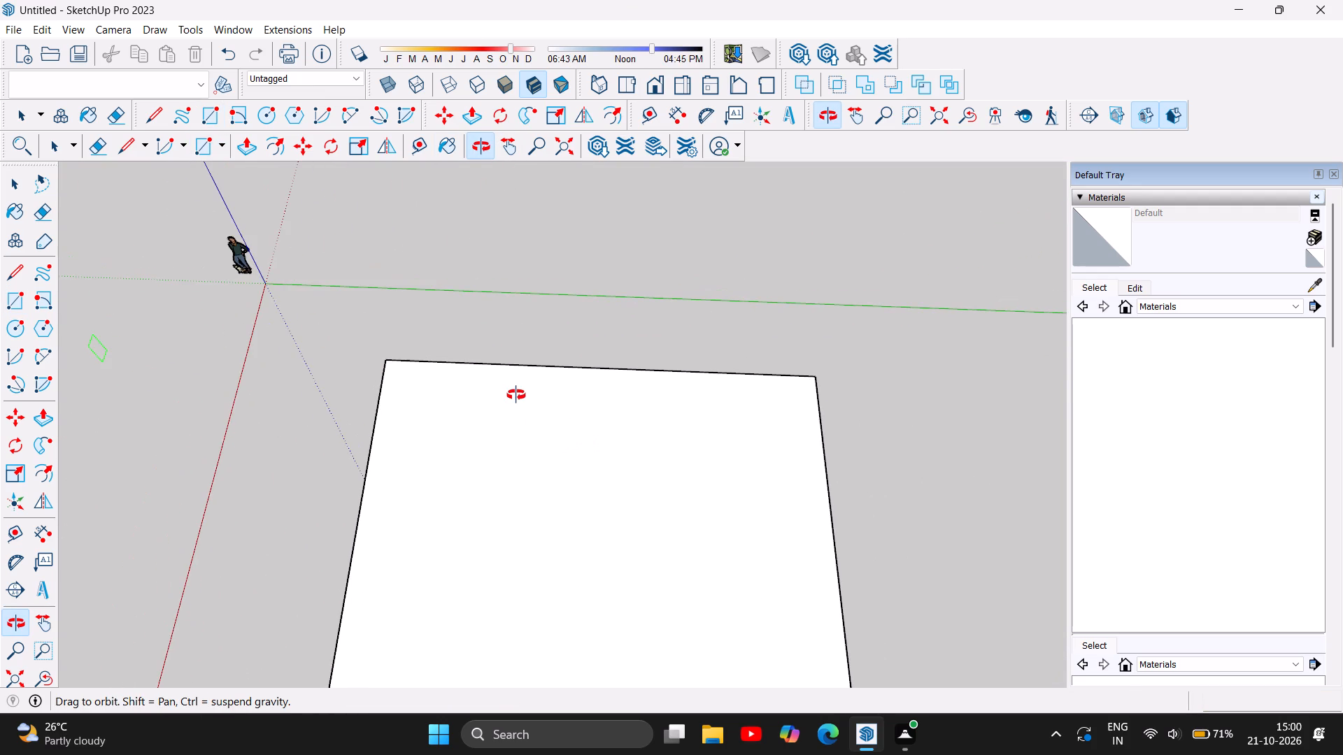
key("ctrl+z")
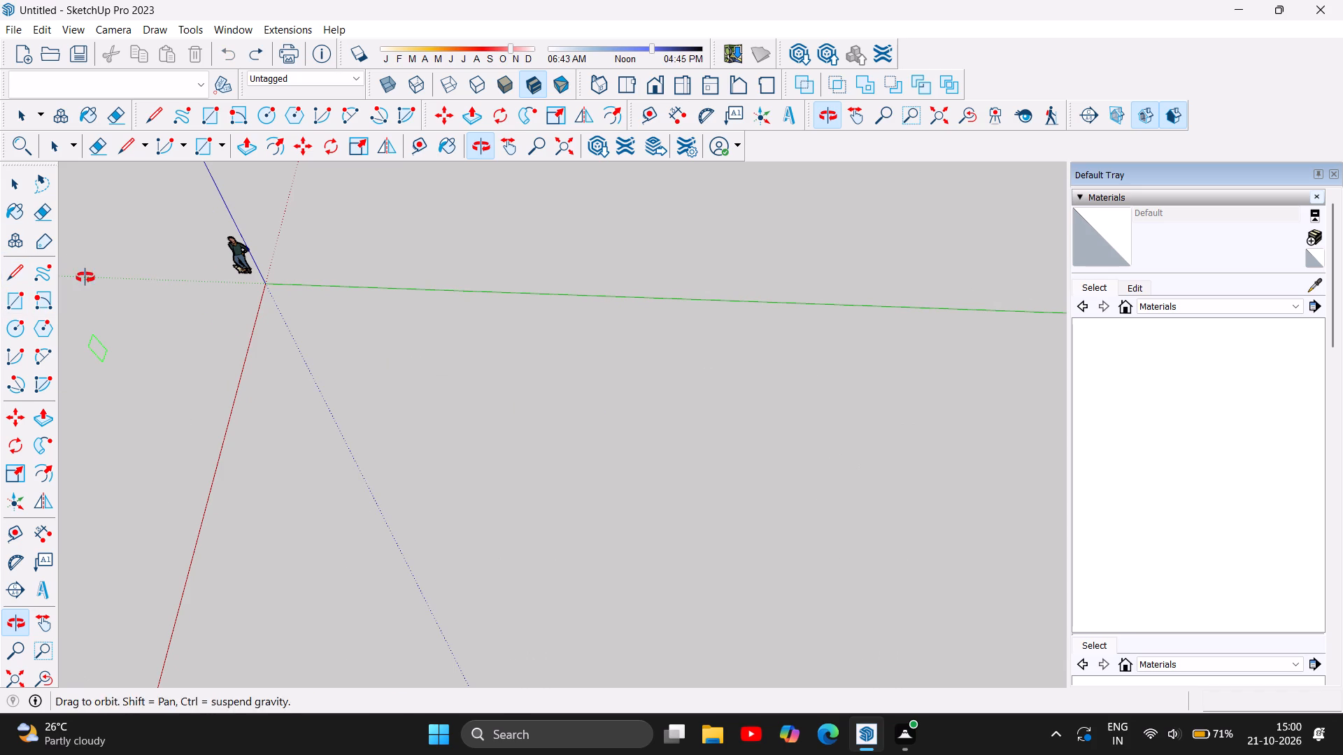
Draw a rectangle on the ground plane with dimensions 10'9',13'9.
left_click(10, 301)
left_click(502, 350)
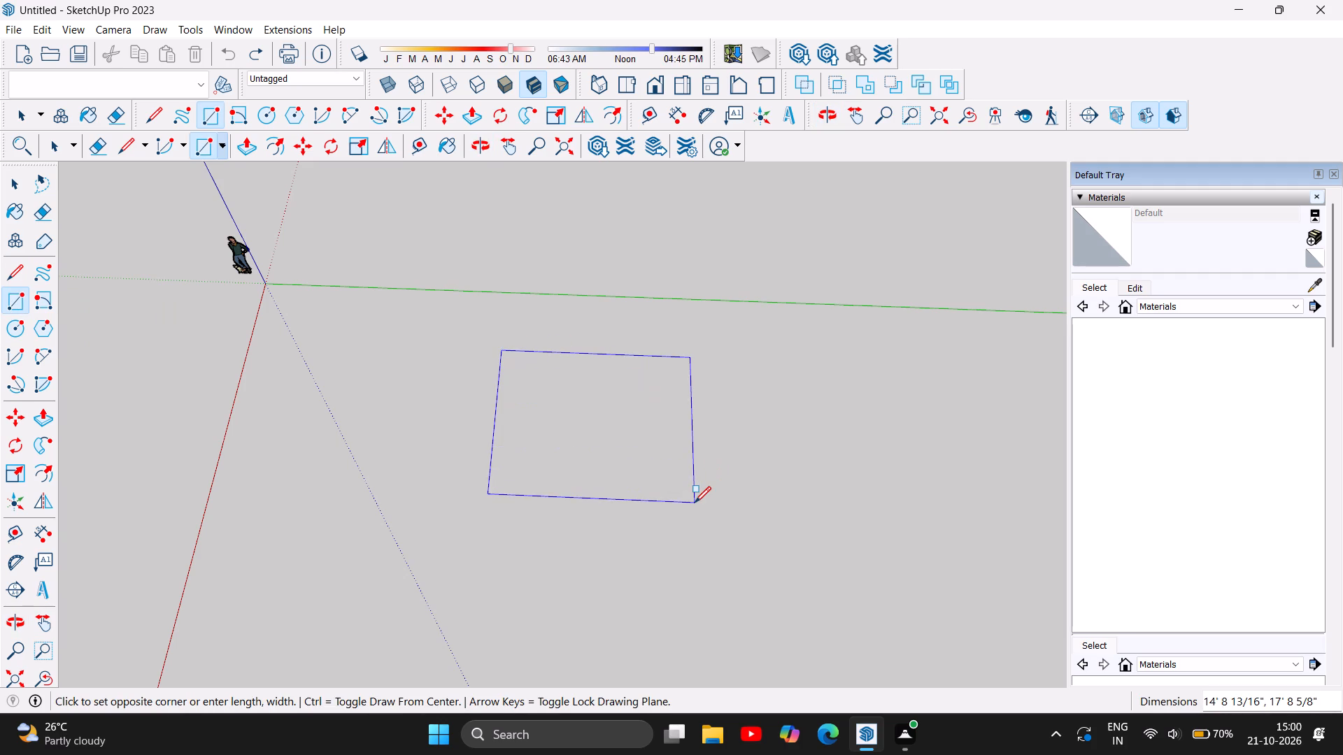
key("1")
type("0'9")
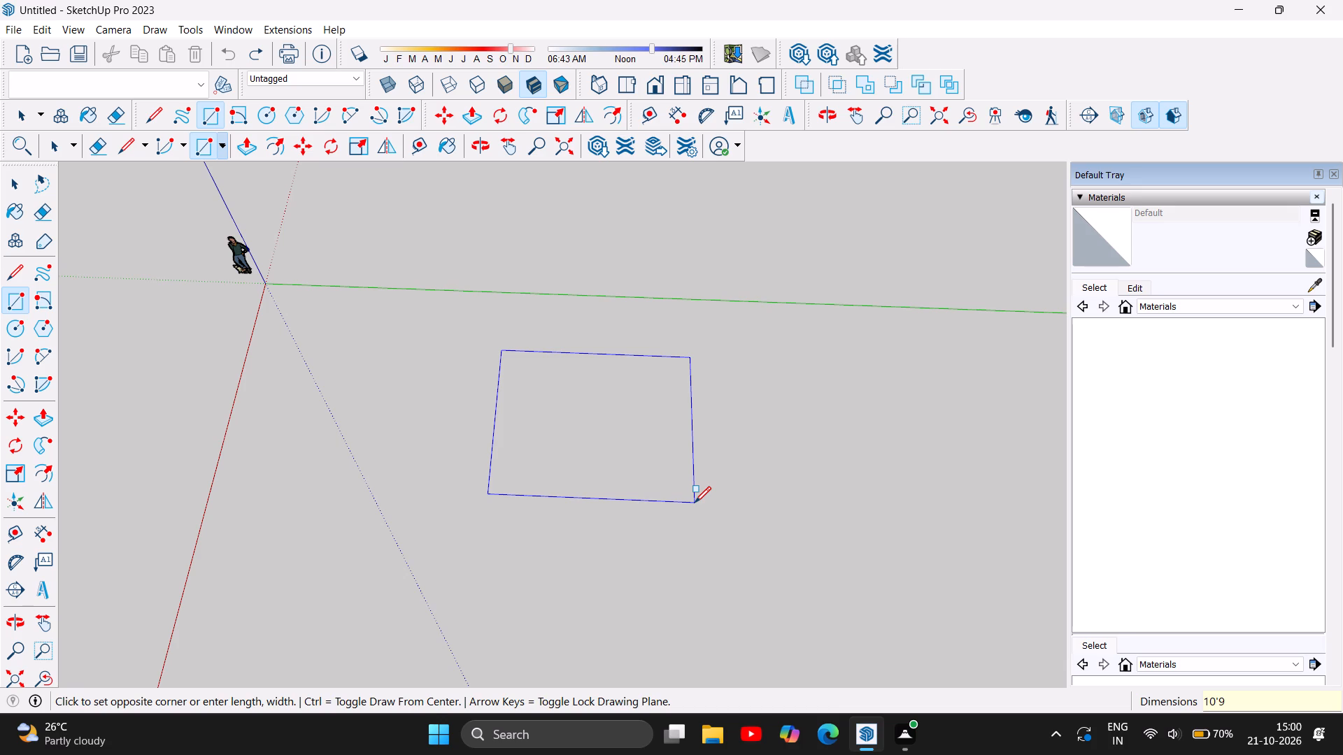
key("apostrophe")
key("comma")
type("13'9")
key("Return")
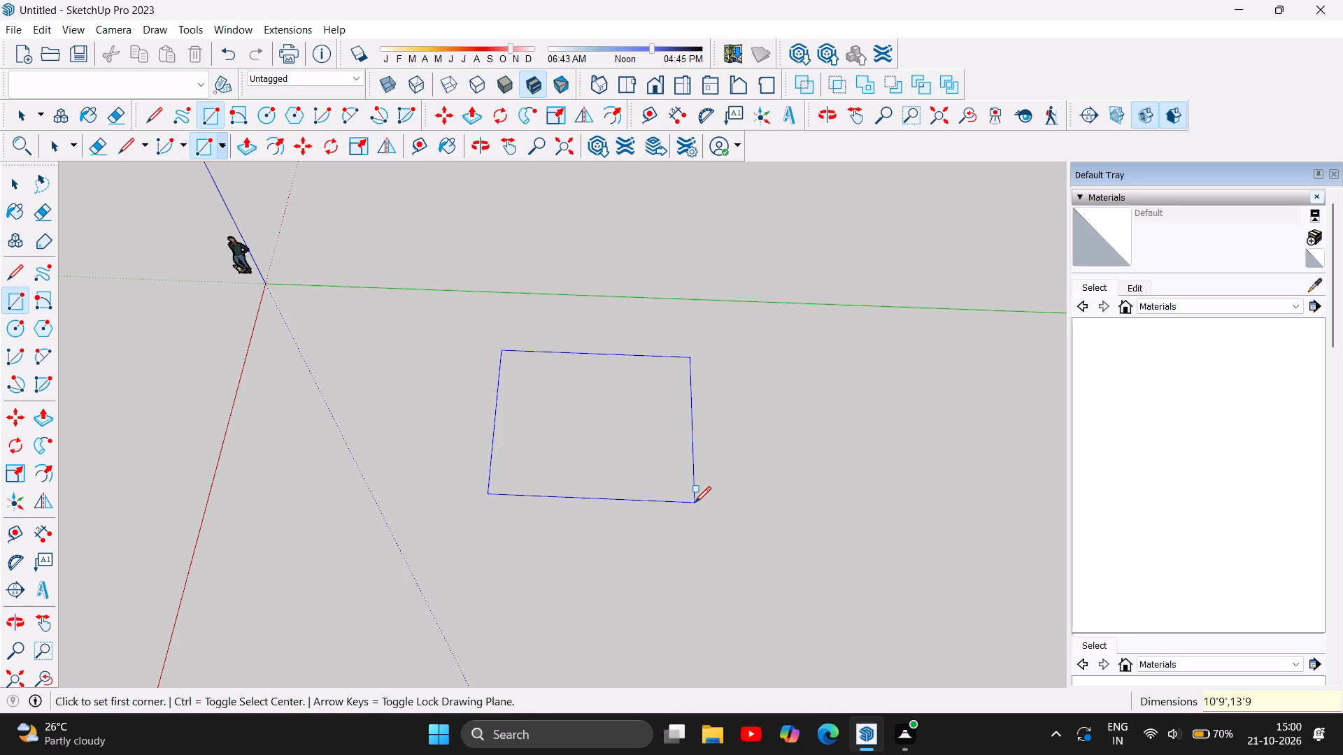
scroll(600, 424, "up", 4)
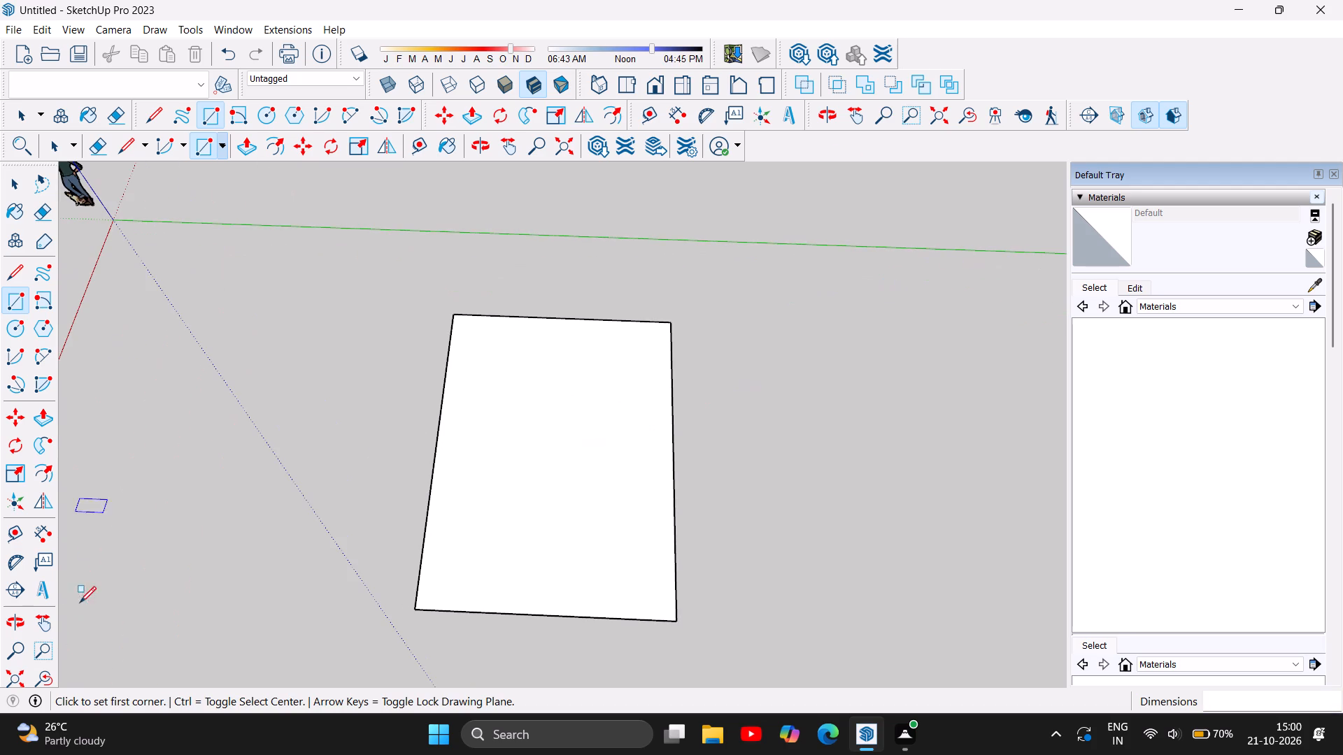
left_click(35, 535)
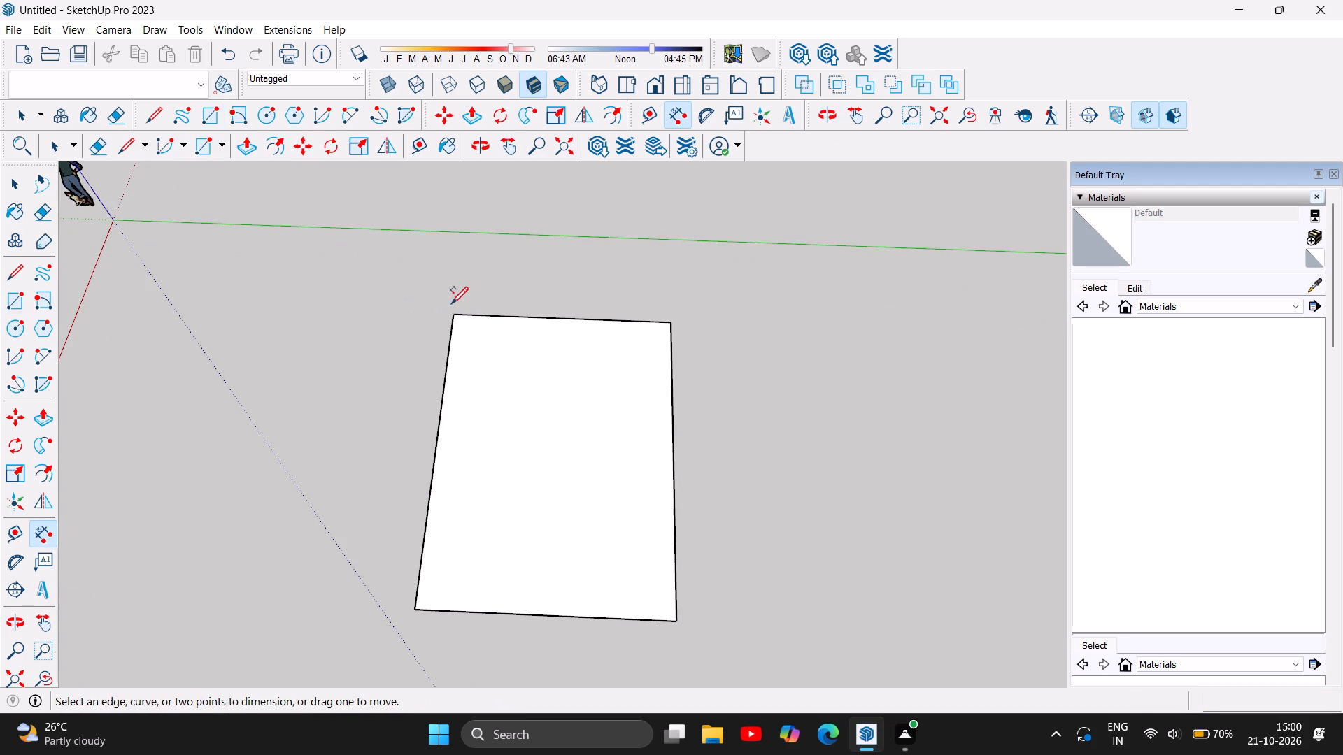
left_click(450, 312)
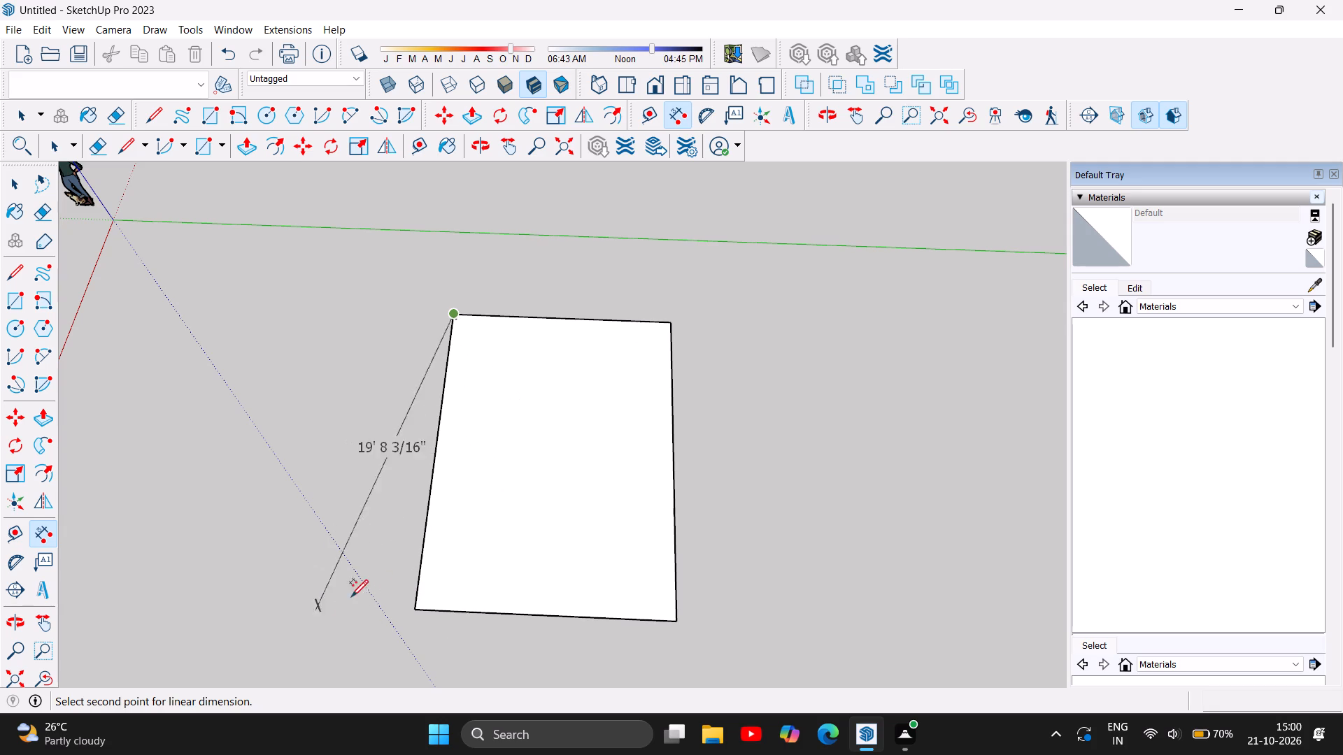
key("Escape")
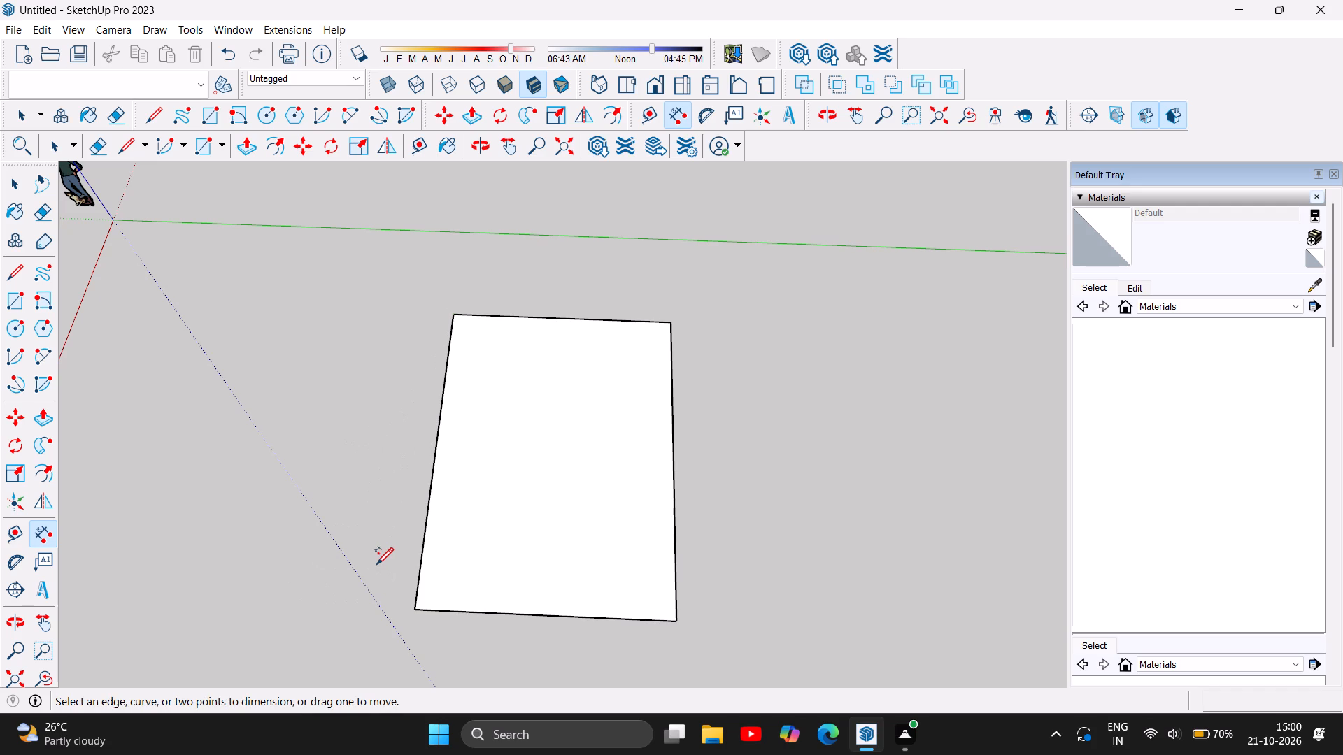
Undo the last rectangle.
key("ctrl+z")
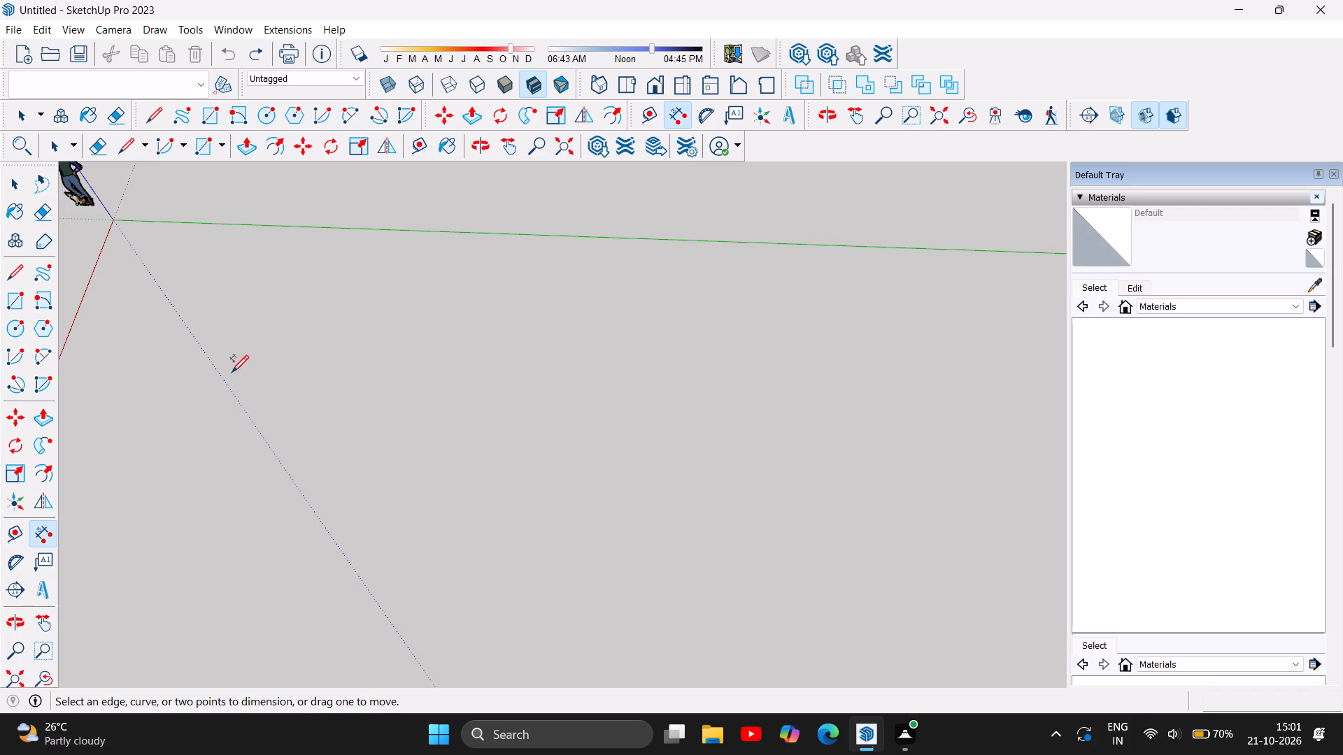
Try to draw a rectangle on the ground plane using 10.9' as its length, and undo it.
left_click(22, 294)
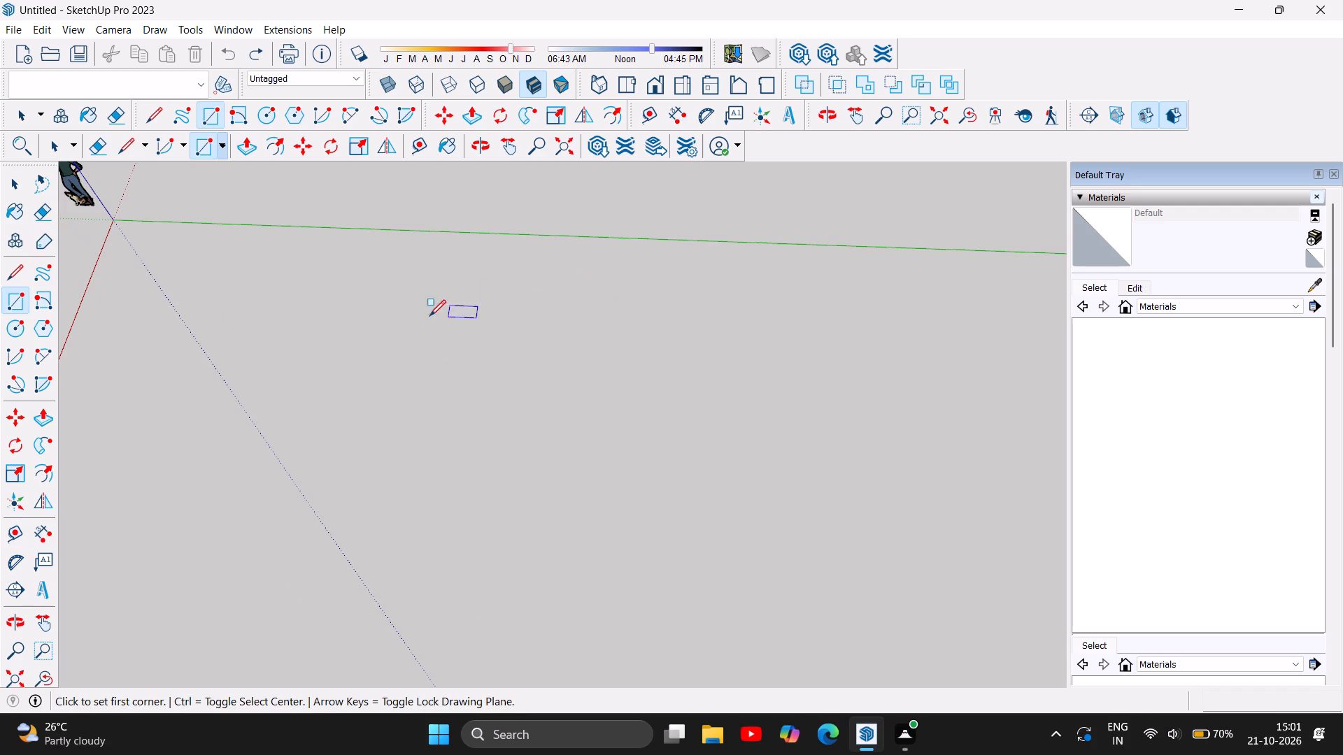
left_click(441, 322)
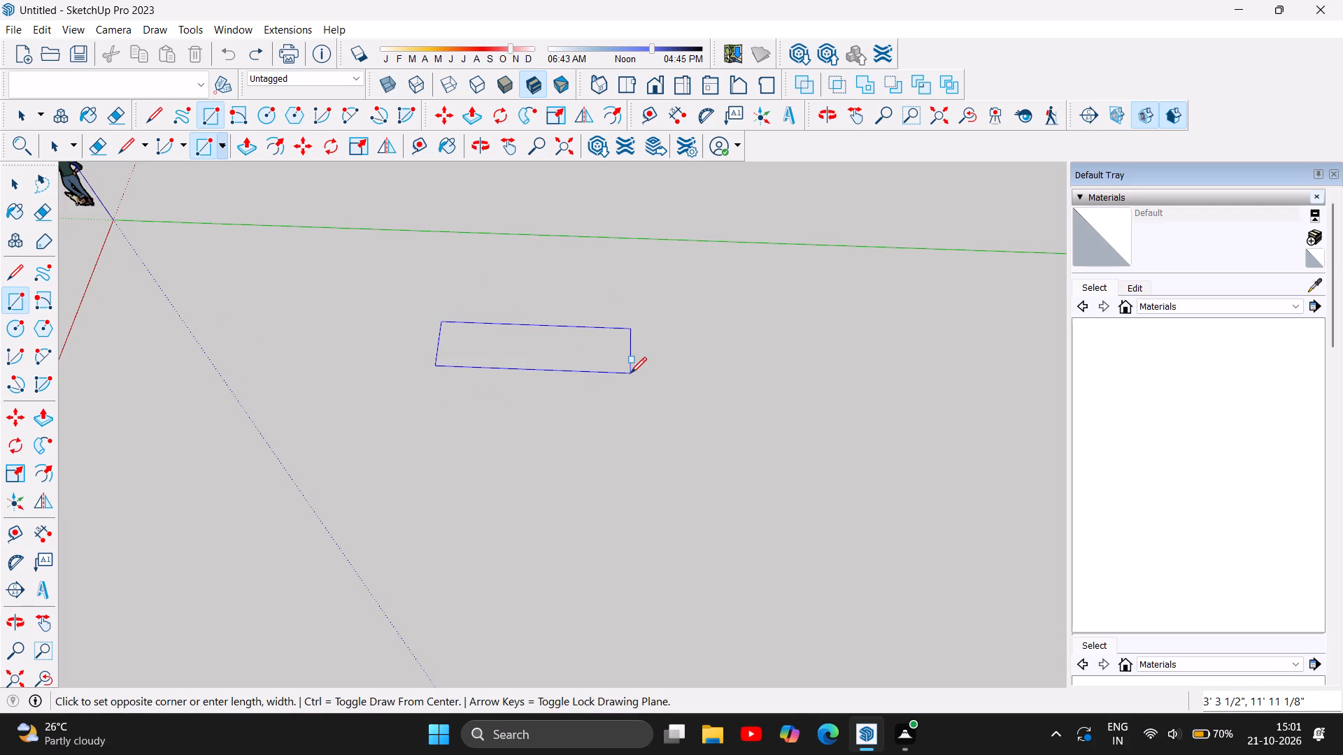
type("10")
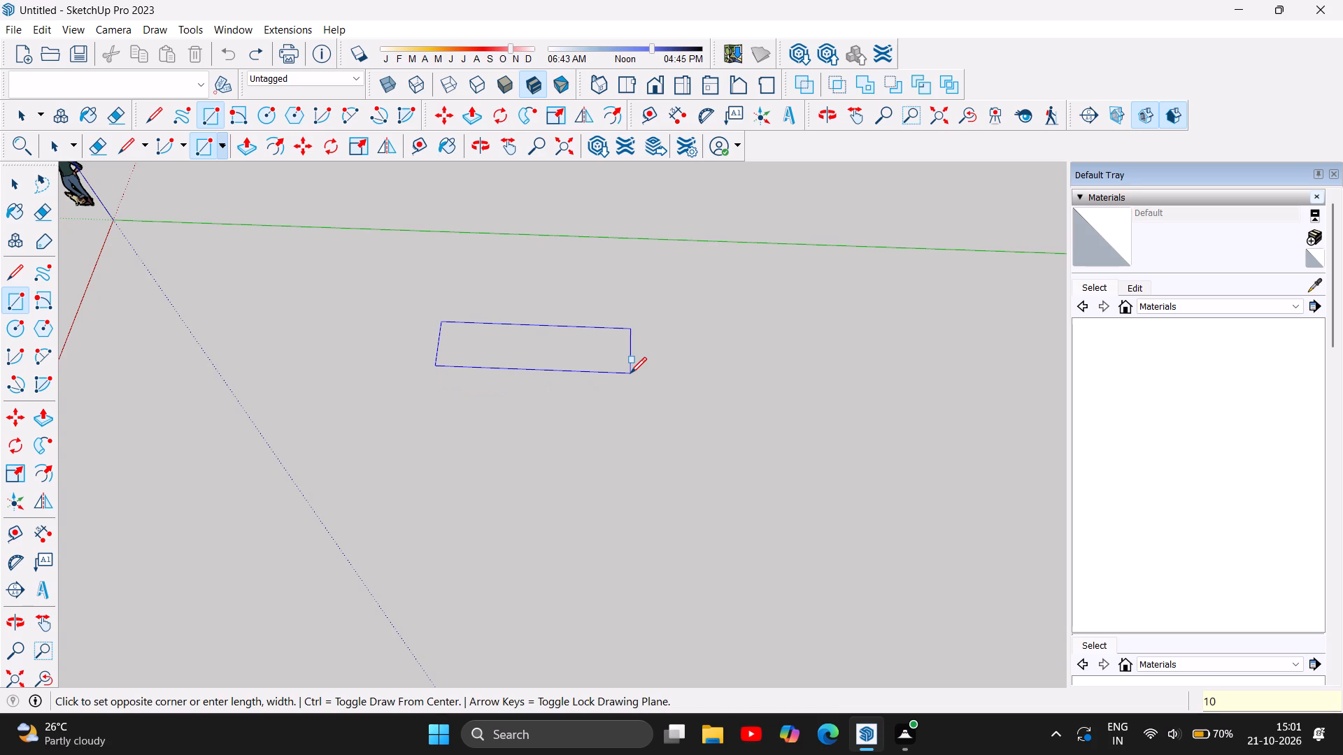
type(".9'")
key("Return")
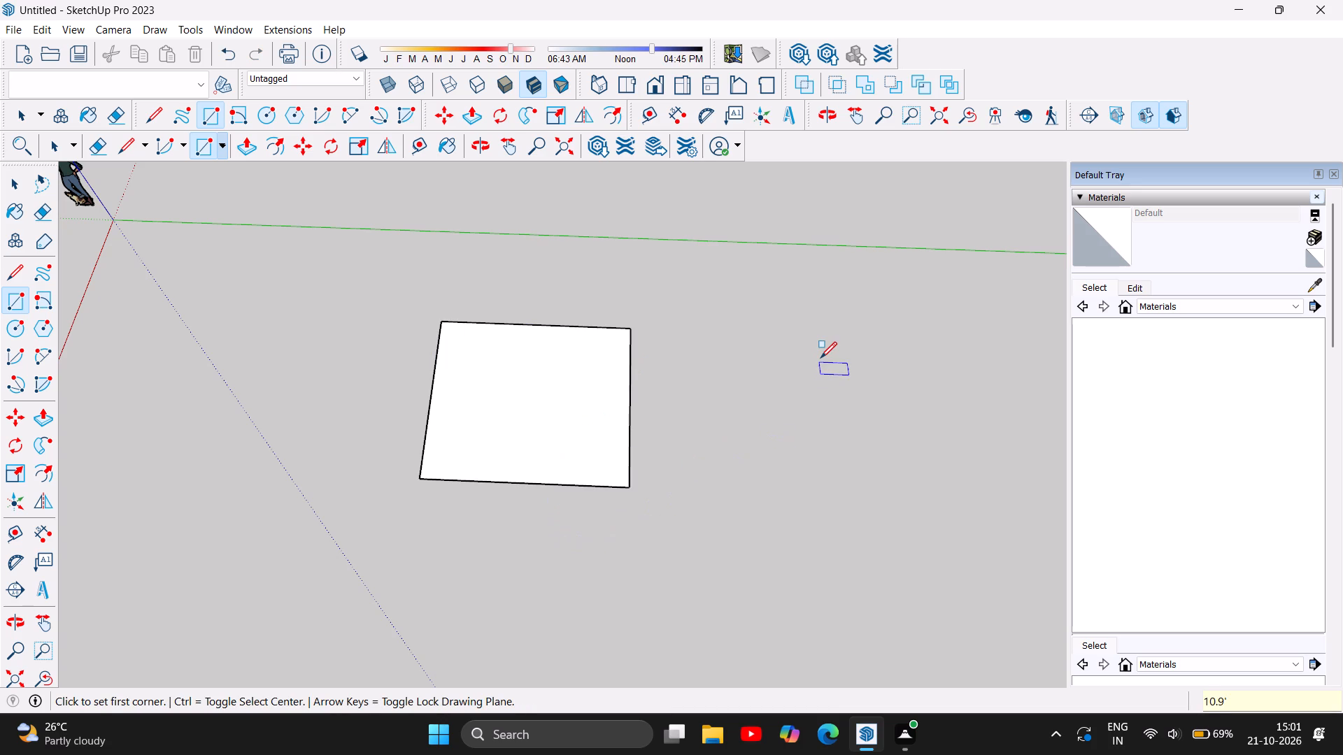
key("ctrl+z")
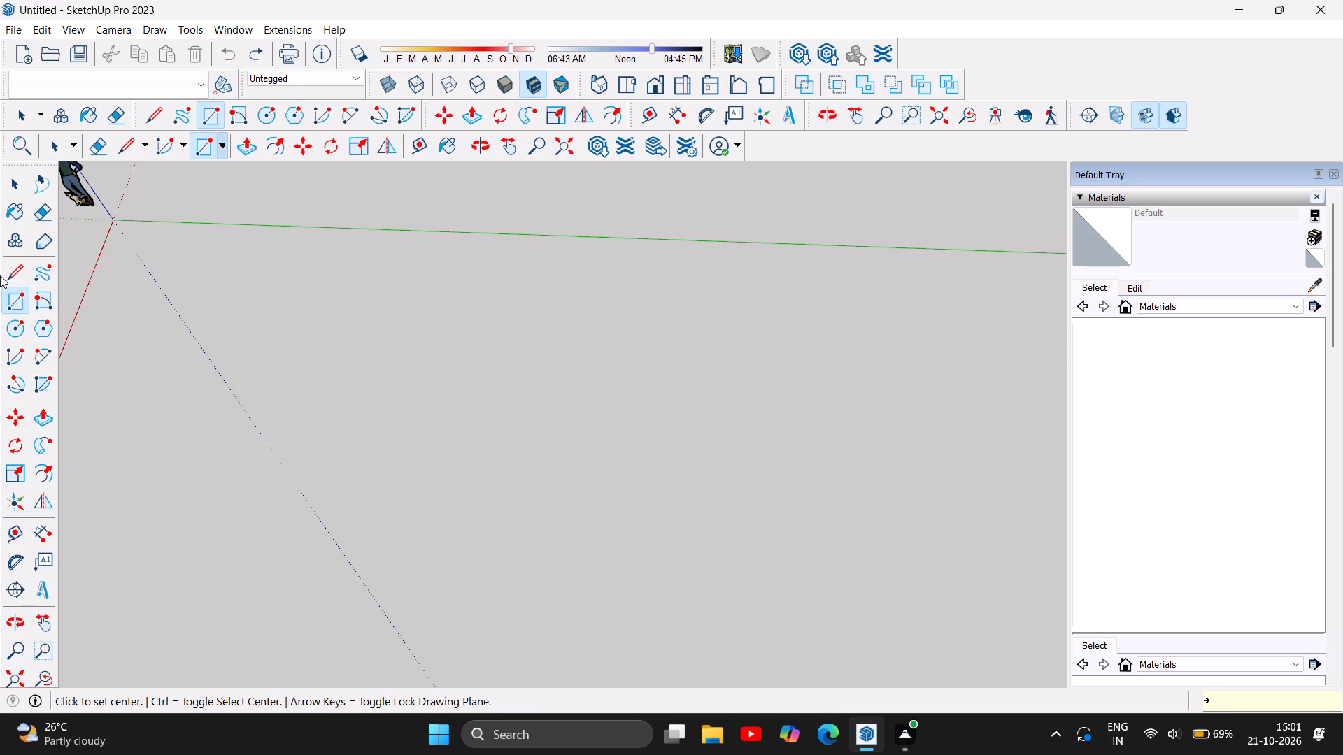
Draw a 10'9" by 13'9" rectangle on the ground plane.
left_click(23, 303)
left_click(378, 350)
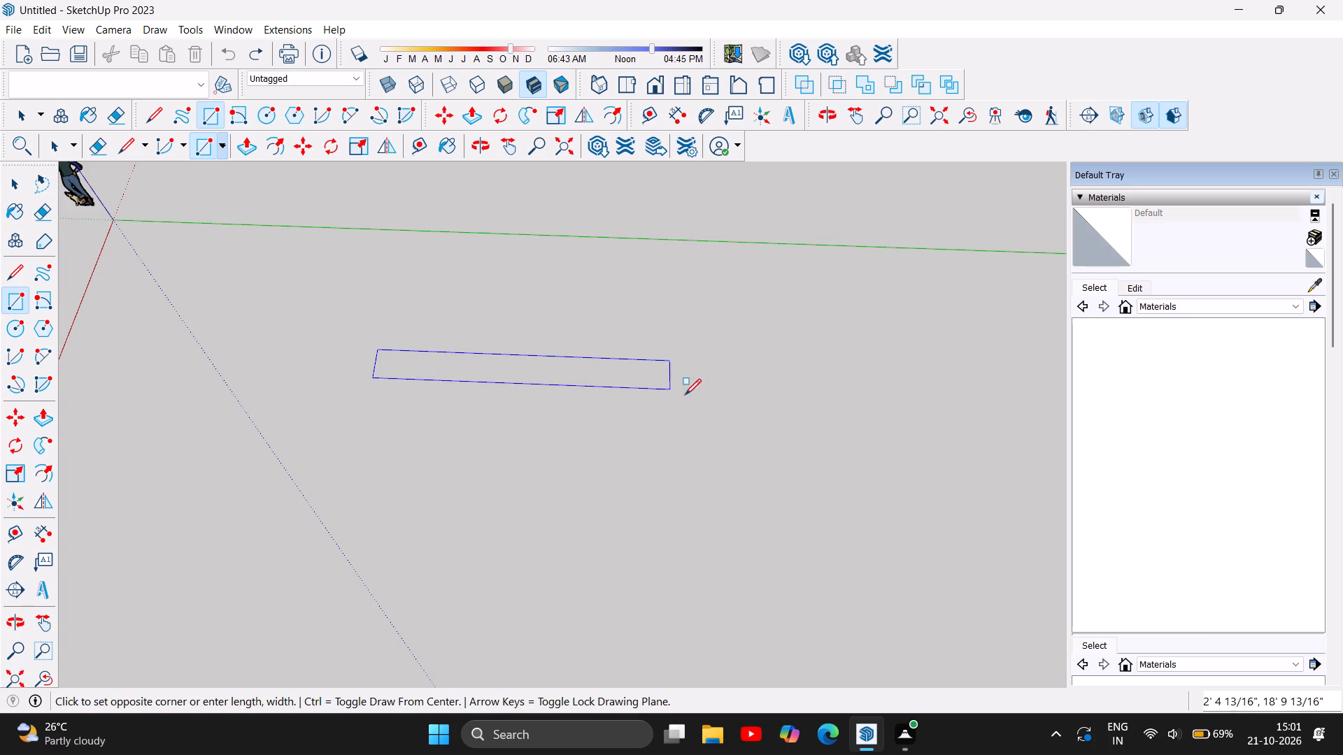
key("1")
key("0")
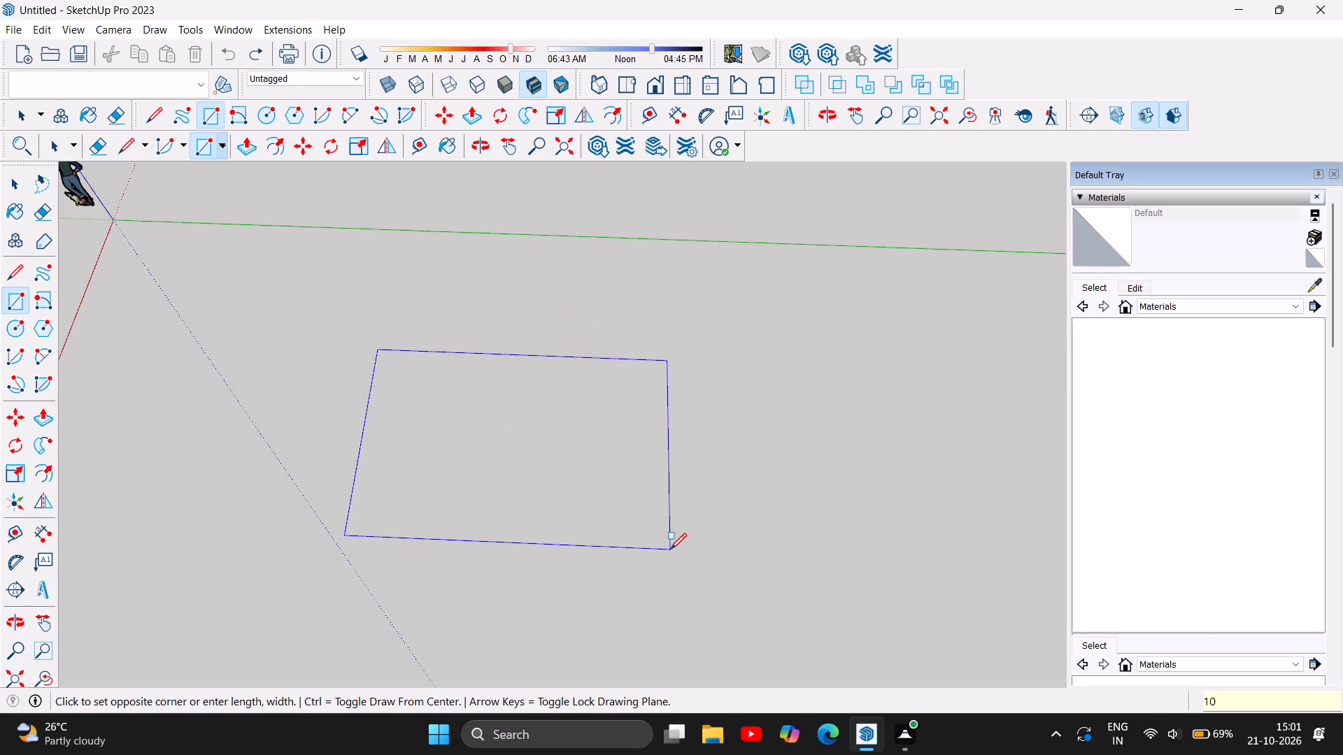
key("apostrophe")
key("9")
key("comma")
type("13'9")
key("Return")
Offset the rectangle's edges inward by 9" to form an inner outline.
scroll(460, 445, "up", 3)
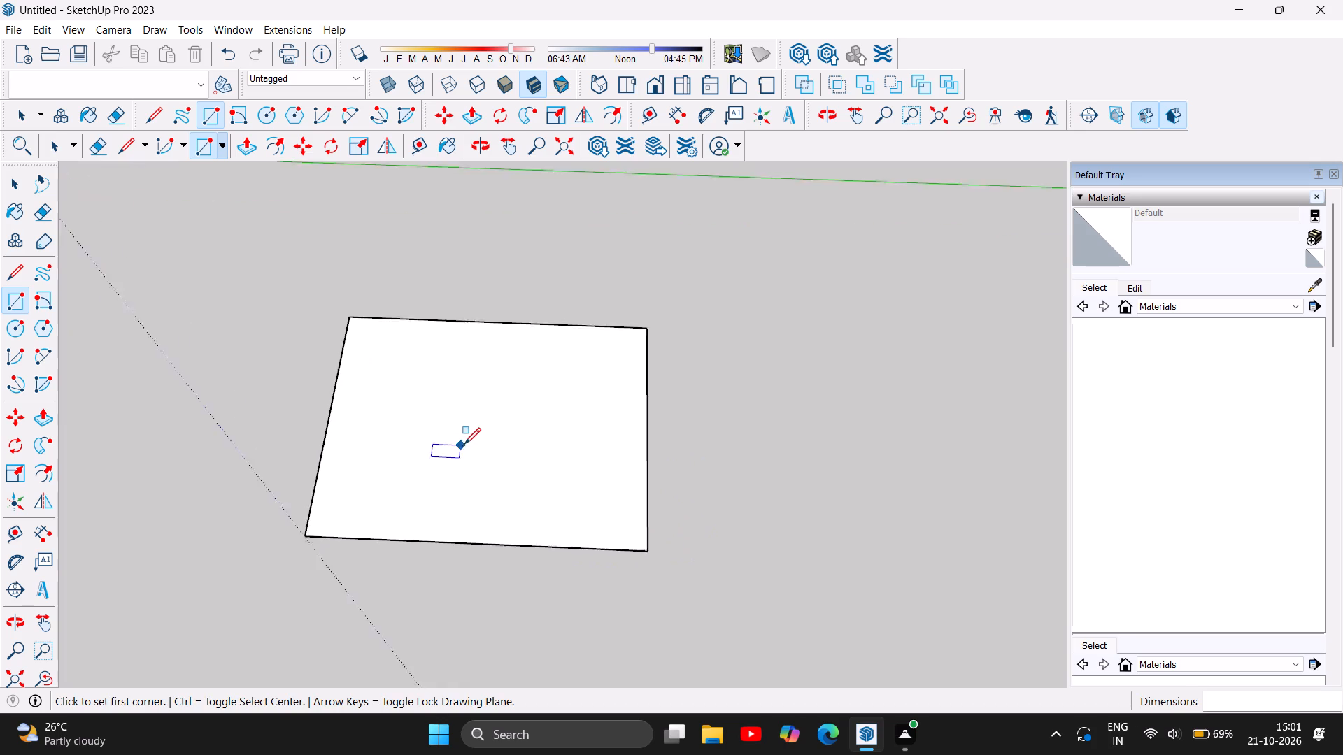
scroll(464, 444, "up", 3)
scroll(461, 495, "down", 3)
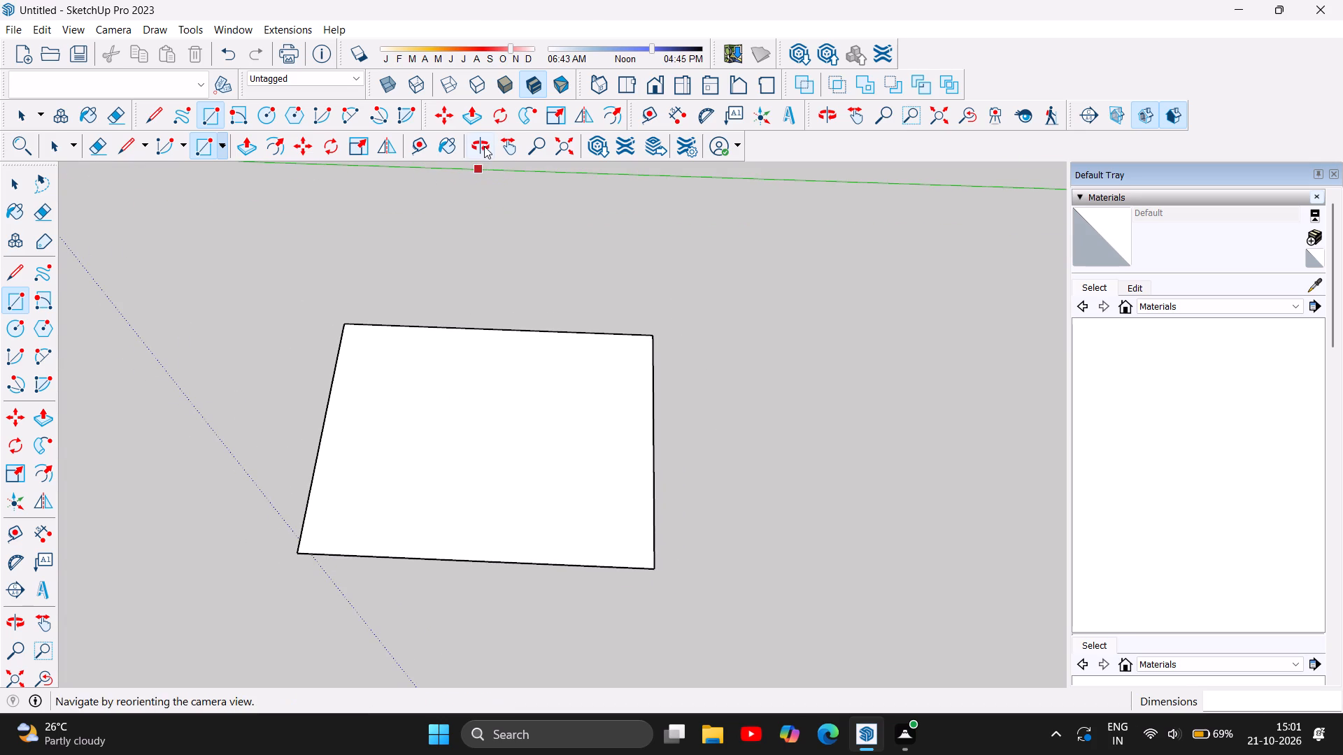
left_click(483, 145)
left_click_drag(253, 500, 785, 570)
scroll(557, 444, "down", 14)
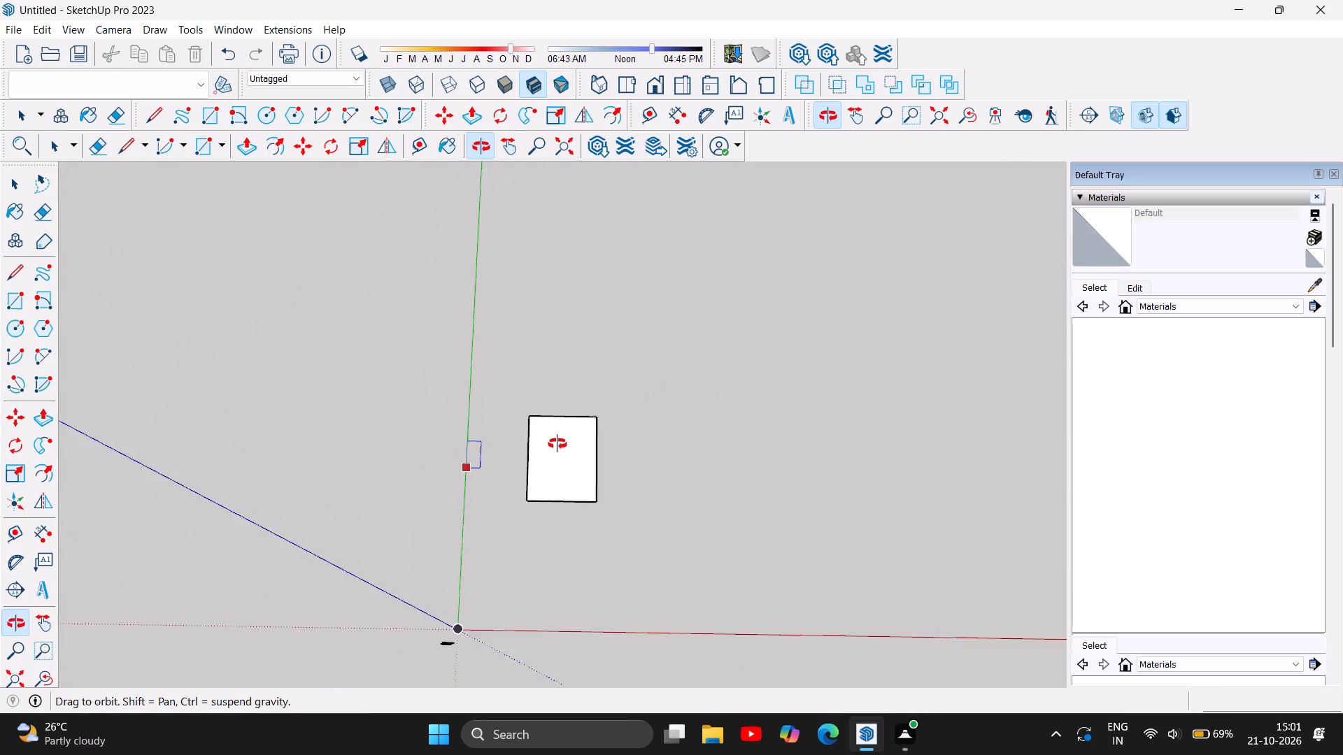
scroll(557, 444, "down", 4)
scroll(555, 445, "up", 15)
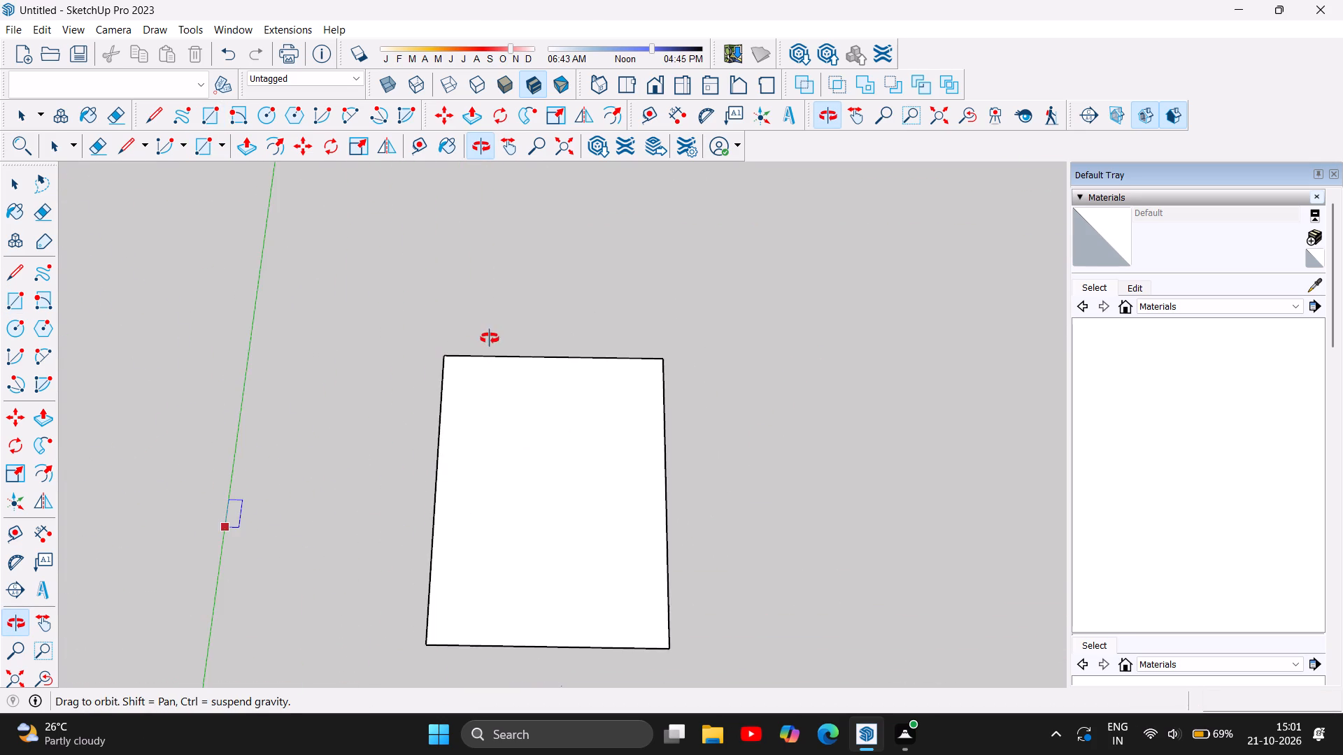
scroll(490, 338, "up", 6)
scroll(462, 321, "down", 9)
scroll(500, 533, "up", 1)
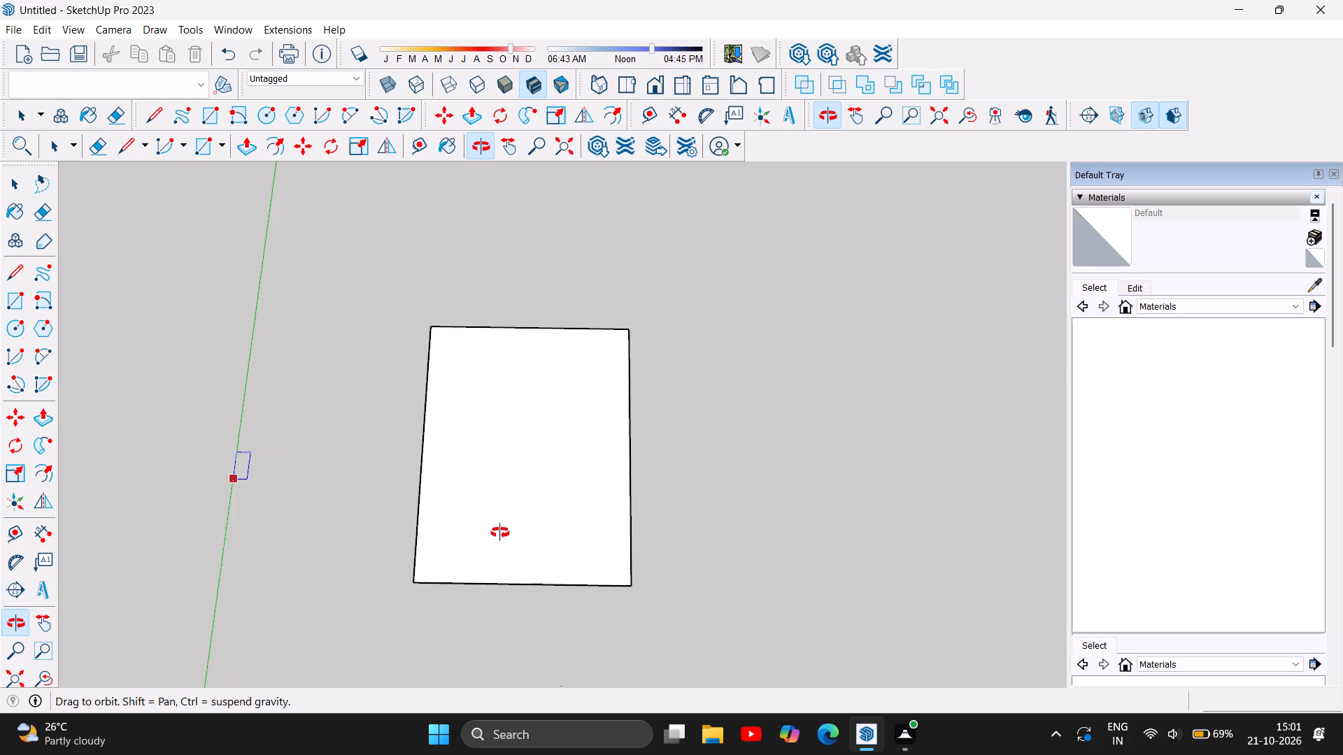
scroll(500, 533, "up", 2)
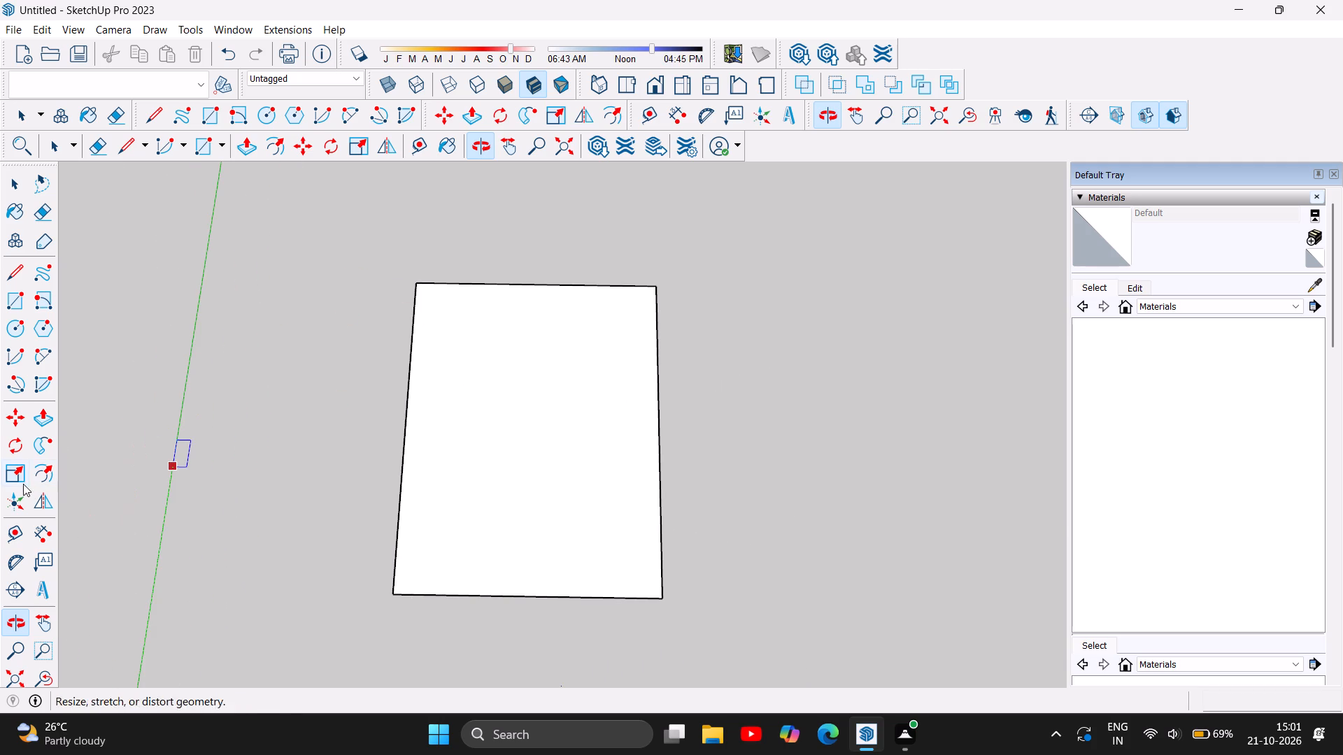
left_click(40, 474)
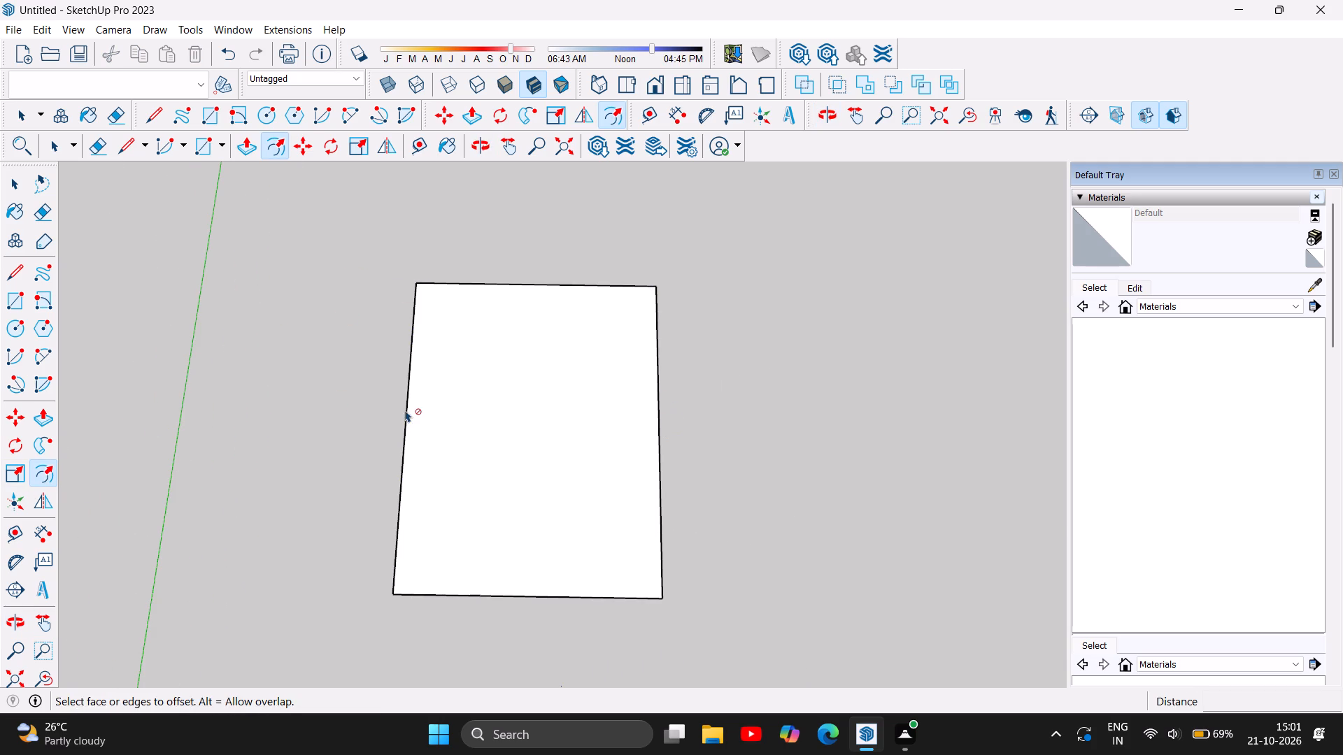
left_click(410, 411)
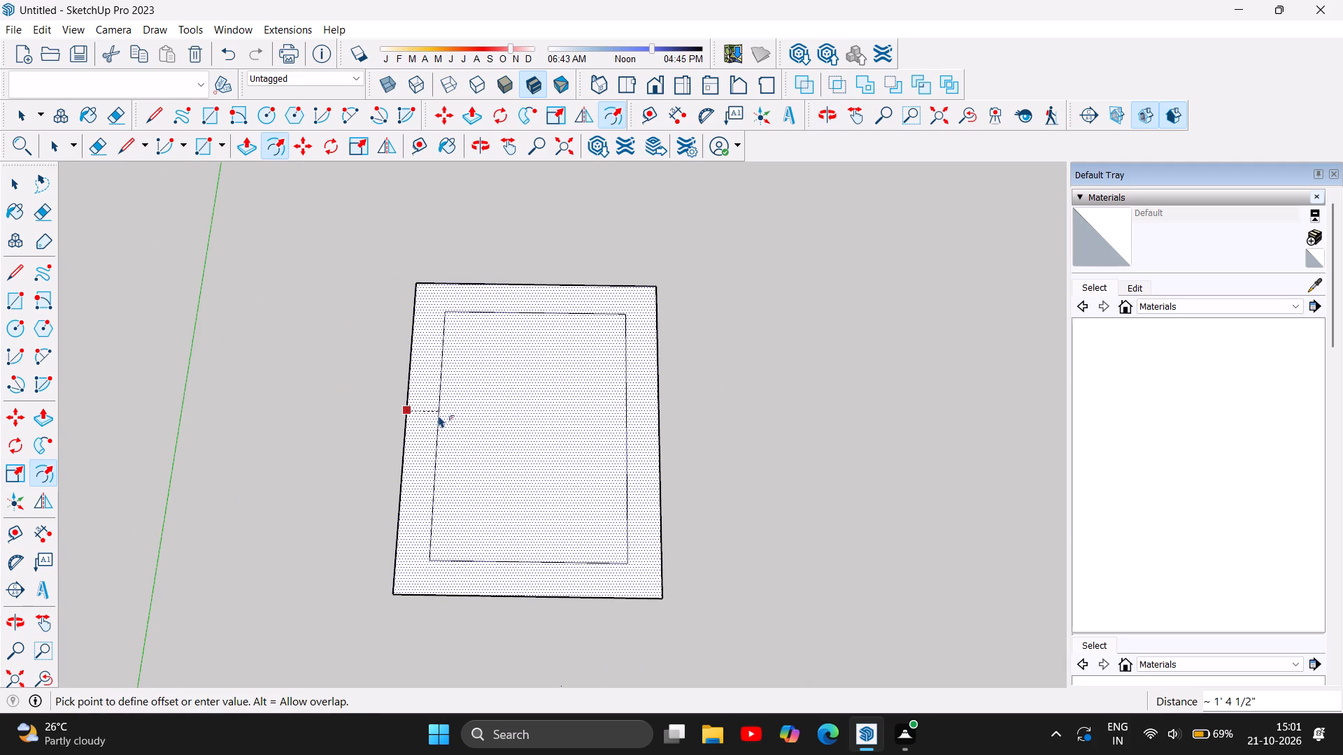
key("9")
key("Return")
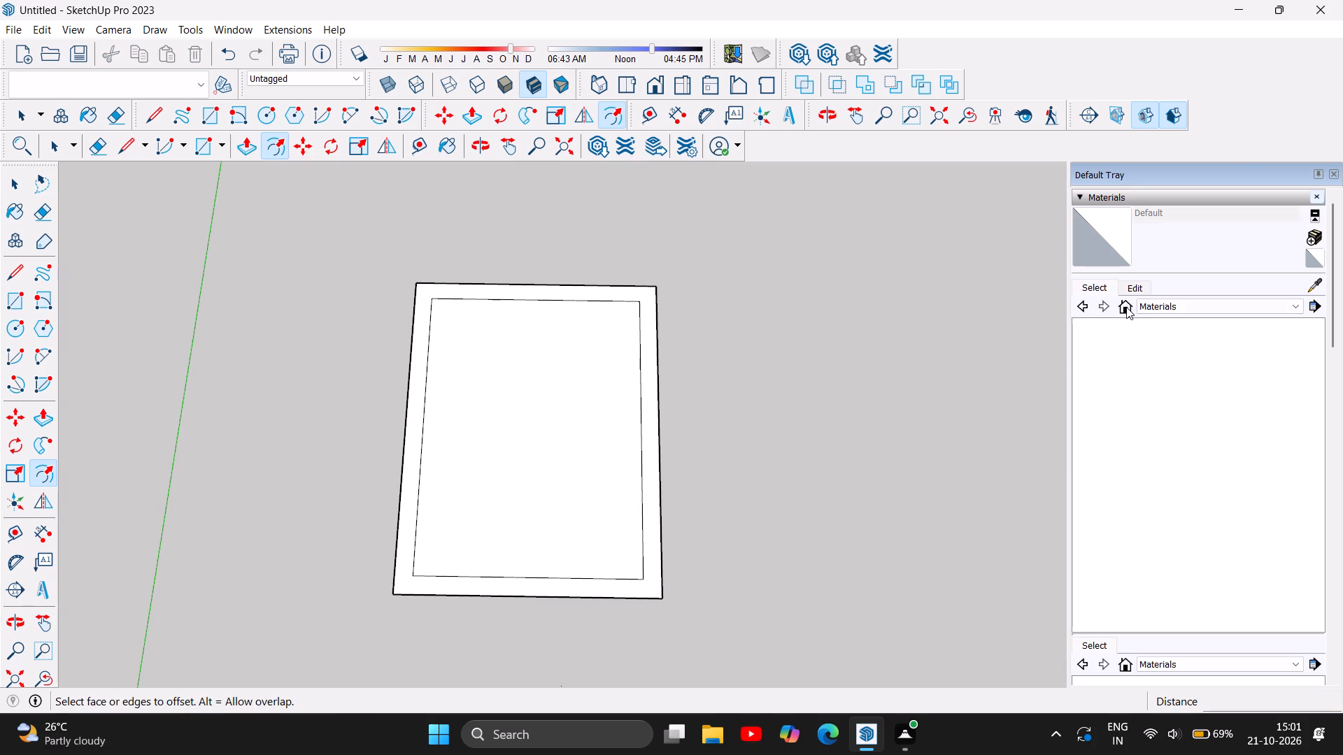
scroll(627, 614, "up", 3)
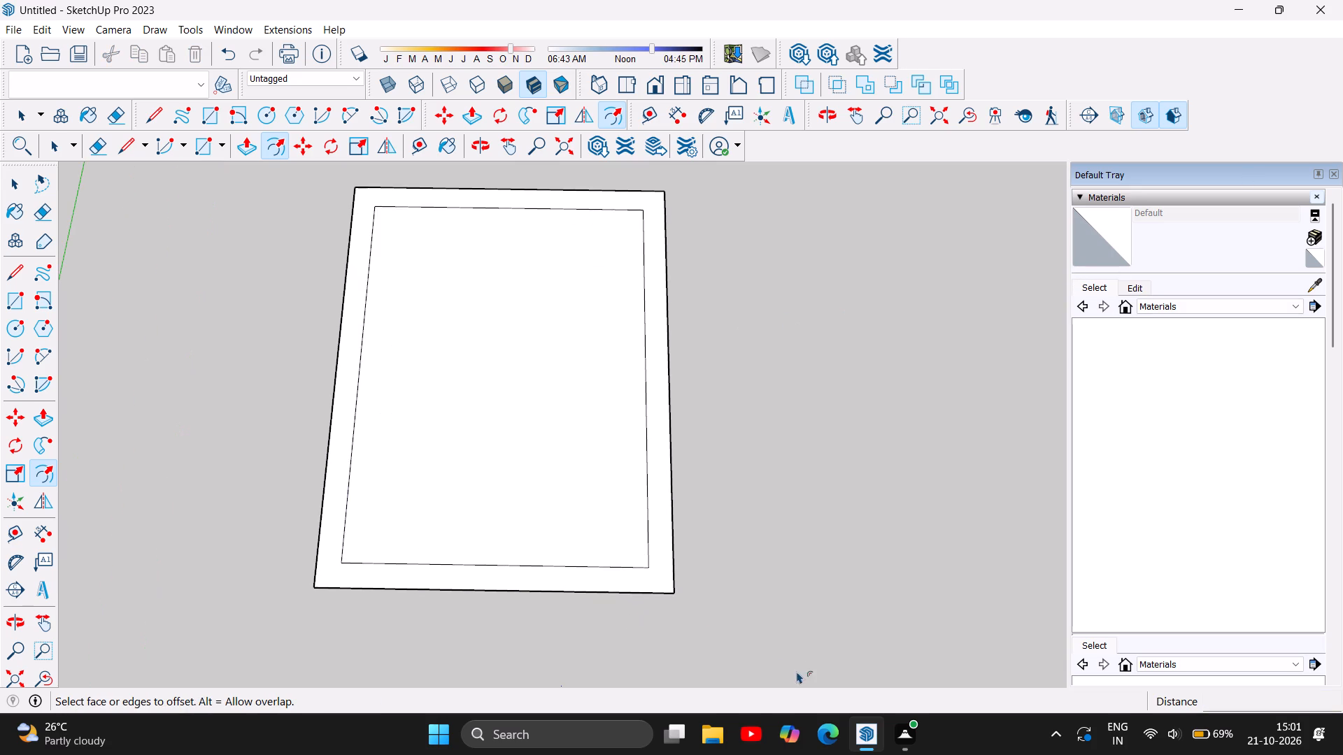
Draw 9" lines from the inner outline's near-left and far-right corners straight across to the outer edges, splitting the border into two L-shaped strips.
scroll(765, 571, "down", 2)
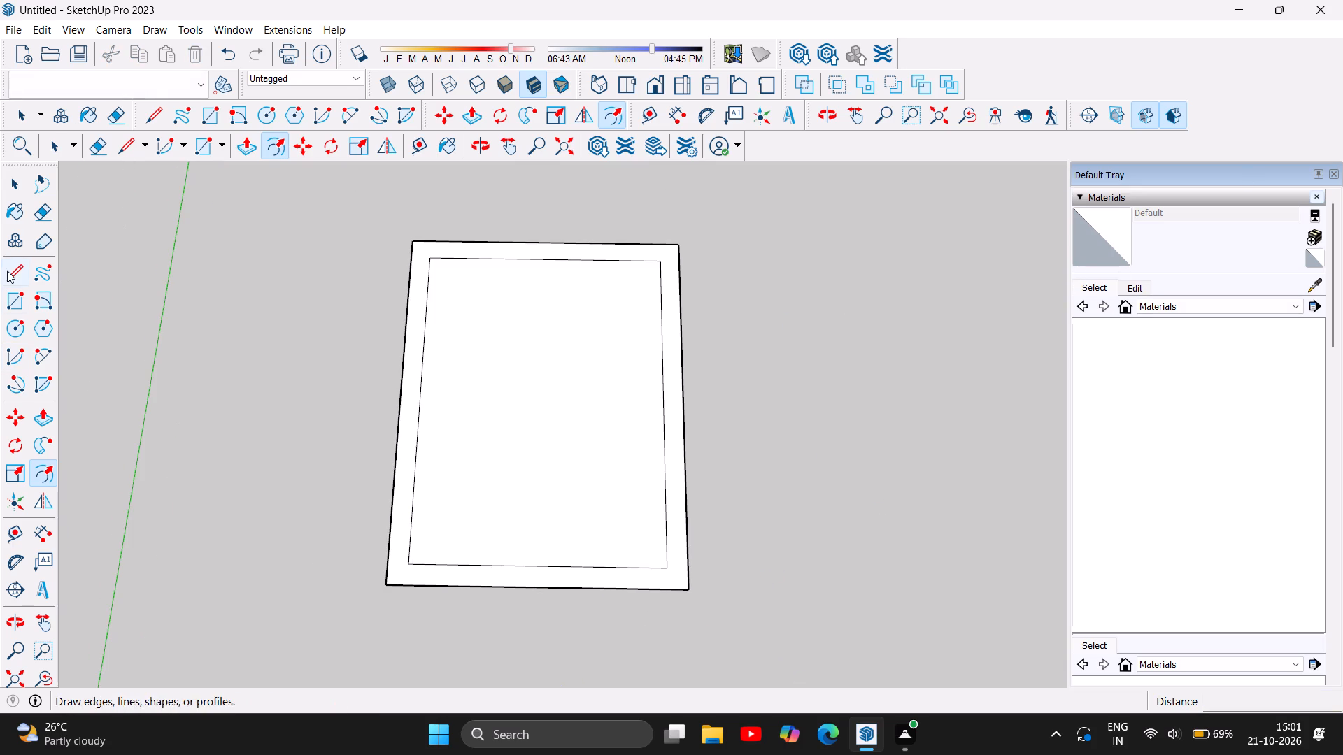
left_click(5, 271)
left_click(408, 565)
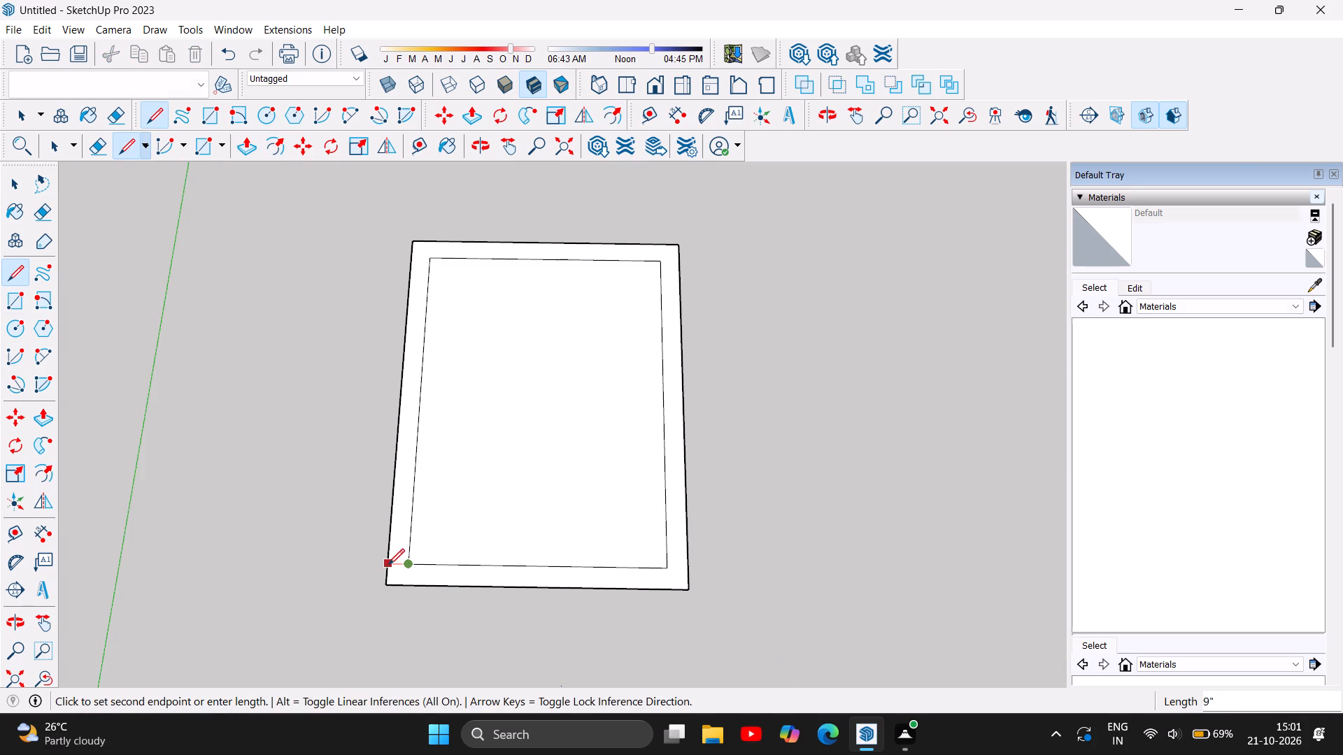
left_click(388, 564)
right_click(325, 530)
left_click(332, 505)
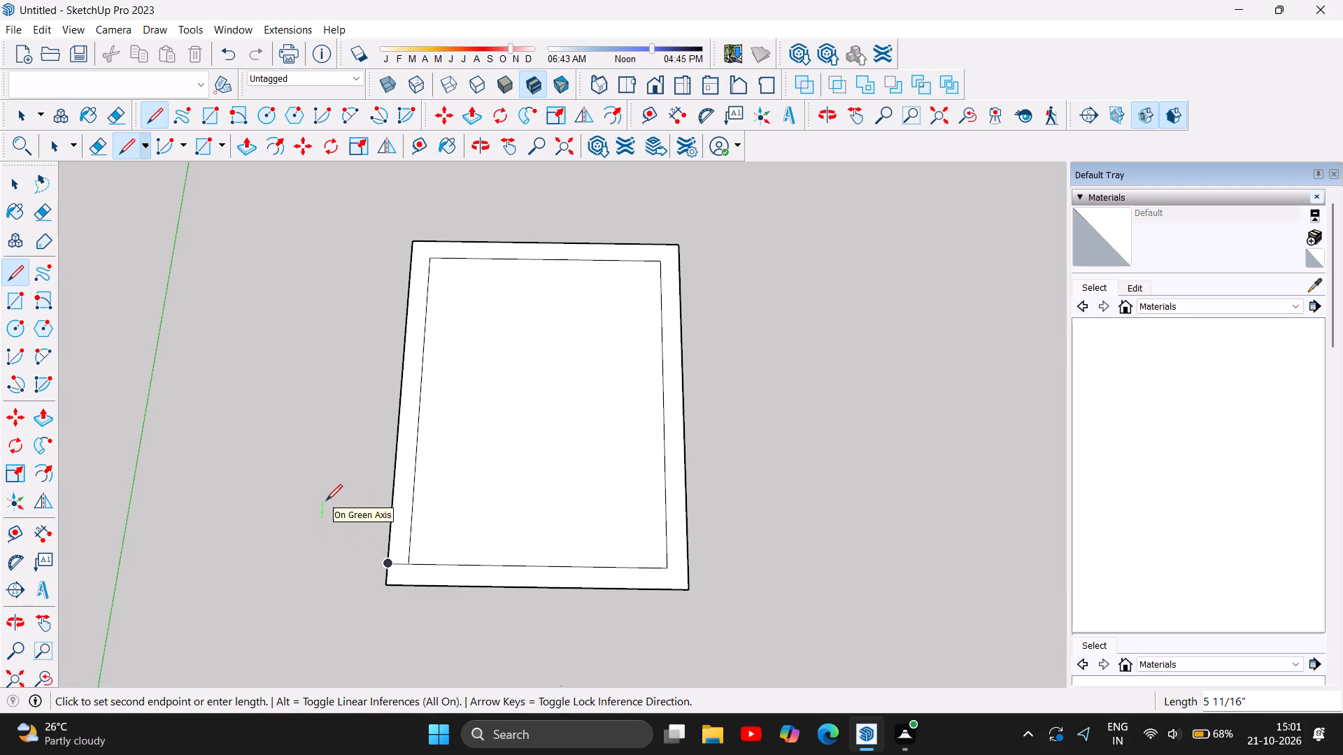
key("Escape")
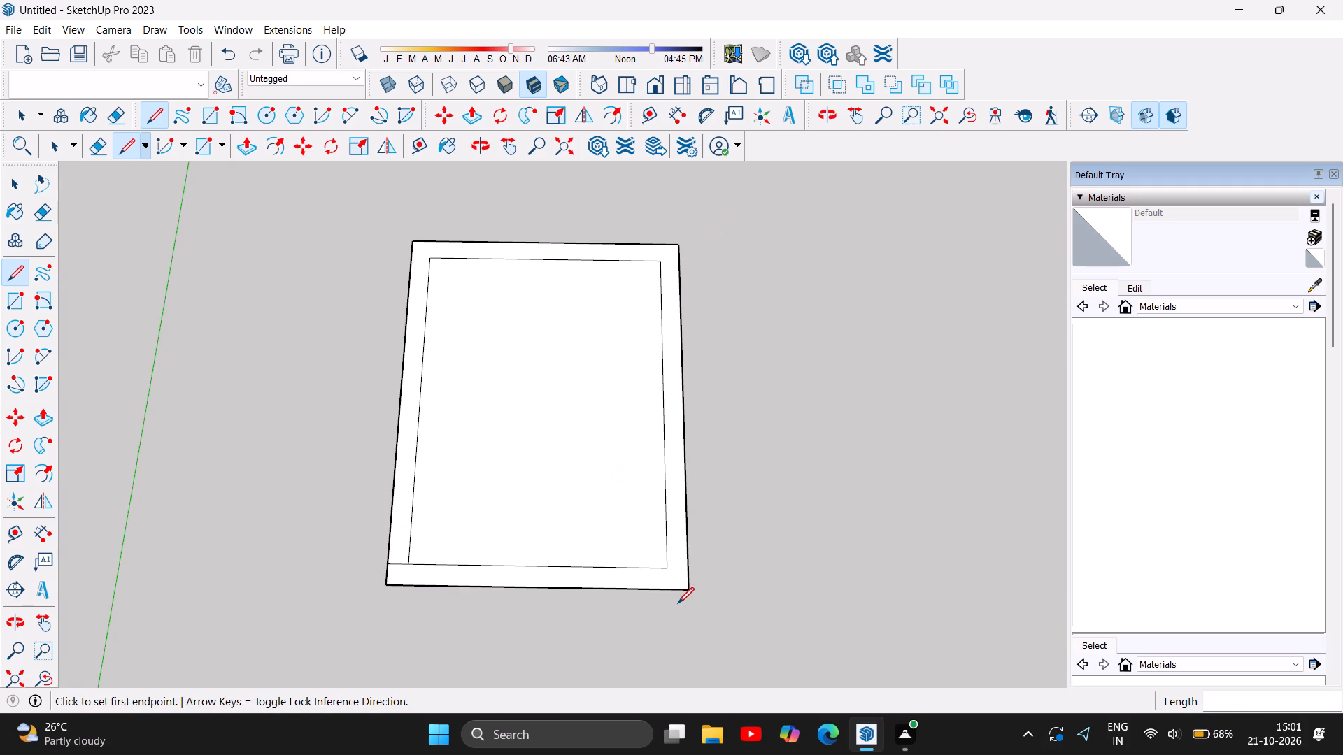
left_click(662, 259)
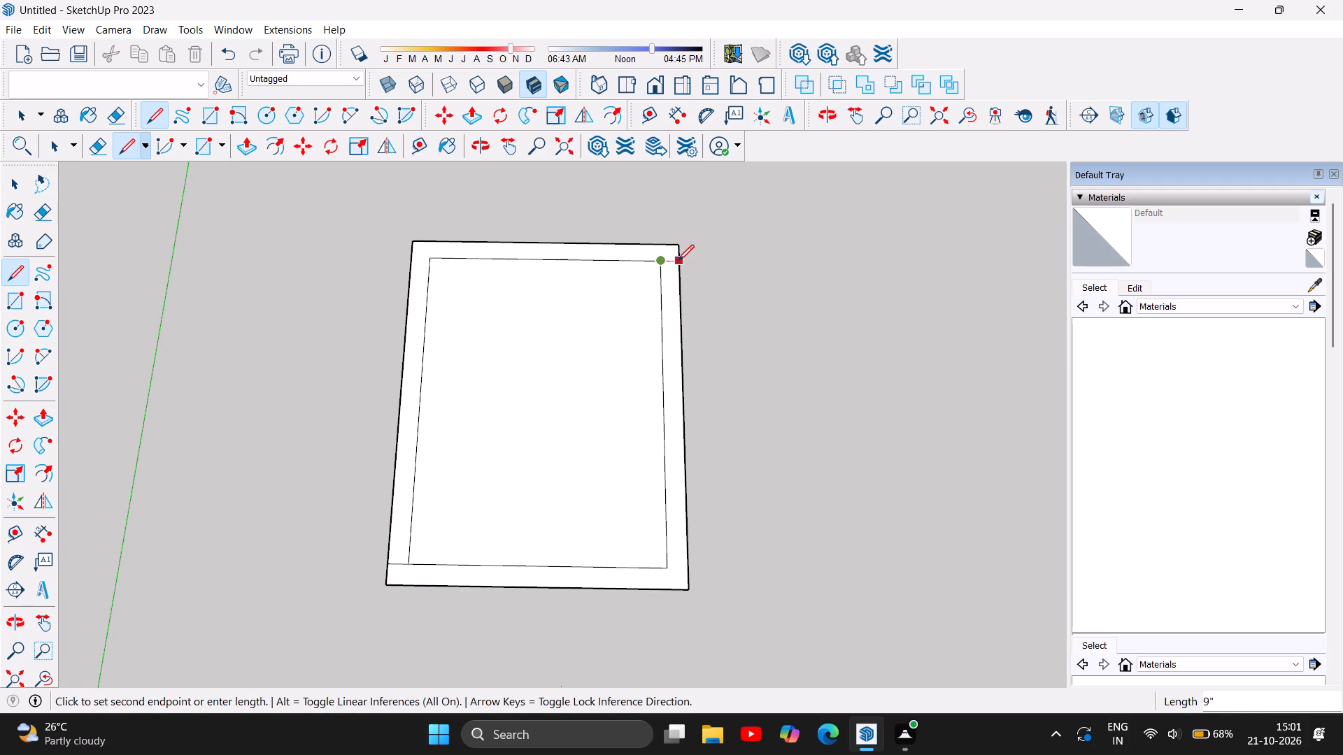
left_click(681, 261)
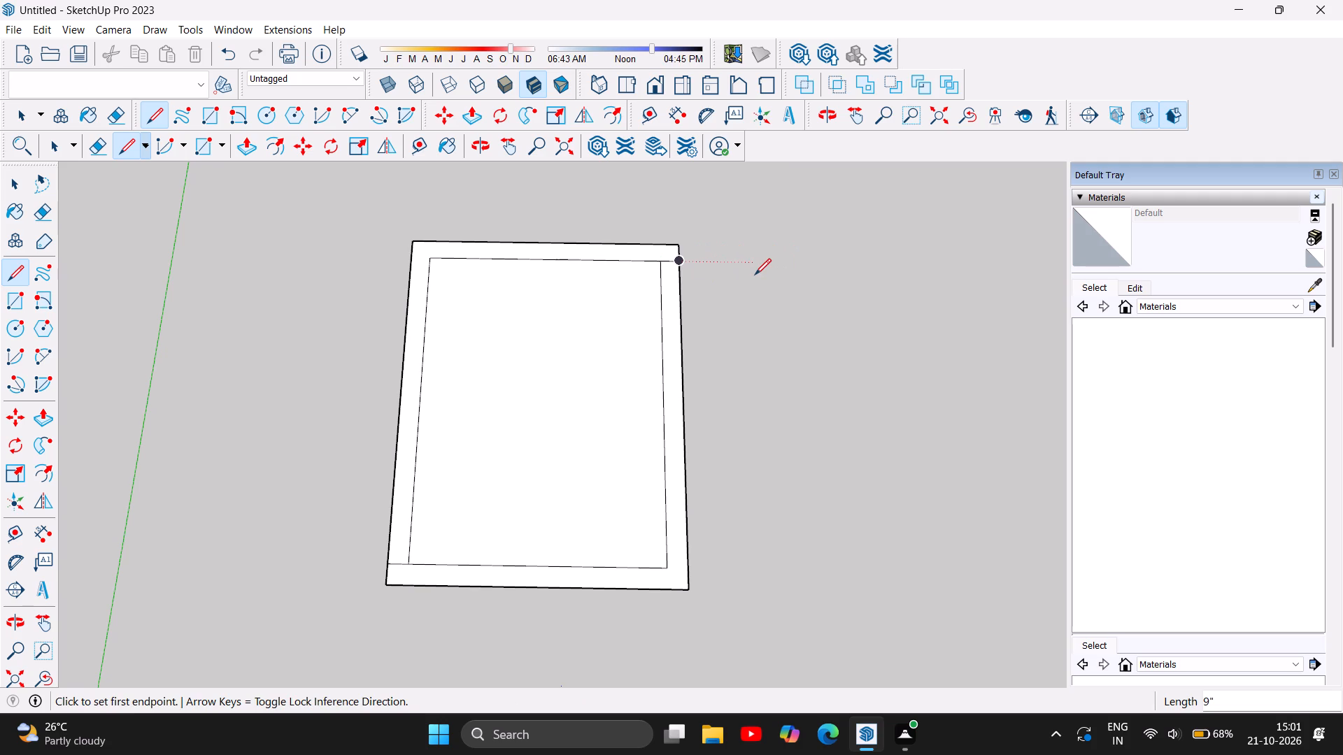
key("Escape")
right_click(729, 220)
left_click(685, 213)
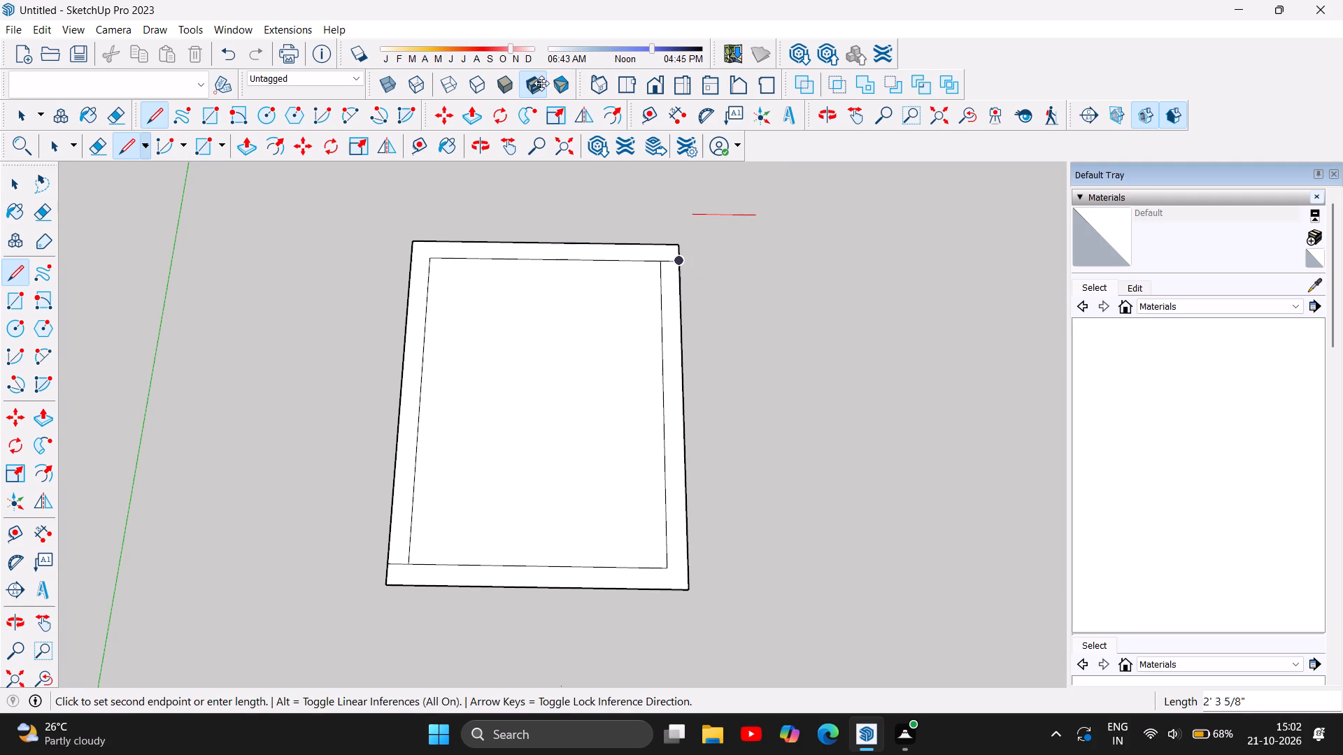
left_click(15, 184)
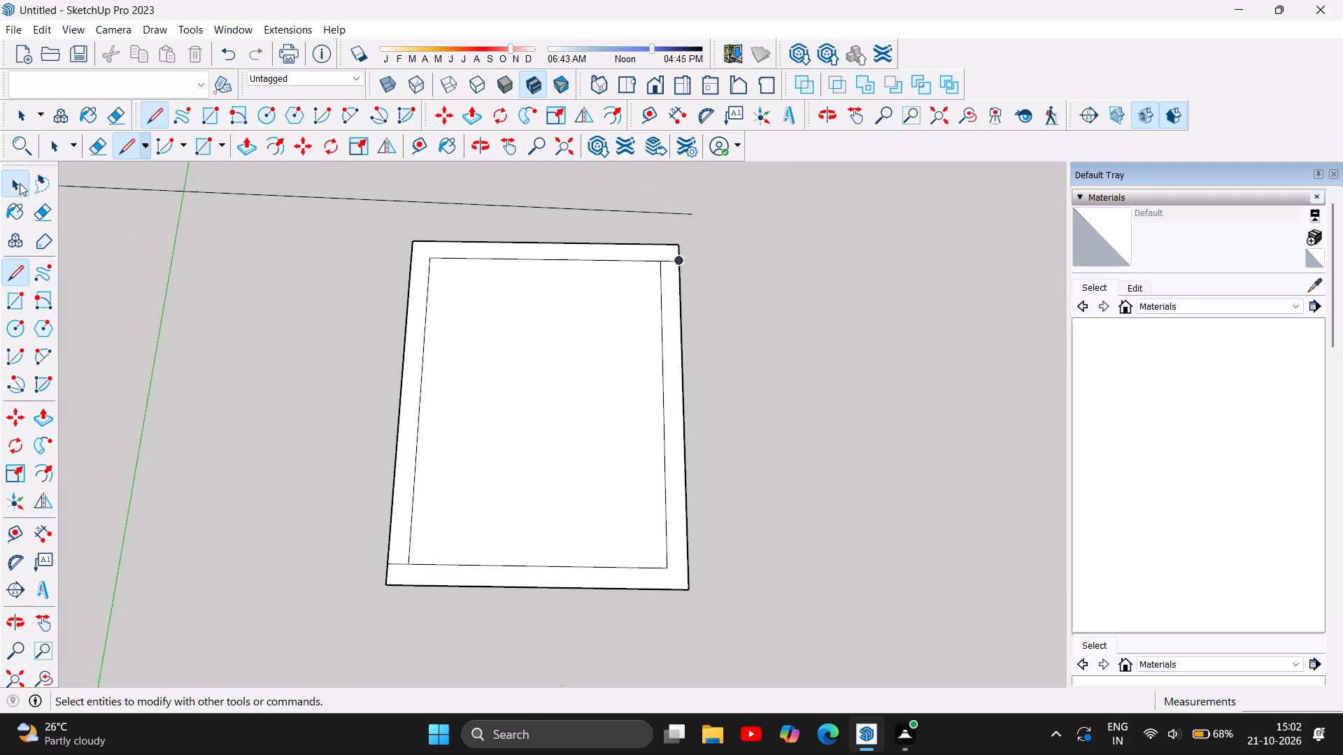
Push/Pull the L-shaped border strip along the left and far sides up 11' to form two walls.
scroll(473, 308, "up", 1)
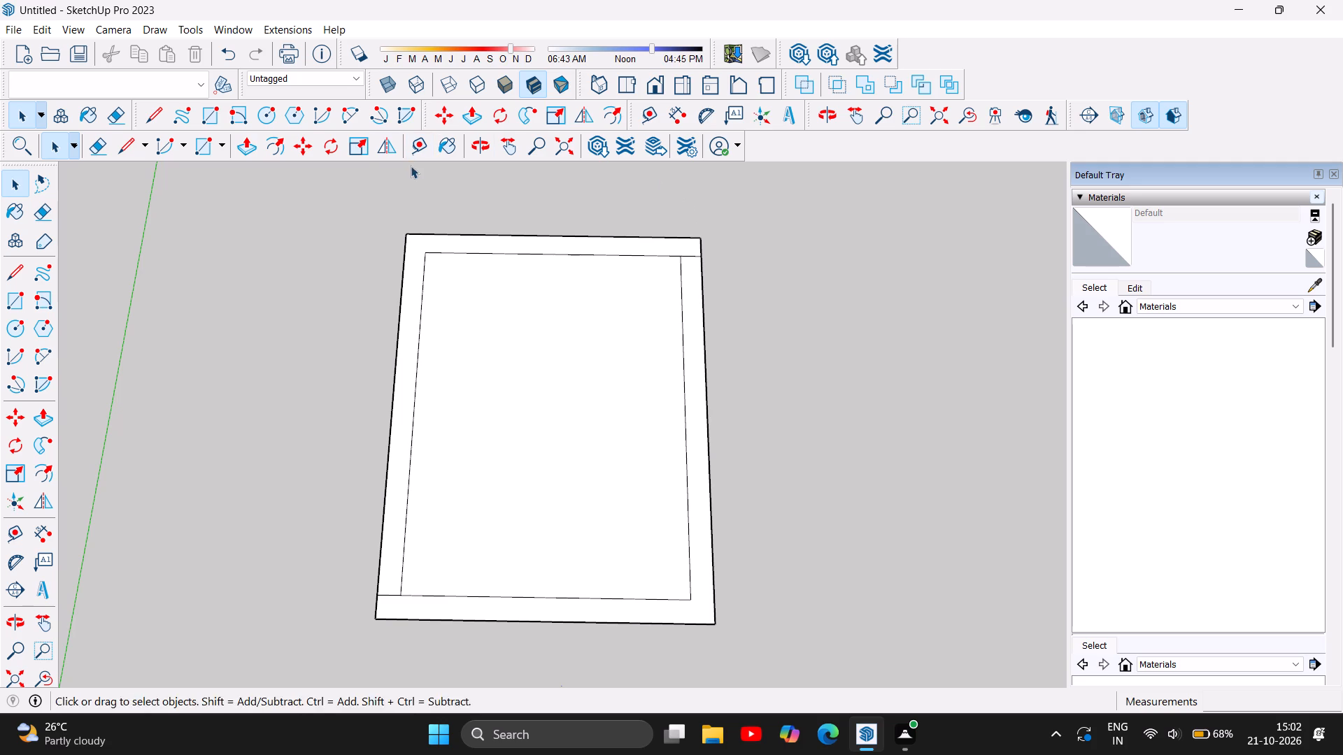
left_click(250, 147)
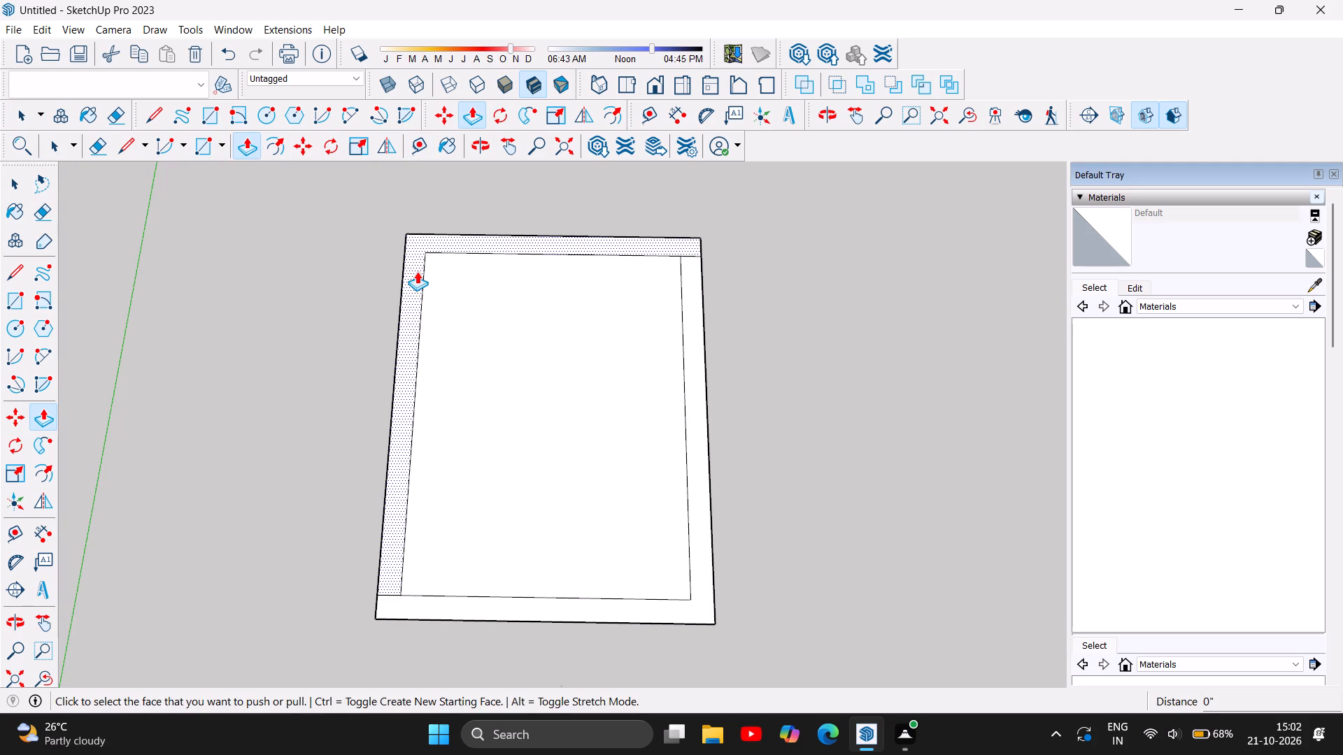
left_click(417, 271)
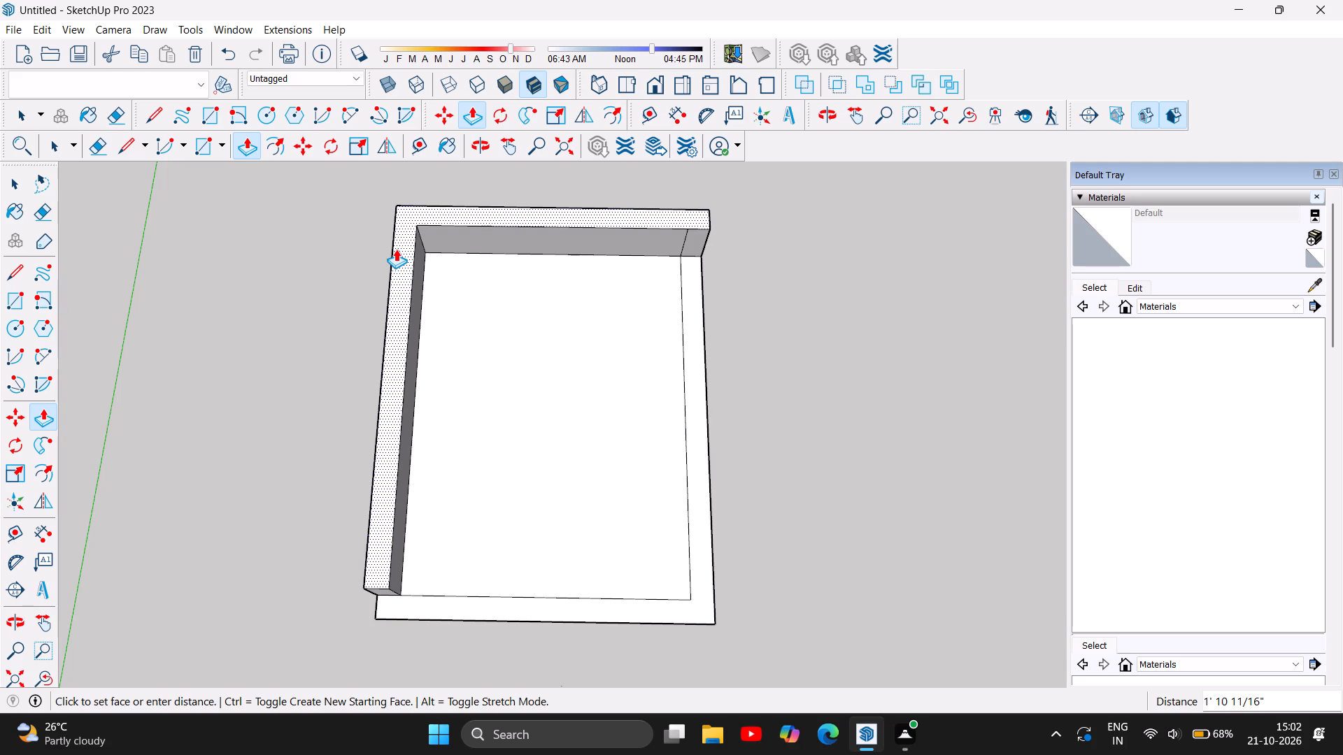
key("1")
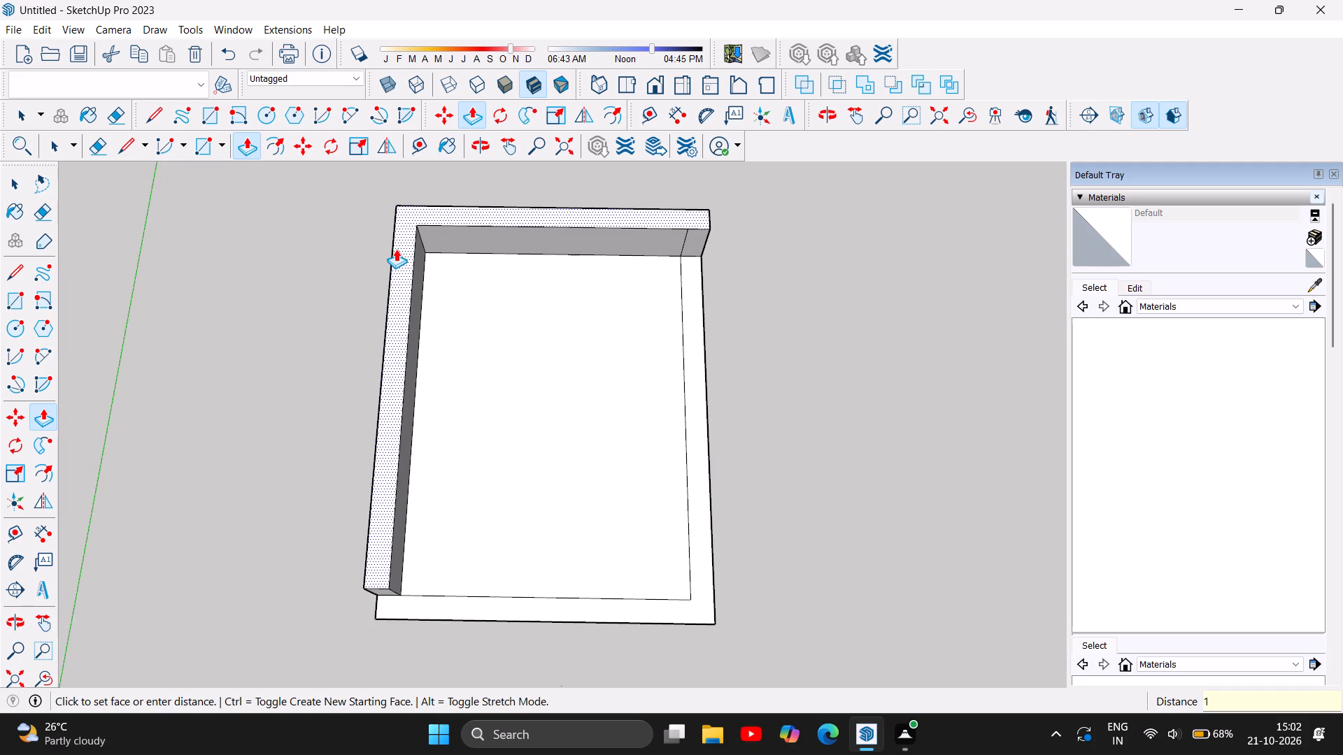
key("1")
key("apostrophe")
key("Return")
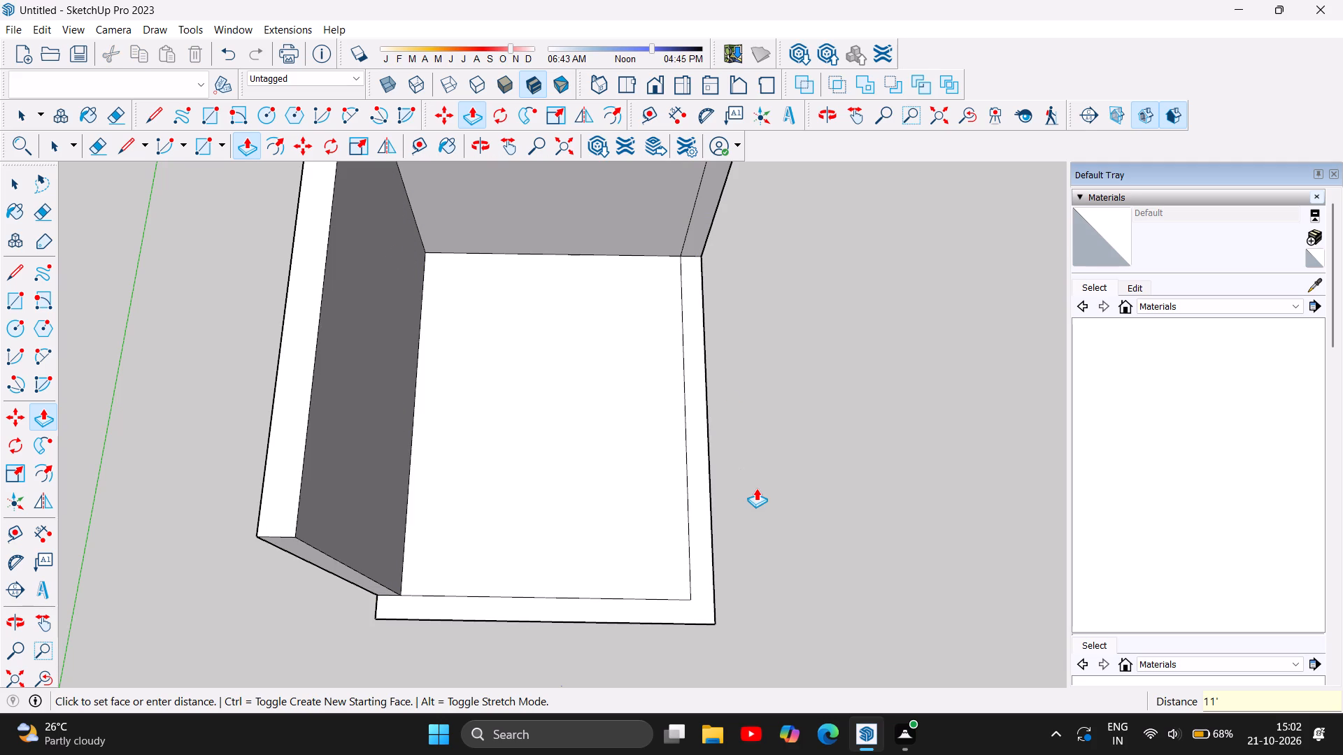
Examine the two raised walls and the floor from several angles, including the inside corner.
scroll(746, 568, "down", 4)
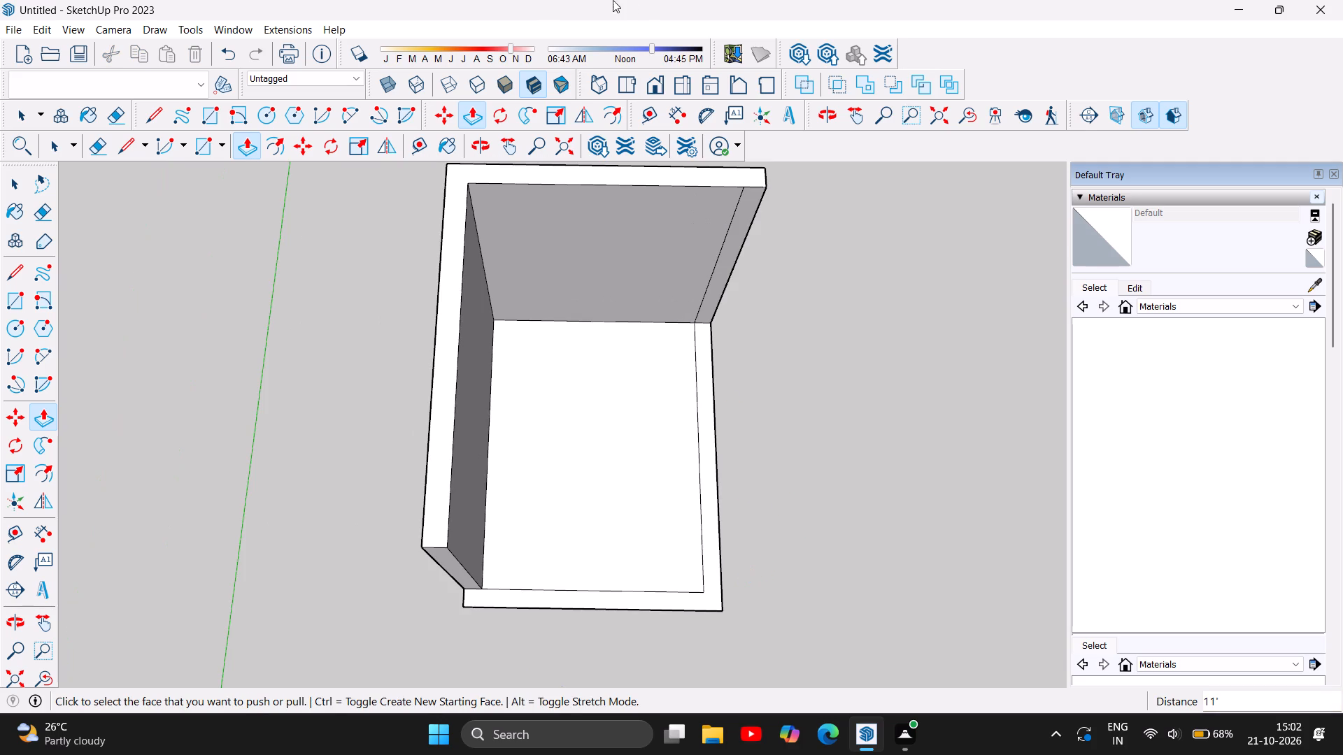
left_click(476, 143)
left_click_drag(797, 429, 640, 238)
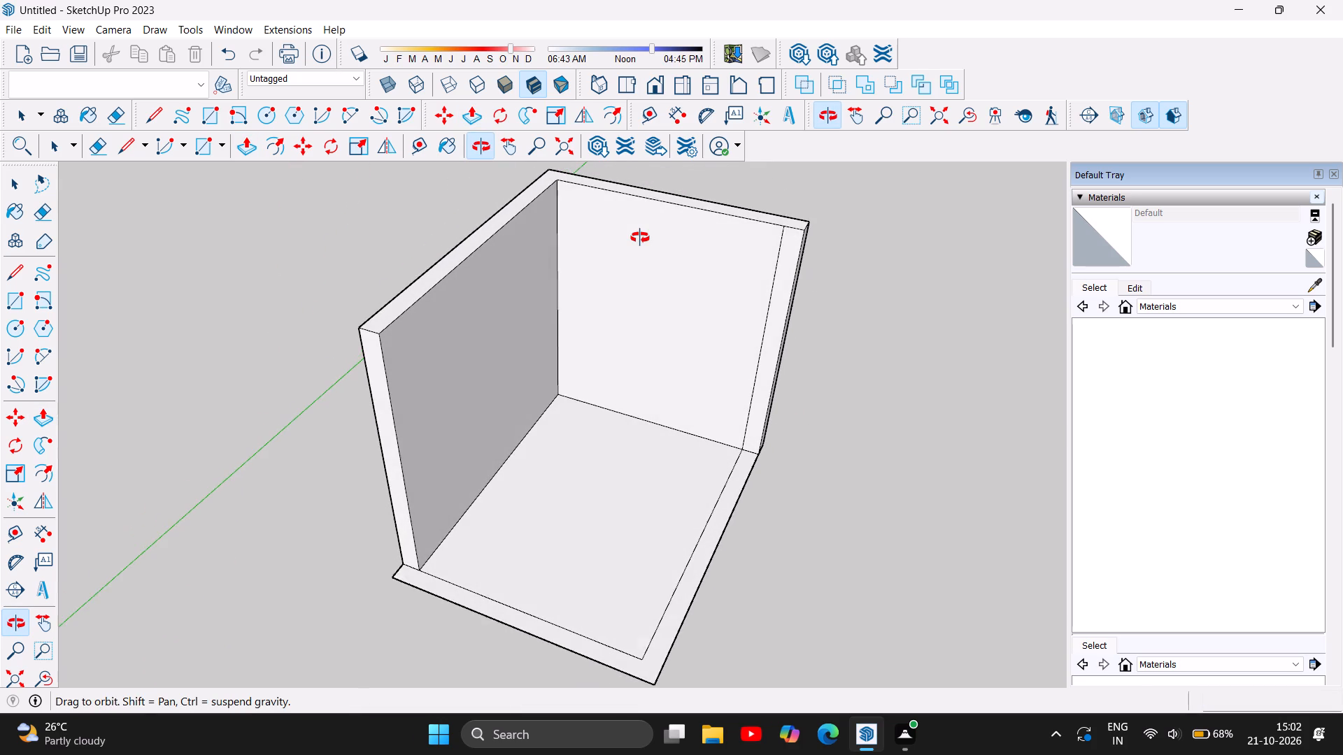
left_click_drag(640, 238, 642, 236)
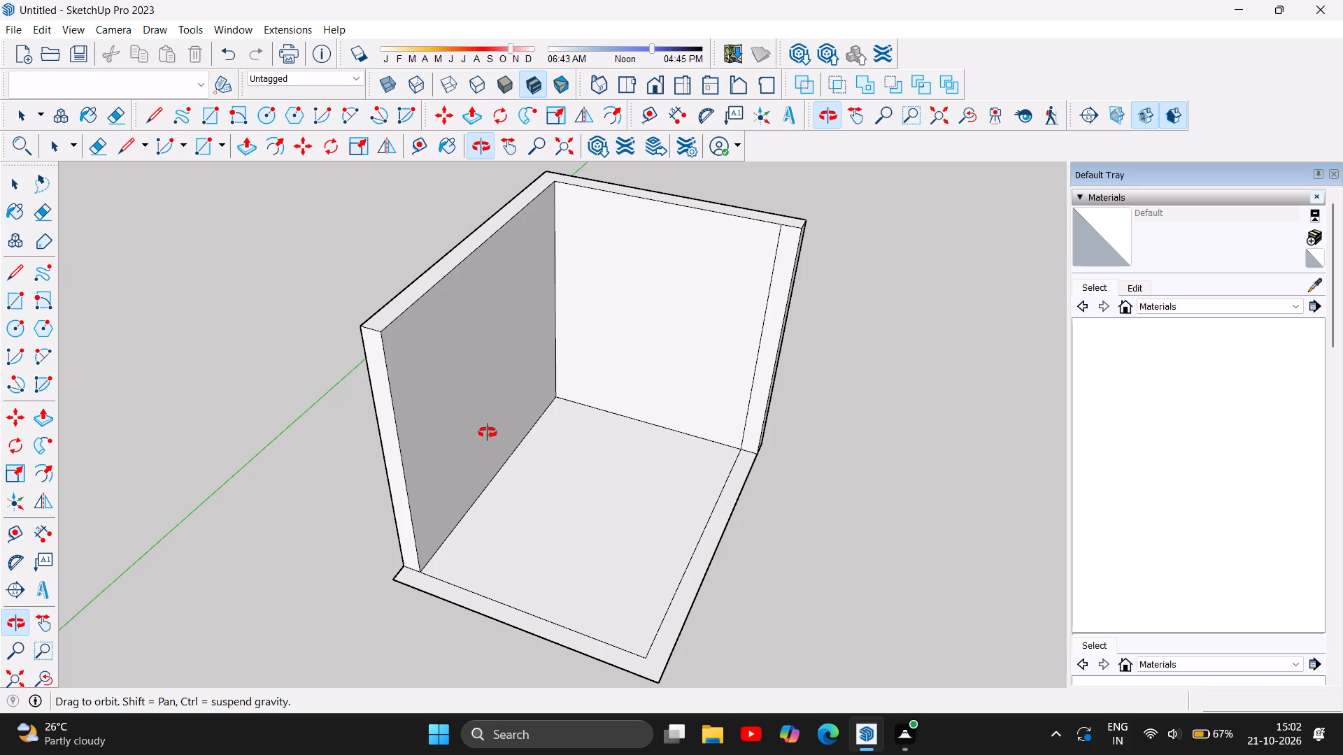
left_click_drag(669, 465, 620, 467)
left_click_drag(322, 593, 369, 582)
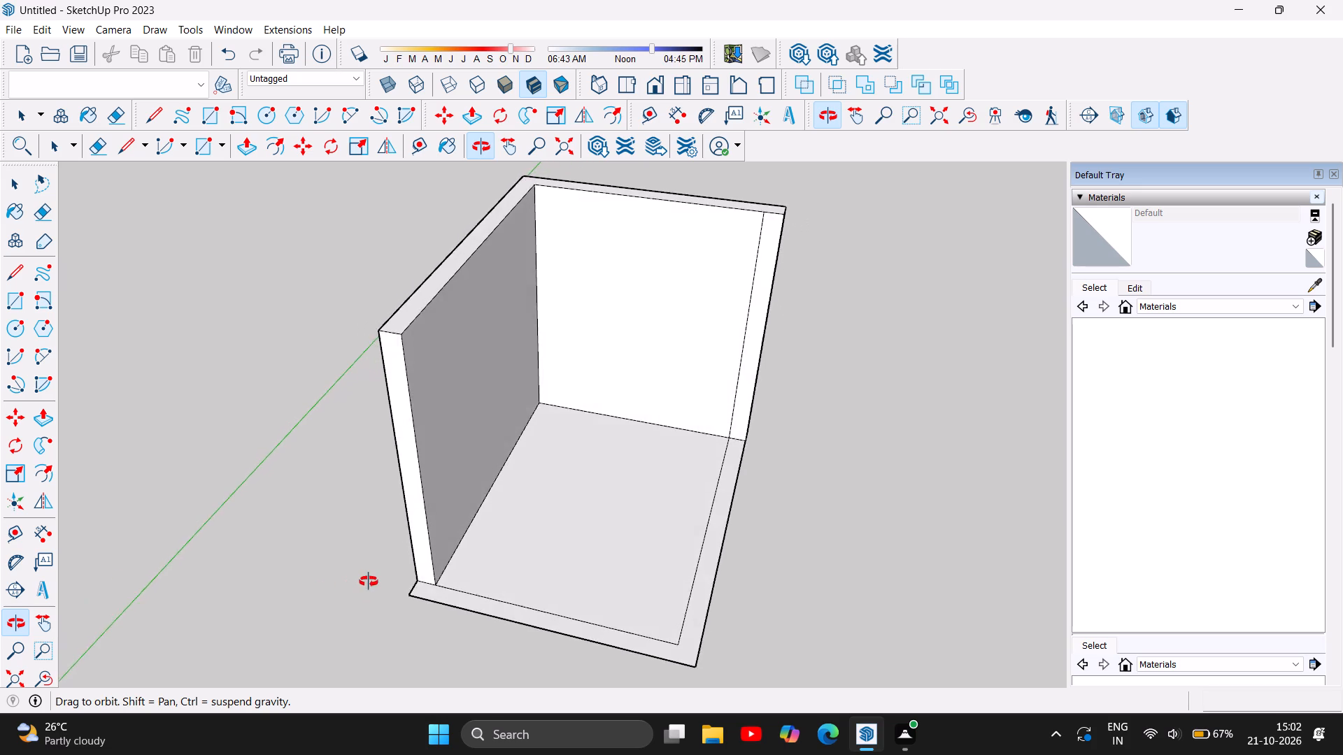
left_click_drag(369, 582, 299, 549)
scroll(721, 271, "up", 2)
scroll(682, 420, "up", 1)
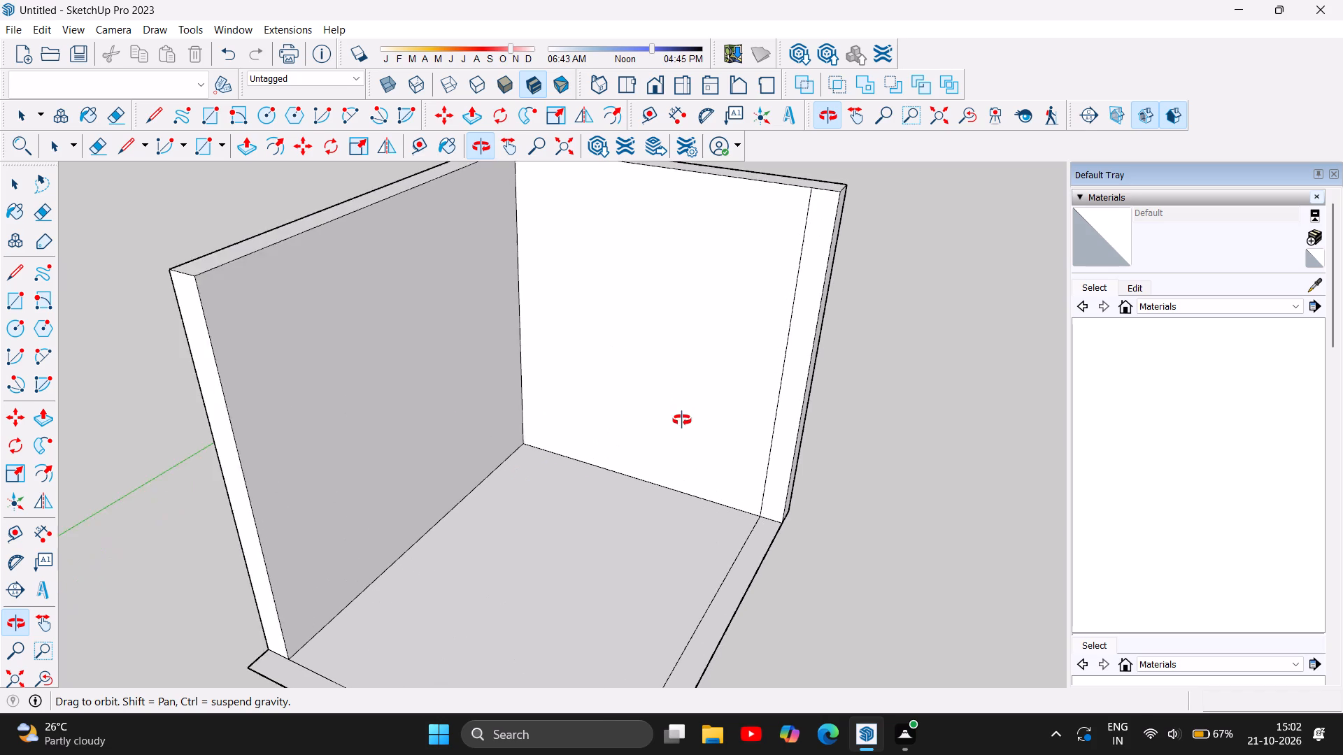
scroll(682, 420, "up", 3)
left_click_drag(471, 666, 523, 585)
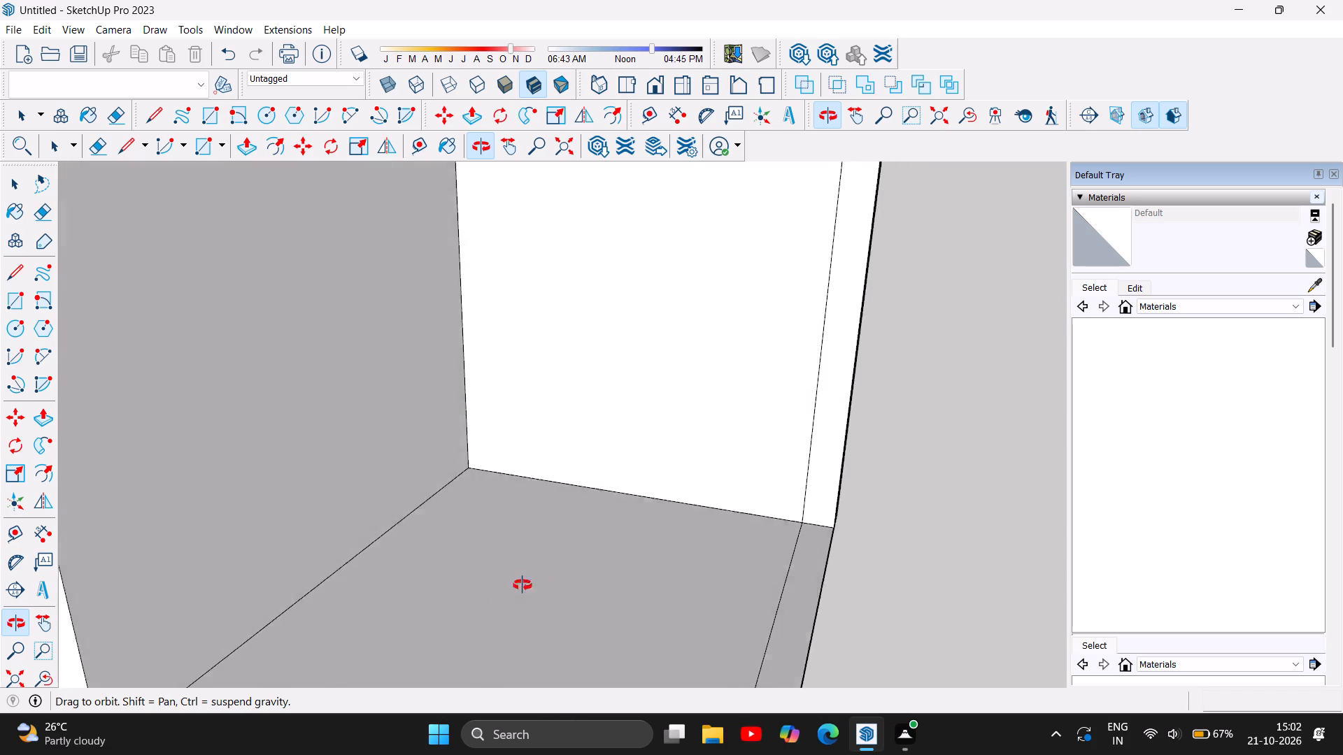
left_click_drag(523, 585, 559, 540)
scroll(490, 540, "down", 7)
scroll(568, 384, "up", 2)
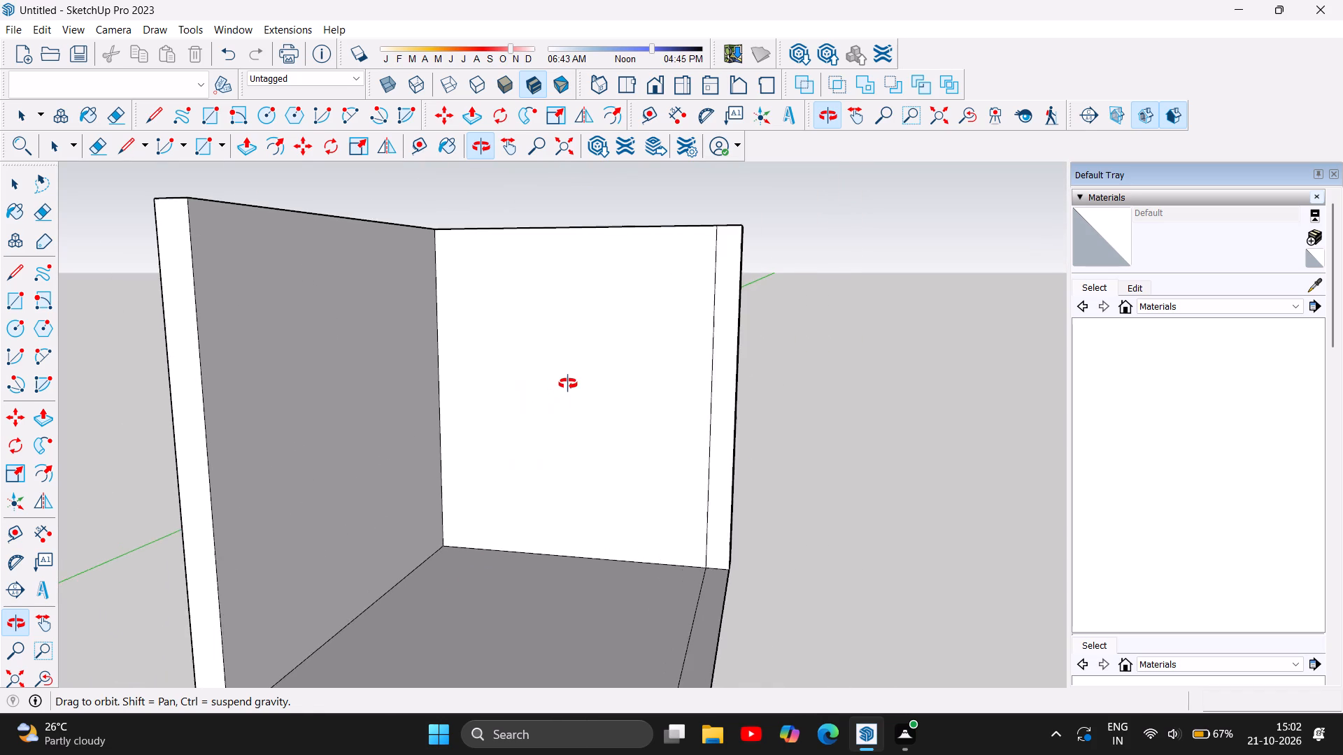
scroll(568, 384, "up", 2)
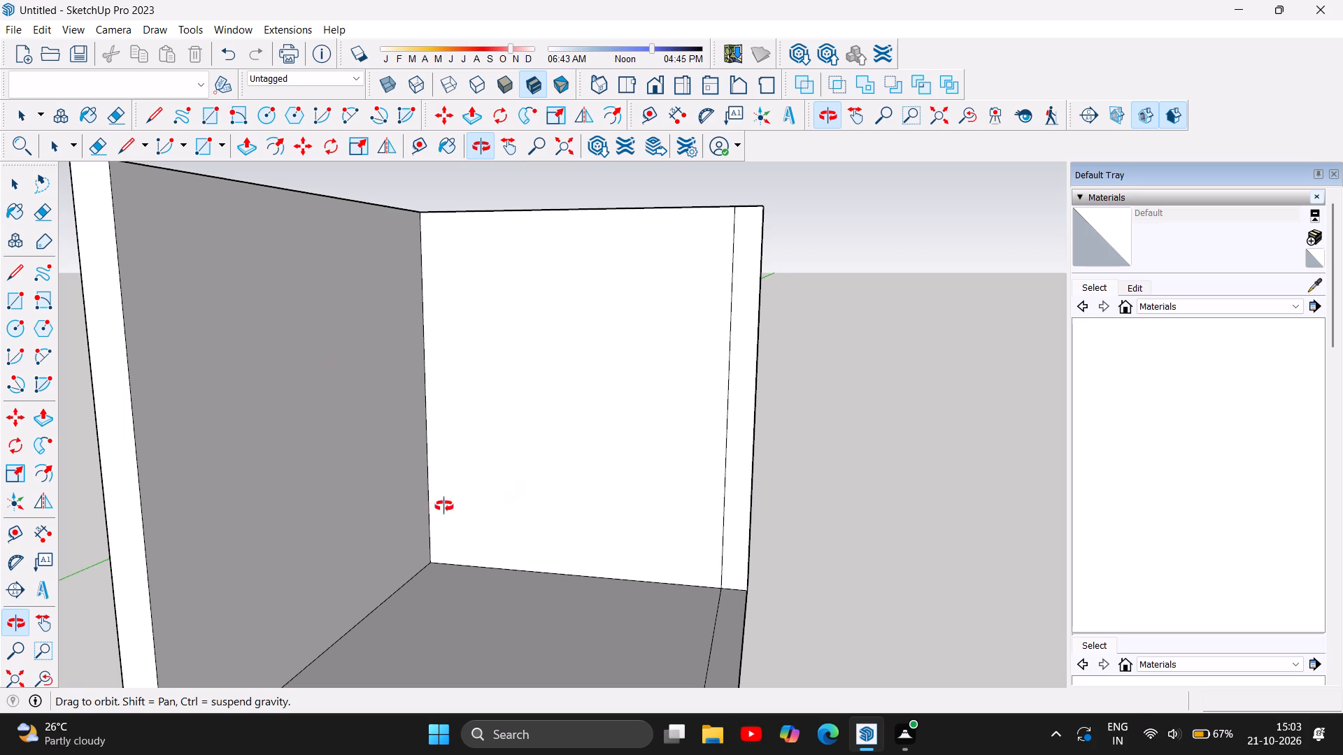
scroll(400, 510, "down", 3)
scroll(511, 527, "down", 2)
scroll(528, 517, "up", 3)
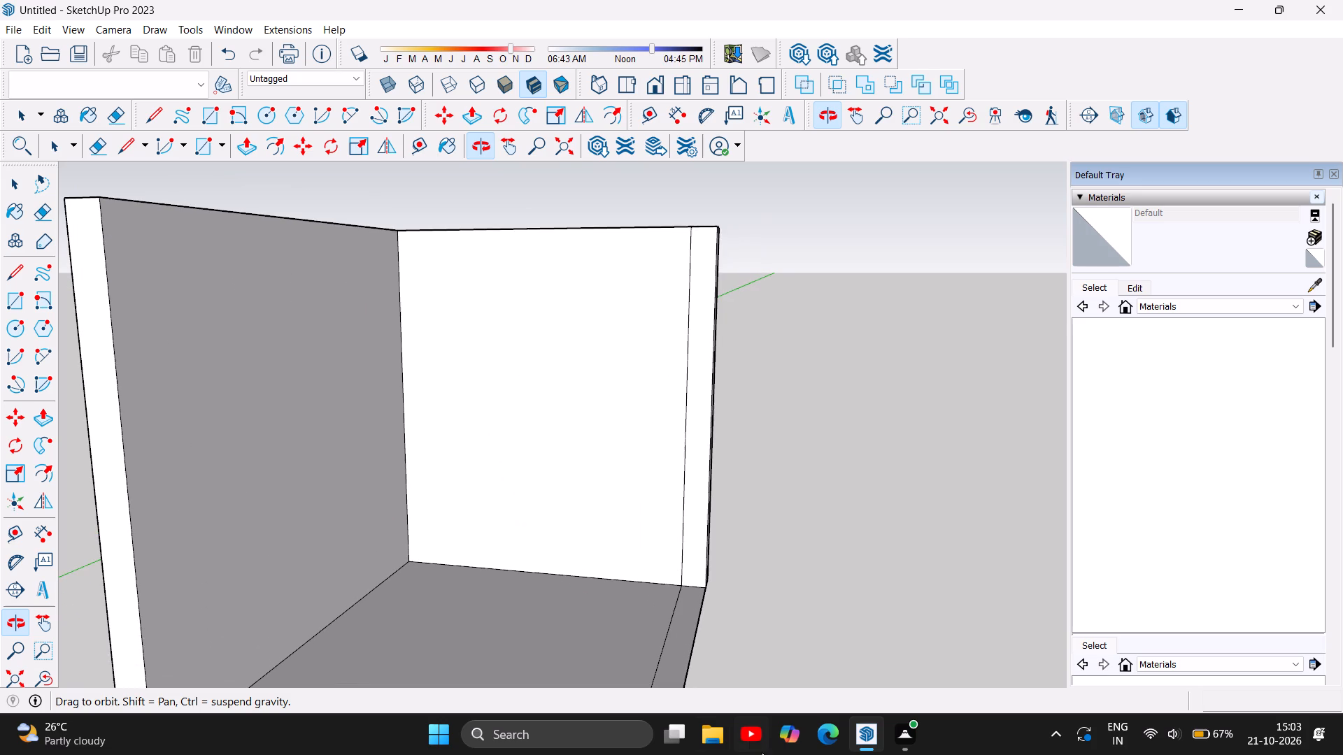
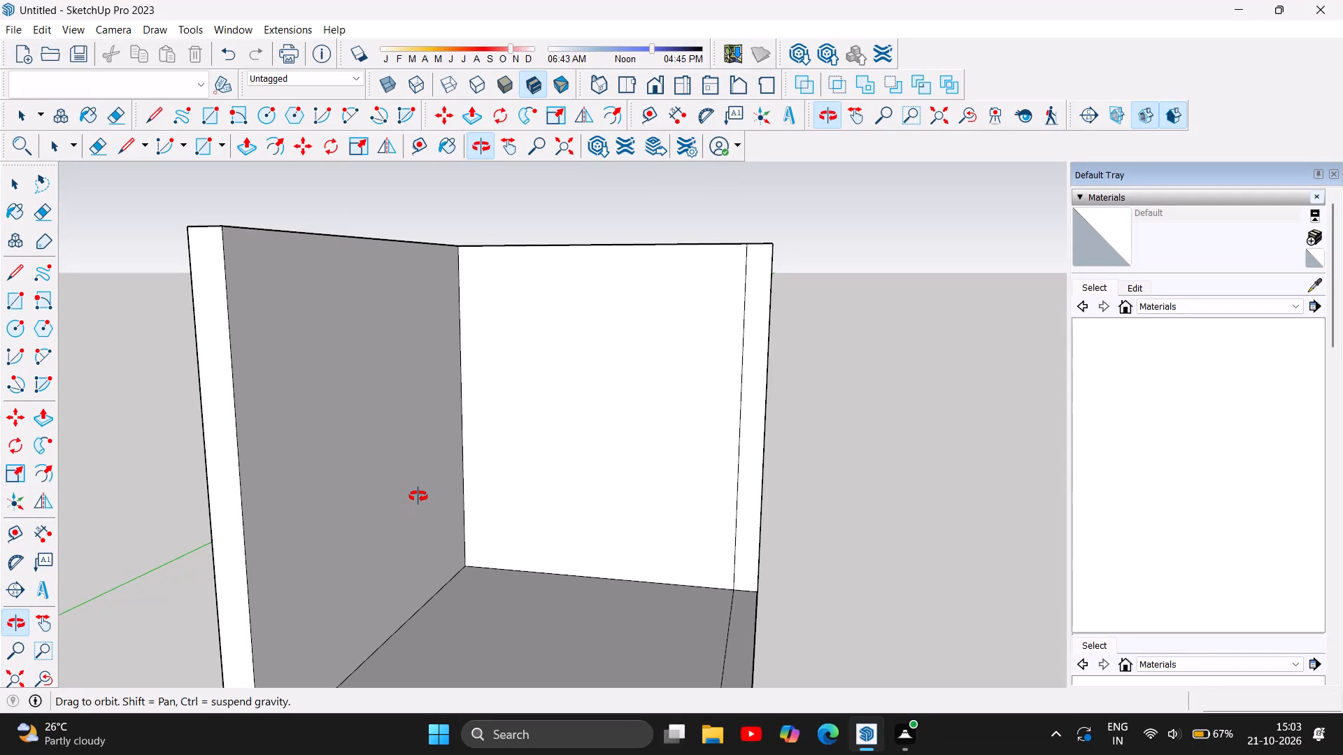
Examine the two raised walls, their inner corner and the floor from several distances and angles.
scroll(260, 533, "down", 3)
scroll(479, 596, "down", 2)
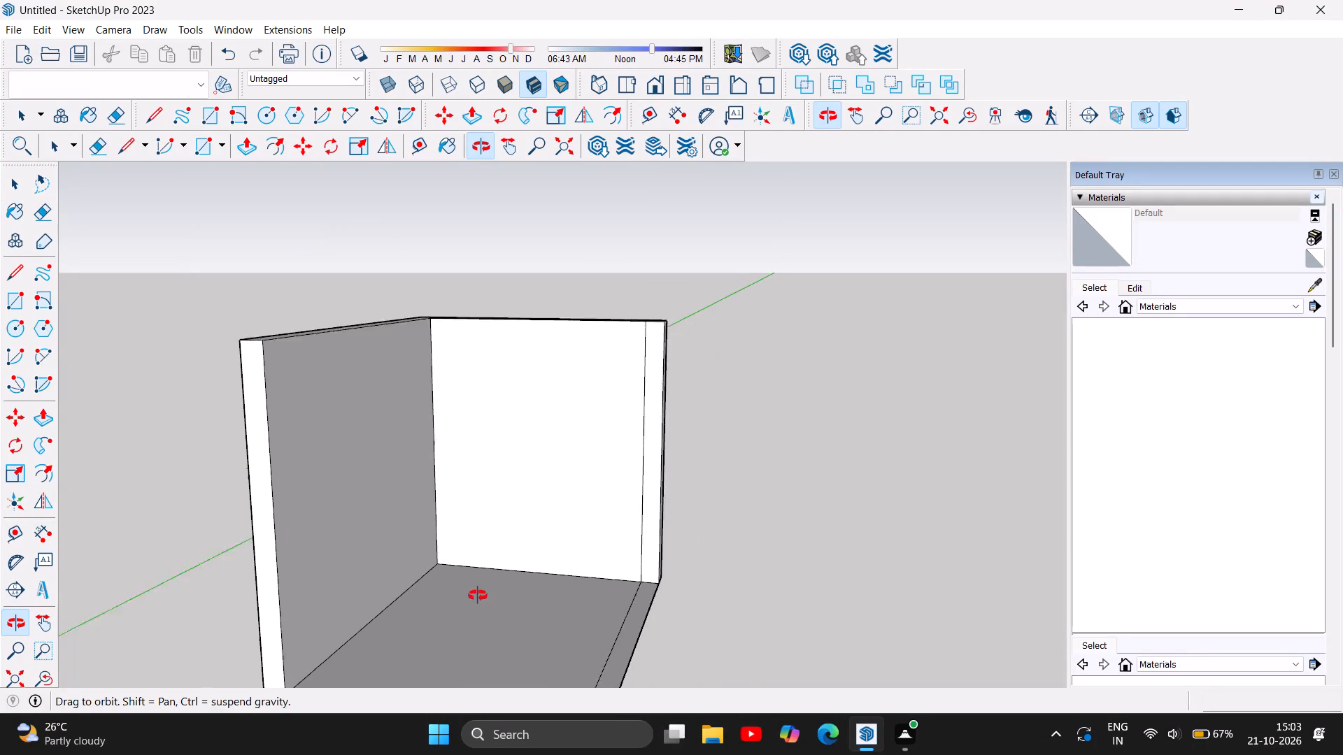
scroll(478, 596, "down", 2)
scroll(604, 607, "up", 3)
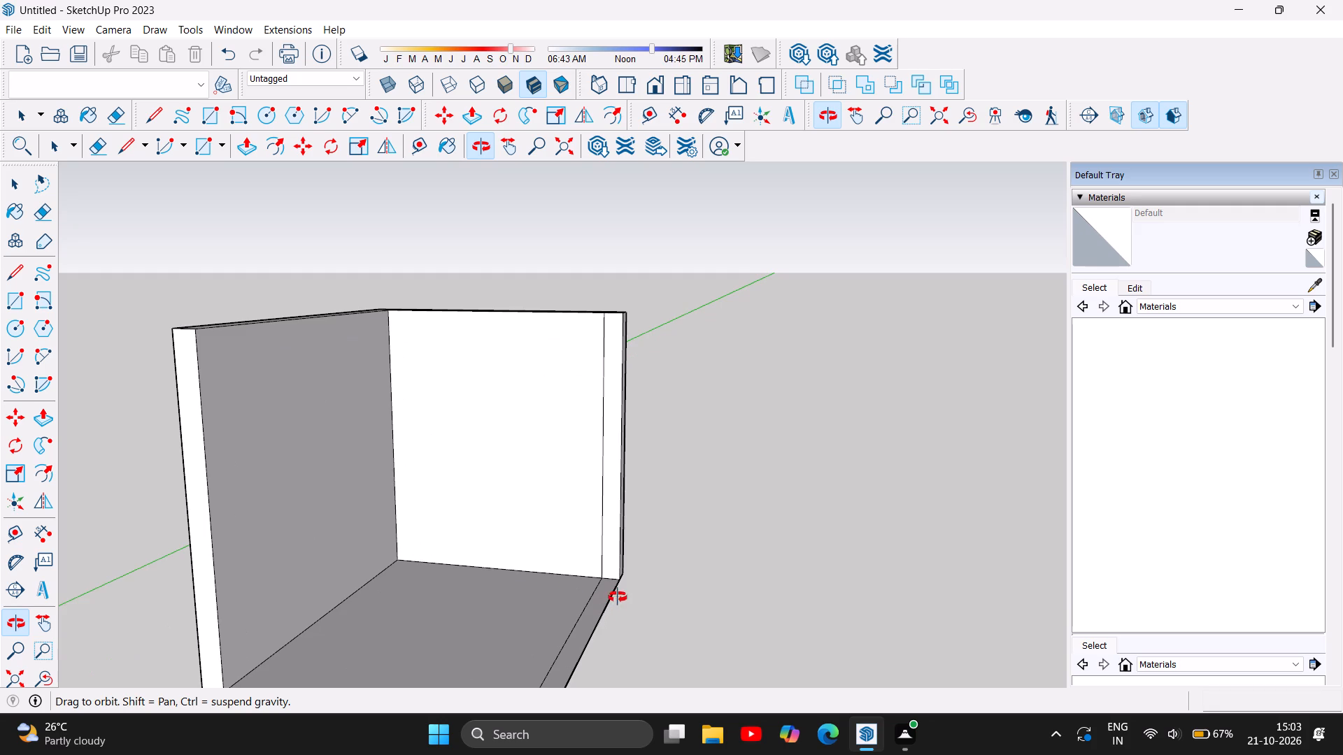
scroll(410, 565, "down", 3)
scroll(534, 411, "up", 5)
scroll(587, 351, "up", 5)
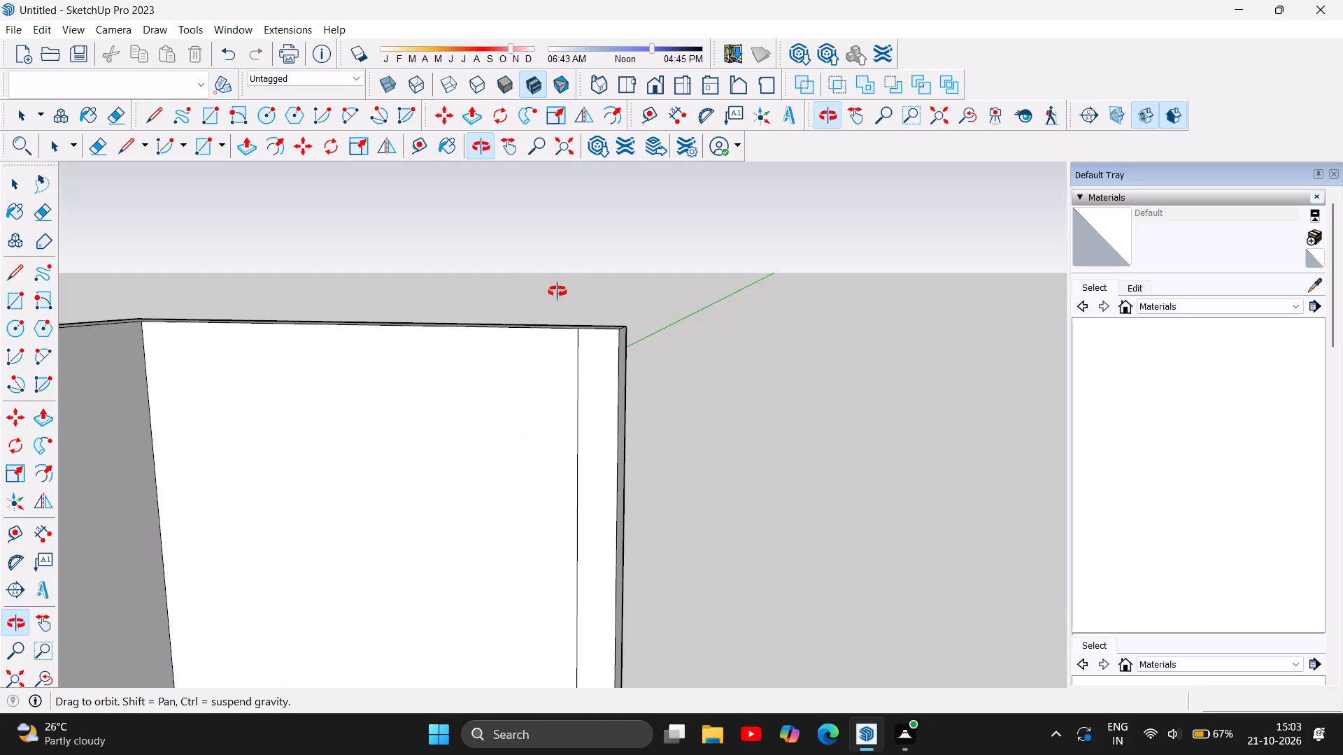
scroll(698, 326, "down", 10)
scroll(553, 595, "up", 4)
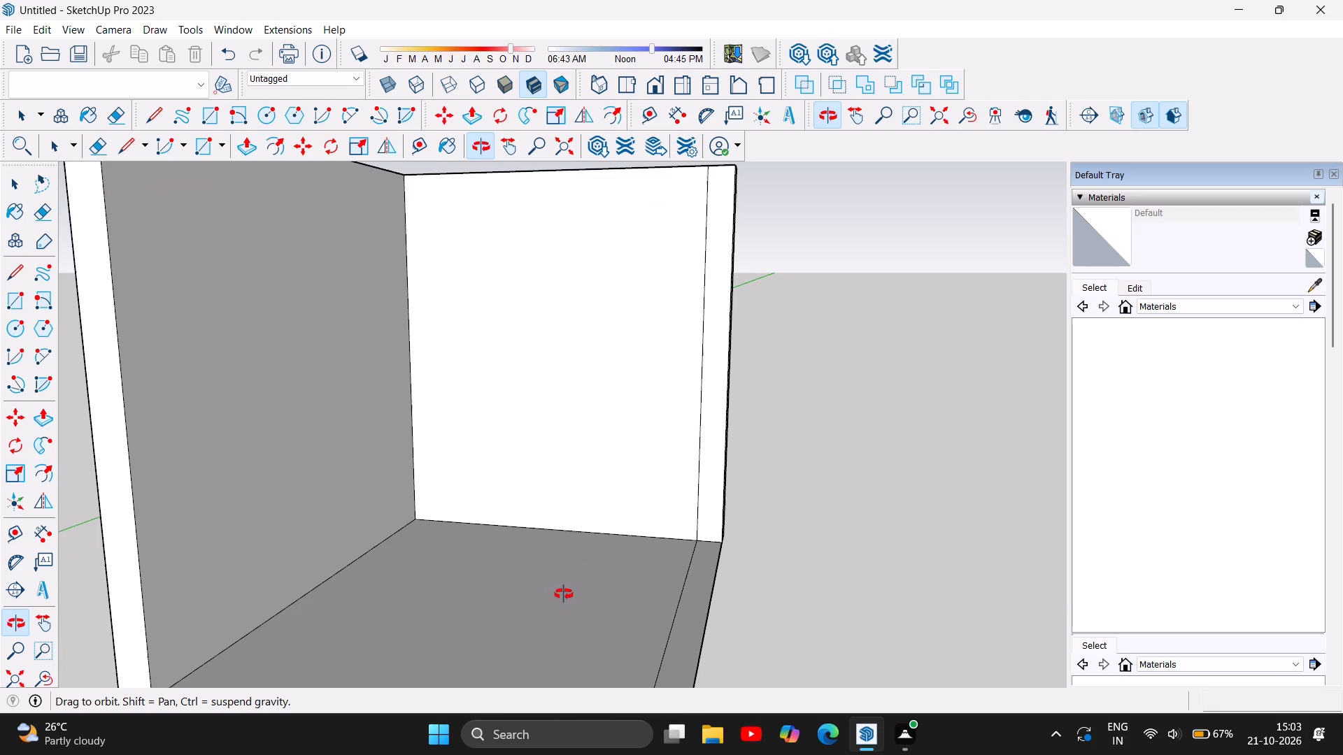
scroll(564, 594, "up", 1)
left_click_drag(418, 524, 425, 558)
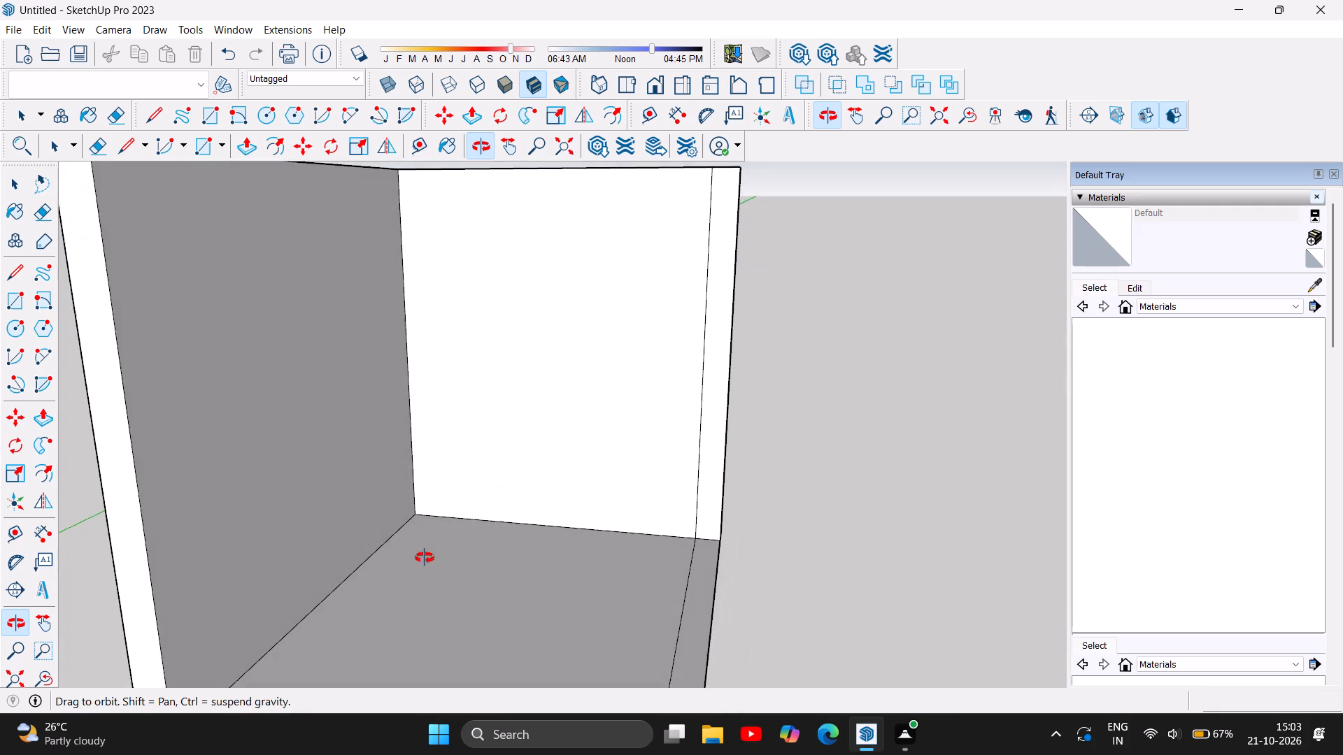
left_click_drag(425, 558, 424, 559)
scroll(474, 498, "down", 3)
left_click_drag(537, 423, 535, 499)
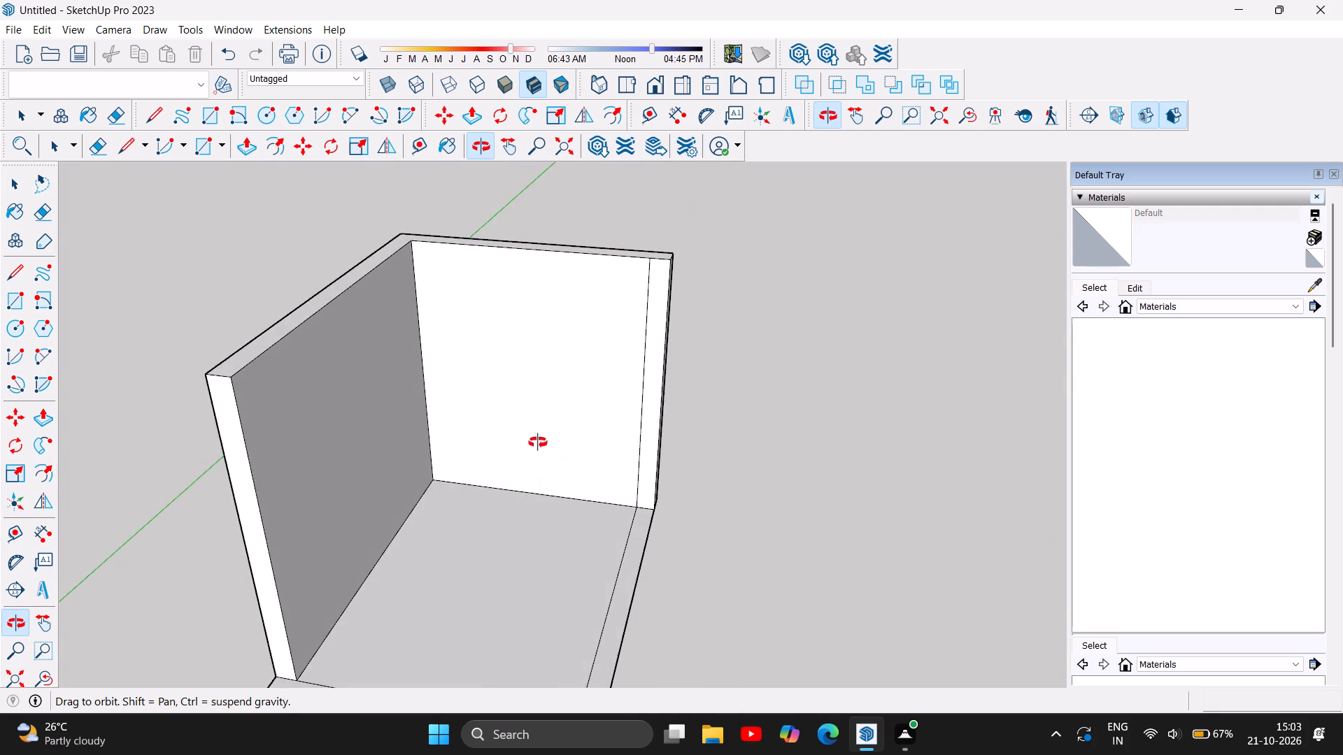
scroll(542, 420, "up", 5)
scroll(557, 479, "down", 3)
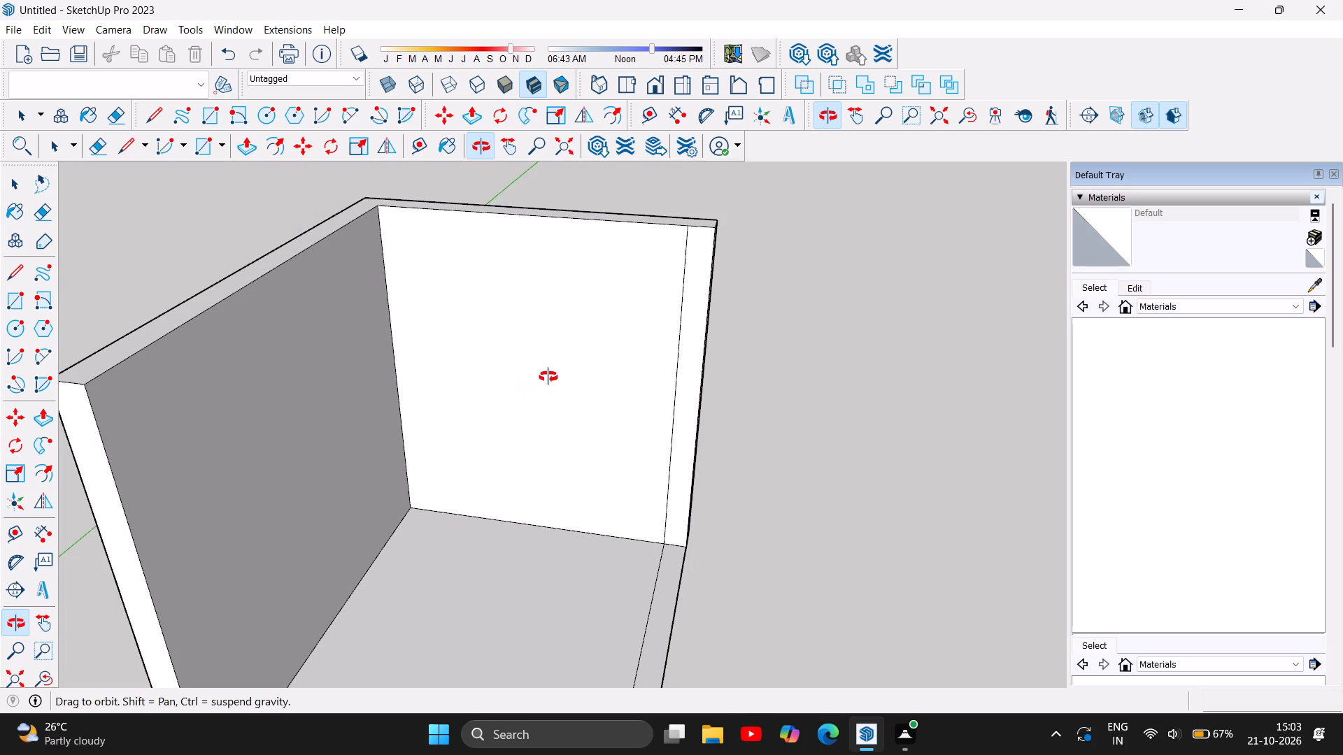
scroll(542, 369, "up", 1)
scroll(599, 426, "up", 1)
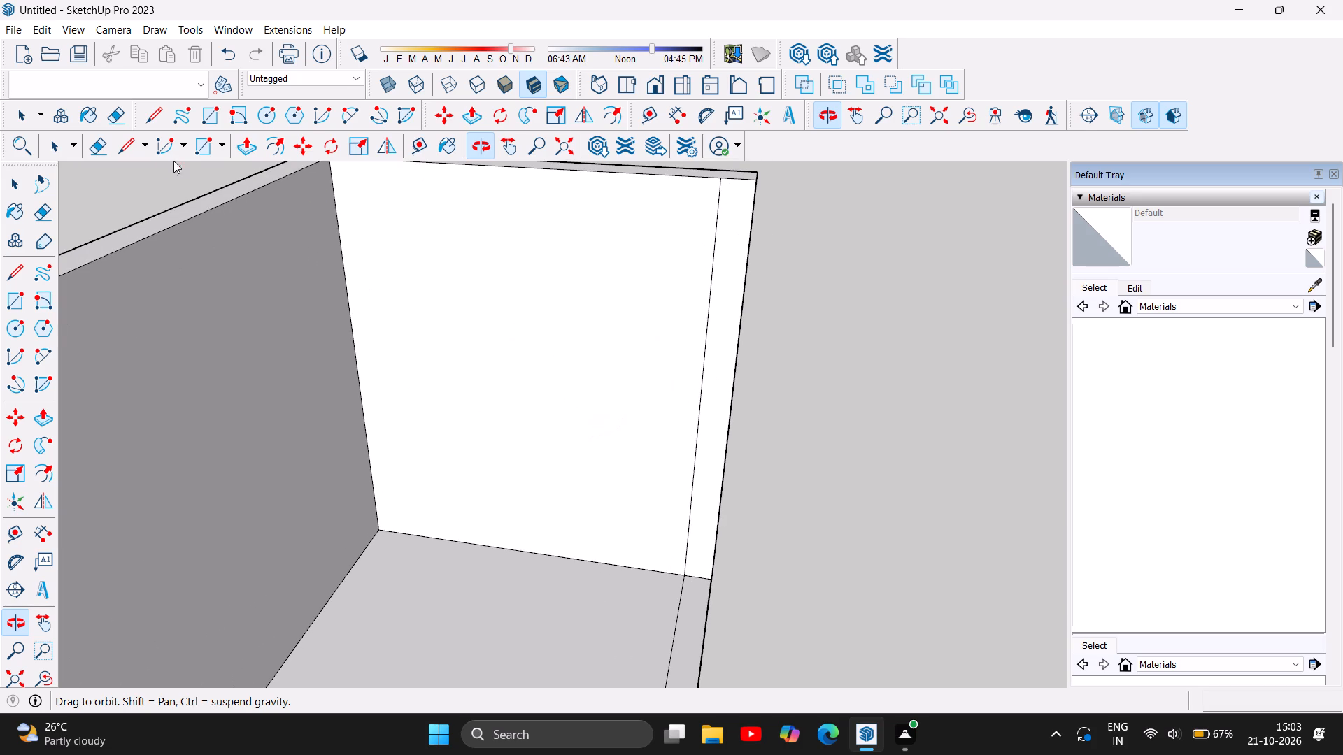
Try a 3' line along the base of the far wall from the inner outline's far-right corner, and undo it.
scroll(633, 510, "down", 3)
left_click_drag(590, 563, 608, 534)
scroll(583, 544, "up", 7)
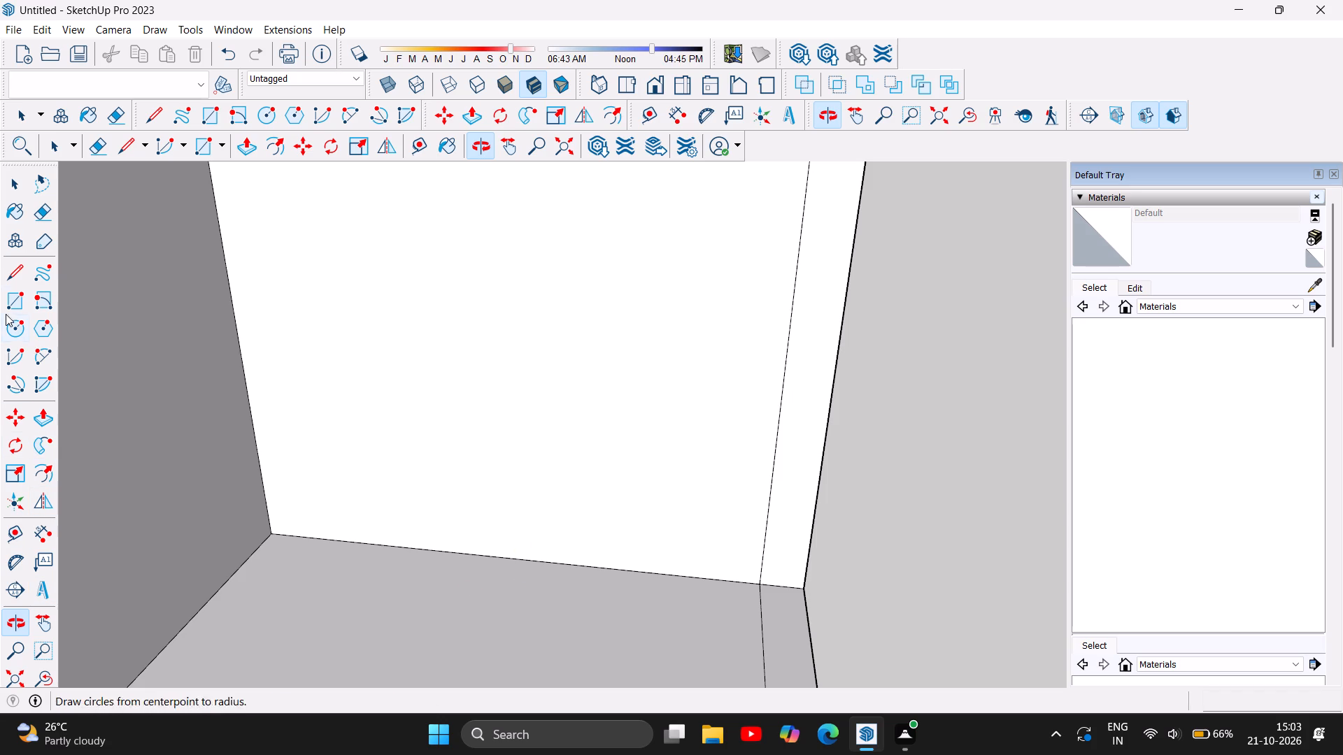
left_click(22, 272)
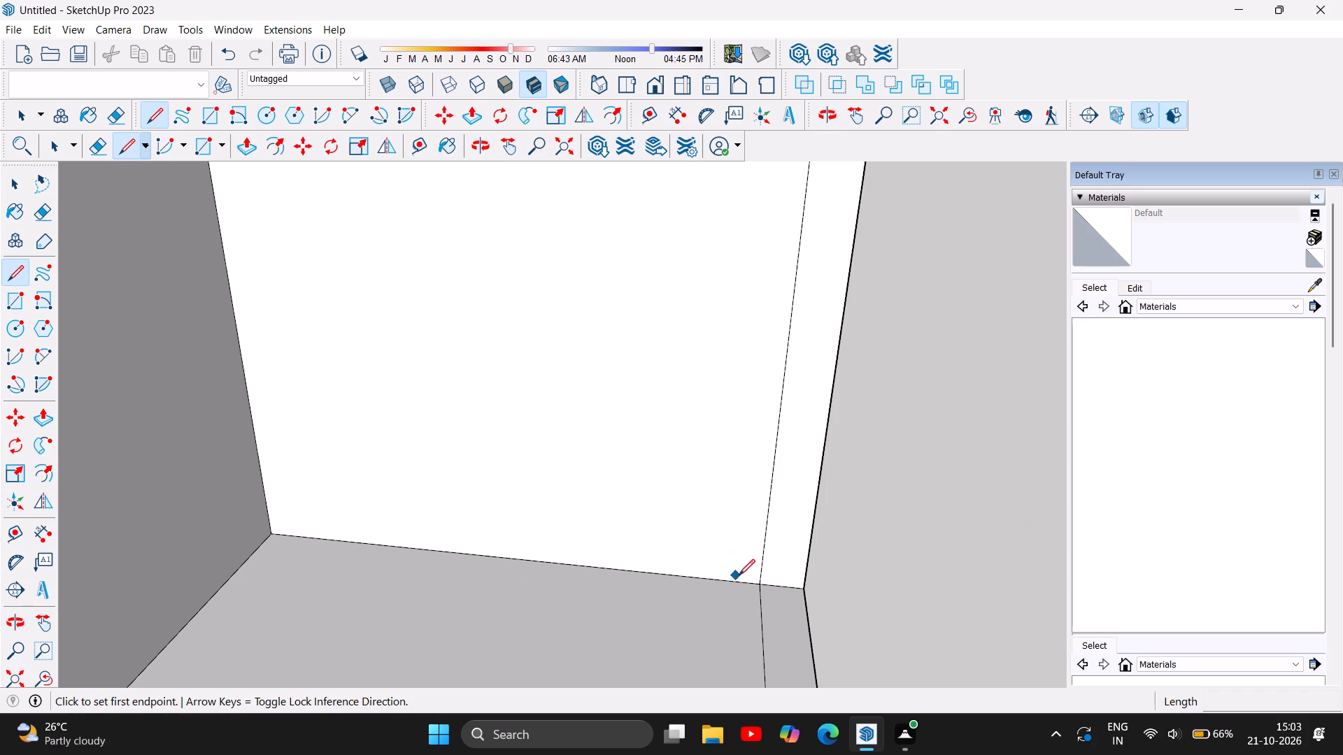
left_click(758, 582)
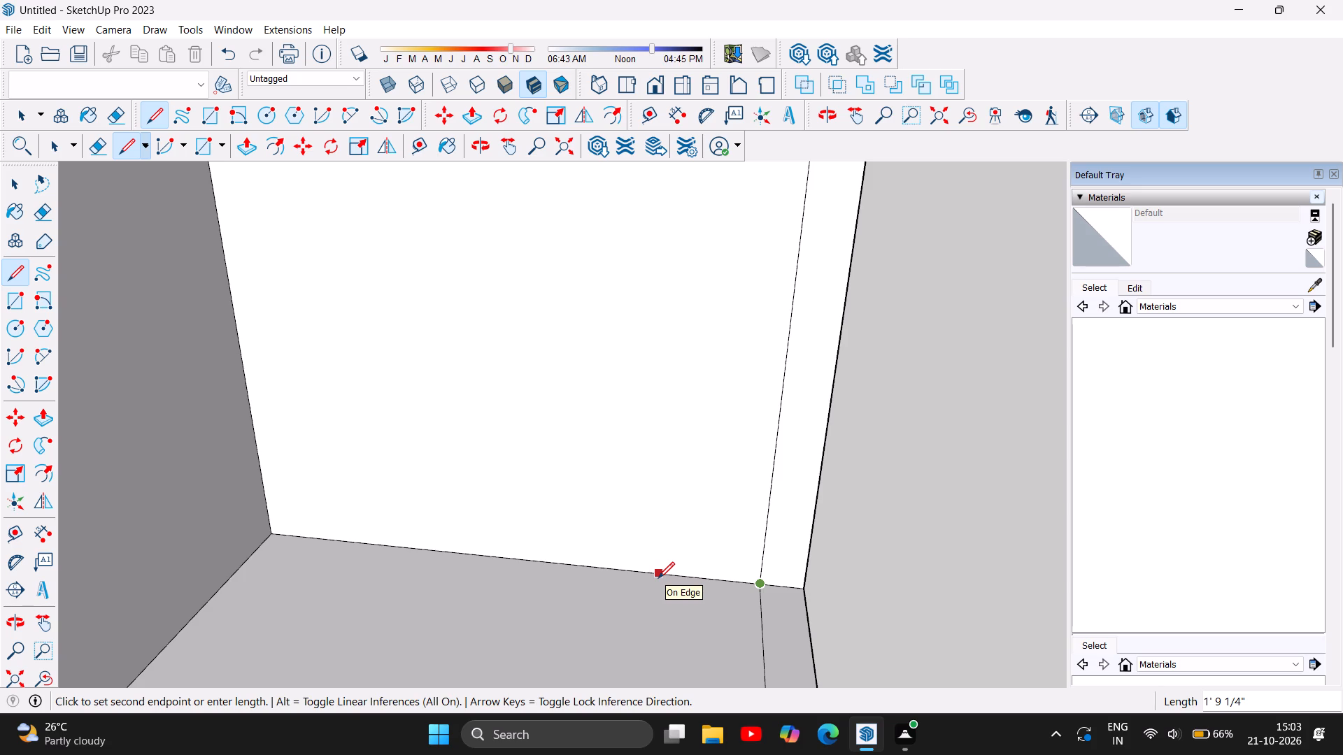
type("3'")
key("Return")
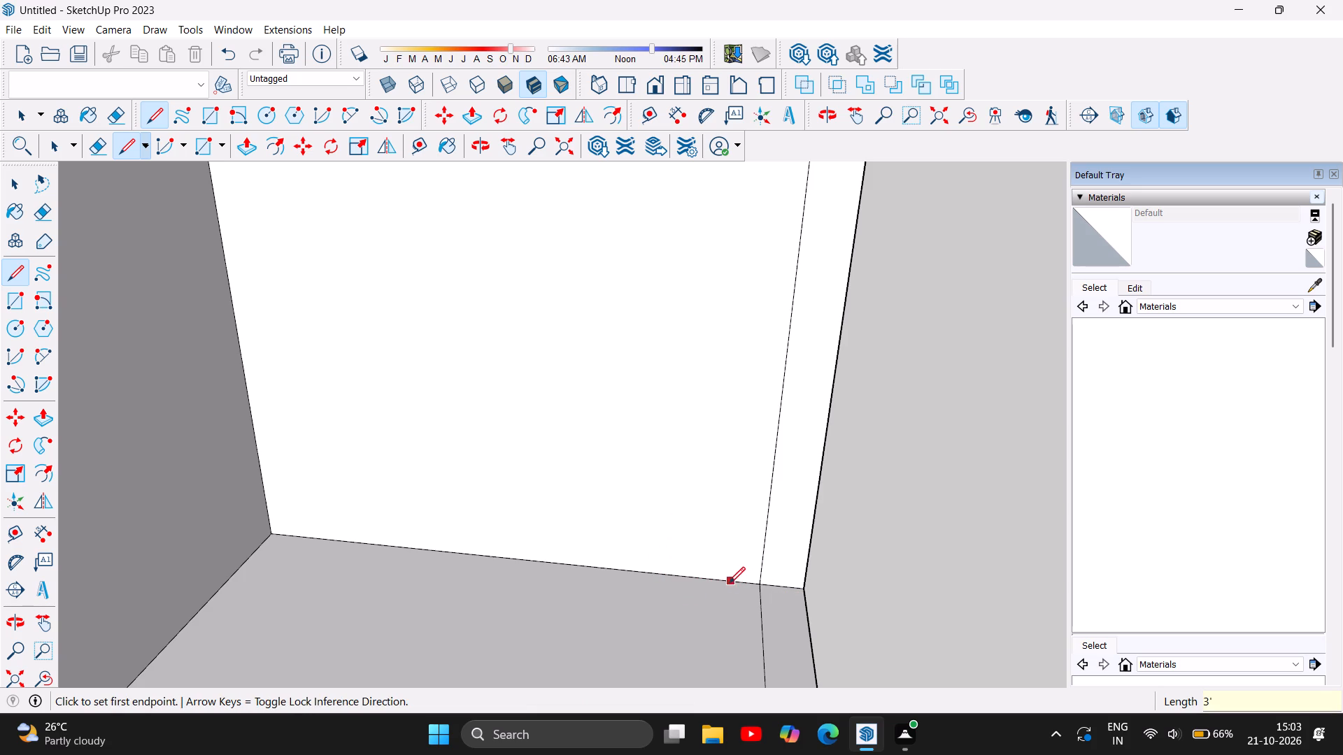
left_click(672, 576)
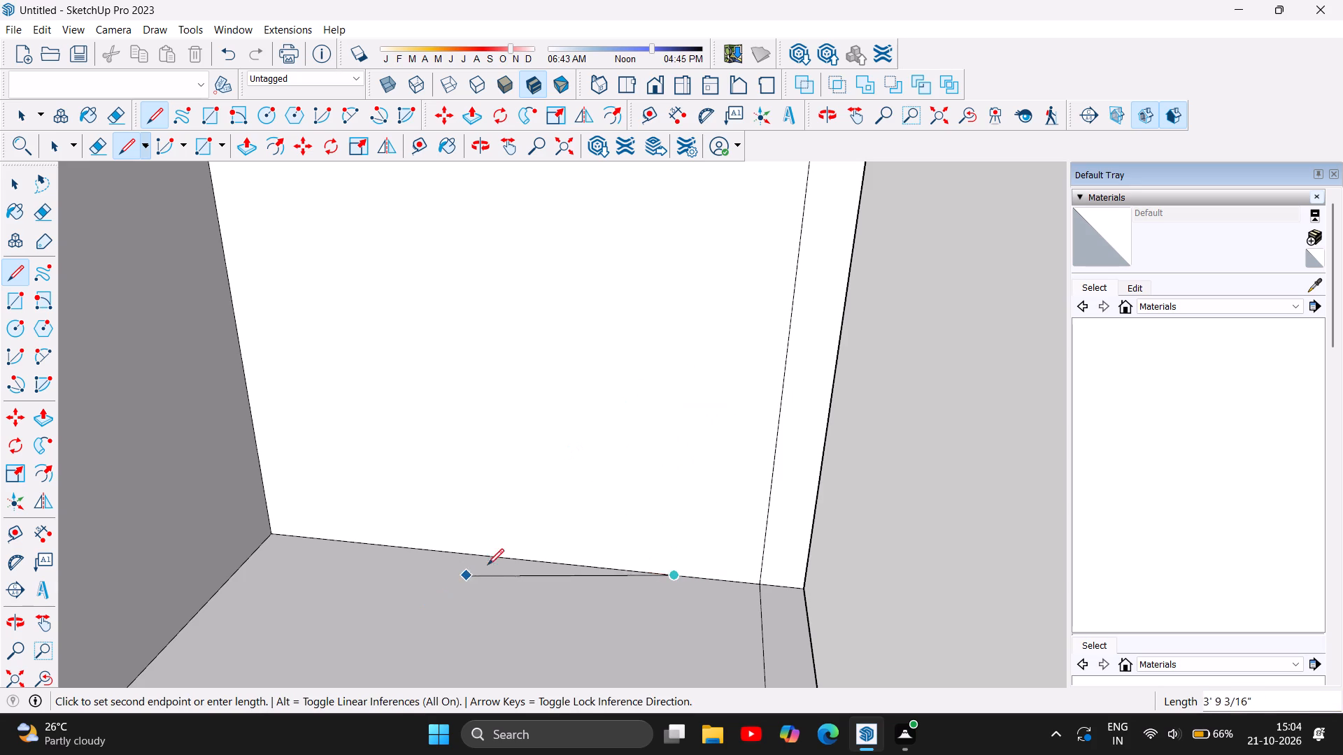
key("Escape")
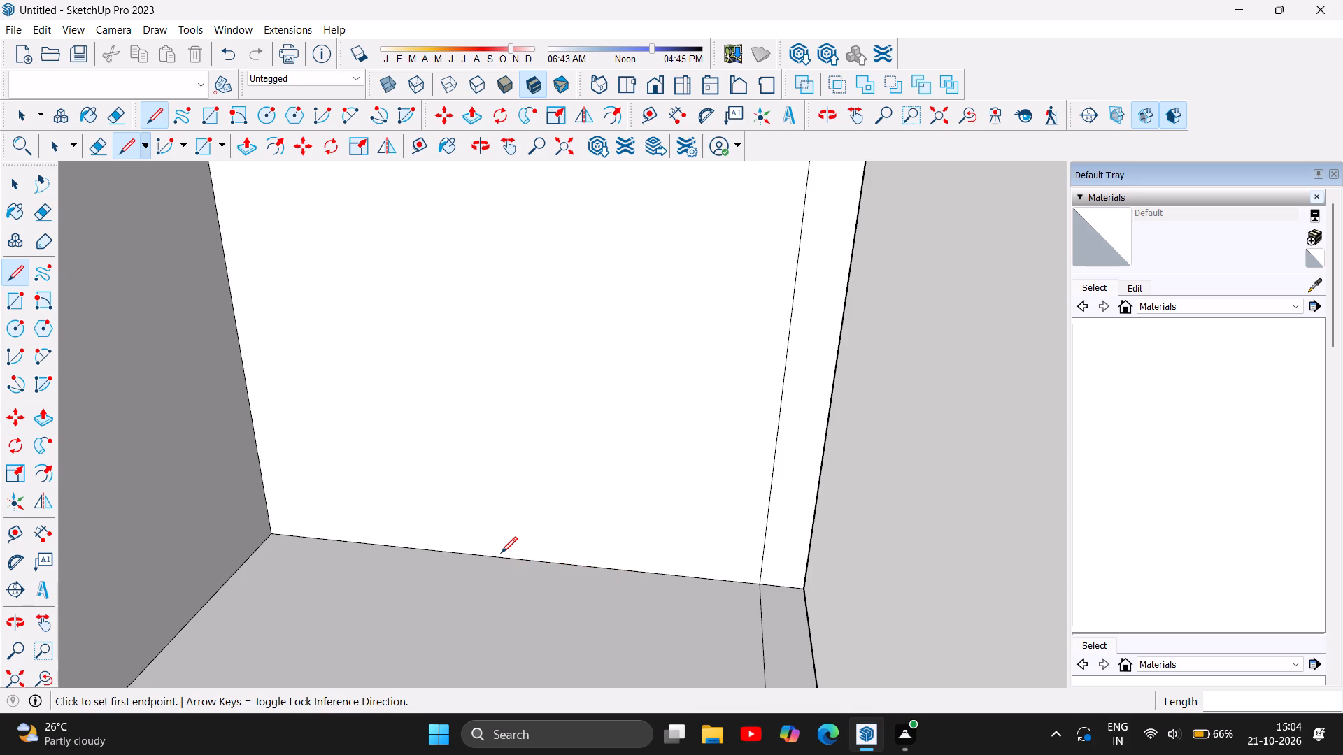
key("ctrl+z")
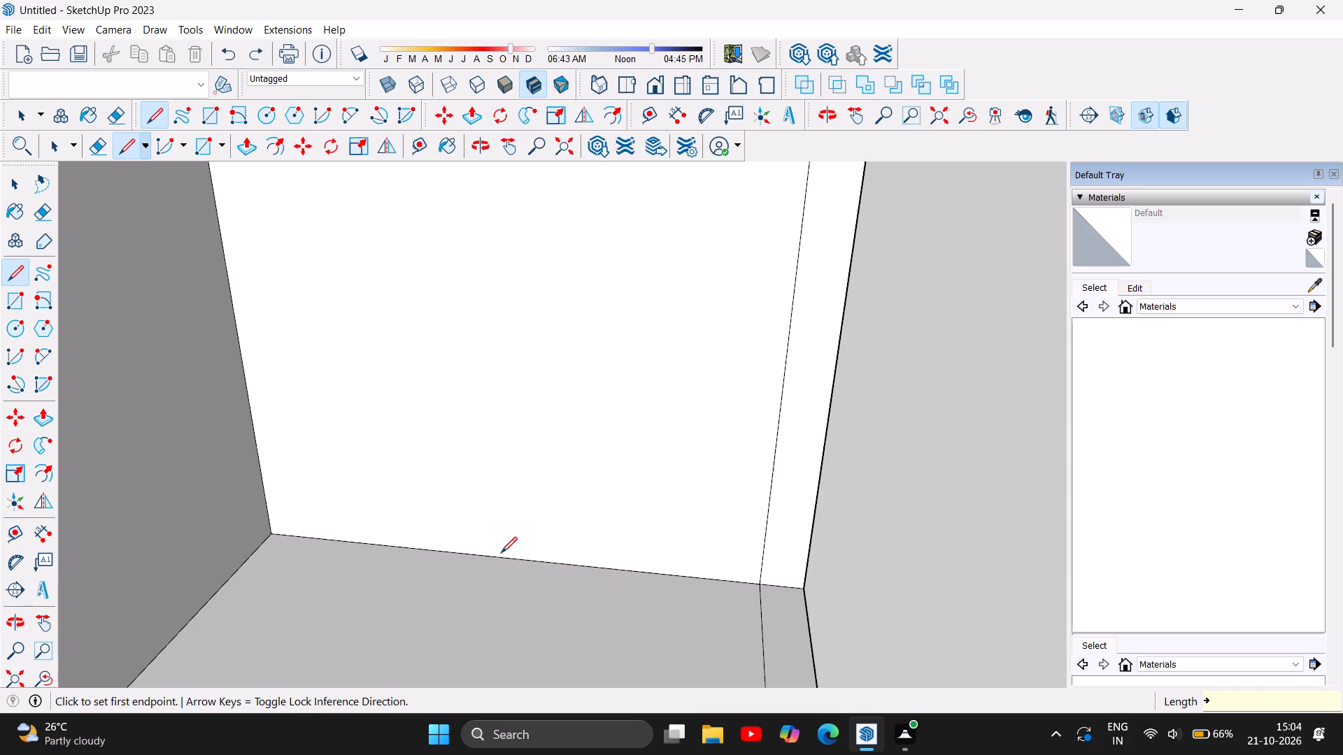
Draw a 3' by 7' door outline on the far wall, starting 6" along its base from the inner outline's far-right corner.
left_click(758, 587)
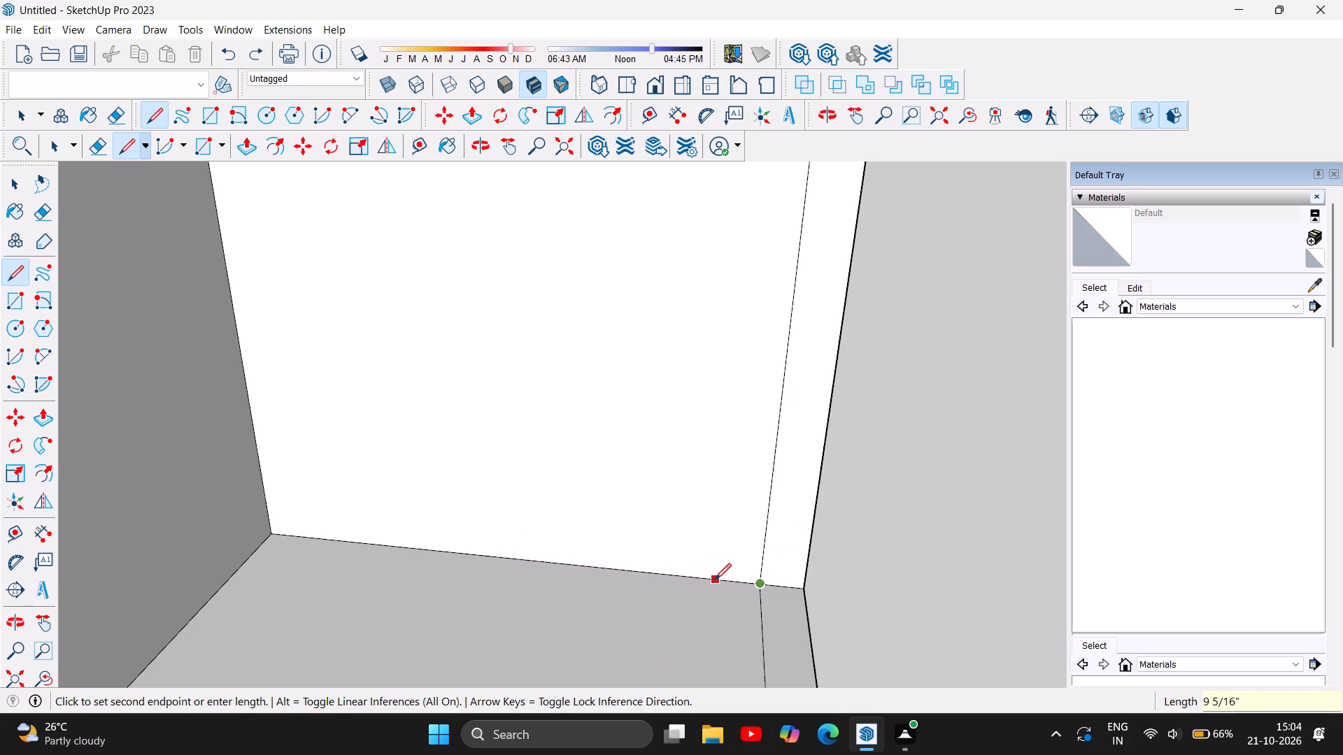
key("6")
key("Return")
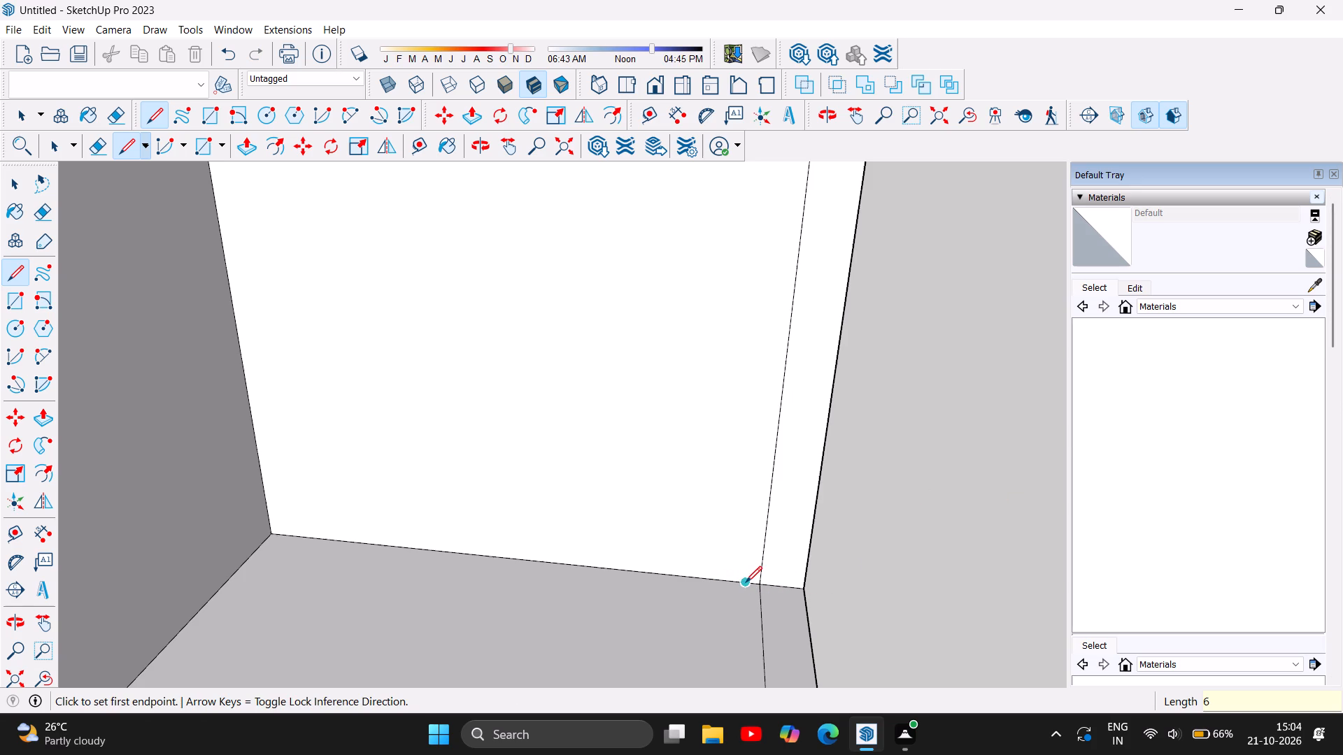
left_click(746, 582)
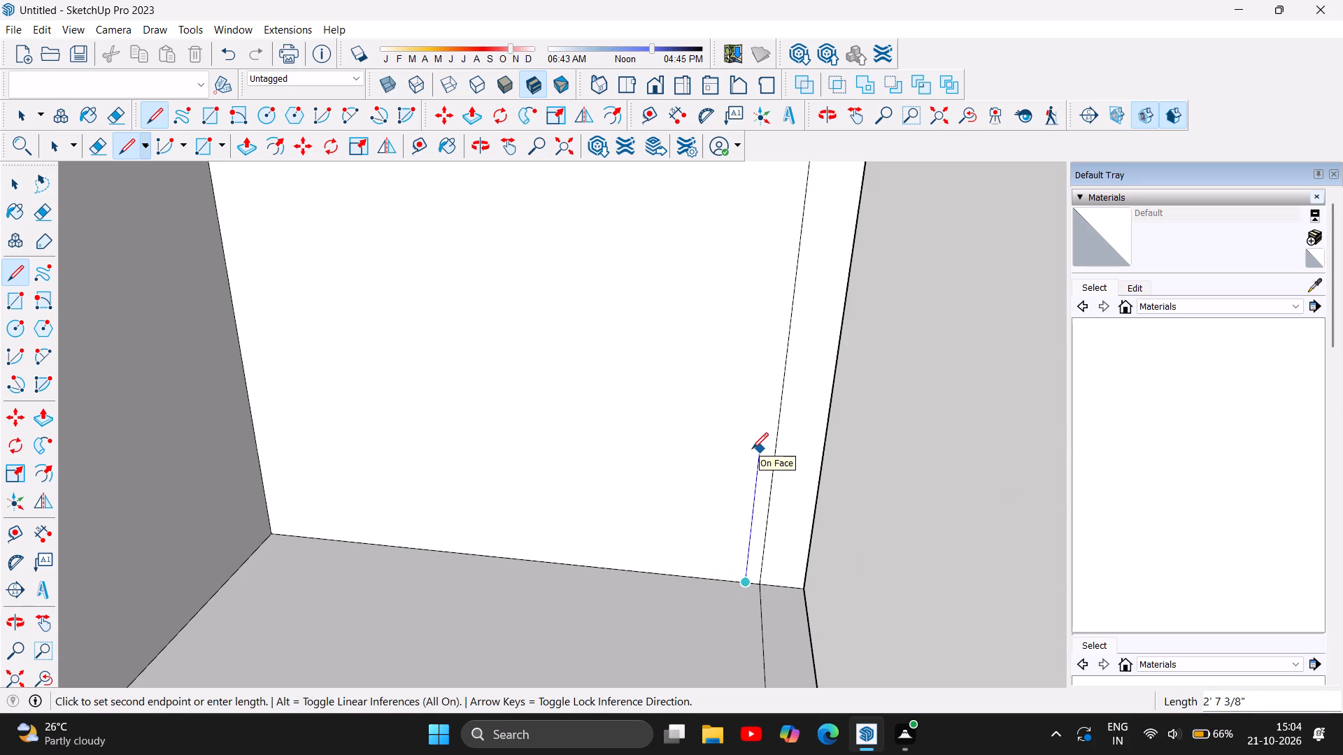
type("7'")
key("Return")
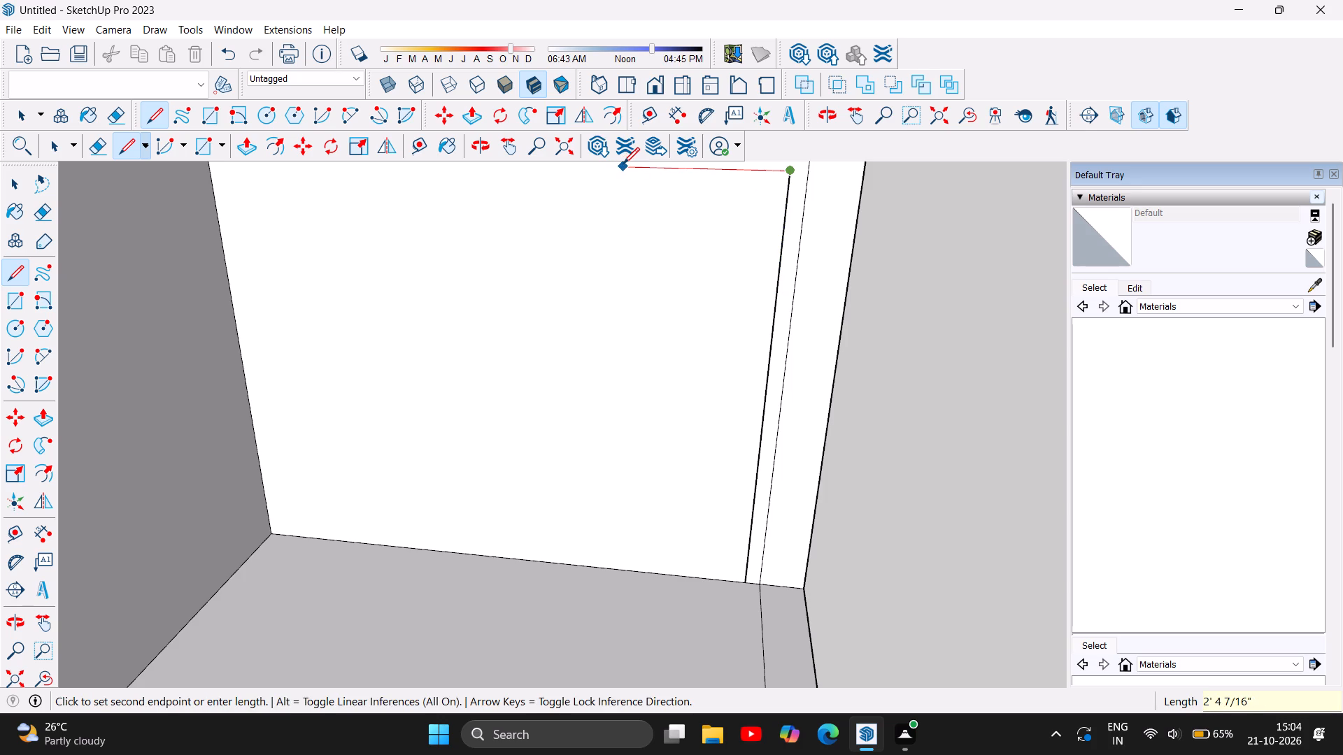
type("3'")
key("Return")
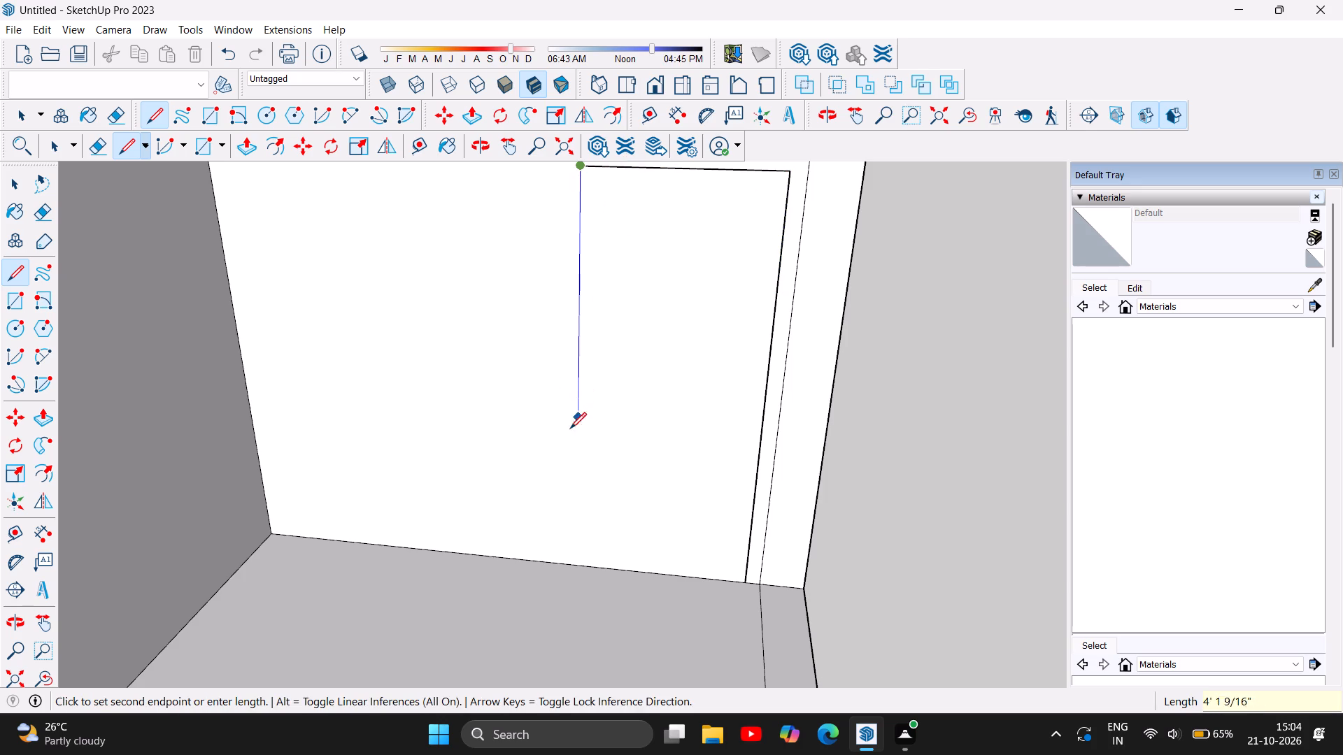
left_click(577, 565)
Measure the distance along the far wall's base from the inside wall corner to the door outline's nearest side.
scroll(801, 587, "down", 3)
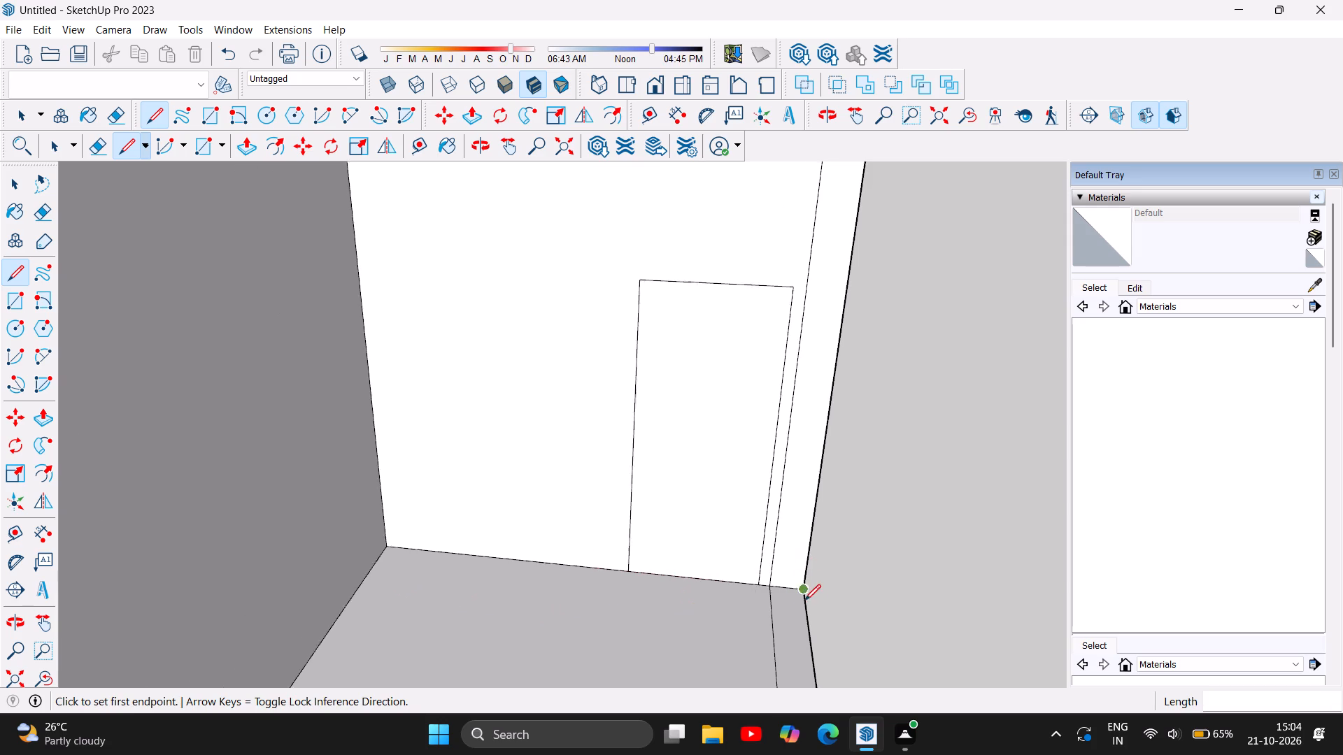
scroll(804, 601, "down", 7)
scroll(487, 561, "up", 4)
scroll(598, 560, "up", 2)
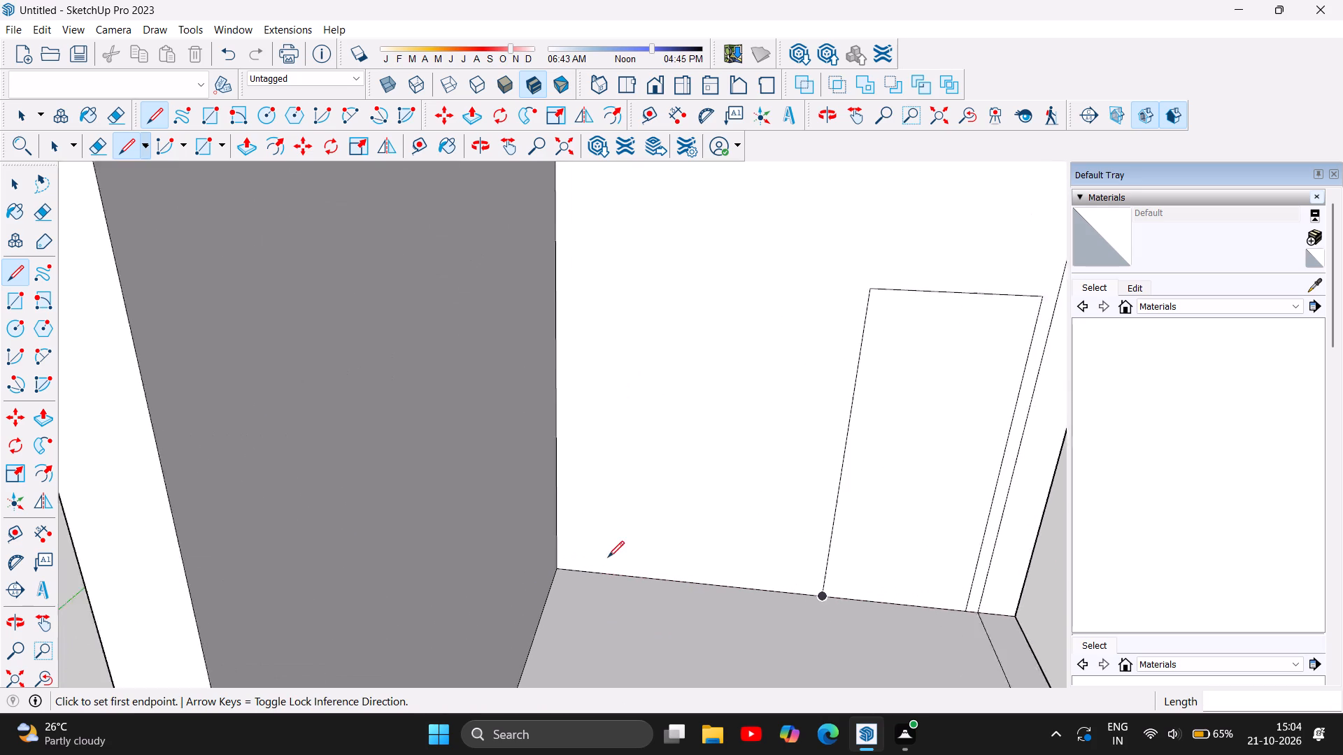
scroll(608, 557, "up", 1)
scroll(470, 540, "down", 4)
scroll(733, 611, "up", 3)
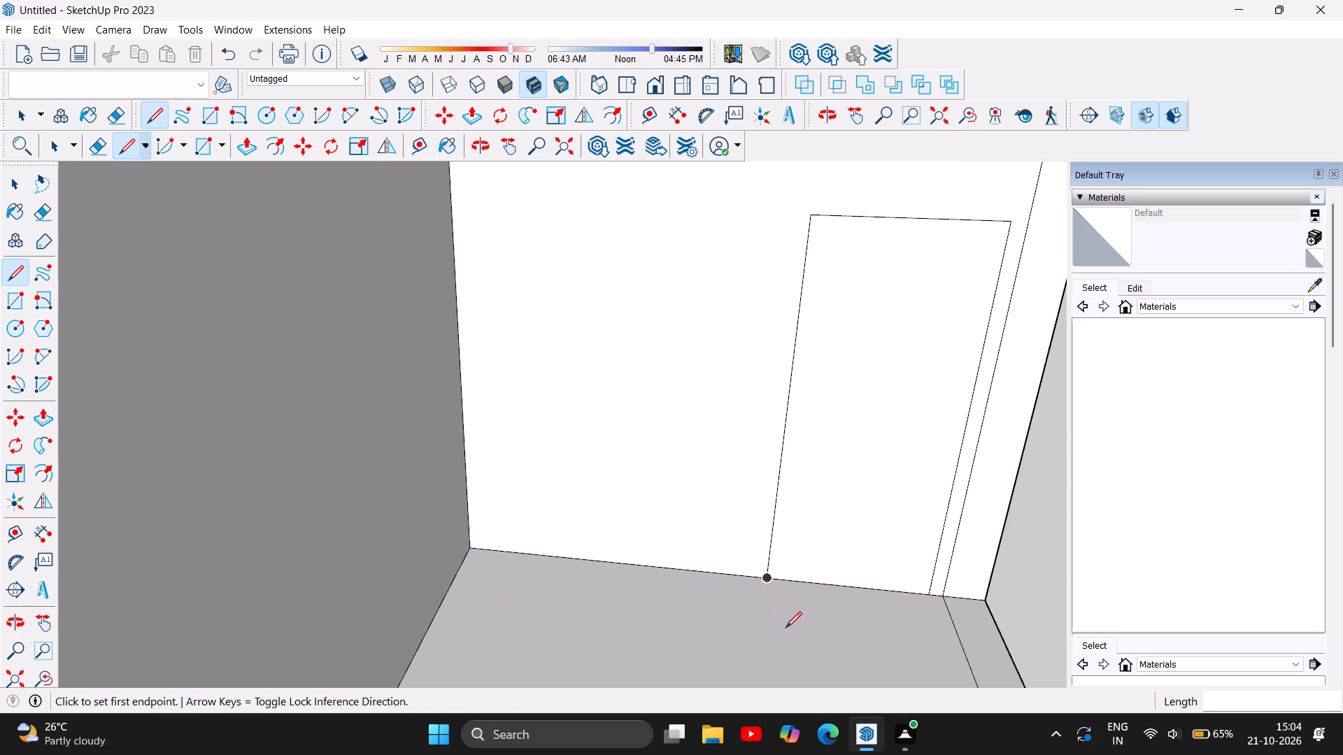
key("Escape")
left_click(55, 536)
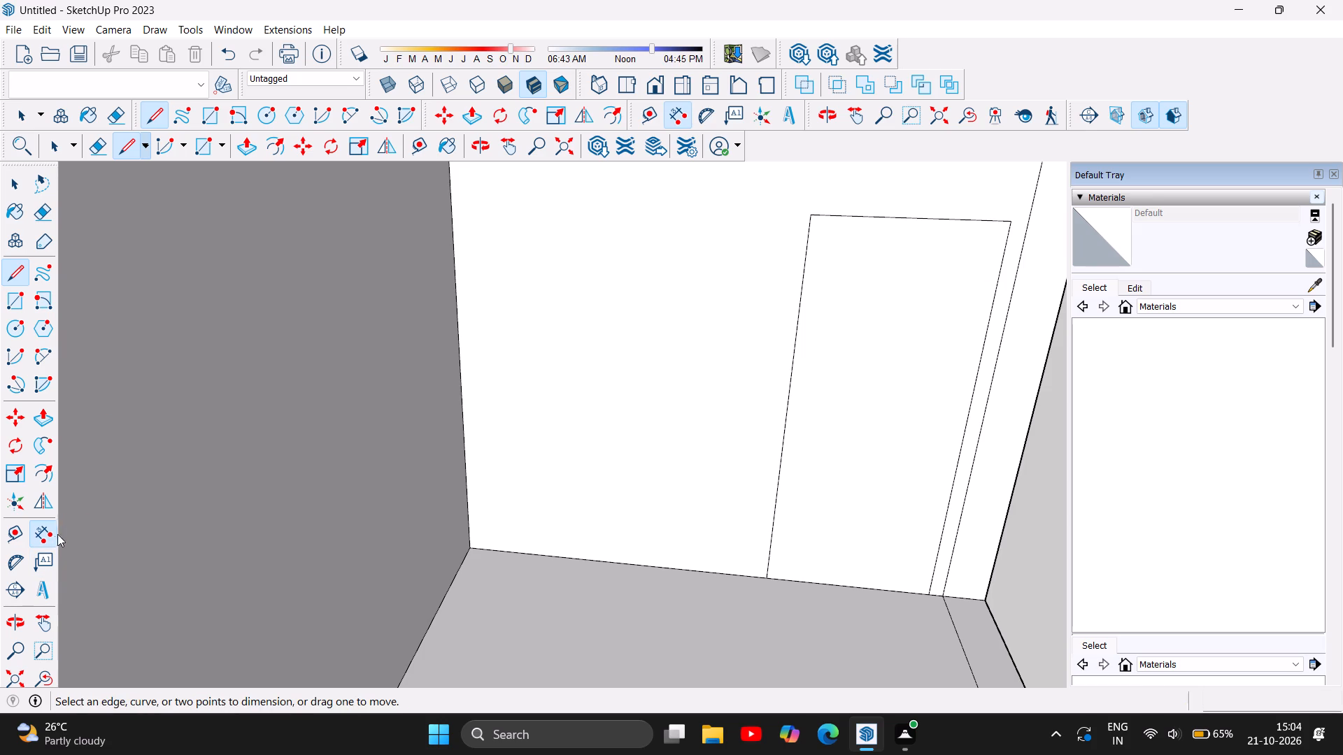
left_click(469, 549)
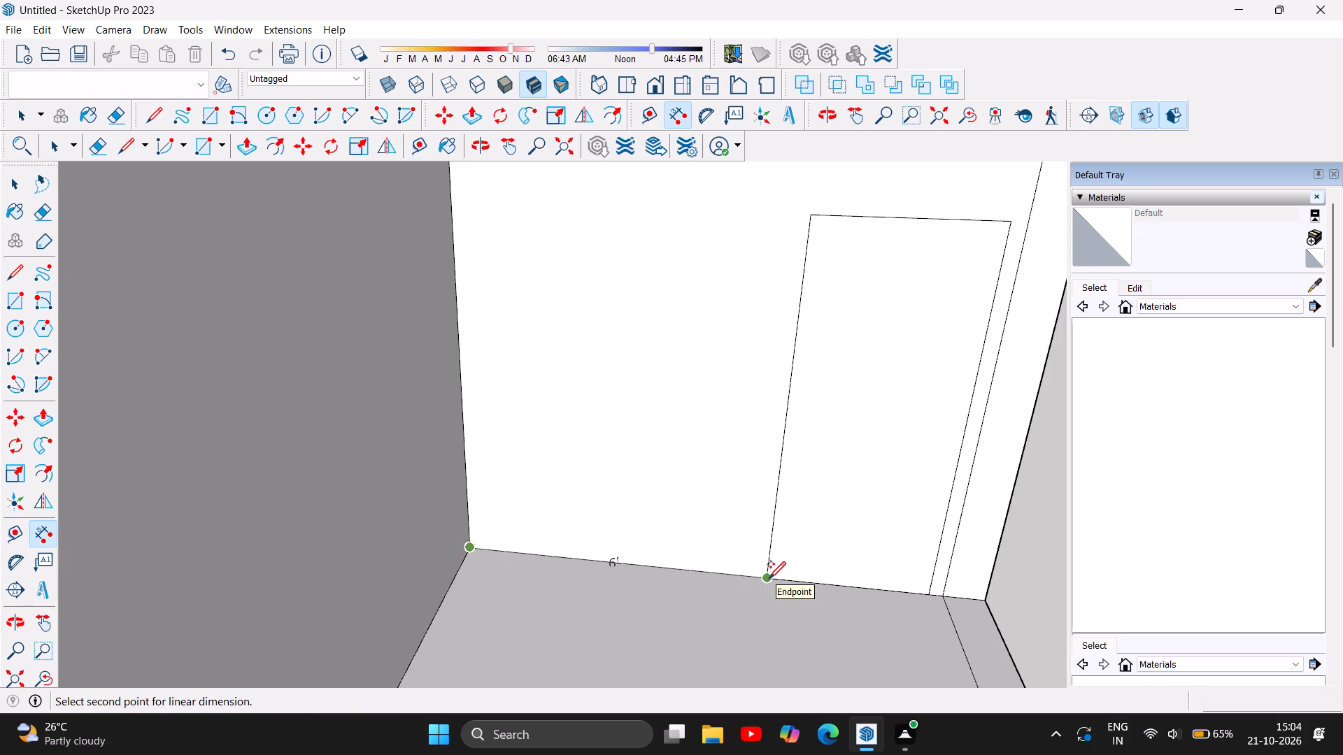
scroll(769, 577, "down", 3)
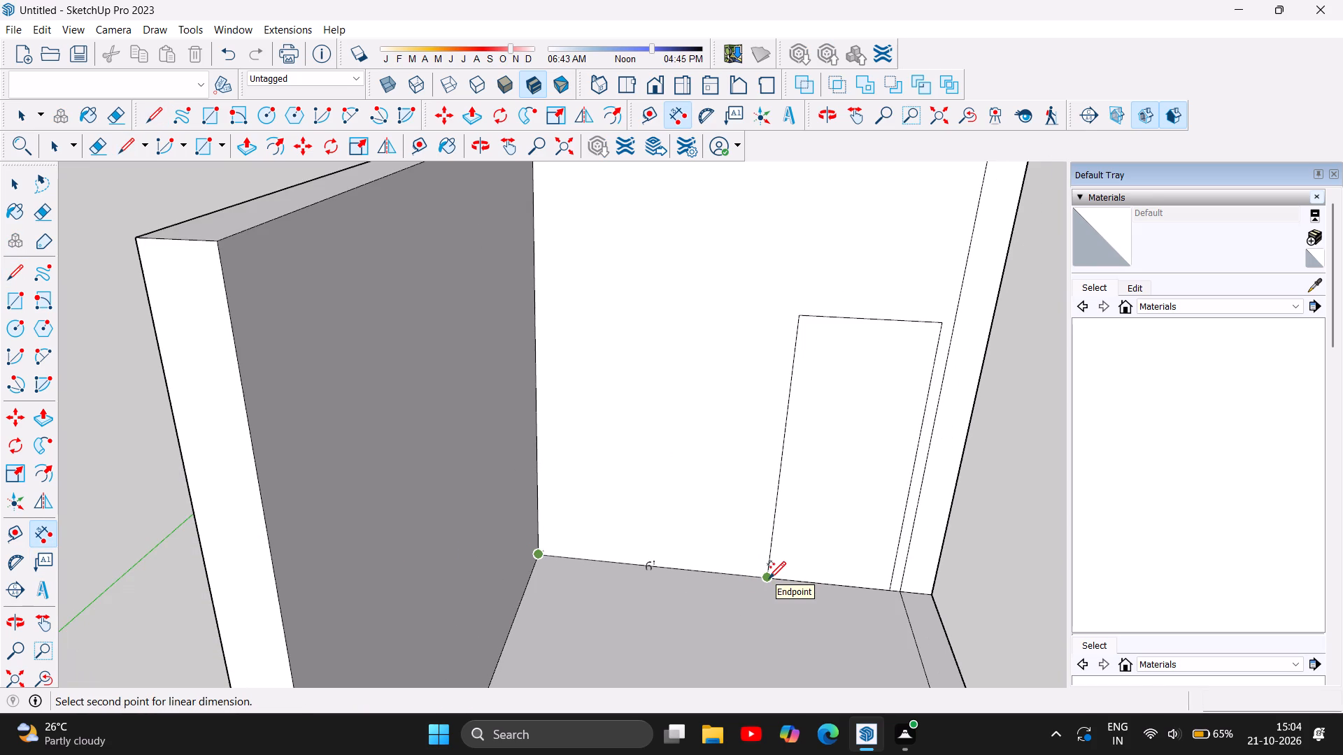
scroll(769, 577, "up", 4)
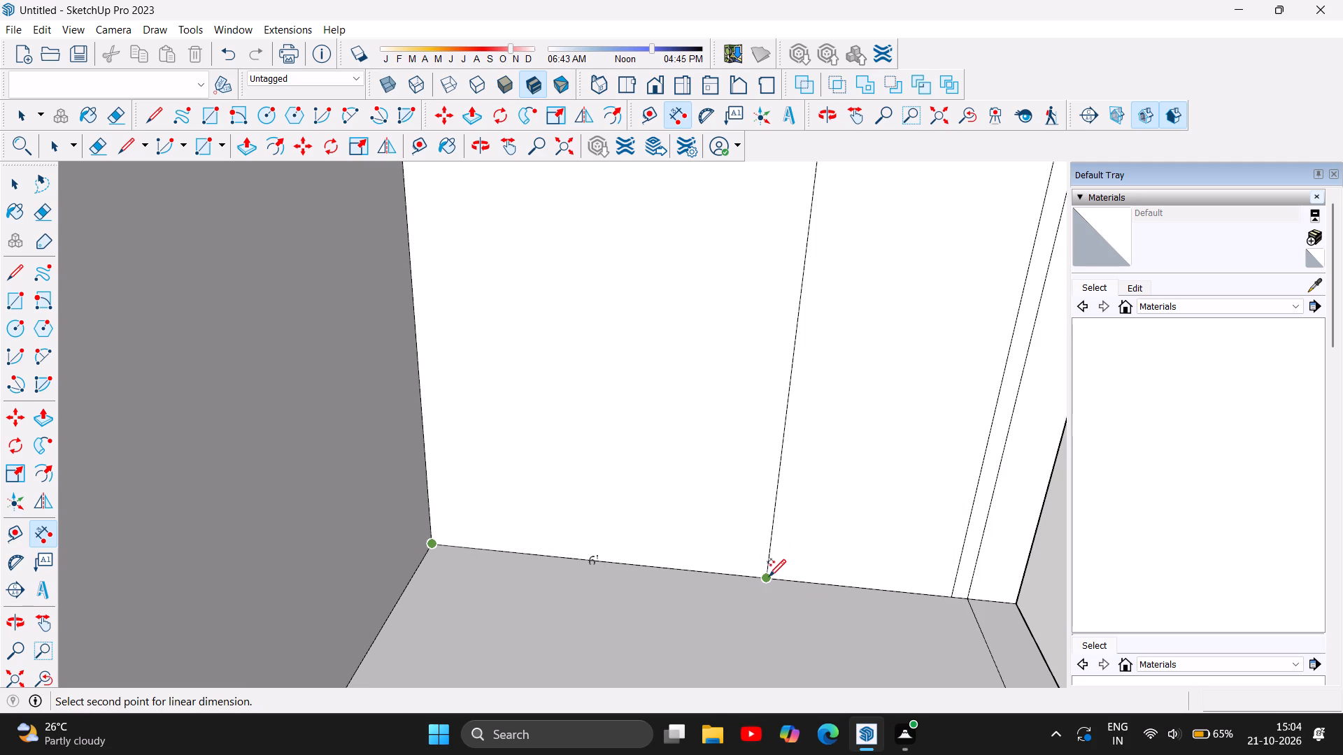
scroll(769, 575, "down", 4)
scroll(769, 575, "up", 2)
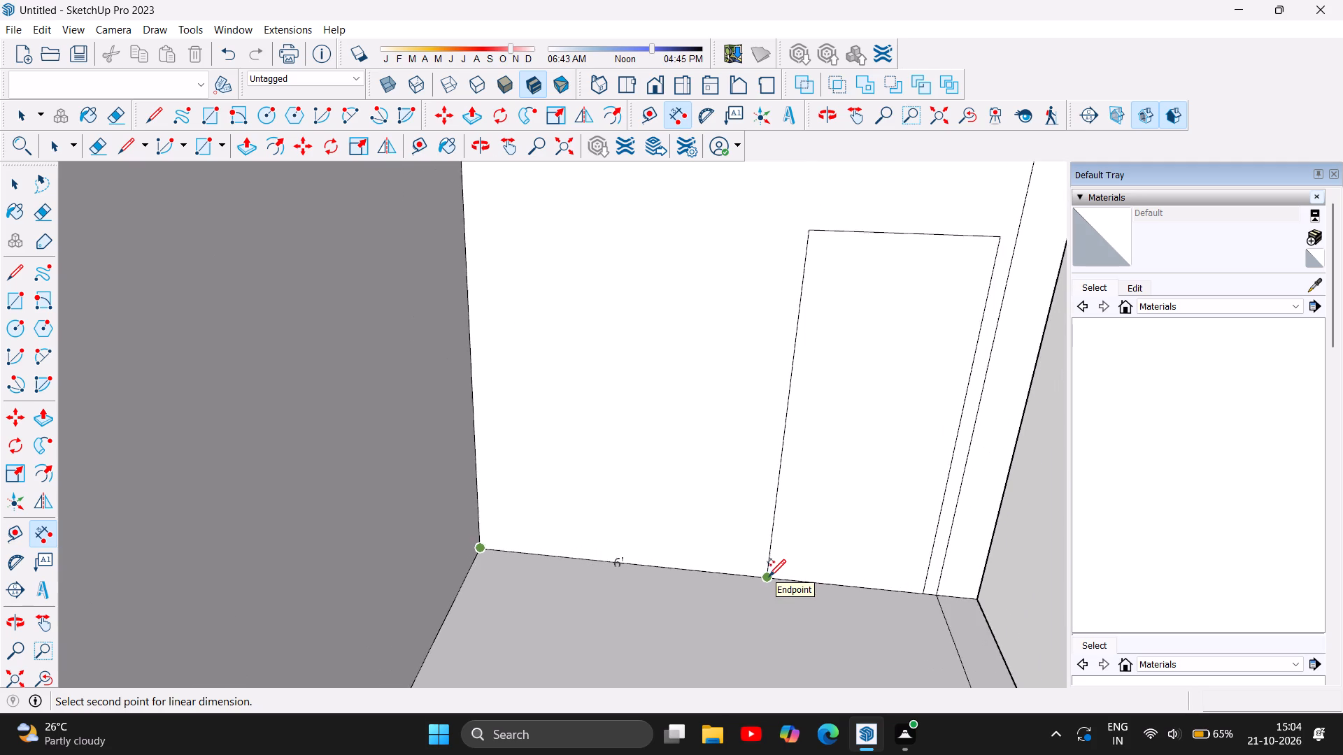
scroll(769, 575, "up", 4)
scroll(755, 577, "down", 2)
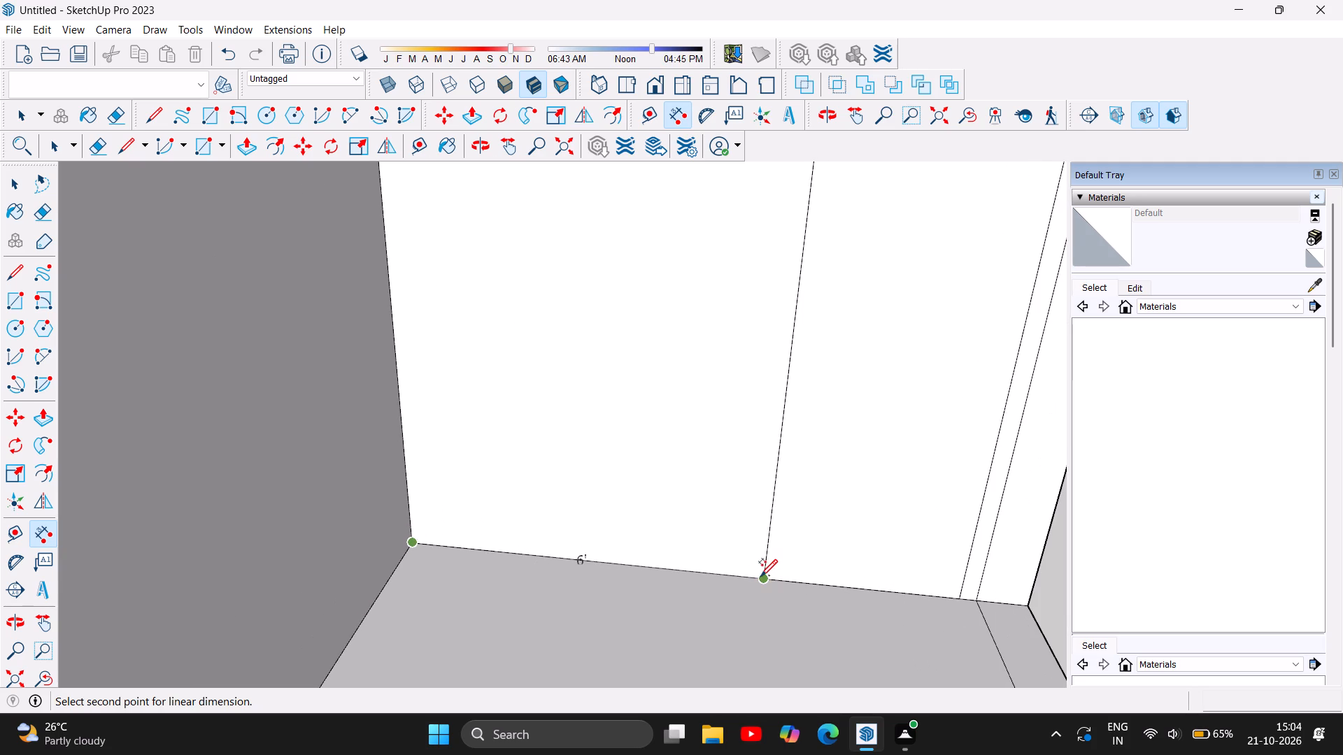
scroll(758, 581, "down", 5)
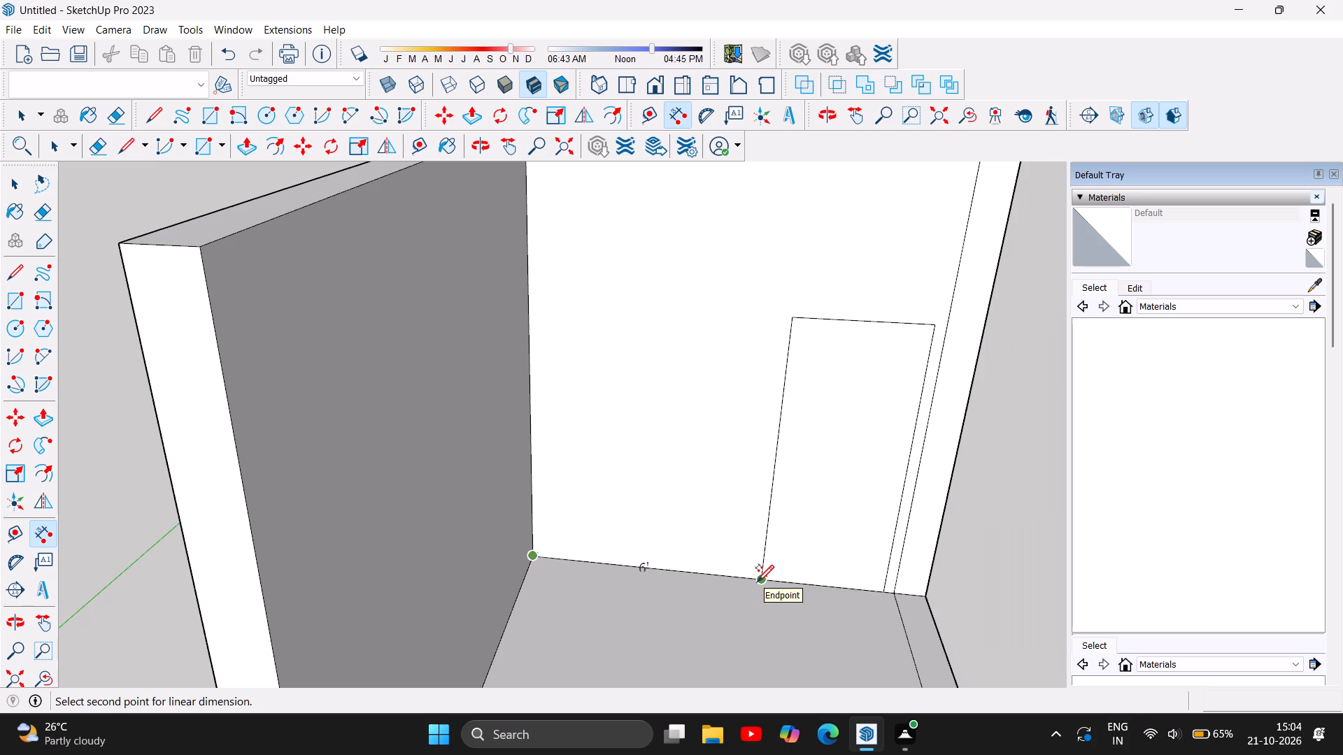
scroll(757, 581, "up", 6)
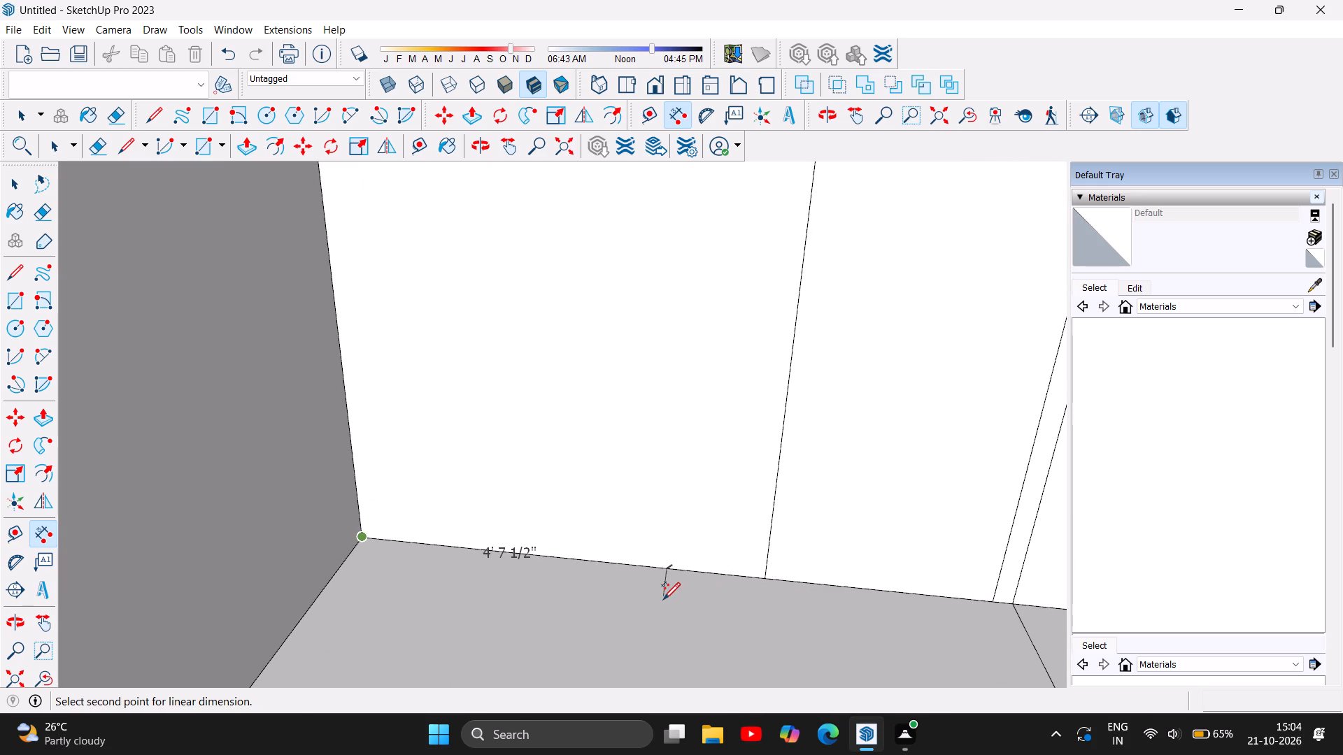
Undo the door outline on the far wall, the 6" base line and the Push/Pull that raised the two walls.
key("ctrl+z")
scroll(600, 537, "down", 5)
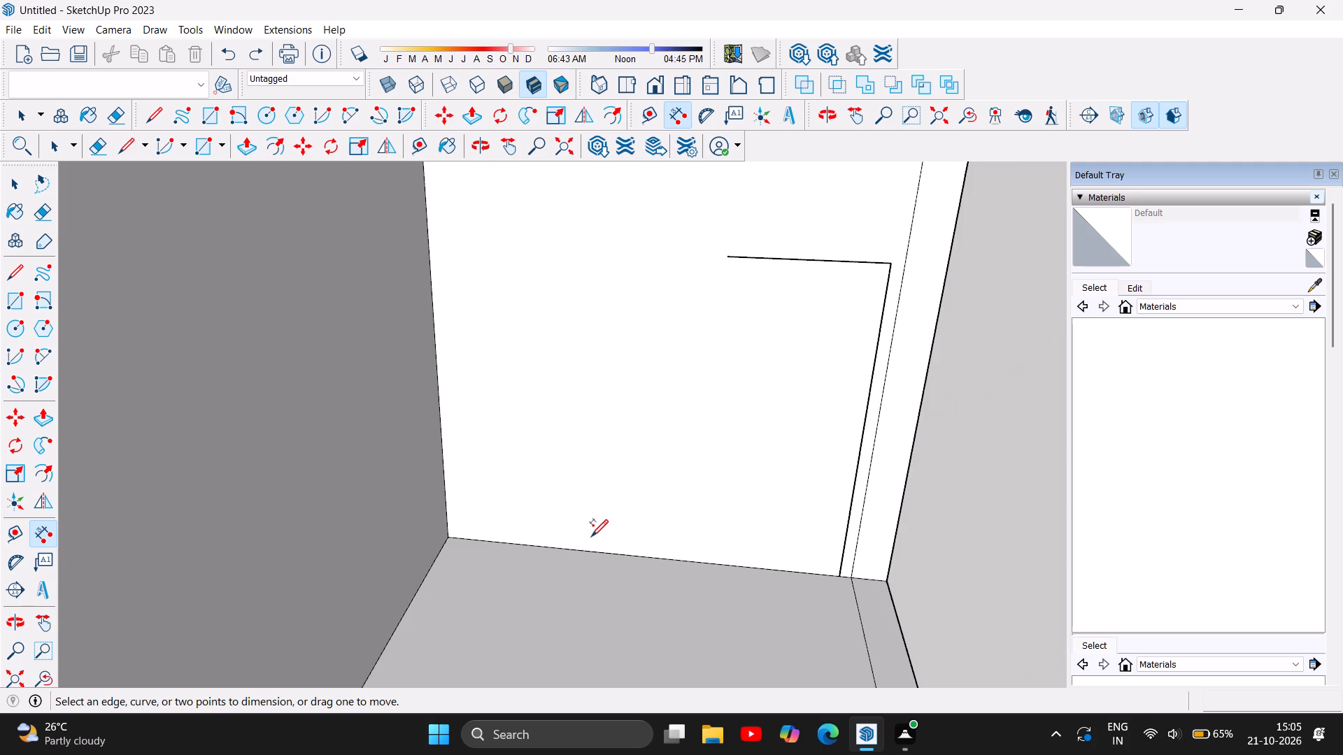
scroll(590, 521, "down", 7)
key("ctrl+z")
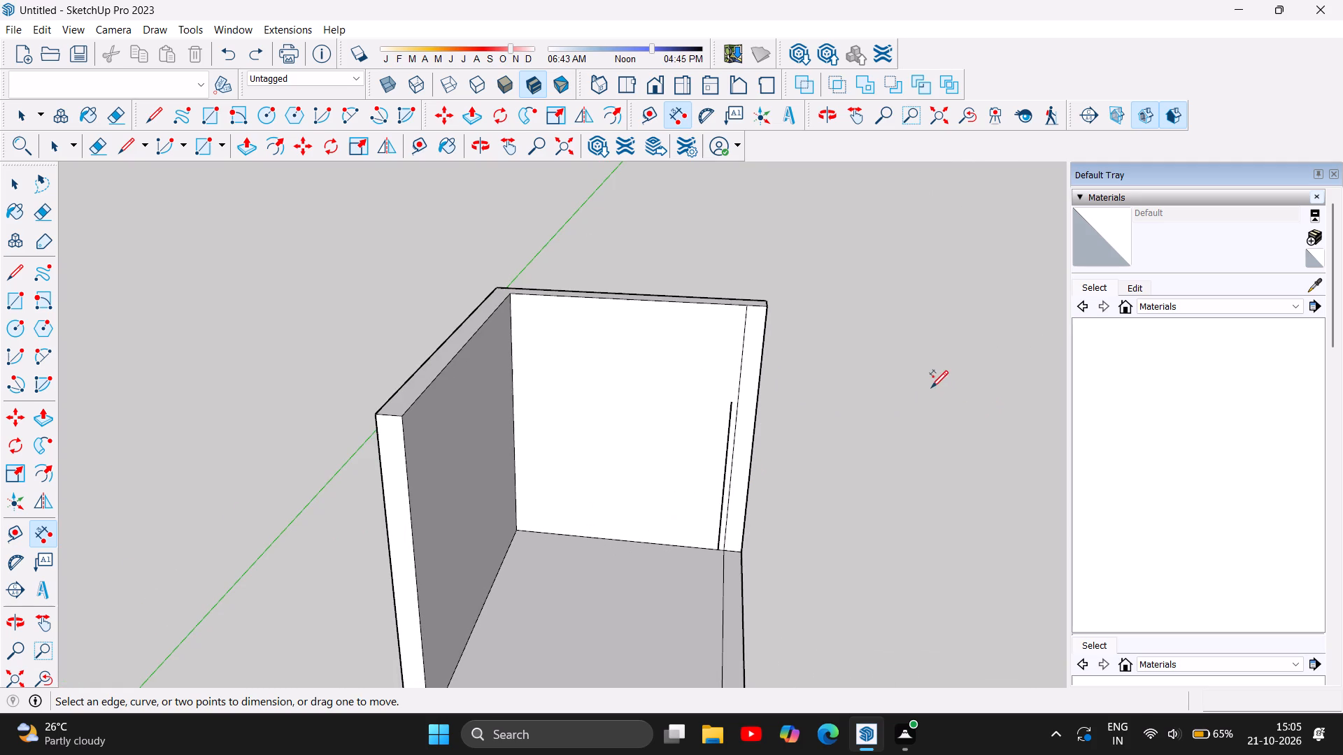
key("ctrl+z")
key("ctrl+z")
key("ctrl+z")
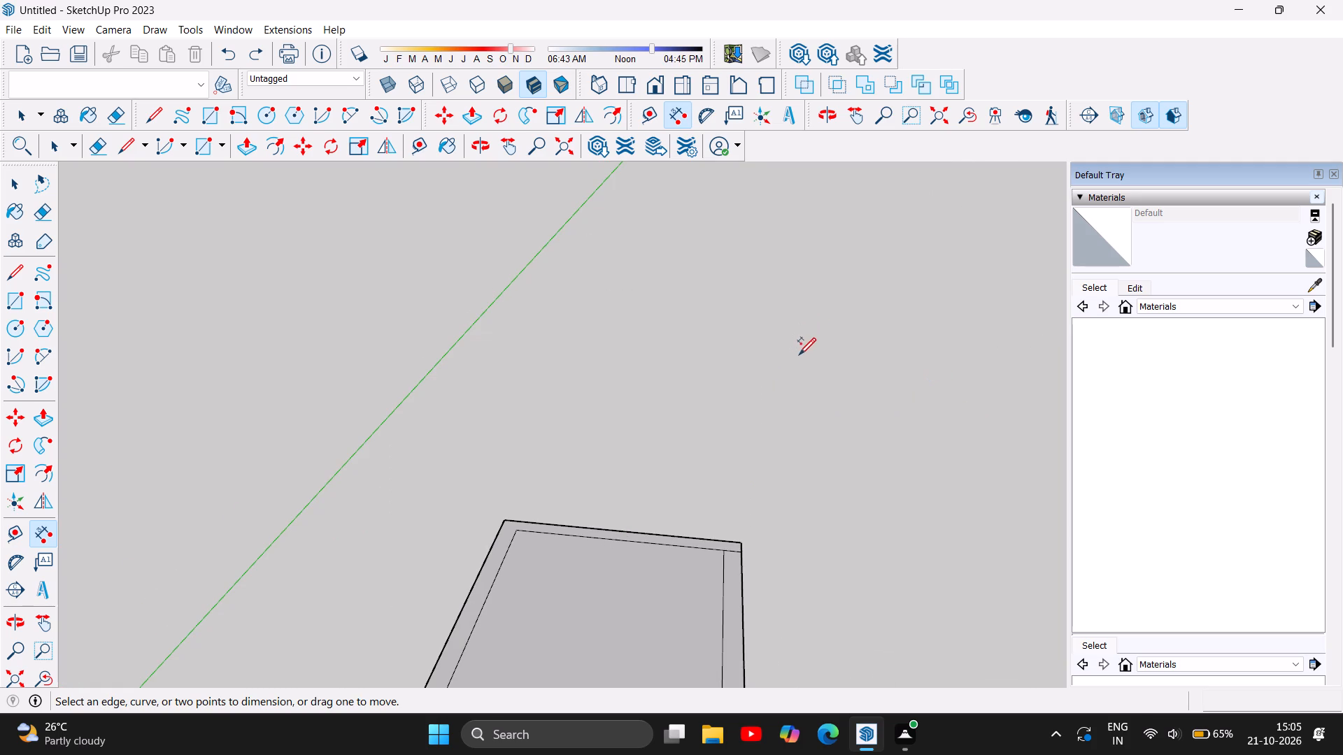
Undo the two corner dividing lines and the inward offset, back to the plain floor outline.
scroll(802, 365, "down", 5)
key("ctrl+z")
key("ctrl+z")
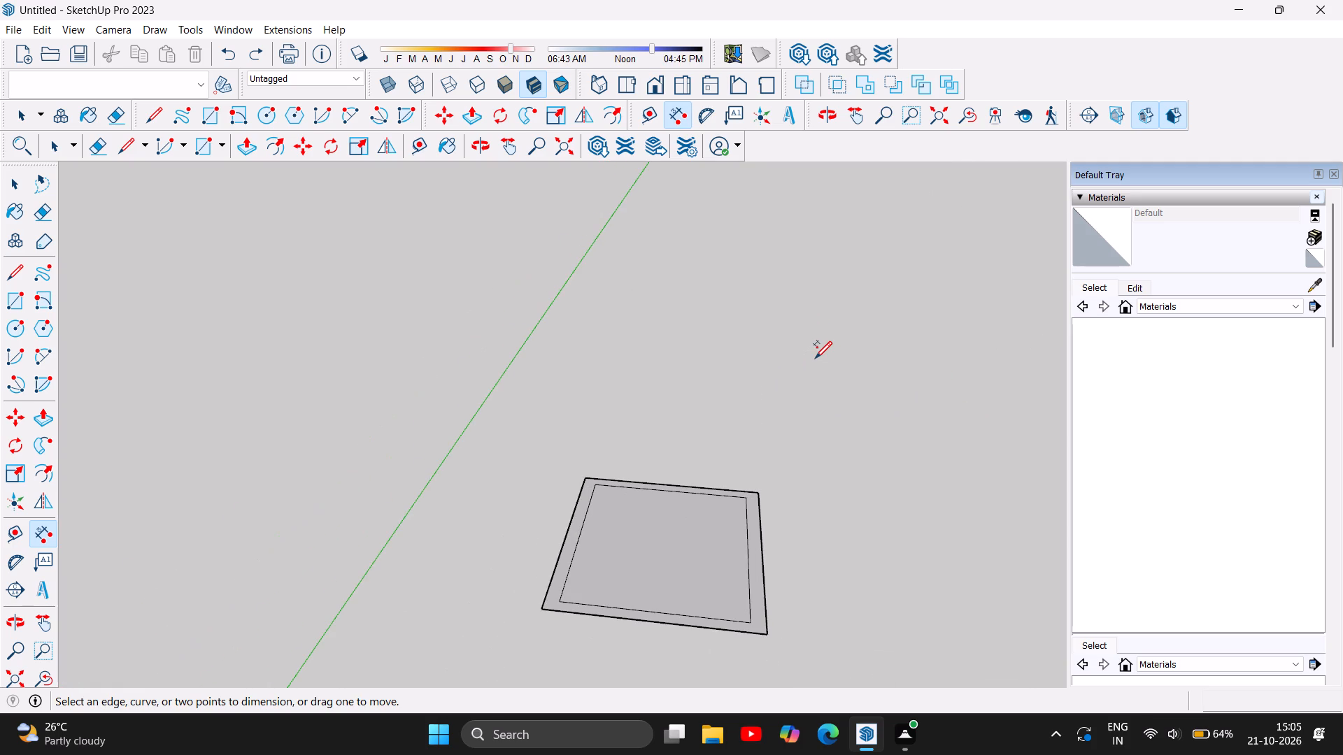
key("ctrl+z")
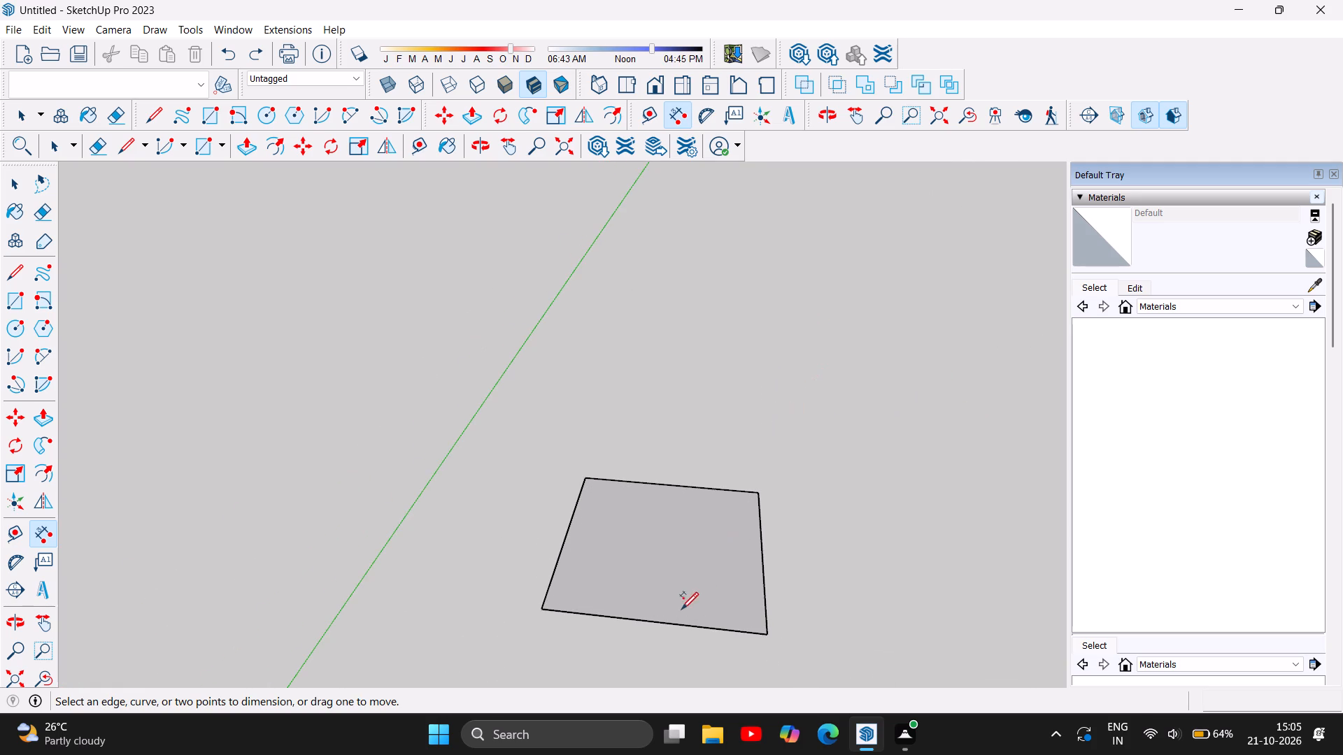
Offset the floor outline outward by 9" to form the wall thickness band around the floor.
scroll(767, 503, "up", 2)
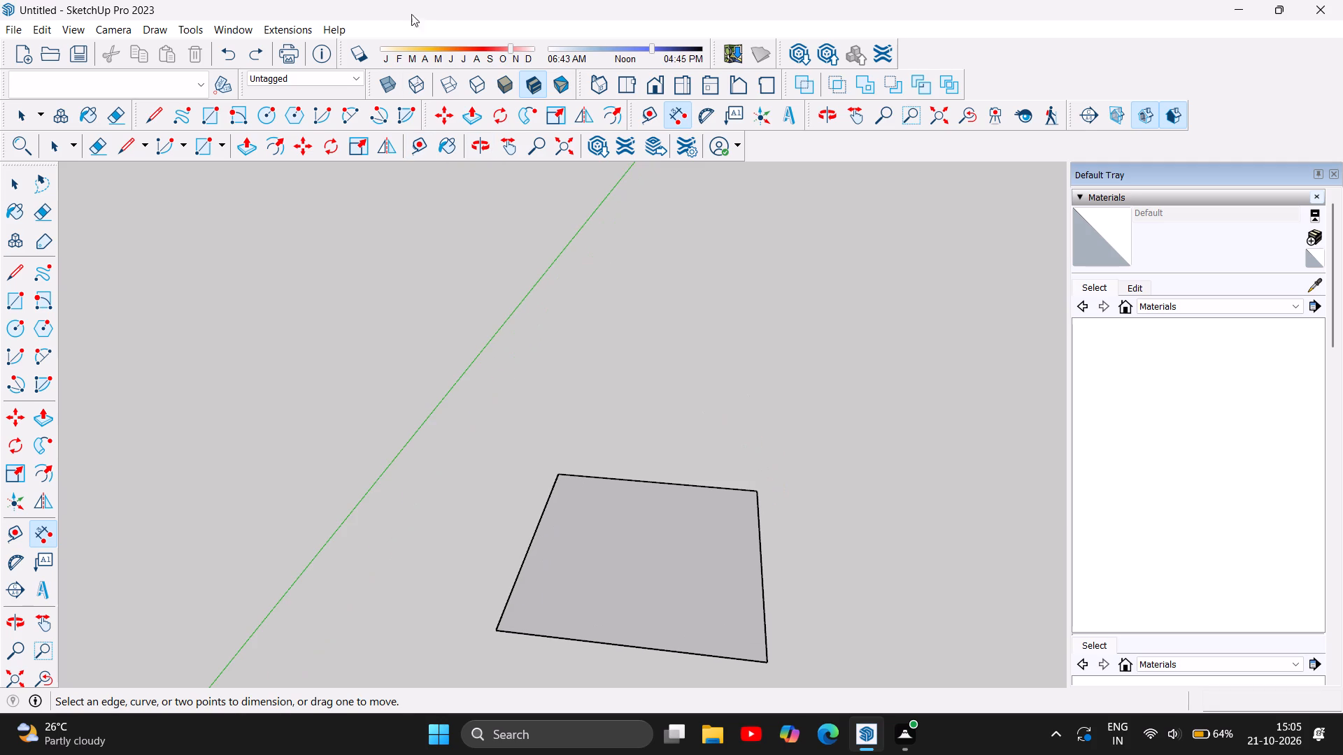
left_click_drag(480, 149, 485, 143)
left_click_drag(576, 294, 598, 453)
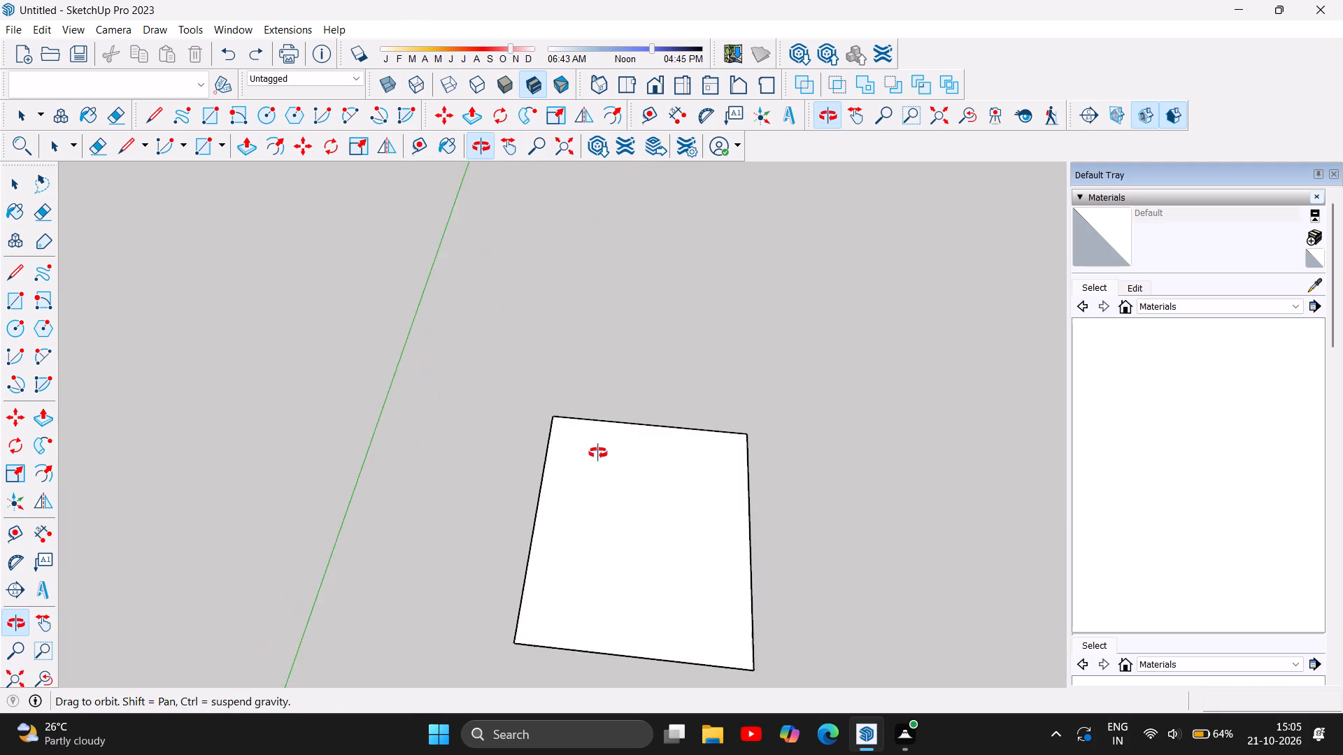
left_click_drag(598, 453, 609, 474)
scroll(434, 349, "down", 4)
left_click_drag(482, 459, 513, 475)
scroll(543, 461, "up", 2)
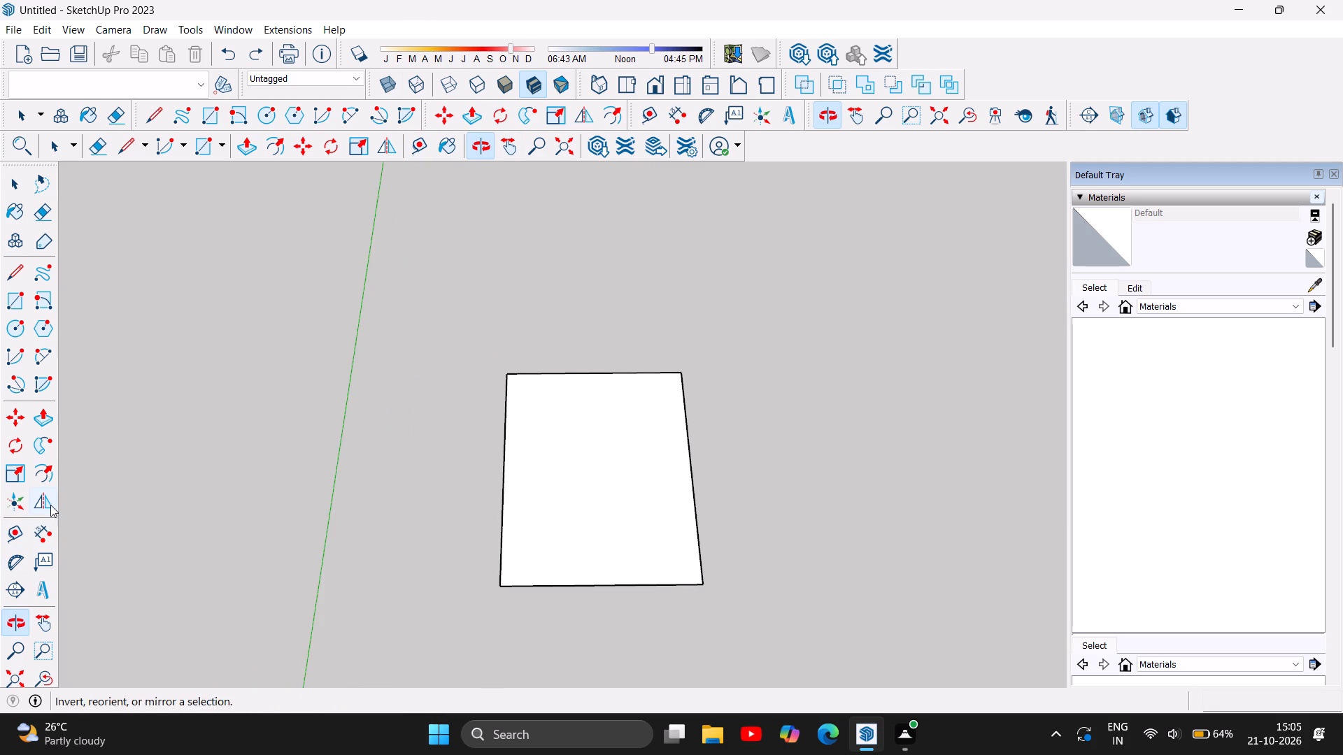
left_click_drag(49, 468, 57, 463)
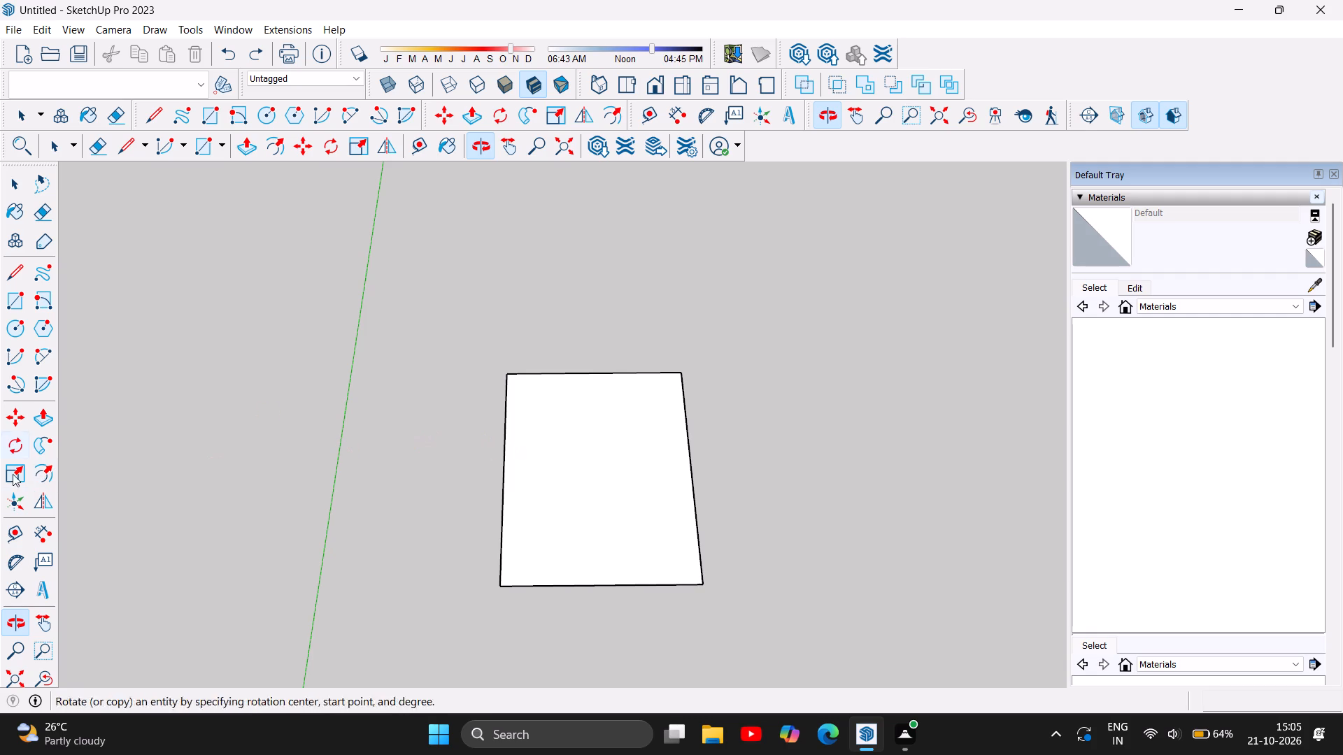
left_click(50, 482)
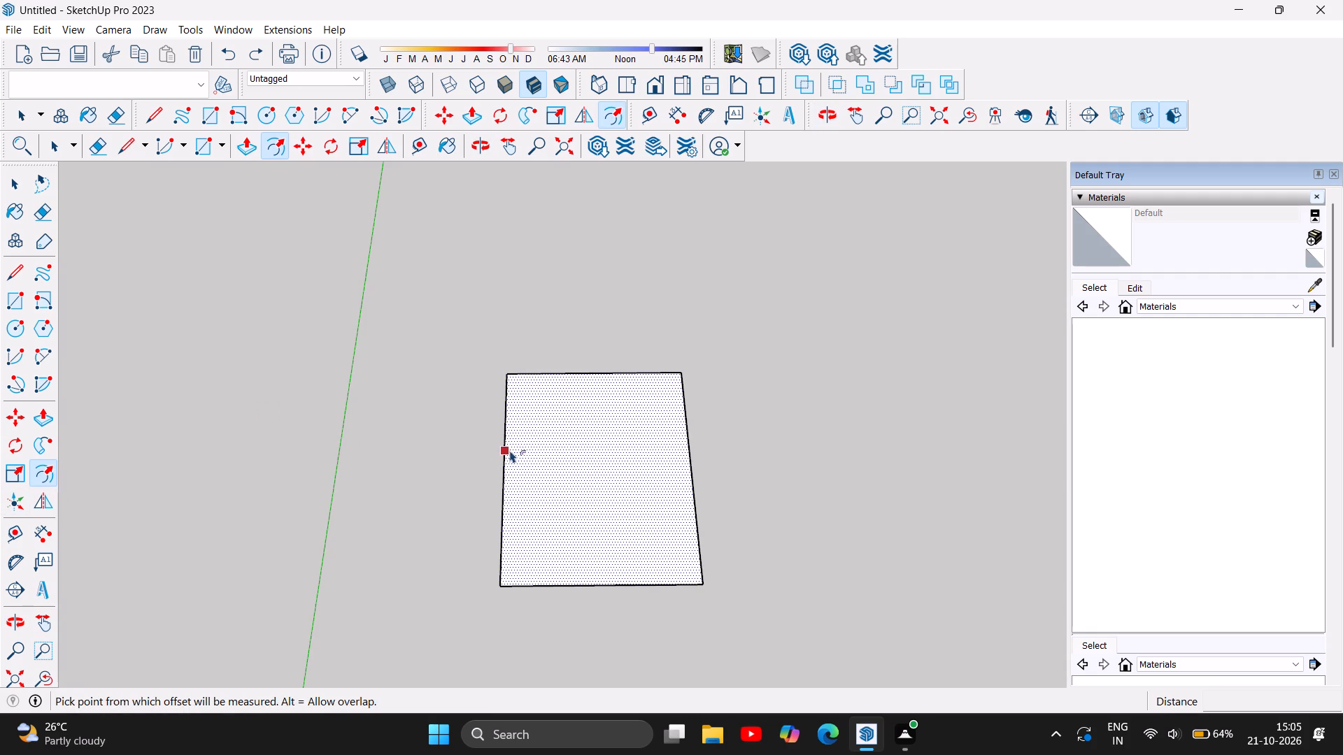
left_click(509, 447)
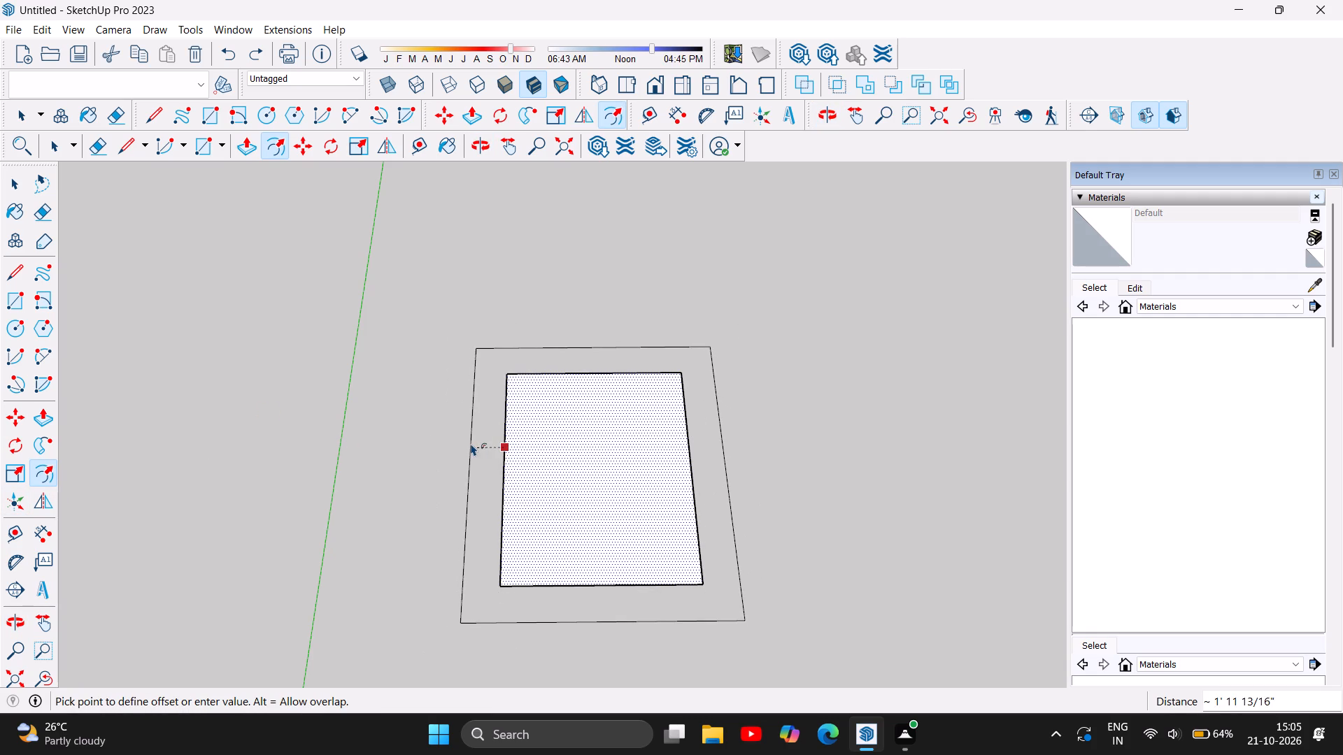
key("9")
key("Return")
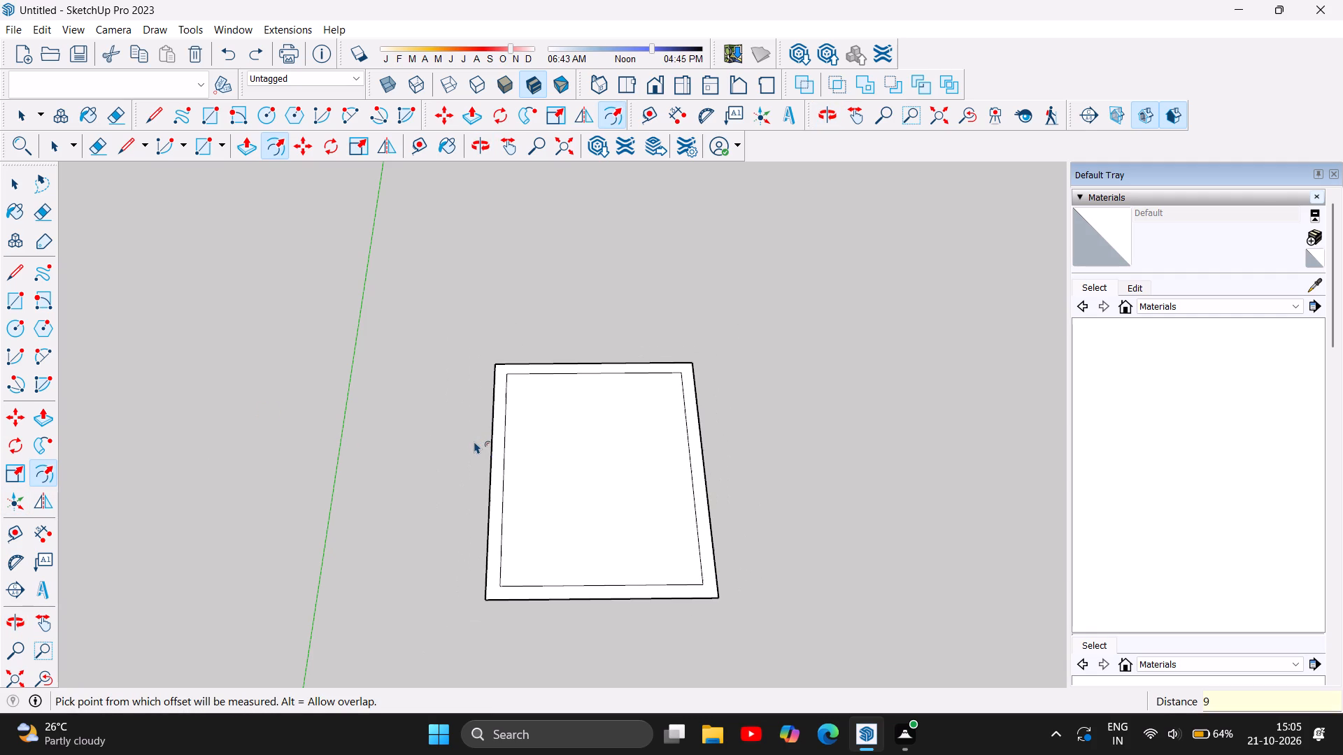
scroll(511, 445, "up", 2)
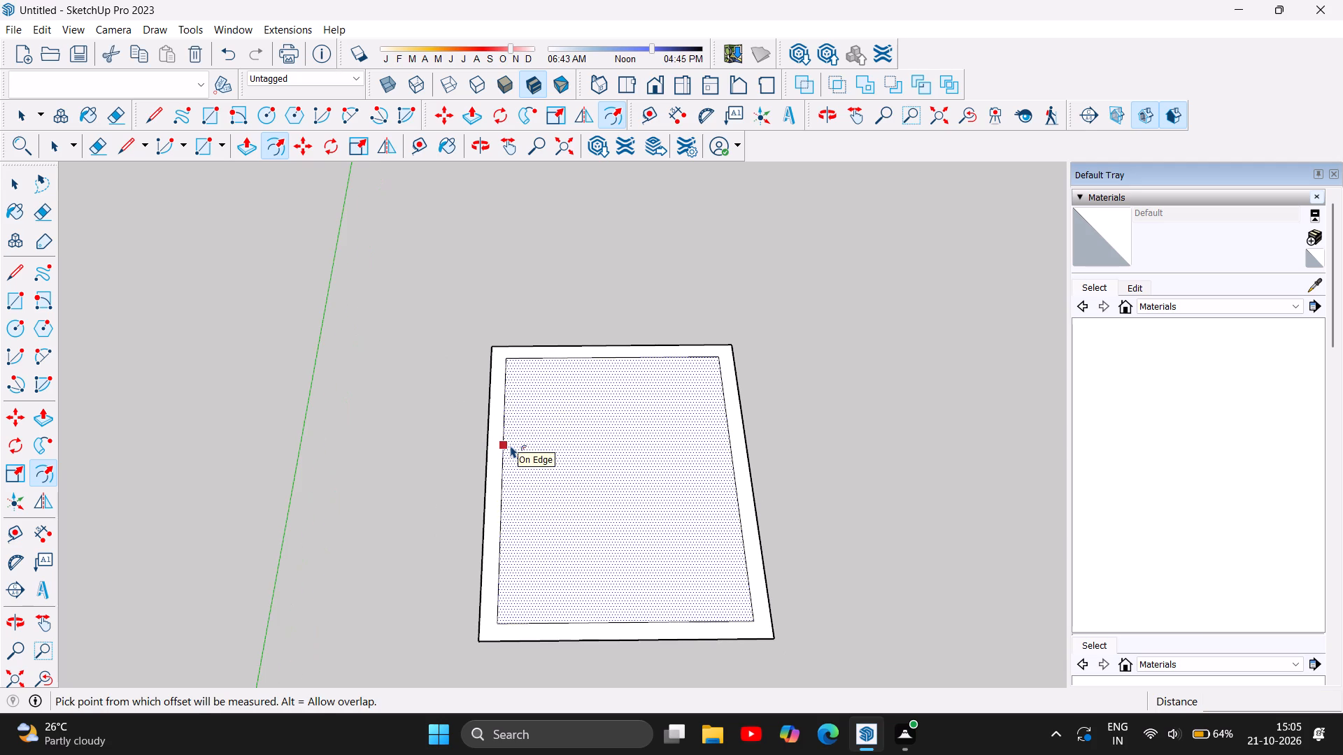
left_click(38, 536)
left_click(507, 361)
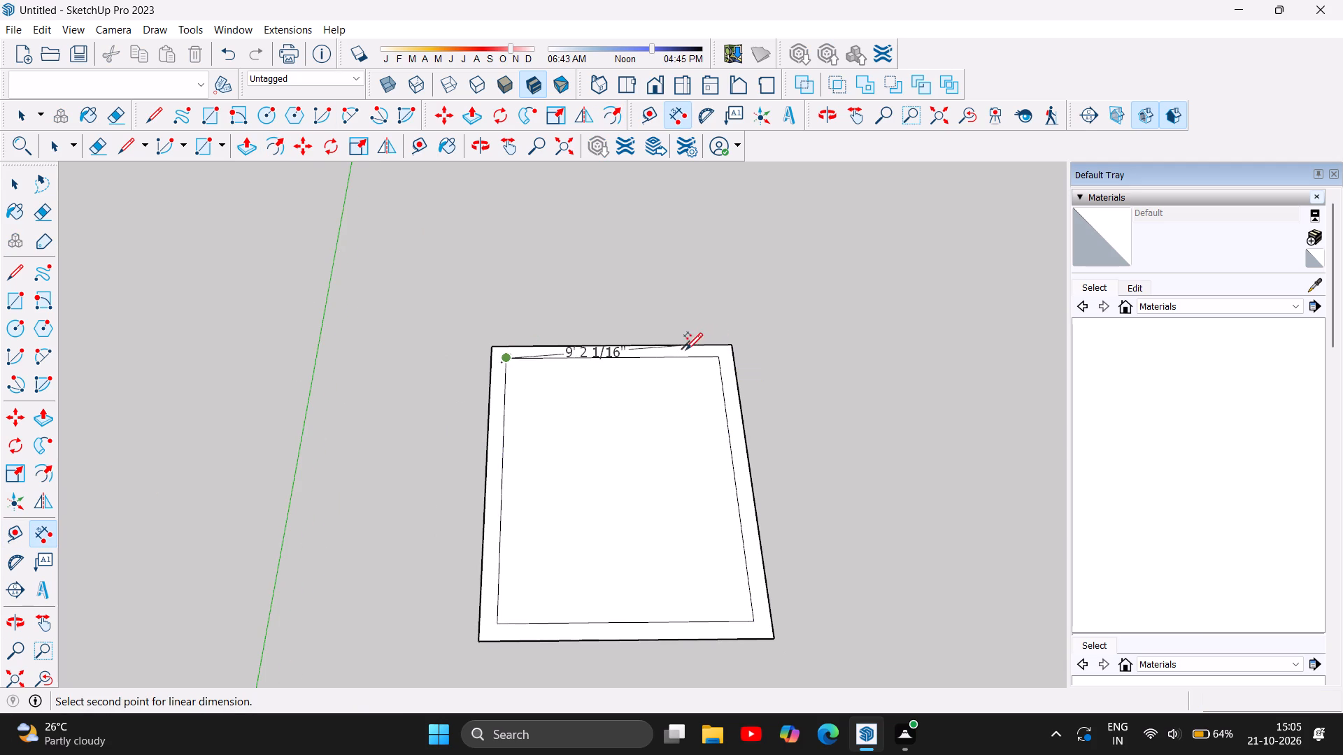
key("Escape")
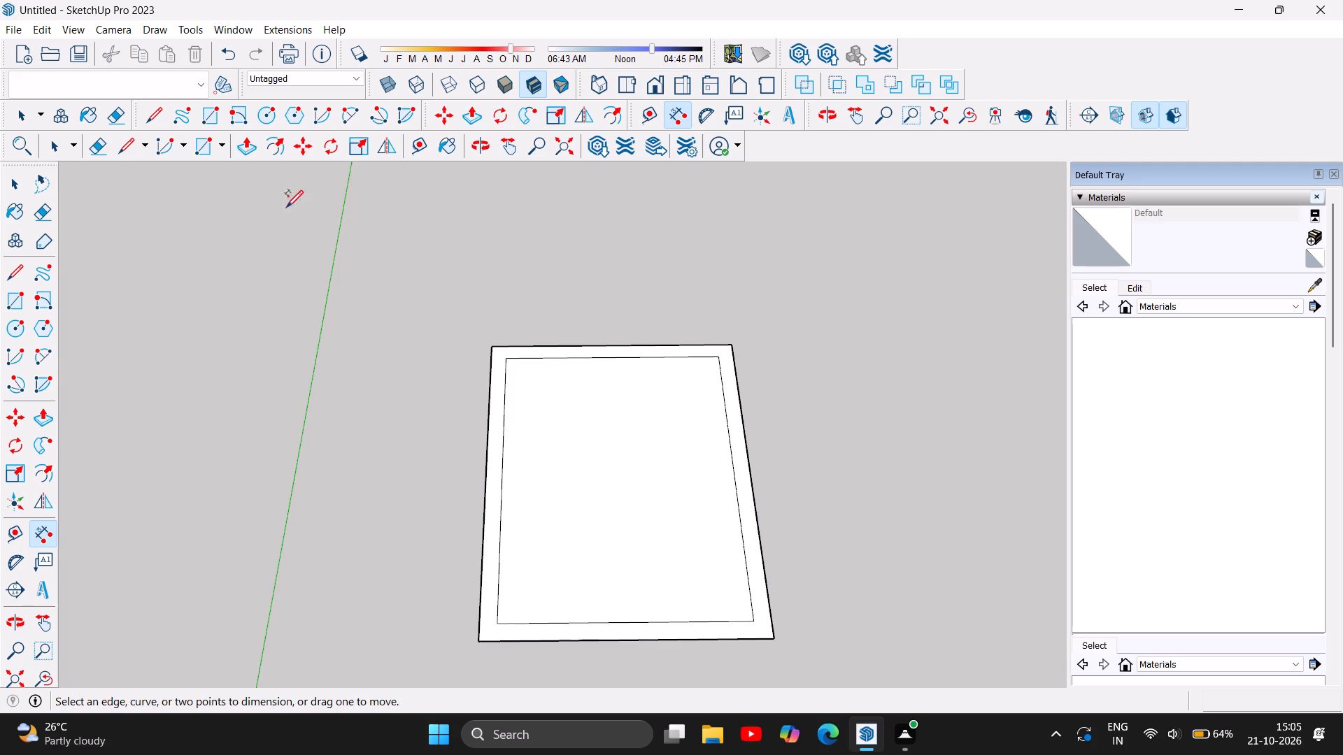
Draw 9" lines across the wall band at the inner outline's near-left and far-right corners, separating an L-shaped strip.
left_click(15, 273)
left_click(496, 623)
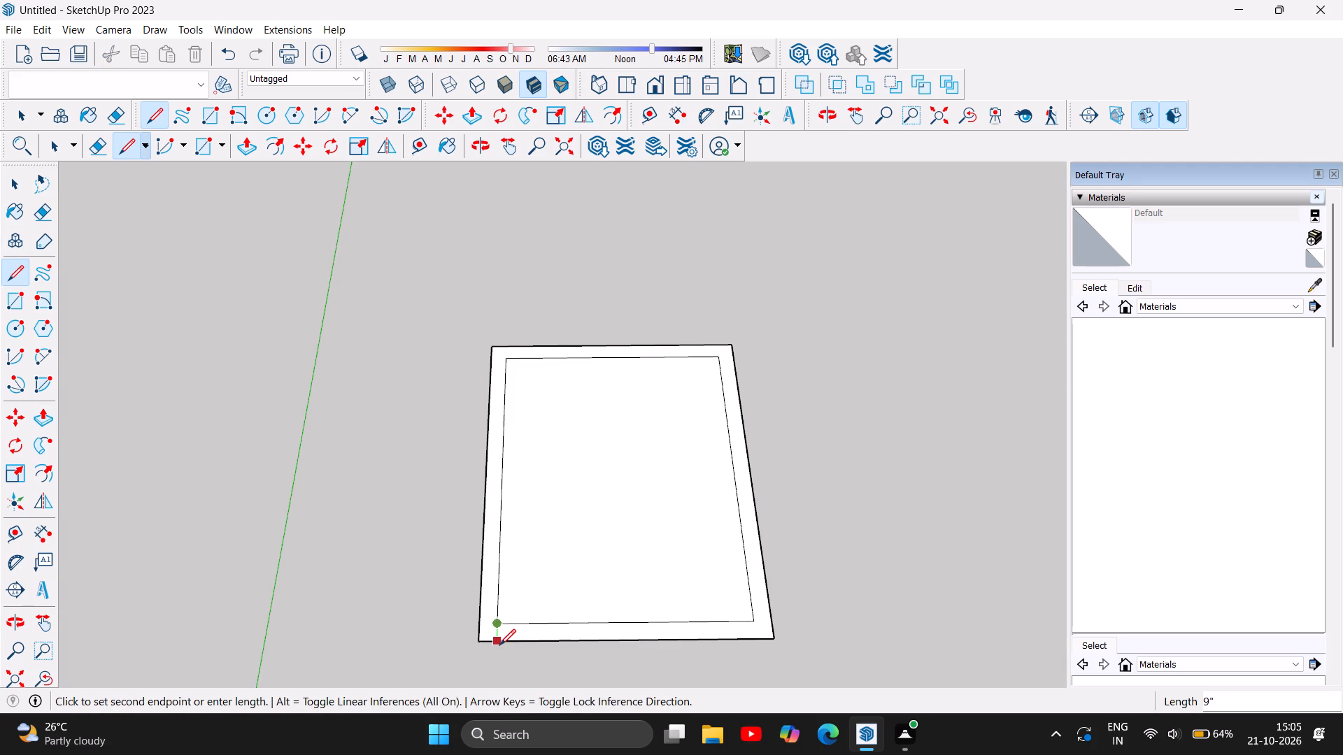
left_click(497, 642)
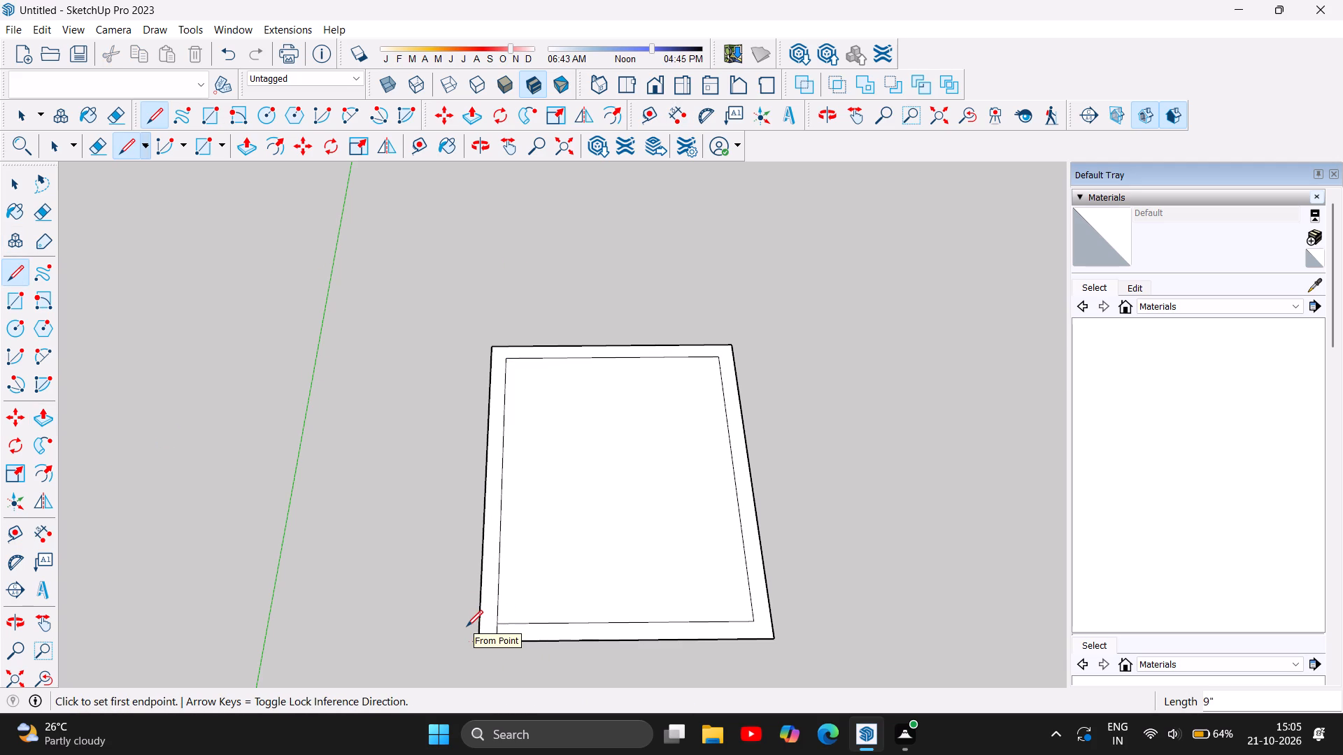
key("Escape")
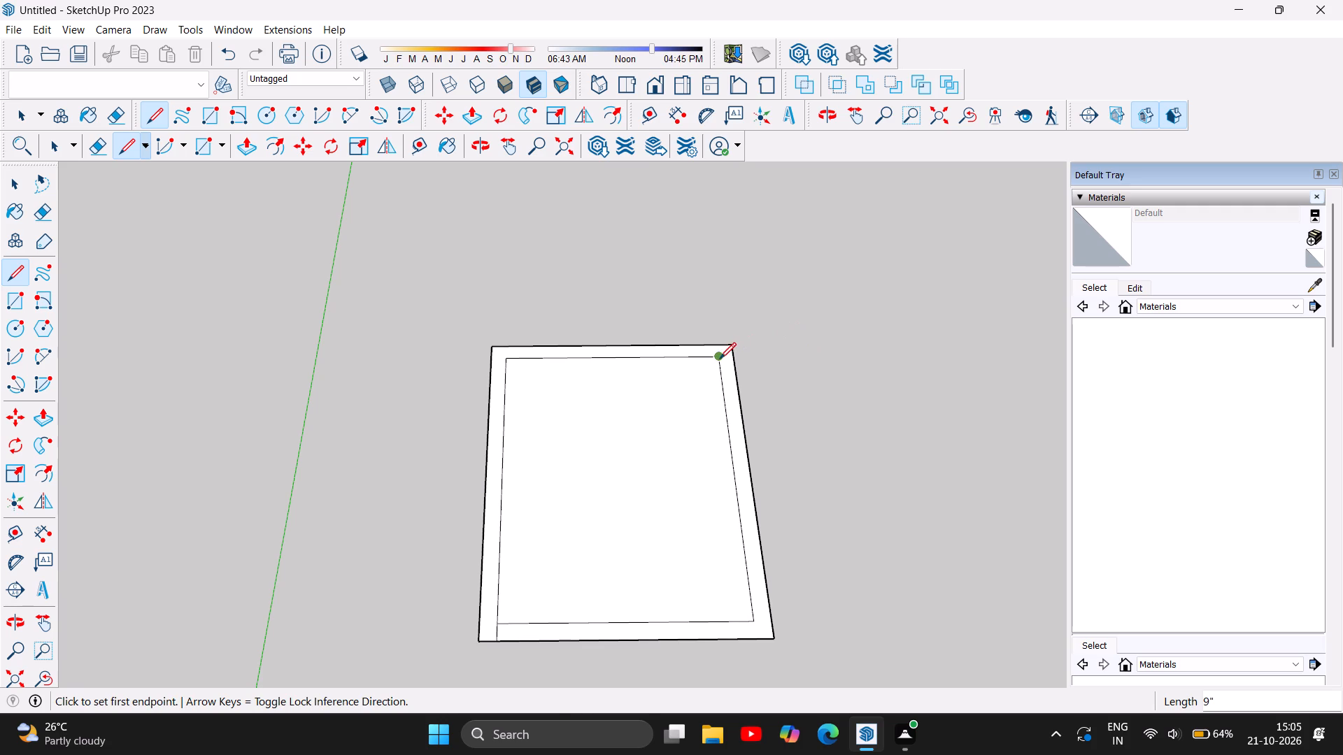
left_click(723, 357)
left_click(738, 357)
key("Escape")
Push/Pull the L-shaped strip along the left and far sides up 11' to raise the two walls.
left_click(8, 179)
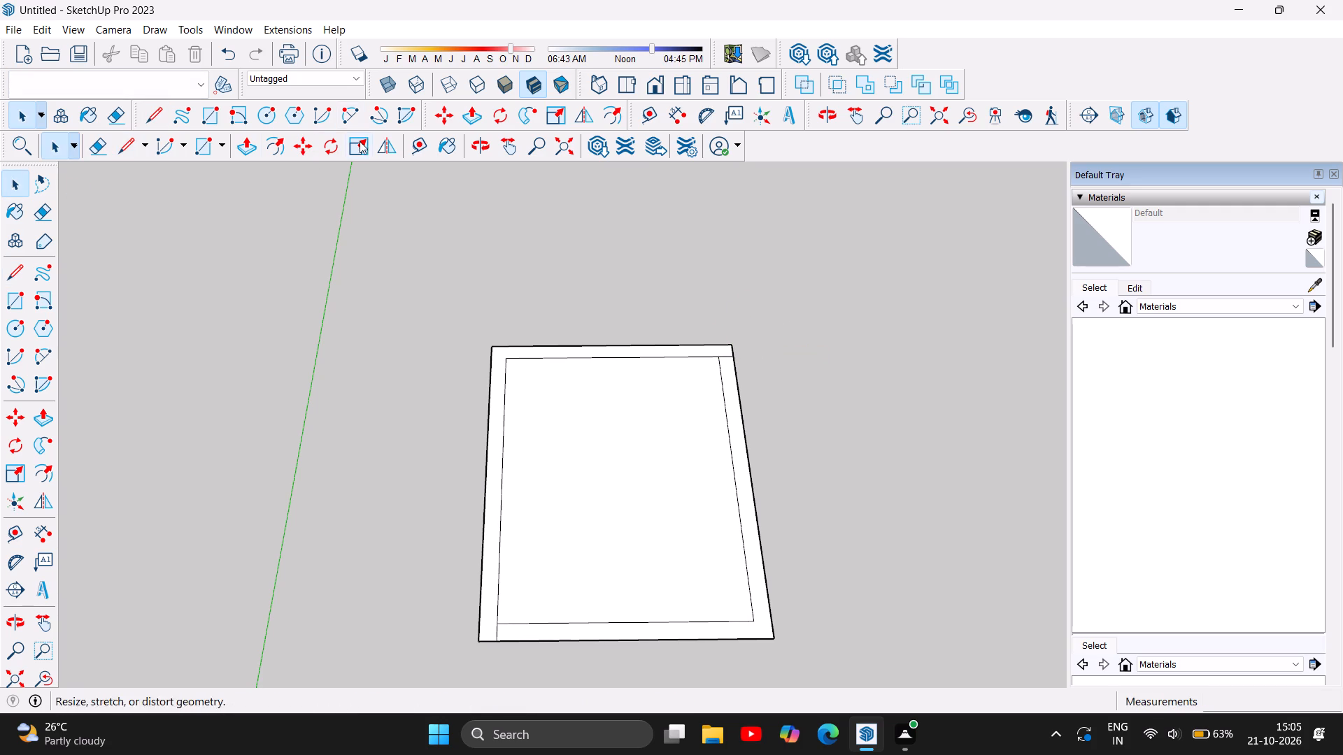
left_click(255, 145)
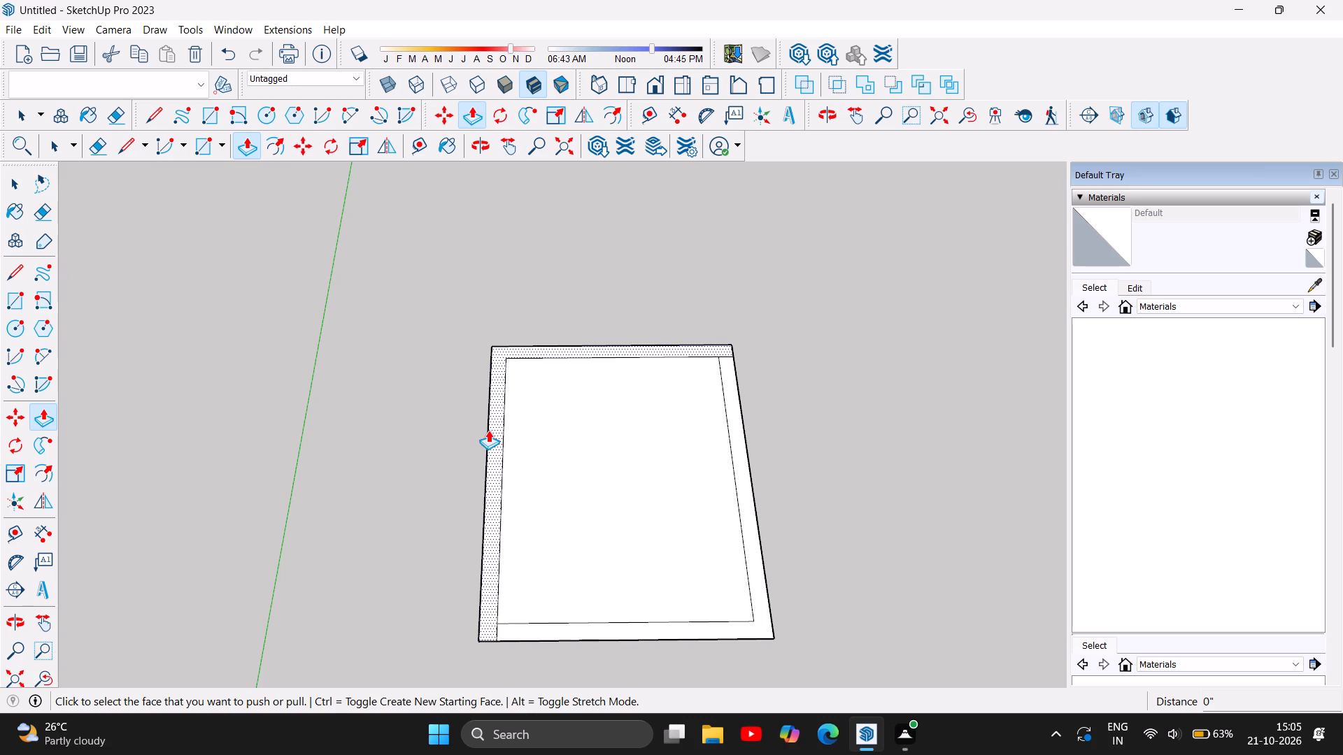
left_click(488, 430)
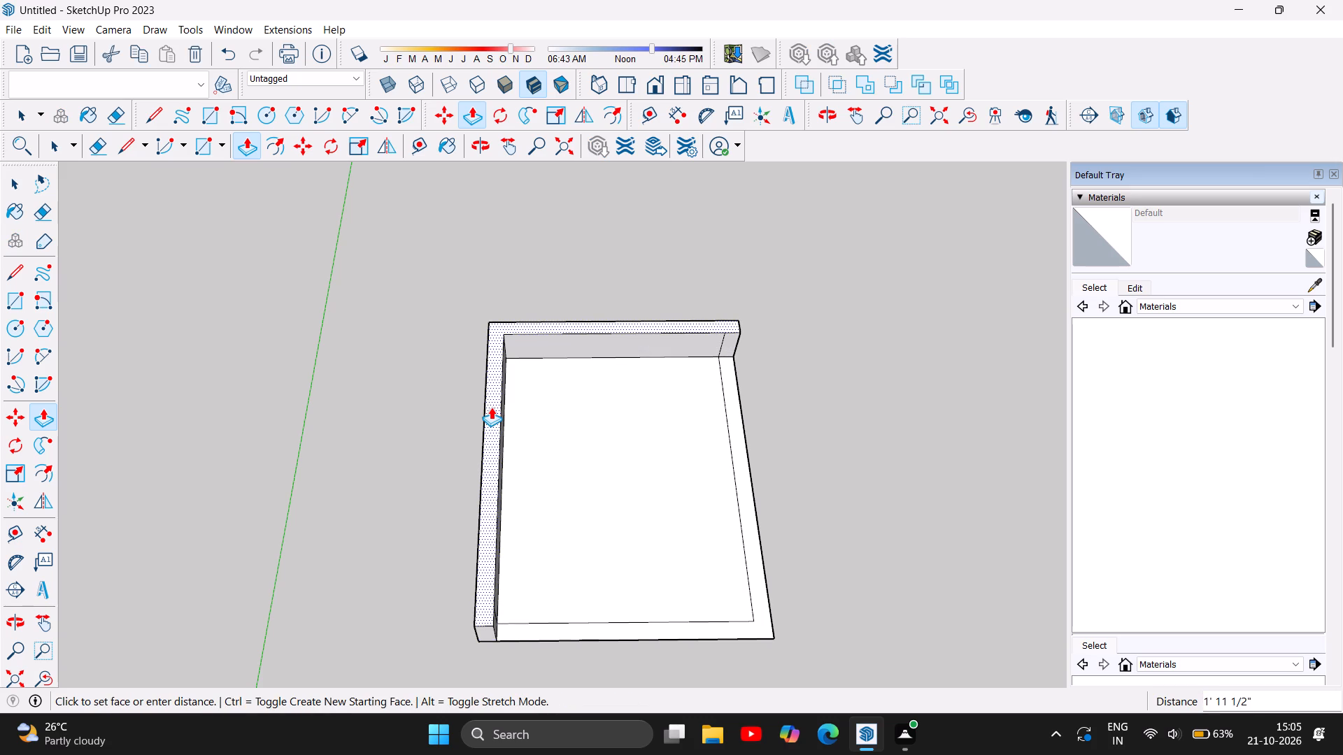
type("11")
key("apostrophe")
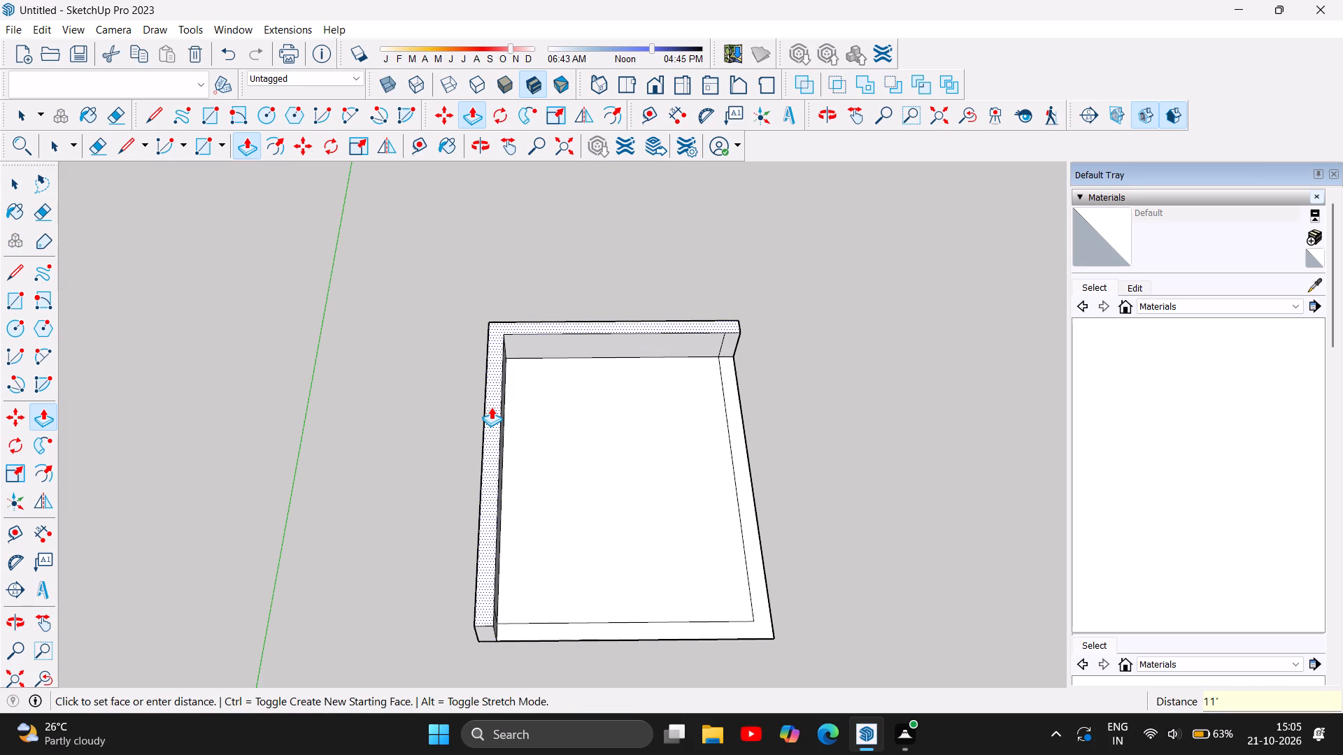
key("Return")
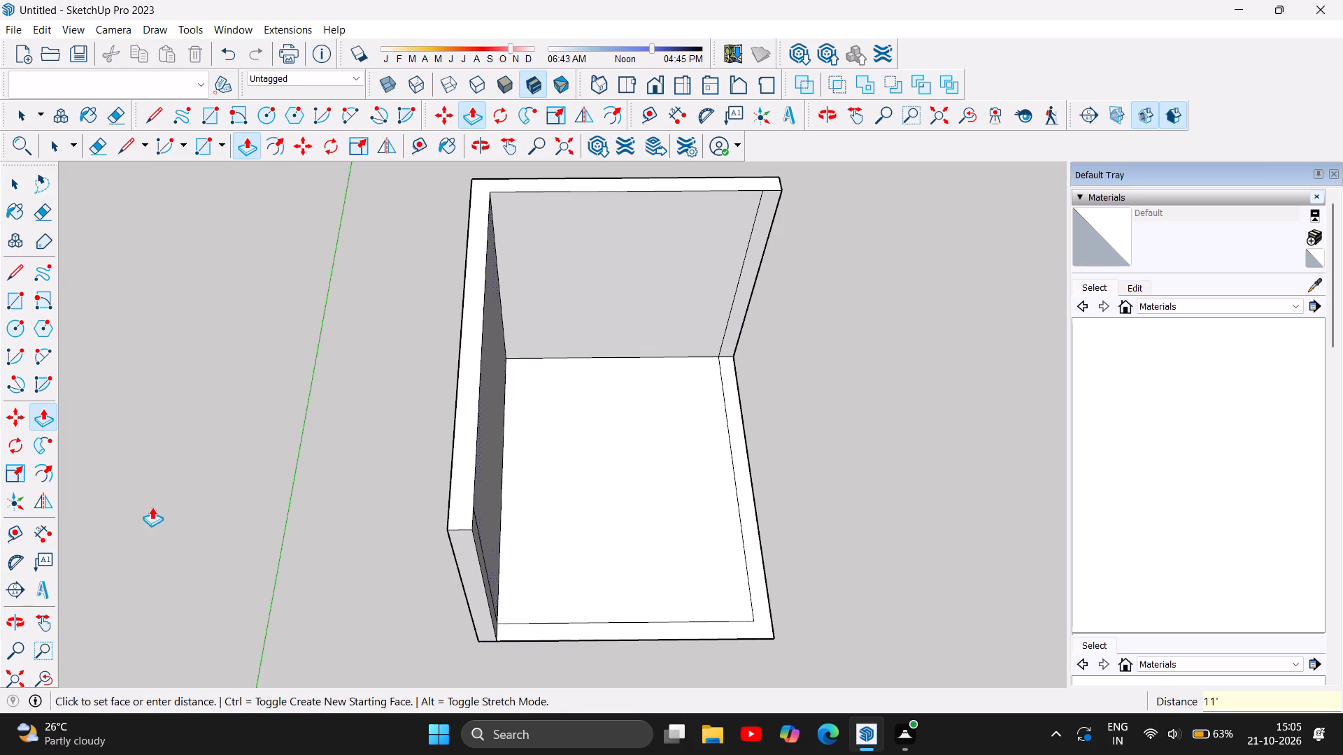
Draw a 6" line along the far wall's base, starting from the inner outline's far-right corner towards the left wall.
scroll(234, 505, "down", 6)
scroll(585, 472, "up", 6)
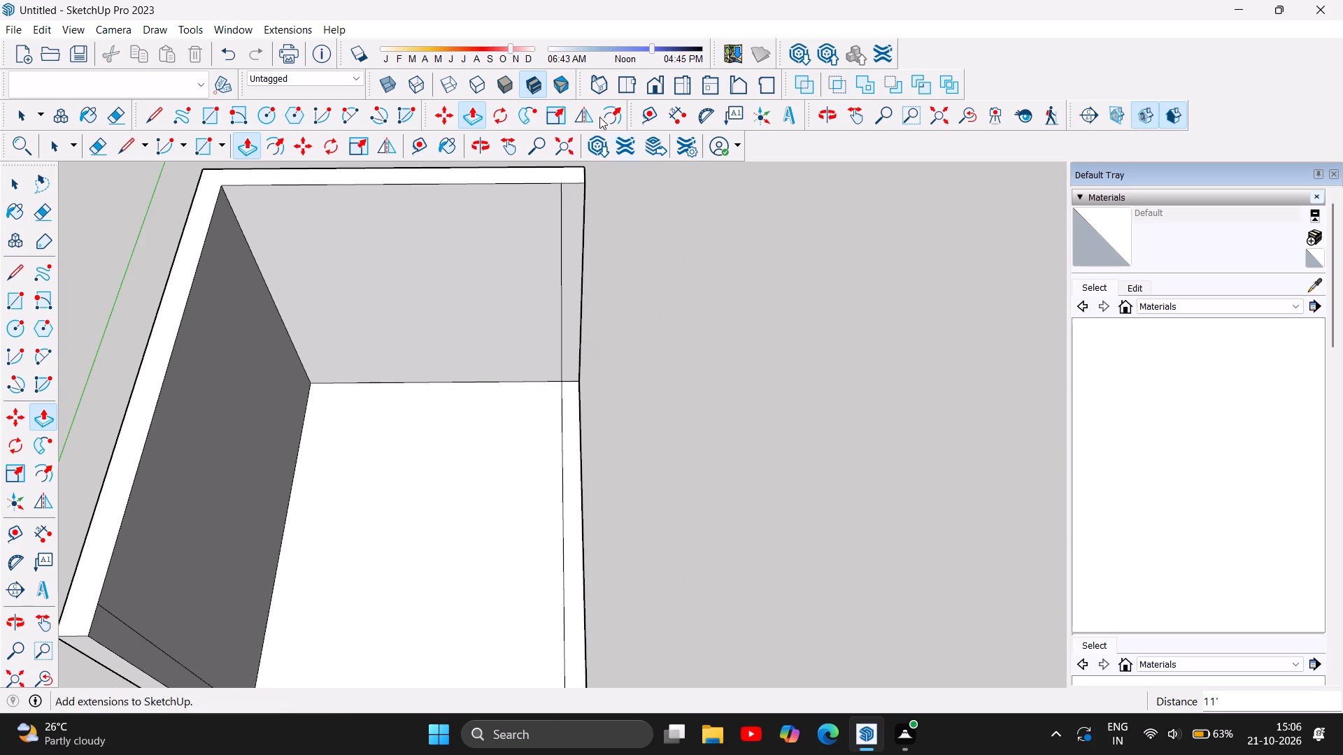
left_click(478, 151)
left_click_drag(537, 635, 572, 482)
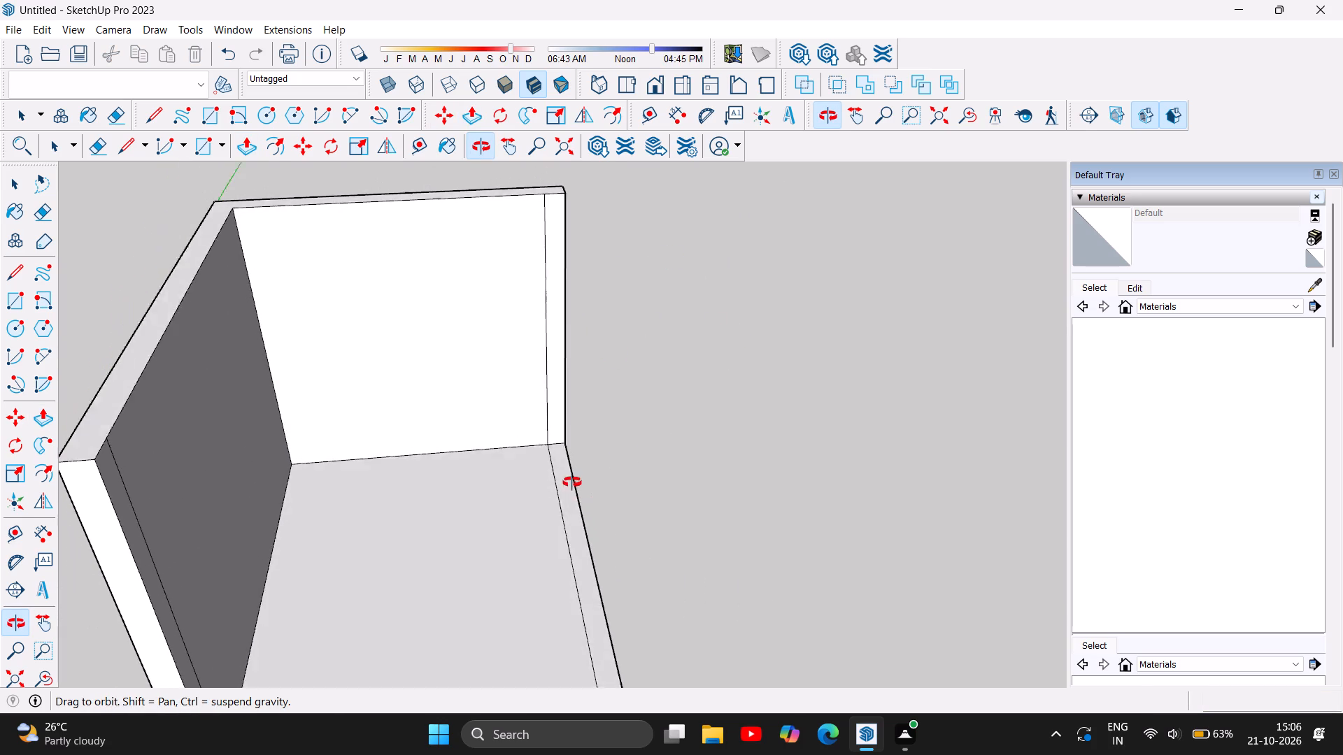
left_click_drag(572, 482, 564, 473)
scroll(467, 439, "up", 5)
scroll(612, 486, "up", 2)
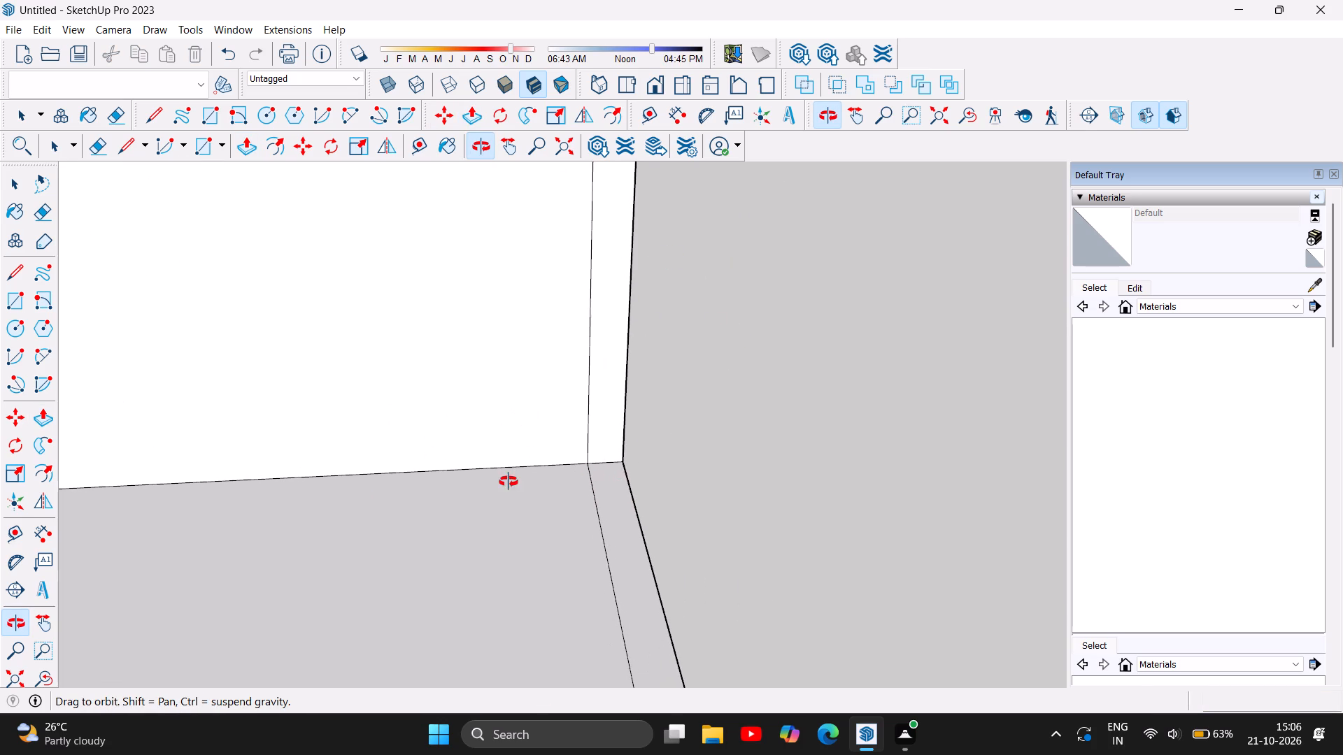
scroll(875, 459, "down", 5)
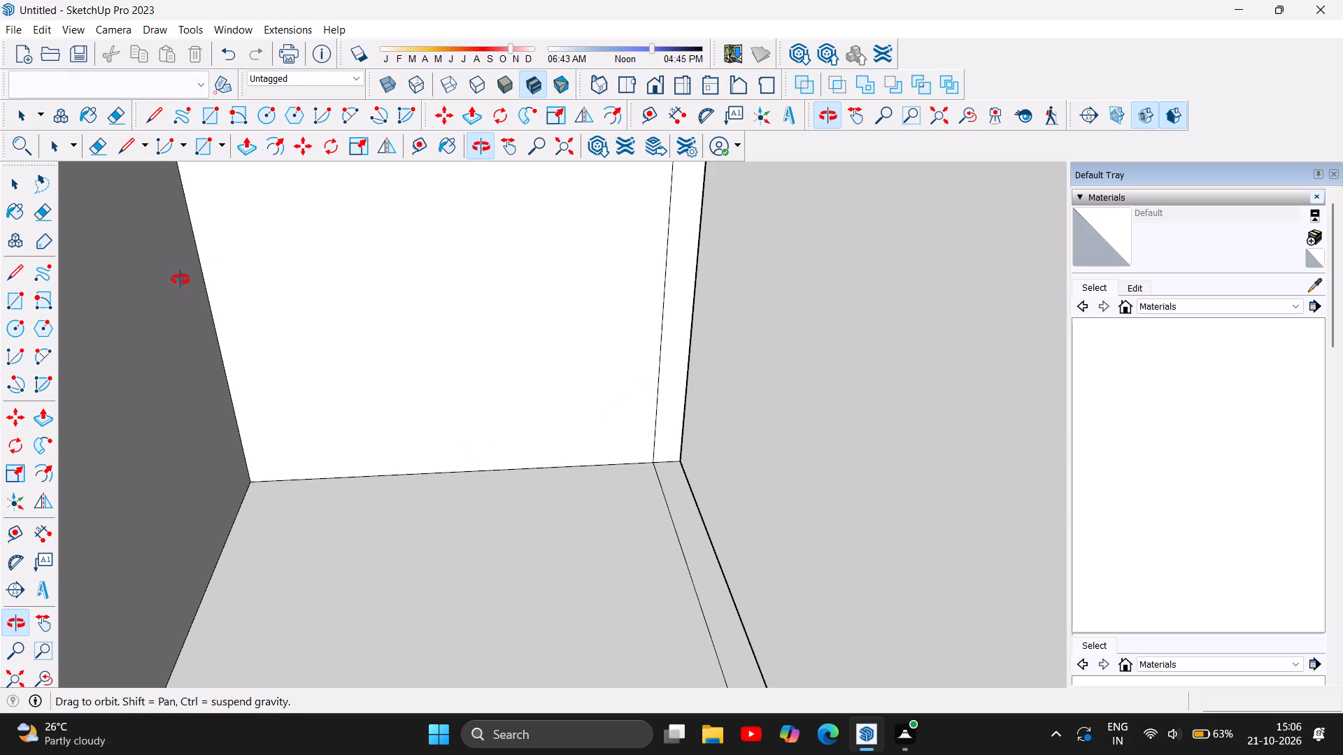
left_click(5, 268)
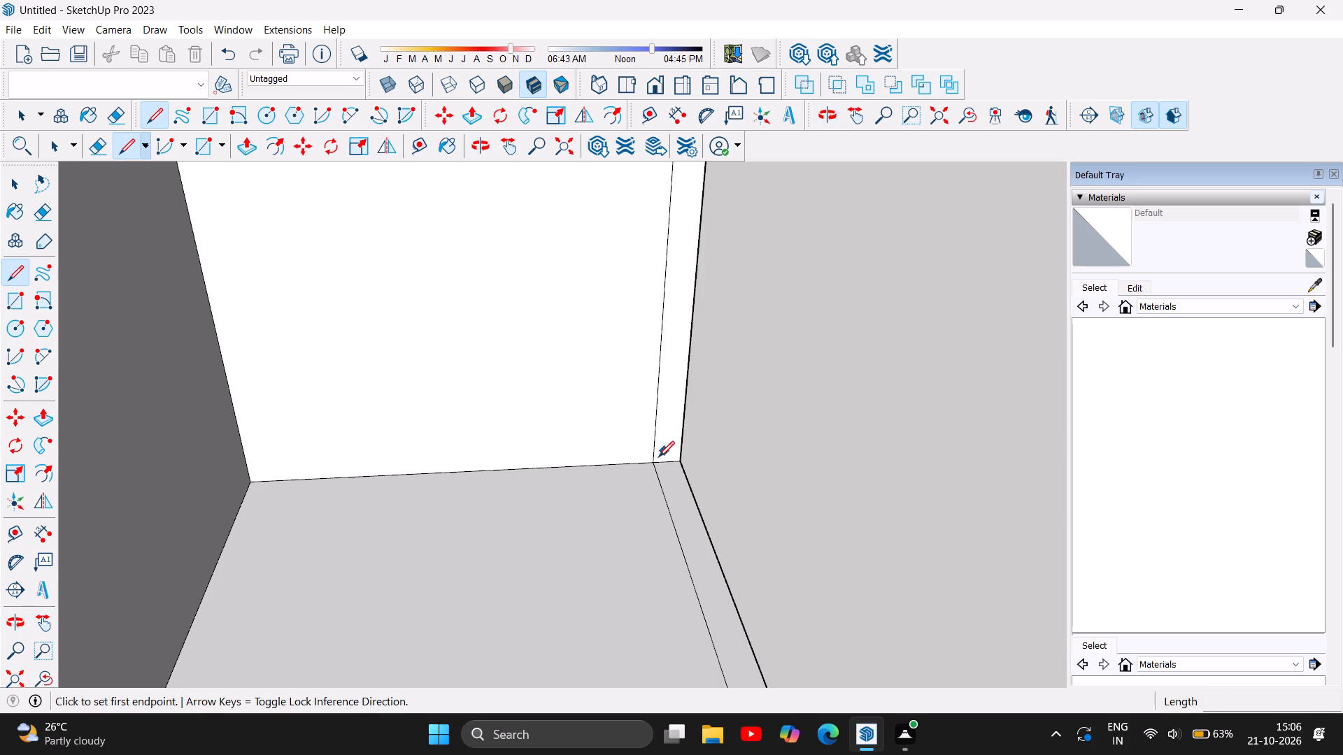
left_click(657, 463)
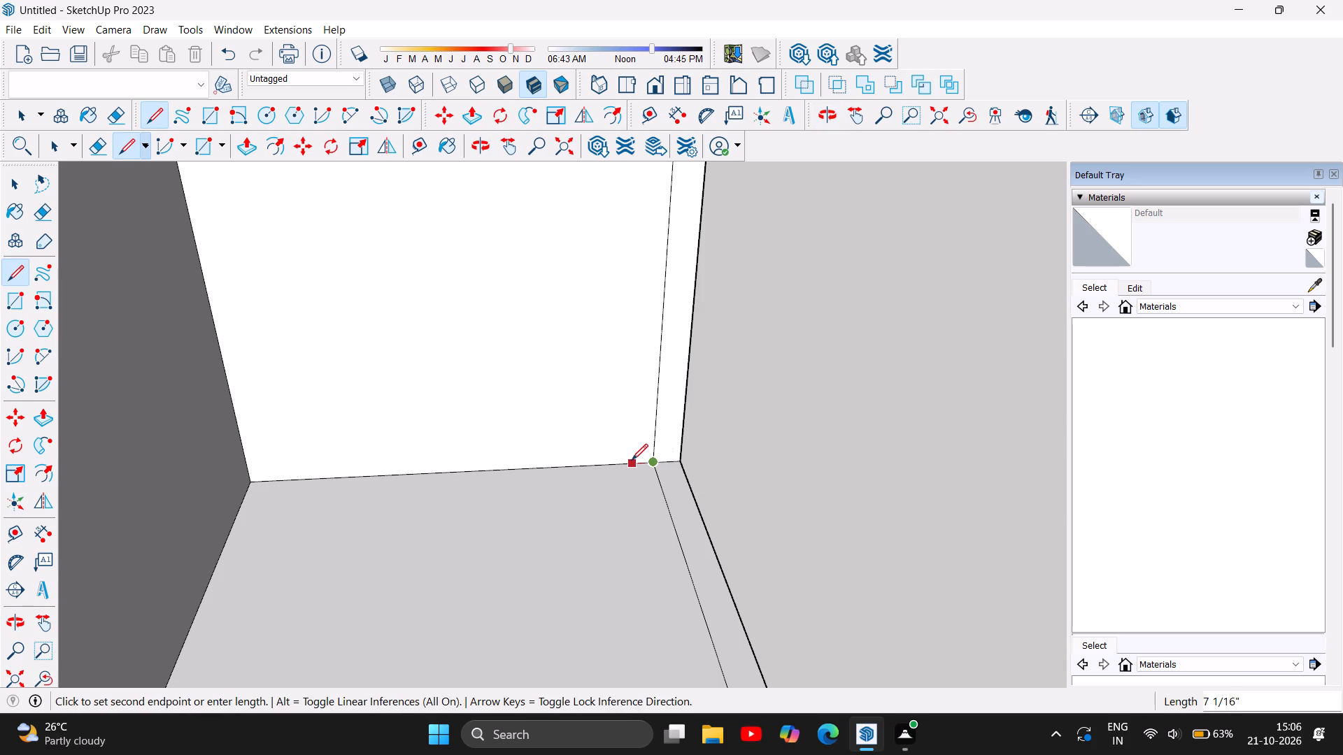
key("6")
key("Return")
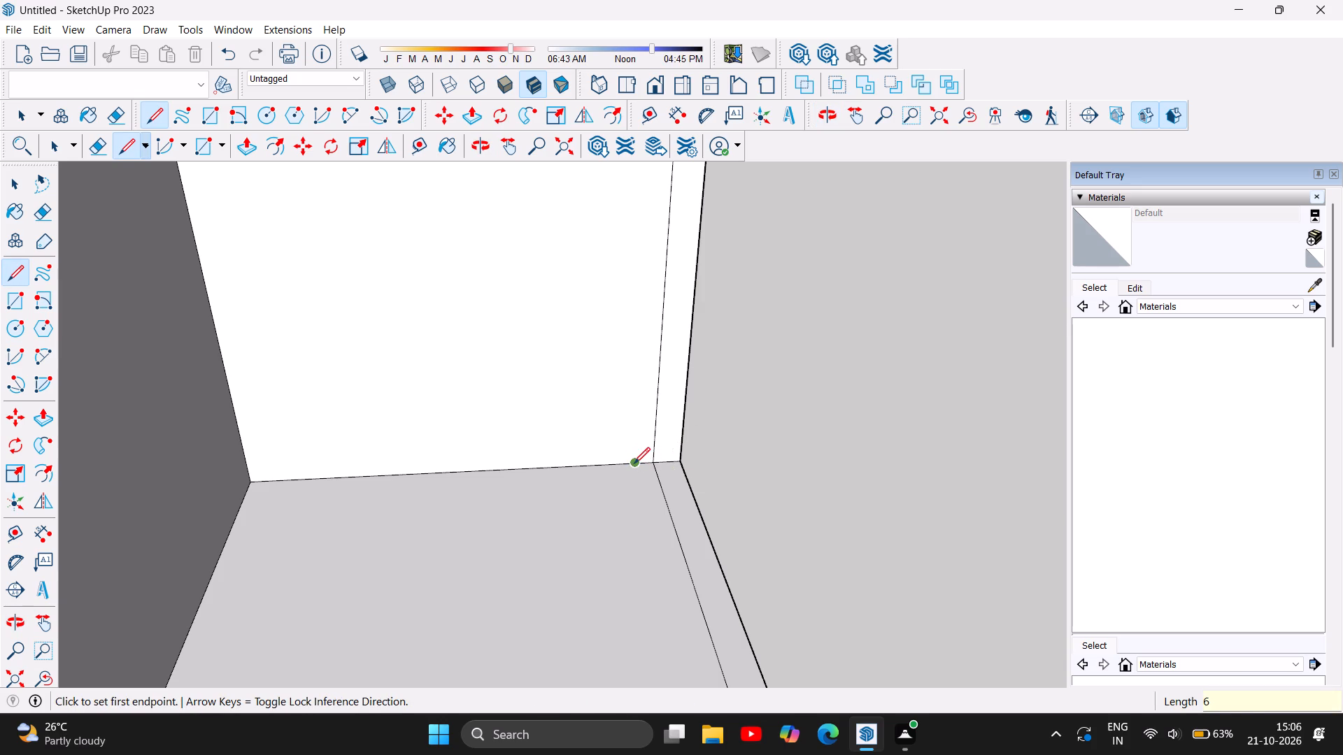
Draw a 3' wide by 7' high door outline on the far wall, starting from the end of the 6" base line.
left_click(634, 463)
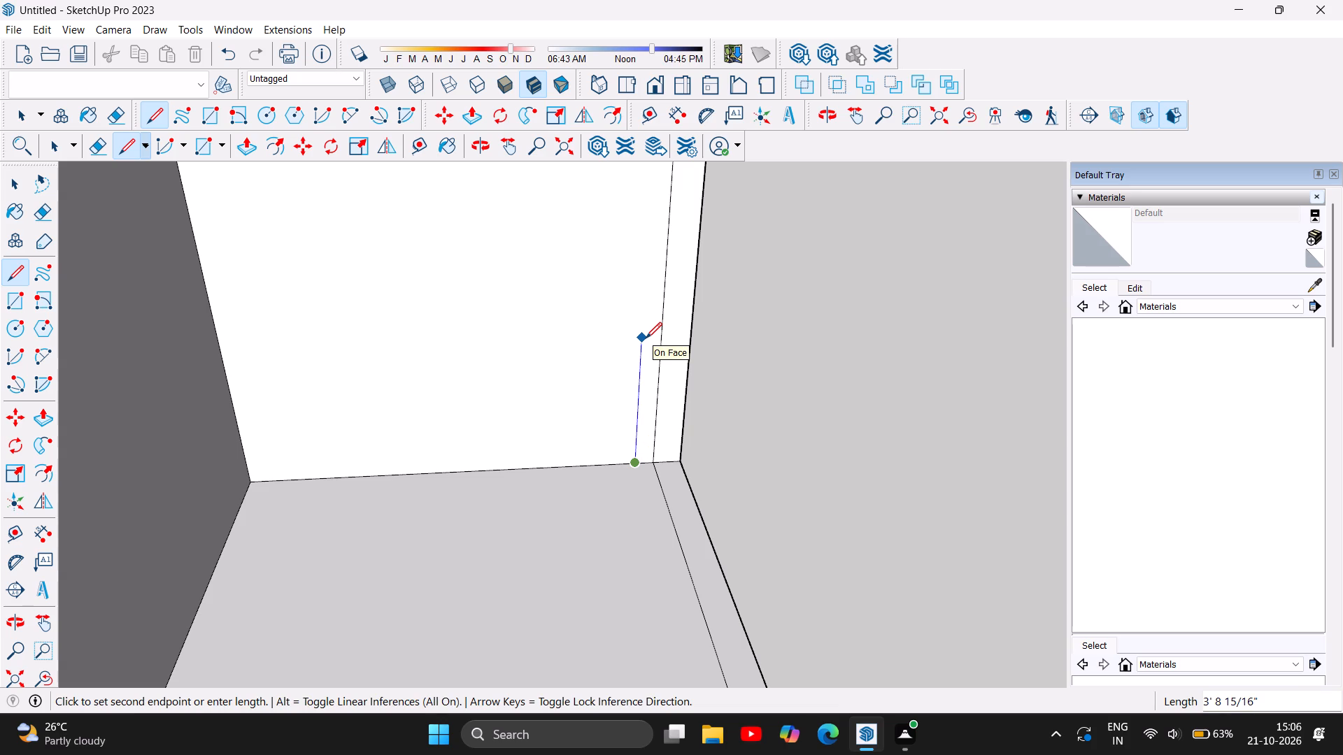
type("7'")
key("Return")
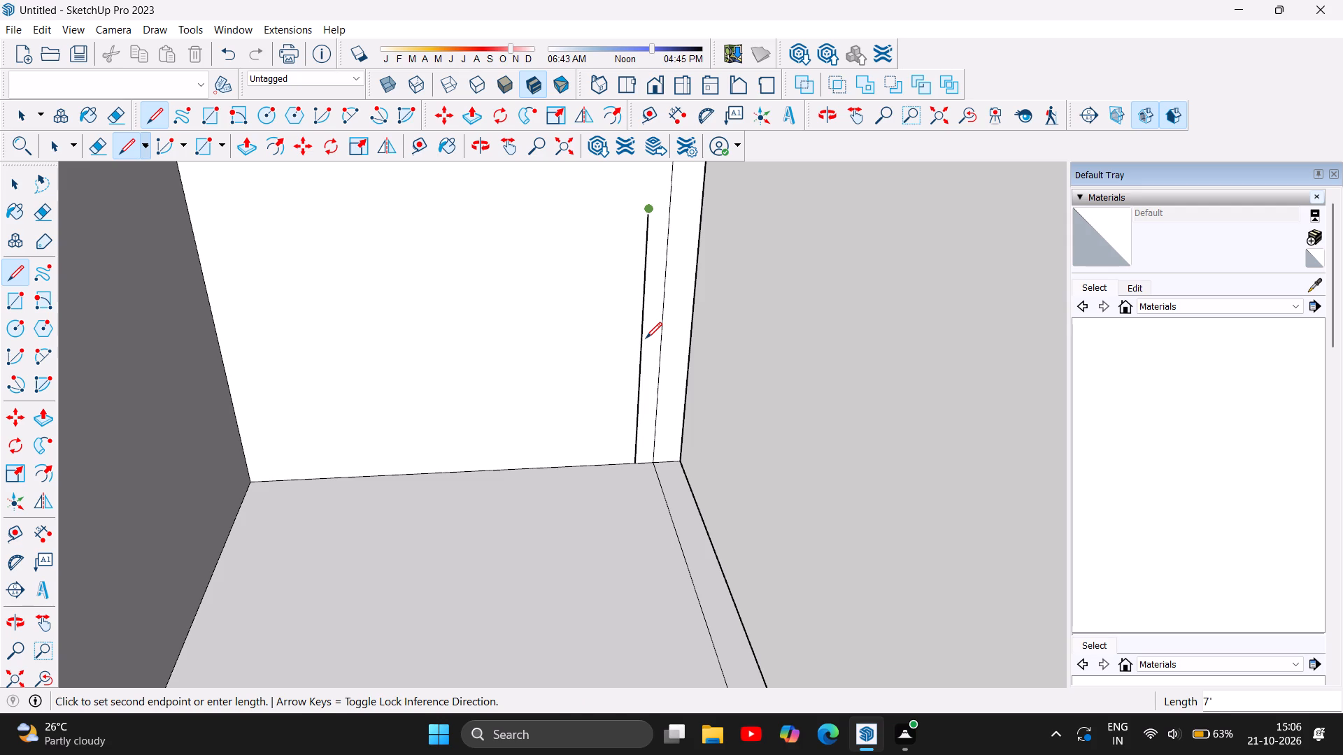
left_click(648, 210)
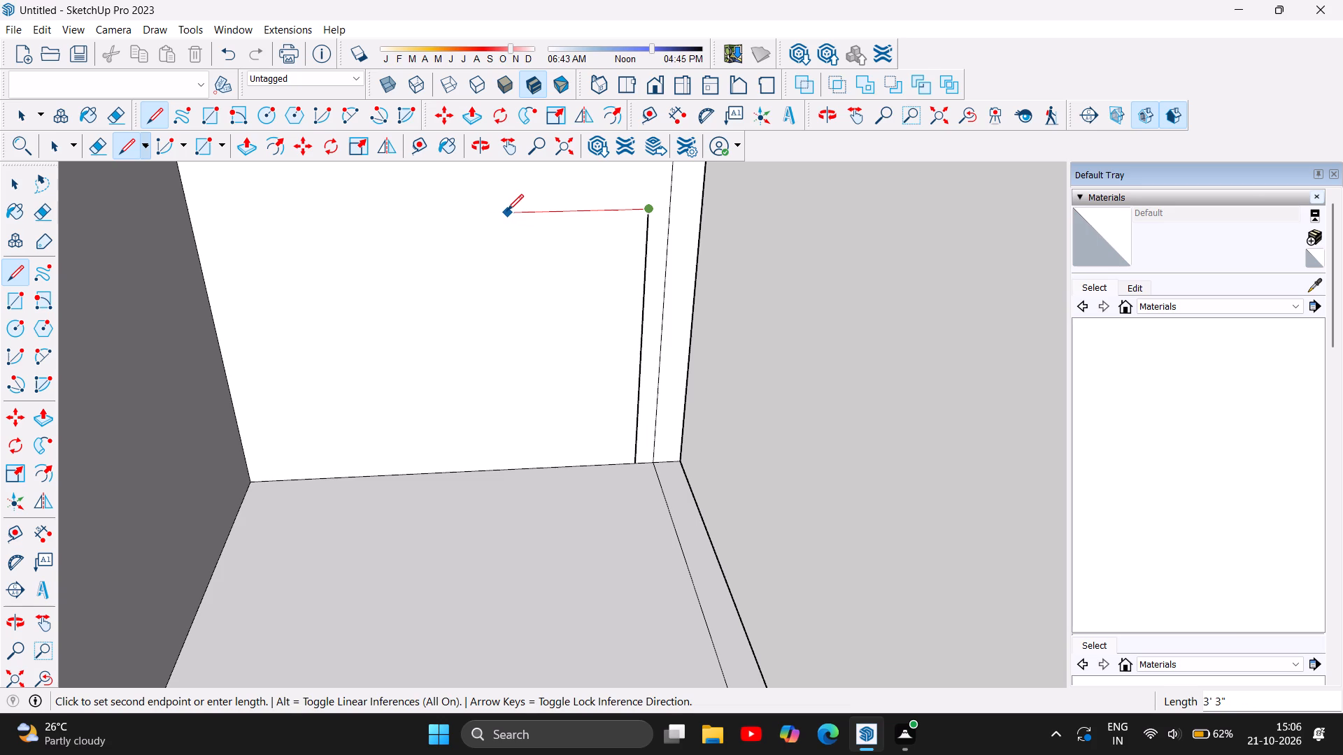
type("3'")
key("Return")
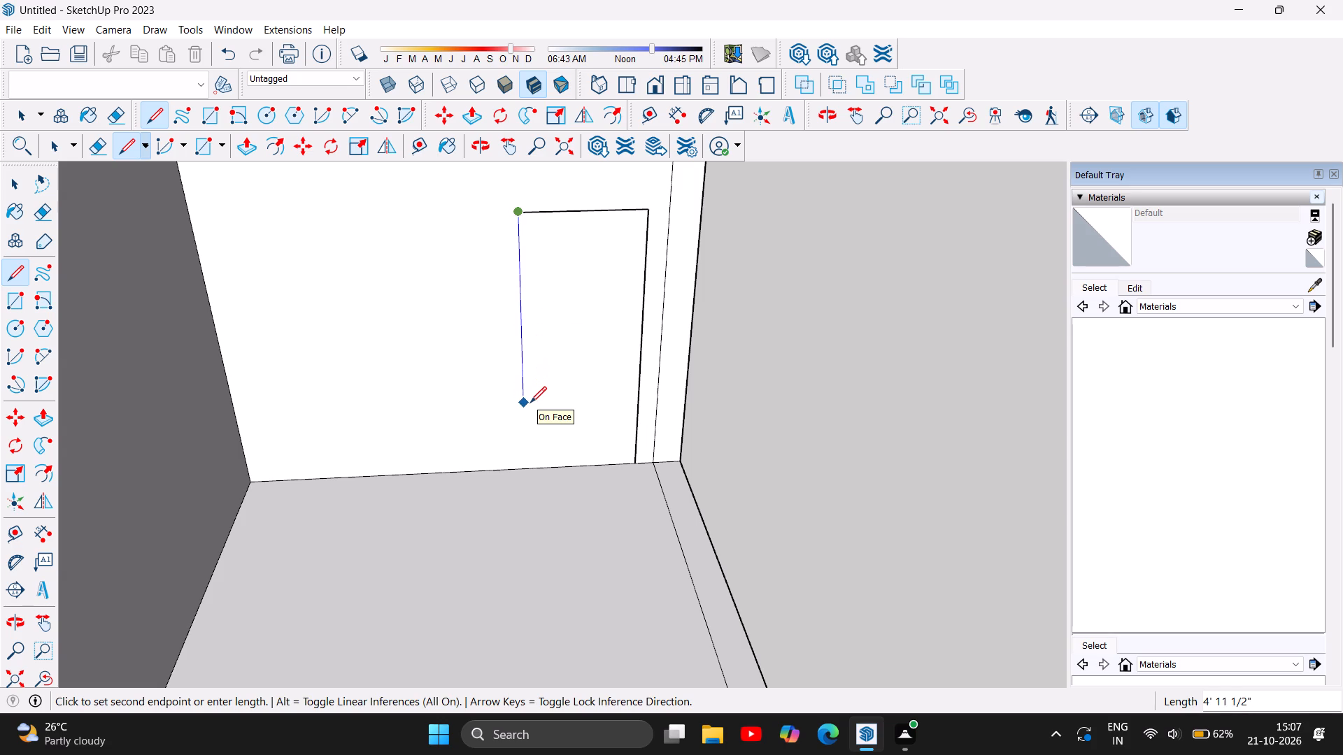
key("7")
key("apostrophe")
key("Return")
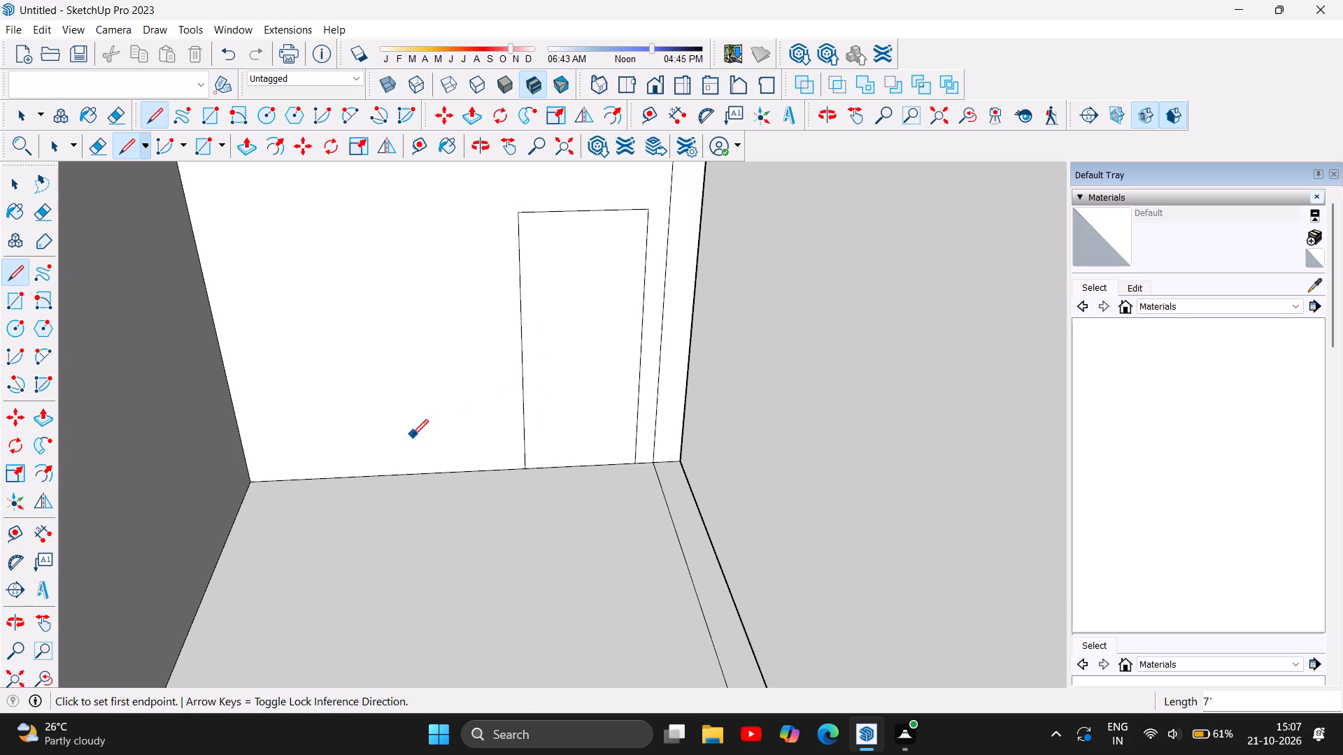
scroll(656, 478, "down", 4)
scroll(469, 498, "up", 3)
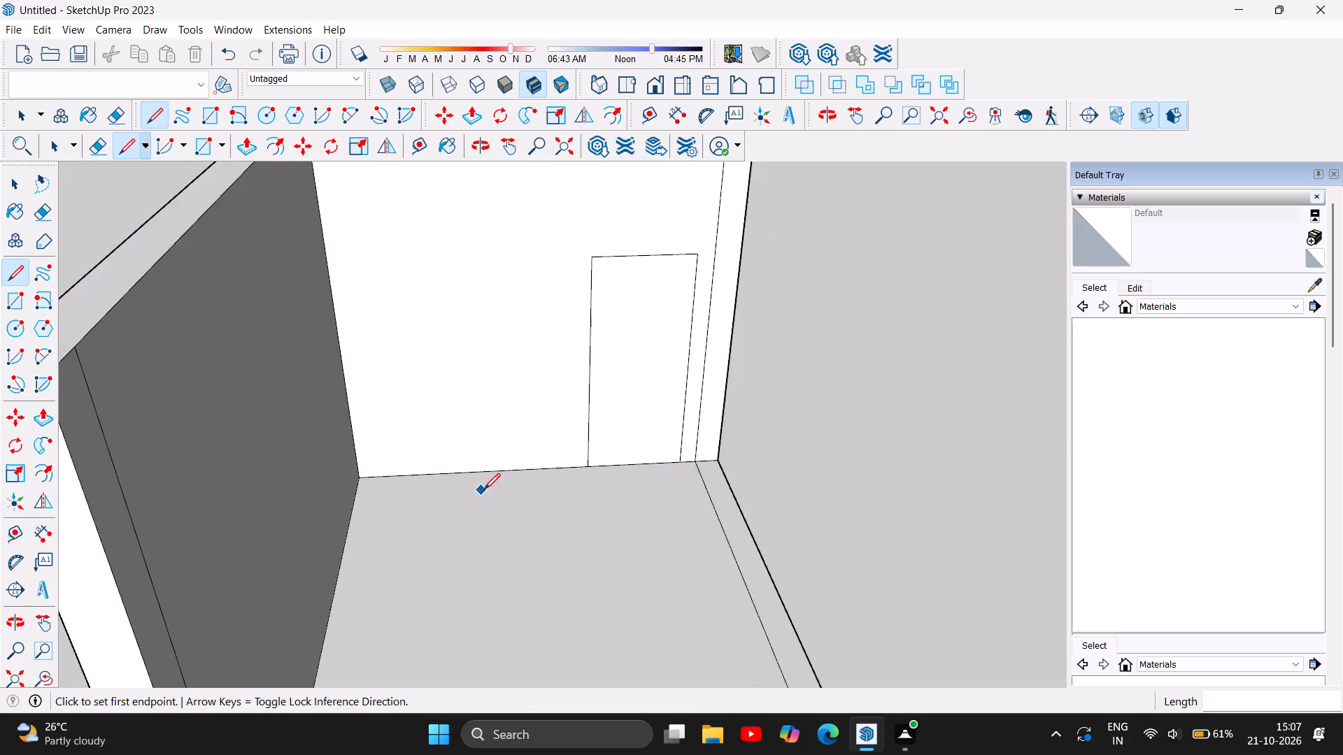
Draw a 6" line along the far wall's base from the door outline's lower-left corner towards the left wall.
scroll(484, 489, "up", 2)
left_click(486, 145)
left_click_drag(544, 417, 544, 391)
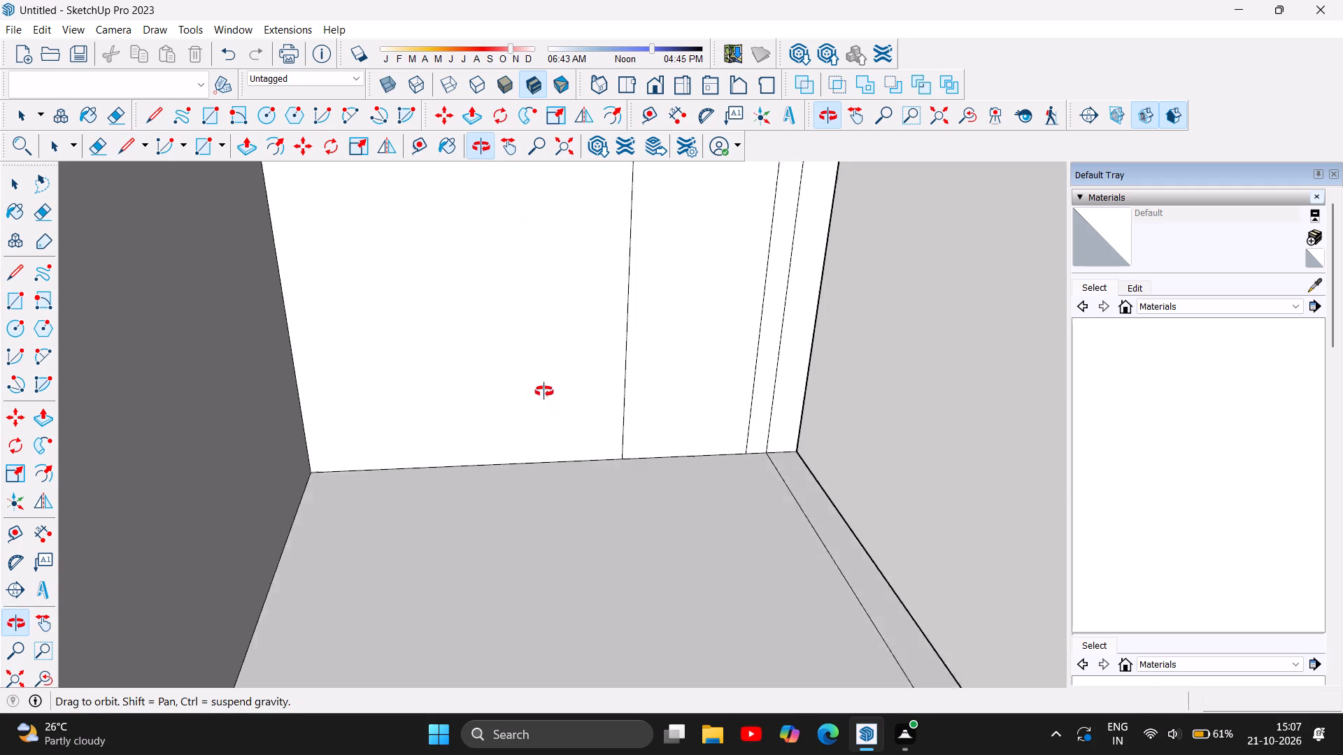
left_click_drag(544, 391, 546, 354)
scroll(462, 503, "down", 4)
scroll(560, 423, "up", 1)
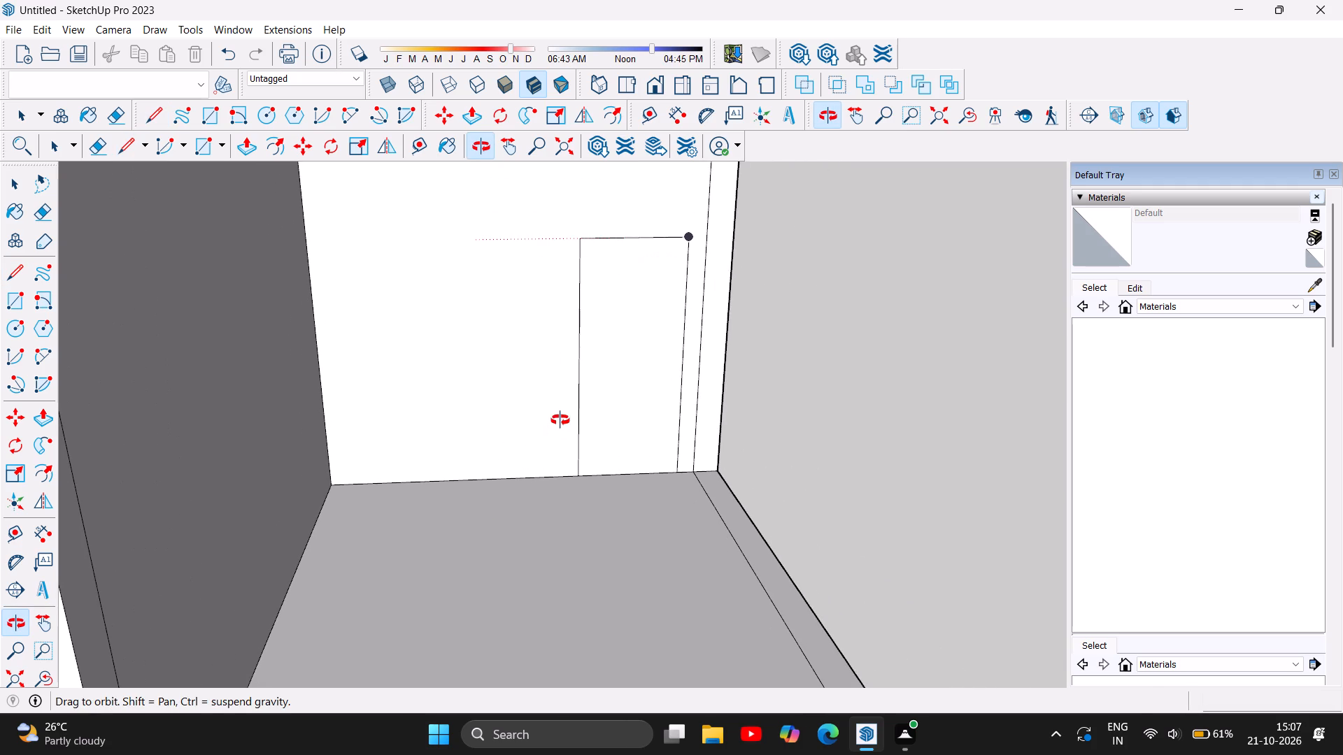
key("Escape")
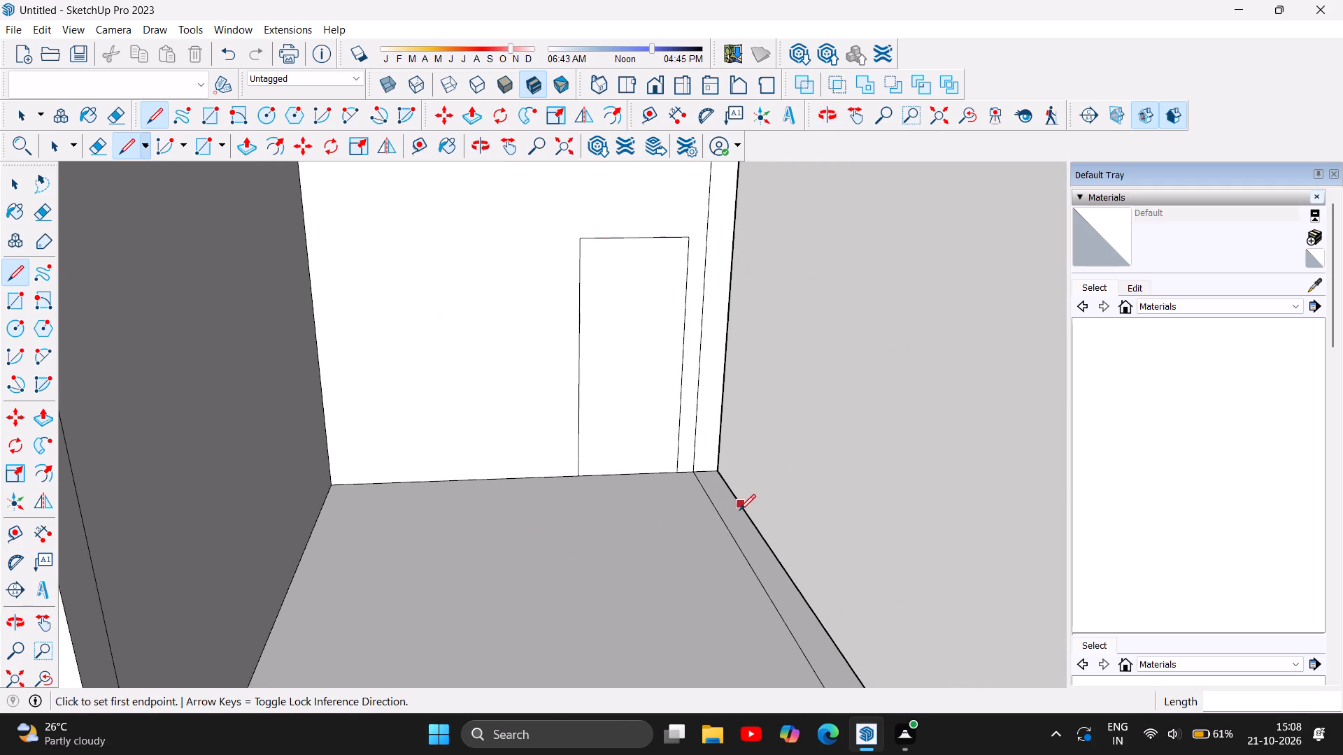
scroll(637, 535, "down", 3)
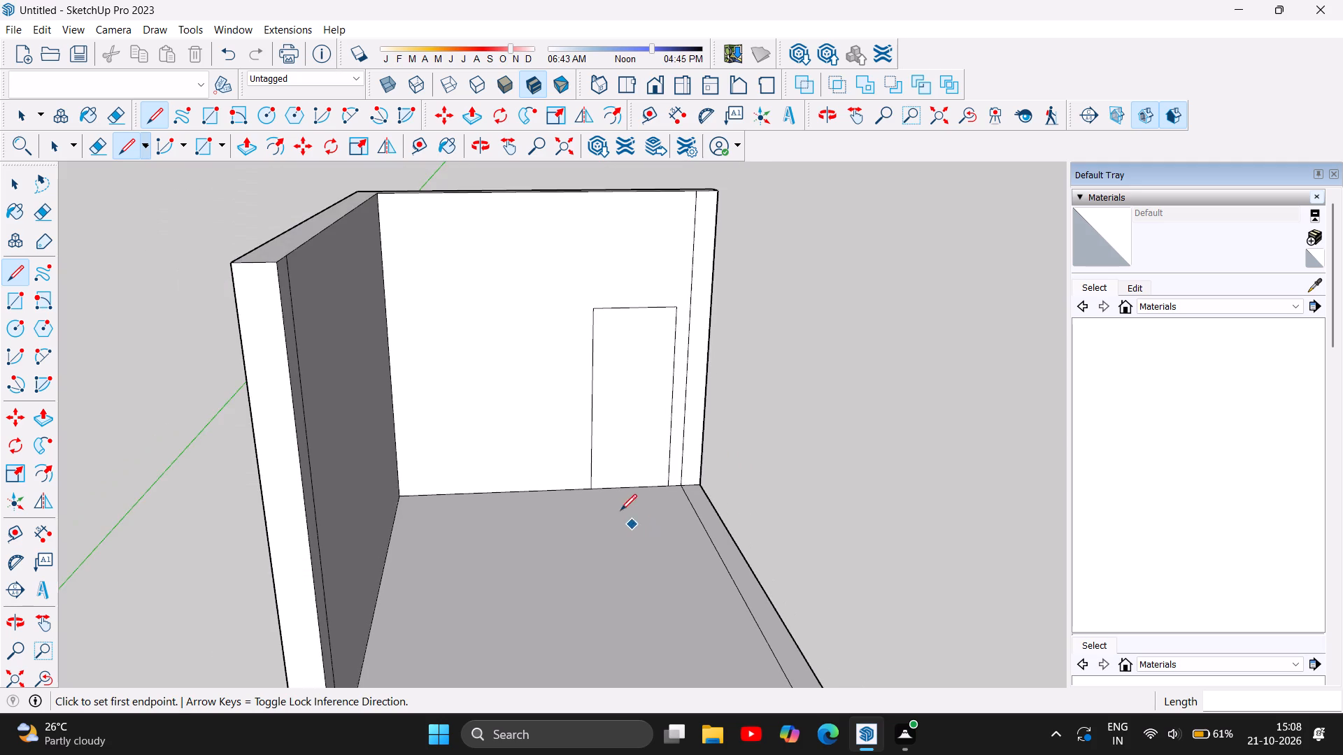
scroll(625, 488, "up", 3)
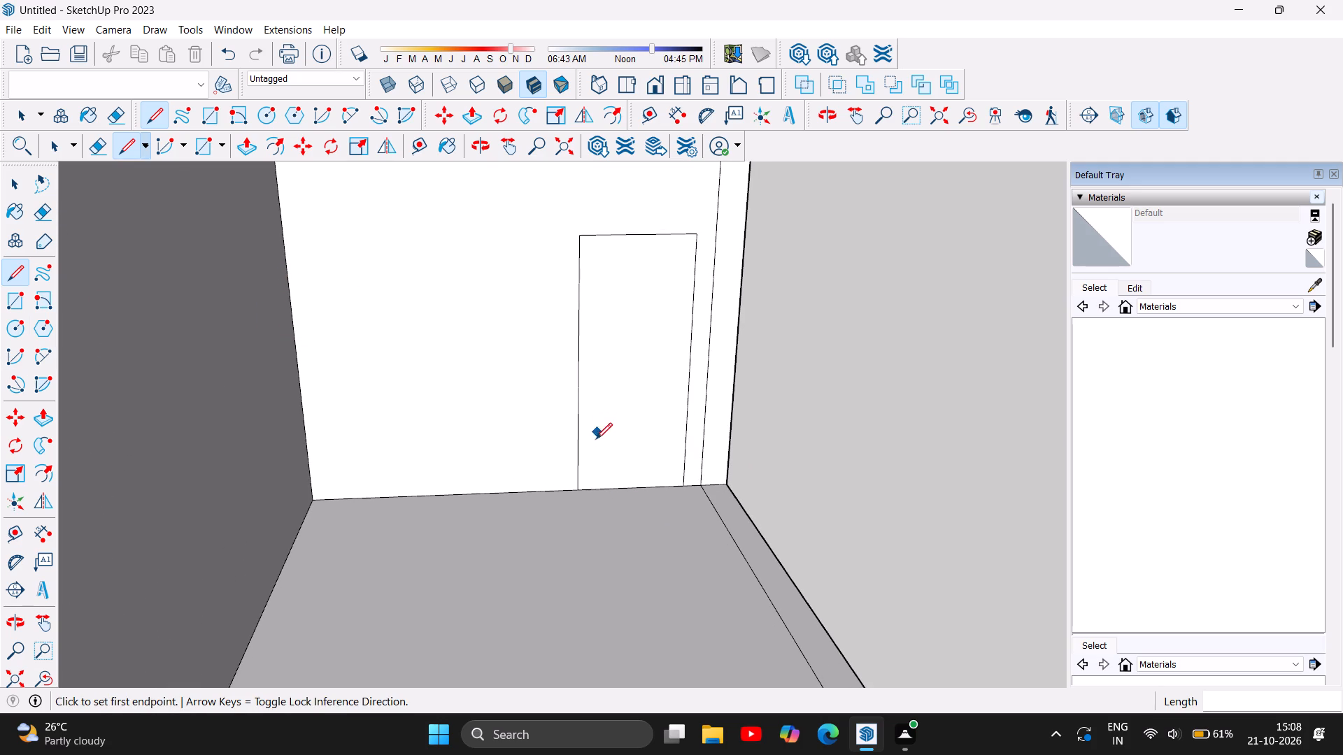
left_click(577, 489)
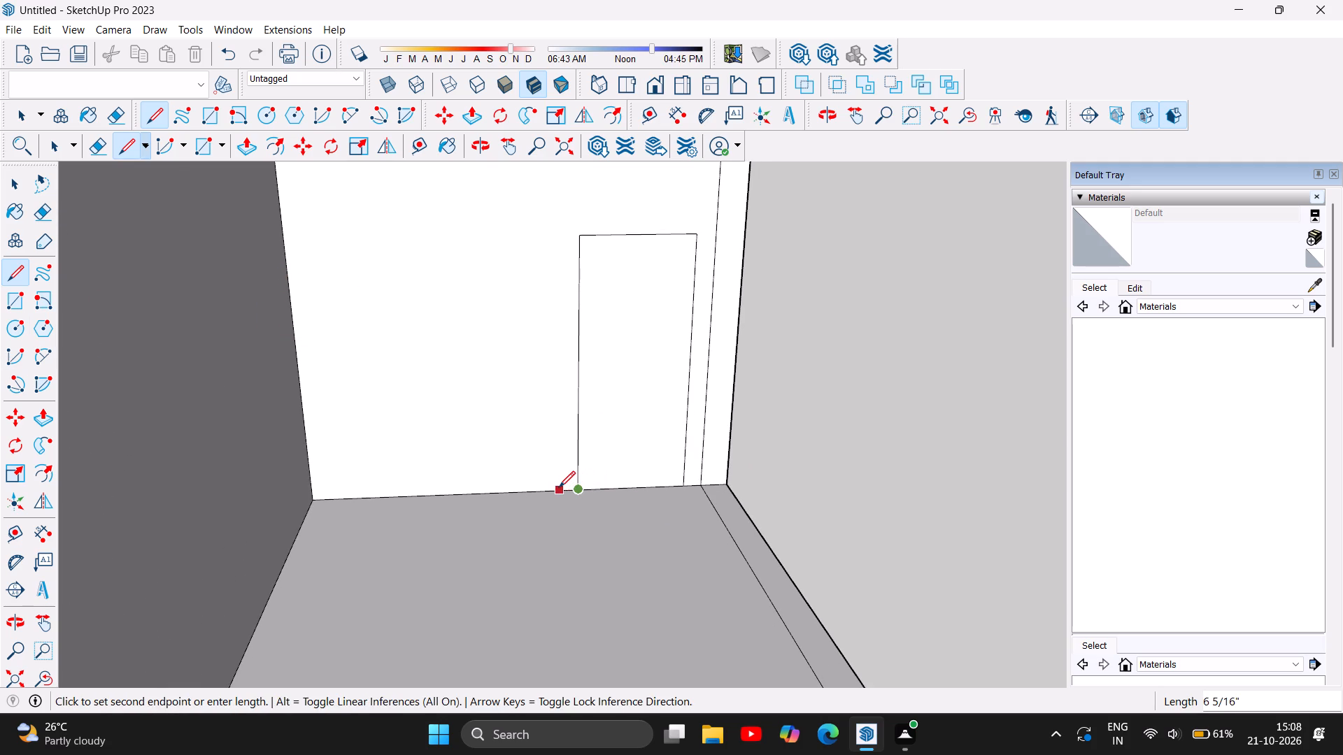
key("6")
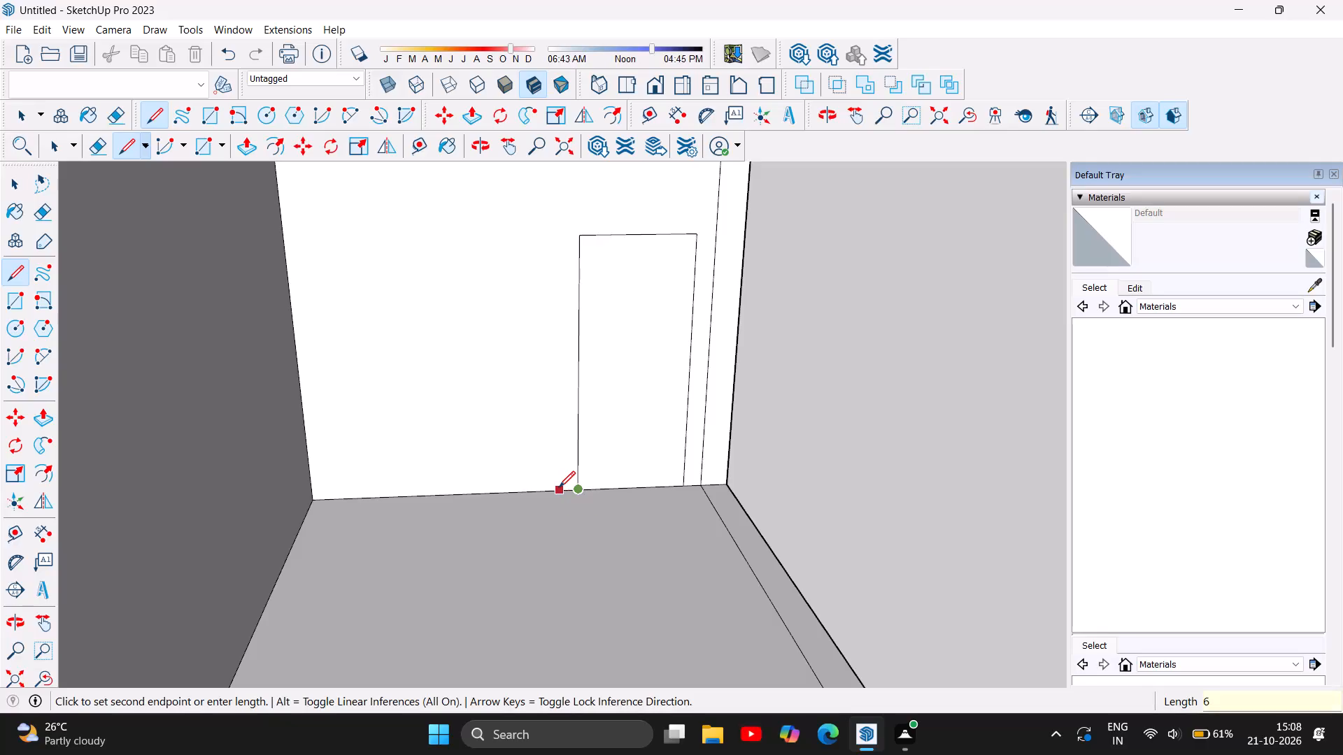
key("Return")
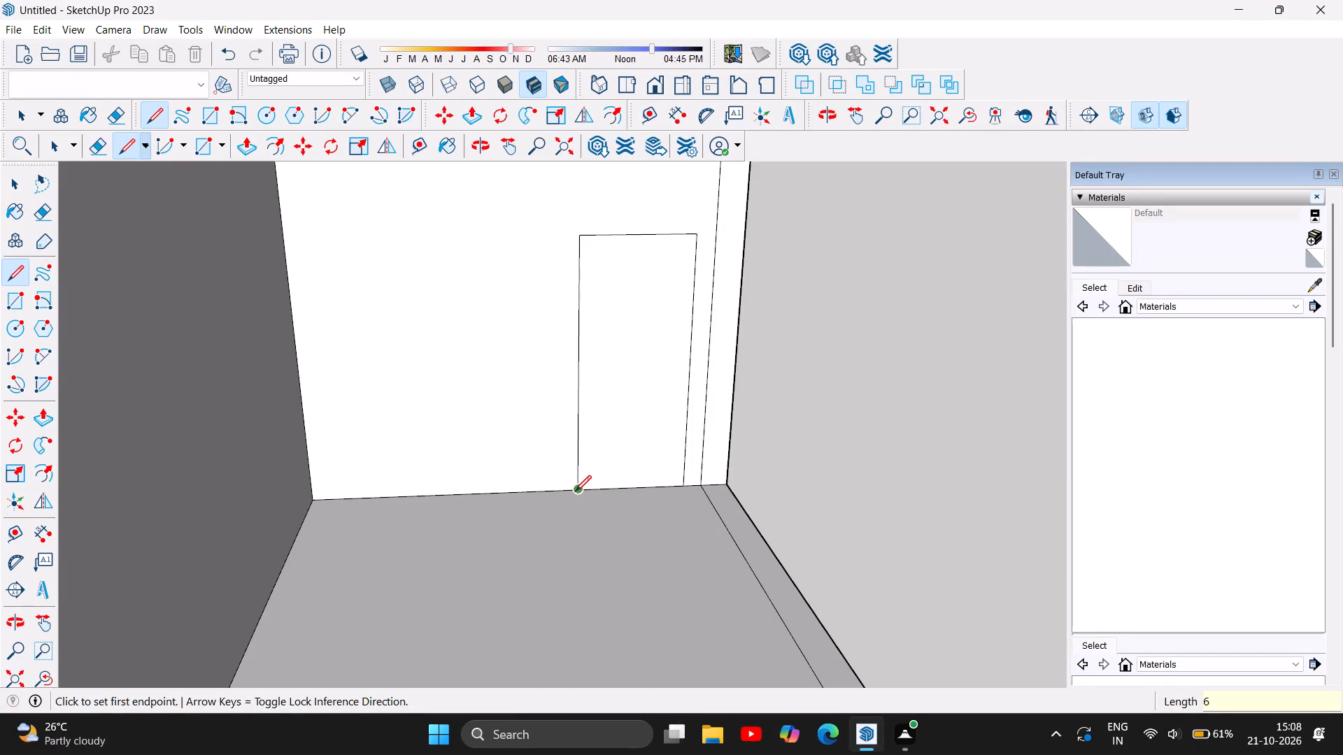
Draw a 7' high by 6'9" wide outline on the far wall, from the end of the new 6" line to the left wall.
left_click(559, 494)
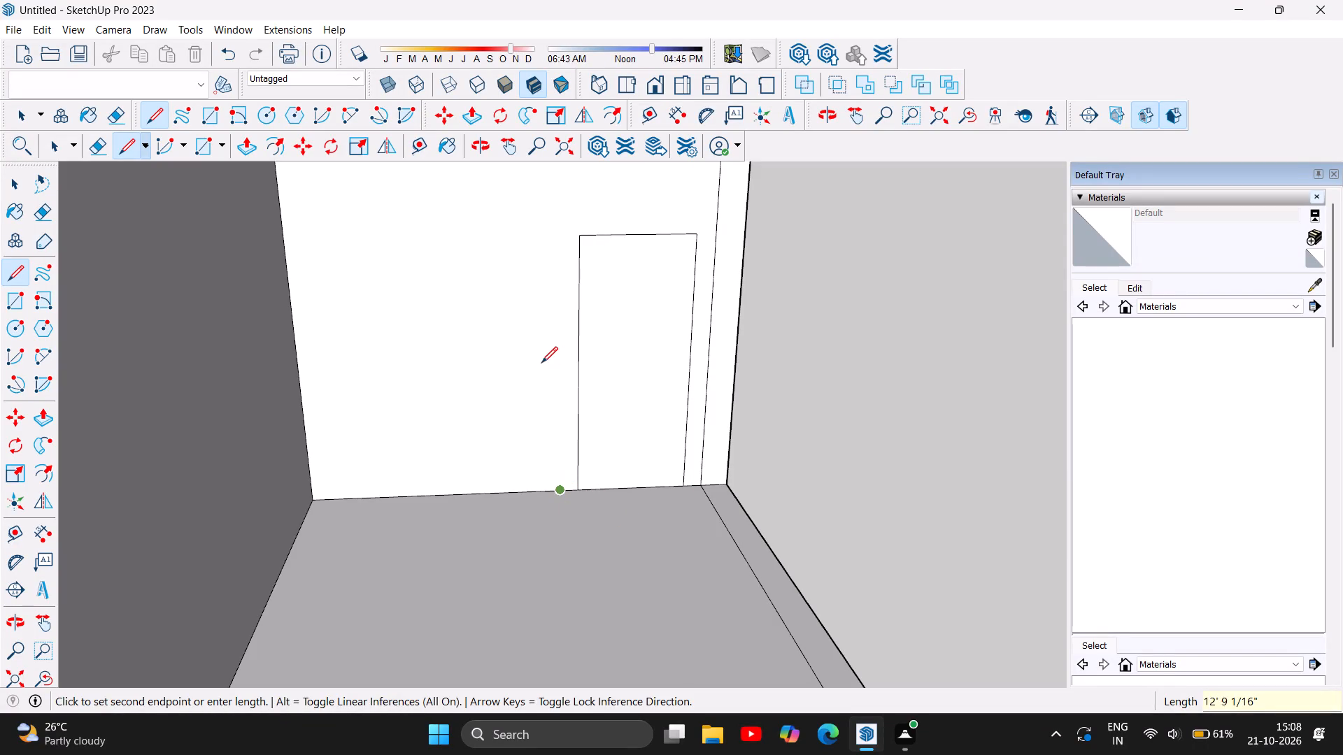
scroll(550, 375, "down", 5)
scroll(561, 277, "up", 4)
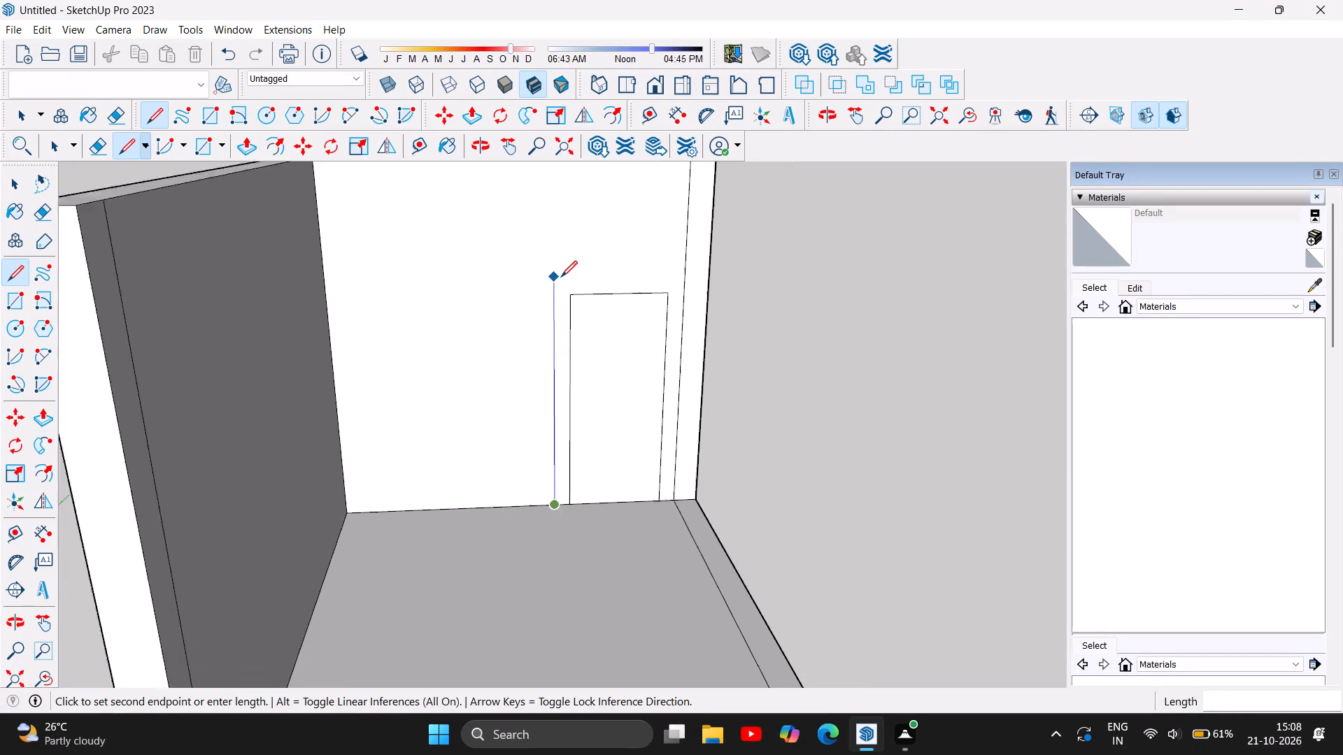
scroll(561, 277, "up", 2)
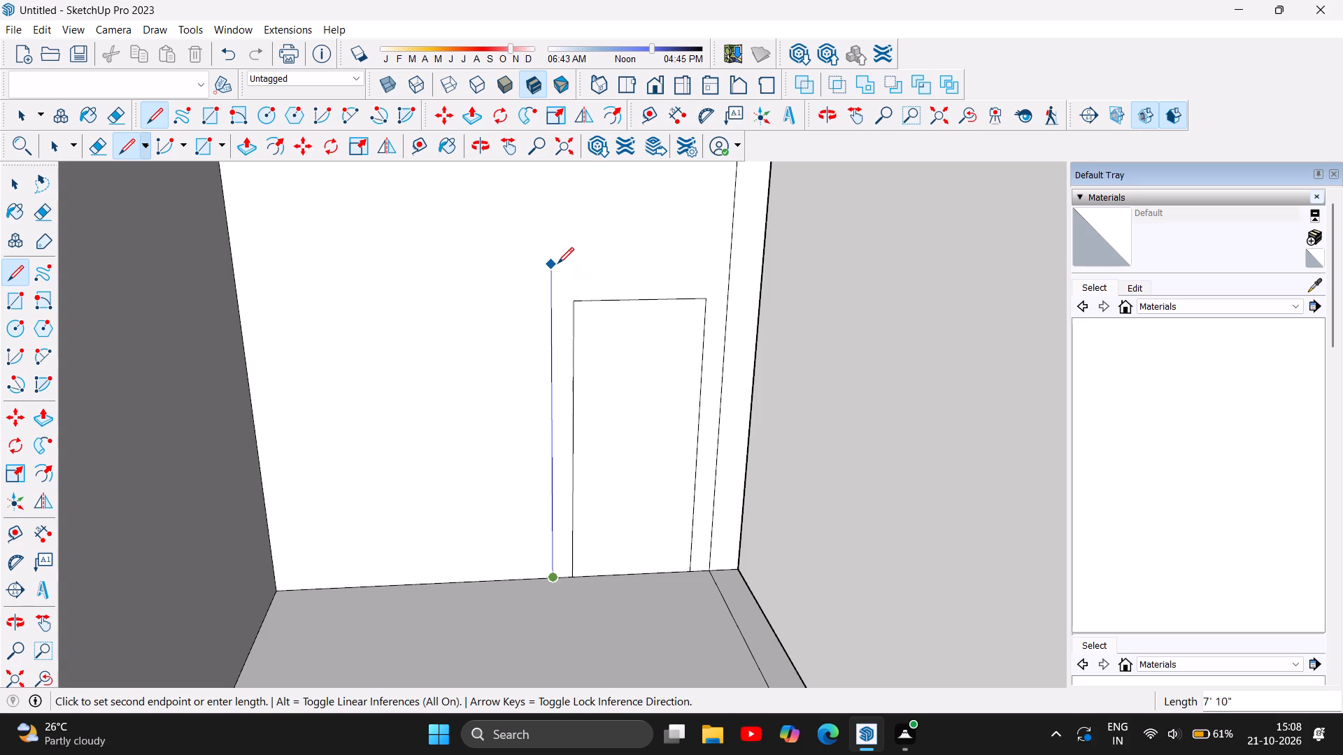
left_click(551, 303)
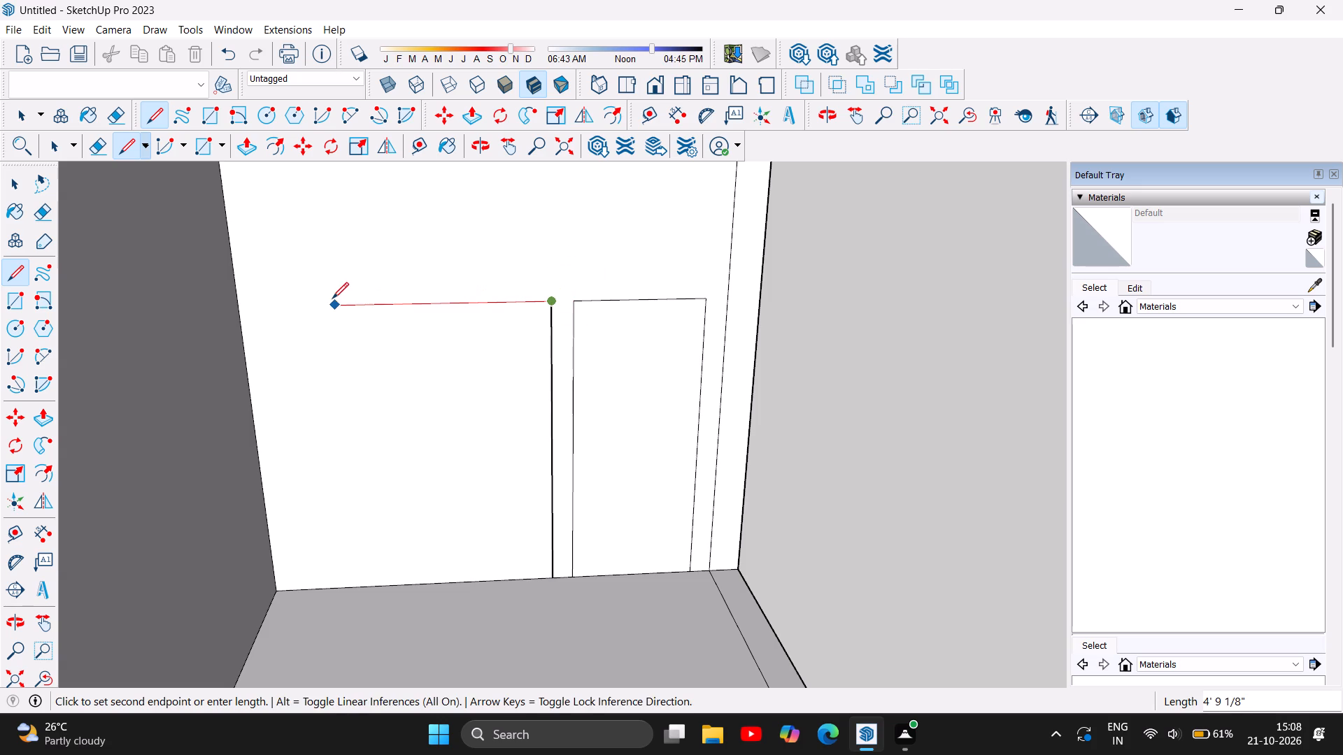
left_click(235, 307)
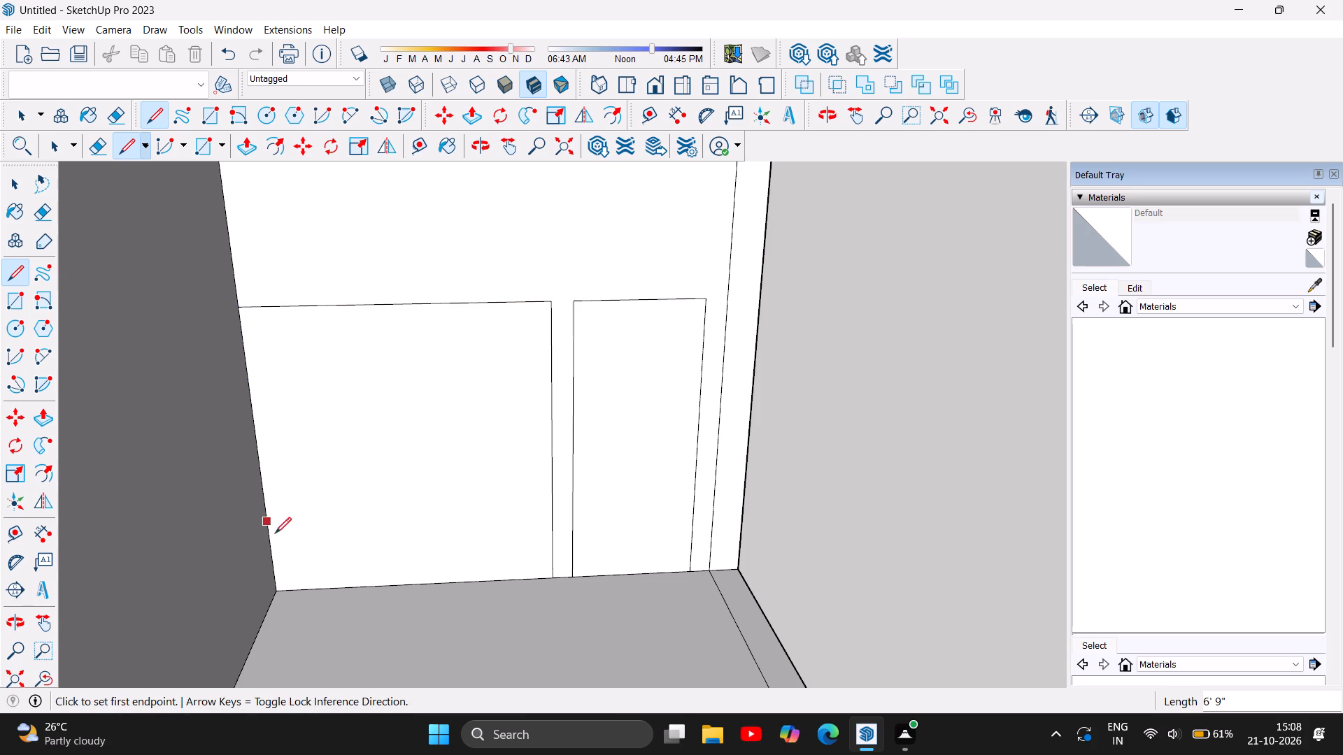
left_click(274, 589)
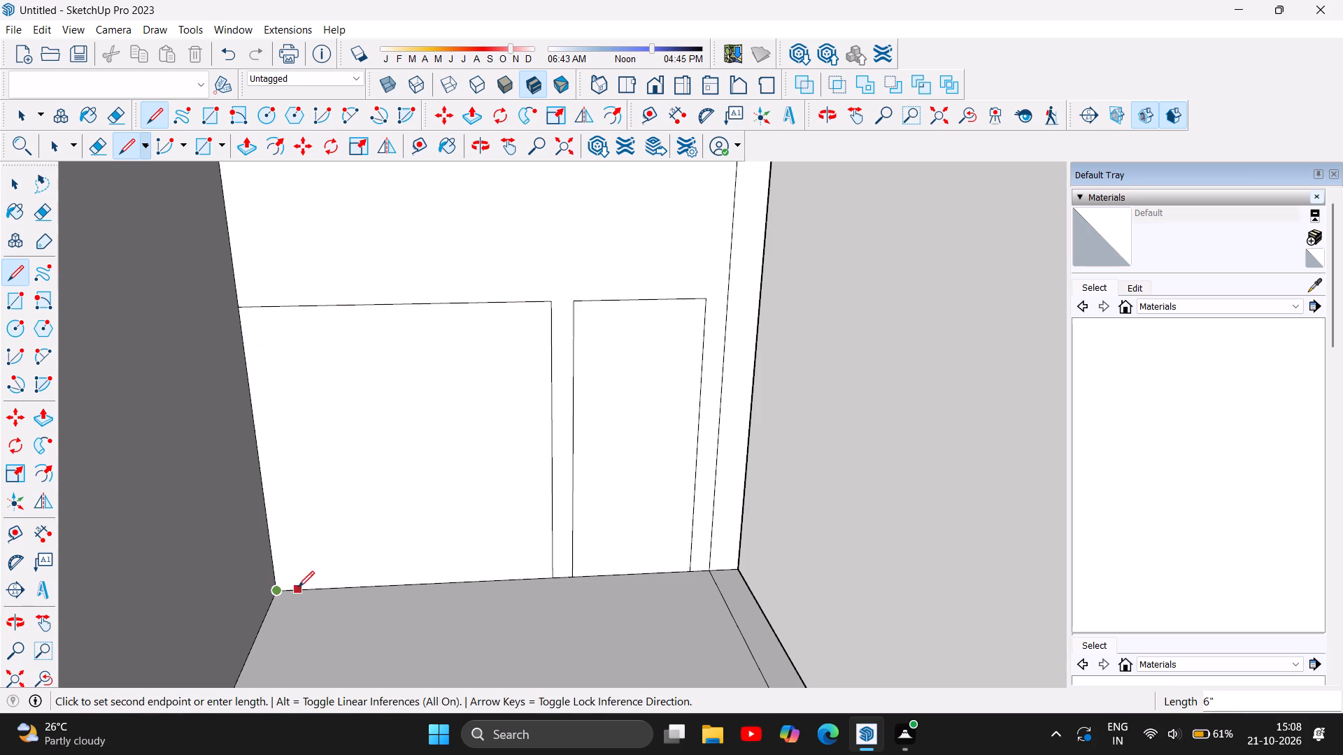
left_click(553, 581)
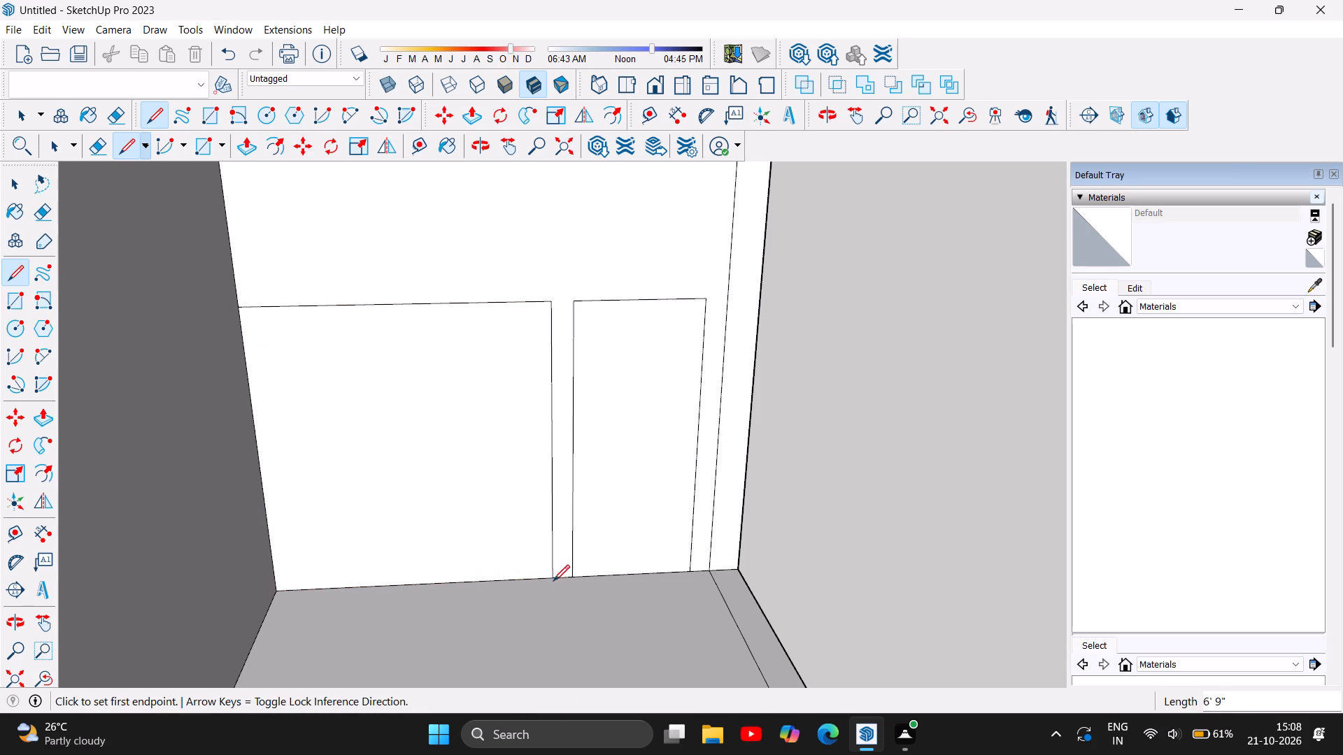
key("Escape")
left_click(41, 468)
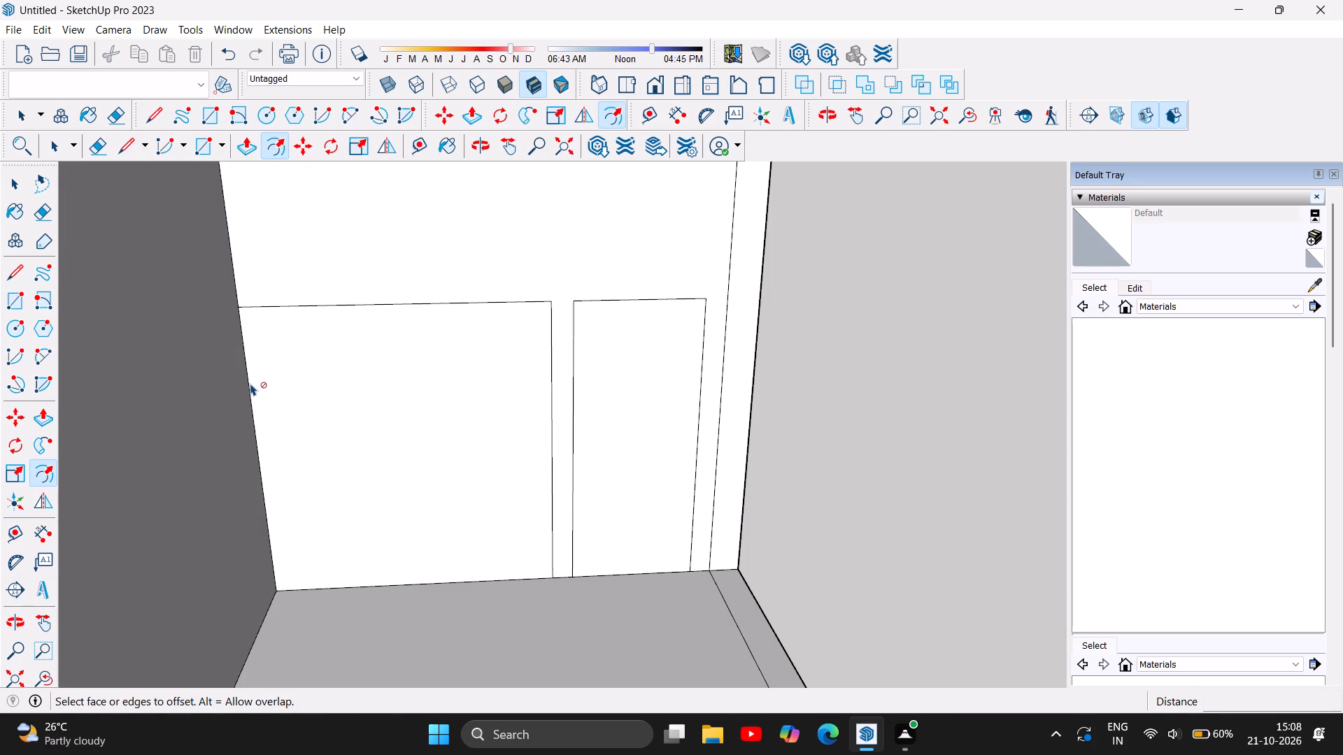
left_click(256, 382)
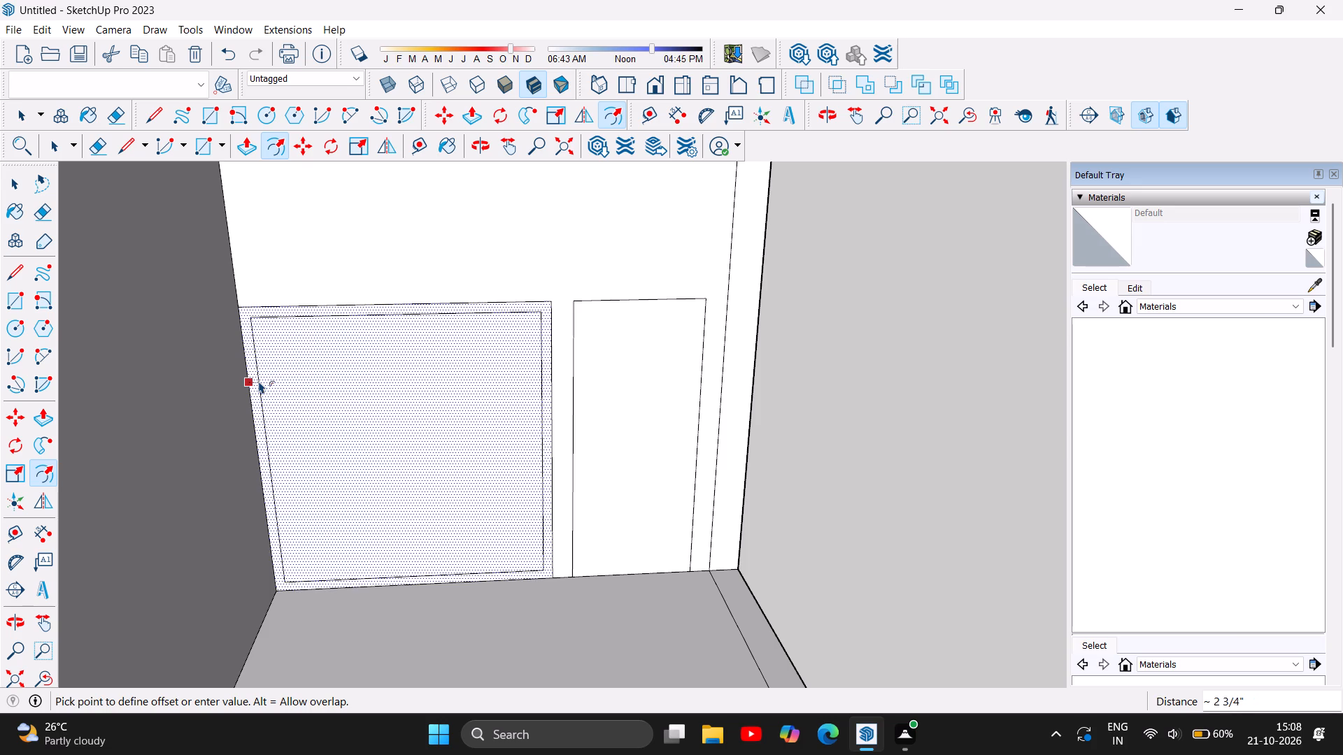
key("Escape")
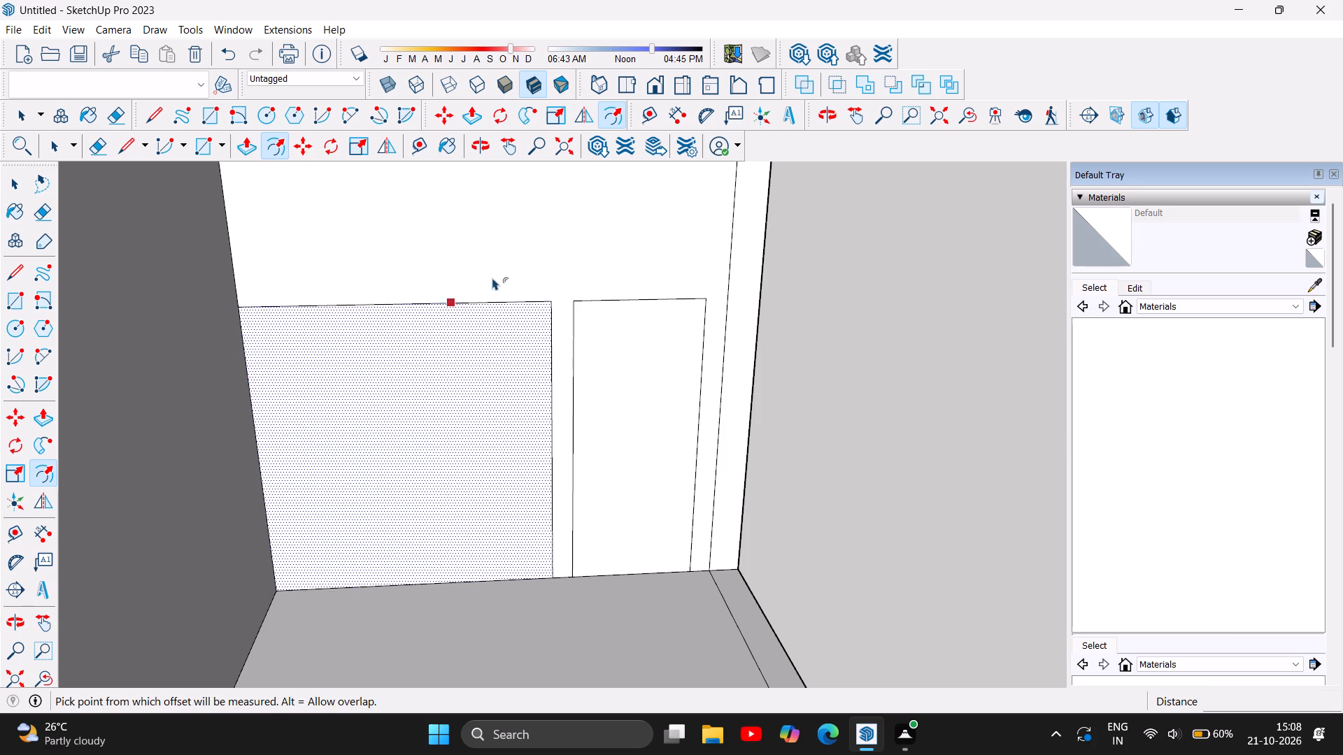
Examine the door outline and the adjoining wide outline on the far wall from near and far.
scroll(858, 364, "down", 4)
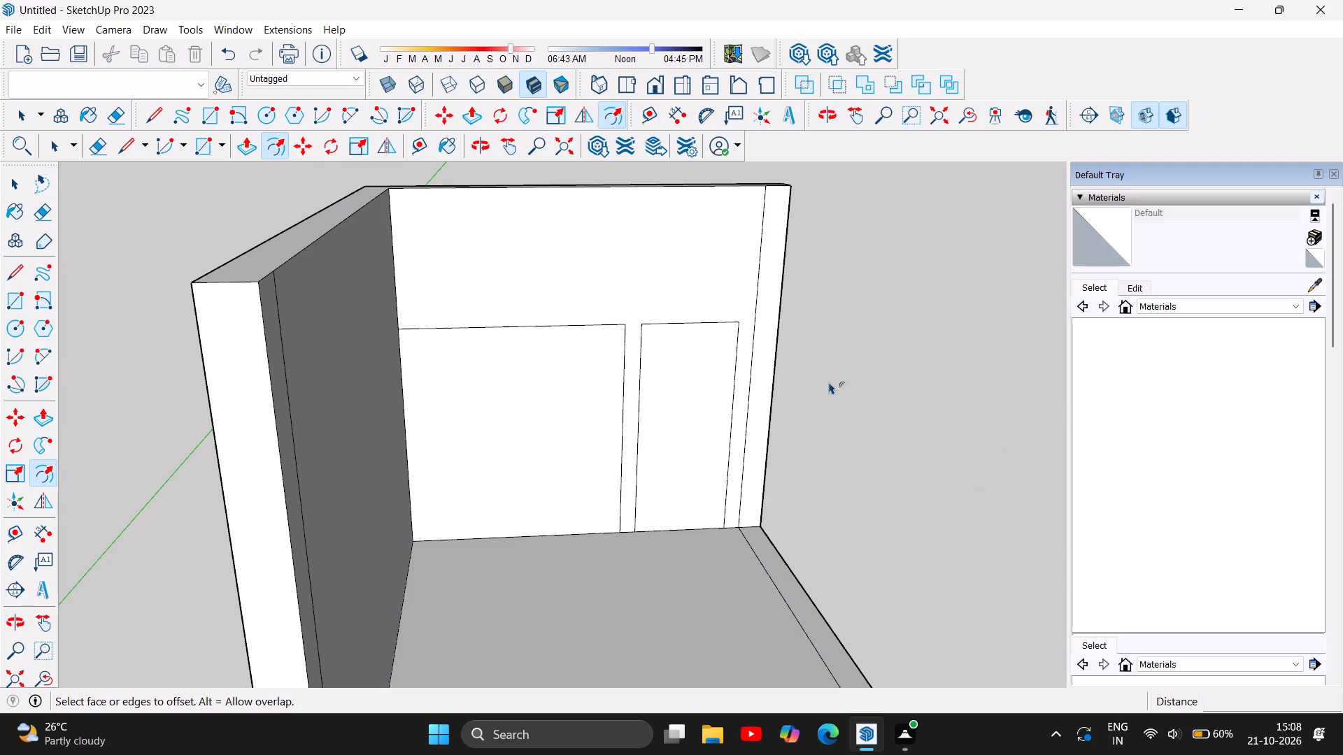
scroll(826, 382, "down", 3)
scroll(901, 505, "up", 1)
scroll(851, 557, "up", 3)
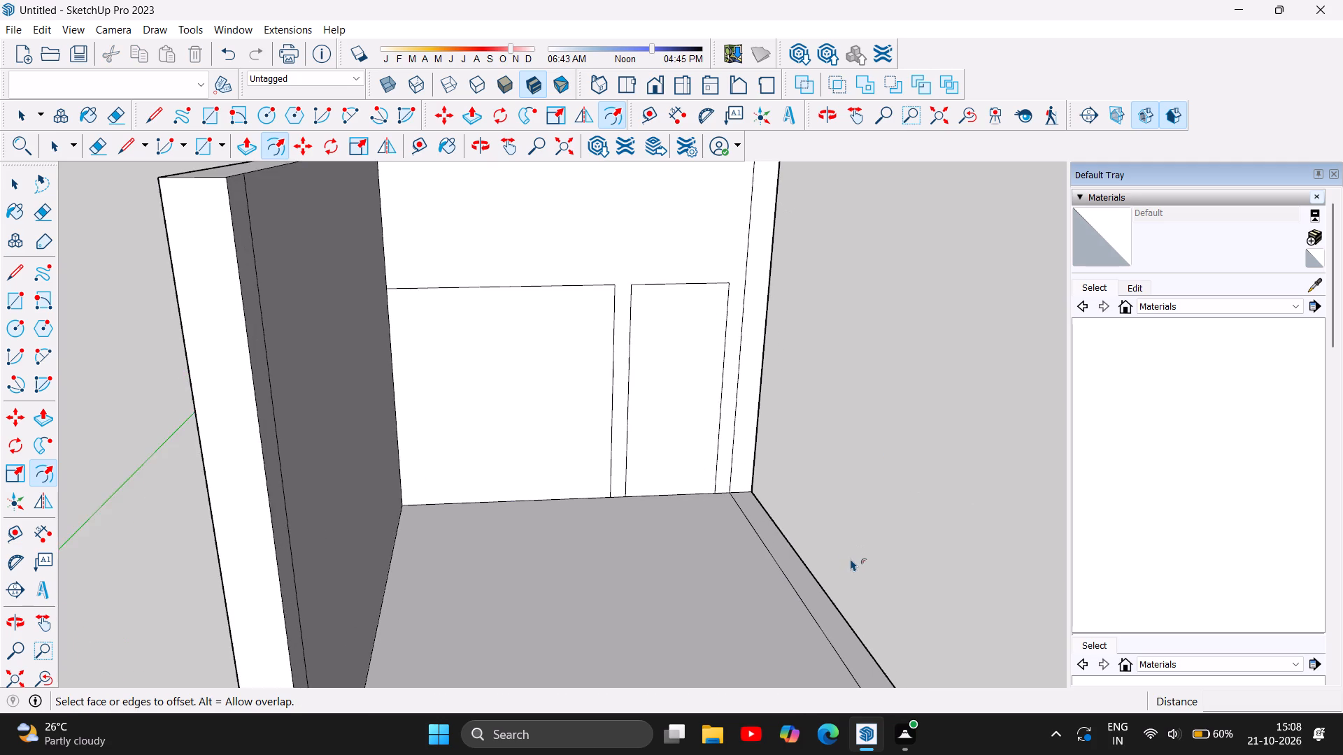
scroll(851, 559, "up", 3)
scroll(781, 422, "down", 3)
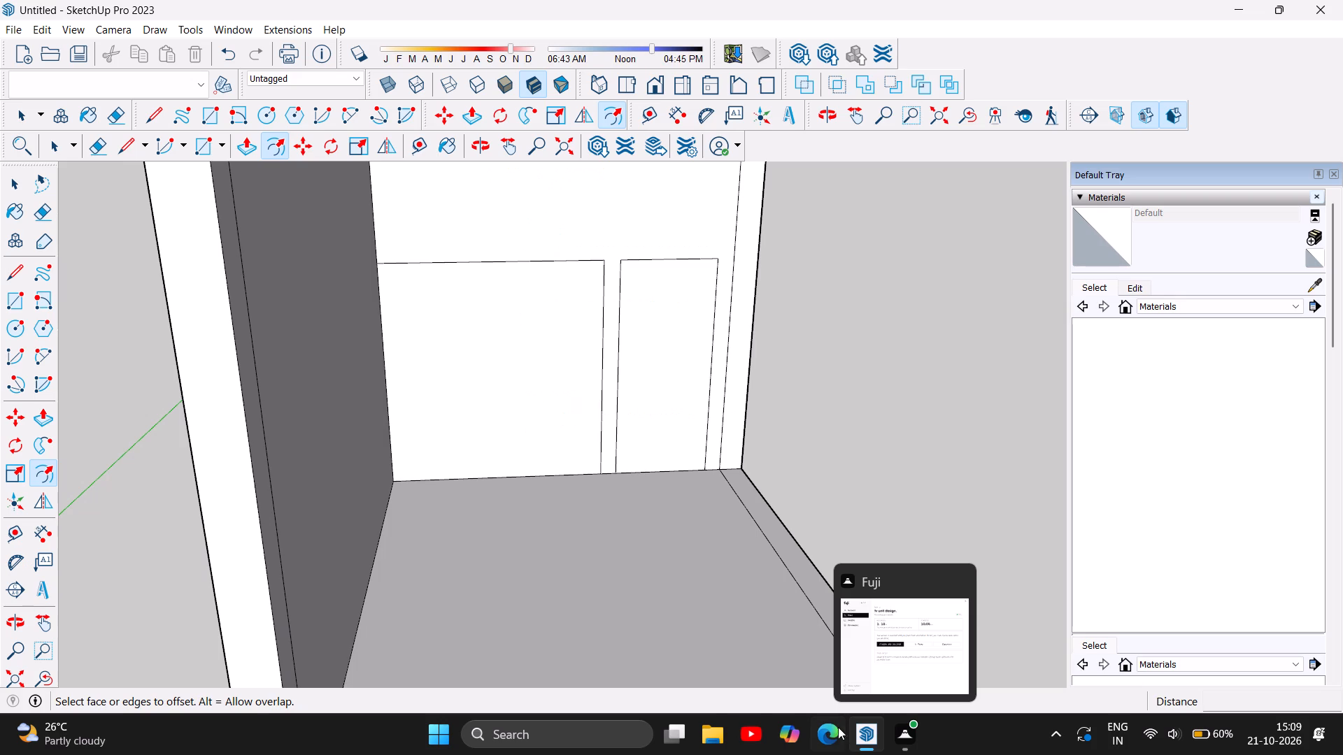
scroll(881, 475, "down", 1)
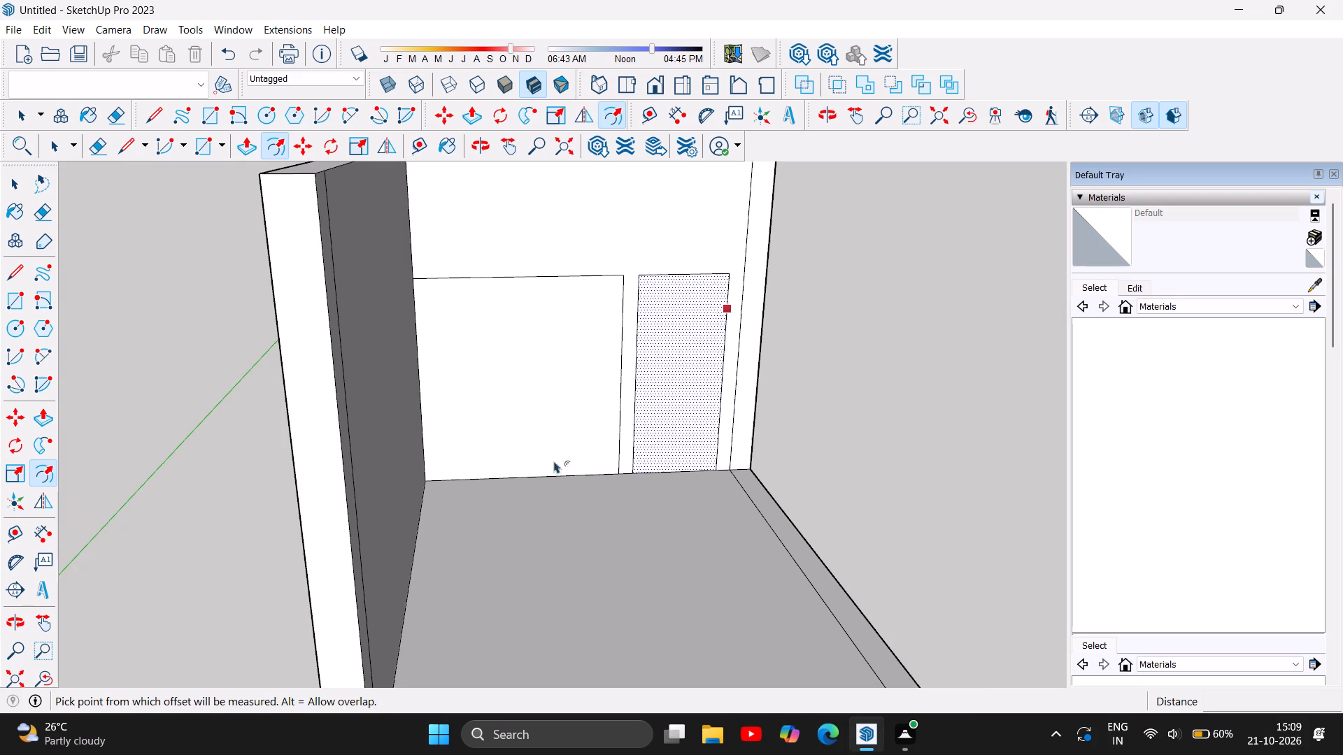
scroll(471, 524, "down", 3)
scroll(758, 436, "up", 3)
scroll(711, 519, "up", 4)
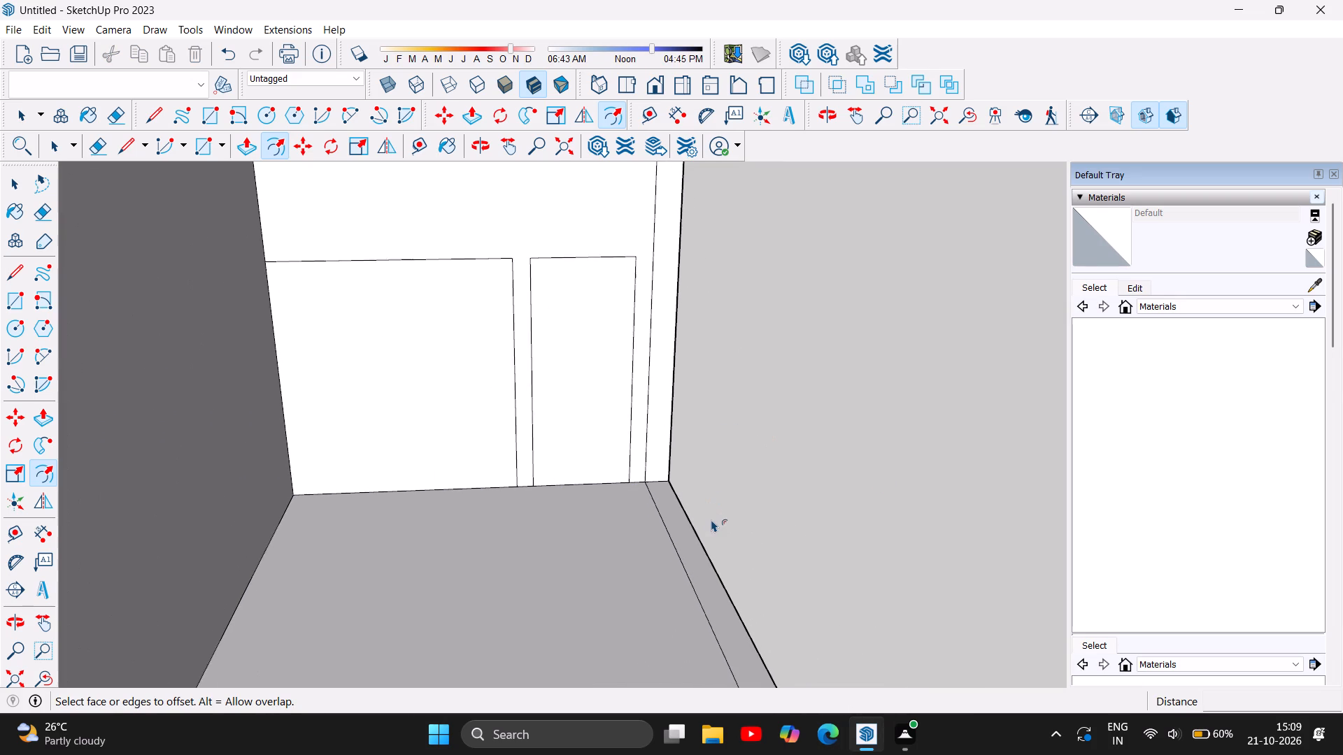
scroll(737, 303, "down", 5)
scroll(748, 282, "up", 1)
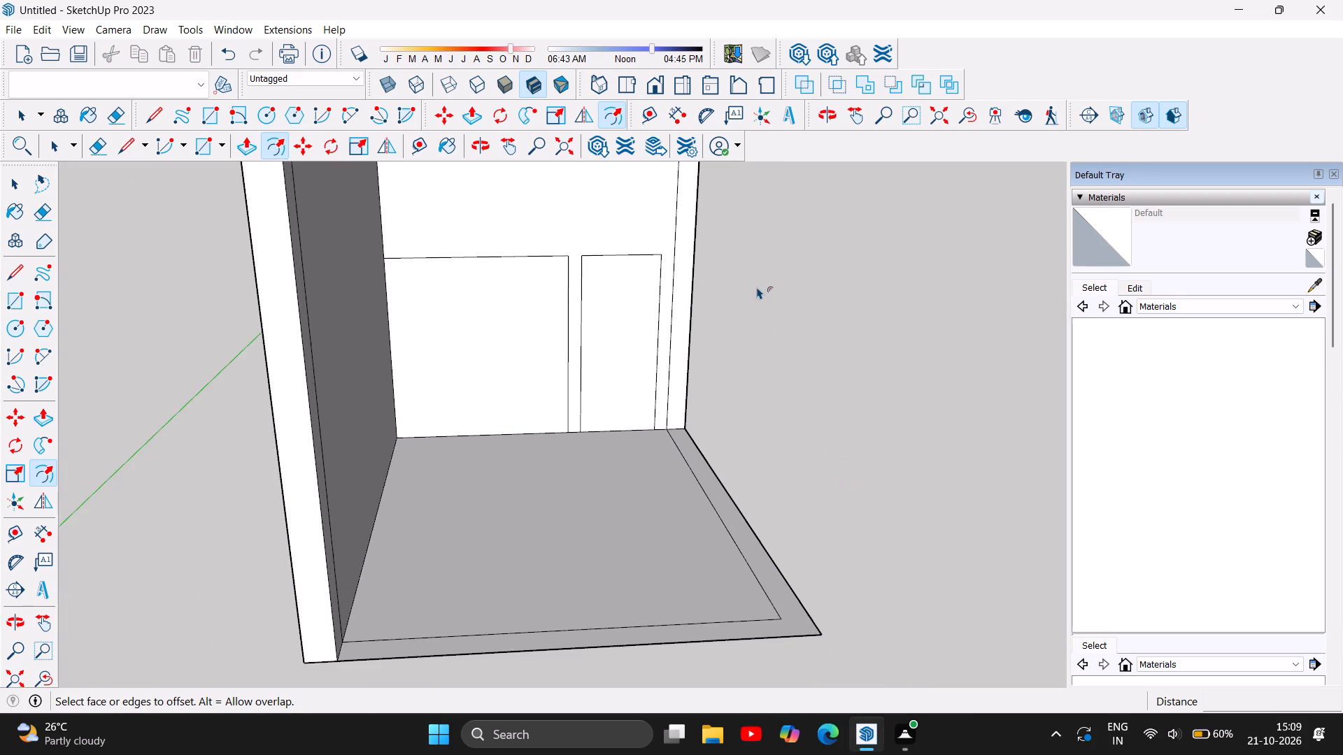
scroll(757, 287, "up", 2)
scroll(701, 216, "up", 1)
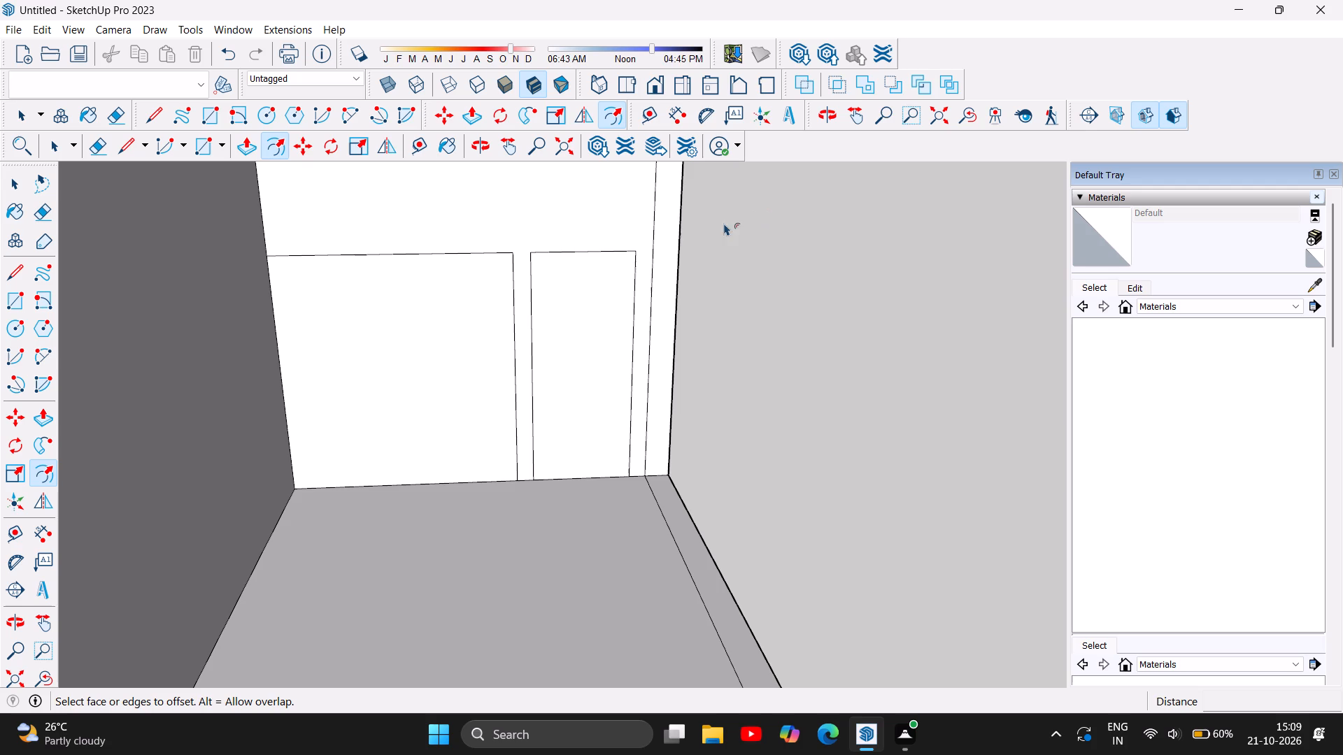
scroll(702, 206, "up", 2)
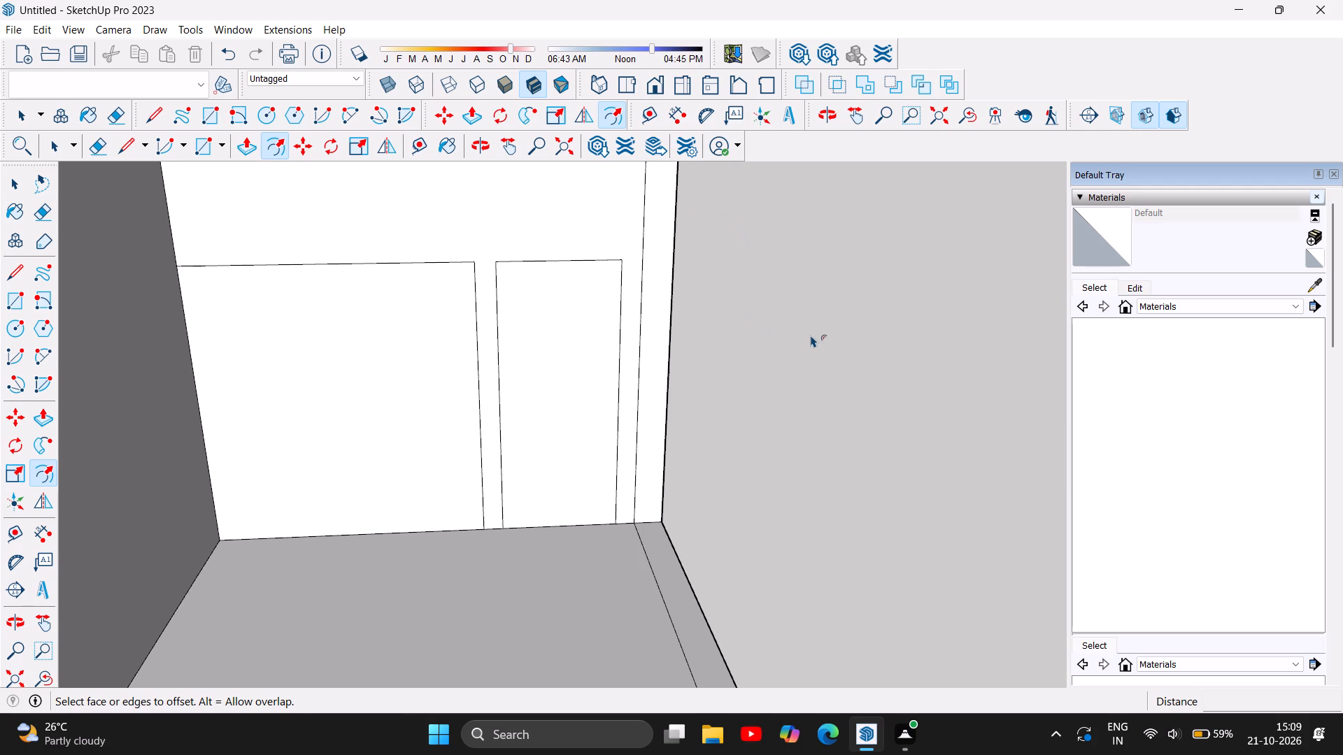
scroll(811, 335, "down", 1)
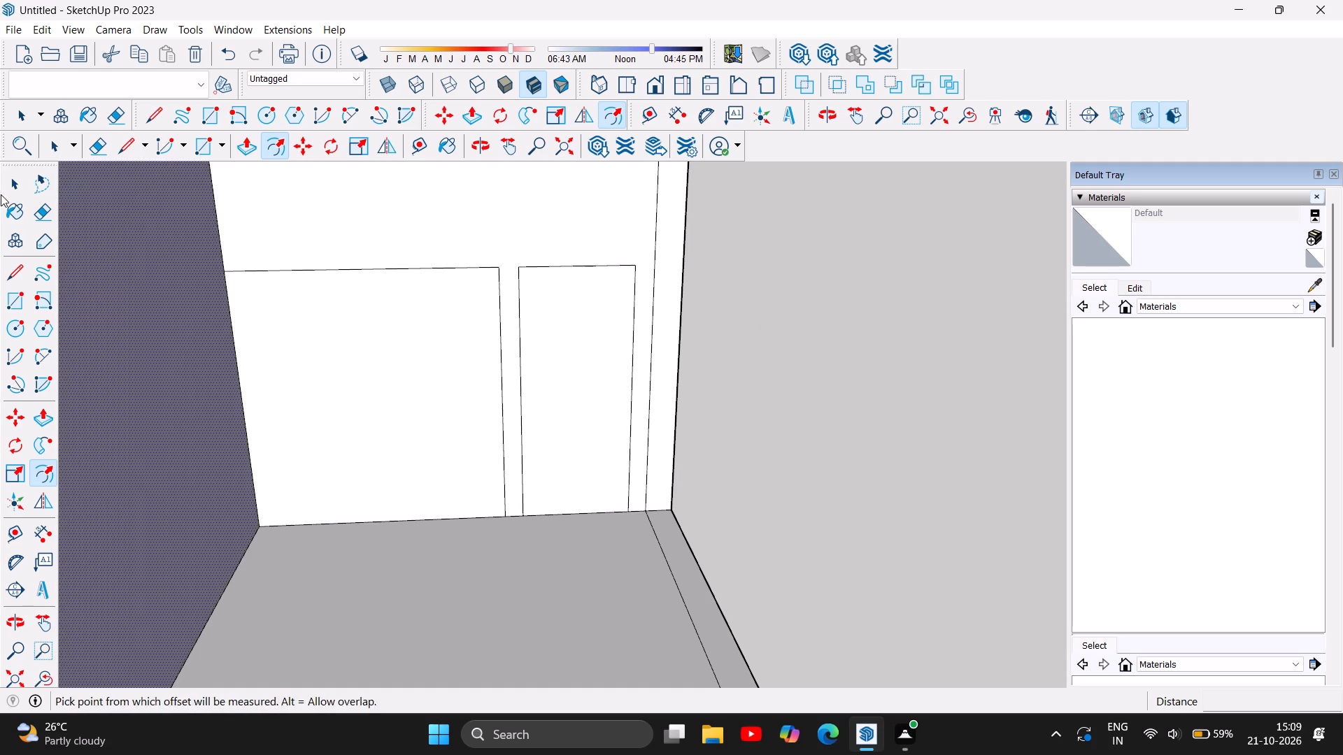
Delete the left and top edges of the 3' by 7' door outline on the far wall.
left_click(18, 188)
left_click(520, 303)
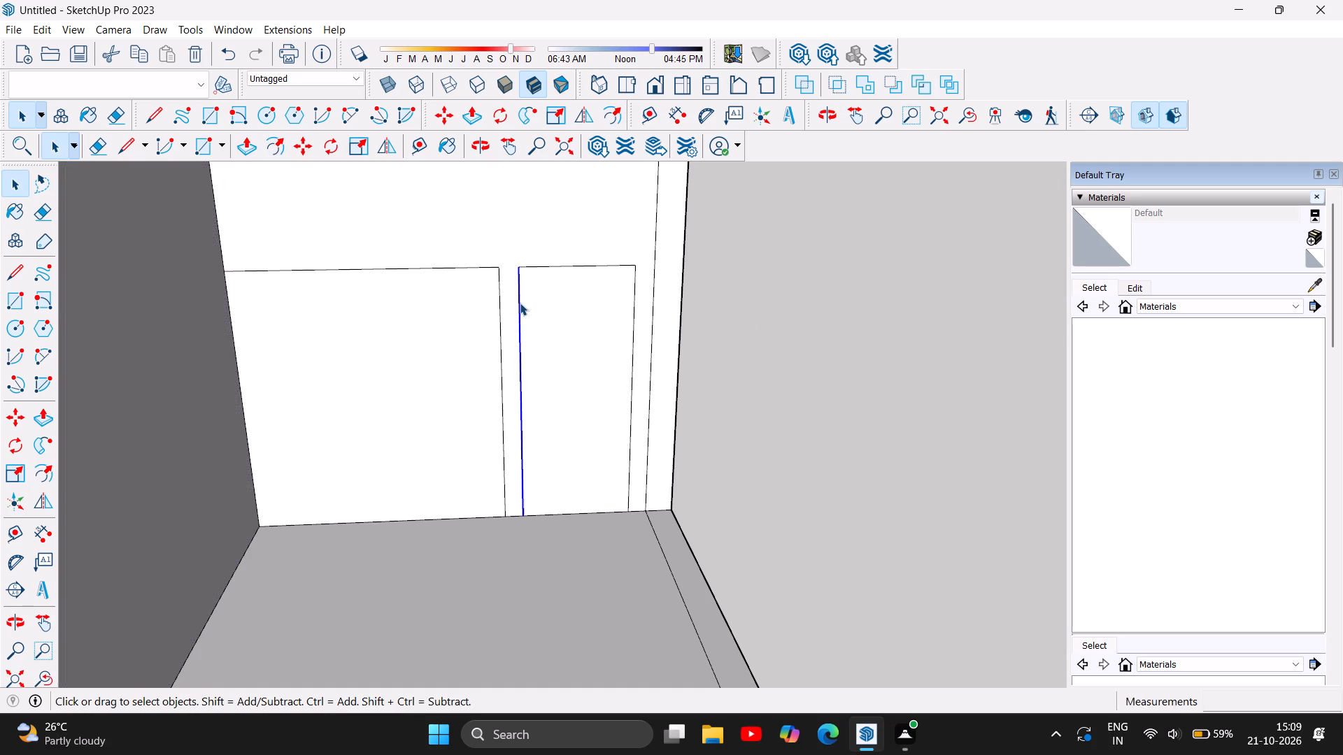
key("Delete")
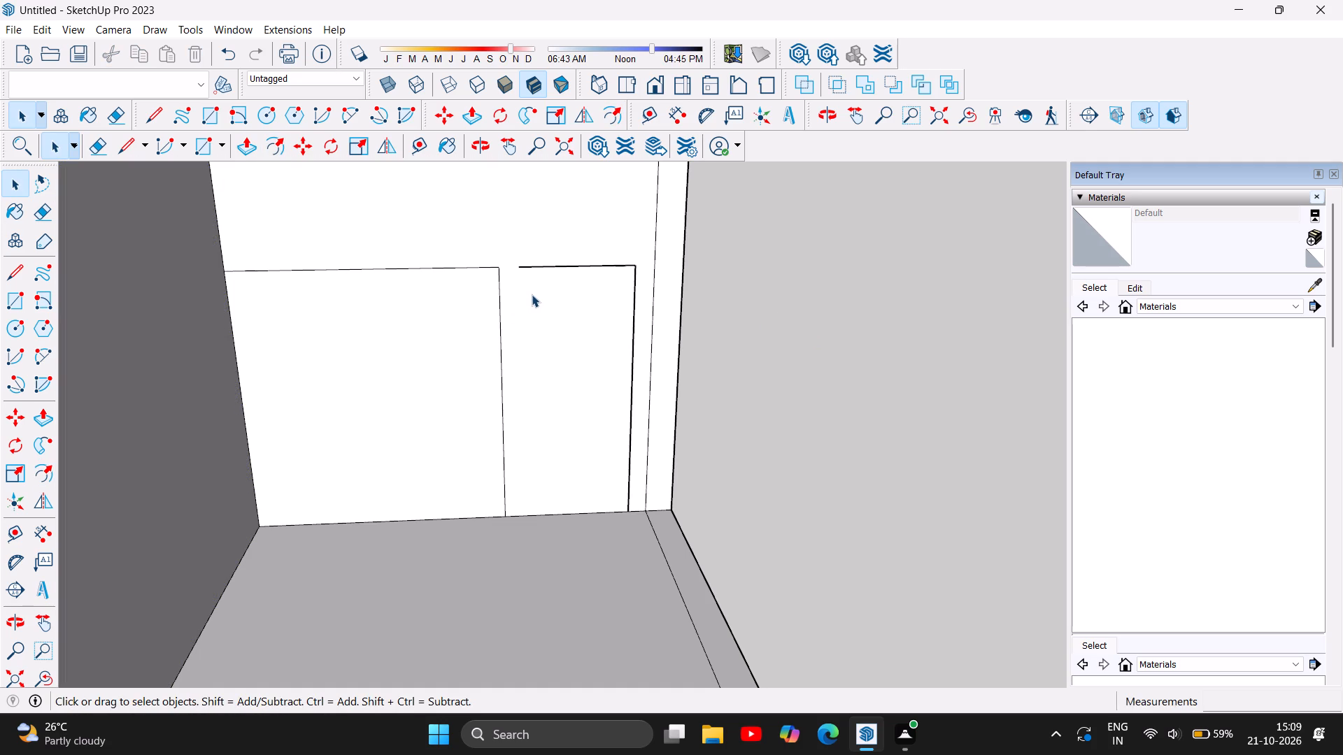
left_click(572, 266)
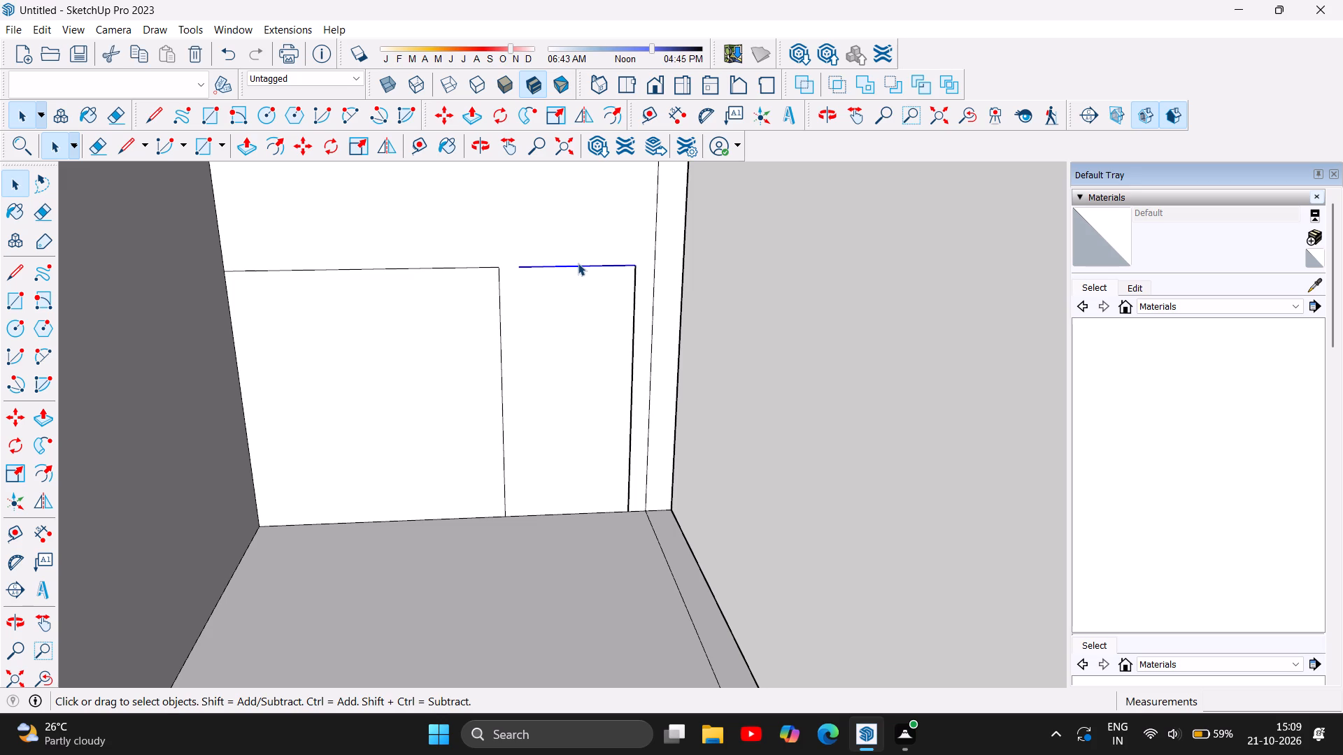
key("Delete")
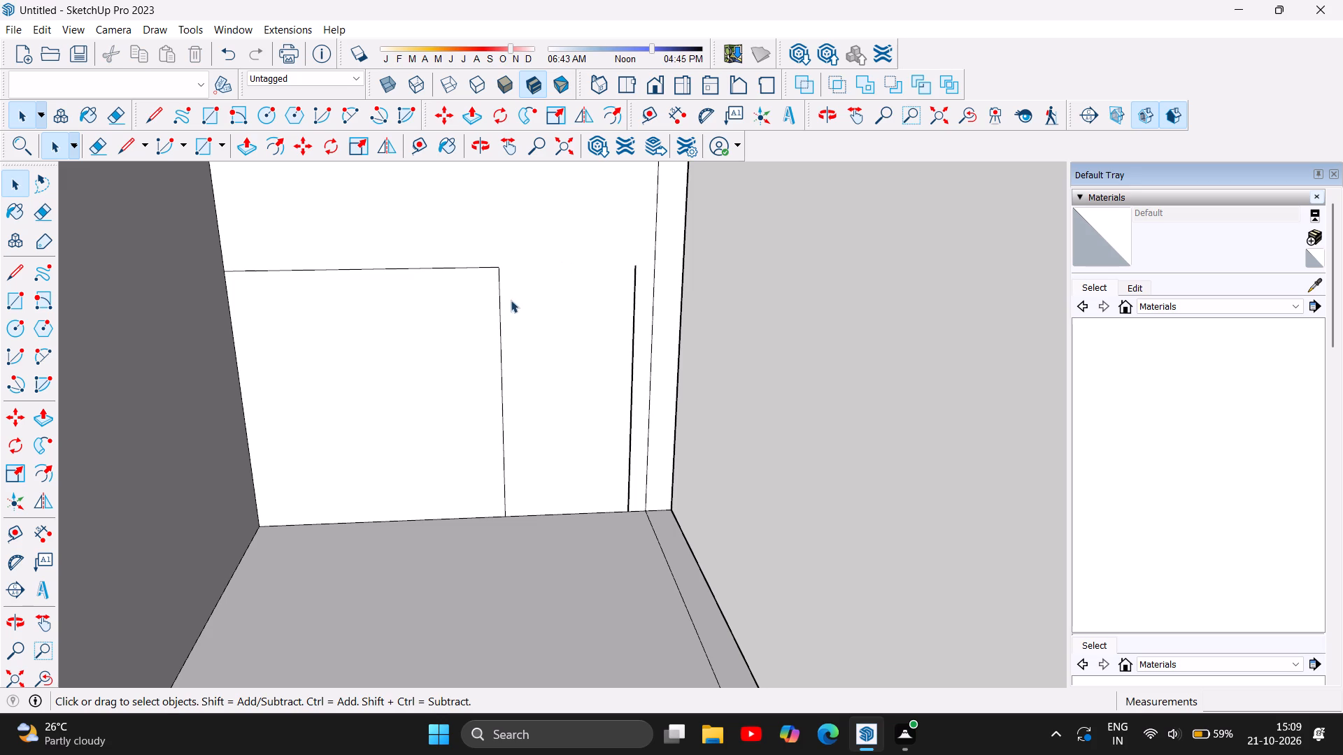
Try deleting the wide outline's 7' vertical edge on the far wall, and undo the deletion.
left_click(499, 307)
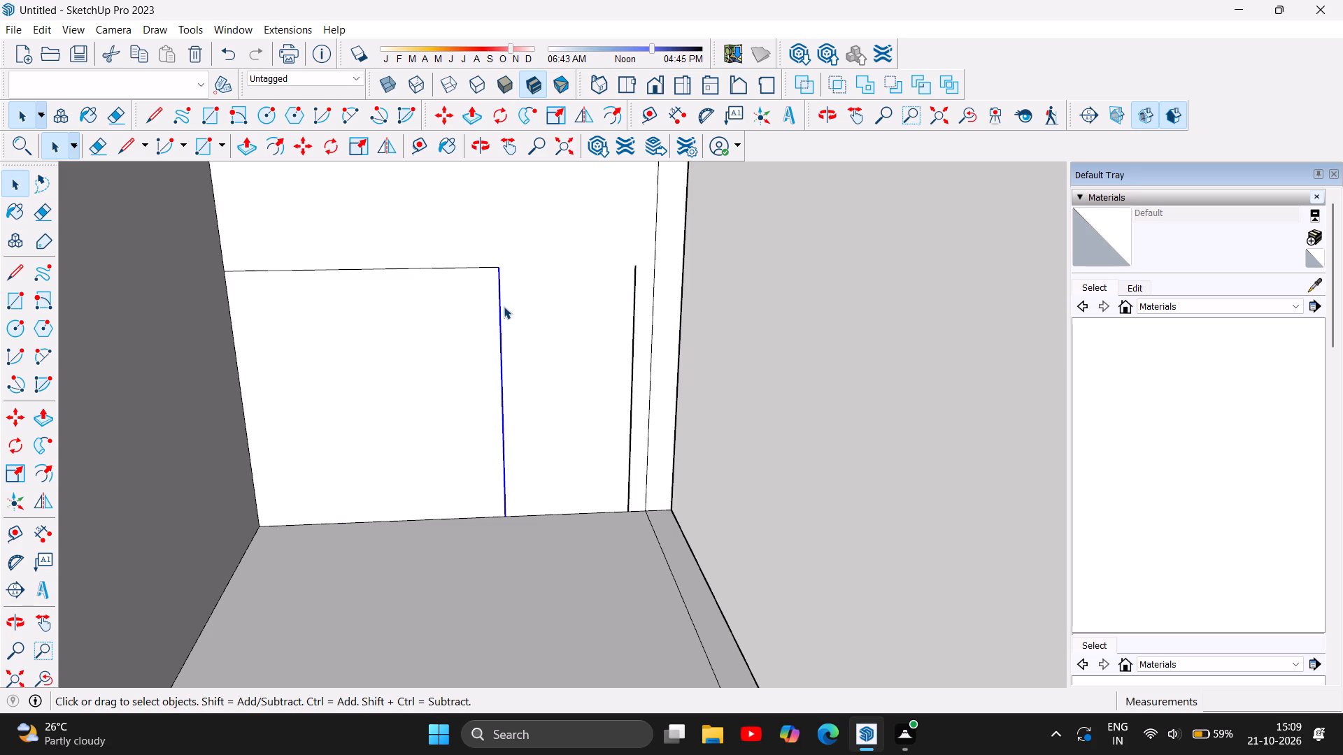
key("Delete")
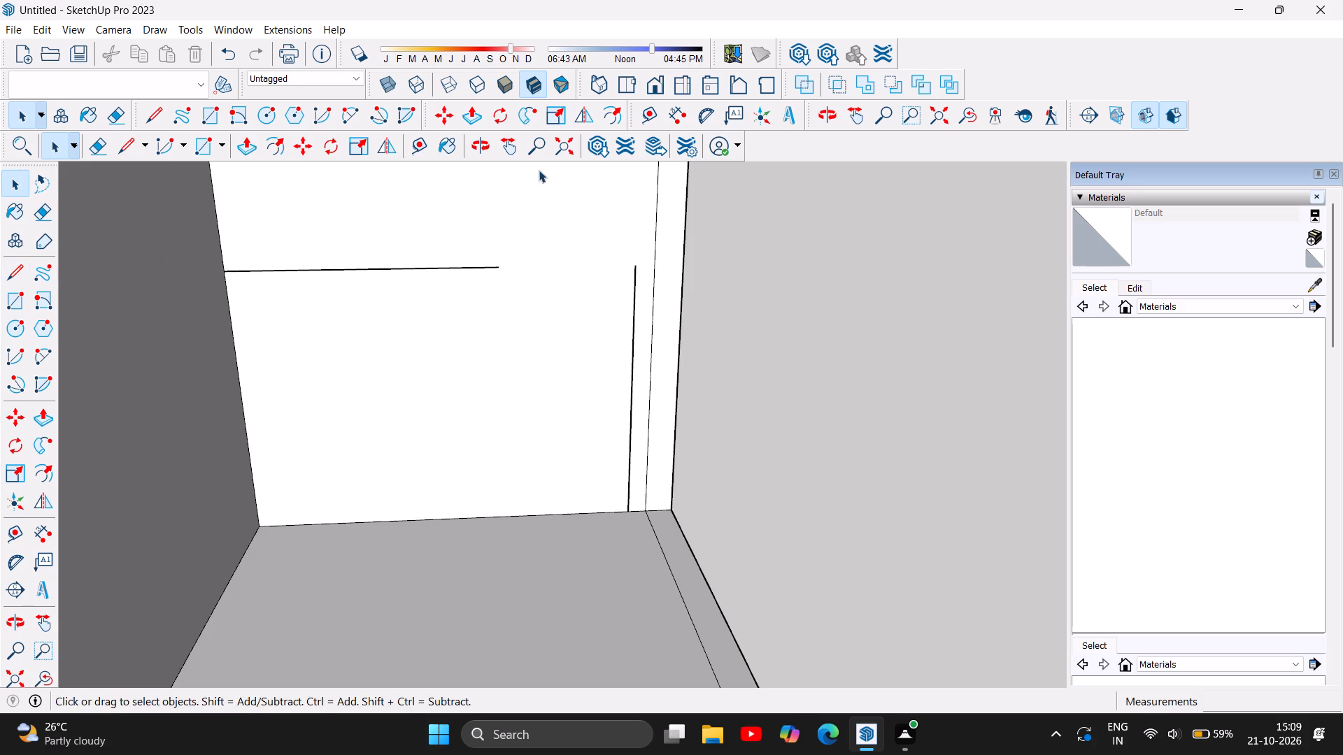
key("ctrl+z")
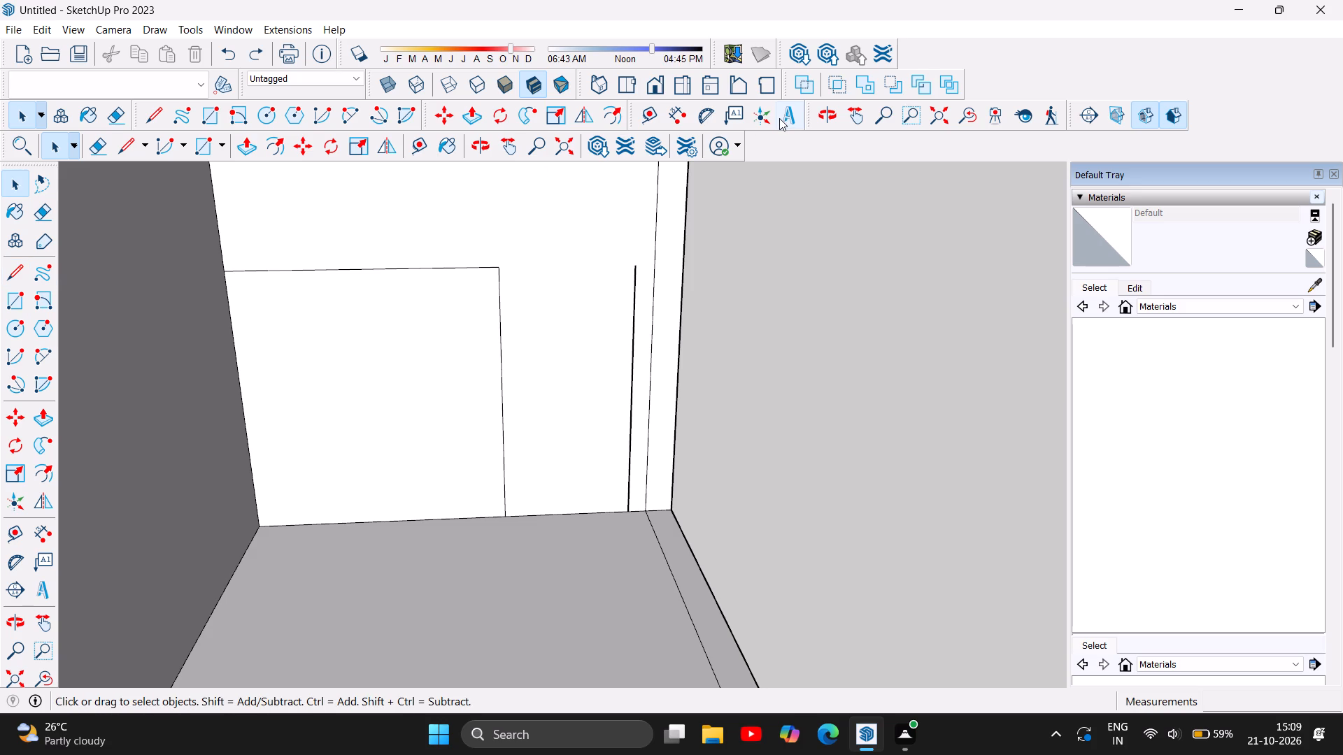
Undo the recent outline edits on the far wall back to the single 7' vertical line near the right corner.
key("ctrl+z")
key("ctrl+z")
key("ctrl+z")
key("ctrl+z")
key("ctrl+z")
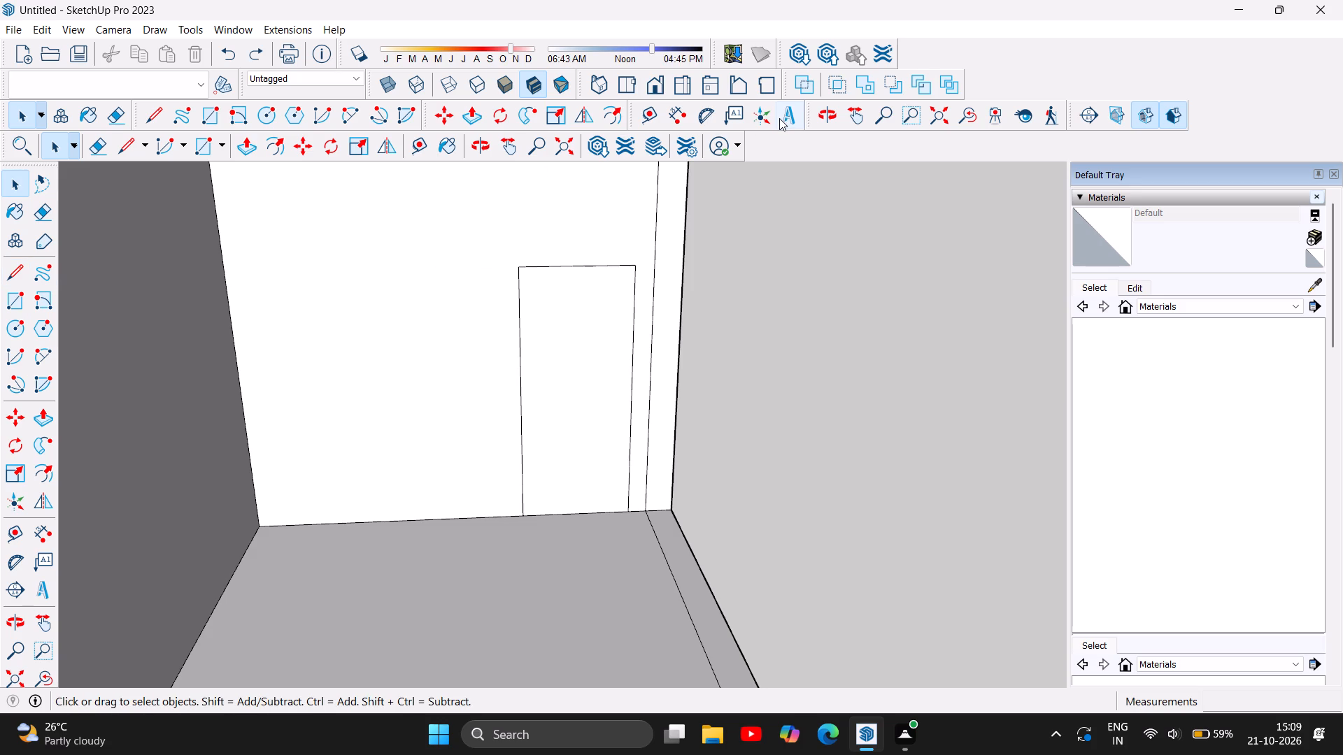
key("ctrl+z")
key("ctrl+z")
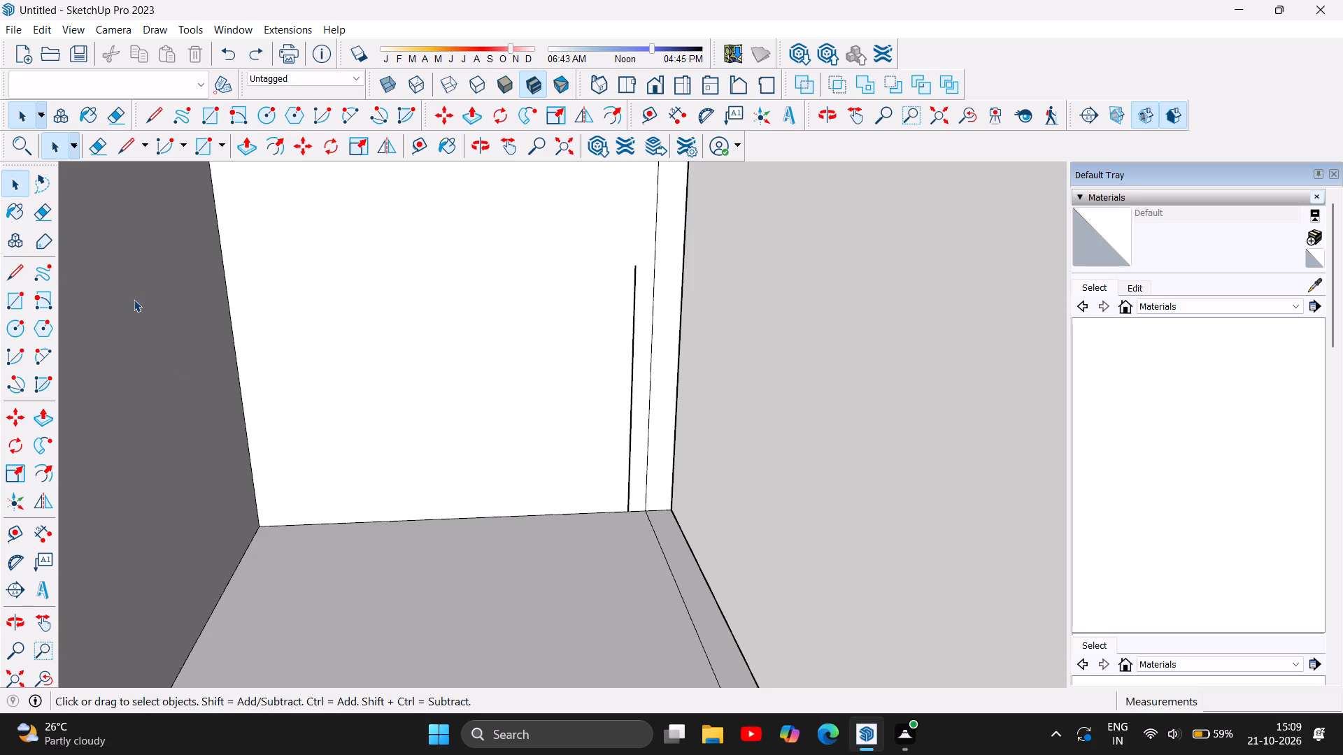
Draw a 10'3" horizontal line on the far wall from the top of the 7' vertical line to the left wall.
left_click(22, 271)
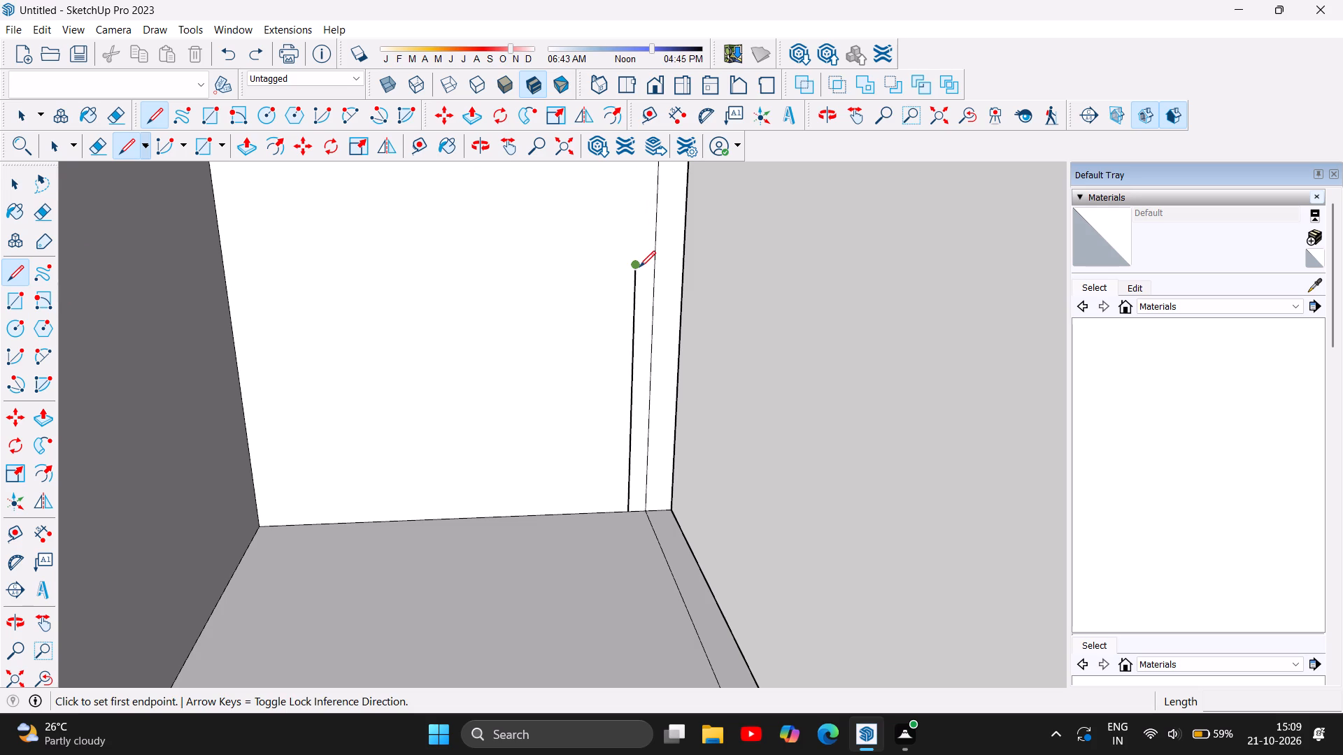
left_click(637, 266)
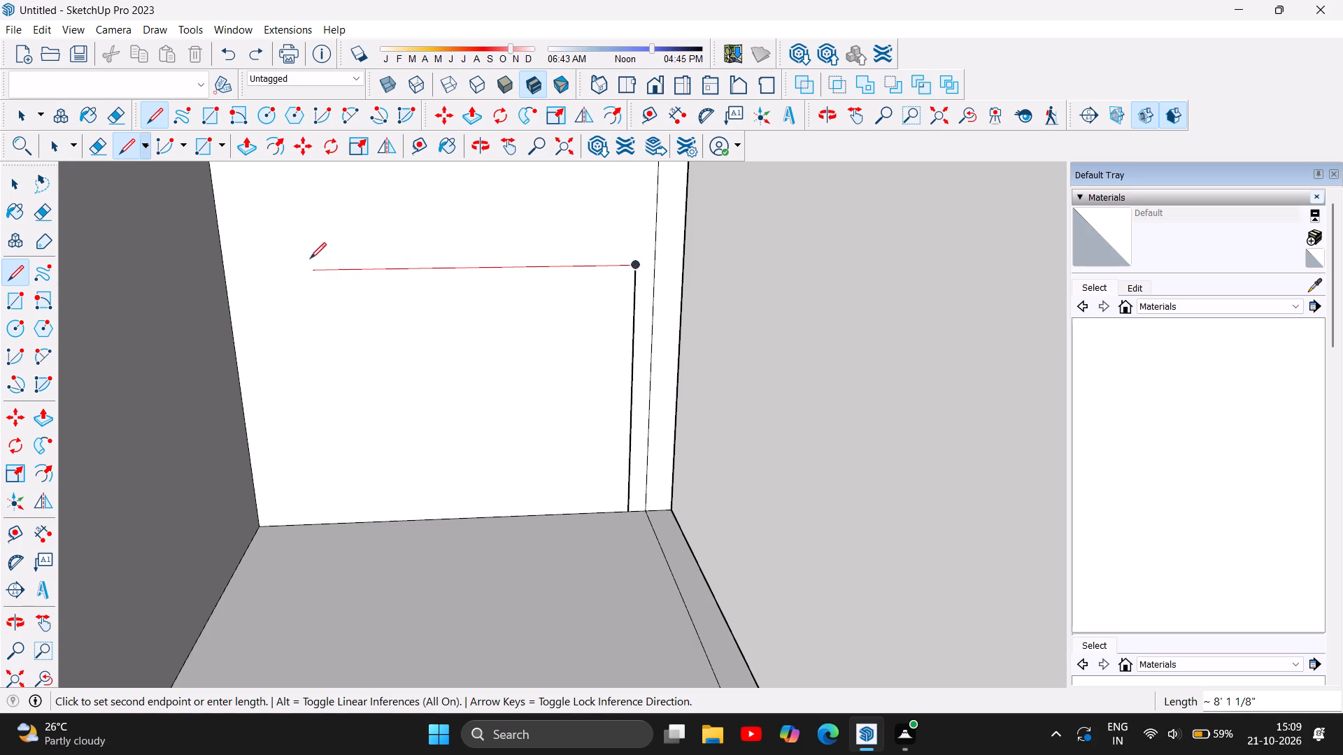
left_click(221, 275)
Outline a 6" high strip directly above the 10'3" line across its full width, starting from a 6" vertical line near its middle.
scroll(687, 470, "down", 5)
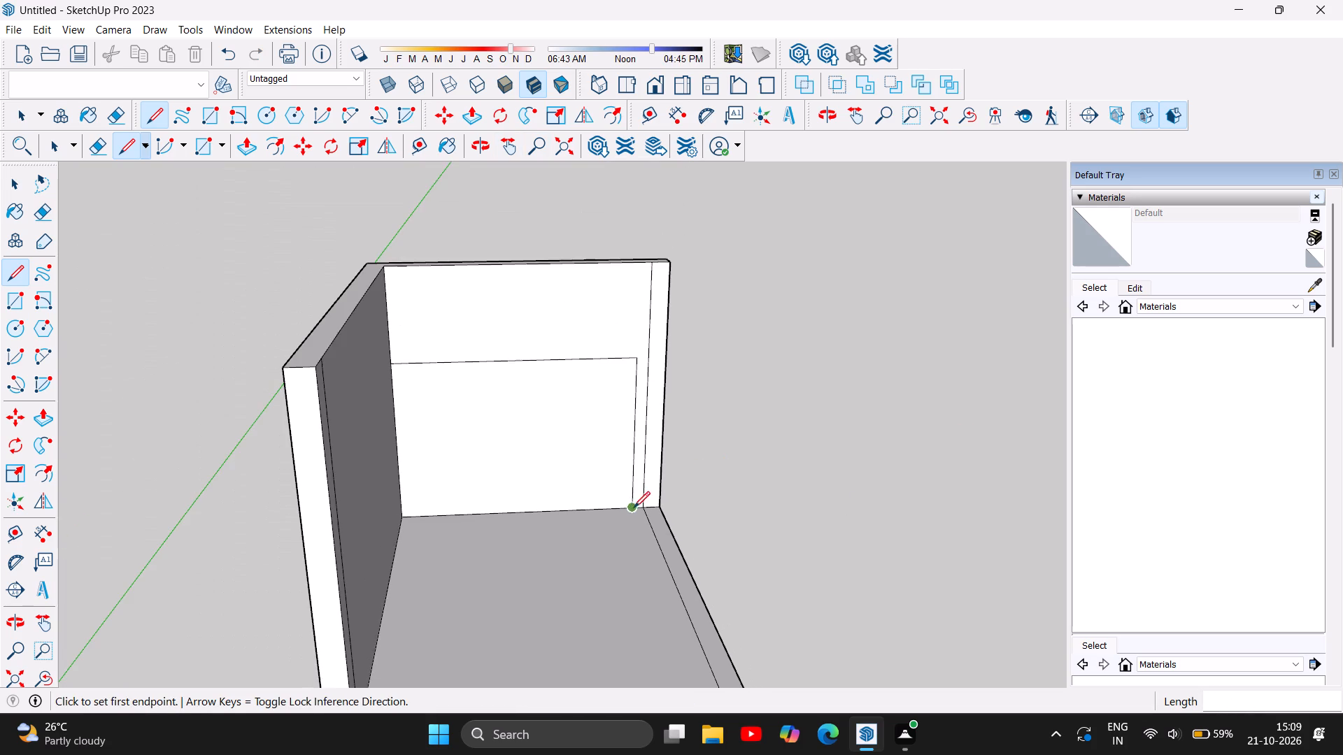
scroll(497, 431, "up", 5)
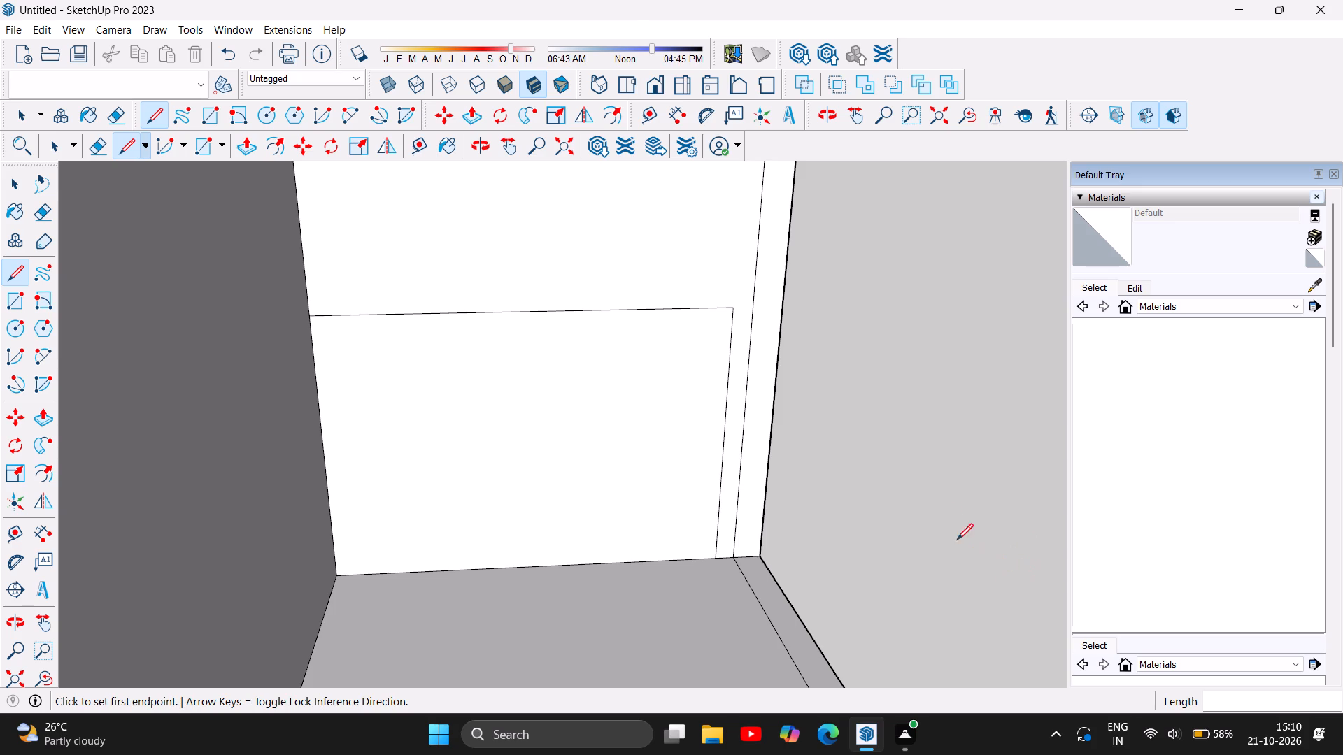
left_click(516, 309)
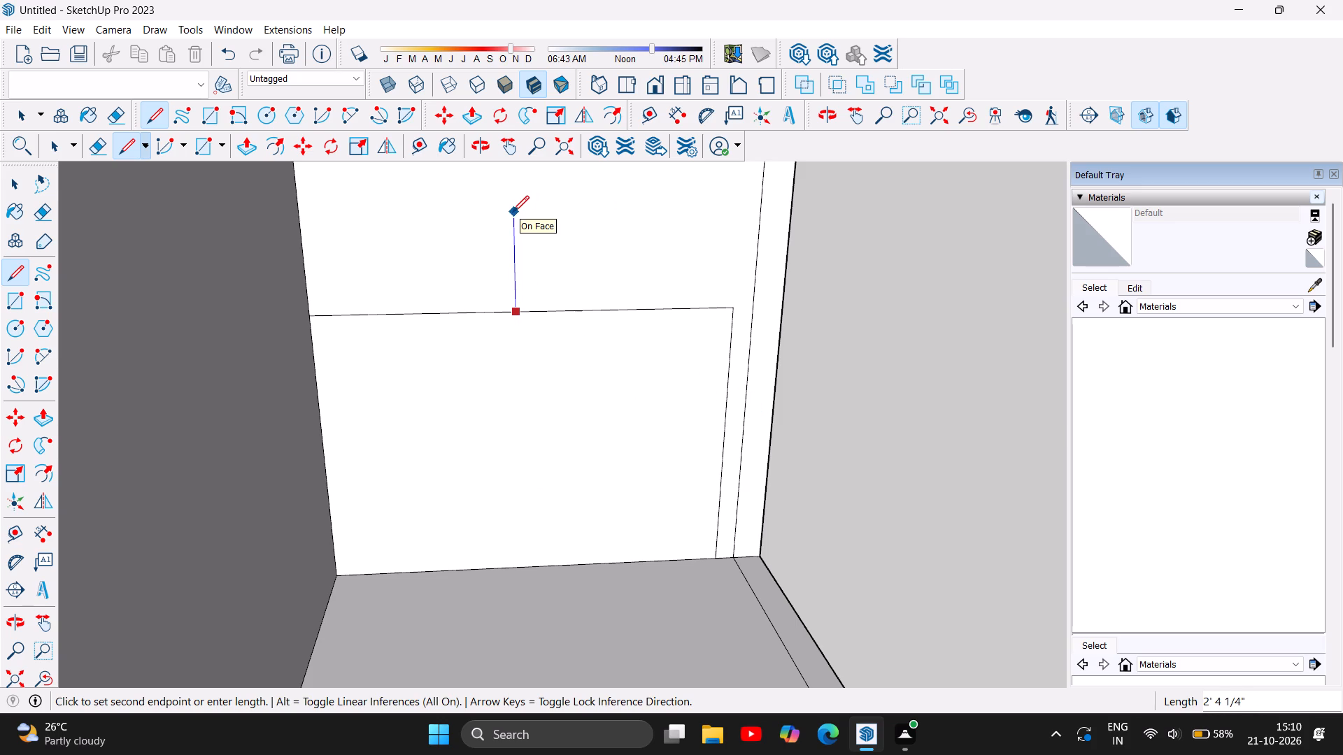
key("6")
key("Return")
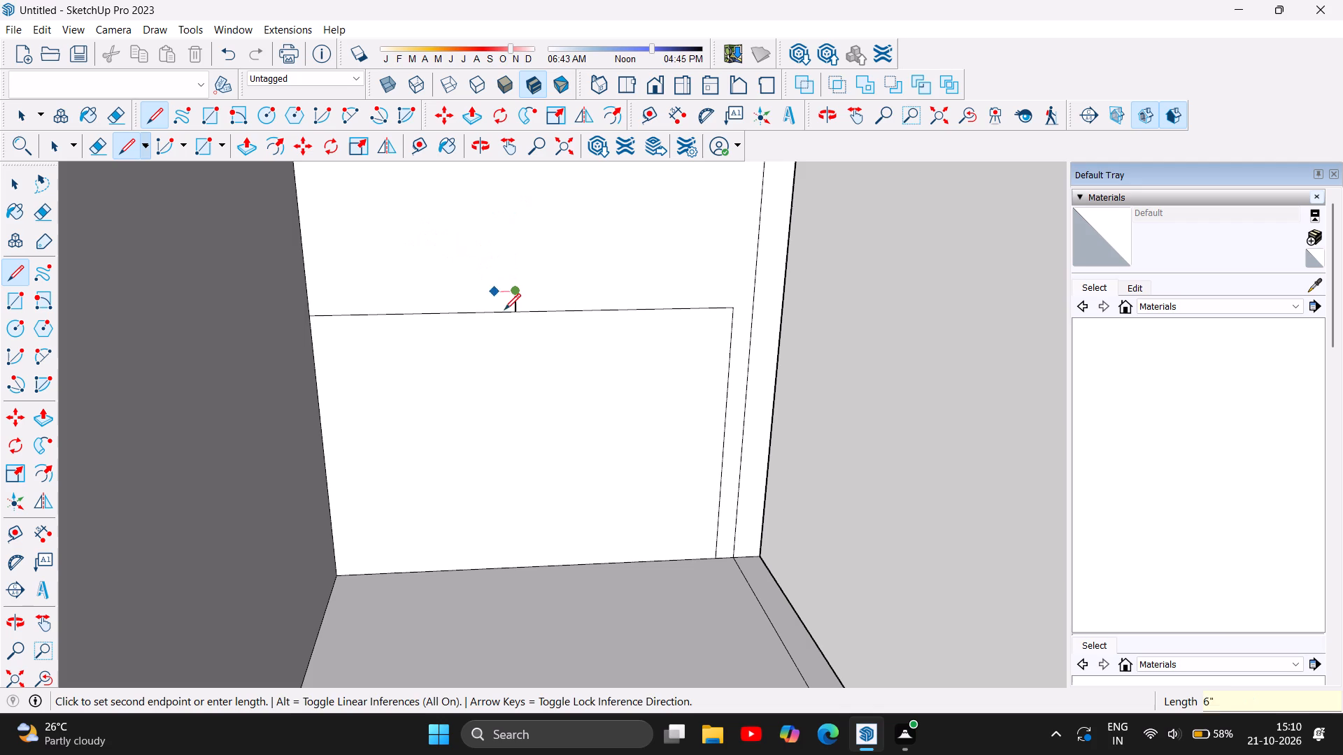
left_click(306, 289)
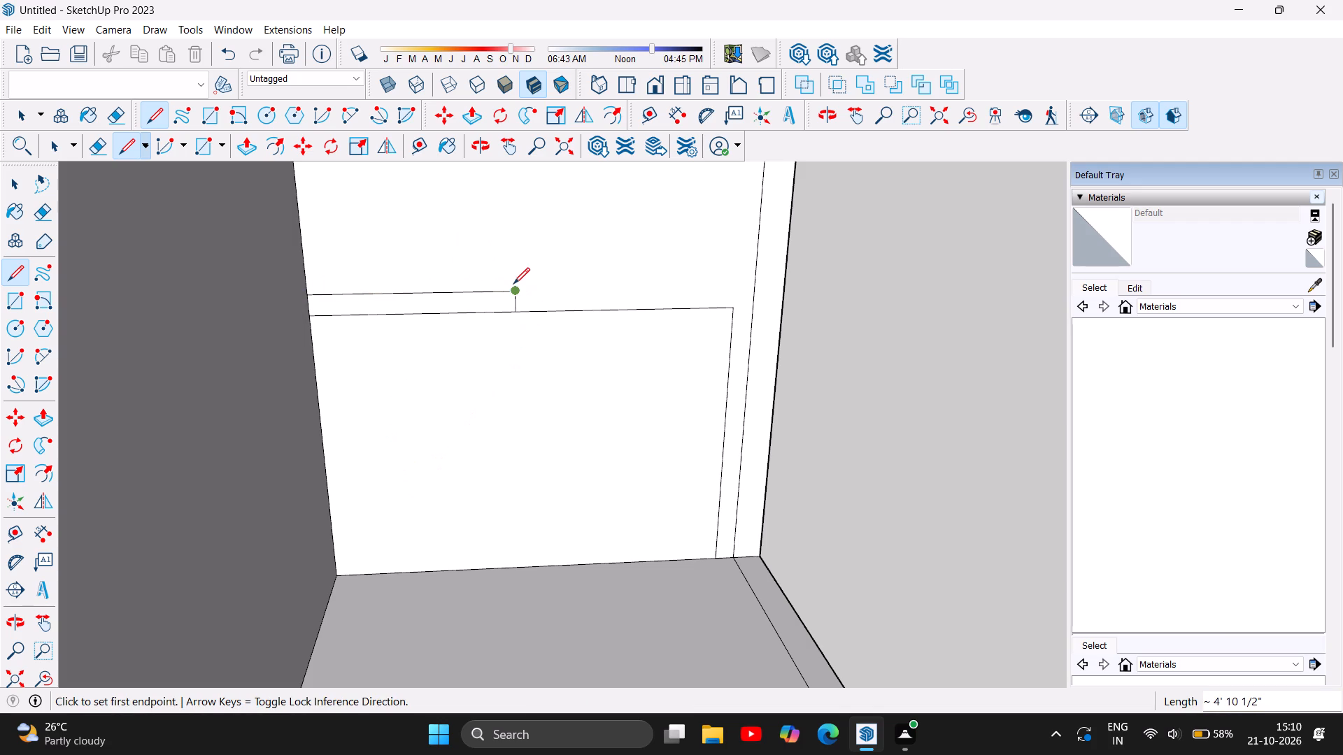
left_click(516, 292)
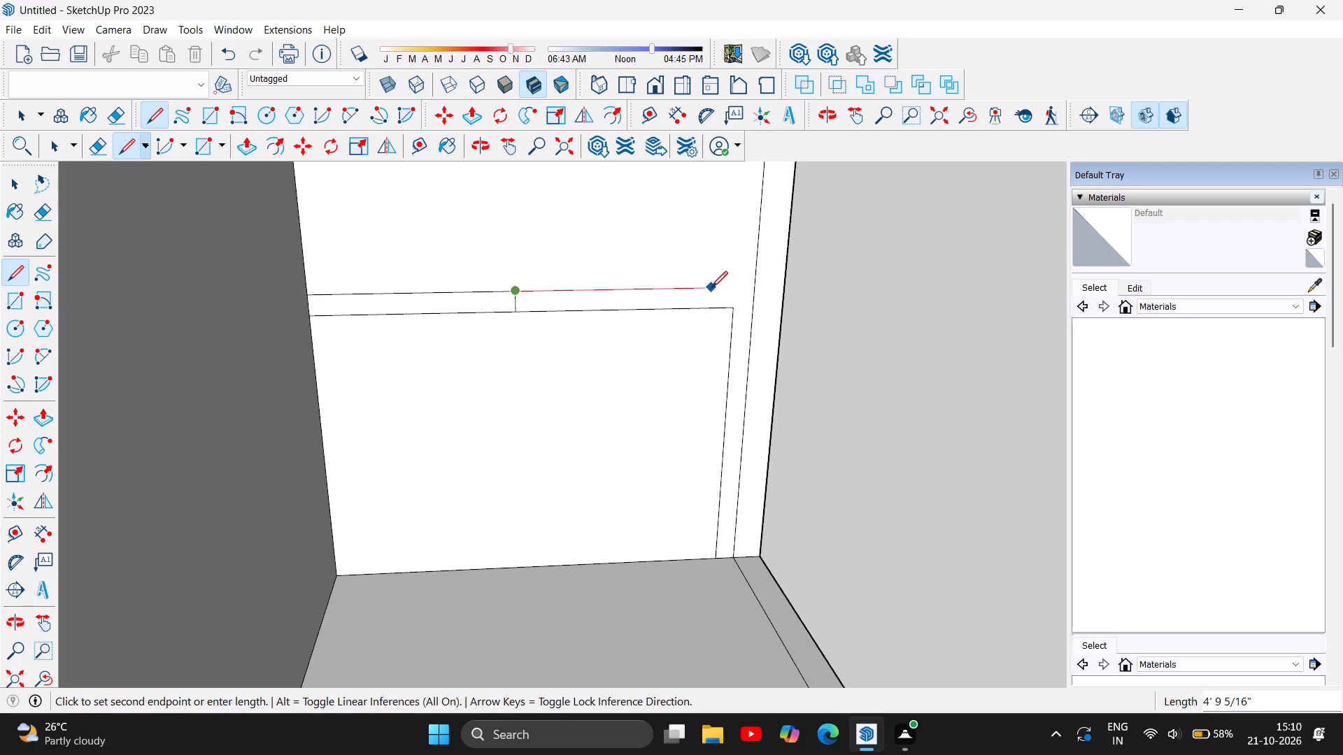
left_click(733, 284)
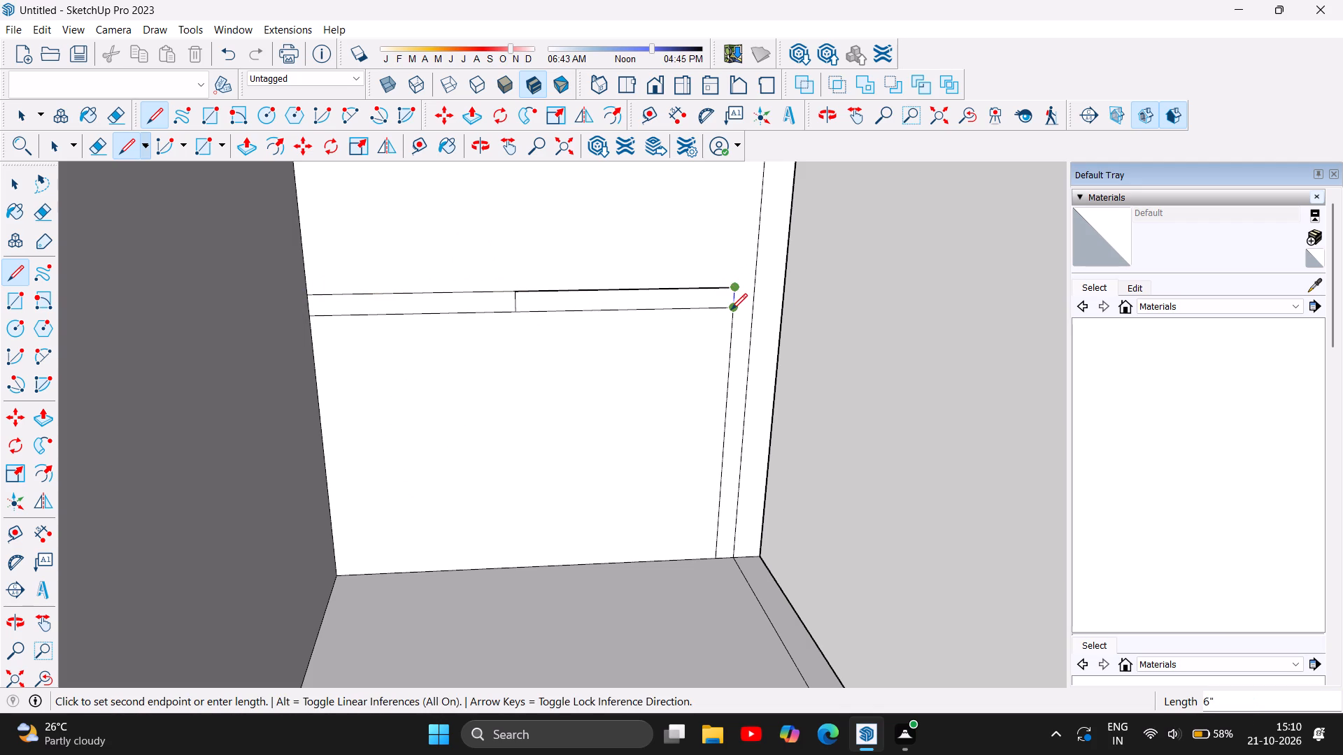
left_click(732, 310)
scroll(809, 471, "down", 6)
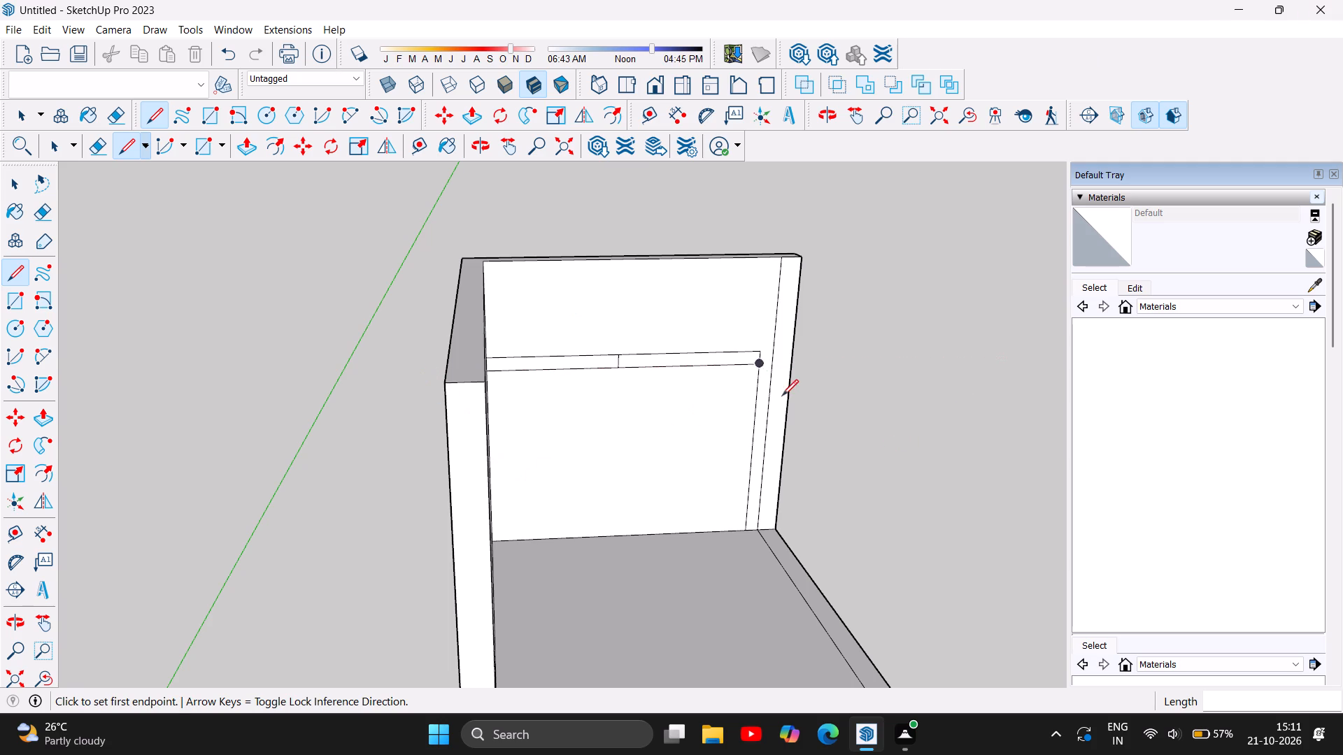
key("Escape")
Draw a 1'6" vertical line up from the far wall's floor edge and extend a horizontal line from its top to the left wall and the 7' vertical line.
scroll(69, 422, "down", 5)
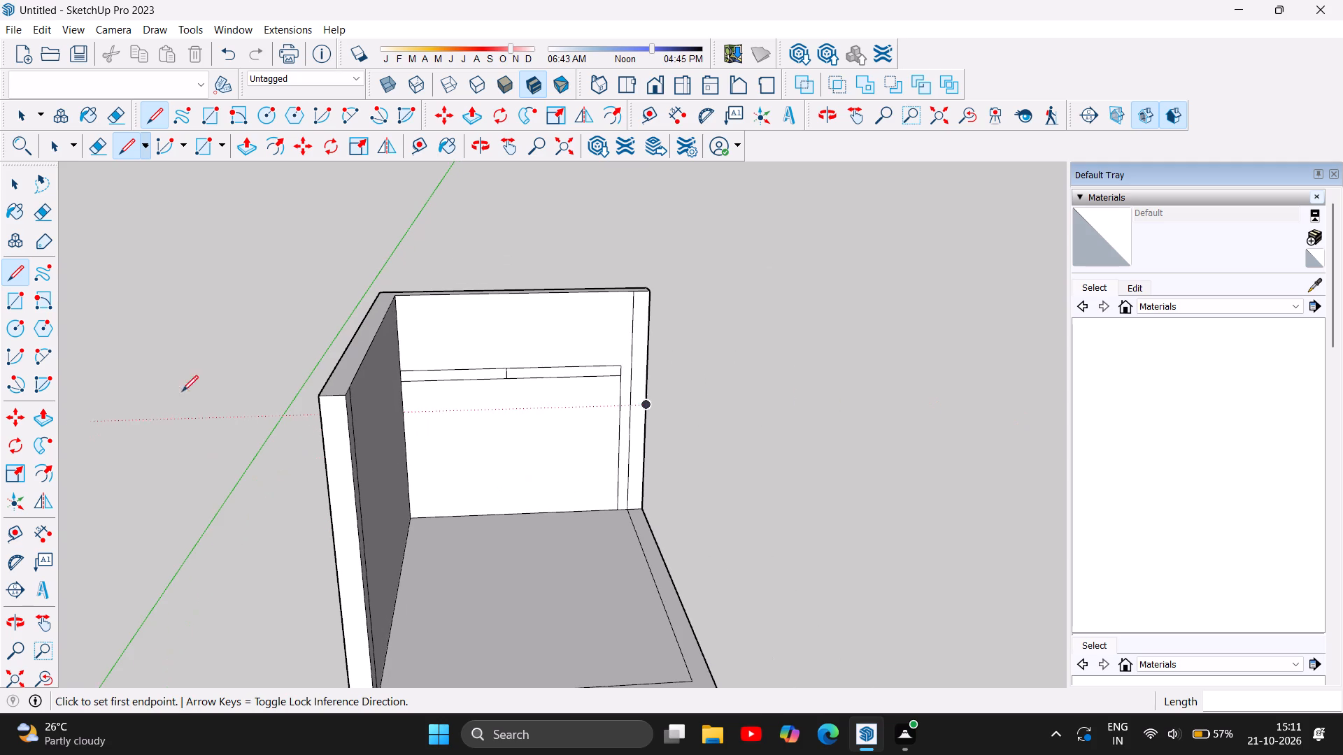
scroll(450, 566, "up", 5)
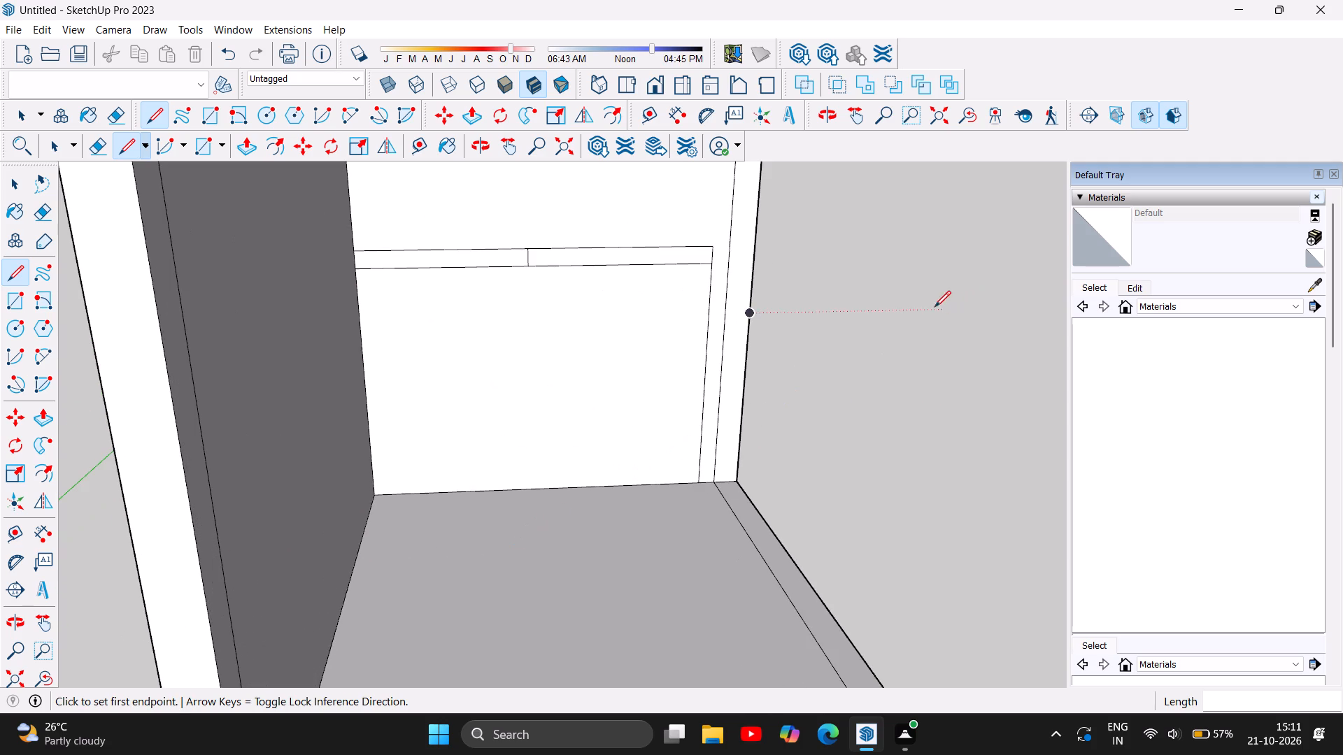
scroll(908, 292, "up", 4)
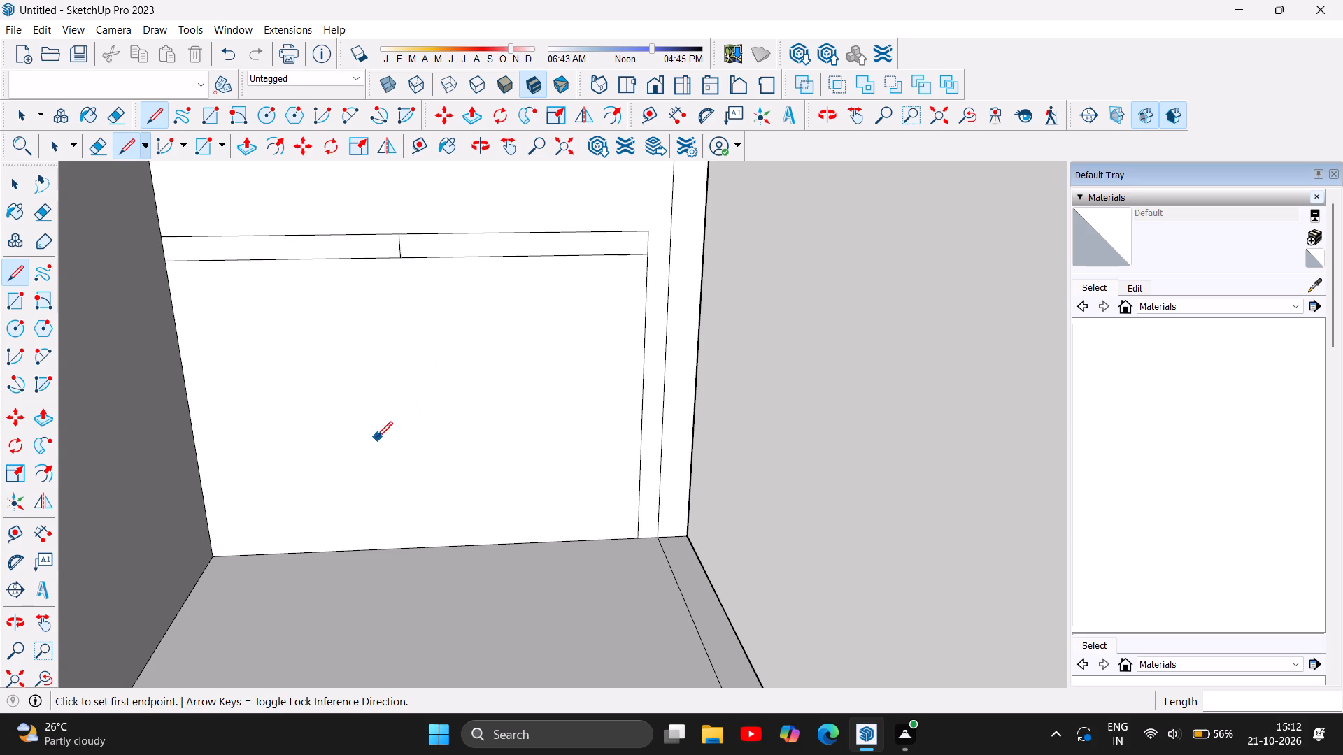
left_click(415, 547)
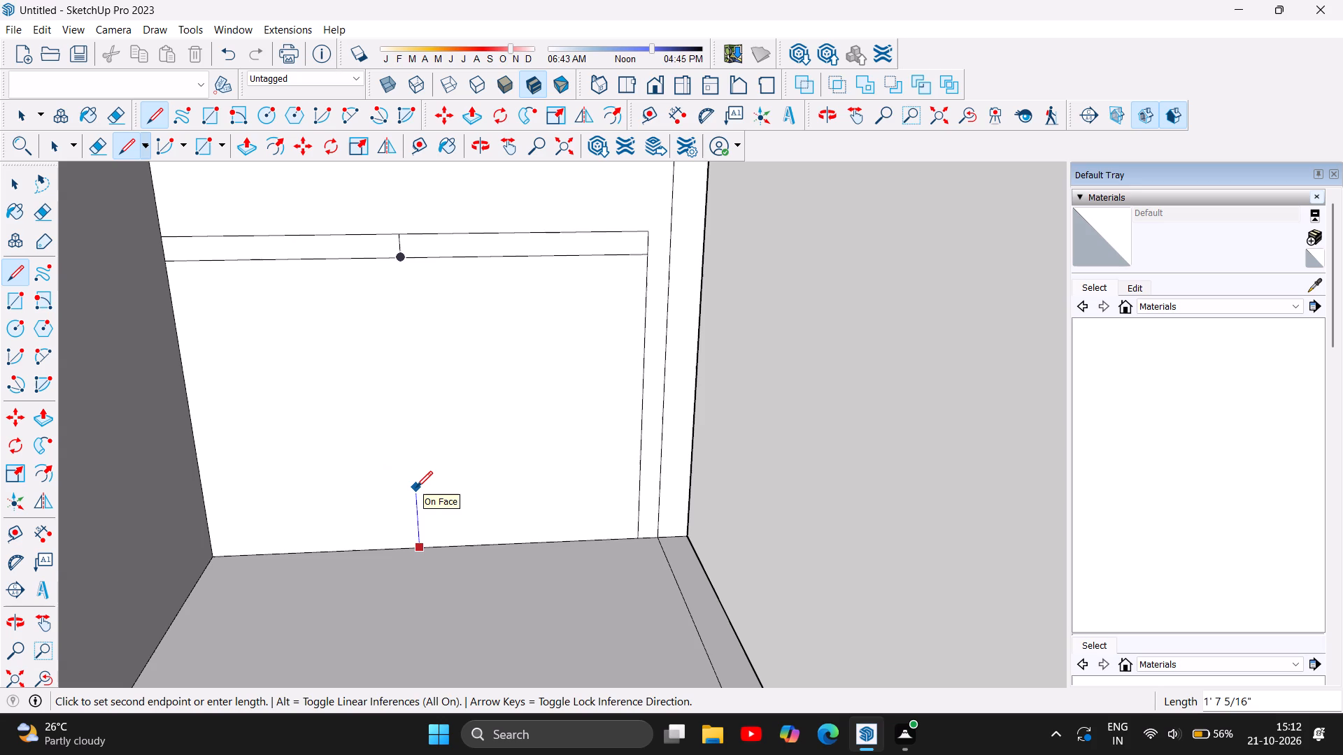
type("1'6")
key("Return")
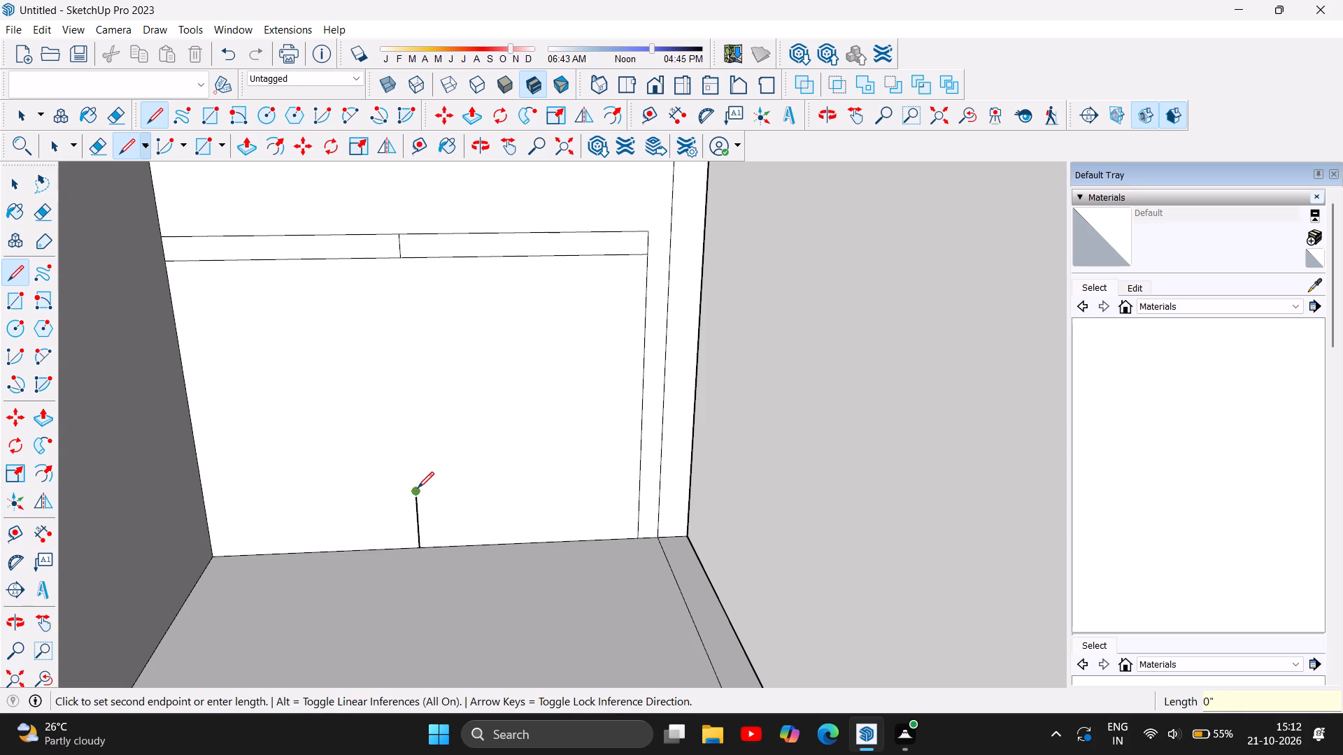
left_click(206, 502)
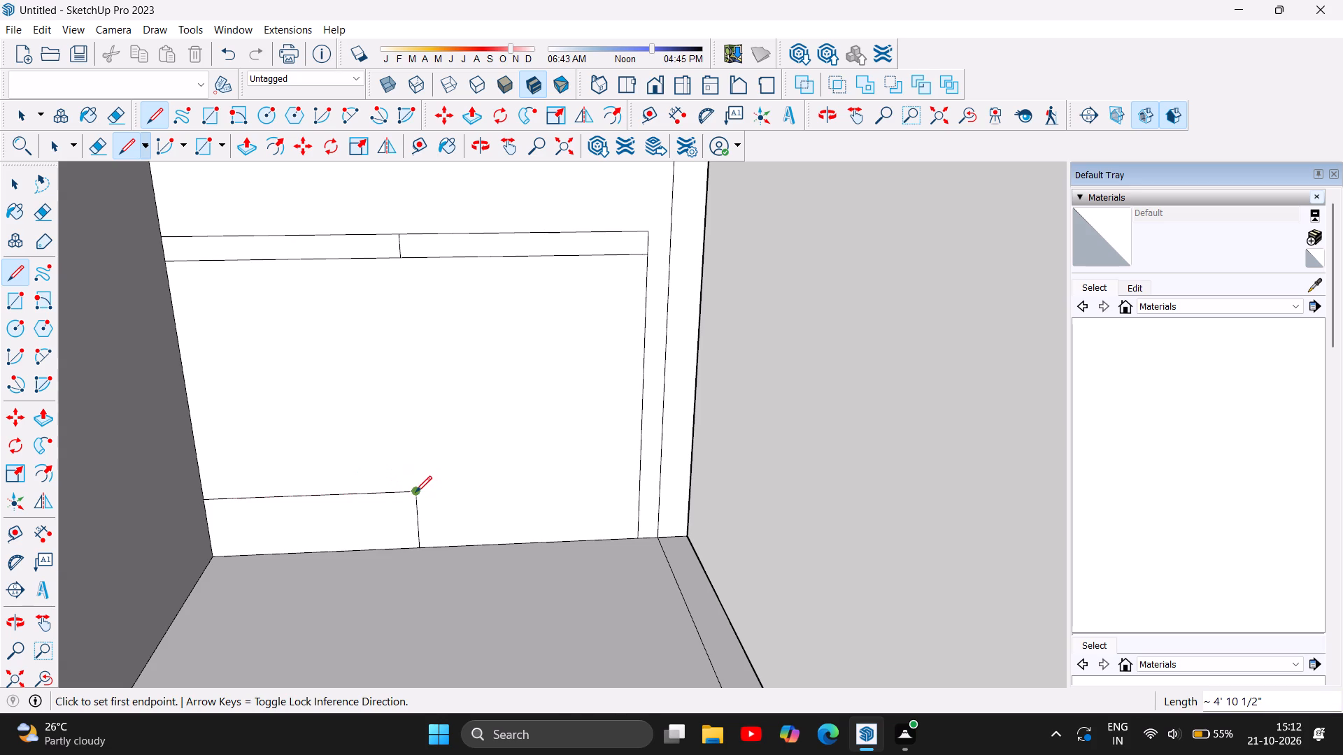
left_click(415, 492)
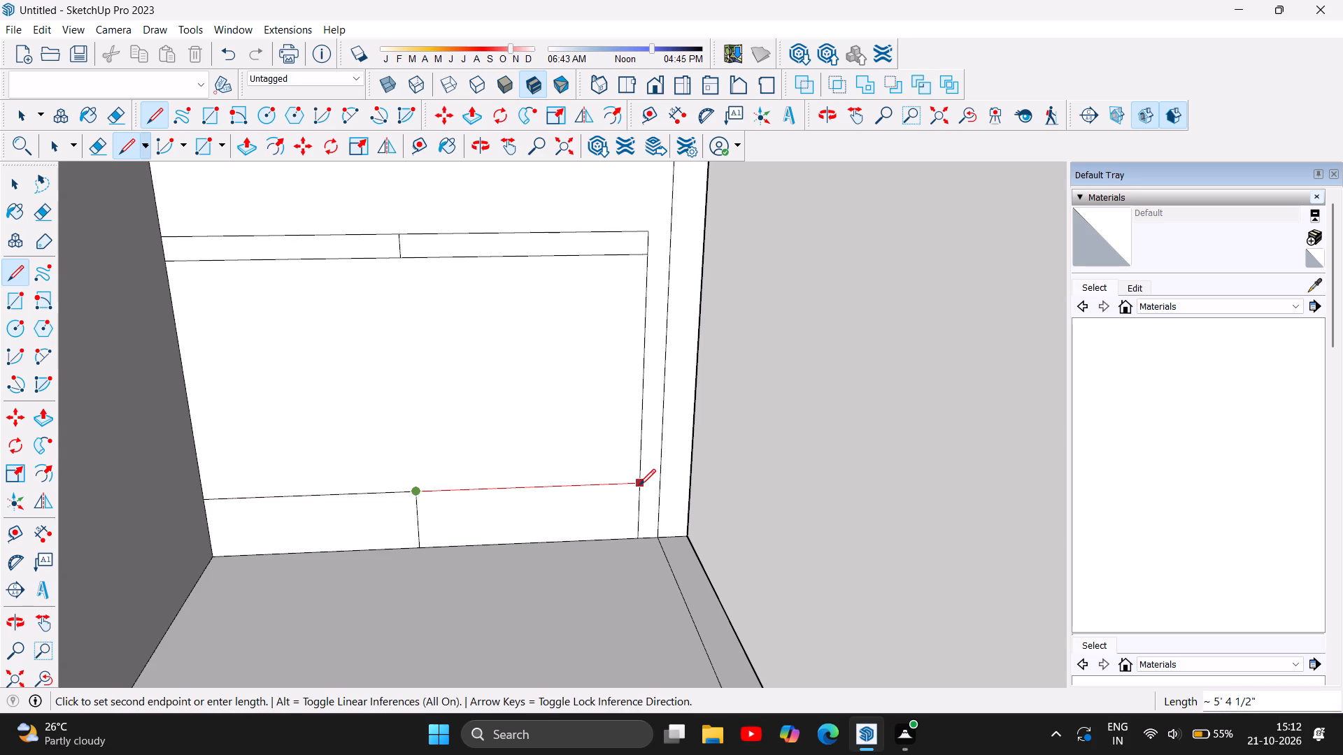
left_click(639, 485)
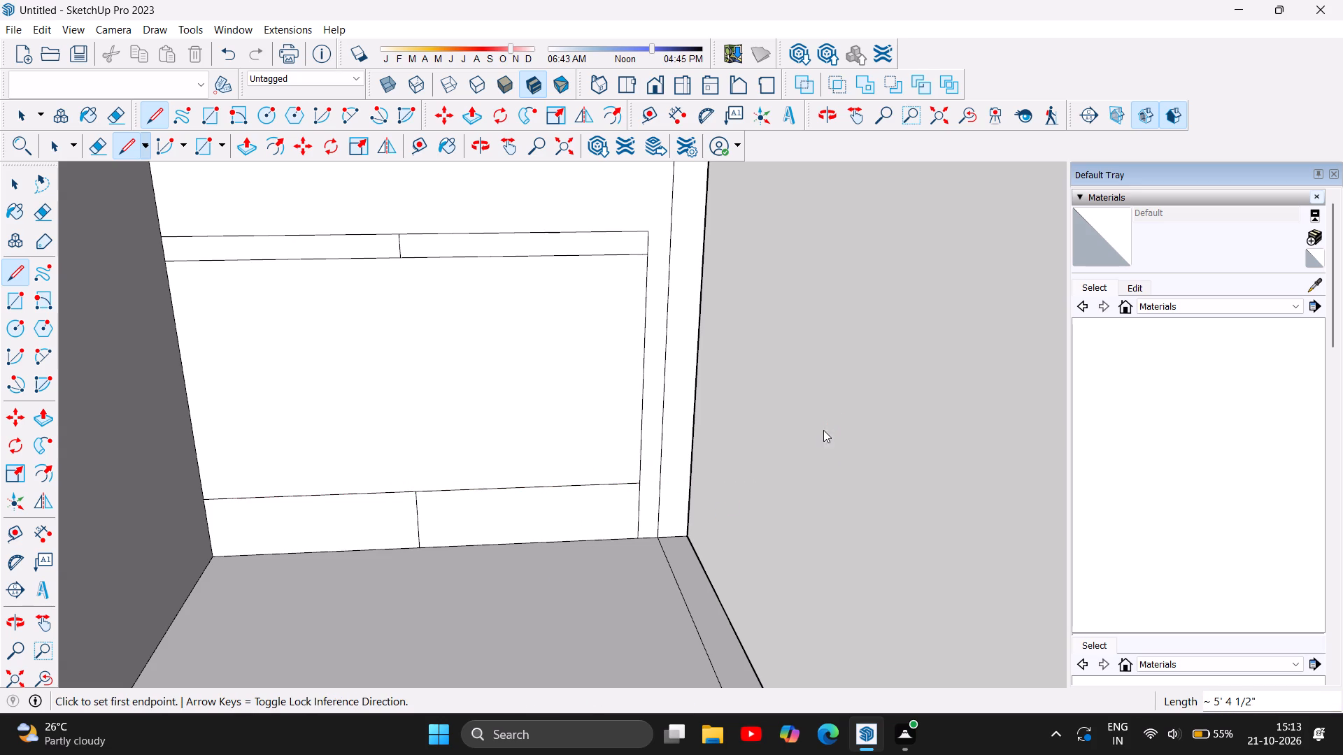
right_click(823, 430)
left_click(879, 355)
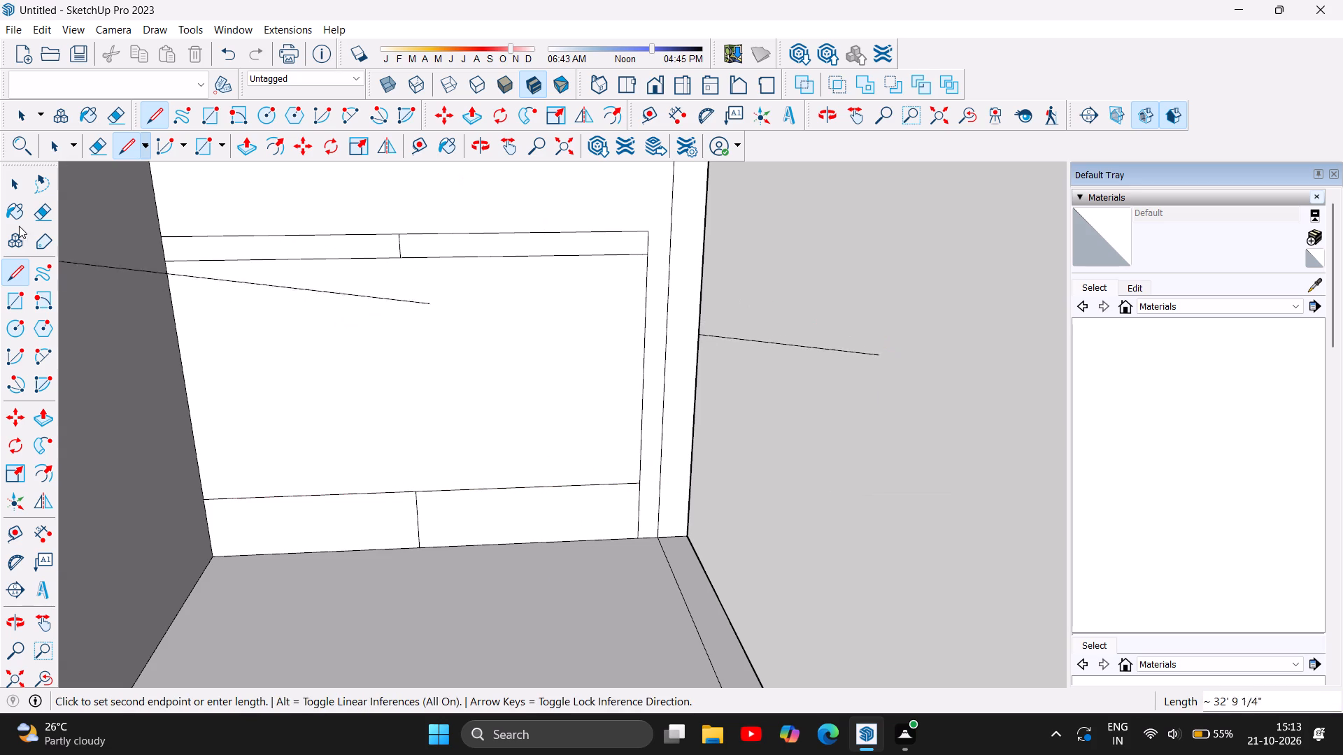
left_click(16, 179)
Examine the far wall's upper strip, middle face and lower band from near and far.
scroll(562, 505, "down", 4)
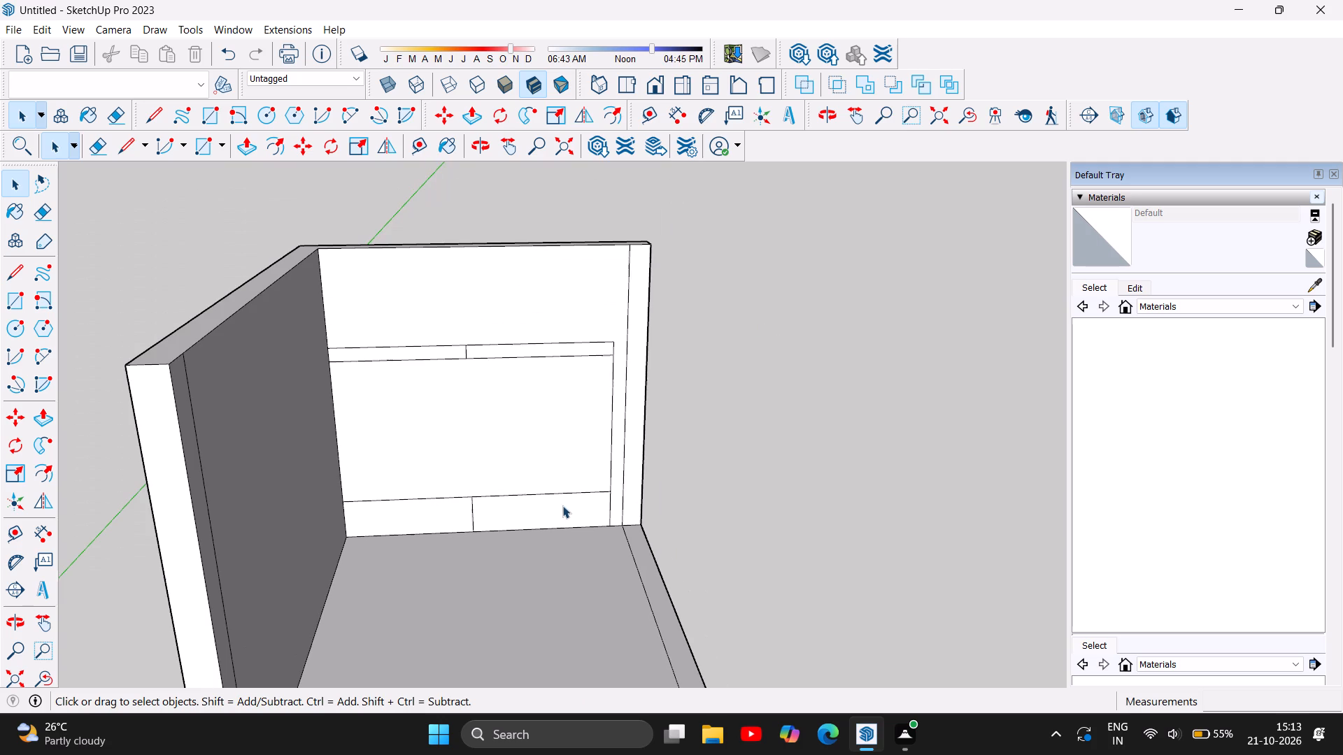
scroll(562, 505, "down", 1)
left_click(492, 494)
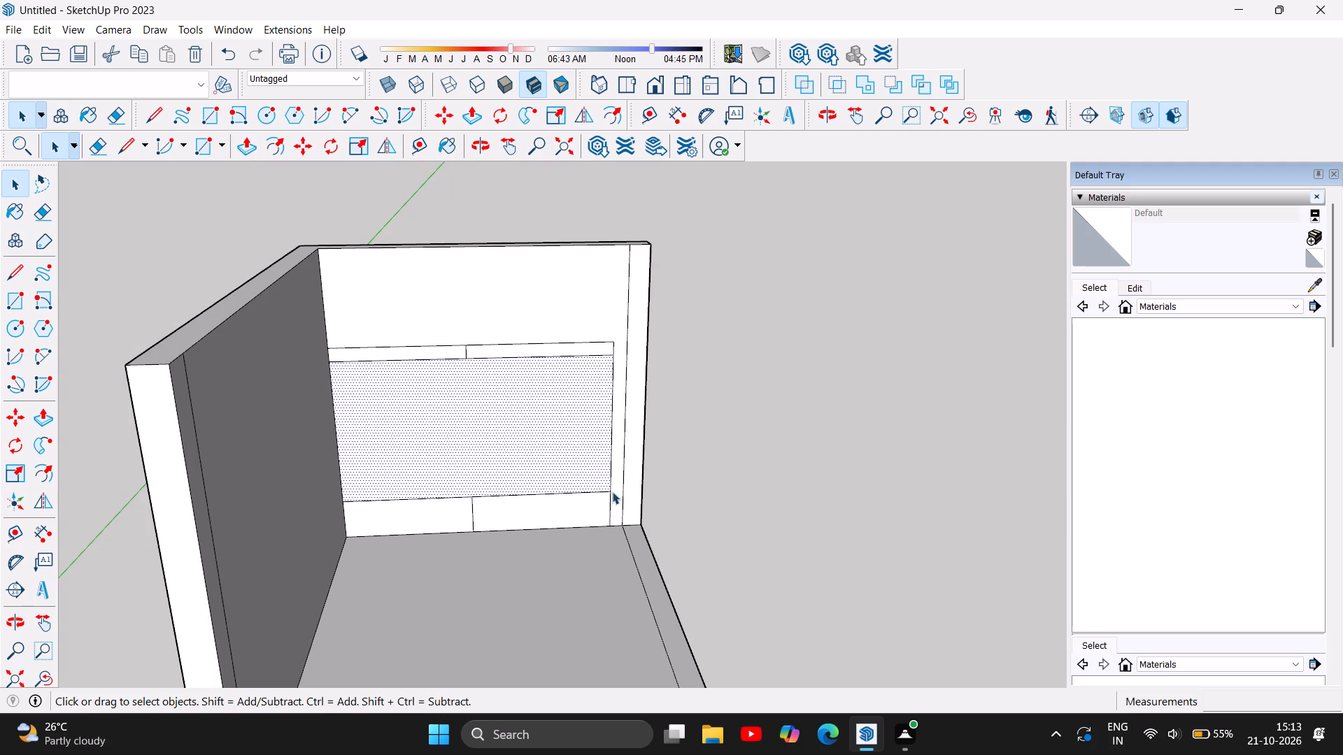
left_click(851, 438)
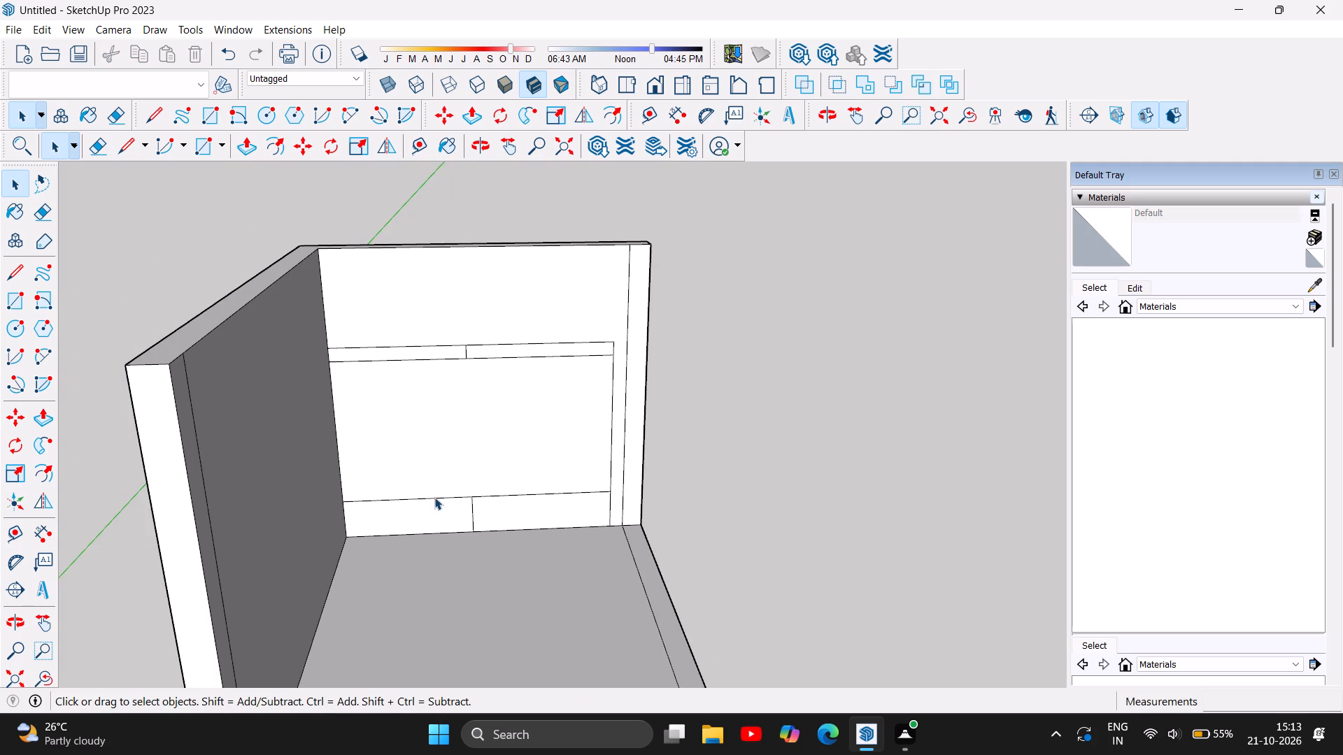
left_click(434, 497)
left_click(772, 340)
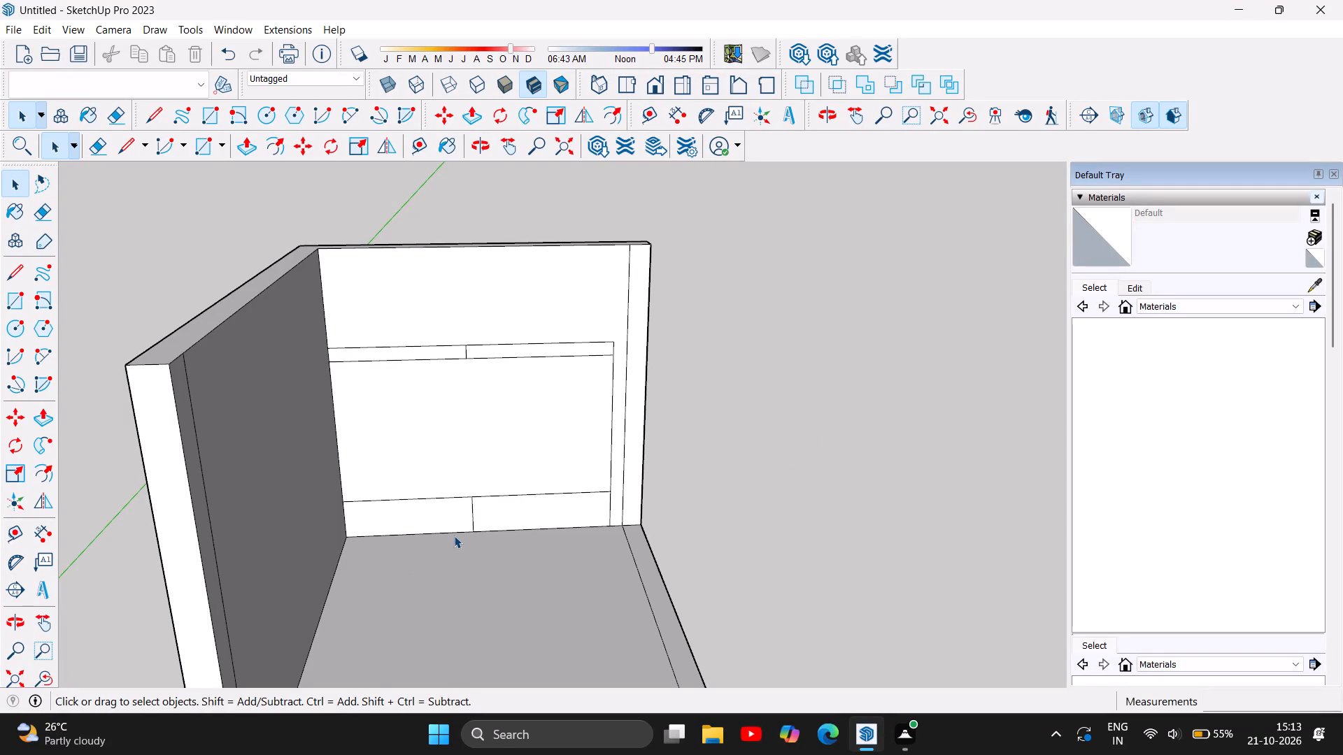
scroll(456, 534, "up", 2)
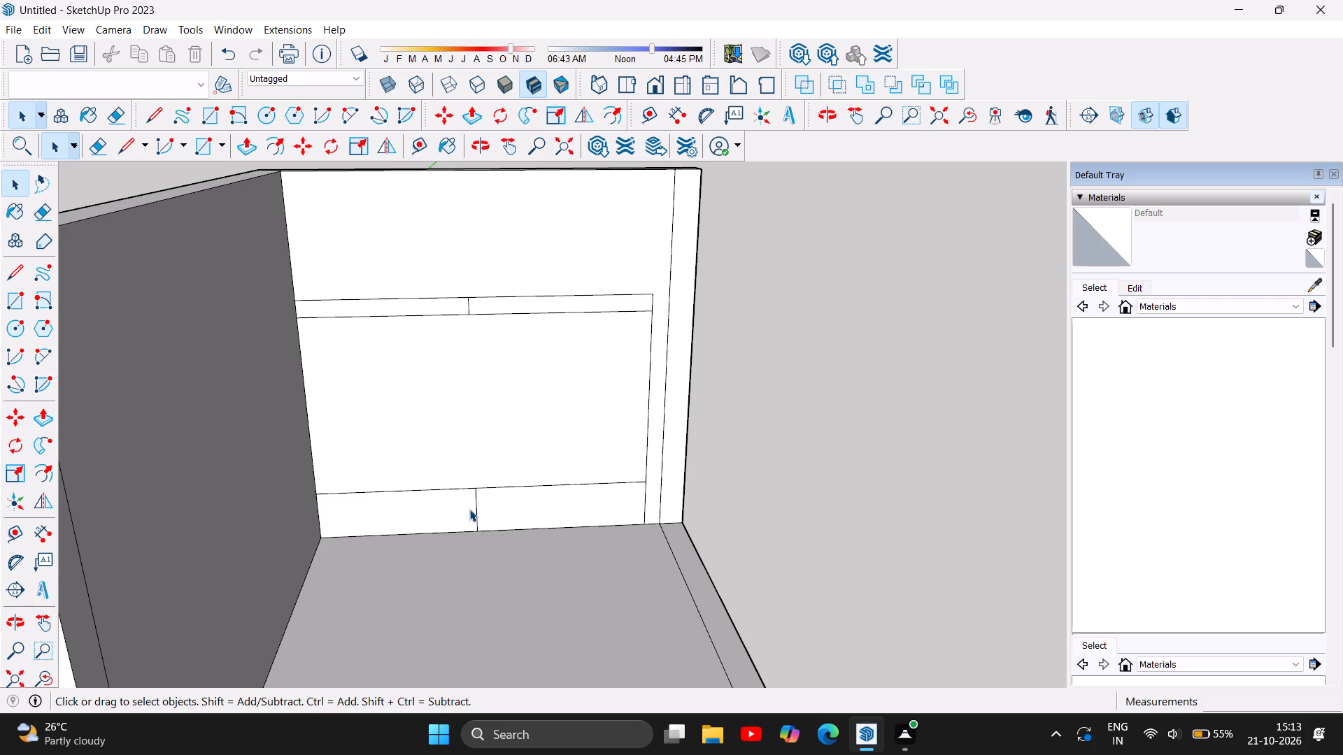
scroll(469, 509, "up", 1)
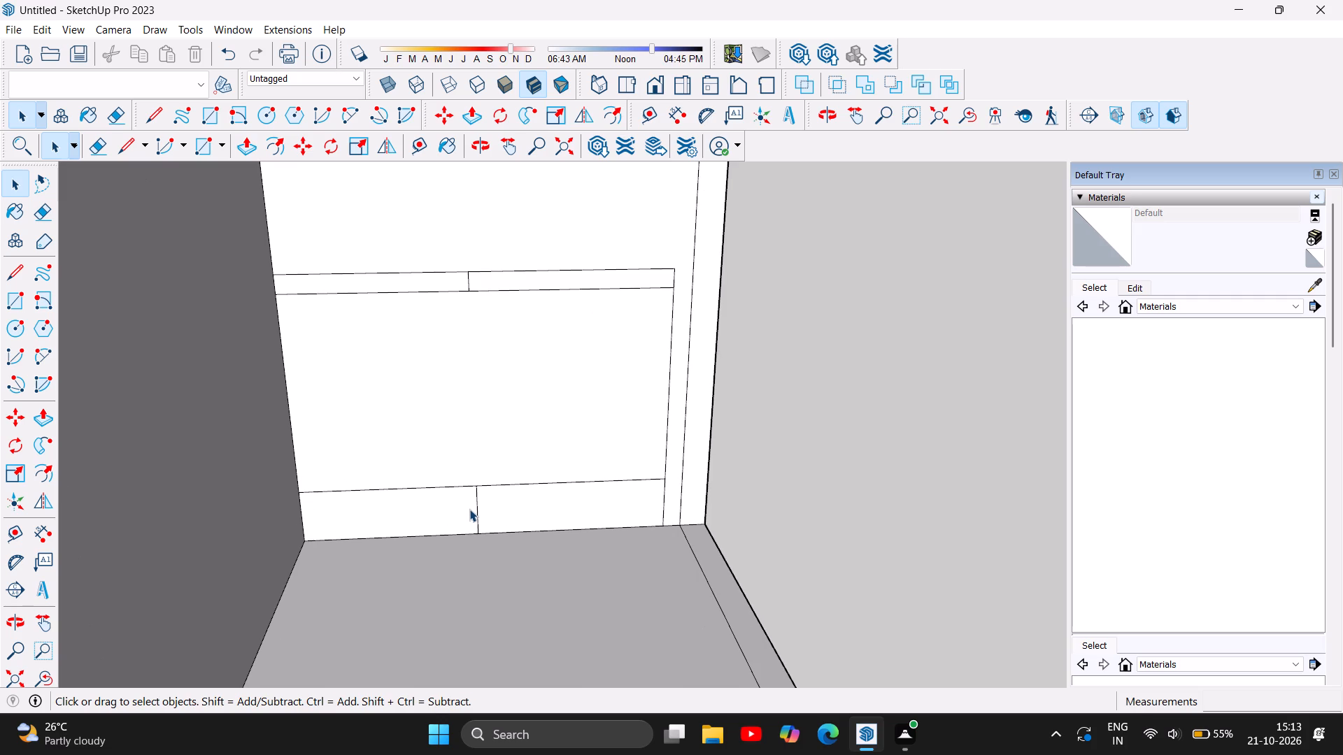
scroll(469, 509, "up", 6)
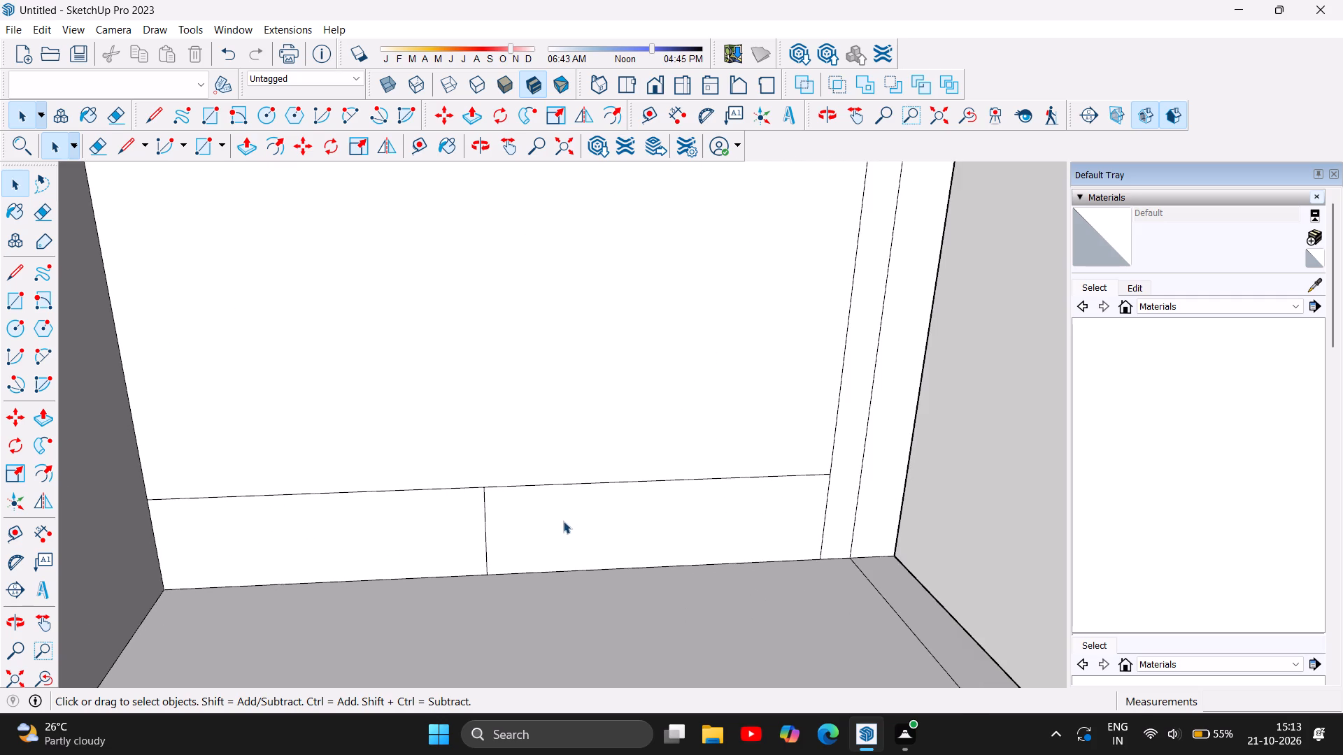
scroll(568, 524, "down", 5)
left_click(545, 273)
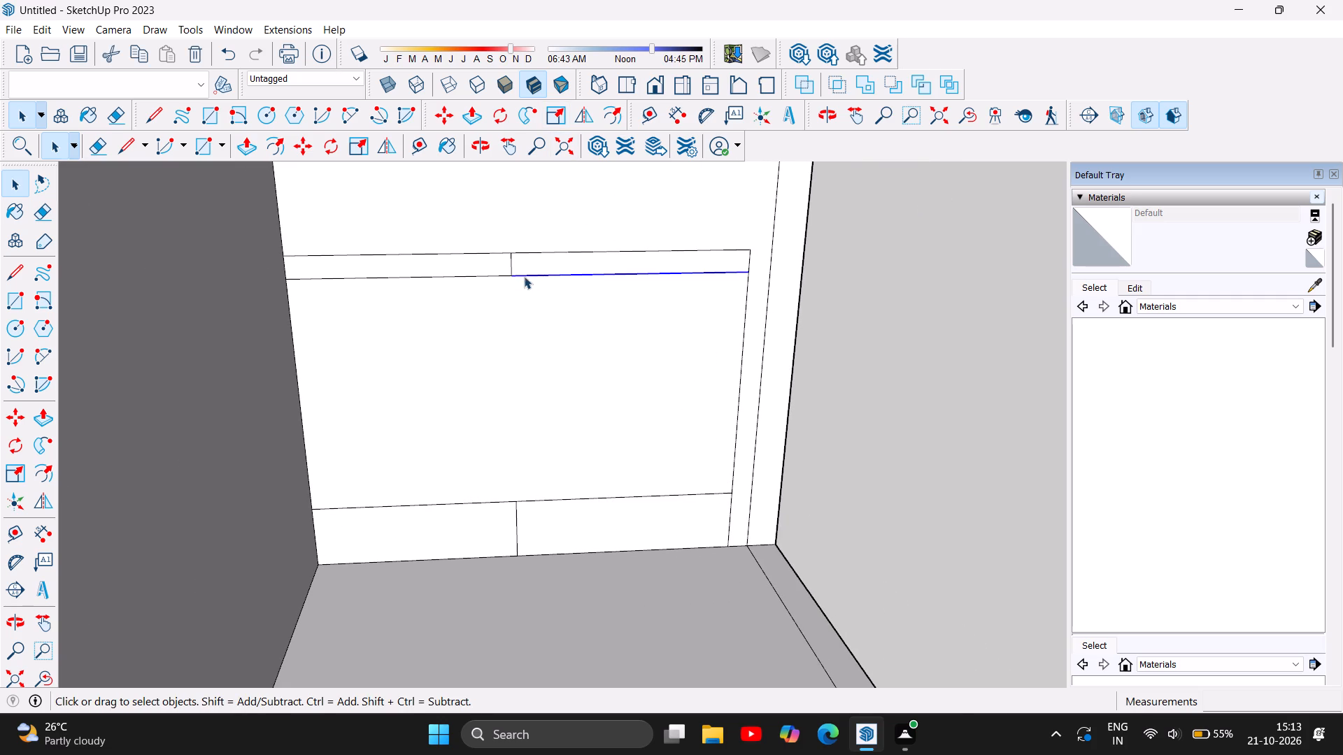
left_click(1045, 378)
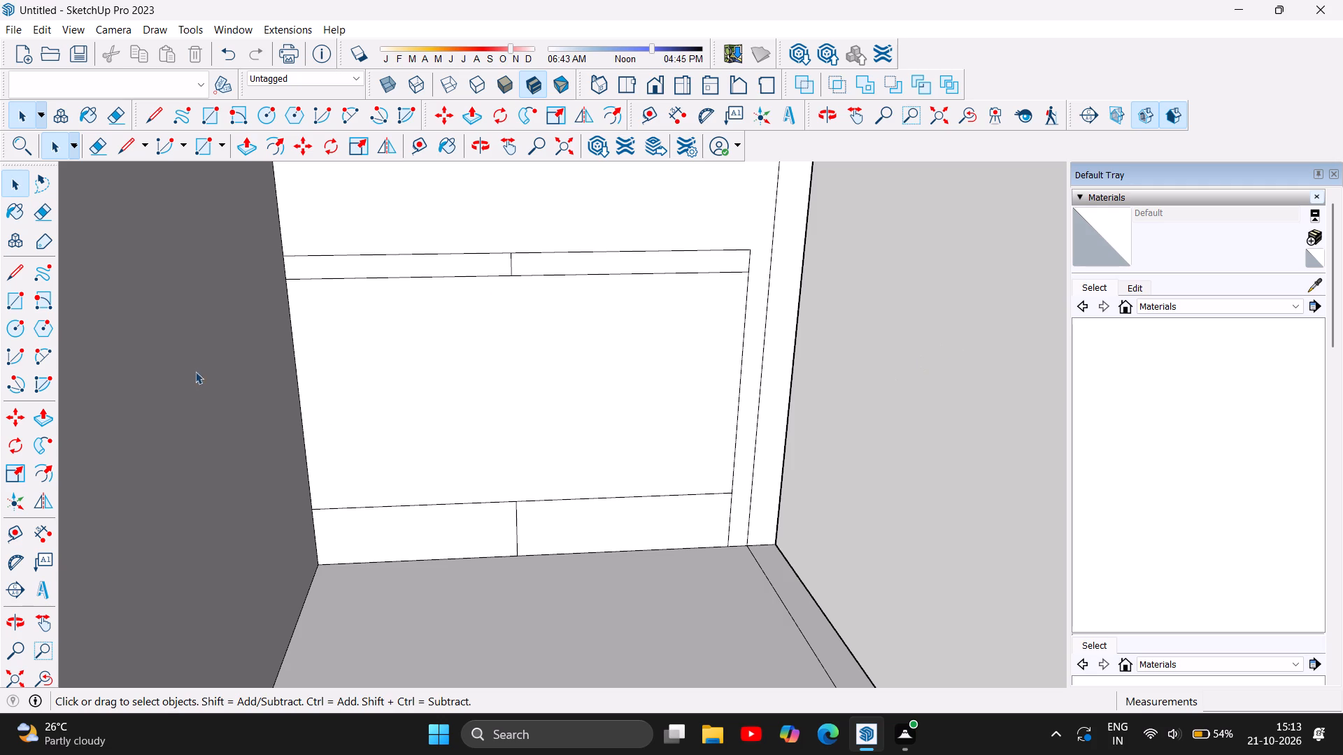
scroll(402, 381, "down", 4)
scroll(435, 380, "up", 3)
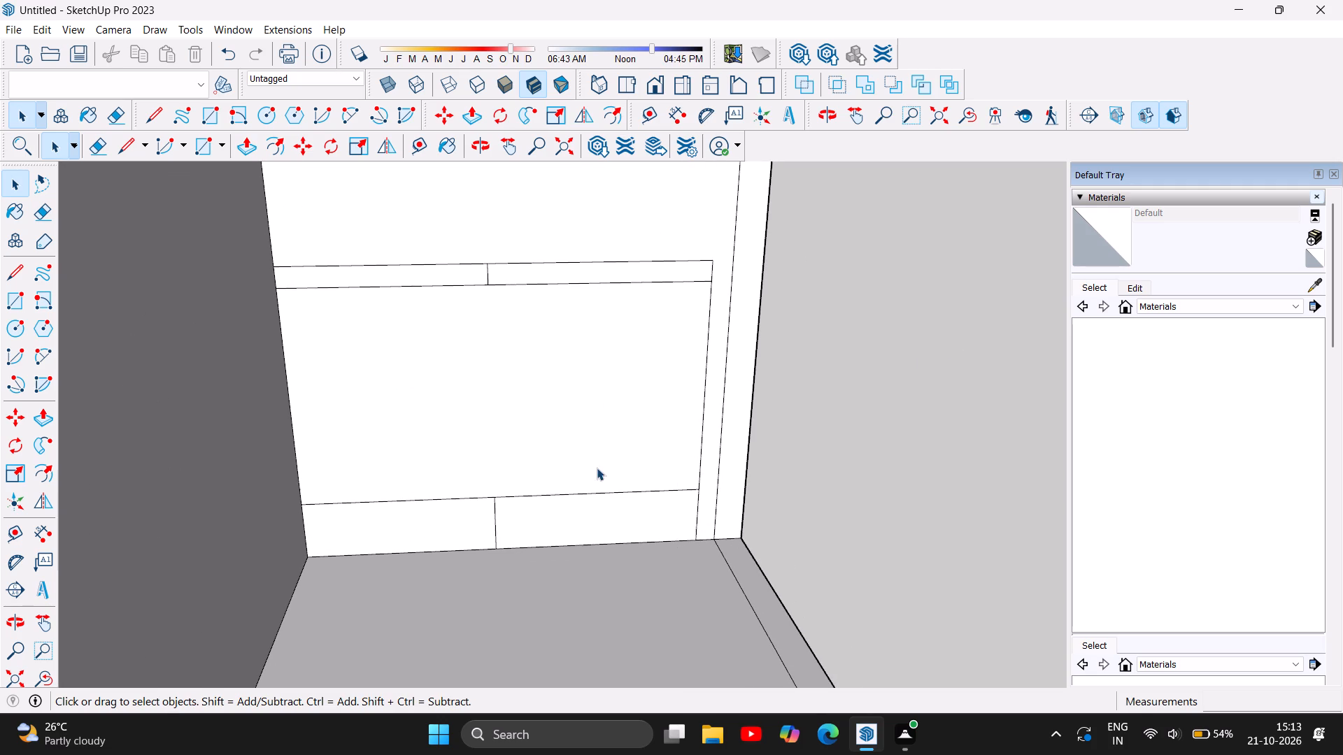
scroll(592, 475, "down", 5)
scroll(550, 459, "up", 2)
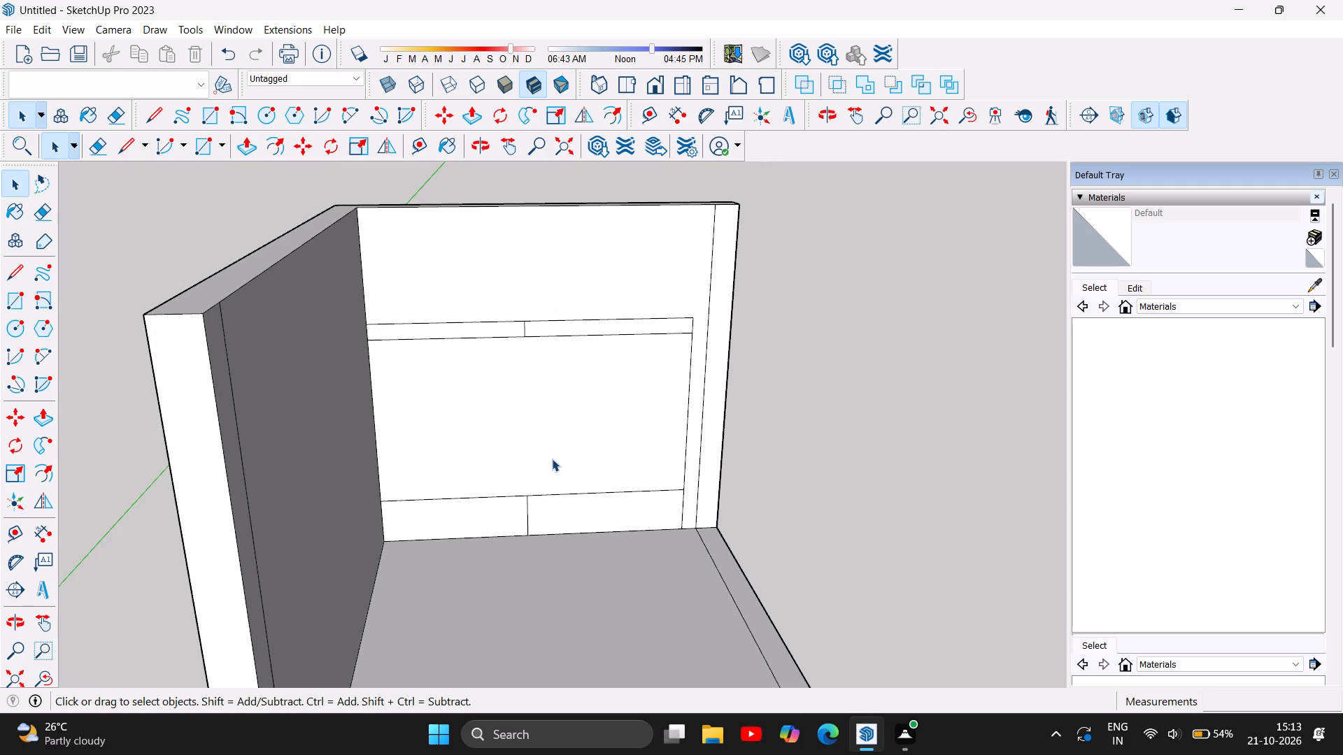
scroll(526, 491, "up", 5)
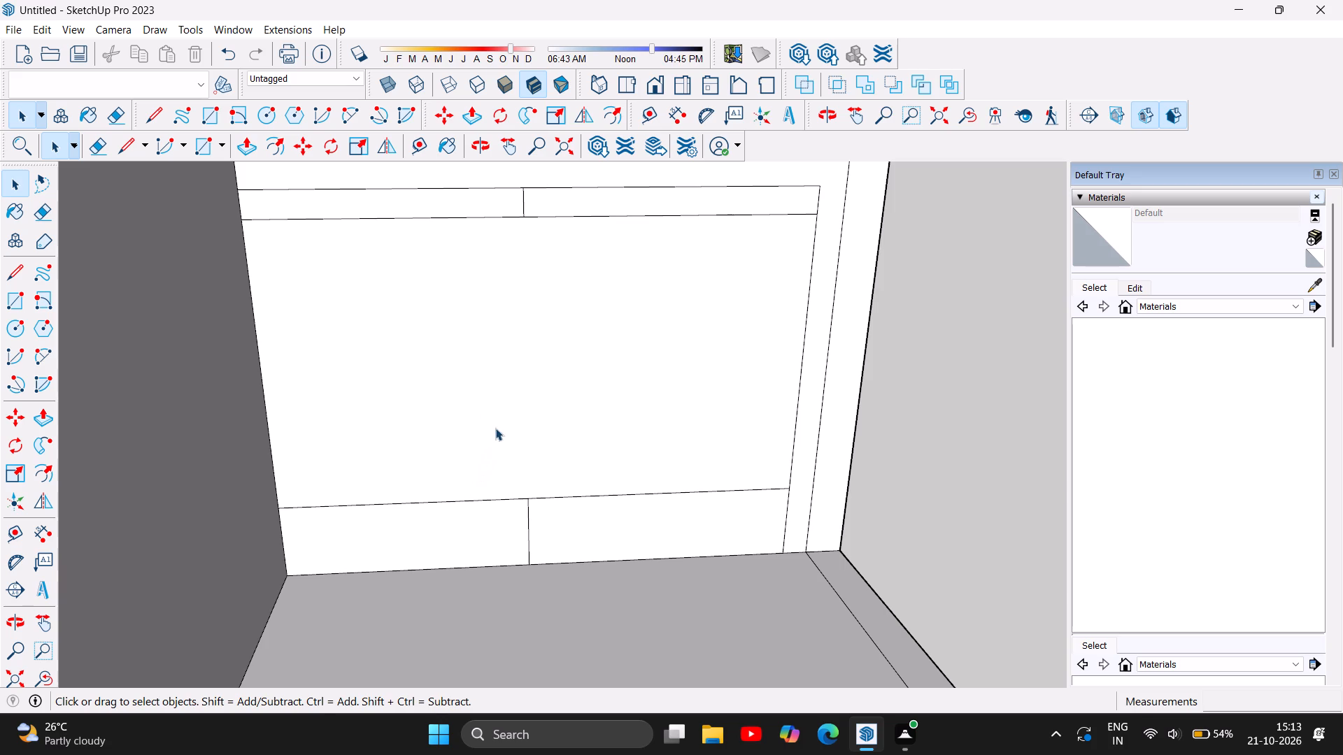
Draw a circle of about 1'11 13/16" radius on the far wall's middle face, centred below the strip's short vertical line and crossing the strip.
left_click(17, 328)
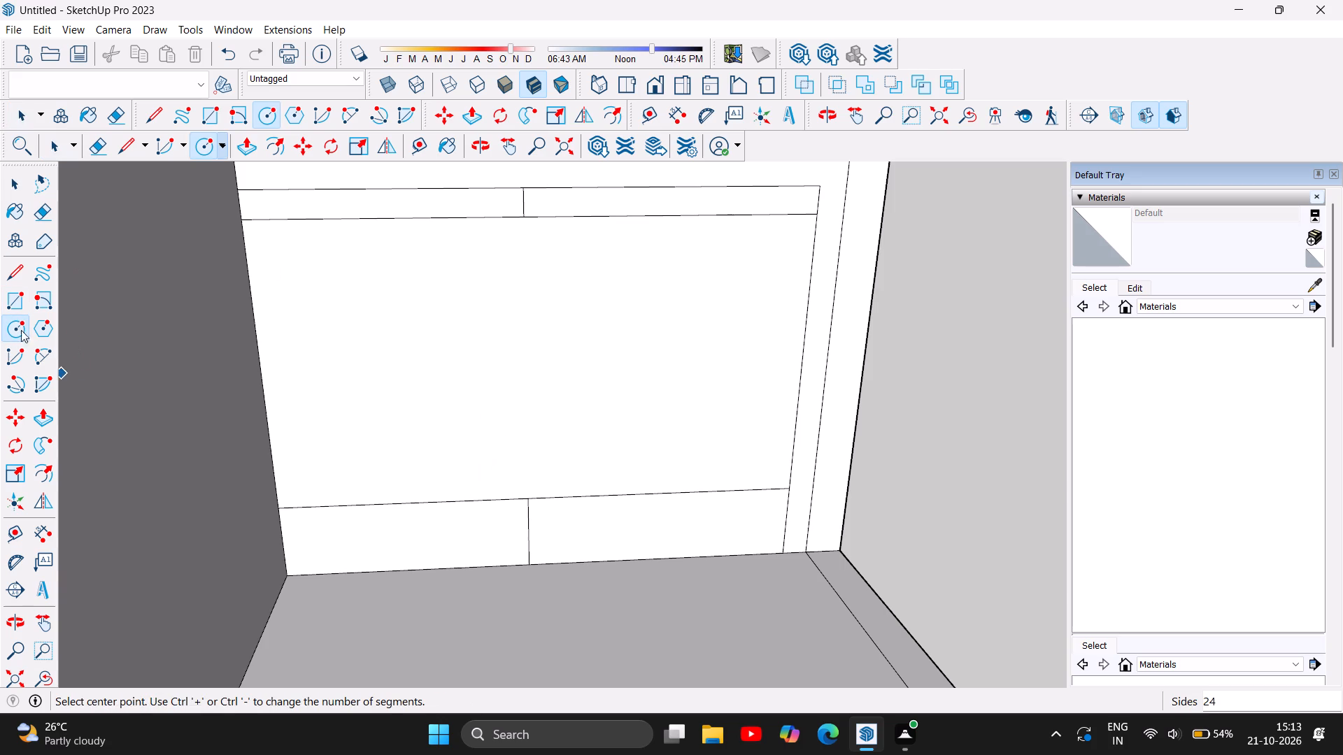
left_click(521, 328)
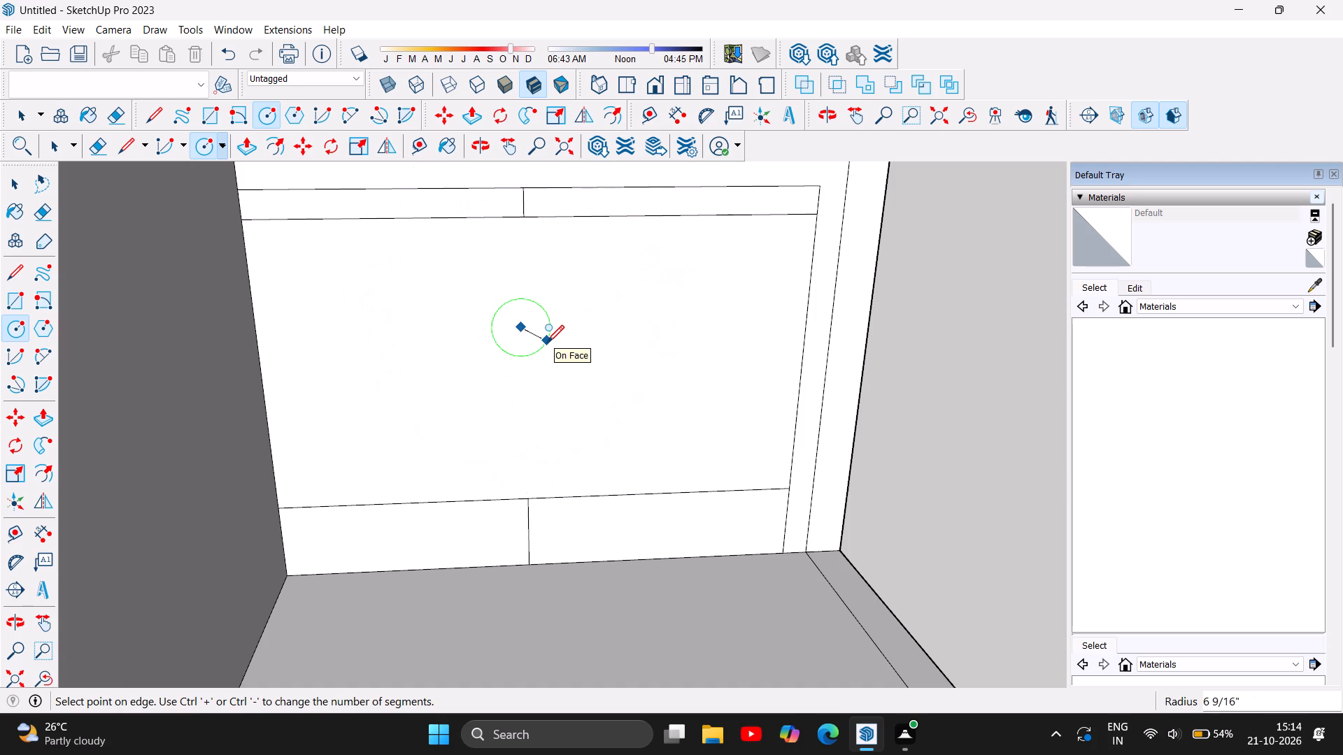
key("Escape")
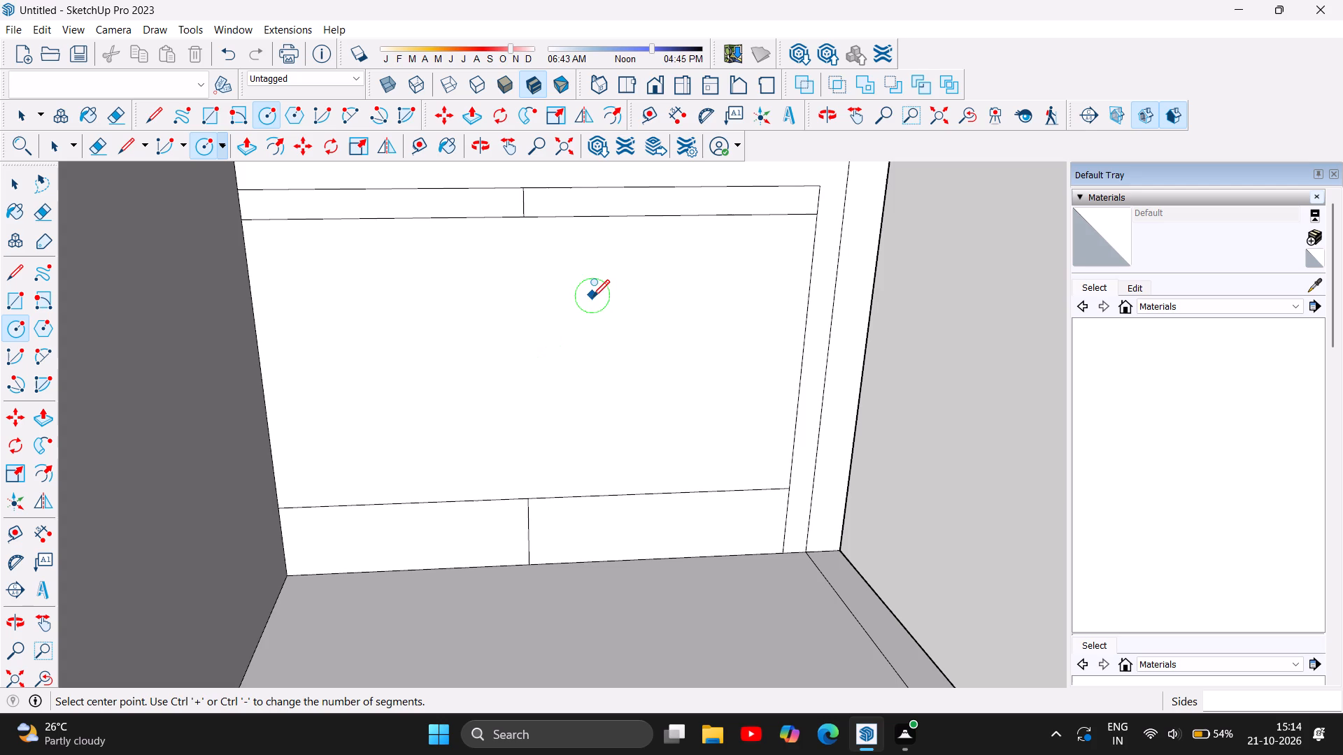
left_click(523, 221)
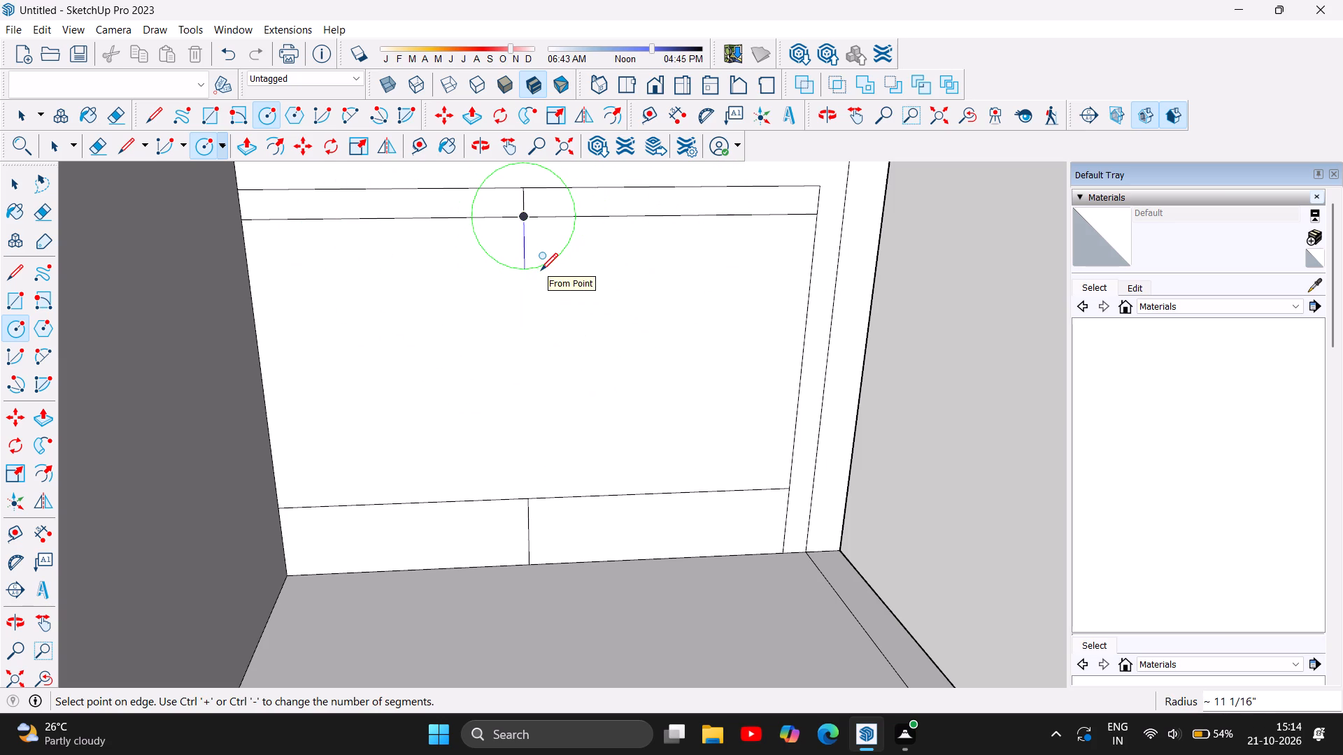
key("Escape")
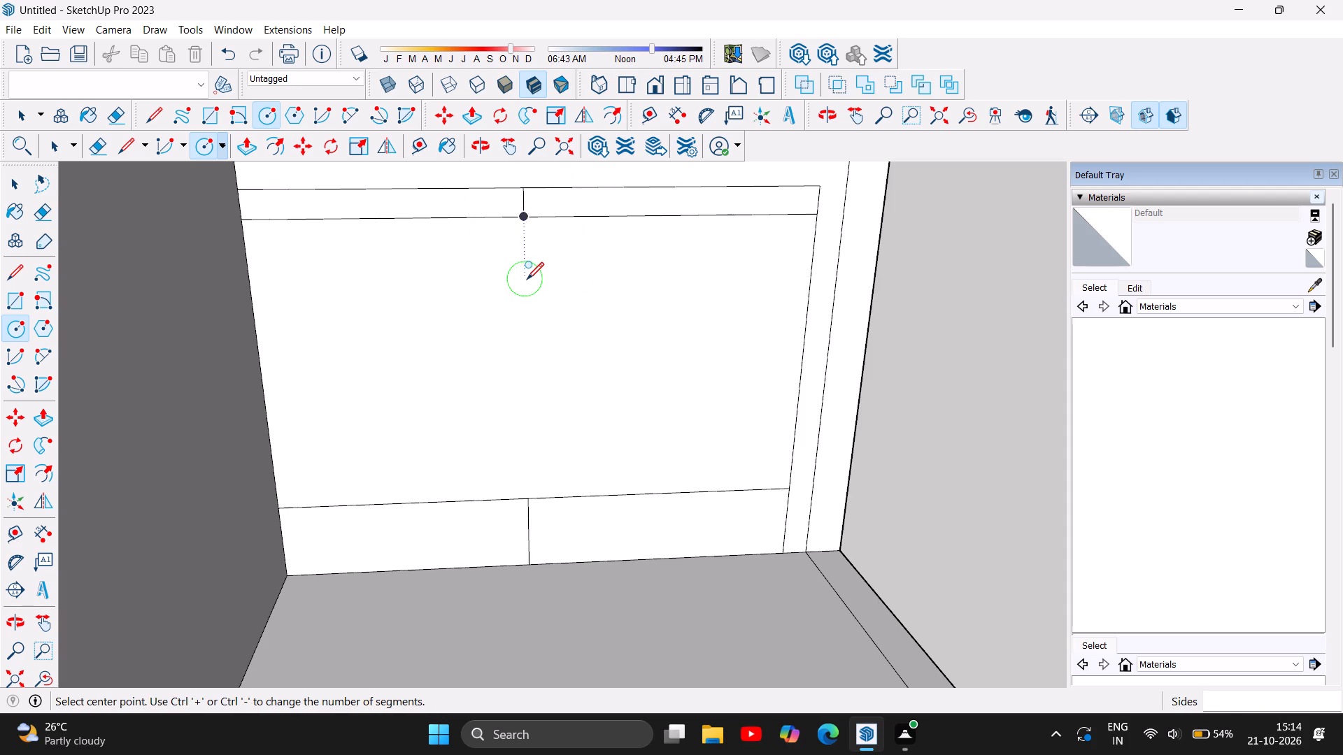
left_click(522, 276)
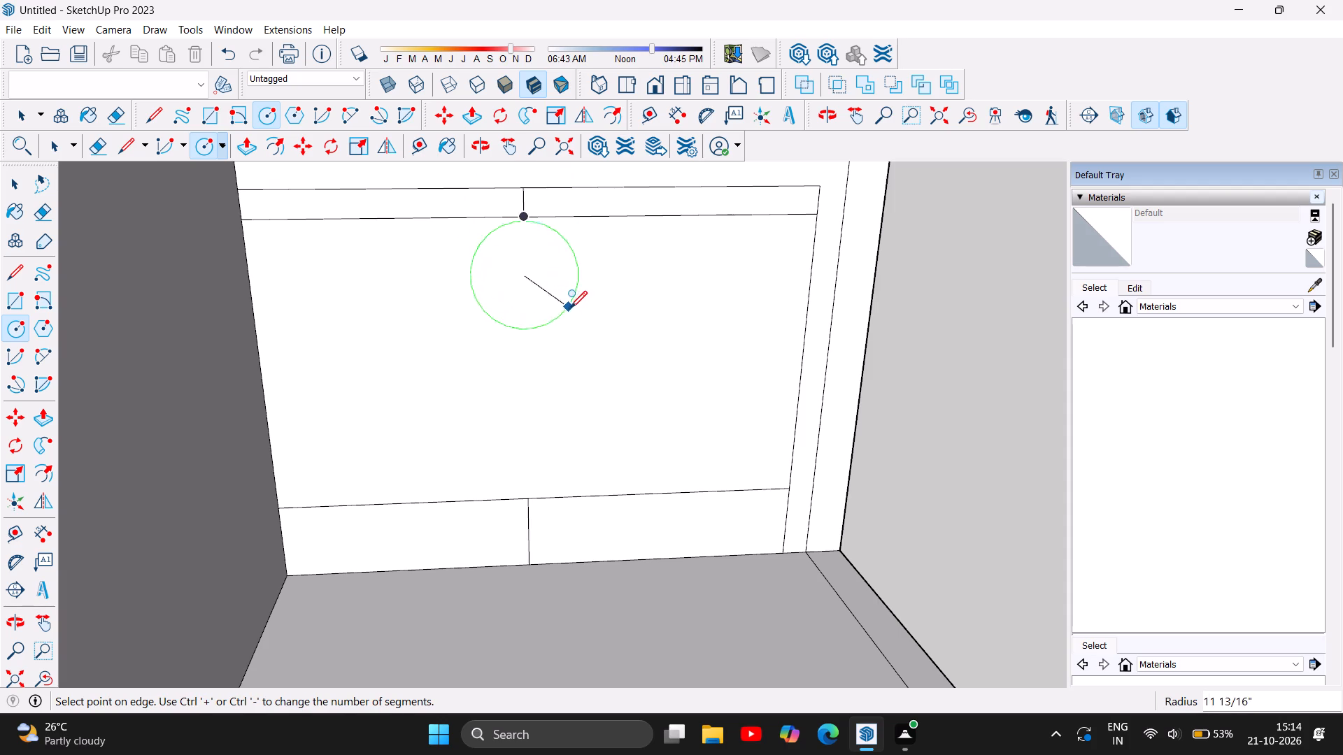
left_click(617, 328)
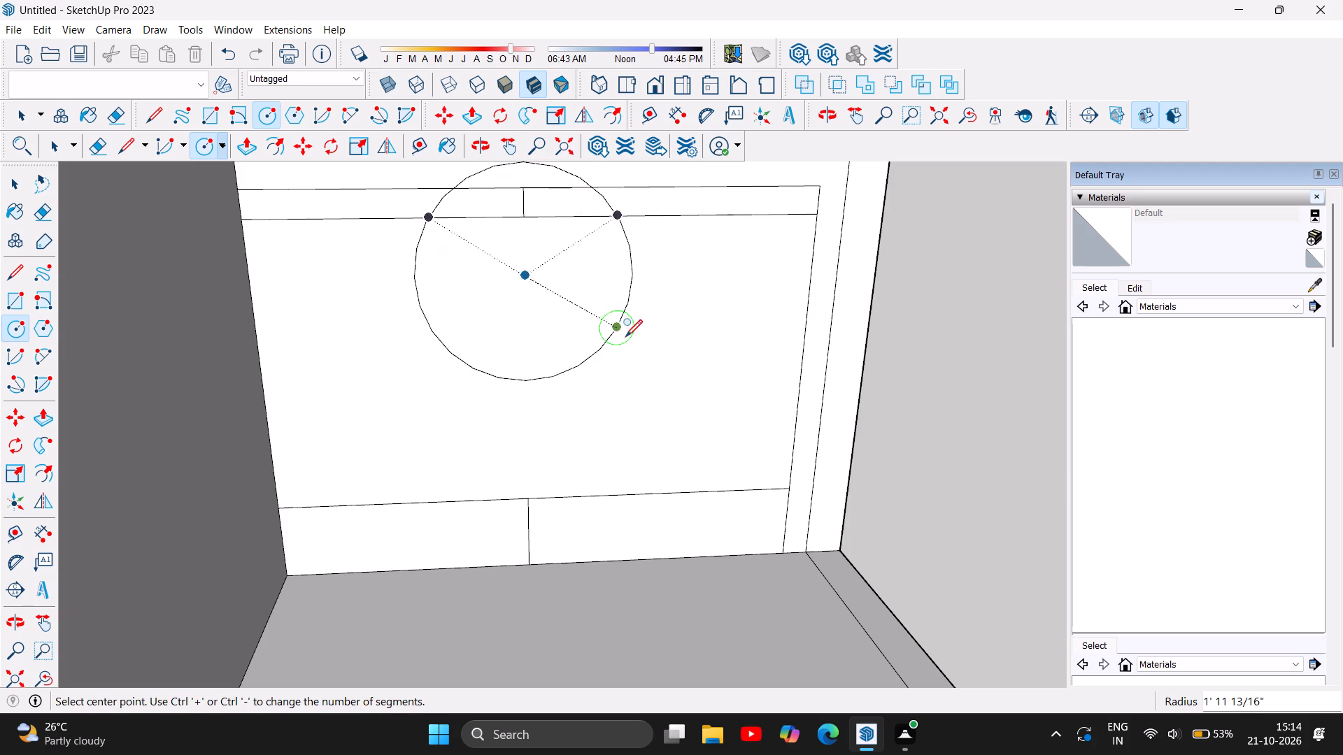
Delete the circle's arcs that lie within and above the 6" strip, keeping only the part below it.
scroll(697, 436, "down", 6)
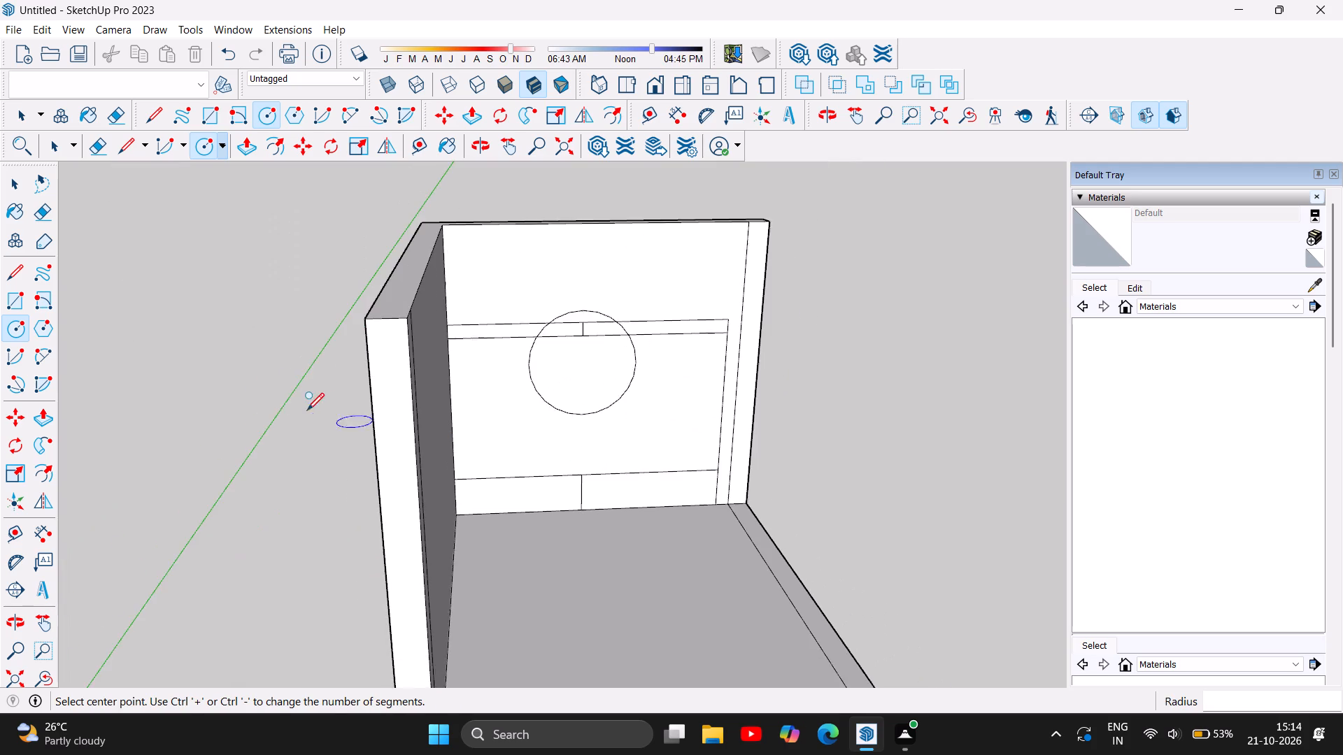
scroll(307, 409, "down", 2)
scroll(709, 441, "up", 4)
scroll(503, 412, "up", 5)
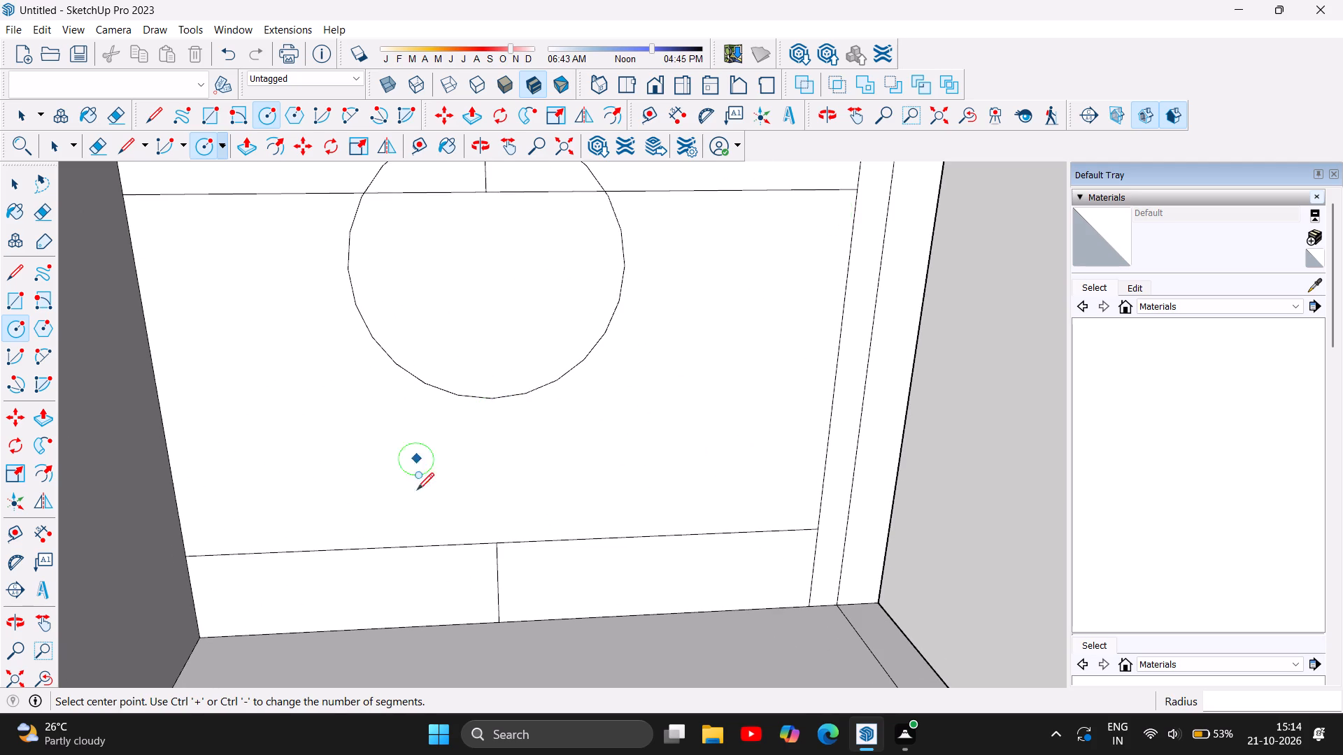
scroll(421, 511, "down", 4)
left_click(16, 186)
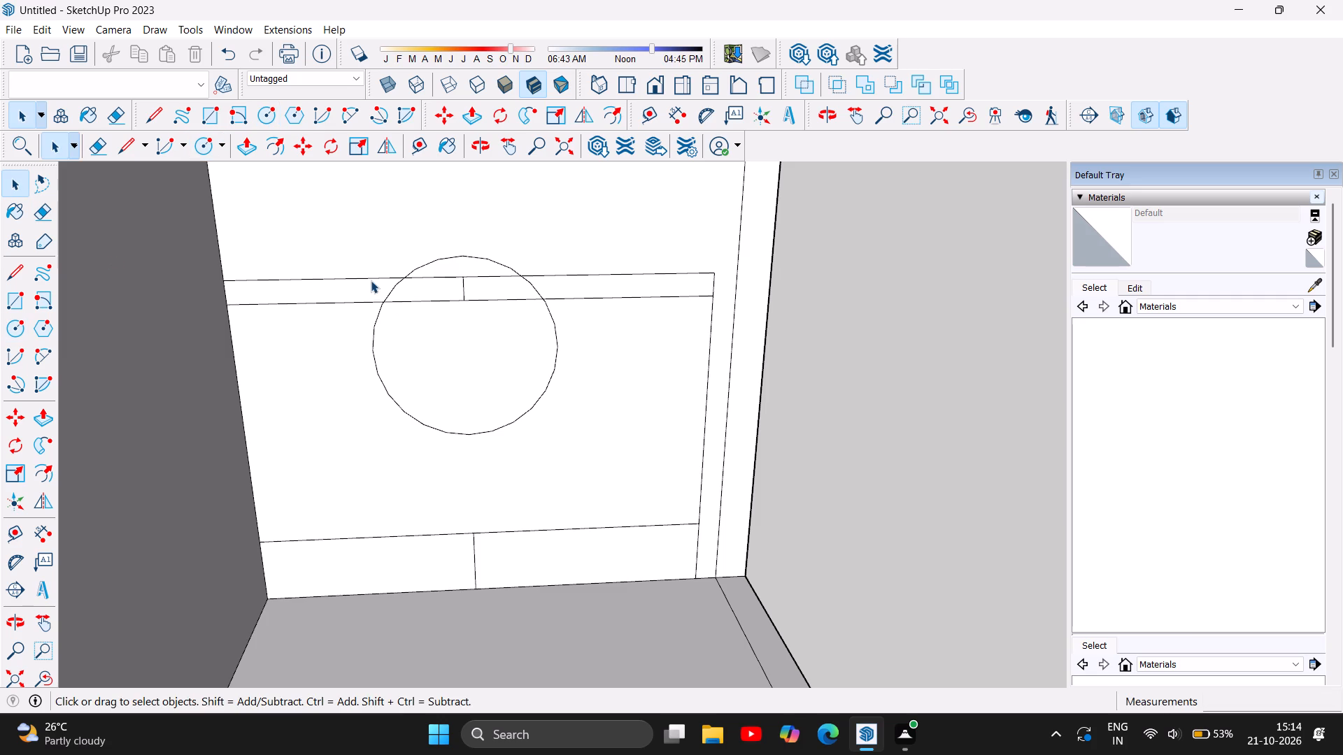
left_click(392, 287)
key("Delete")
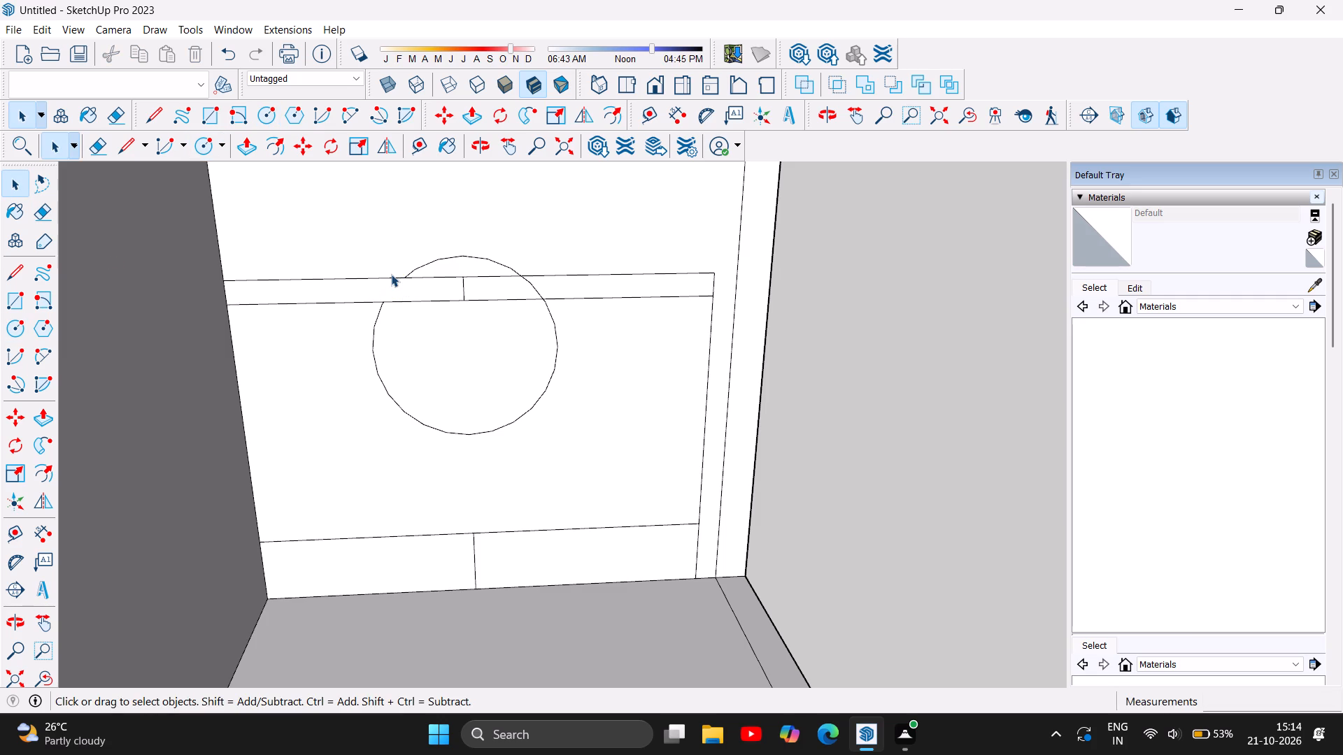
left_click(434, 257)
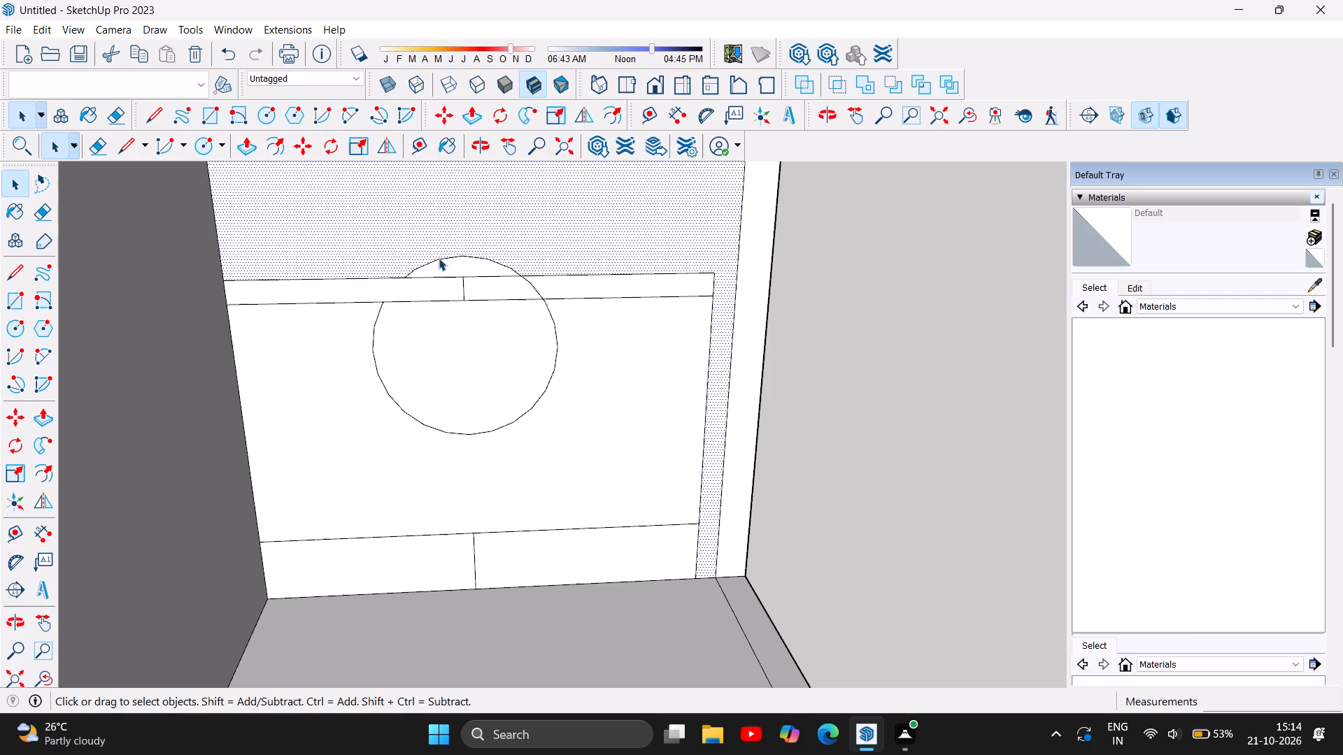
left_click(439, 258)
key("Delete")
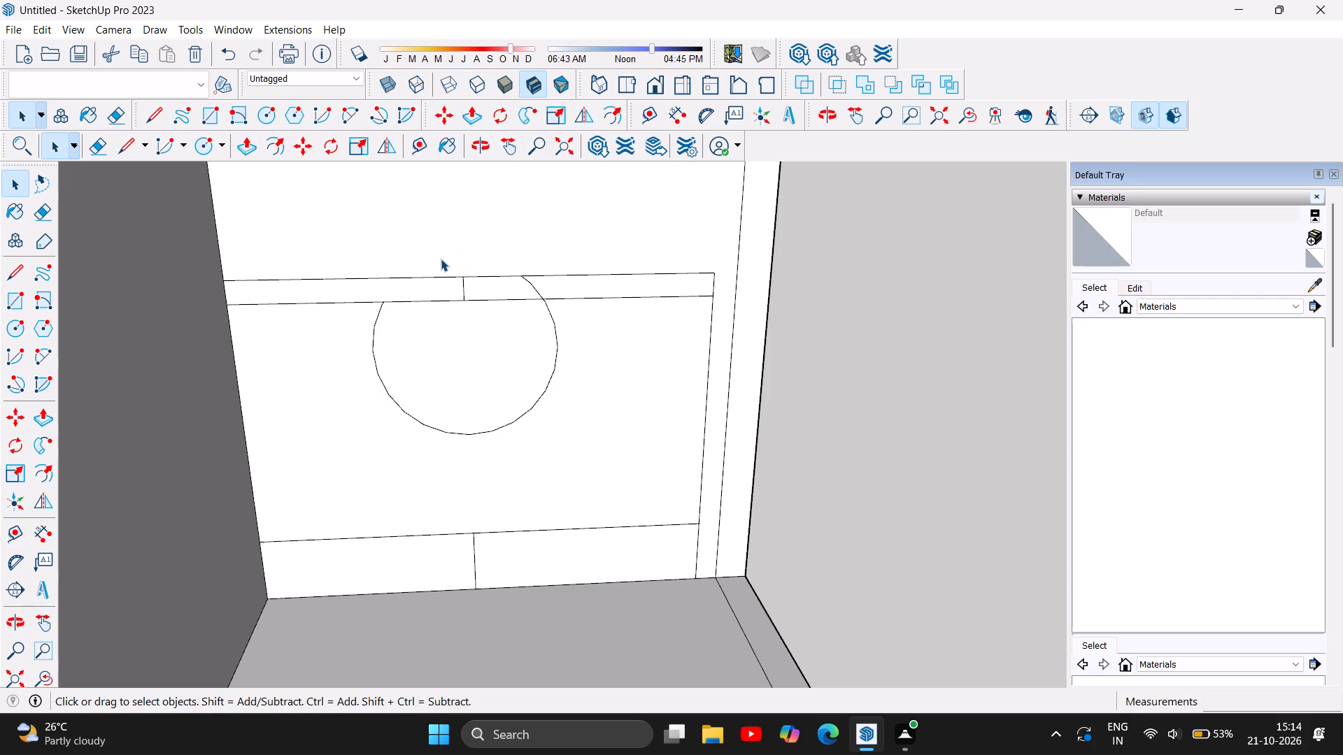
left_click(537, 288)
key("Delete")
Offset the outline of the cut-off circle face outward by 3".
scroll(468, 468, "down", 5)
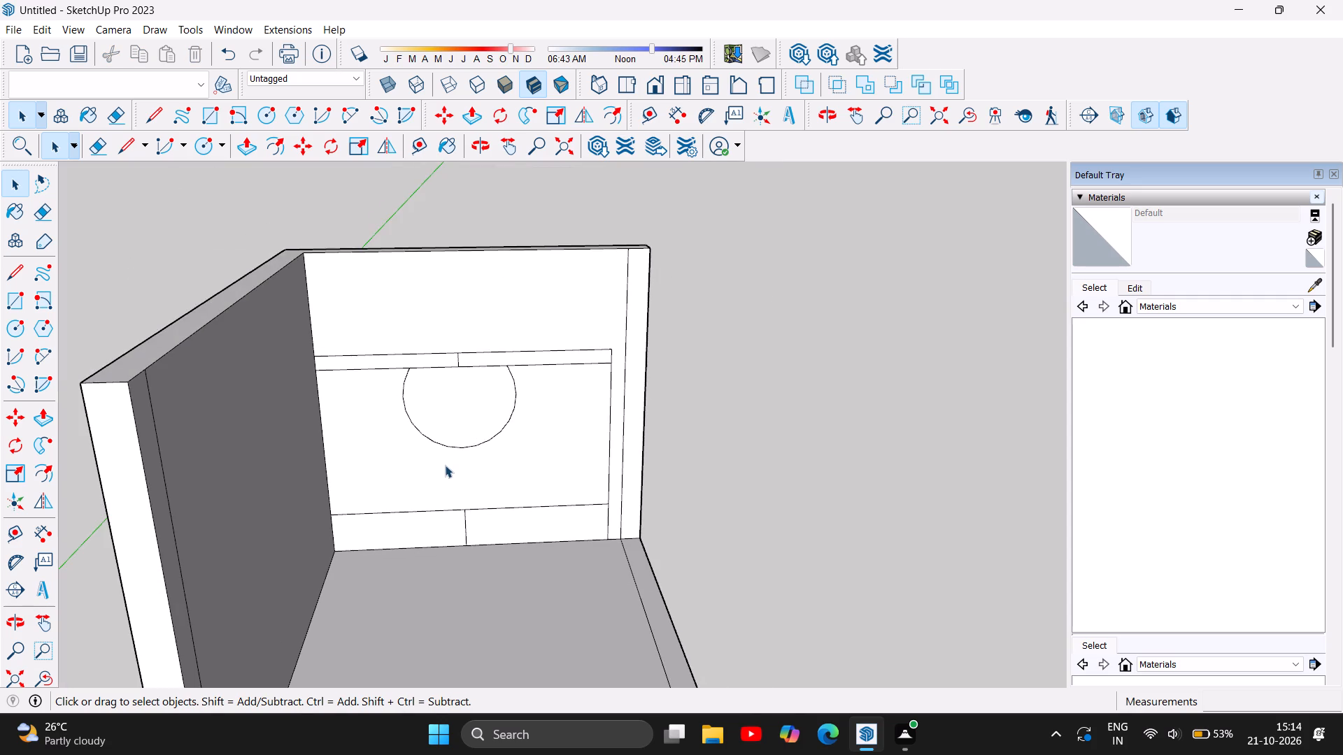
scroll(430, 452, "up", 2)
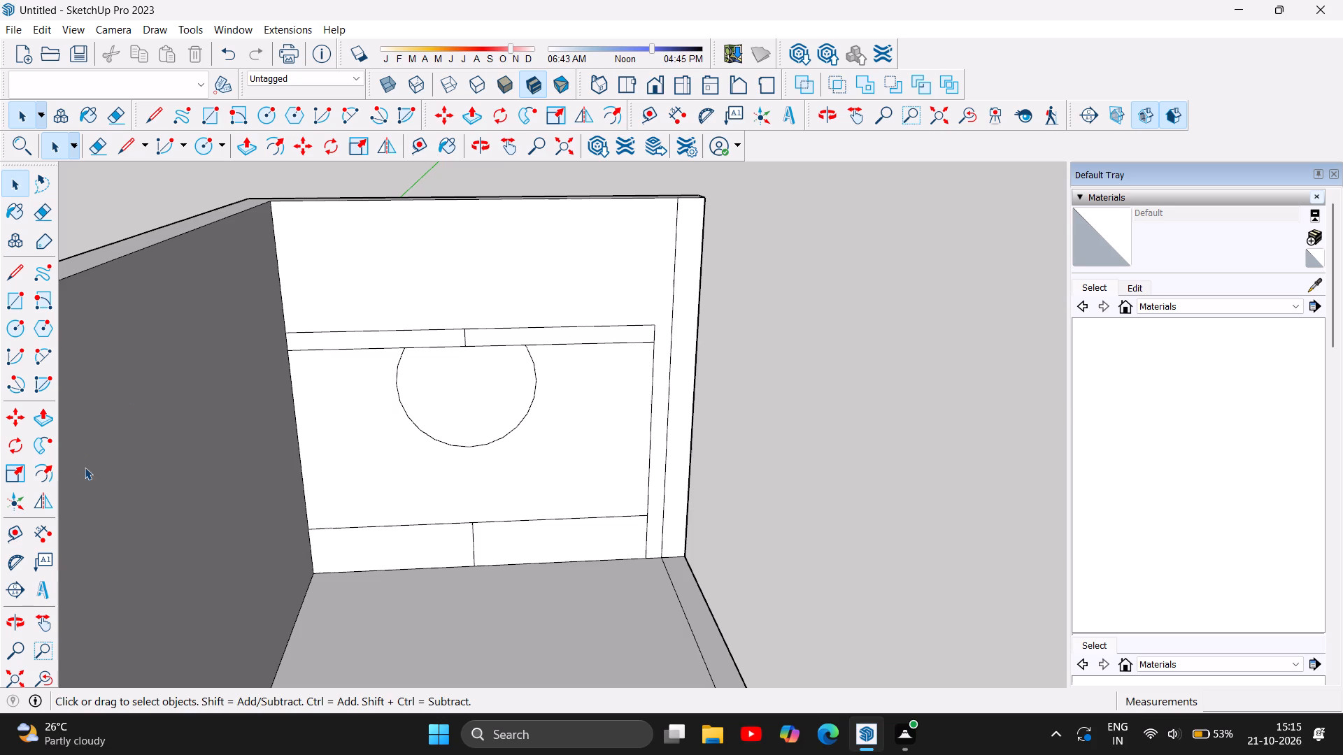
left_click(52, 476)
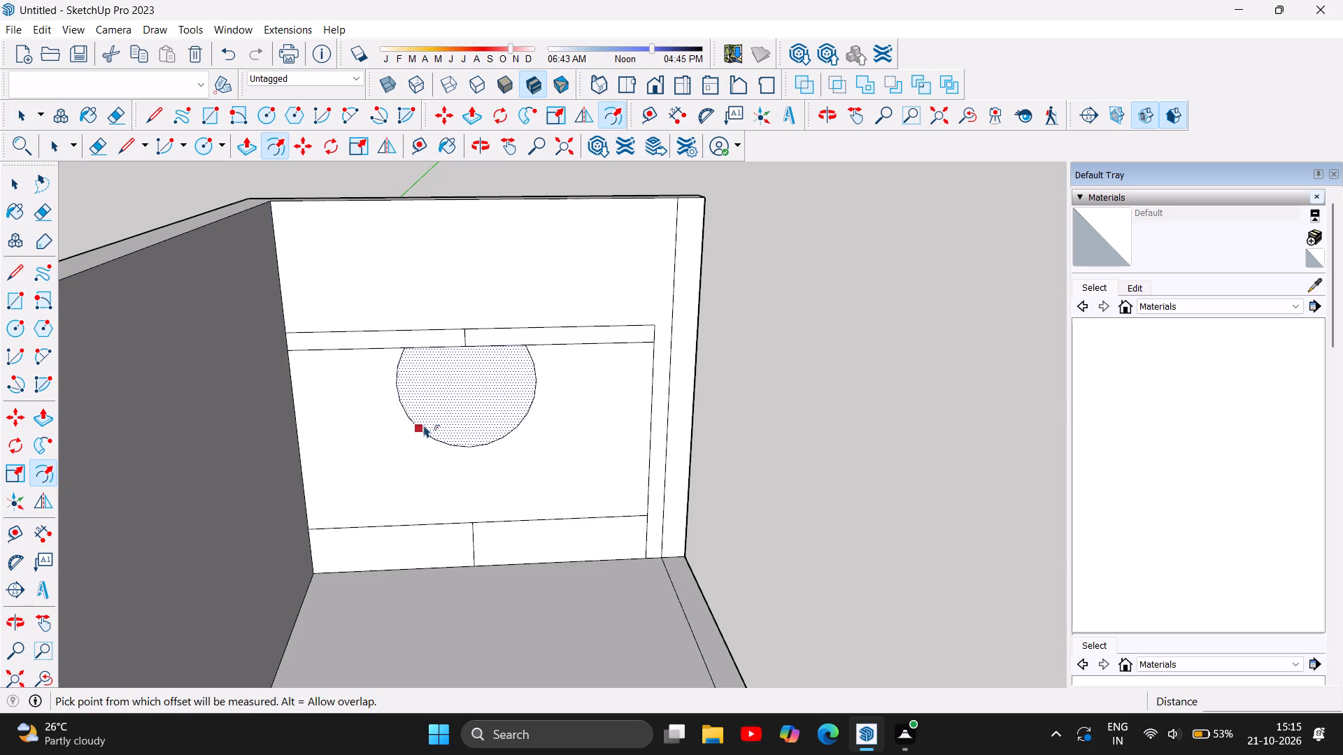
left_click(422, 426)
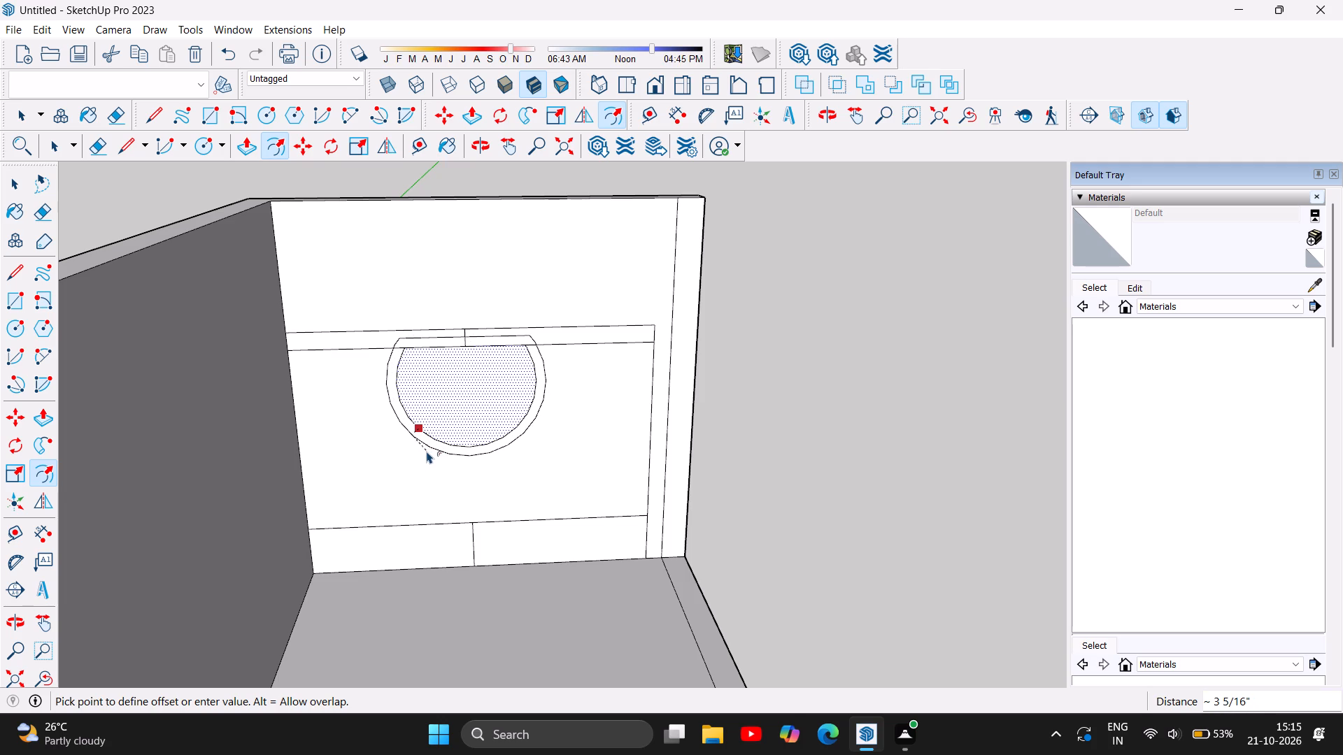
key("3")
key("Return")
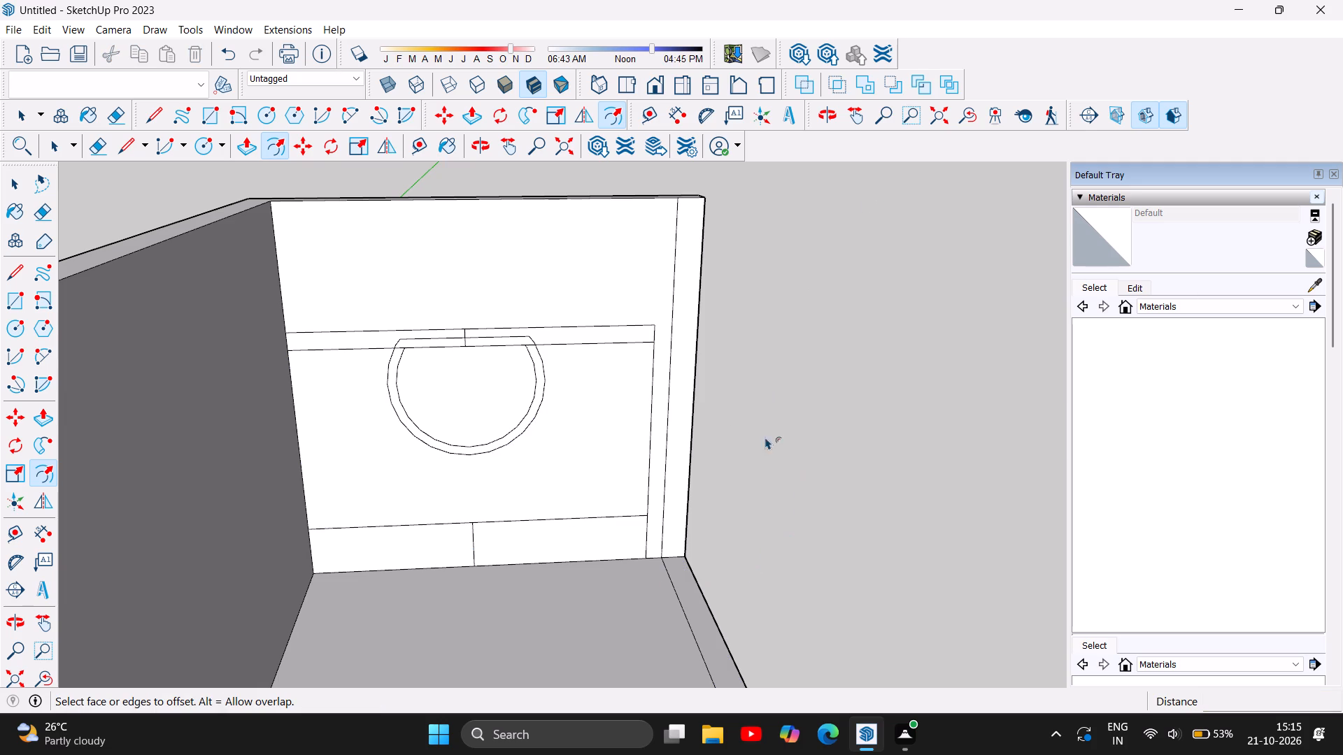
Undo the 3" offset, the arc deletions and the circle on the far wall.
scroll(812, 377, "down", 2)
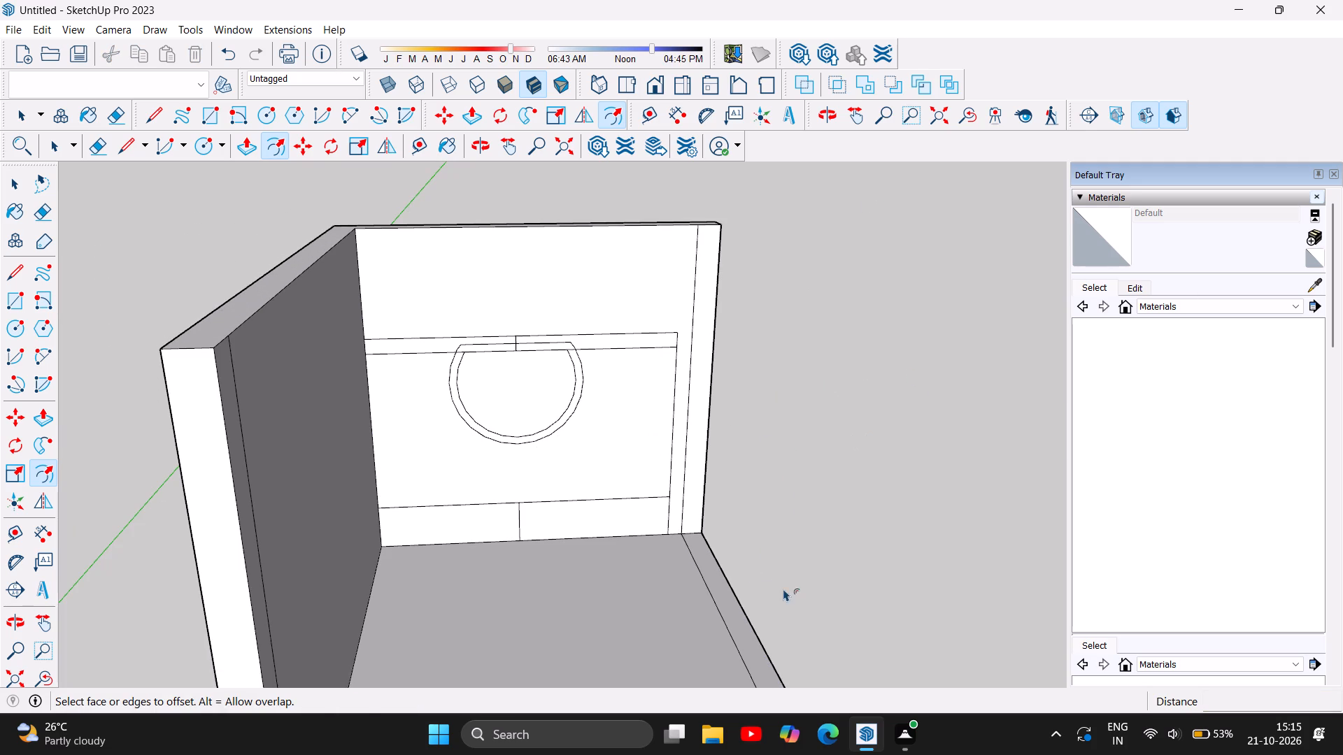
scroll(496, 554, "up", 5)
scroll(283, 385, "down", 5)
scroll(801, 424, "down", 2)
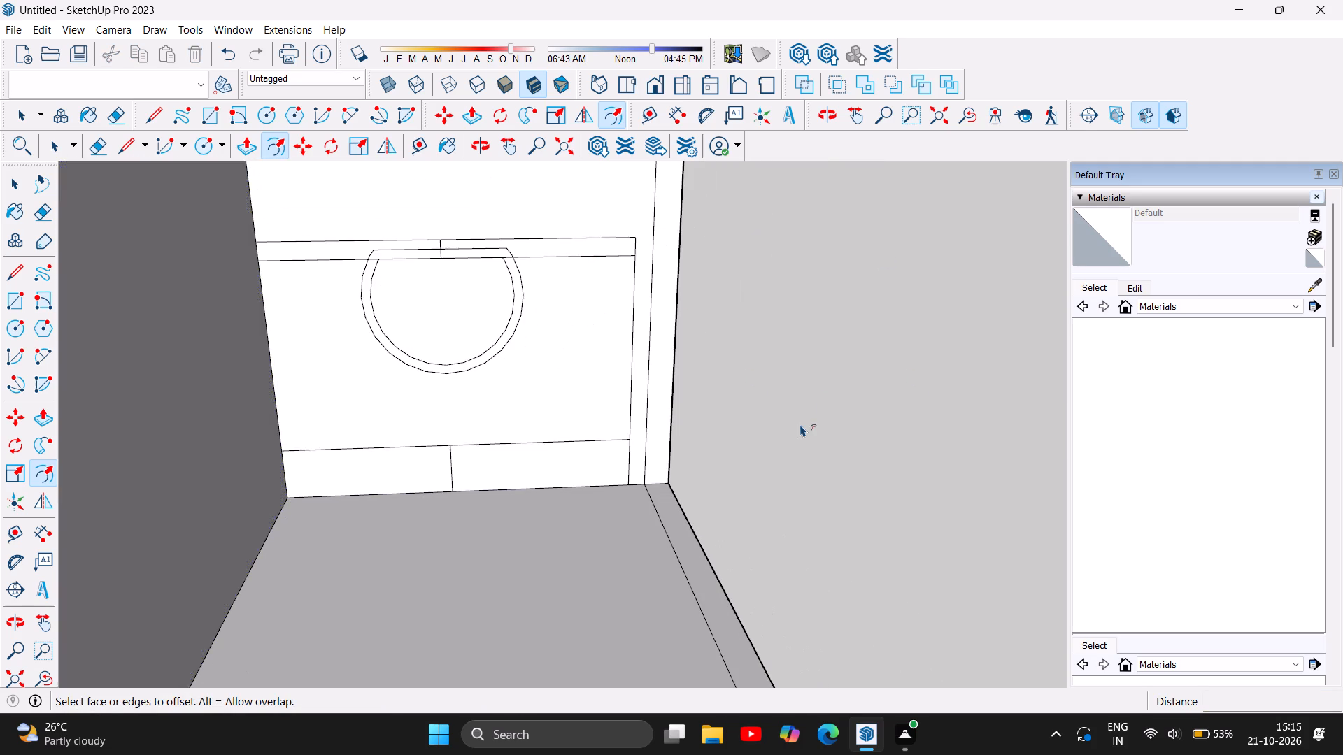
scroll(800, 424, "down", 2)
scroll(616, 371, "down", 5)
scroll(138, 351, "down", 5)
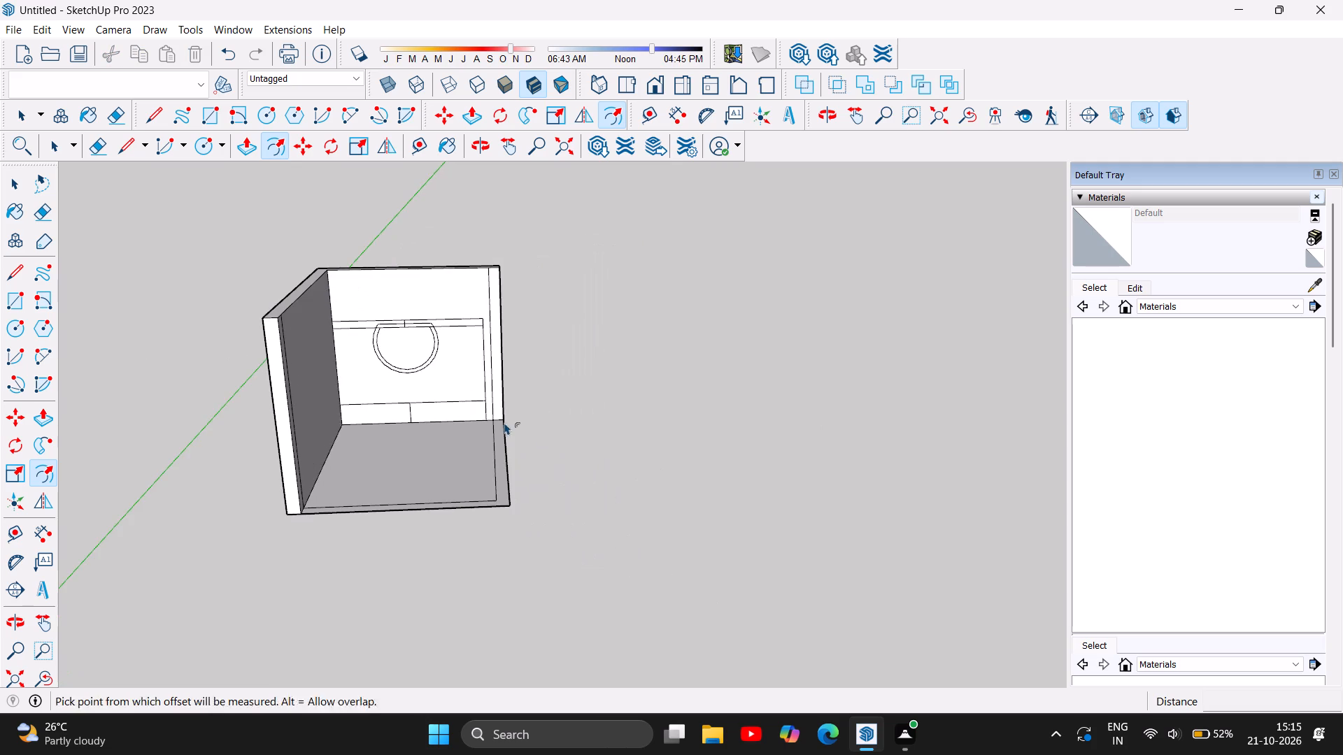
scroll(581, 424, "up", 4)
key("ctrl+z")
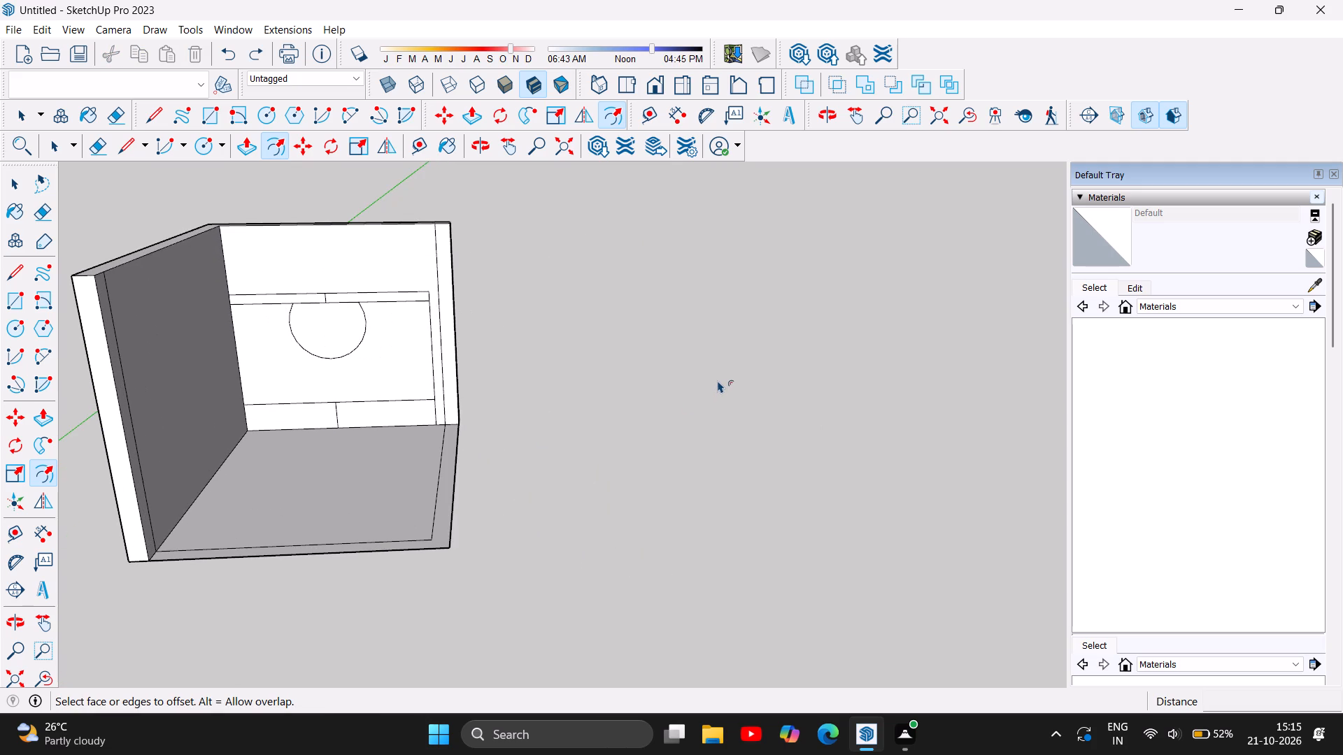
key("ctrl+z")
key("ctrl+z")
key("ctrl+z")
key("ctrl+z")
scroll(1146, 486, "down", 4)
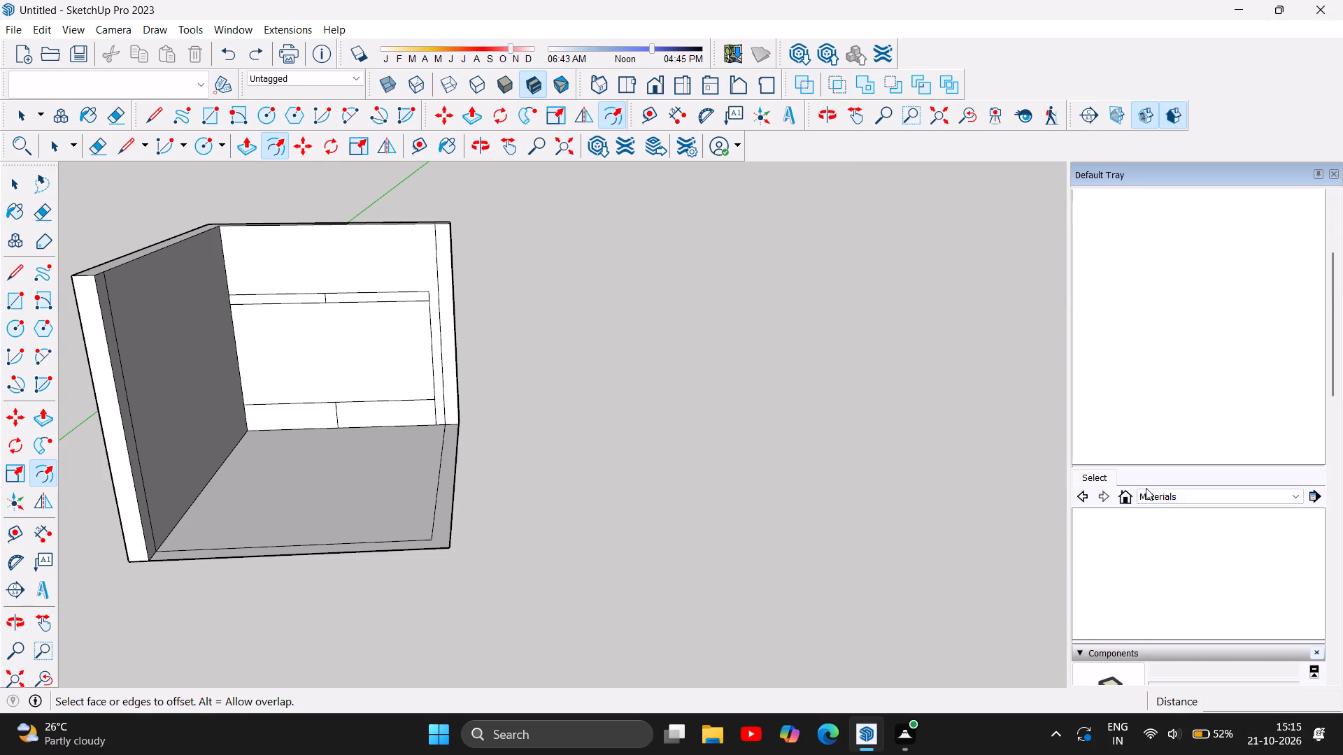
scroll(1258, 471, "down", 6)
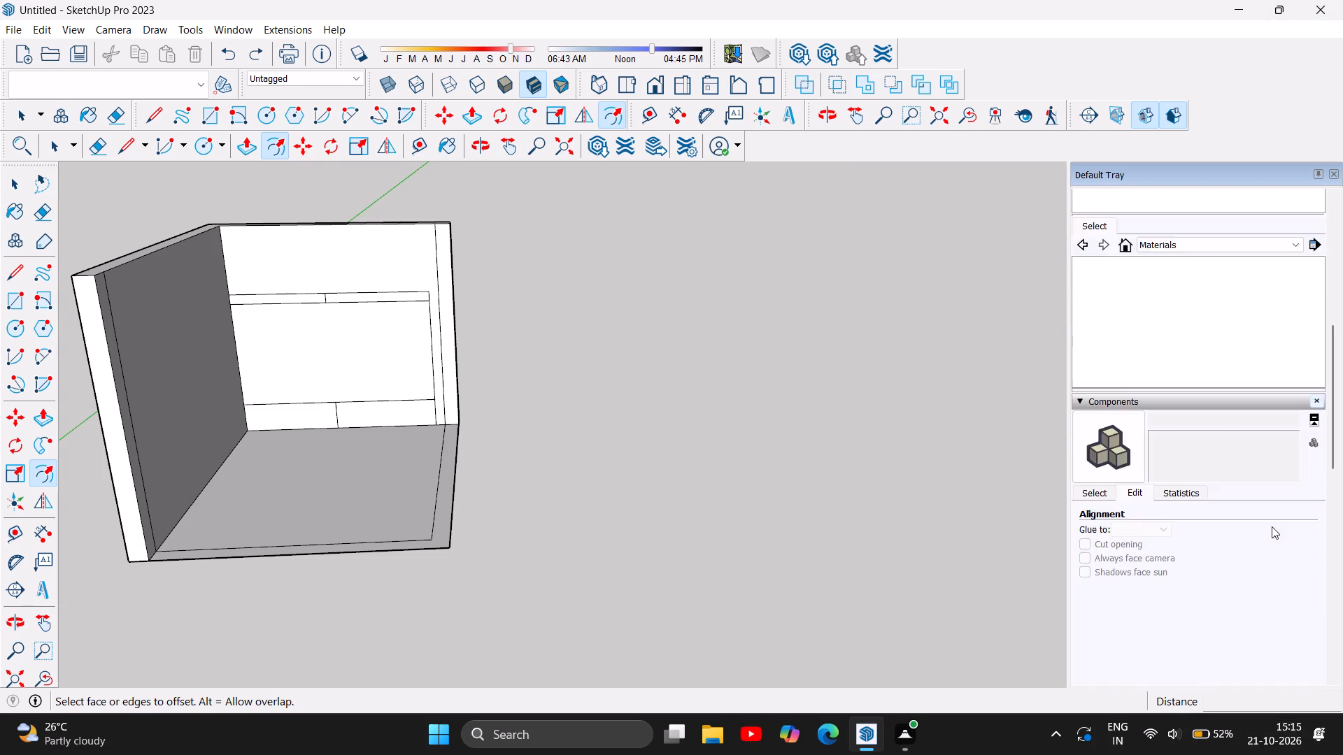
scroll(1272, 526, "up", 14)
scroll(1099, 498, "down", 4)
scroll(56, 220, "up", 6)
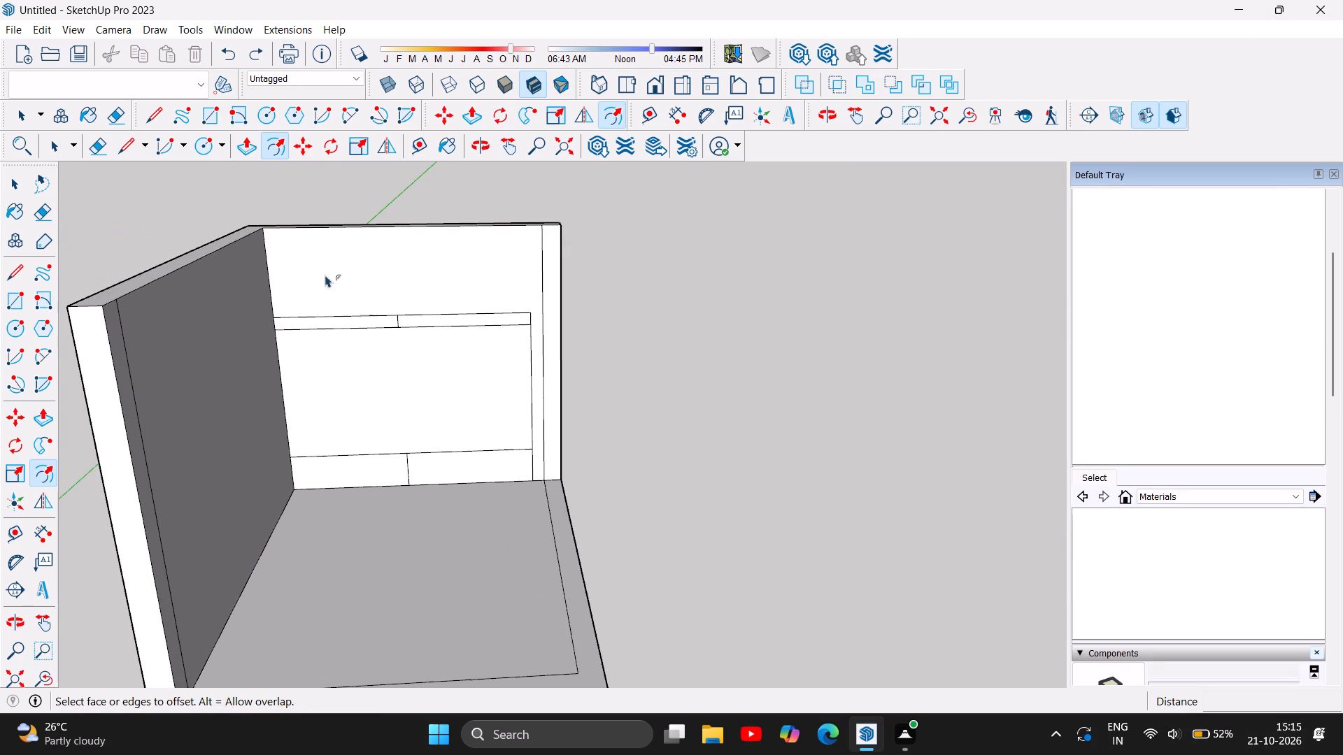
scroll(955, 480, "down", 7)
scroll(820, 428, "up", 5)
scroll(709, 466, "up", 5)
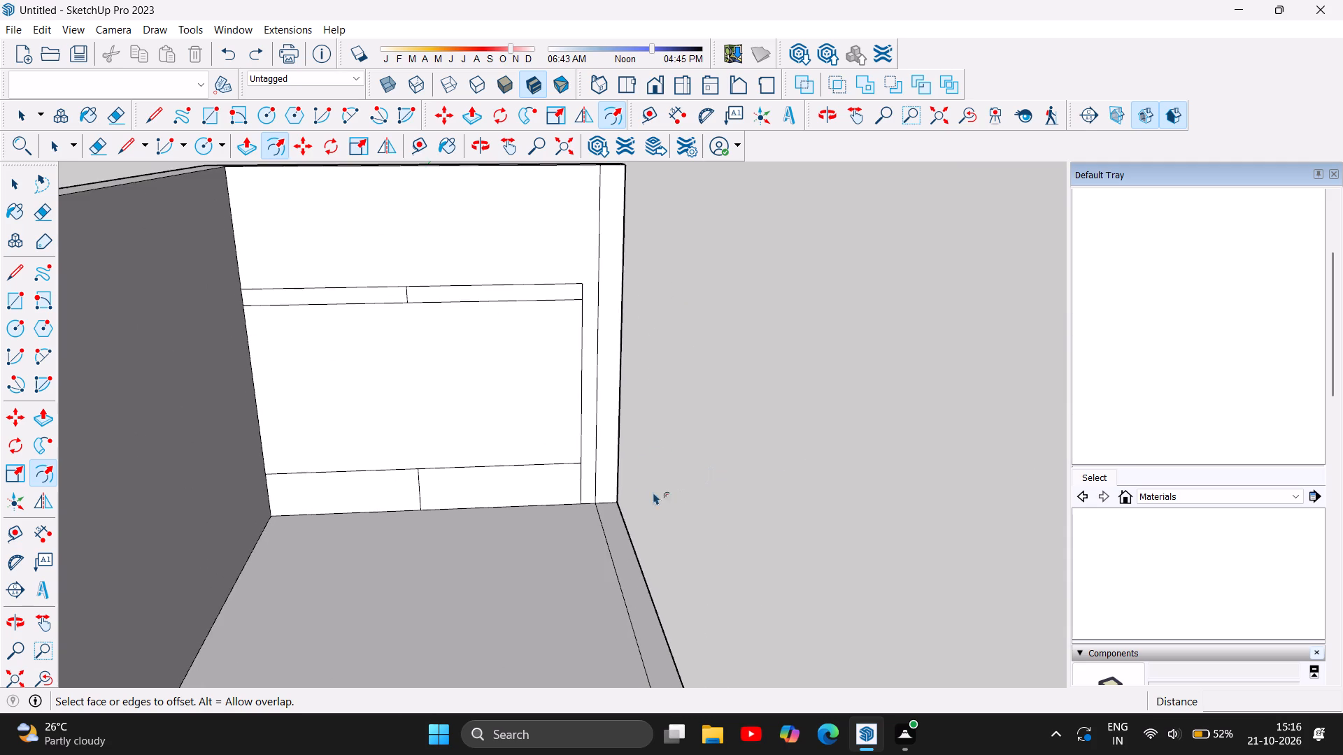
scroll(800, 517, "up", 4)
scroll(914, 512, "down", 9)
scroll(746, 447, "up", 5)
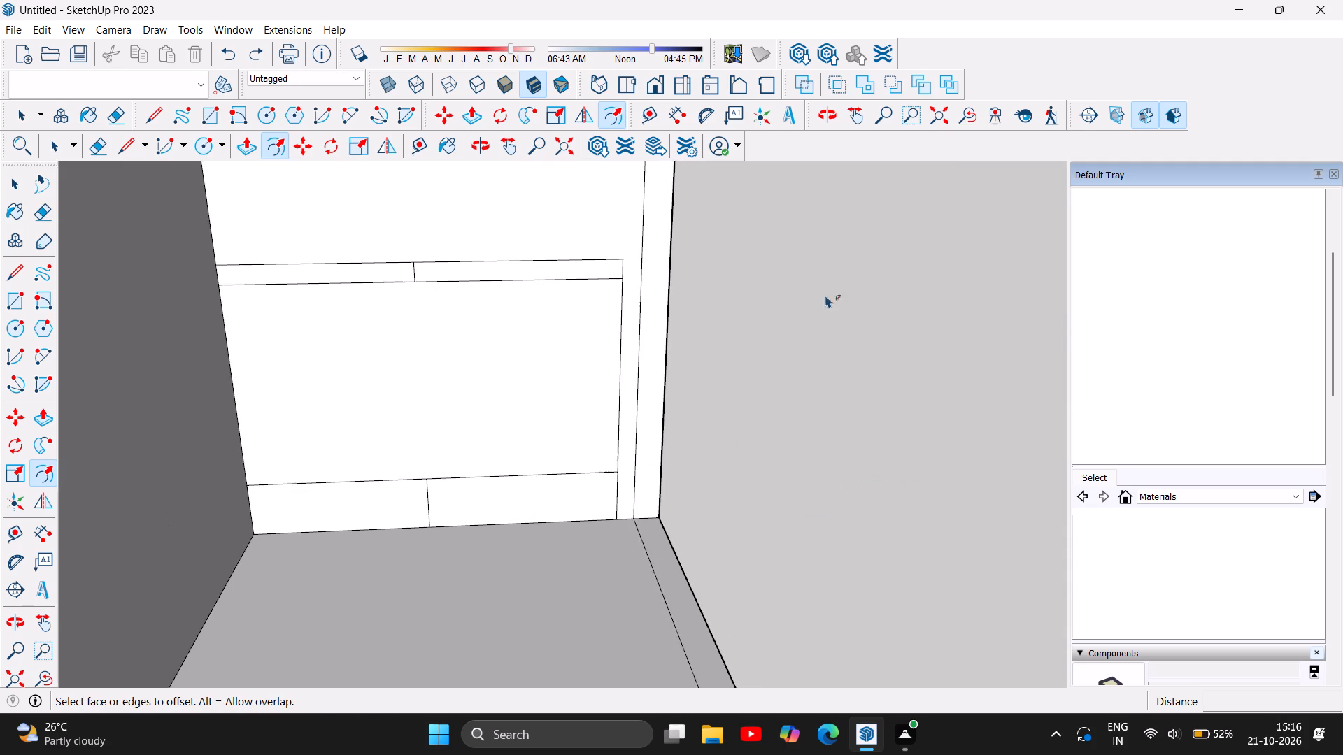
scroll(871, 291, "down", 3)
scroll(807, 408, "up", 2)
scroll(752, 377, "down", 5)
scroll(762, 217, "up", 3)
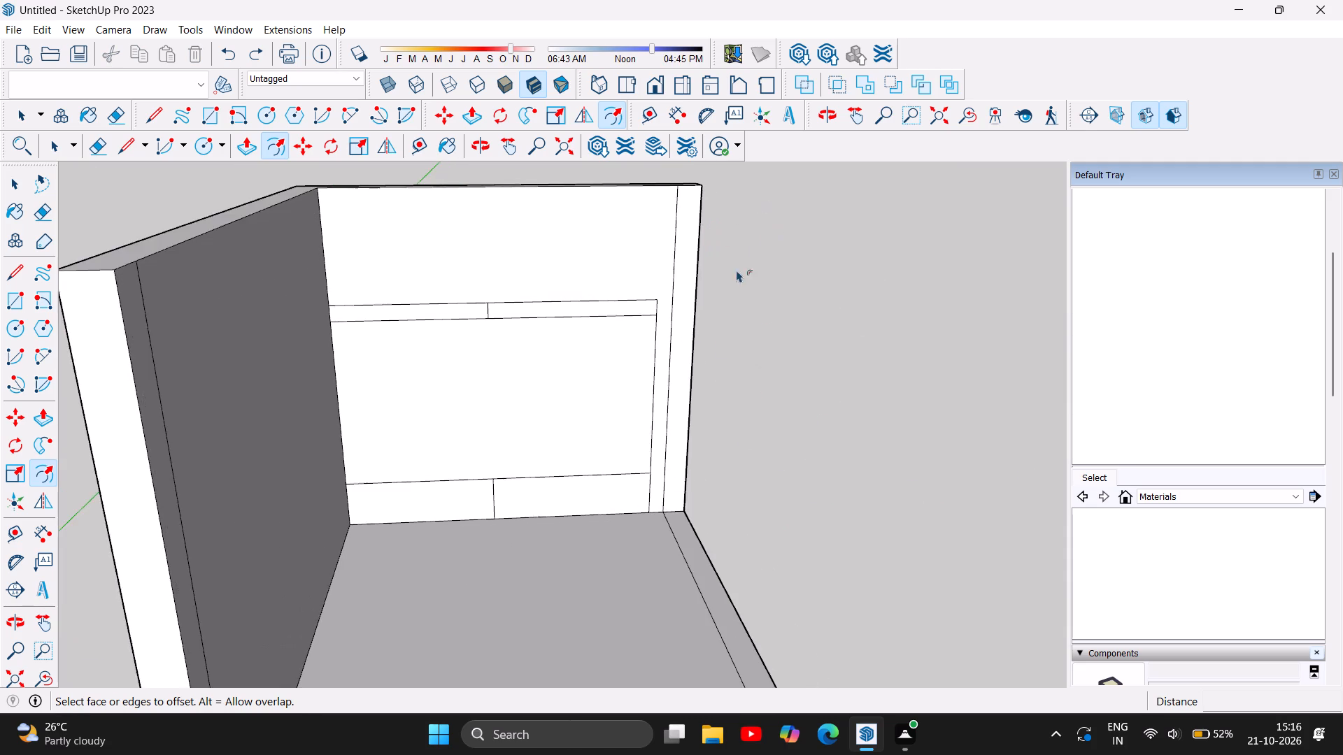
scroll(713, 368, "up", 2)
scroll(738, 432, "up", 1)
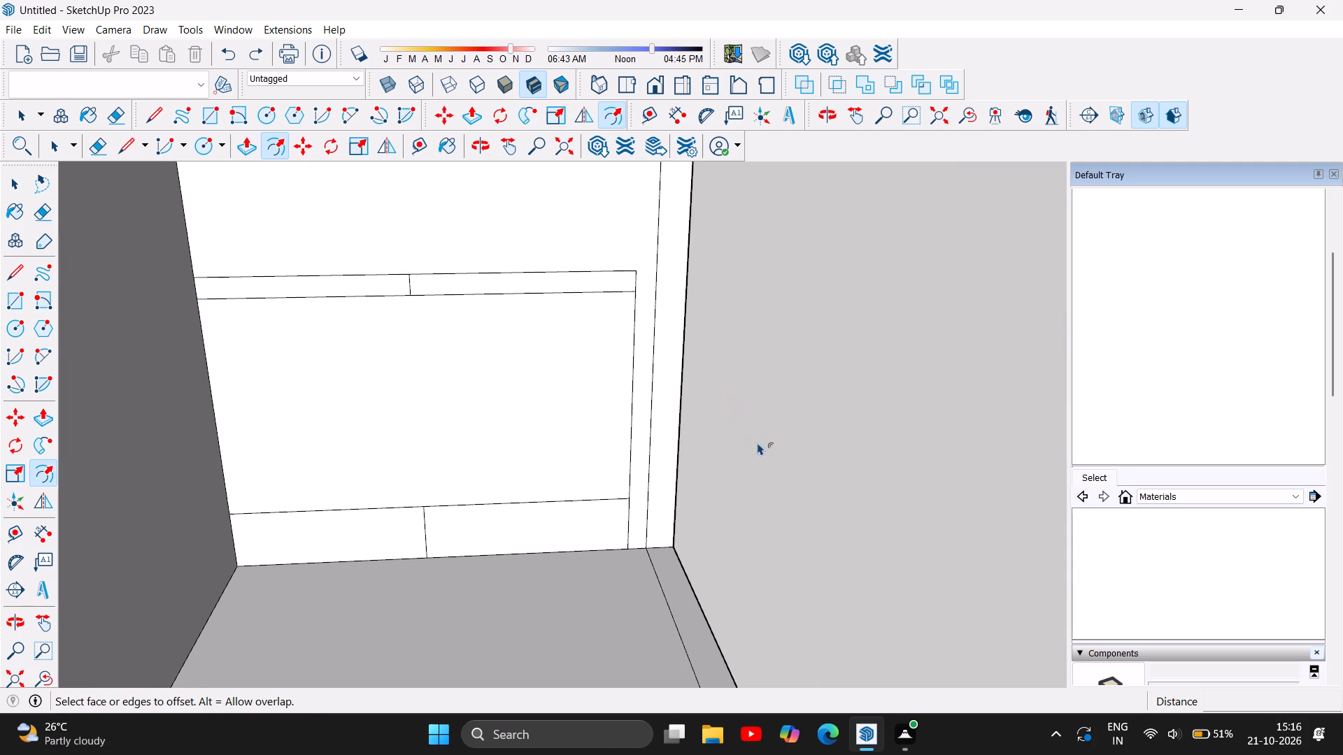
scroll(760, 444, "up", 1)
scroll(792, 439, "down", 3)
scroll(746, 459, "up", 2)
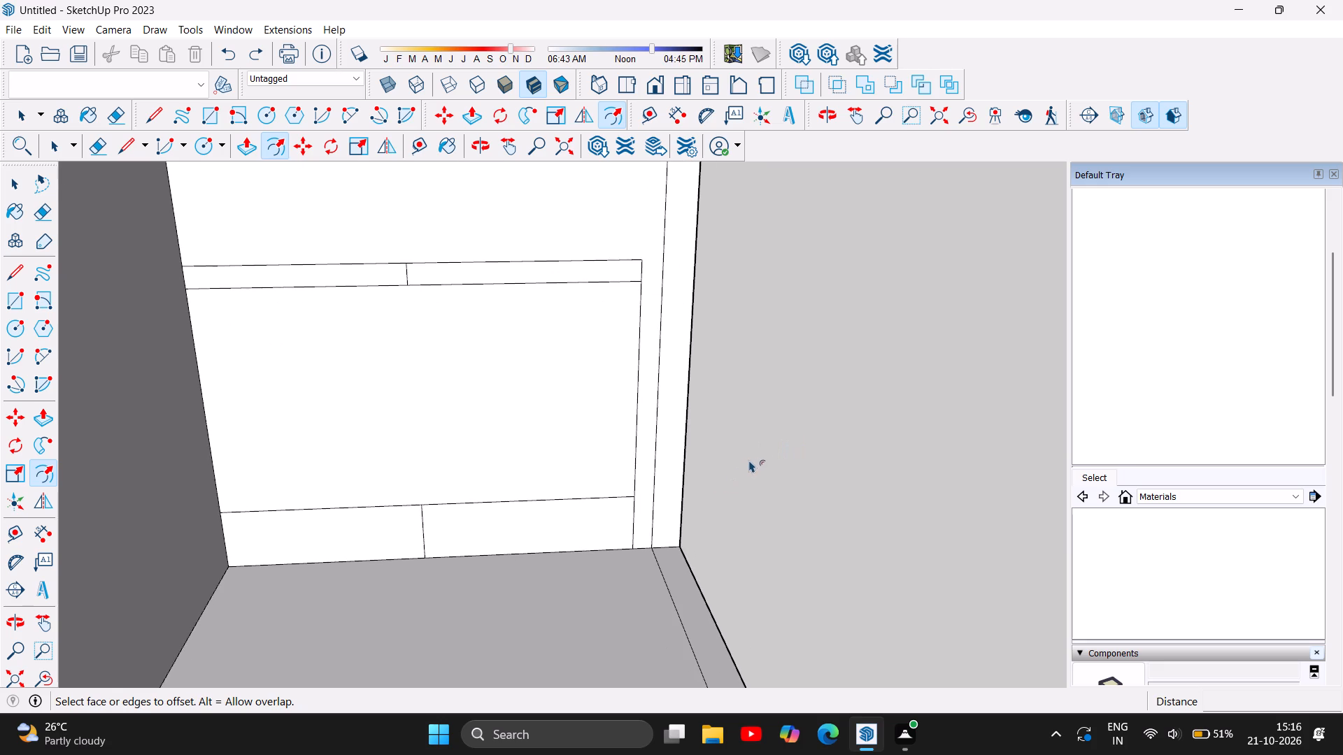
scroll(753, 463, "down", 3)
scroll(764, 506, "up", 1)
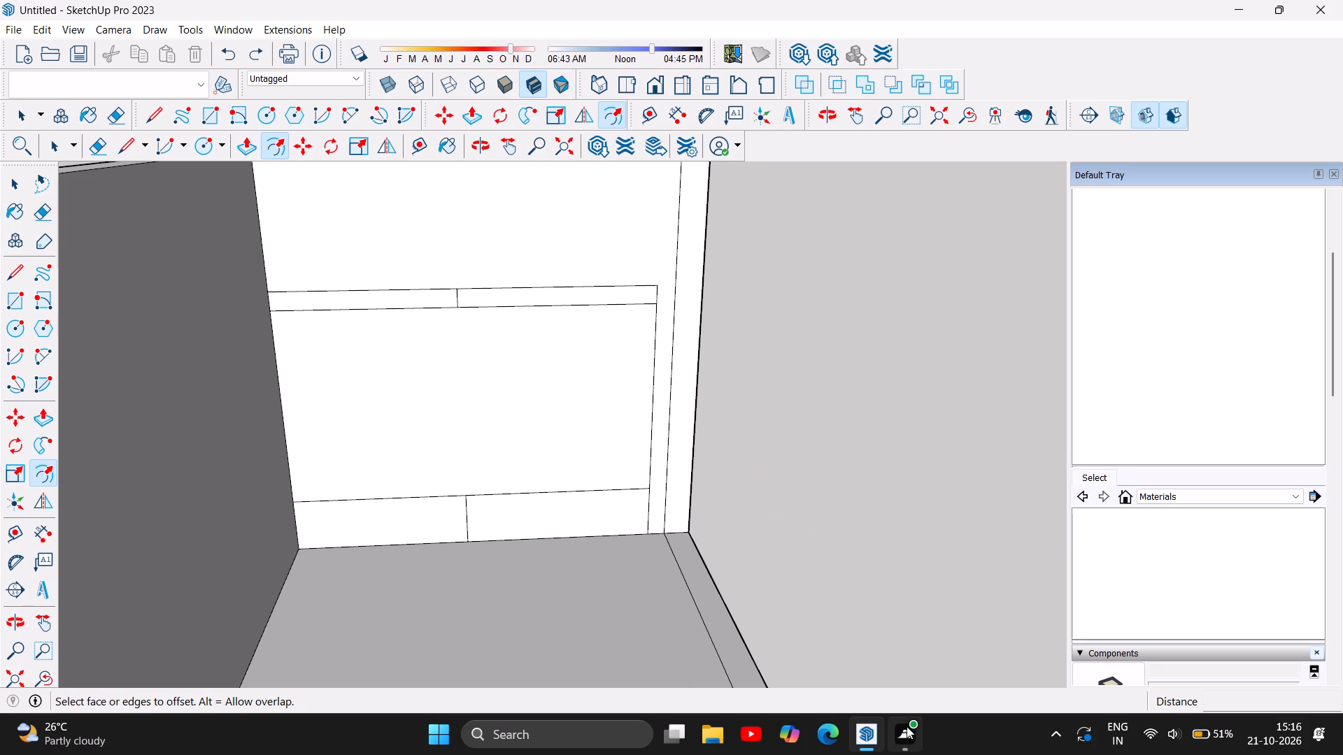
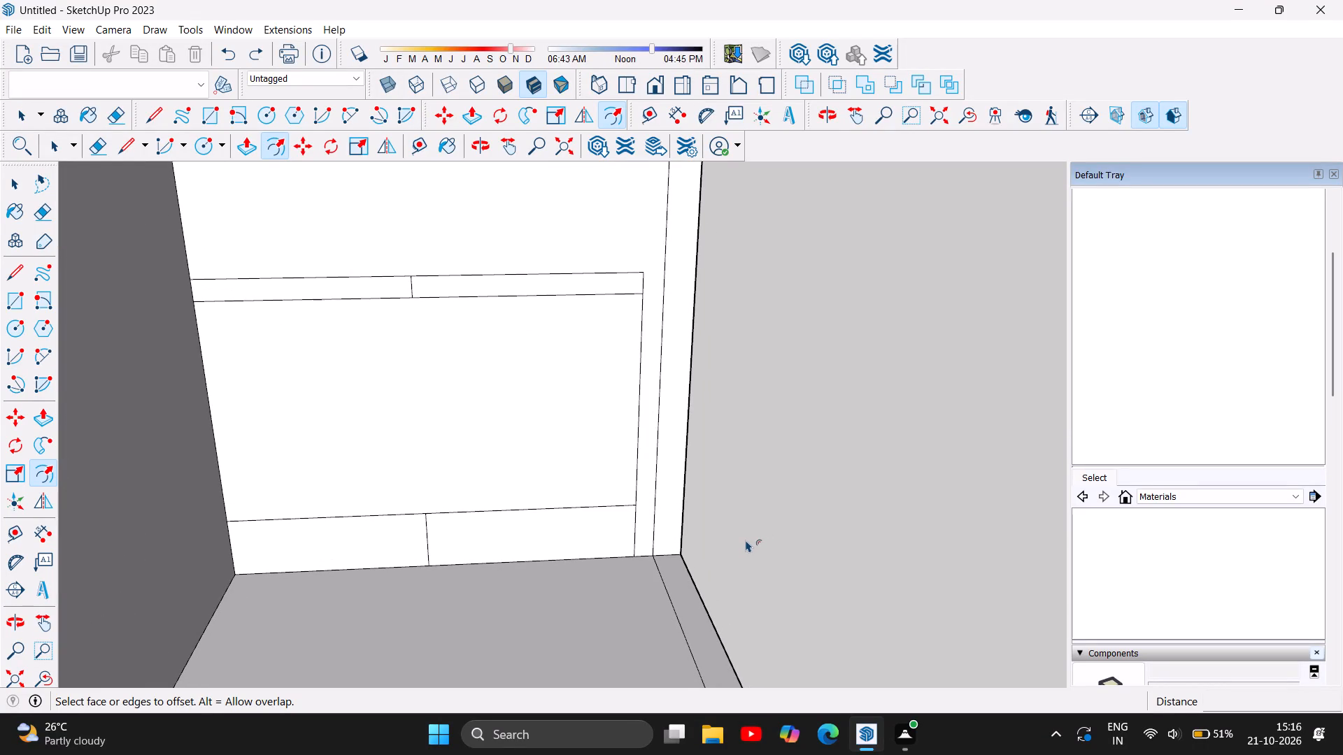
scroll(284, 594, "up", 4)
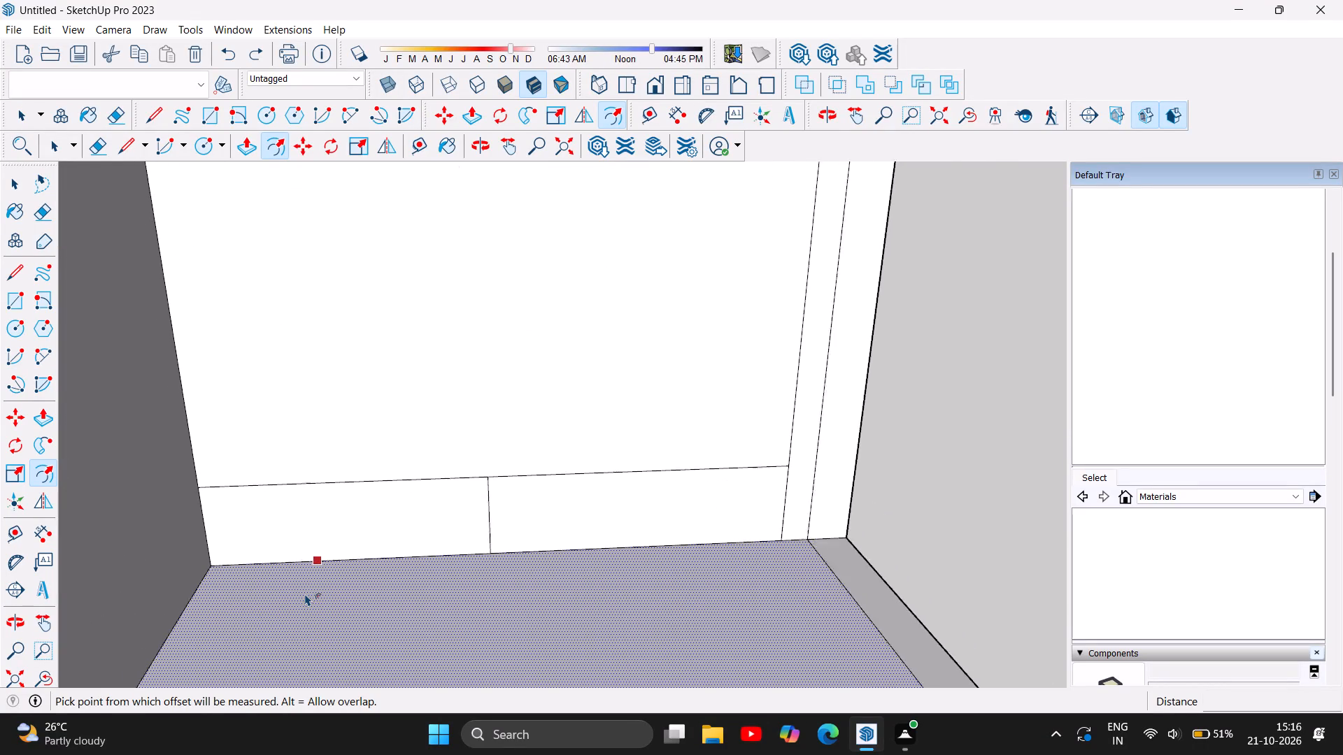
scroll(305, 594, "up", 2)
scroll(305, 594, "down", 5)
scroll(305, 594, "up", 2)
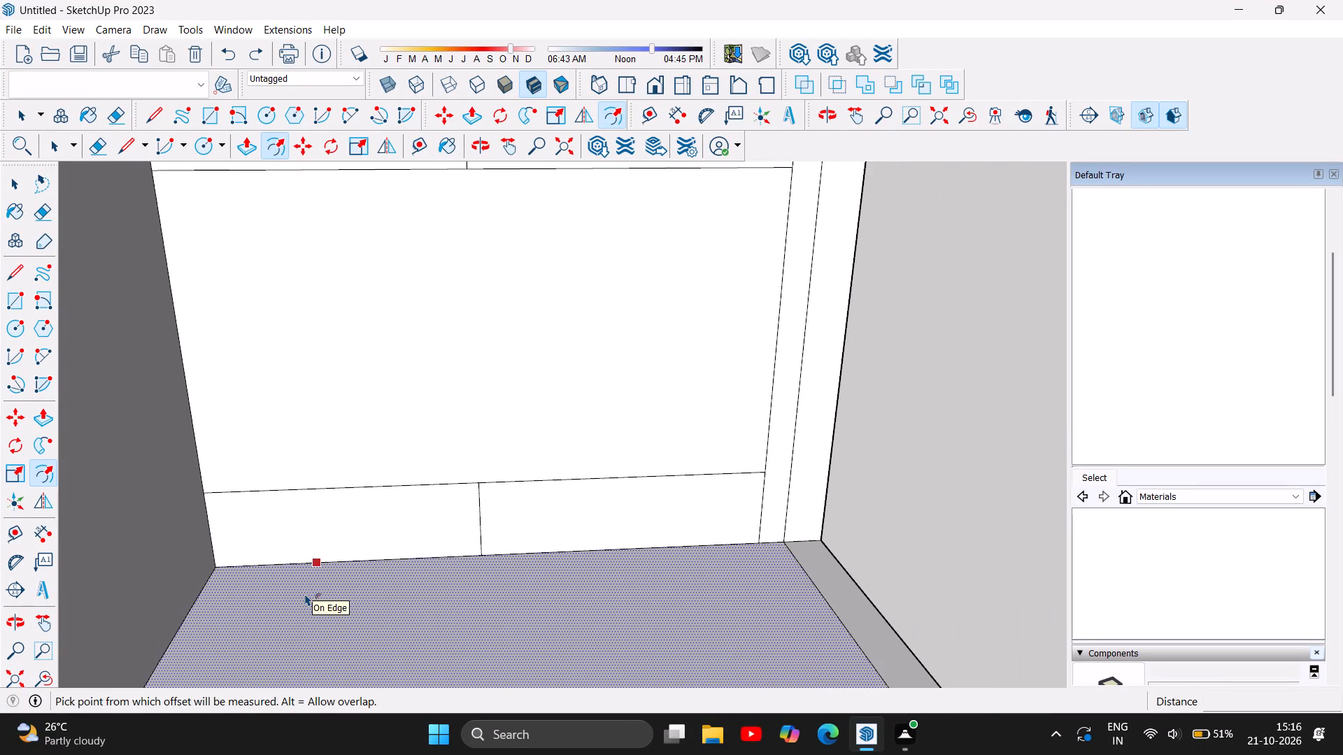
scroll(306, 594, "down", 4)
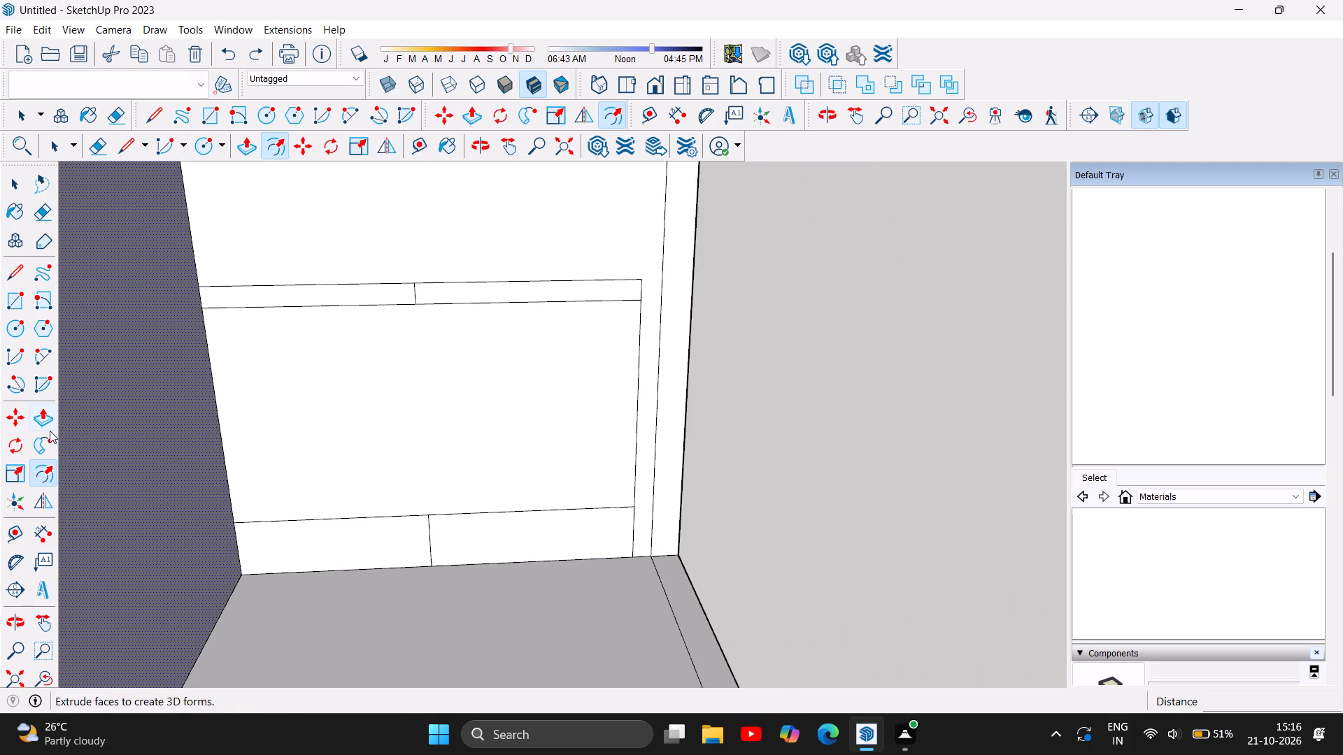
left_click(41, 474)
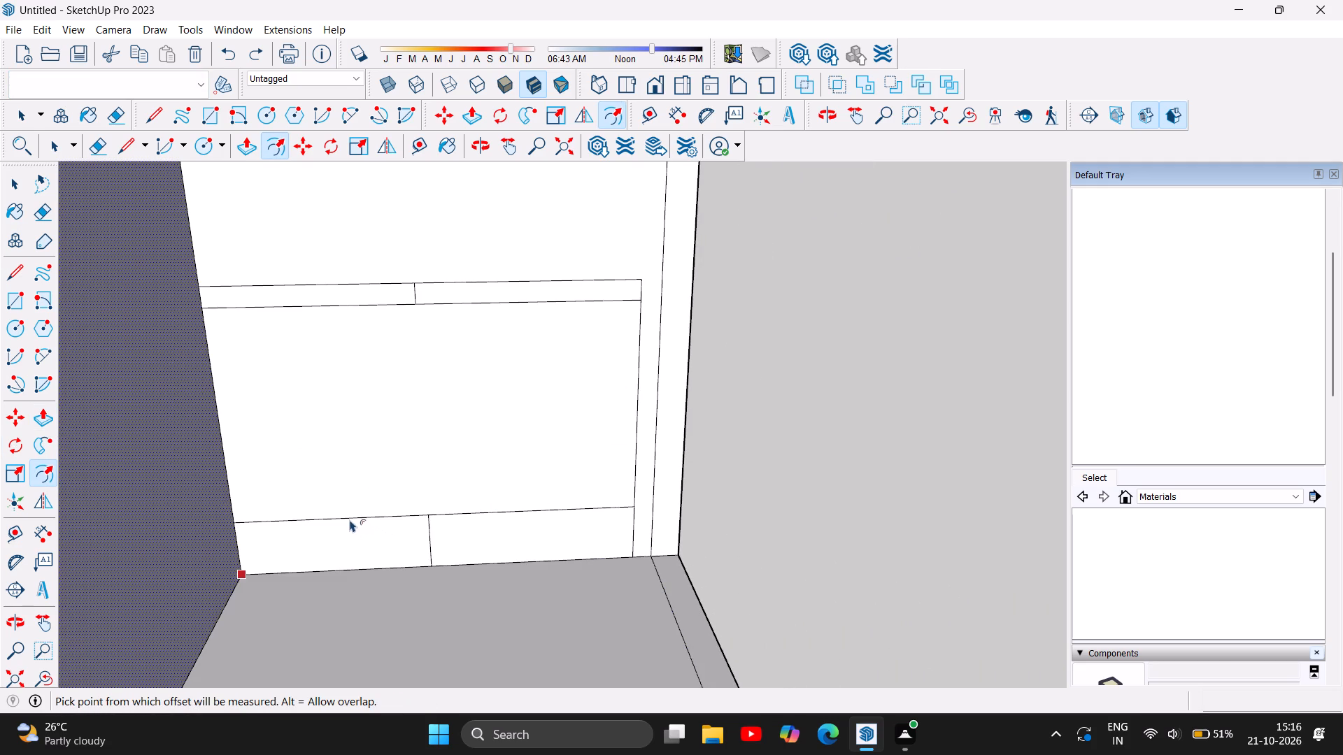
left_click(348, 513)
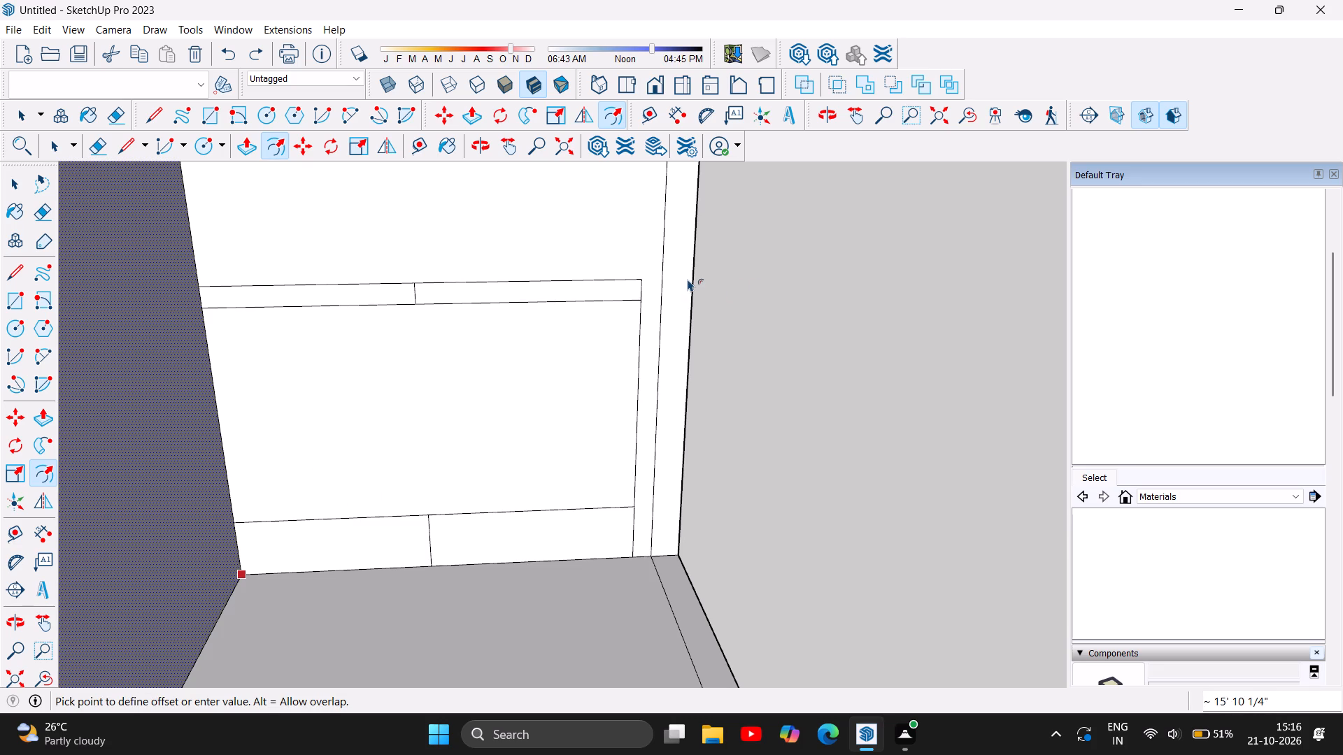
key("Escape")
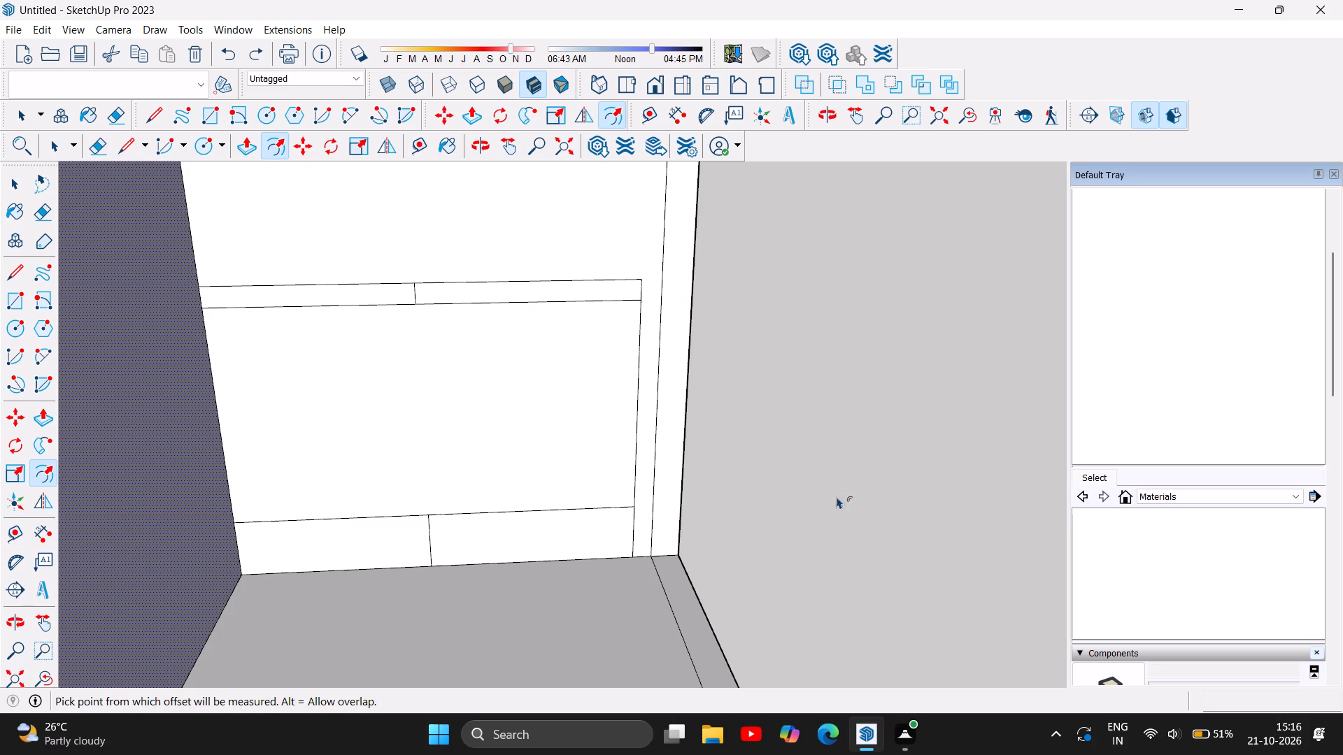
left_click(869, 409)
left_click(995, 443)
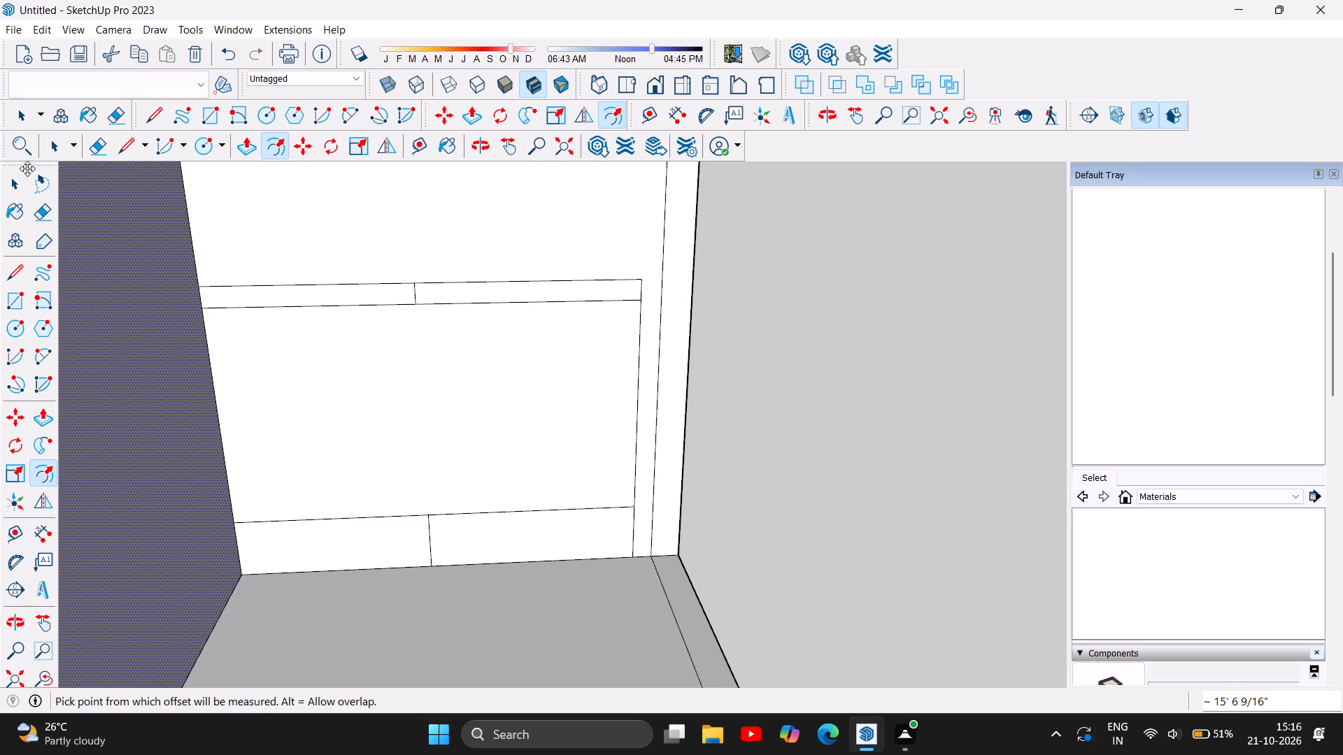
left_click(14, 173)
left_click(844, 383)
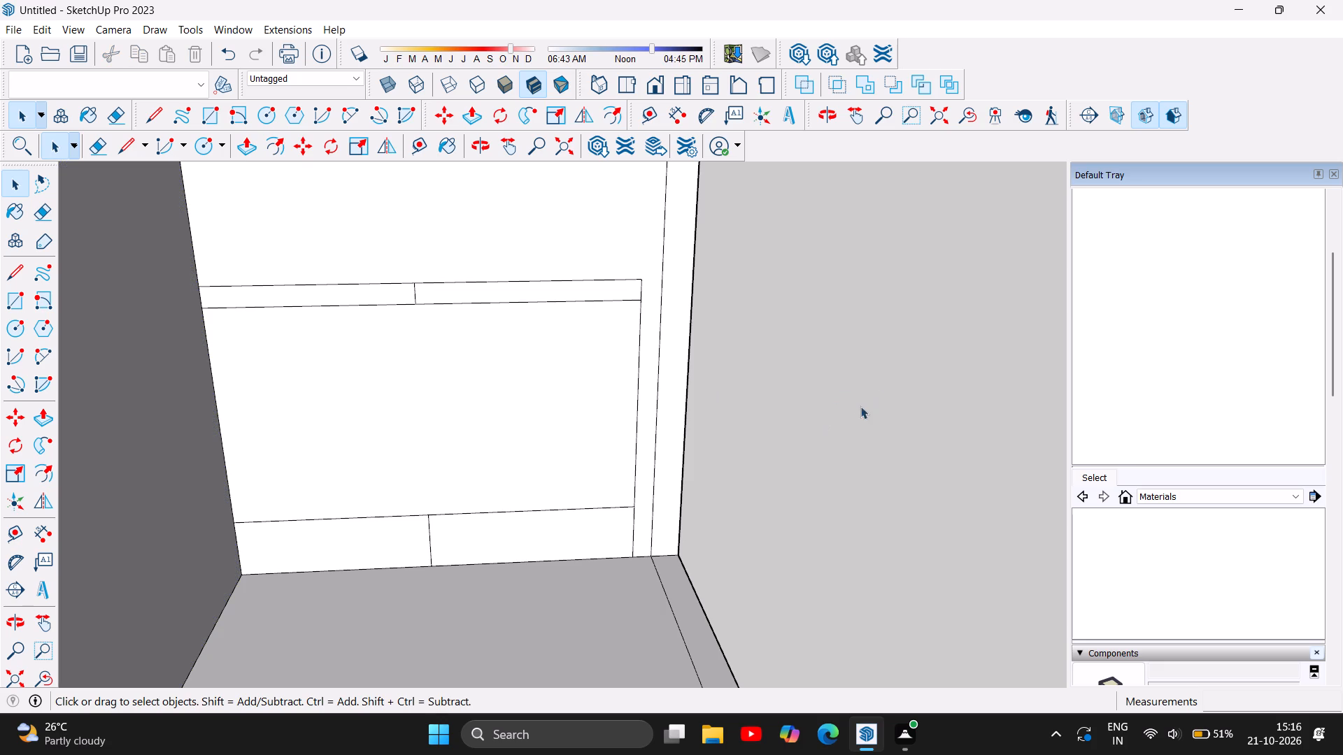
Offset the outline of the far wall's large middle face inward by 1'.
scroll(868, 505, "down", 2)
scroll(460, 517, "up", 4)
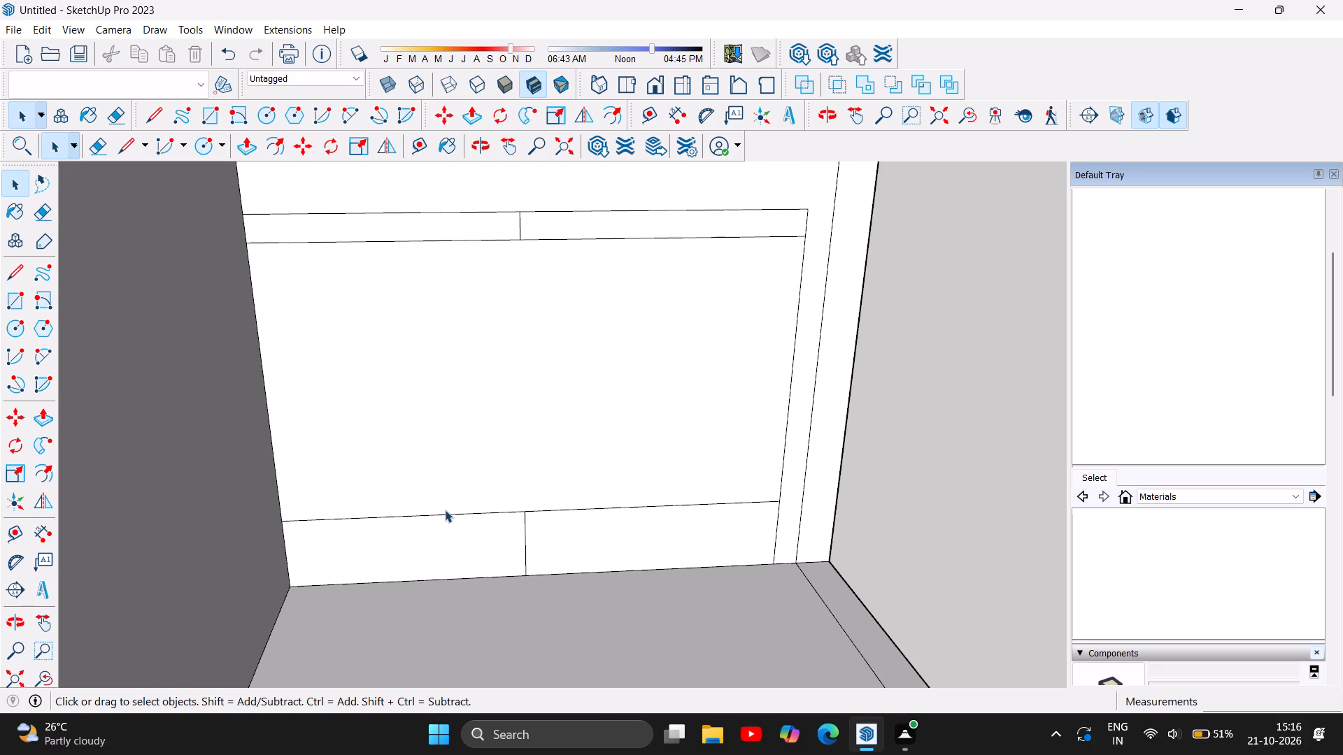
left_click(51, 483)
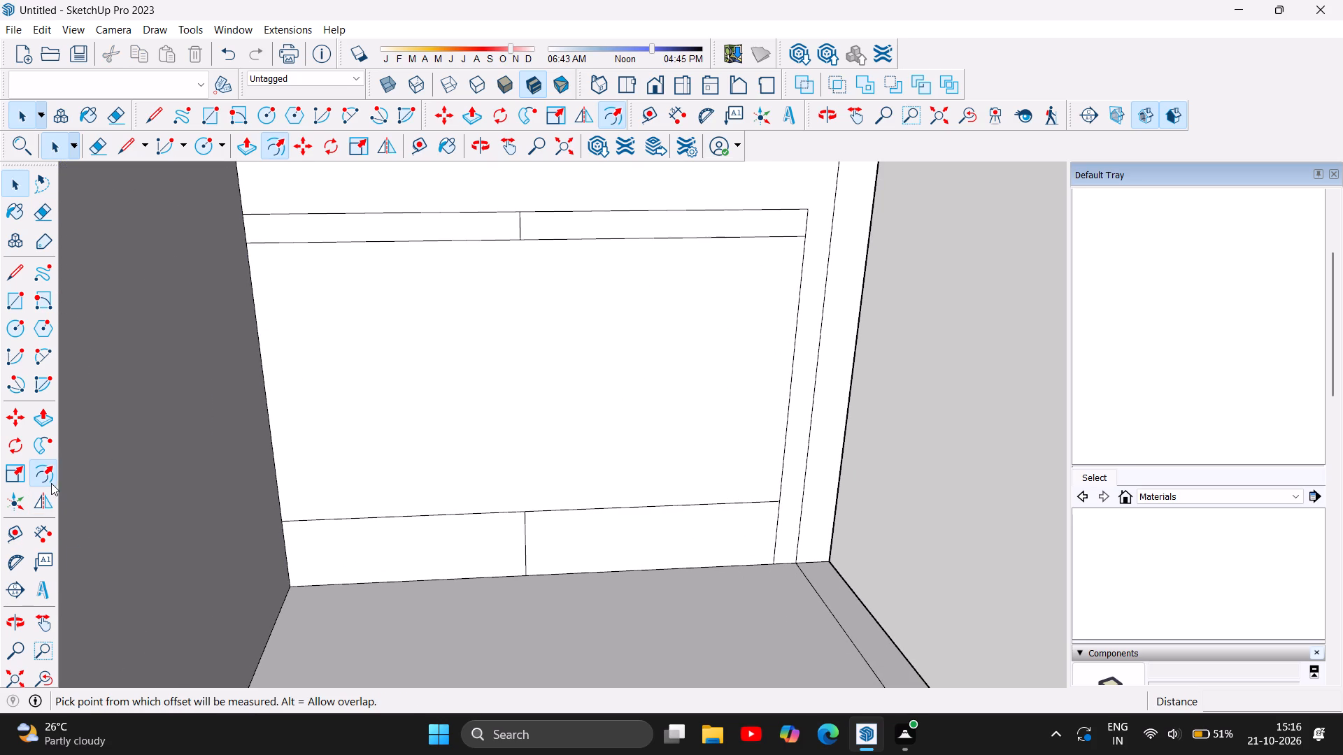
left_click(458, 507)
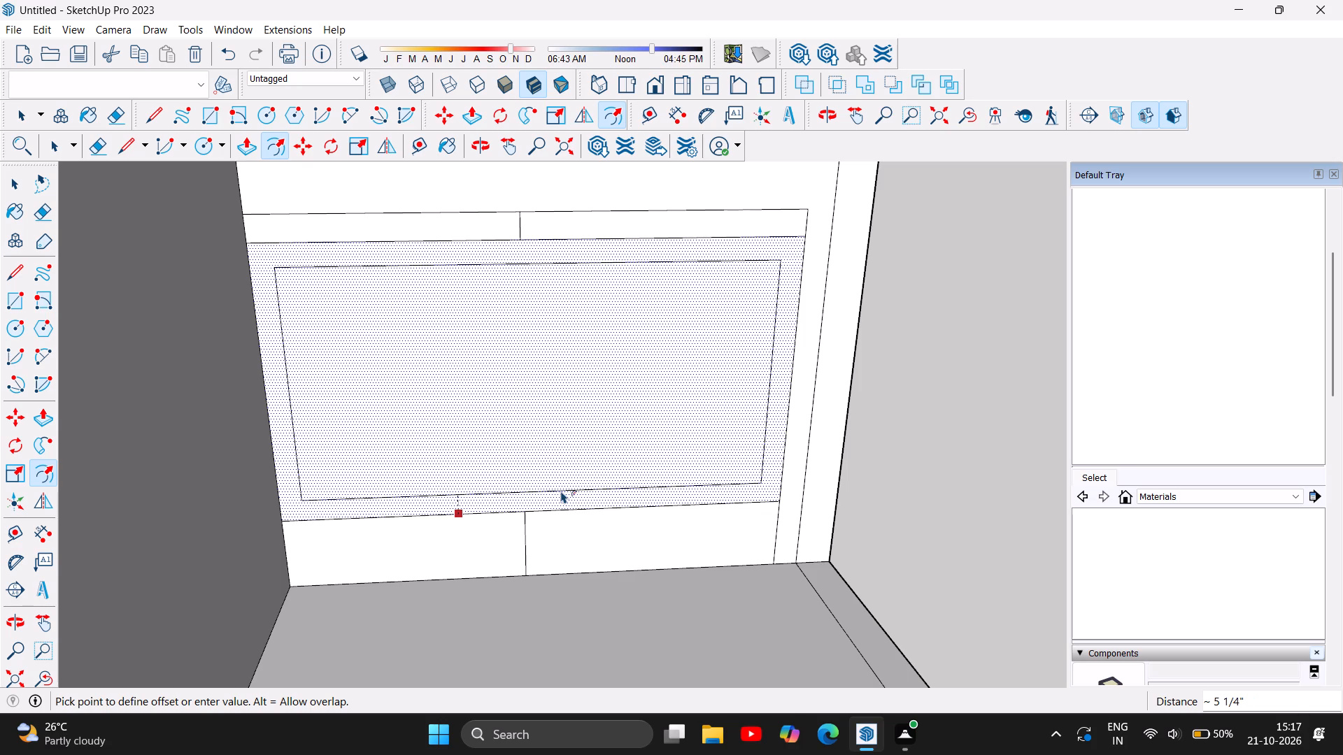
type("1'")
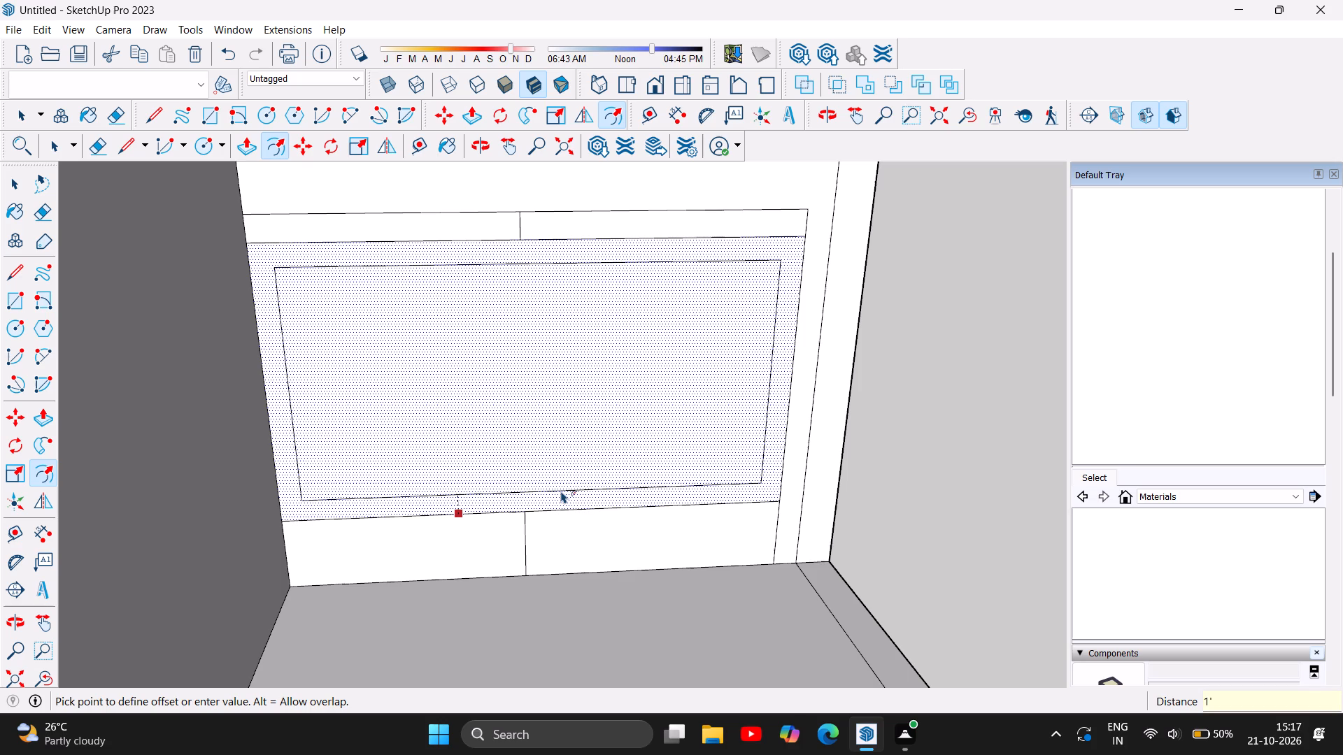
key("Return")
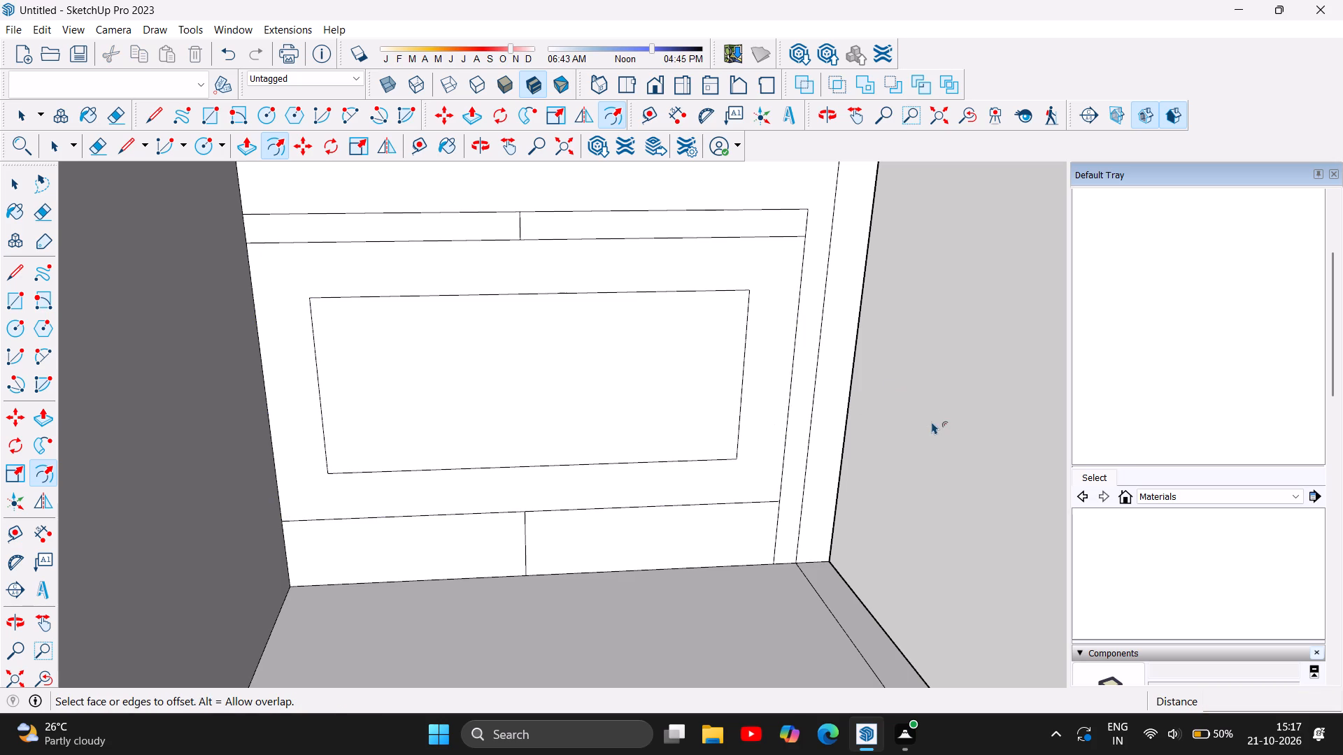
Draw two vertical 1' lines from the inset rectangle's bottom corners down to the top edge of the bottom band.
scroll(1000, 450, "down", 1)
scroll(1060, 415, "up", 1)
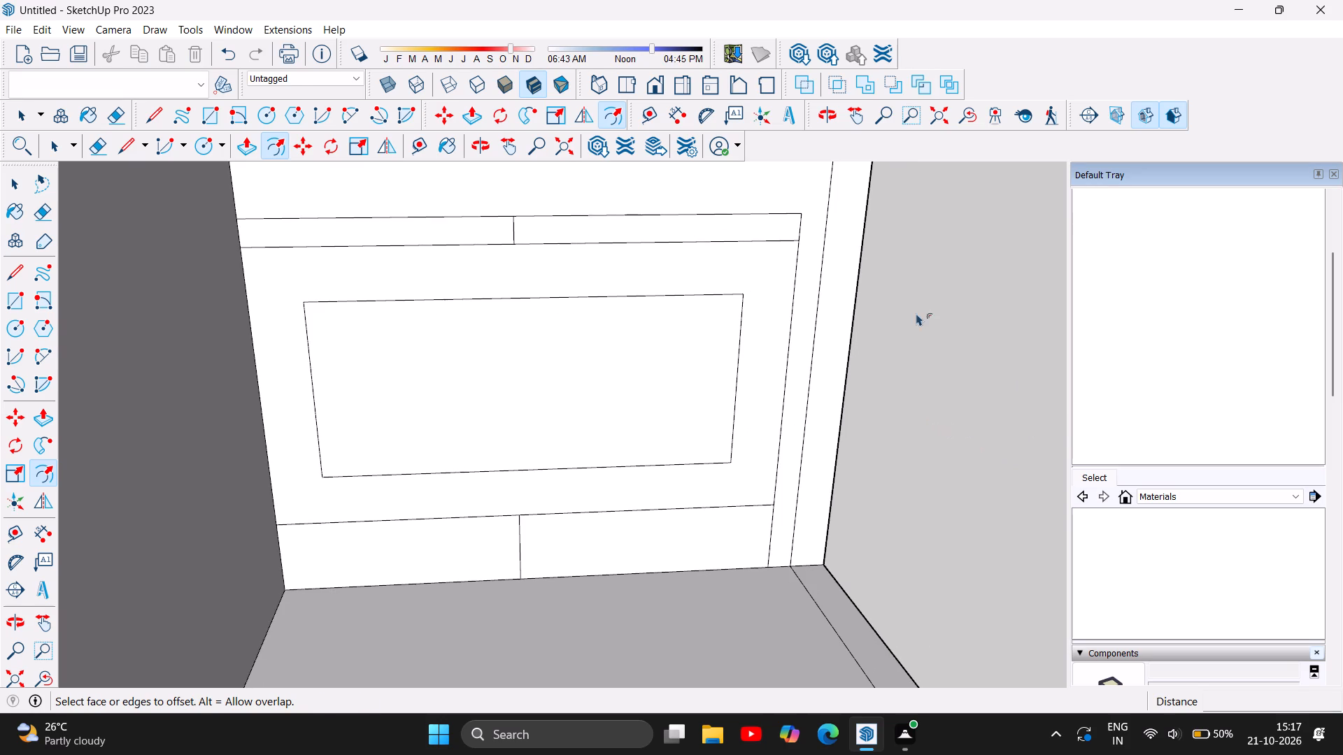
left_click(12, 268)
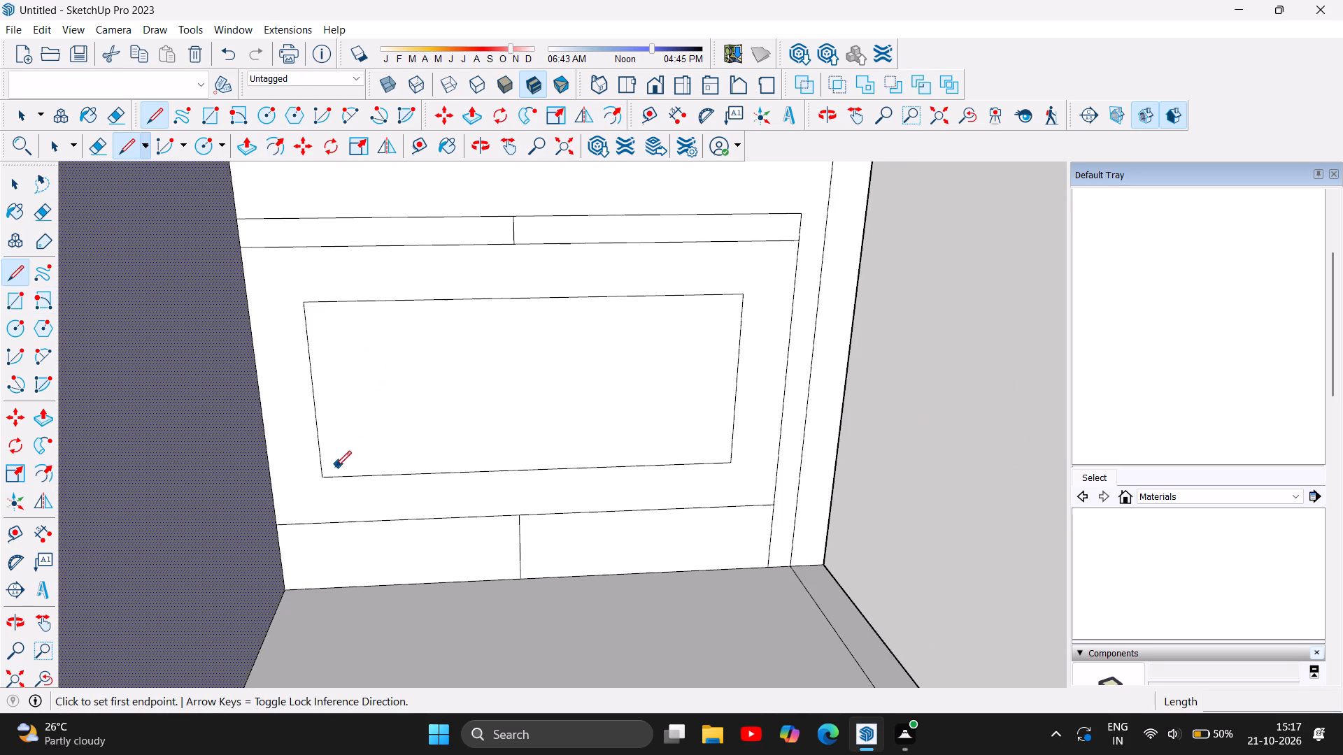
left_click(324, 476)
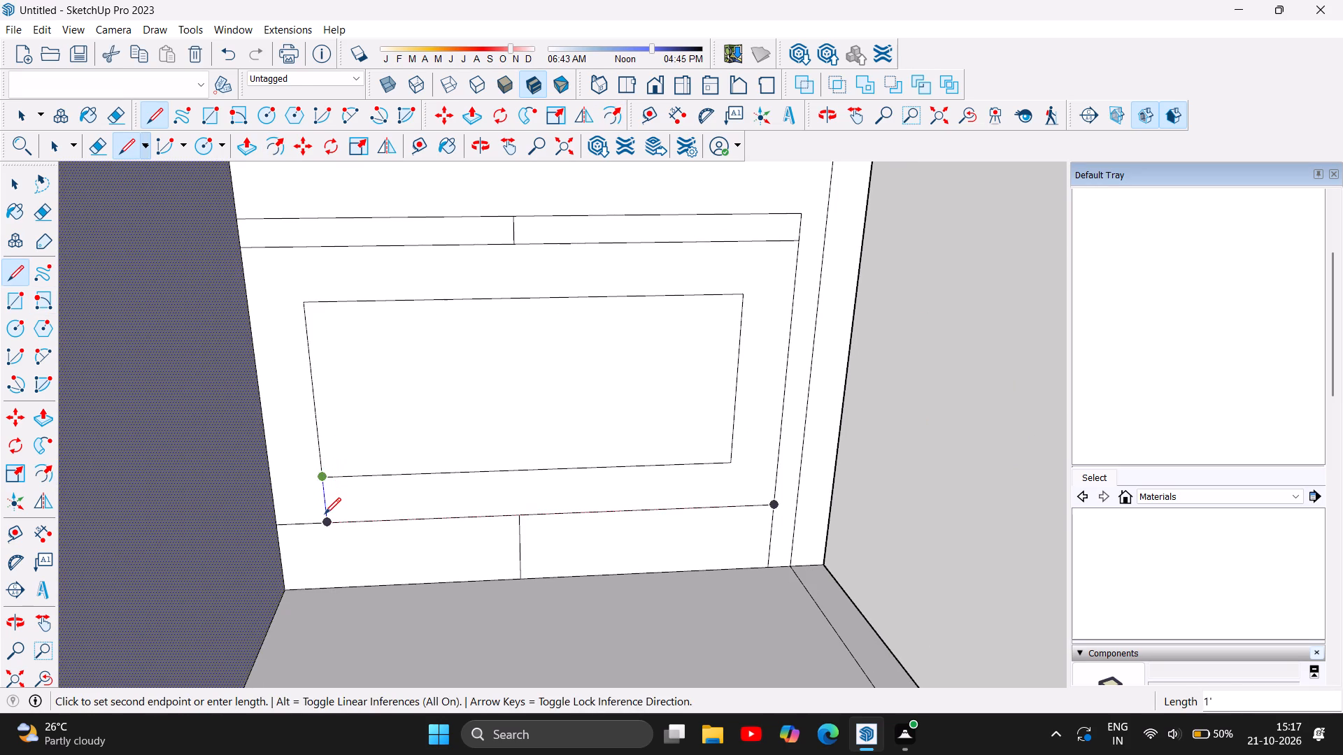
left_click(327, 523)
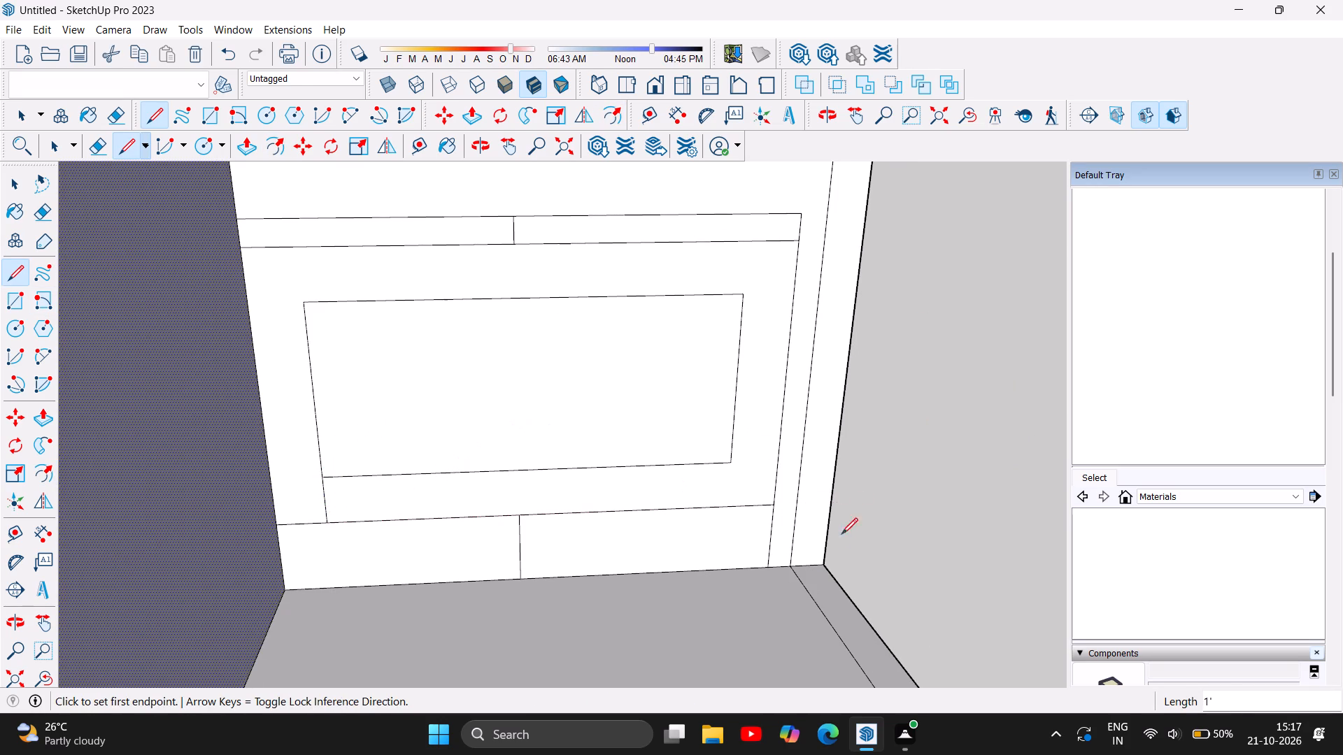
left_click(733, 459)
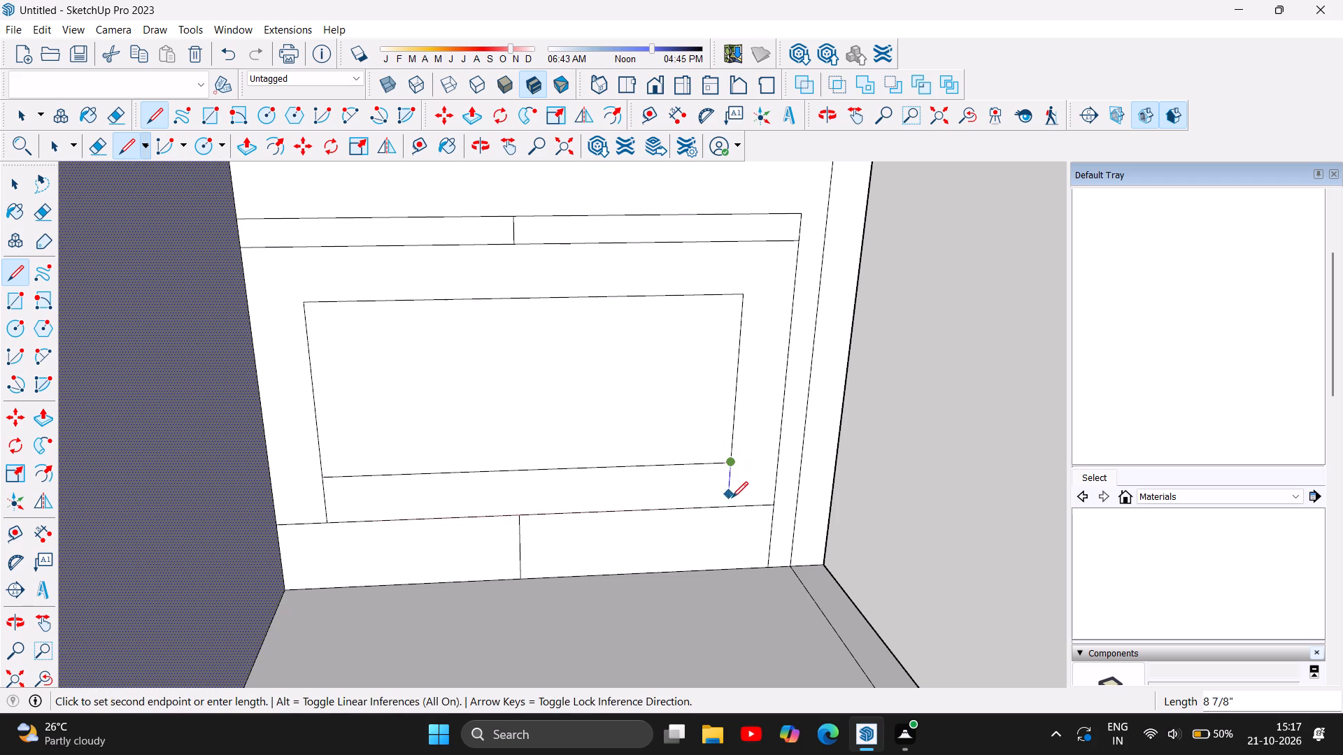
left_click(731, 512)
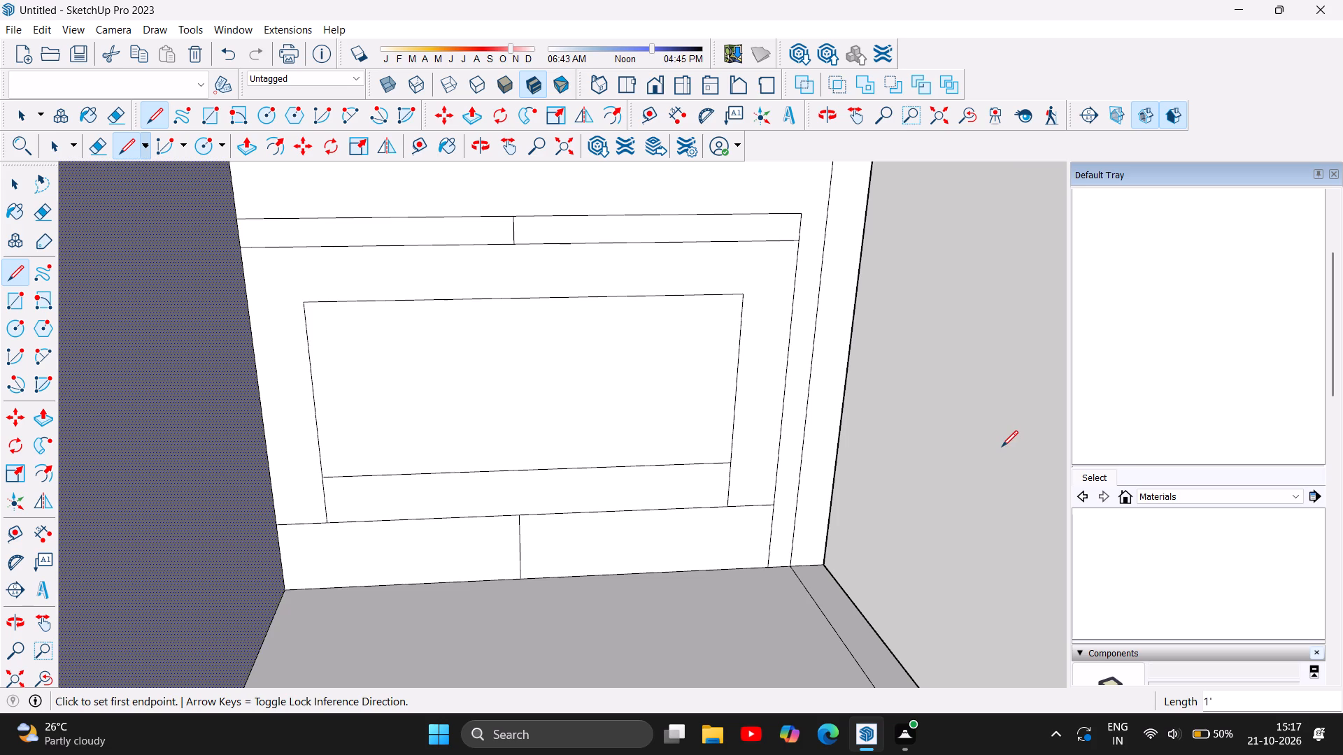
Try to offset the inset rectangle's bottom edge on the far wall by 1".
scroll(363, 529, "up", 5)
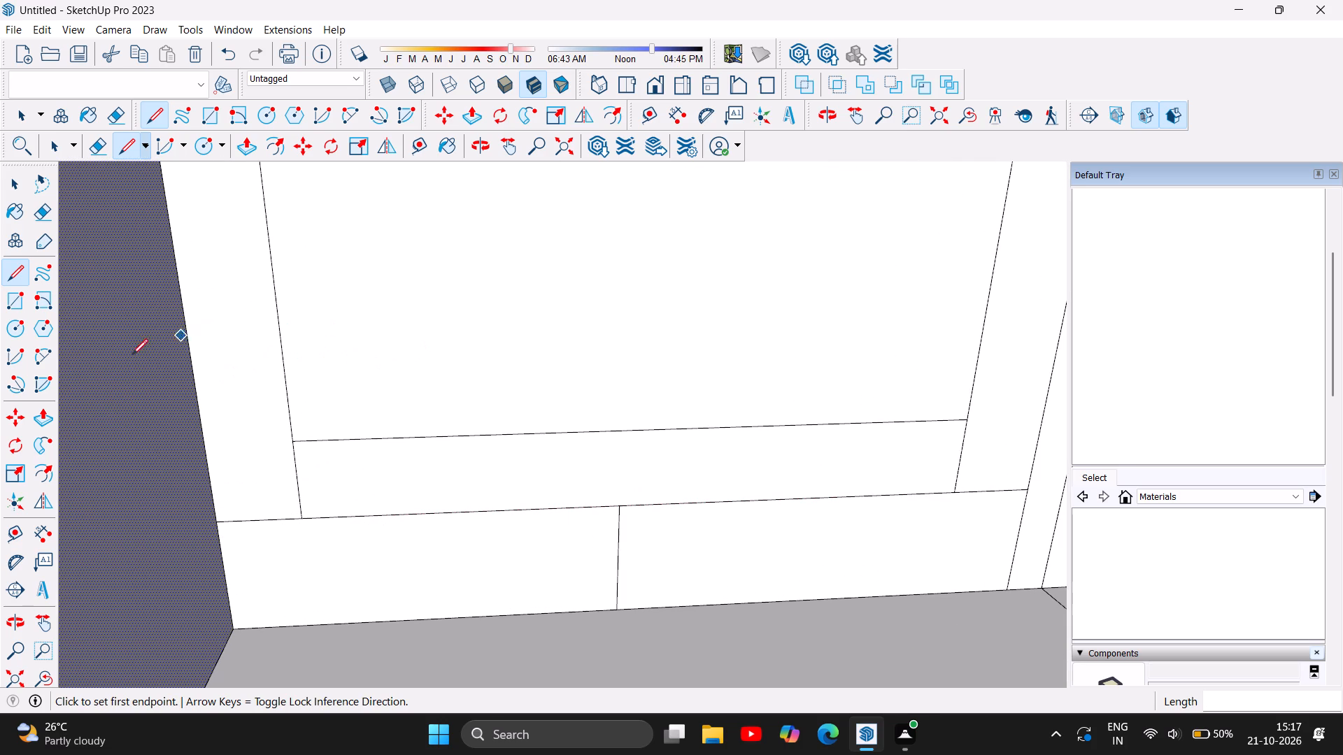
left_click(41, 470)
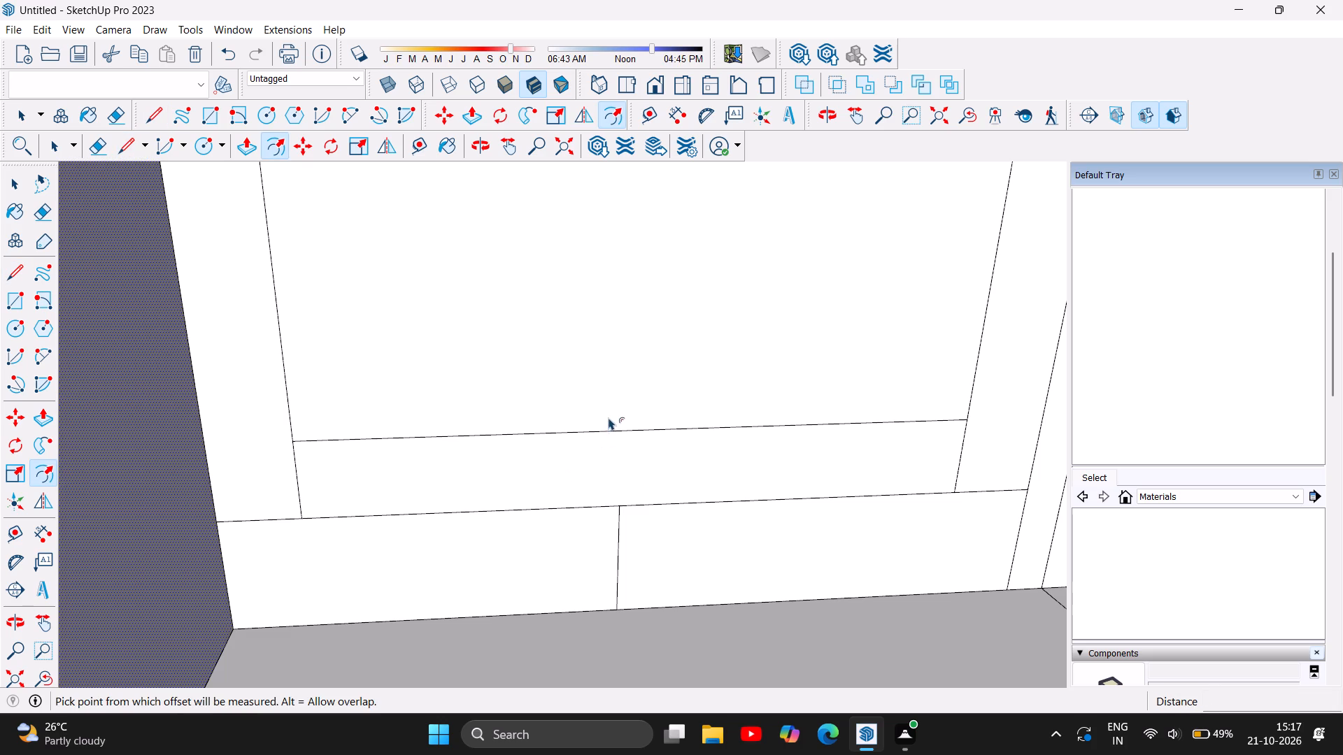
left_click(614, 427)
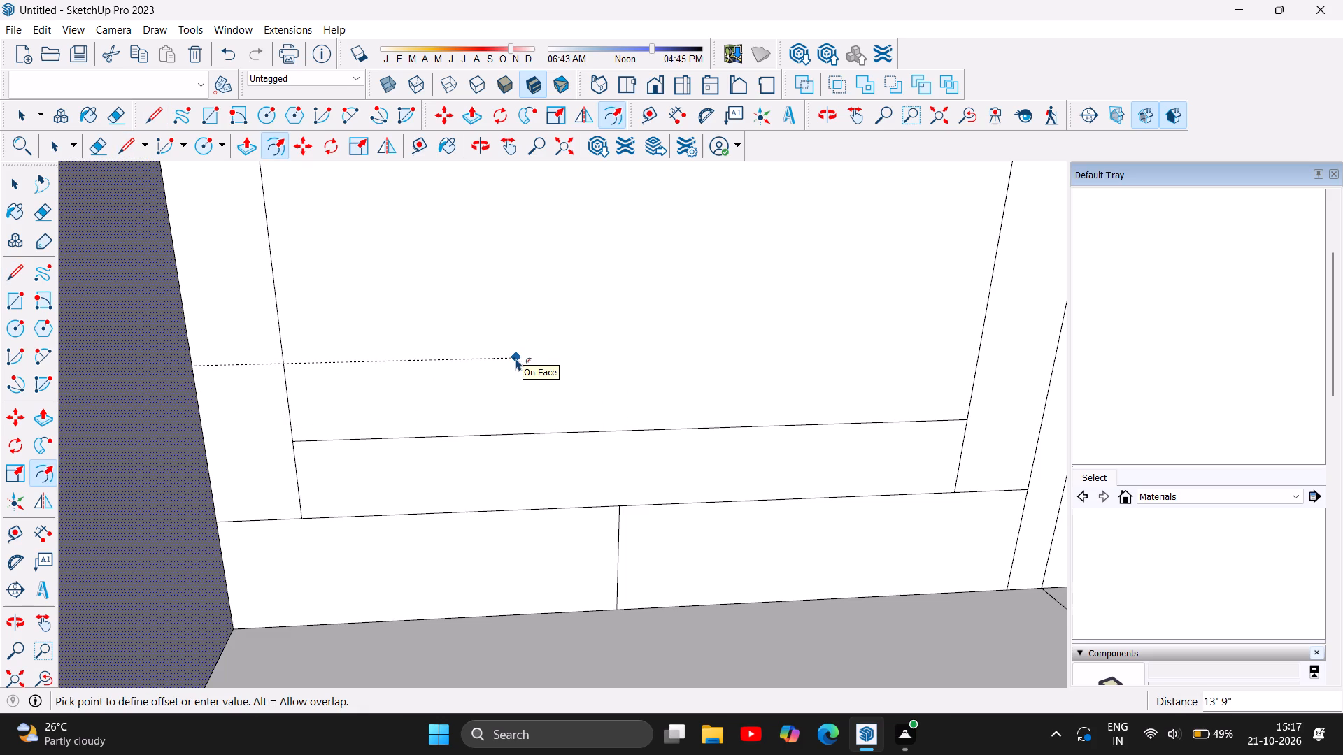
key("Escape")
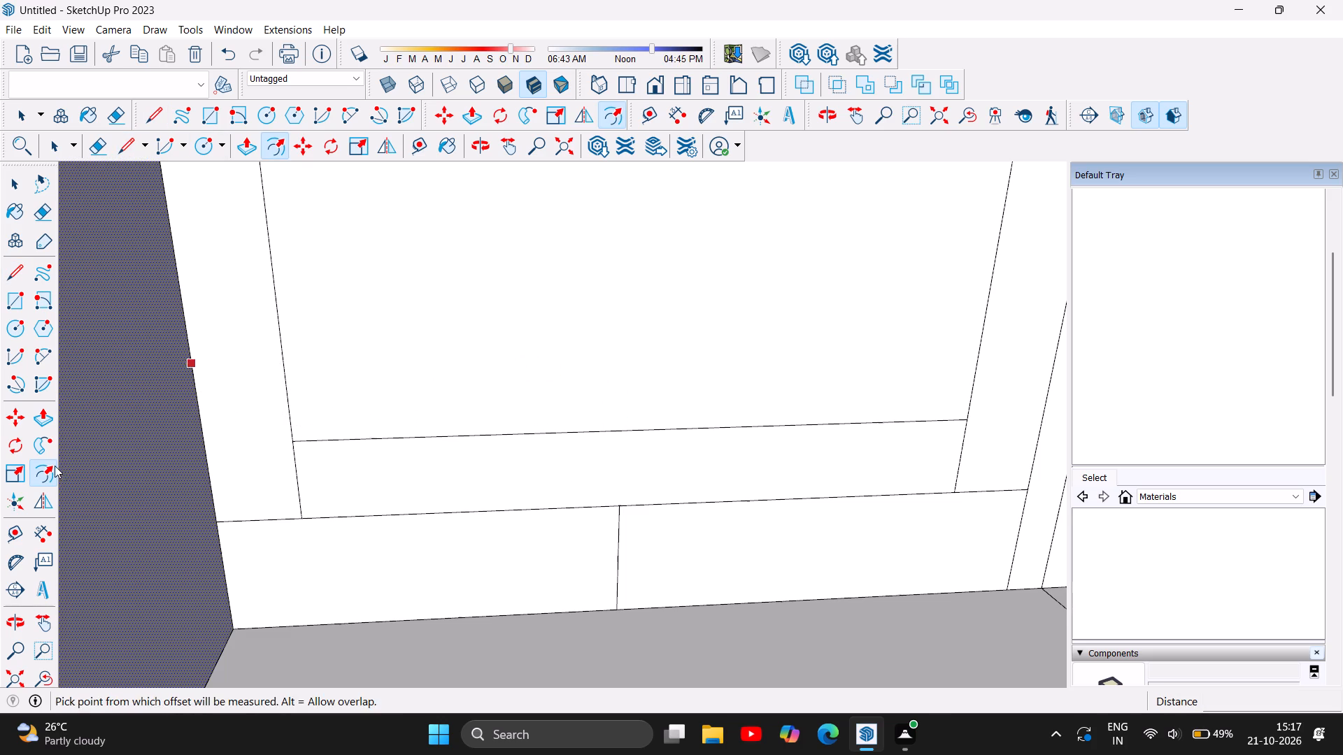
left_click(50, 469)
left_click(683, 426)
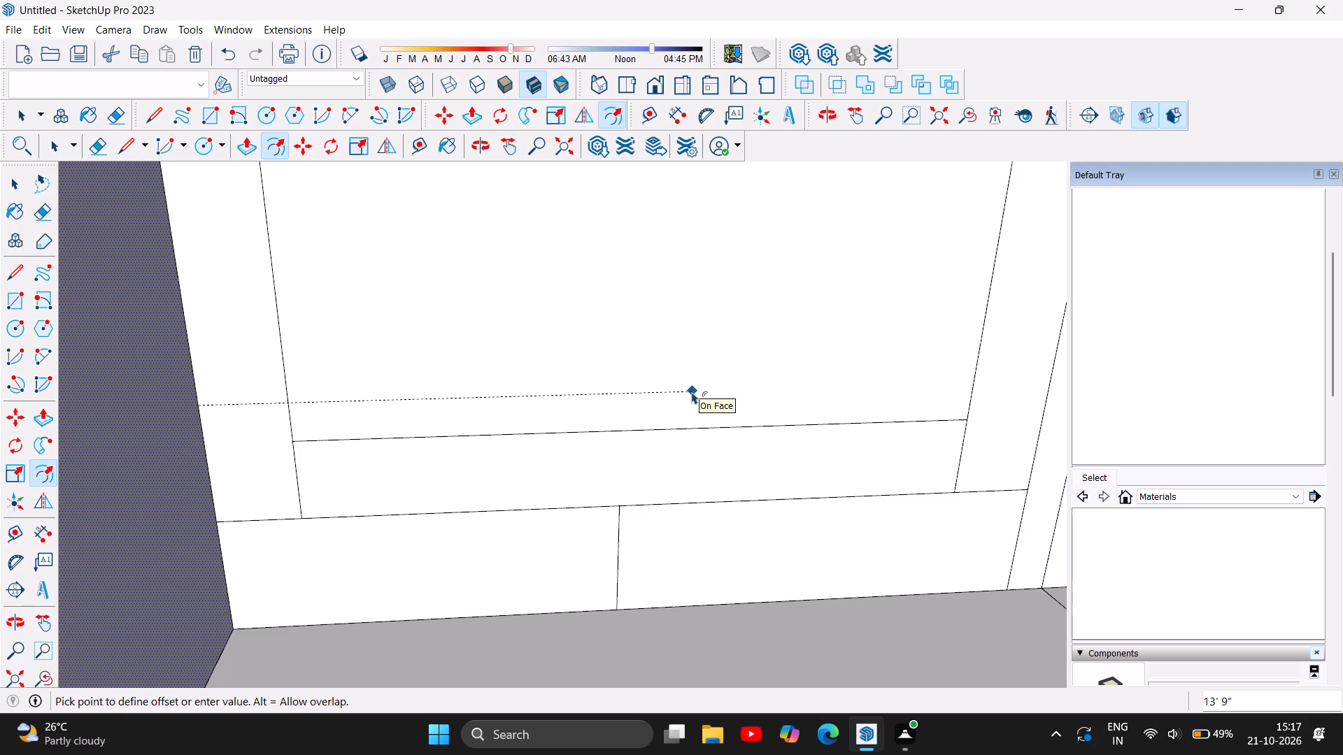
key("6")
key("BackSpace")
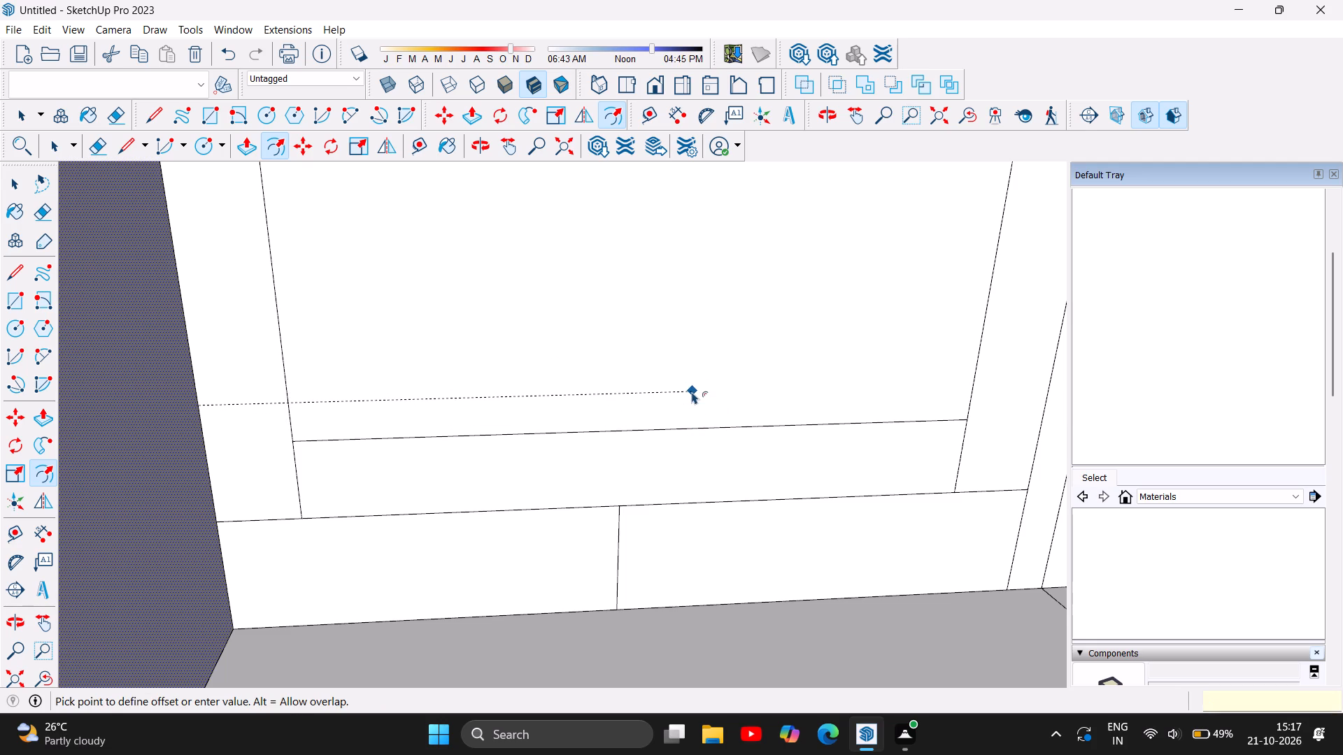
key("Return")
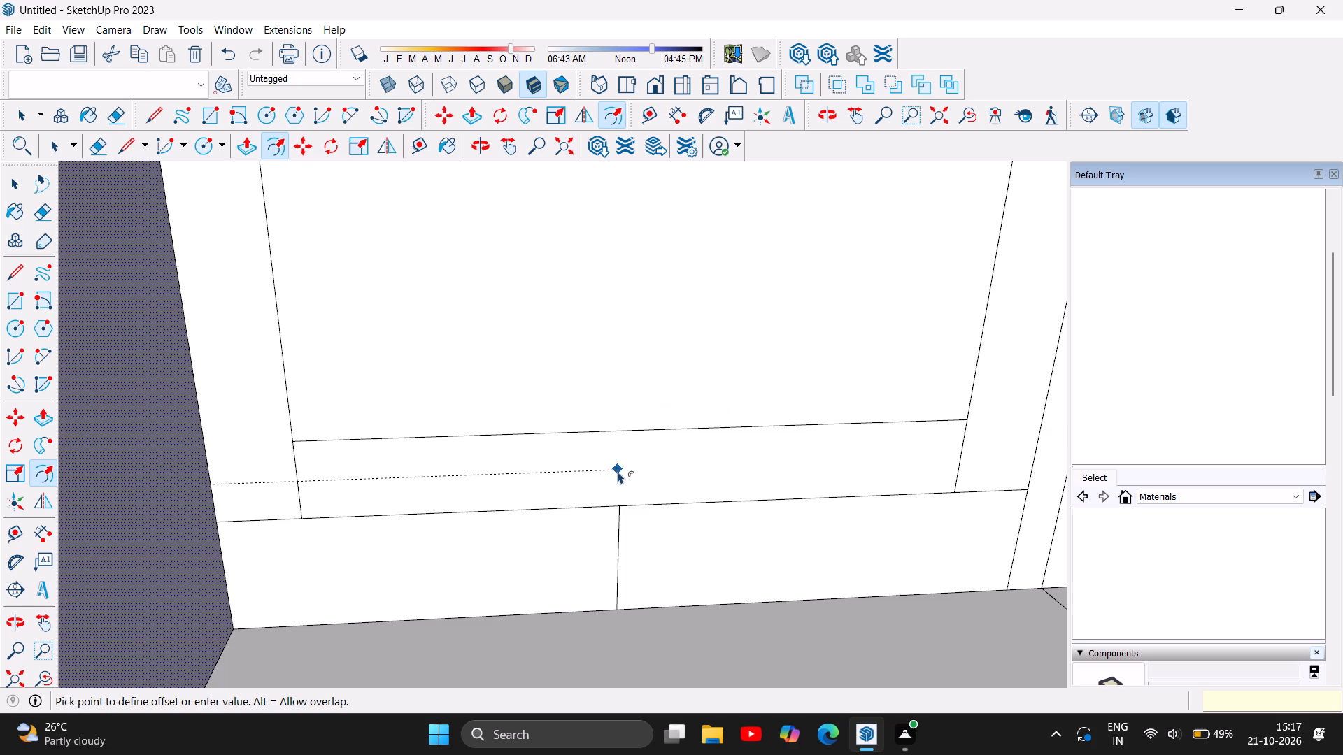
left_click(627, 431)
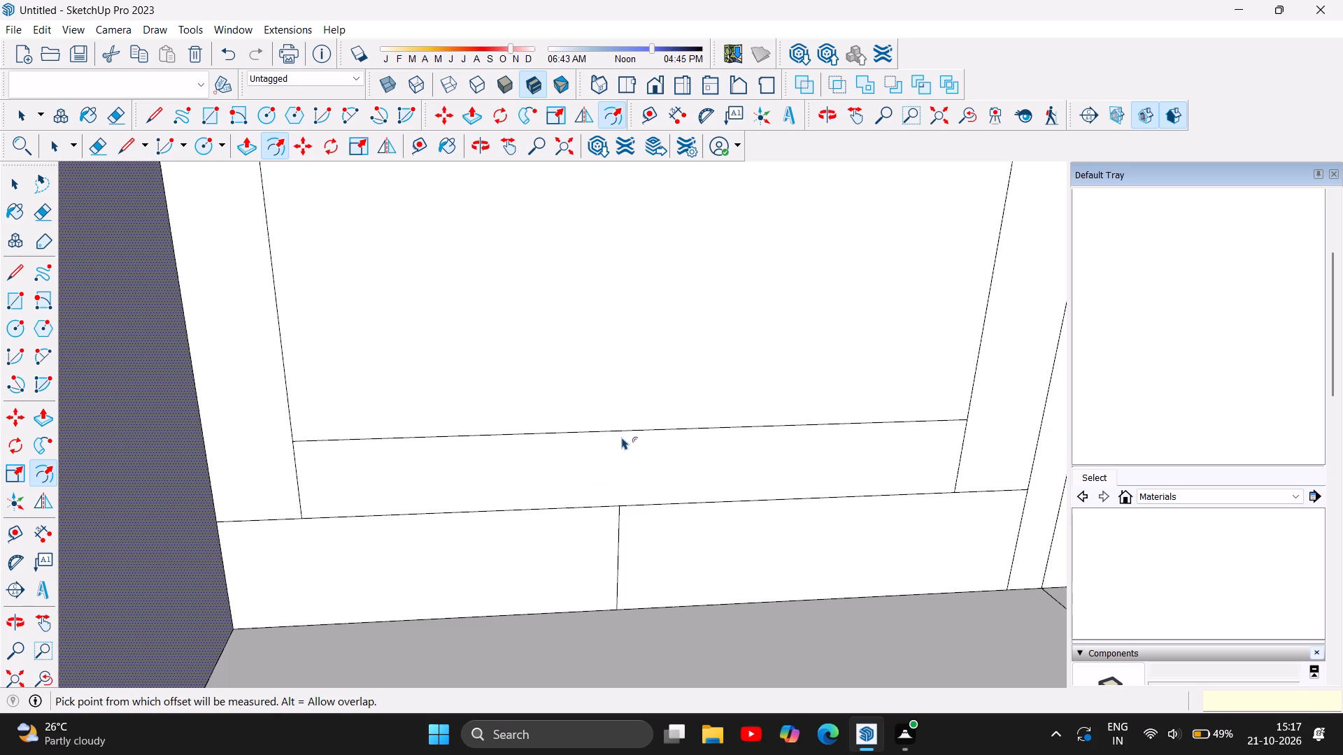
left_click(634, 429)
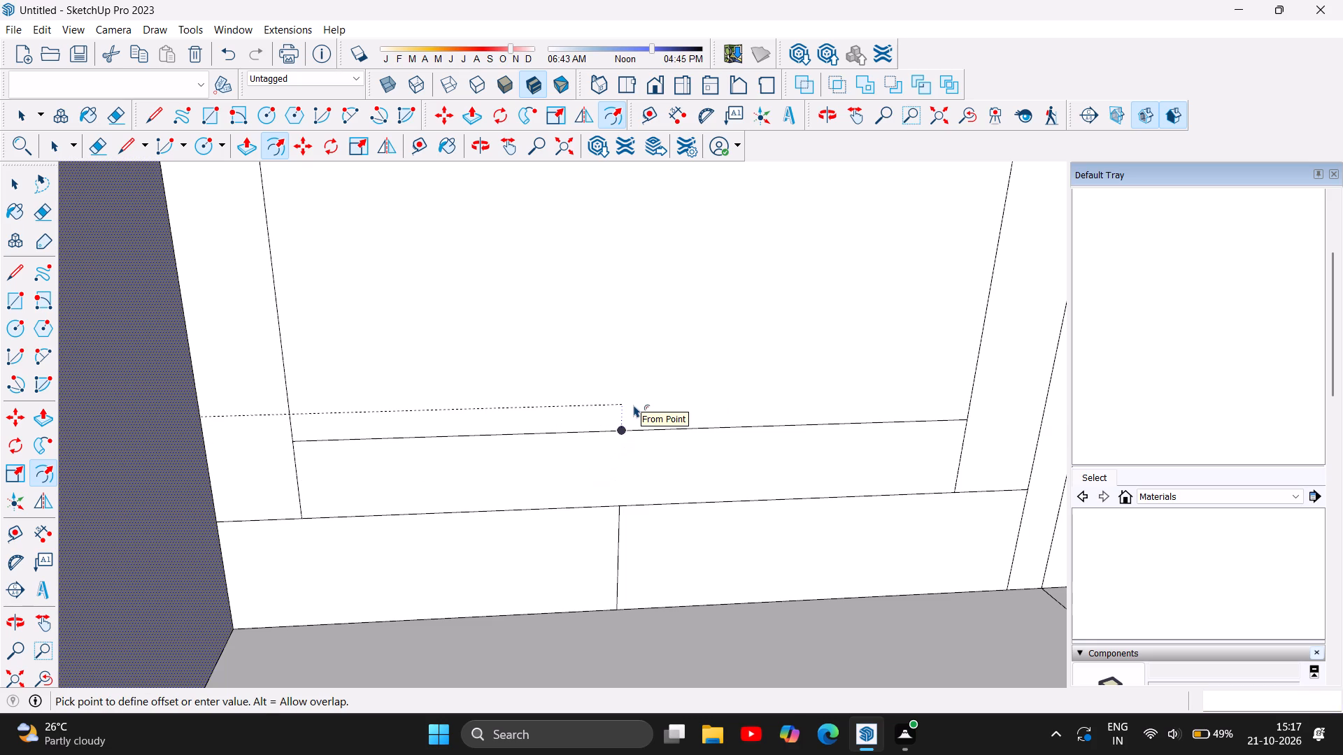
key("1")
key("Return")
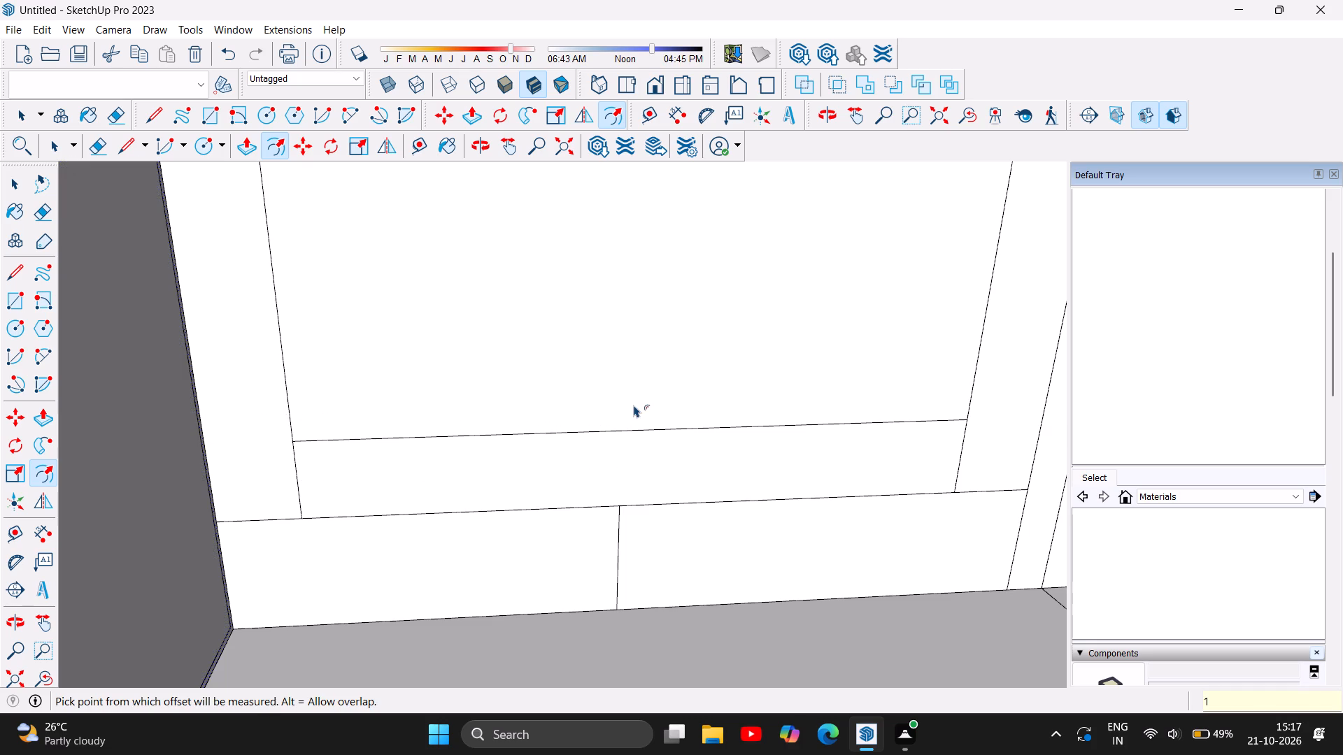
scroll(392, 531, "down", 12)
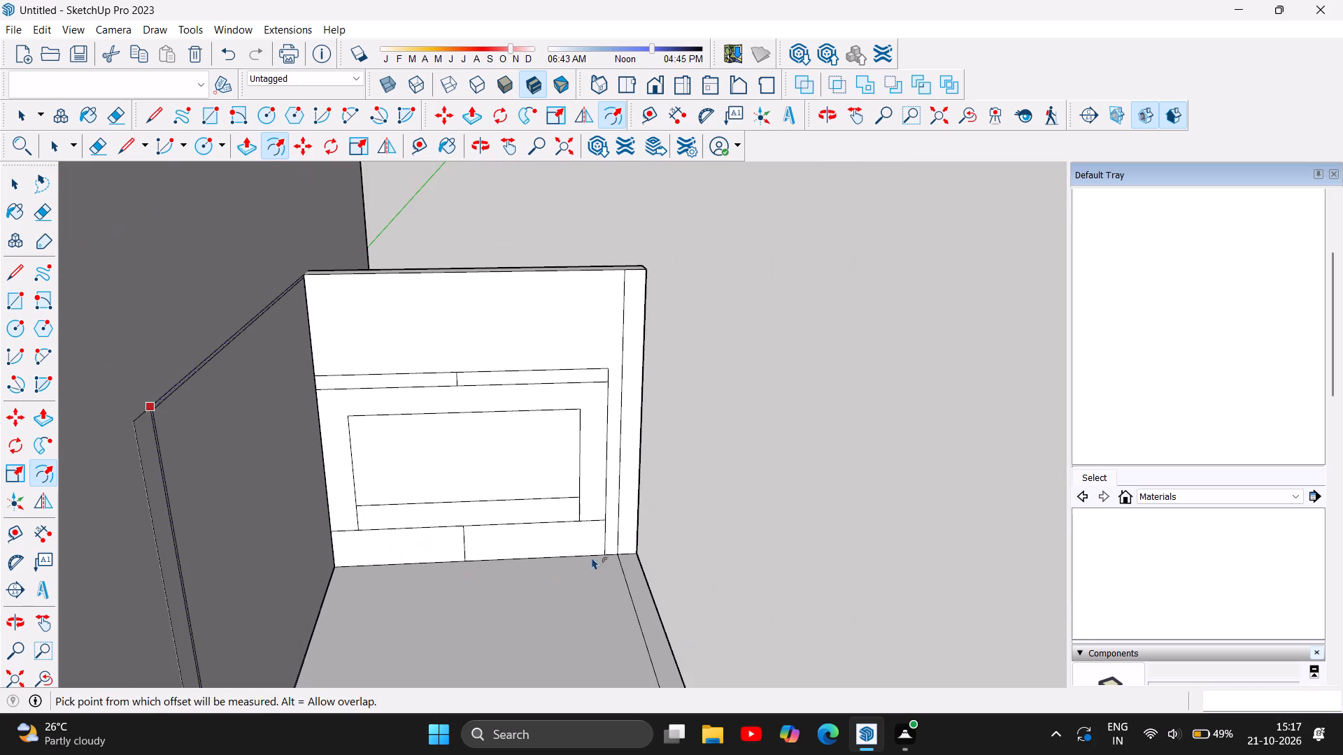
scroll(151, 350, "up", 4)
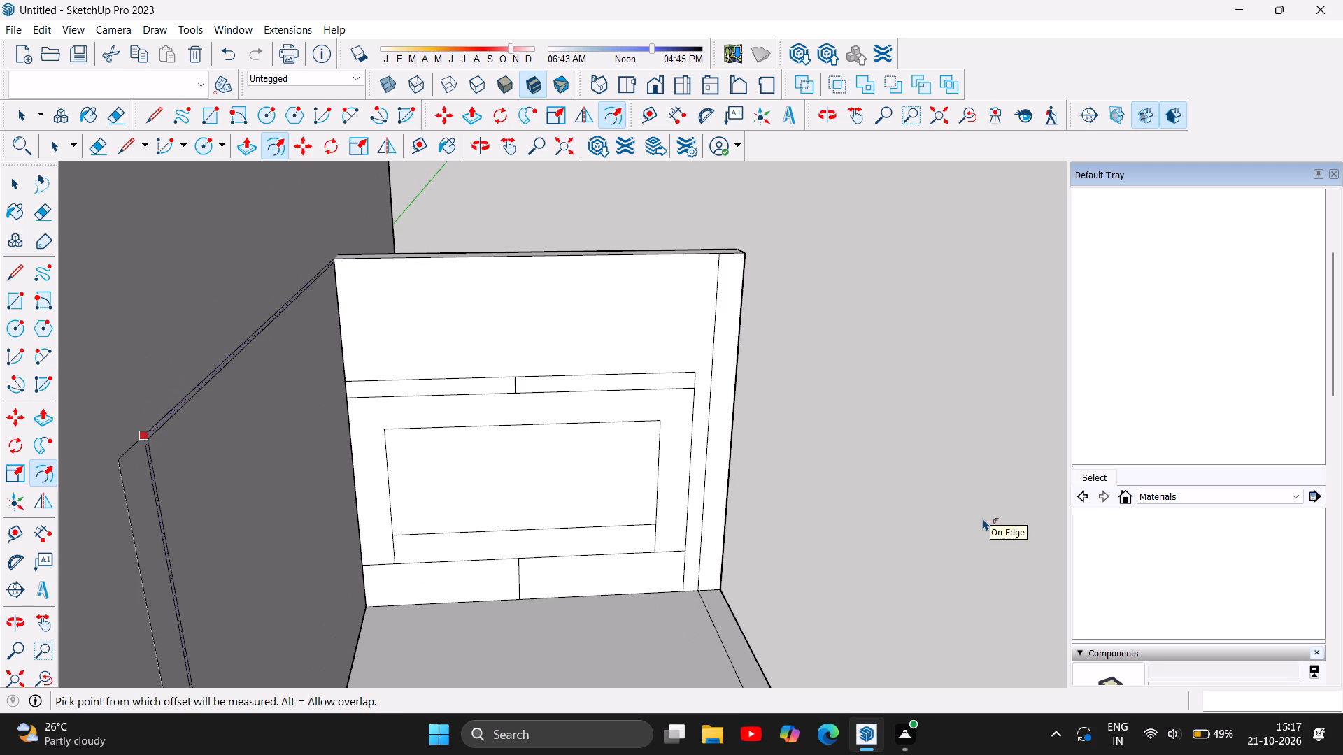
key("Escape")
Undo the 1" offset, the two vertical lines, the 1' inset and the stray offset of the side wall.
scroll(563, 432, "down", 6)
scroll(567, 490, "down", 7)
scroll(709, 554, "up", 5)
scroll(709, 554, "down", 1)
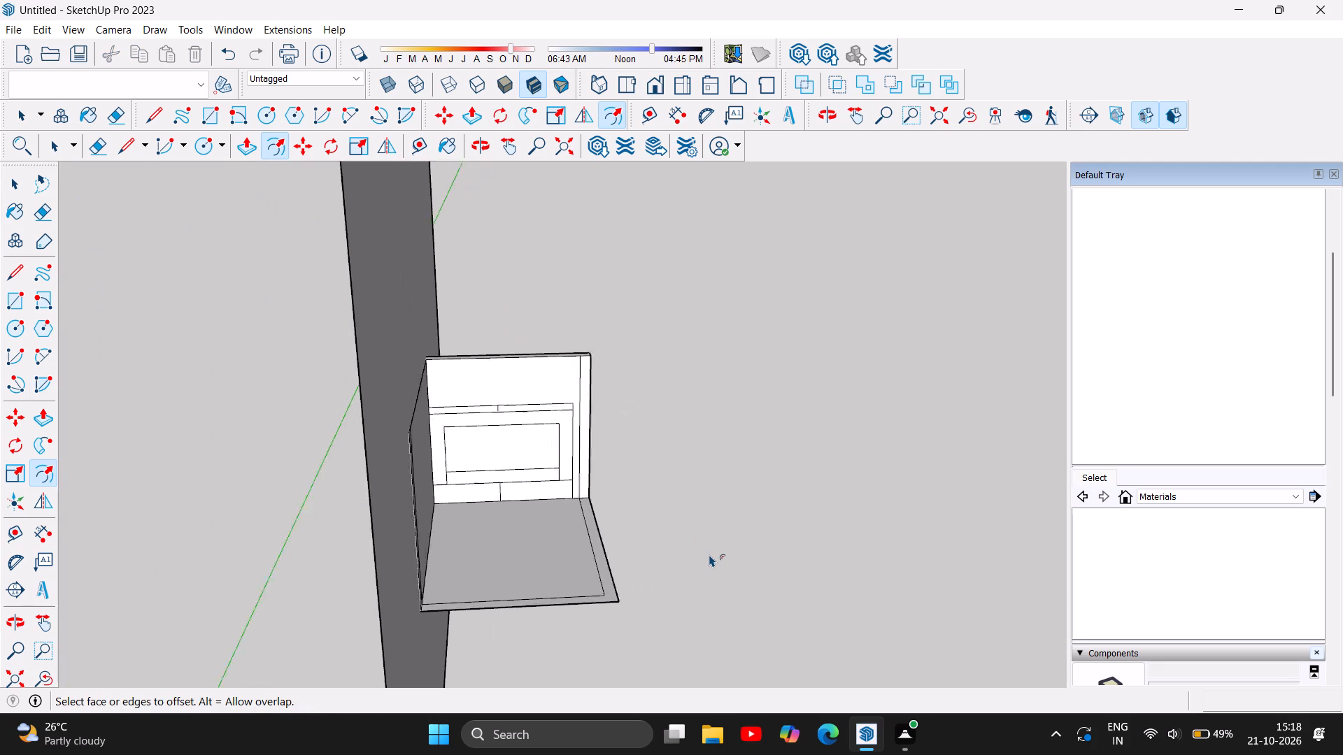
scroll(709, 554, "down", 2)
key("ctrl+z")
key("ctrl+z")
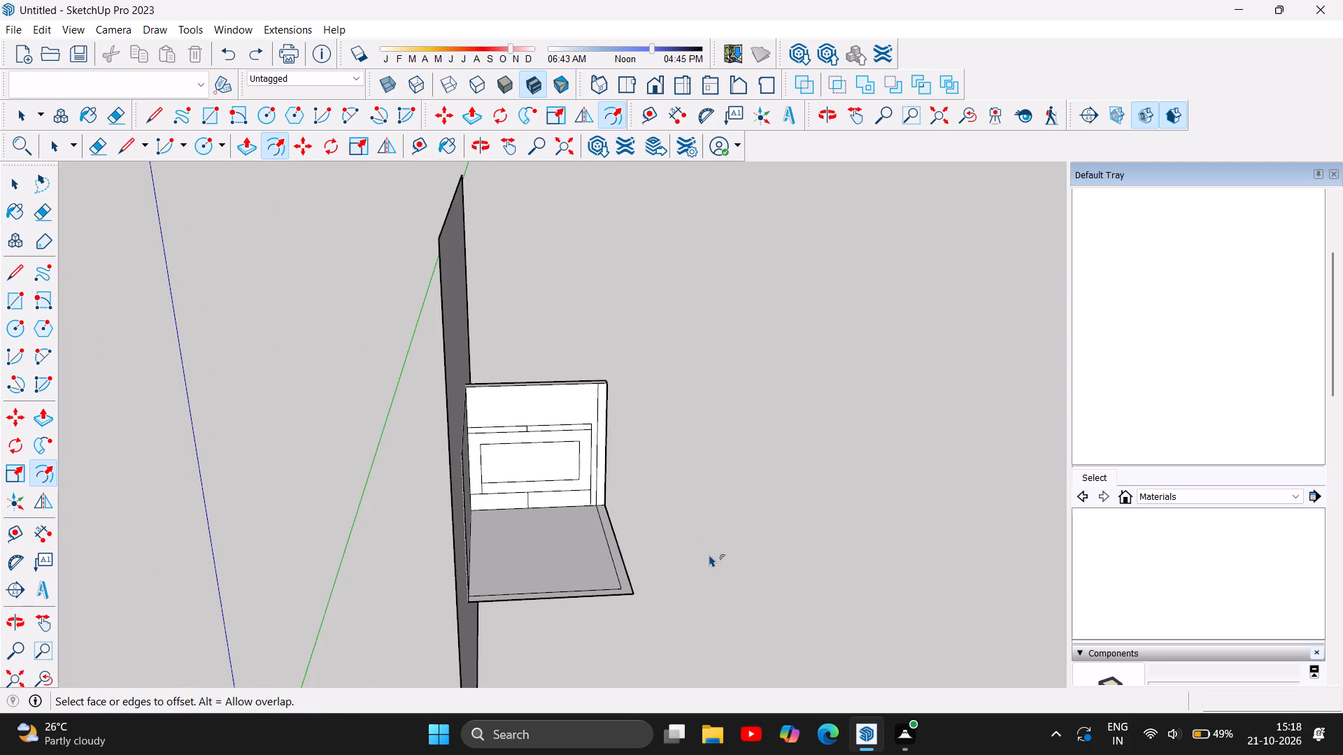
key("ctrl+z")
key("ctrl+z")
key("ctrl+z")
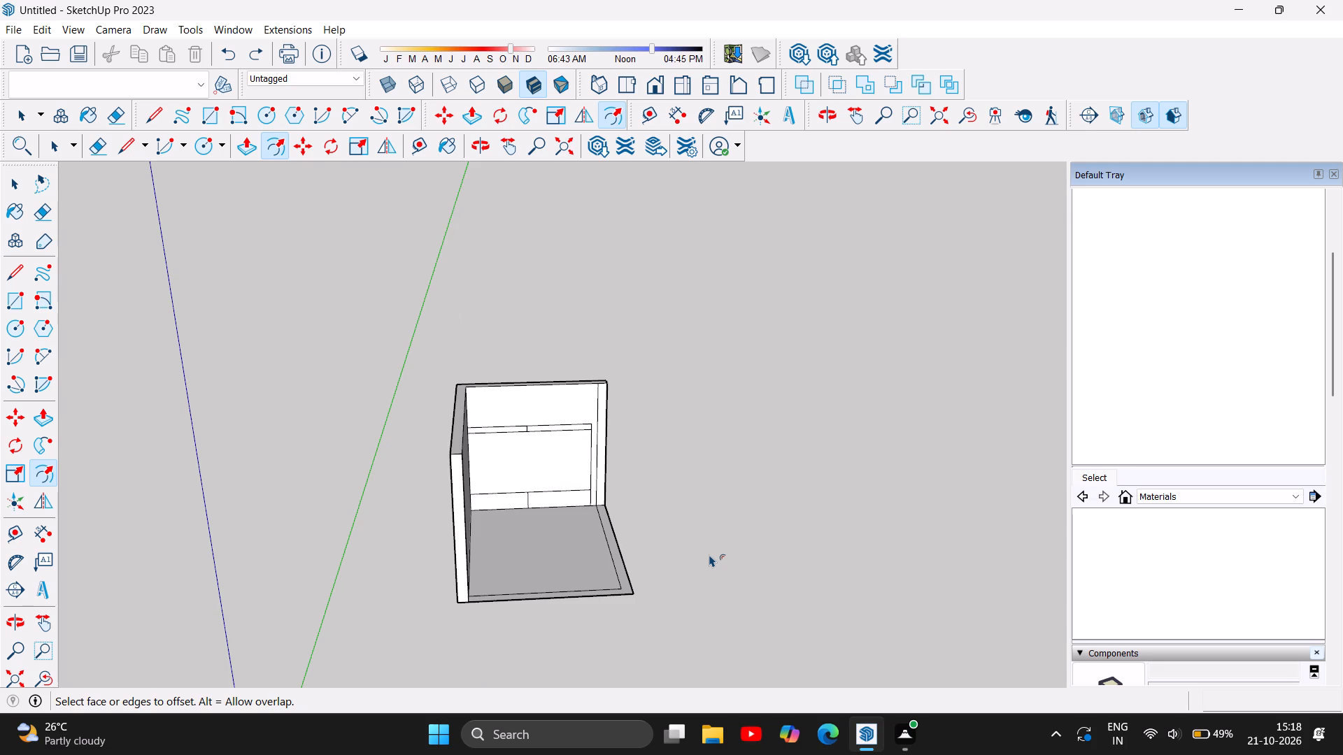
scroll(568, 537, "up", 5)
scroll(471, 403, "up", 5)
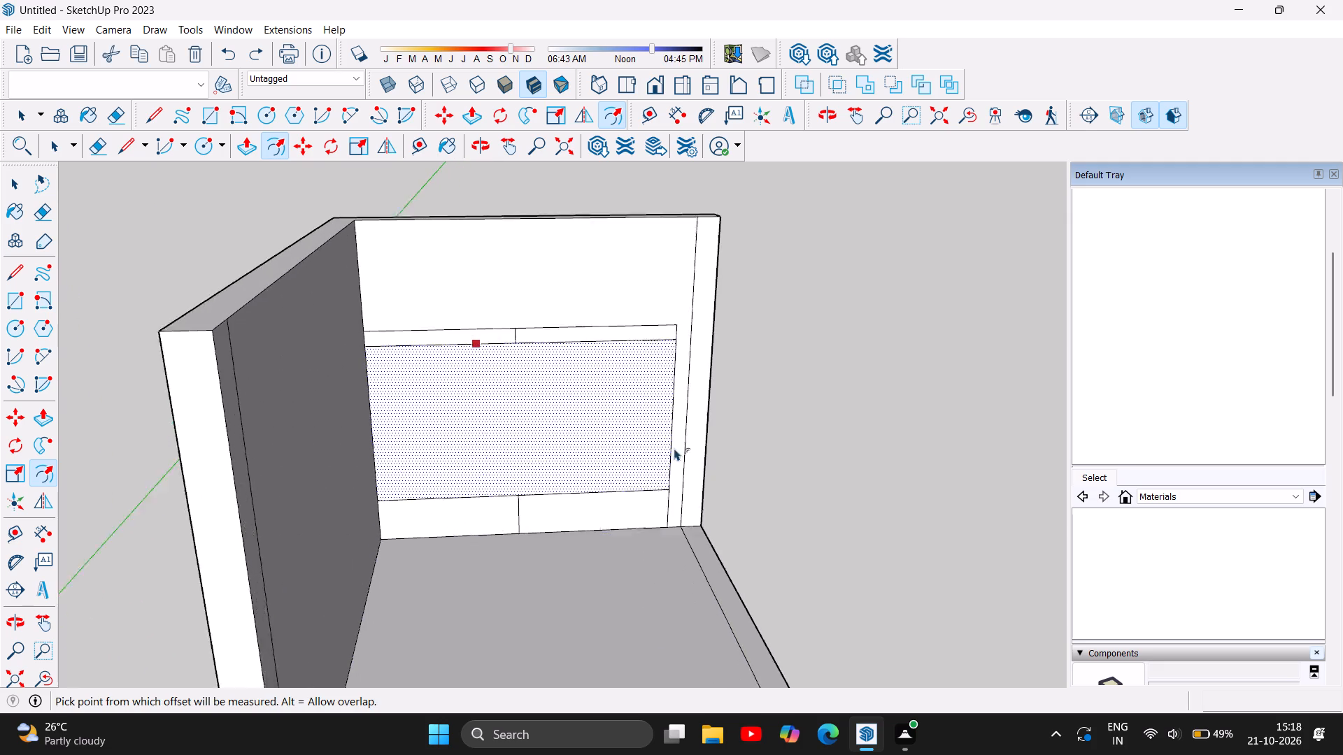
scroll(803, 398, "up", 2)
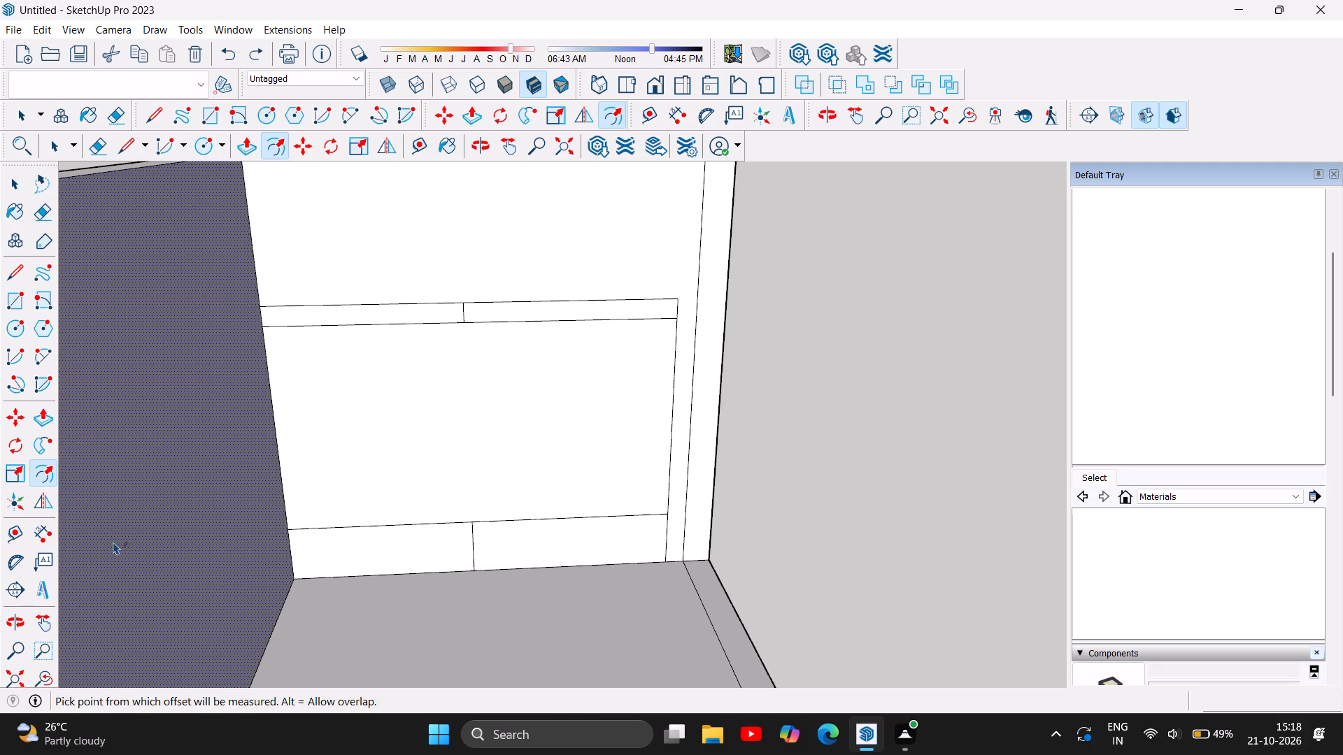
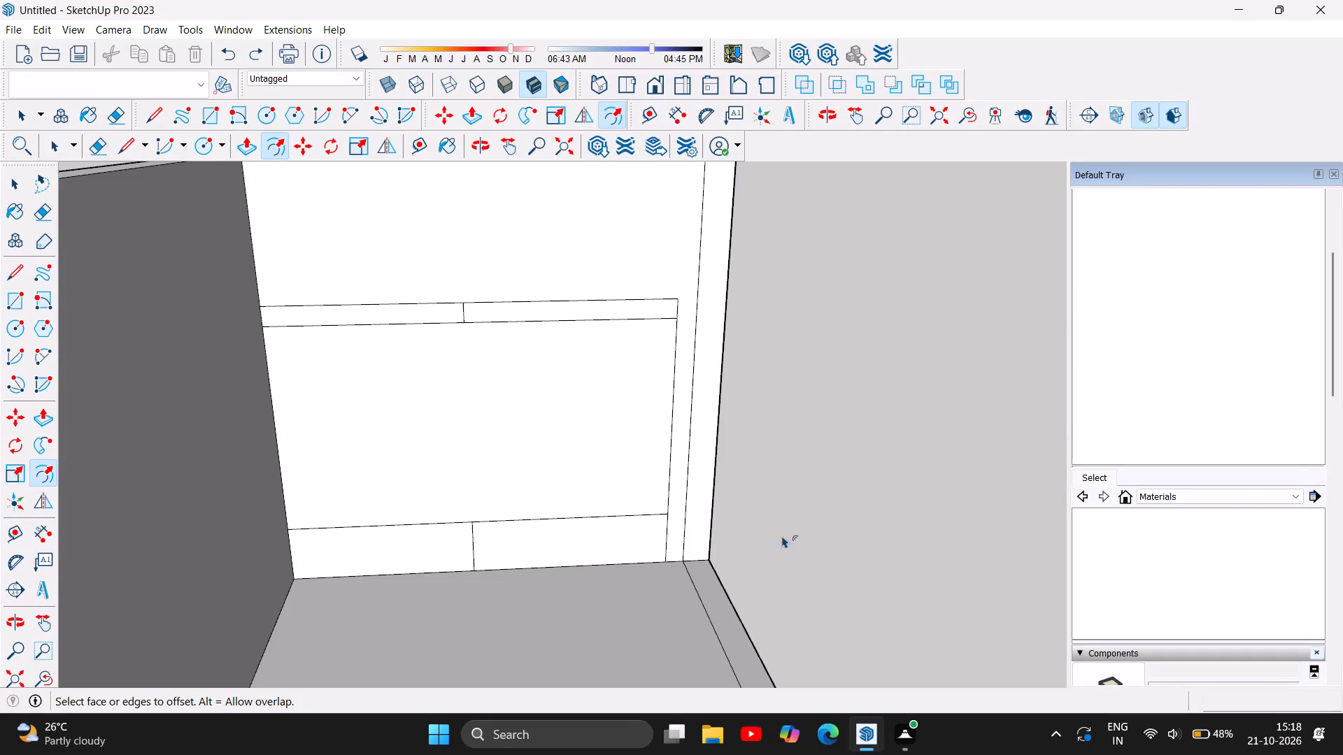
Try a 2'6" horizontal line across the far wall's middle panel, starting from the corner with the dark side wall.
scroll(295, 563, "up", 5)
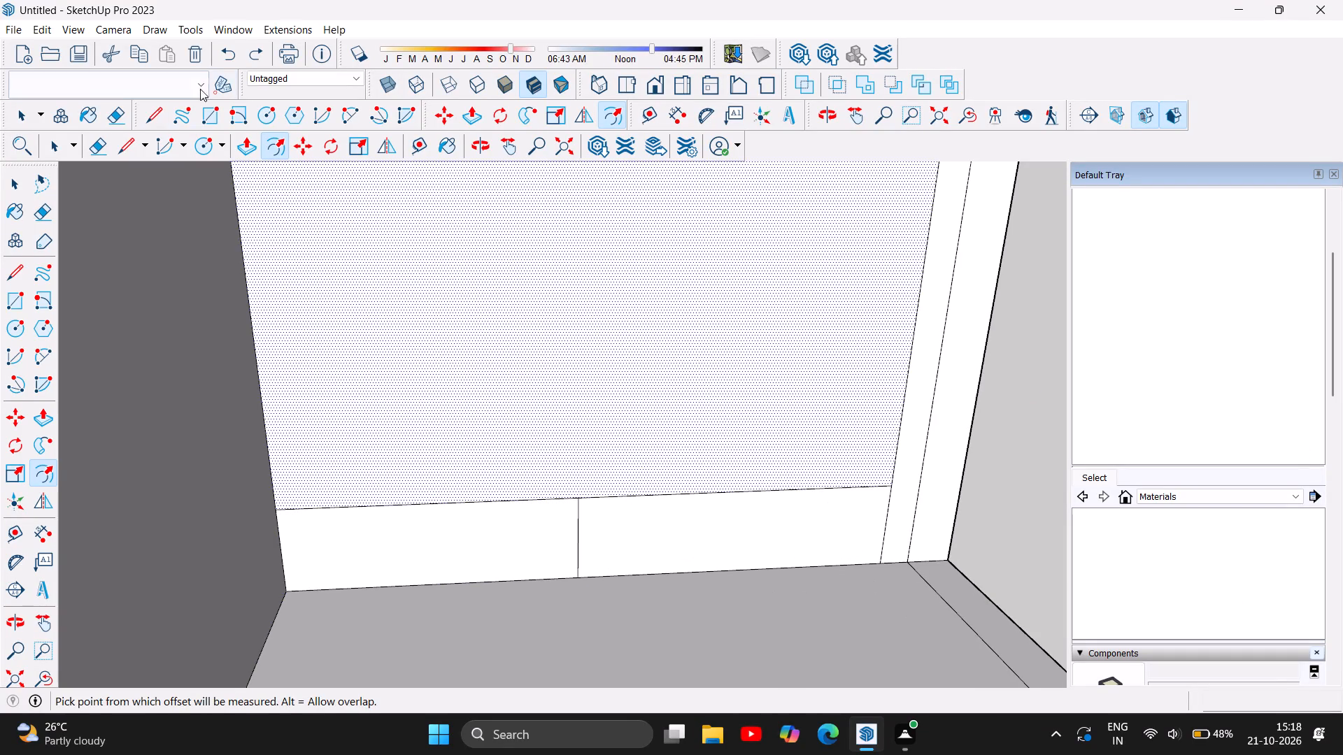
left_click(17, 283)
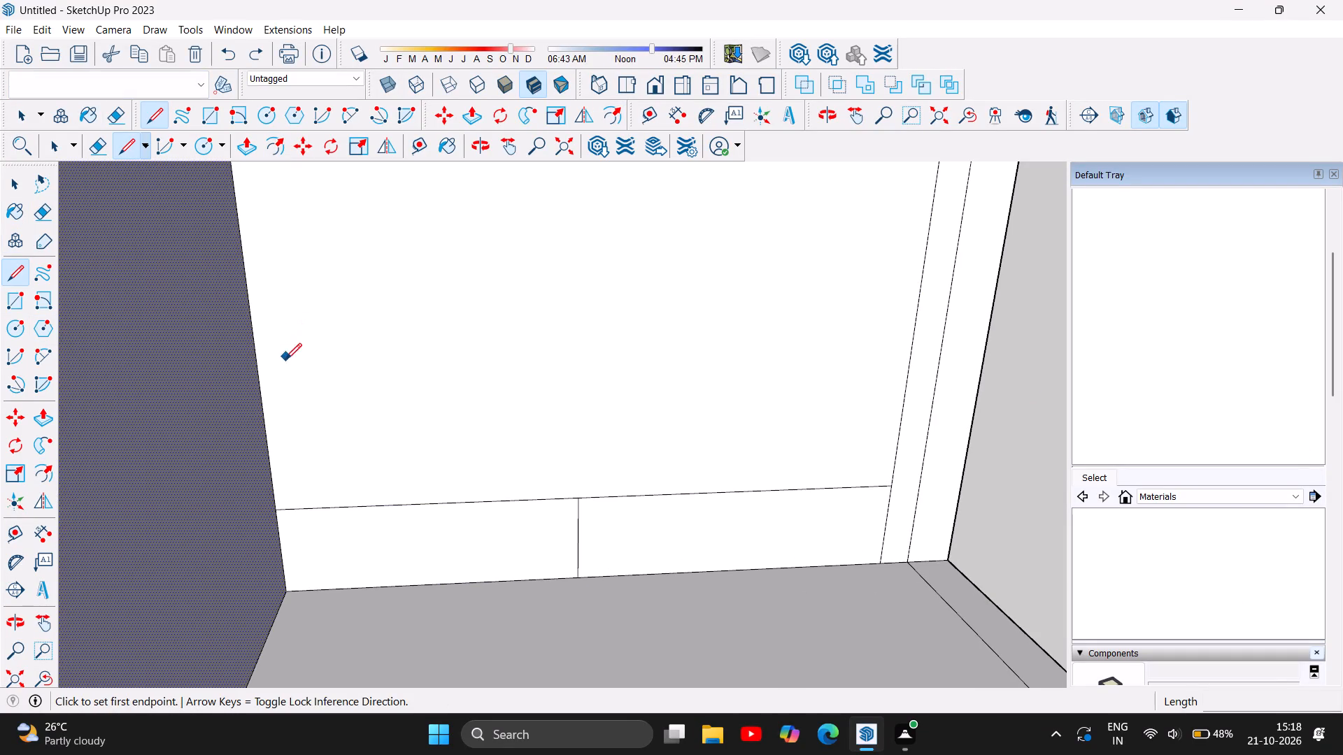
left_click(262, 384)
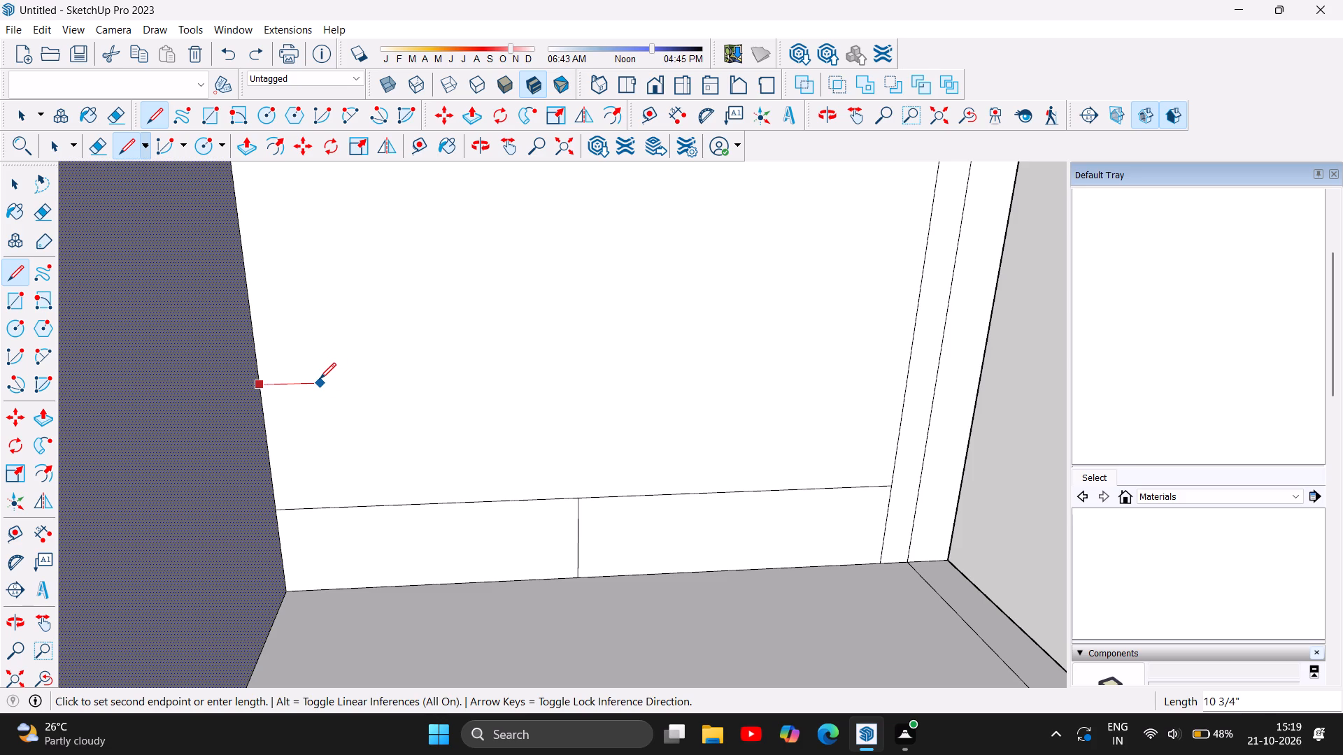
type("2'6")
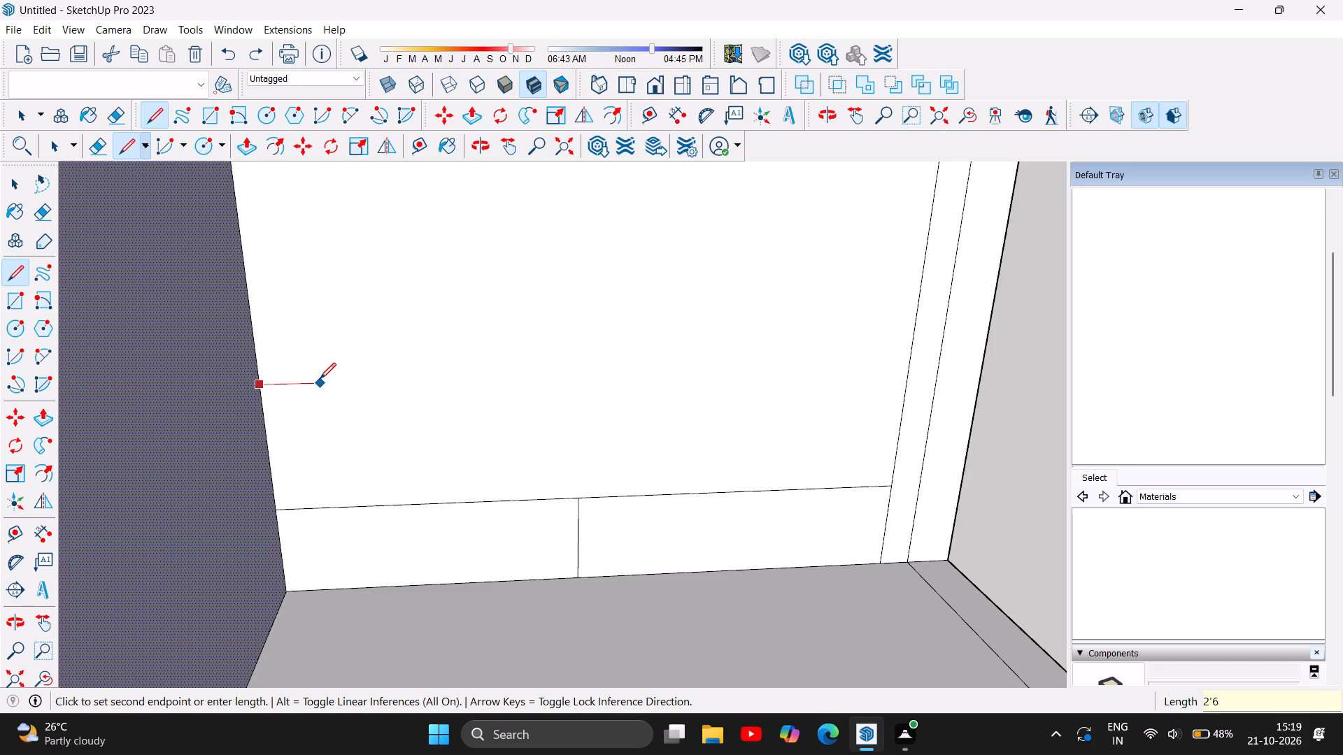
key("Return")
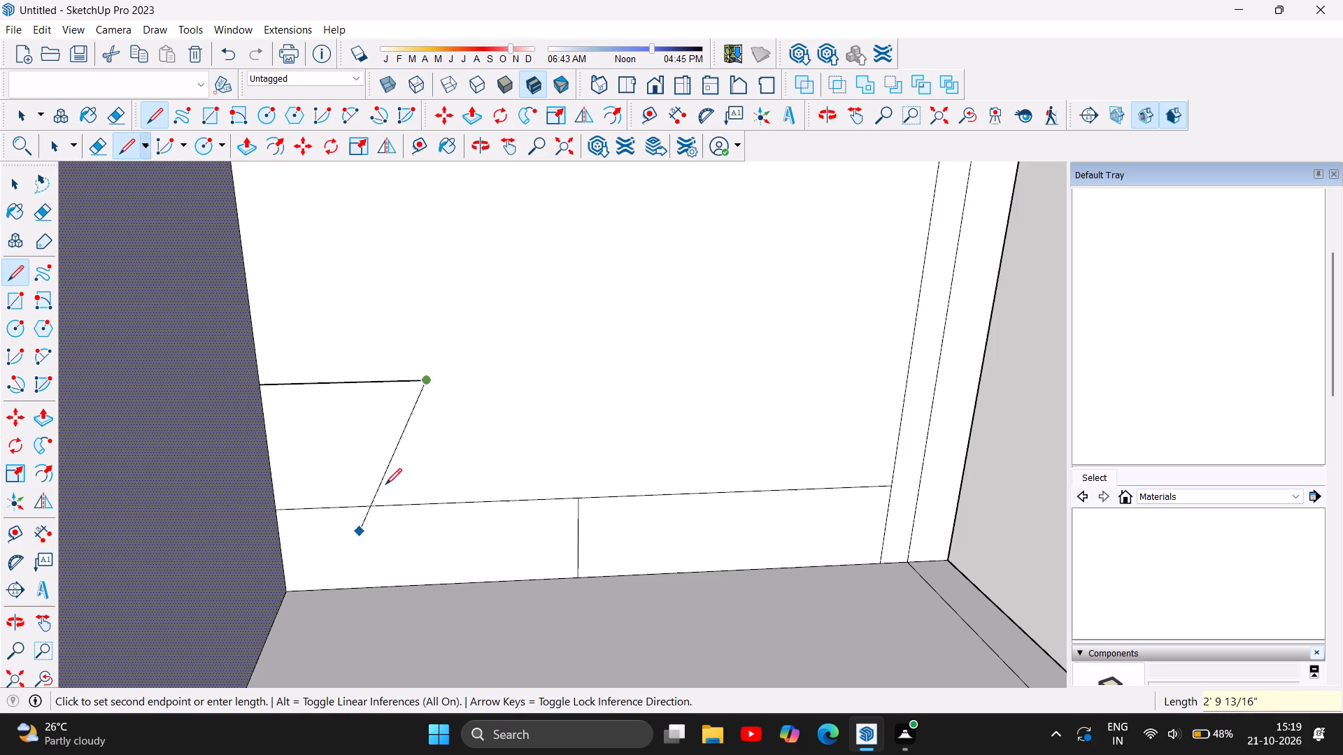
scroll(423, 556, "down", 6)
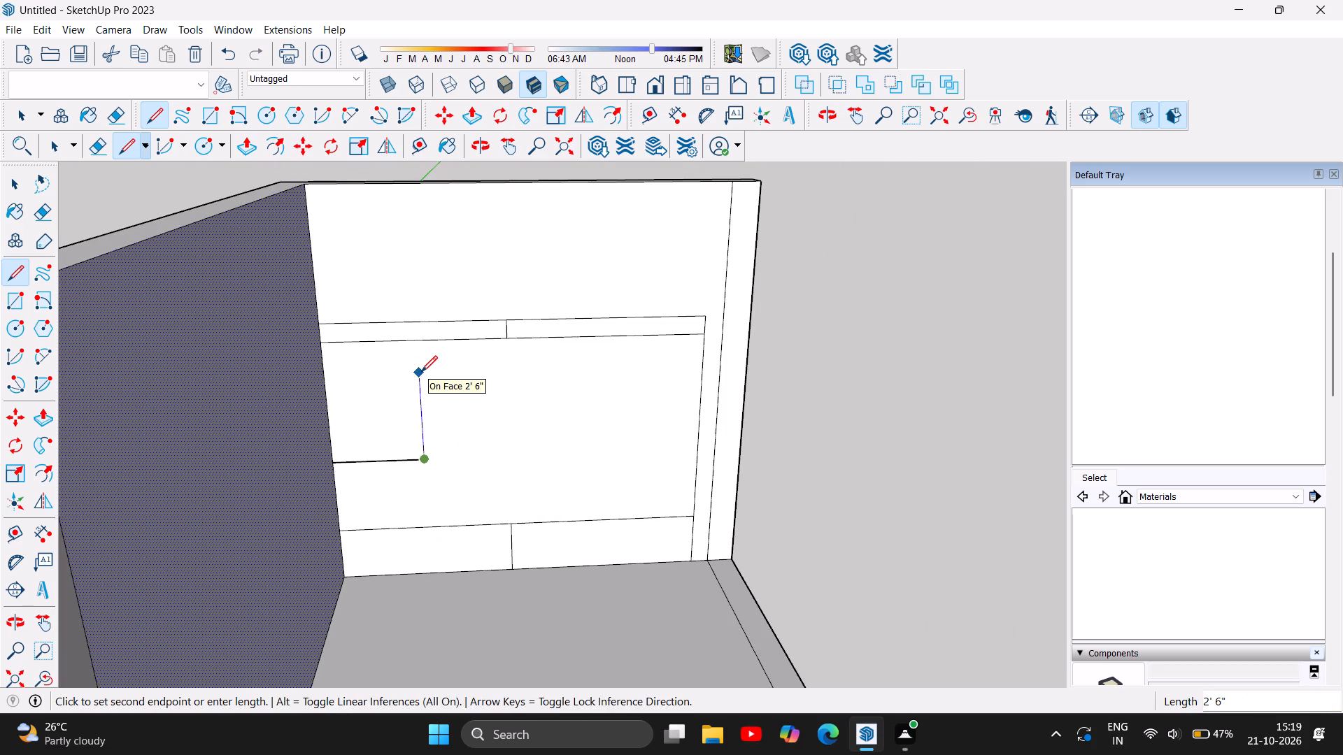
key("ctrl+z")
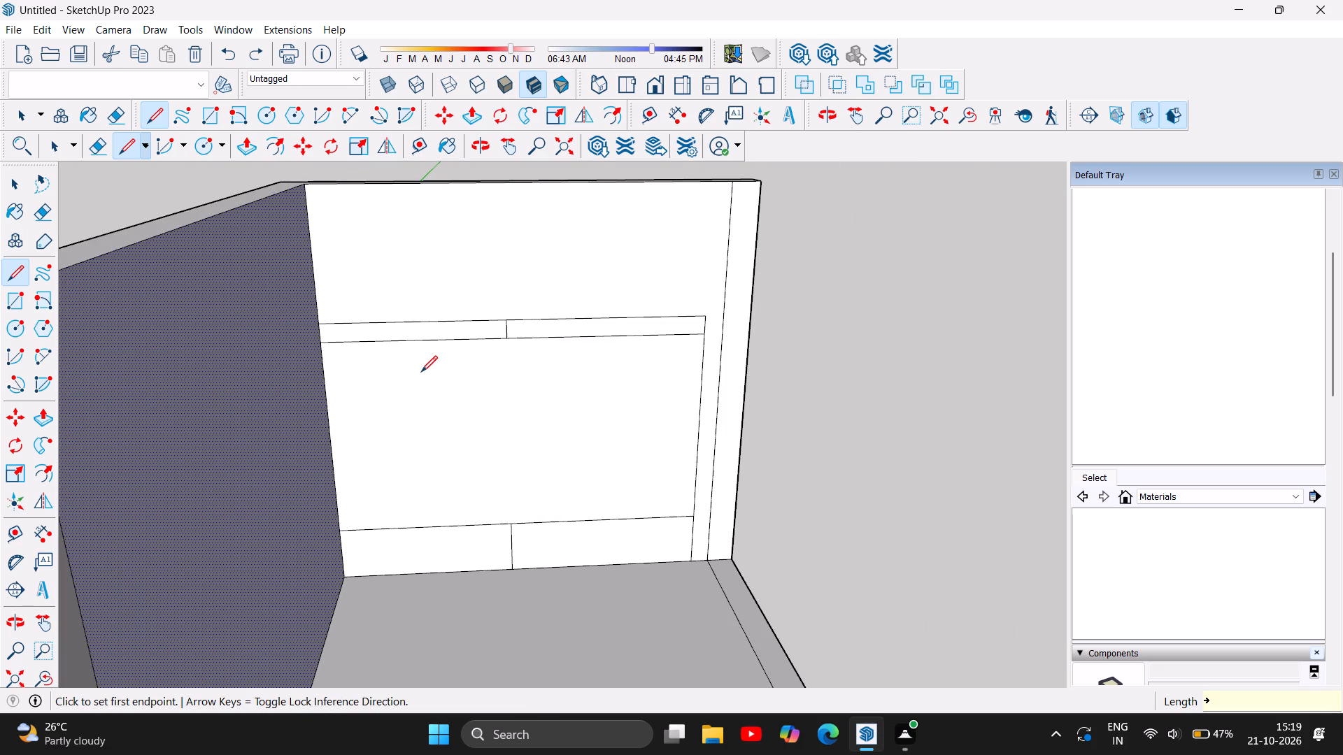
Draw a 2'2" horizontal line from the dark side wall into the middle panel and a vertical through its end, from outline top to bottom band.
left_click(333, 443)
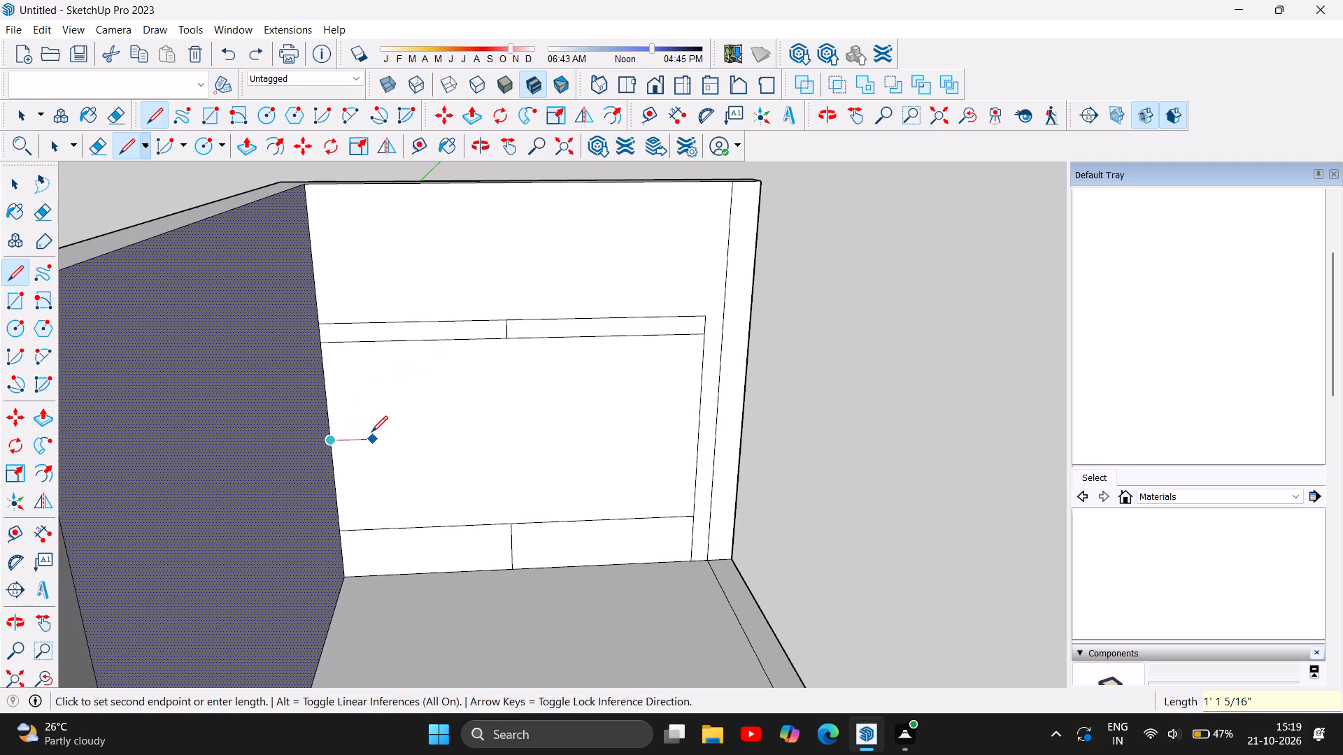
type("2'")
key("2")
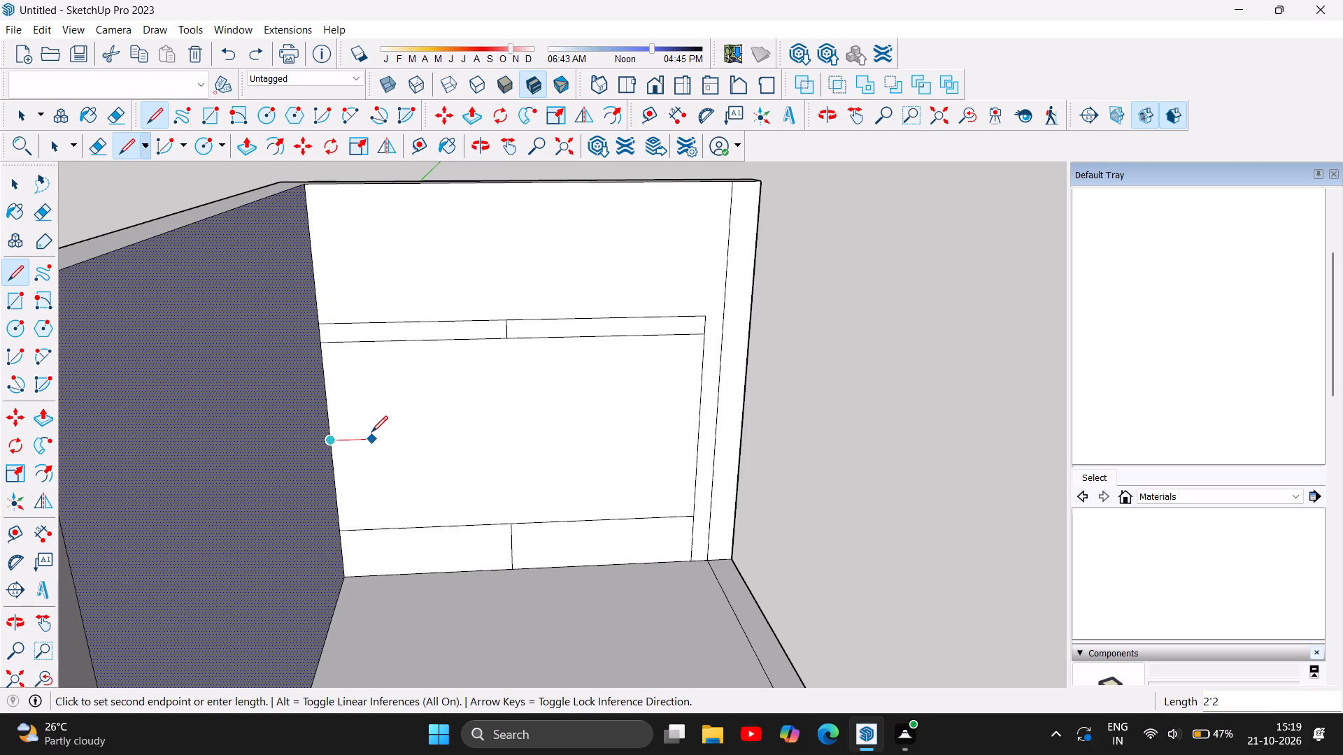
key("Return")
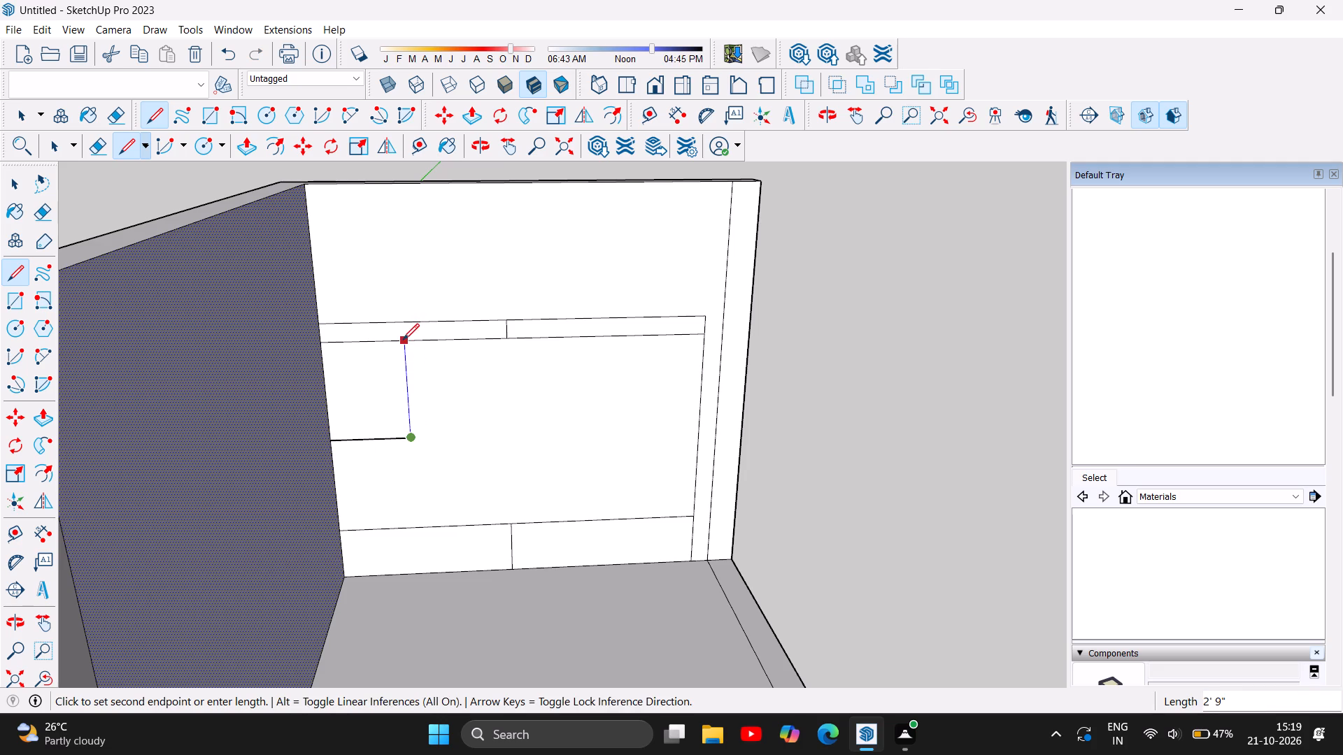
left_click(408, 322)
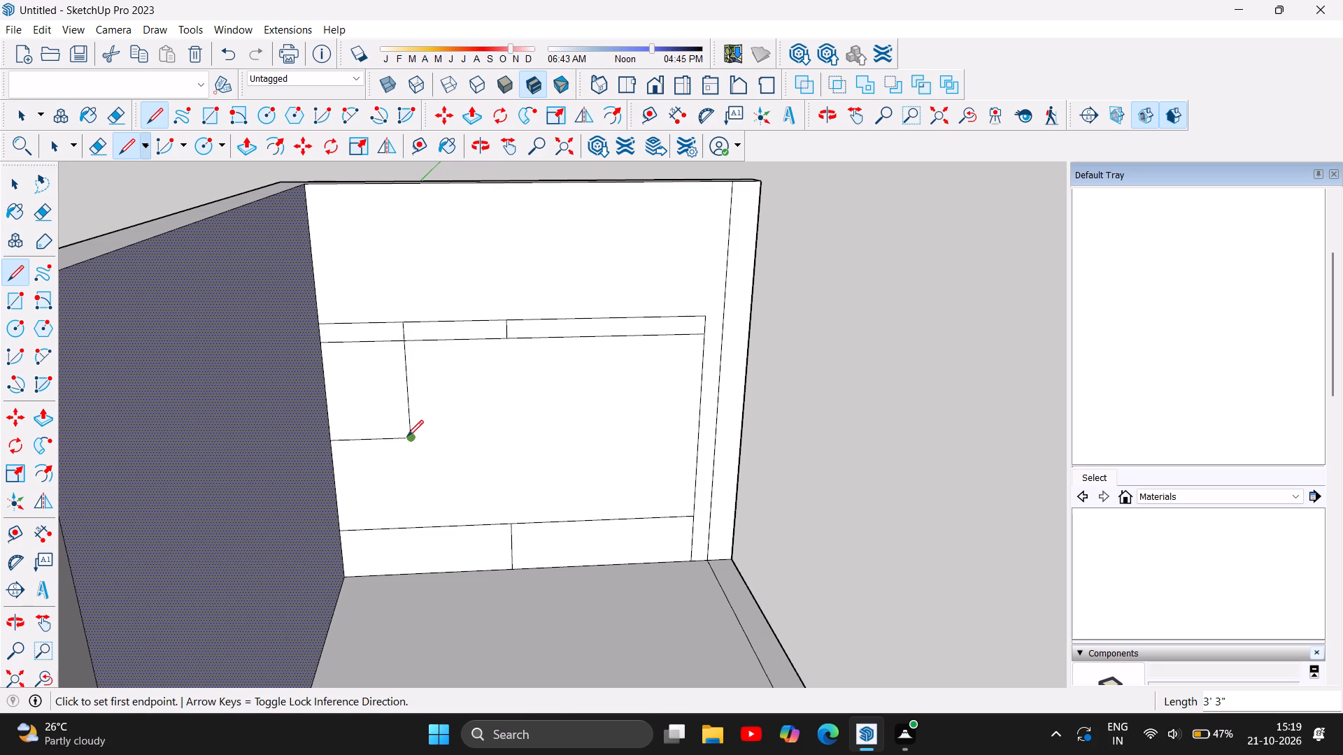
left_click(407, 436)
left_click(418, 526)
Draw a 2' horizontal line from the new vertical's upper midpoint toward the dark side wall and a vertical through its end, spanning strip and panel.
scroll(367, 559, "down", 4)
scroll(368, 598, "up", 2)
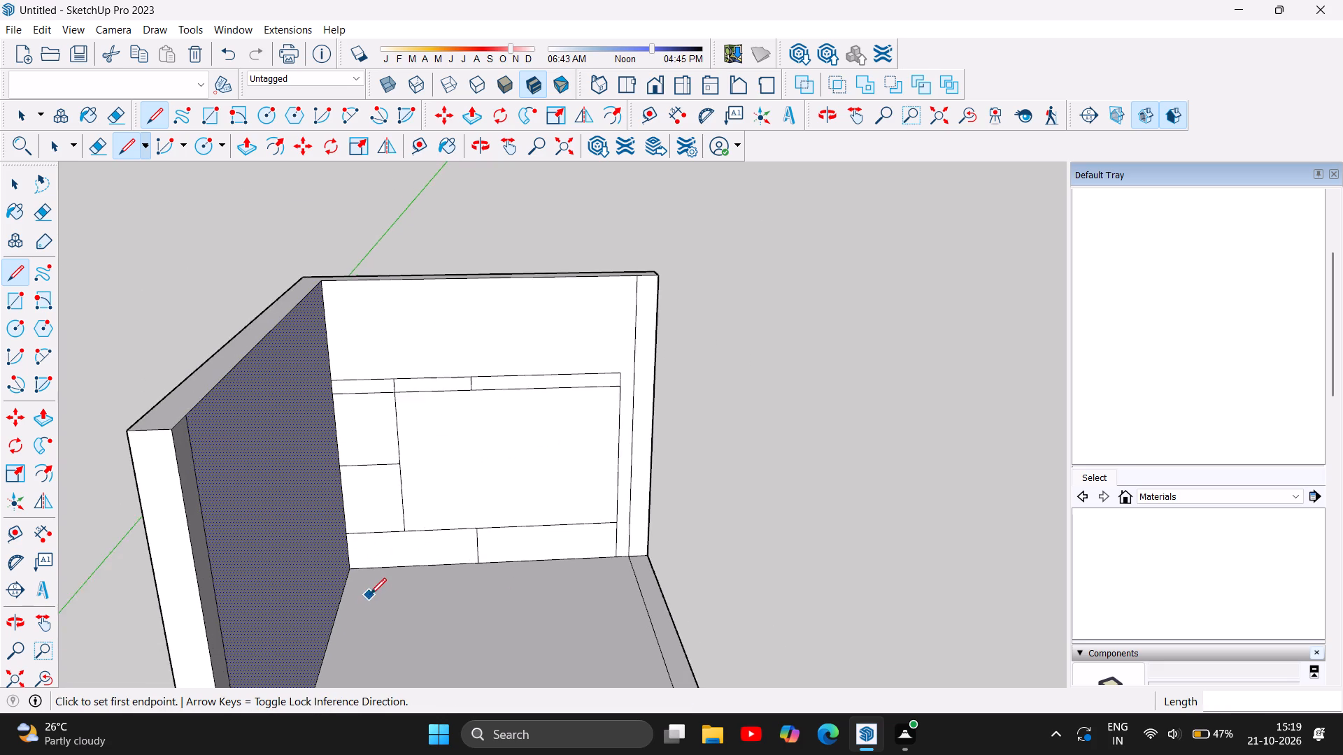
scroll(370, 594, "up", 2)
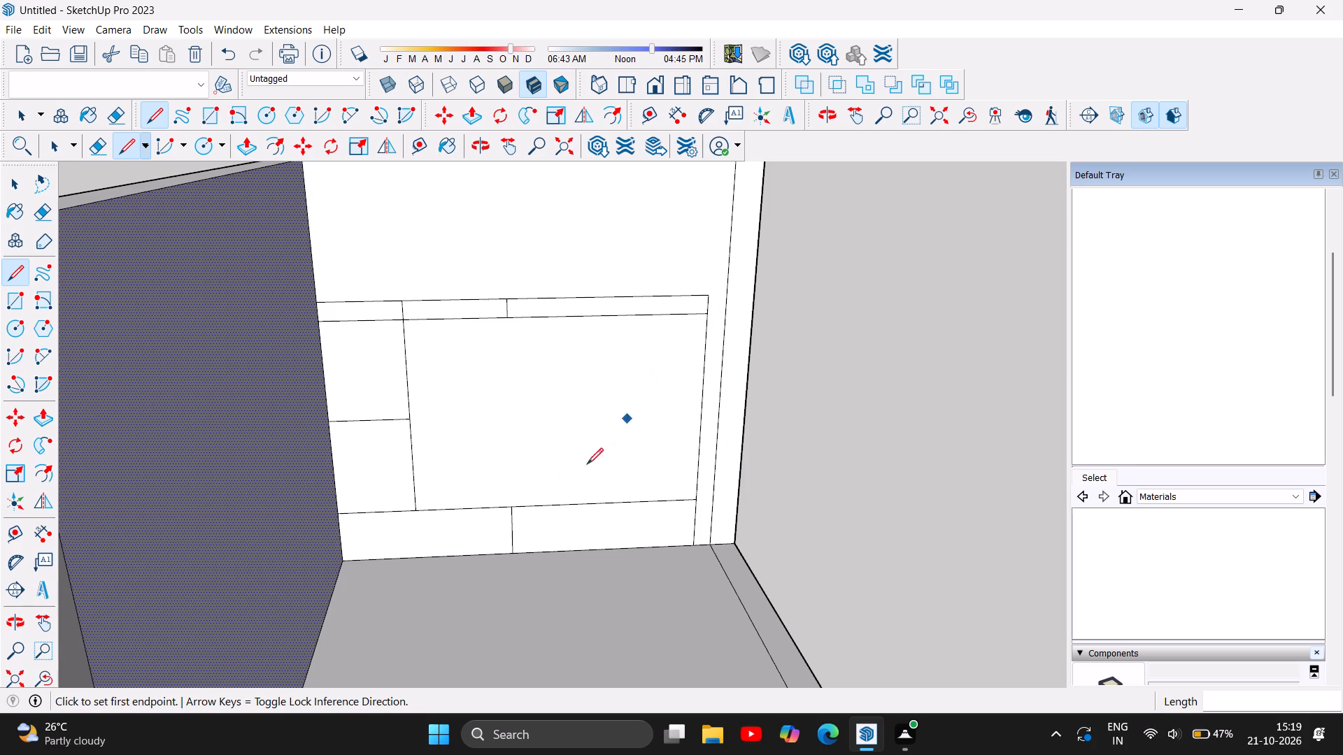
scroll(455, 433, "down", 2)
scroll(502, 591, "down", 2)
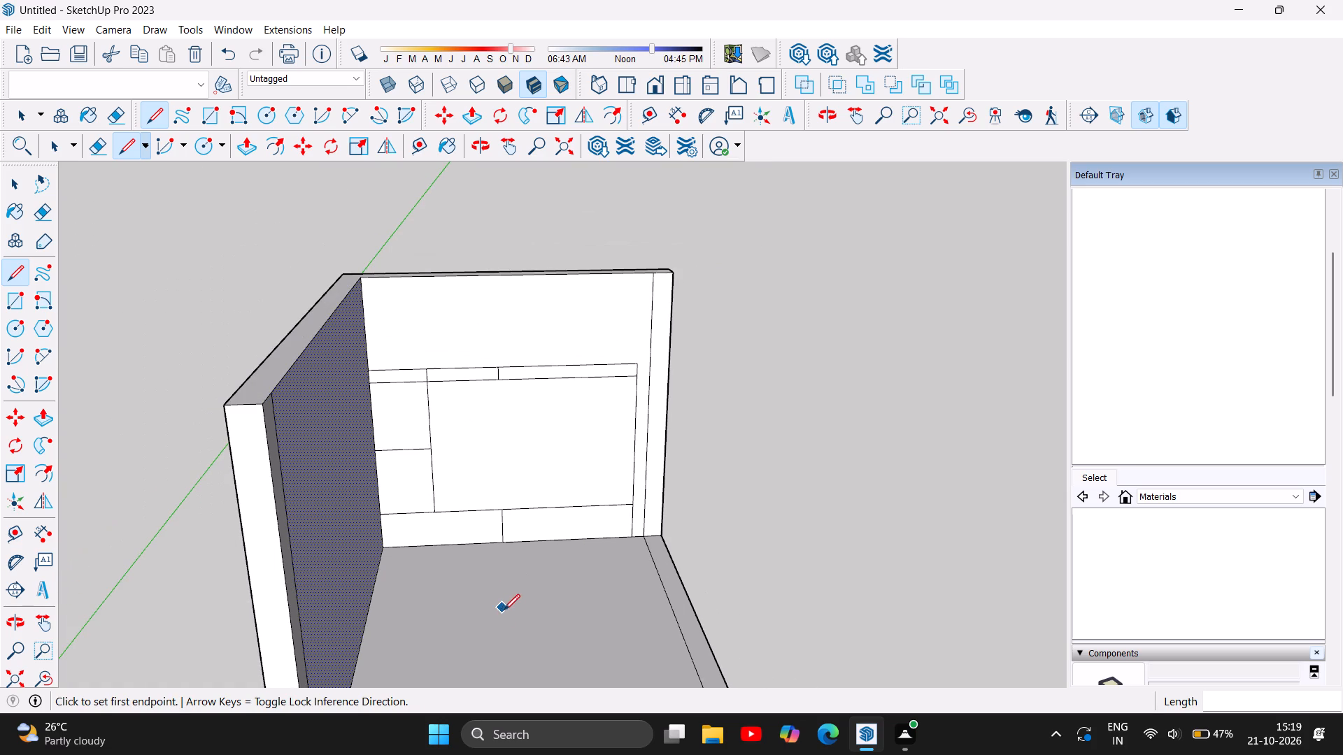
scroll(455, 617, "up", 2)
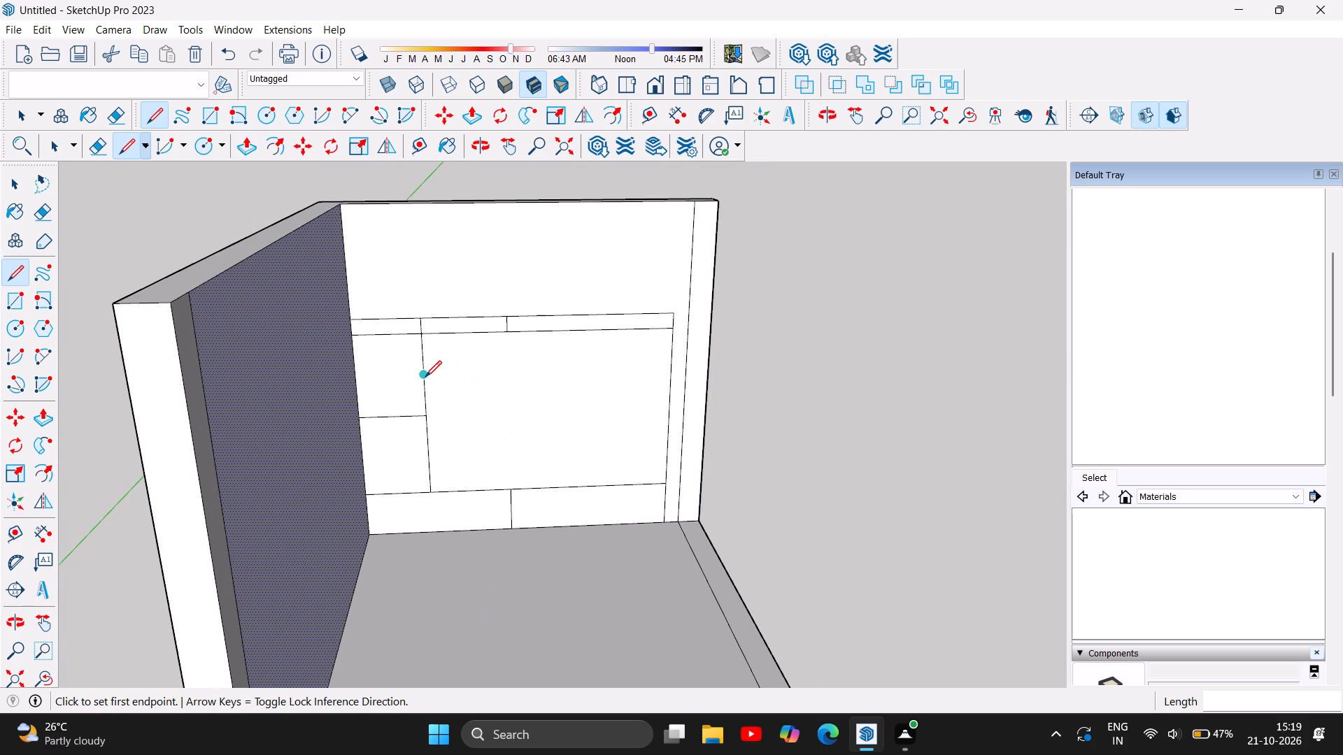
left_click(425, 377)
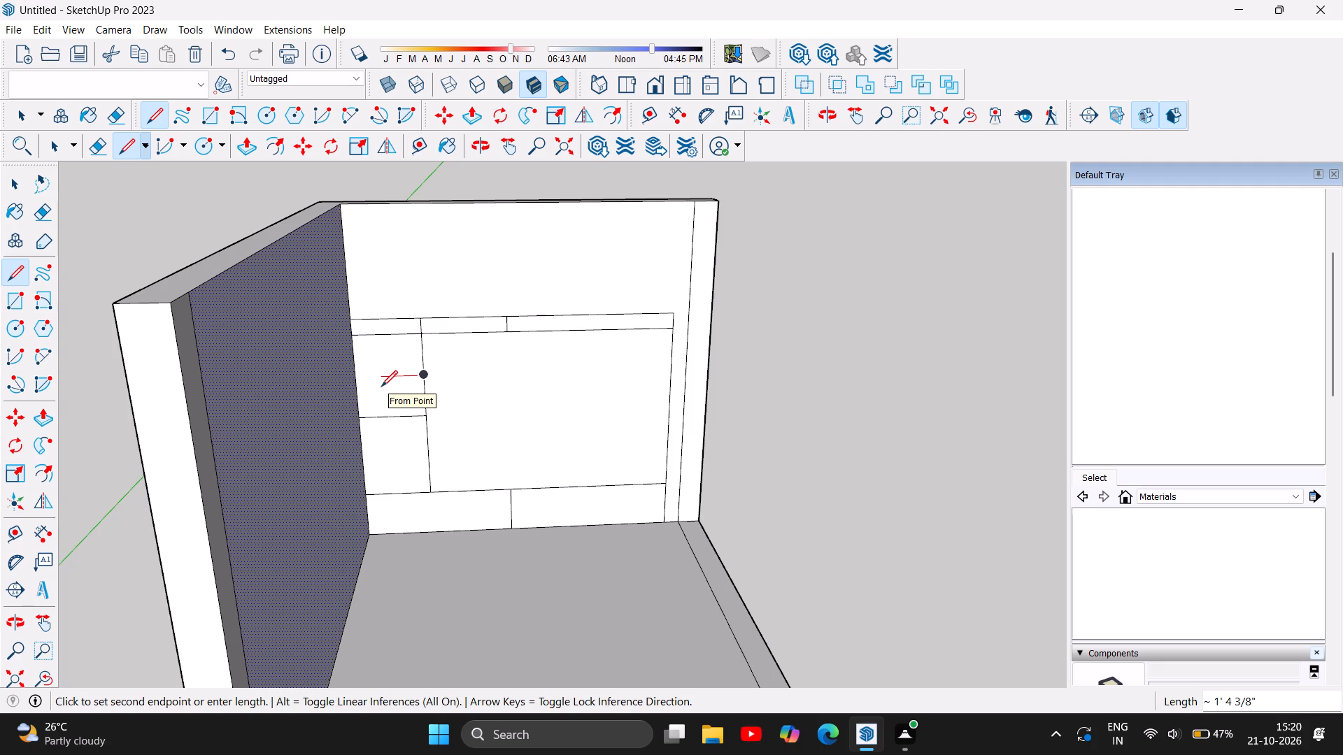
type("2'")
key("Return")
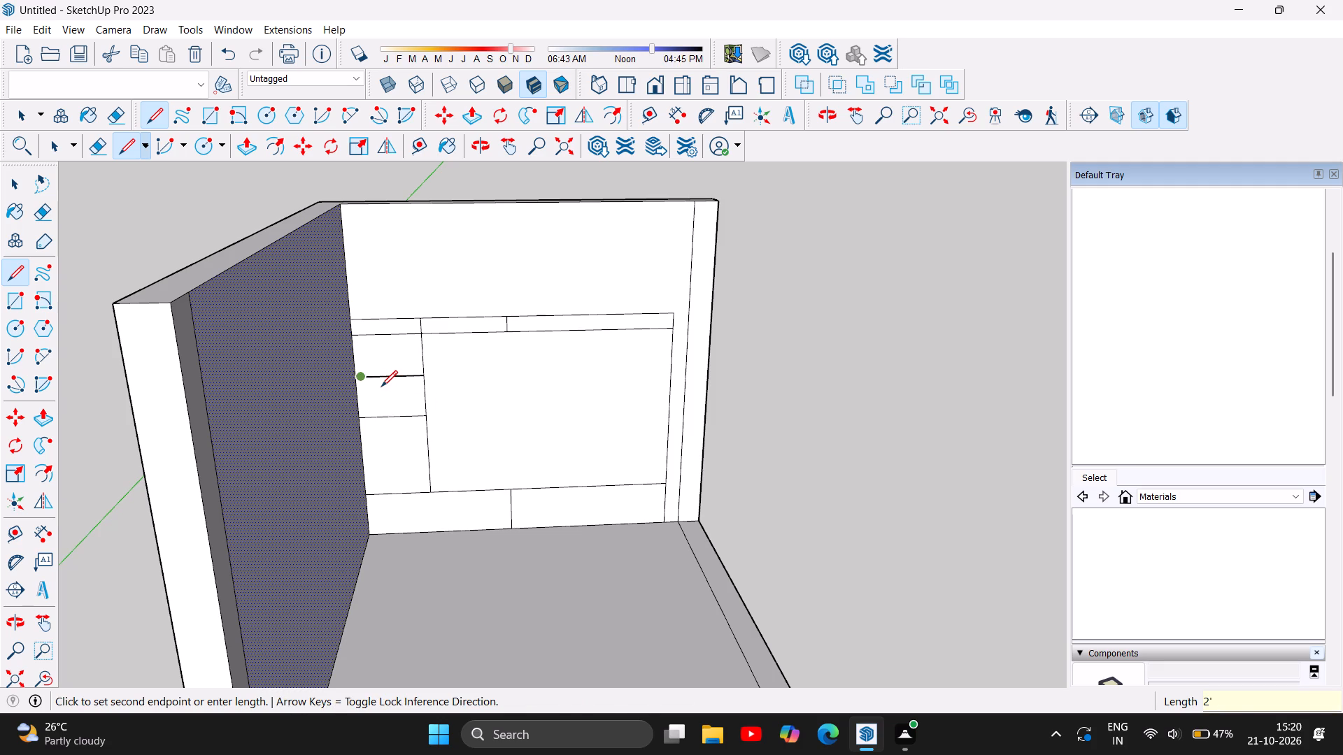
left_click(376, 494)
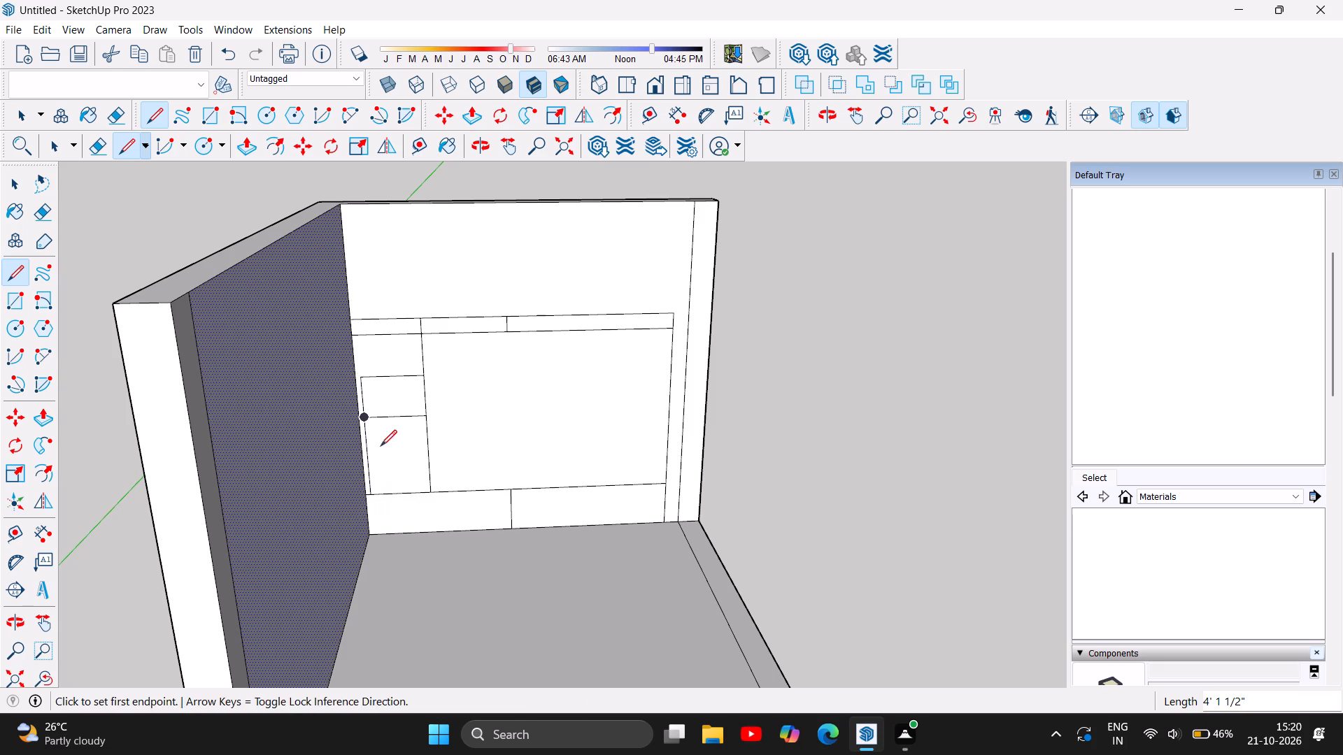
left_click(360, 380)
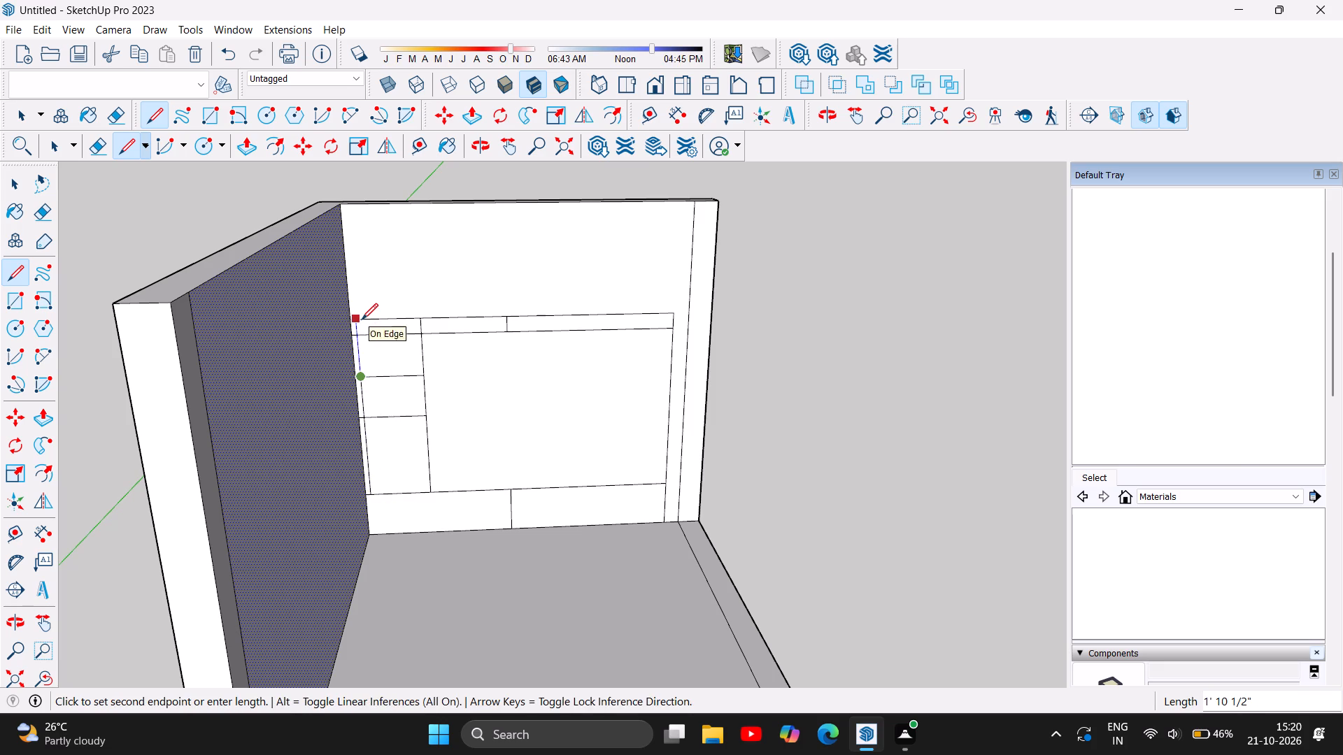
left_click(362, 319)
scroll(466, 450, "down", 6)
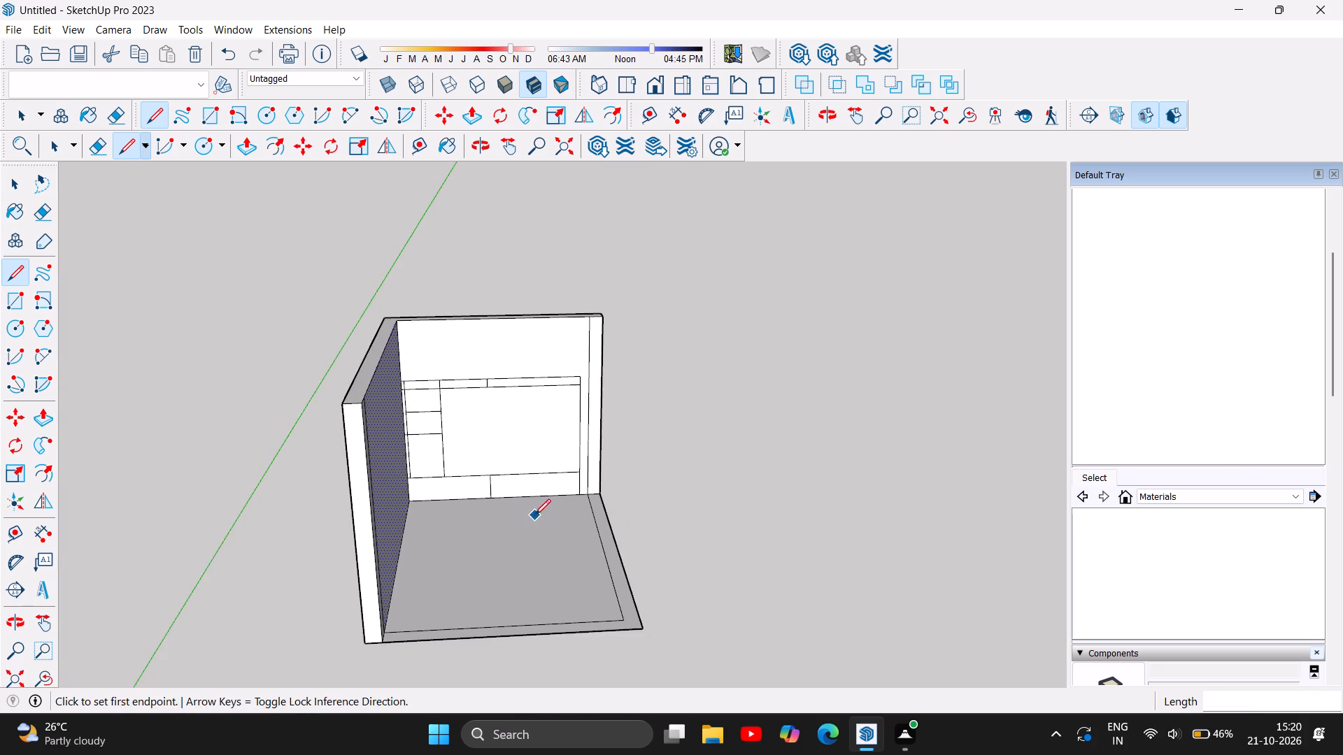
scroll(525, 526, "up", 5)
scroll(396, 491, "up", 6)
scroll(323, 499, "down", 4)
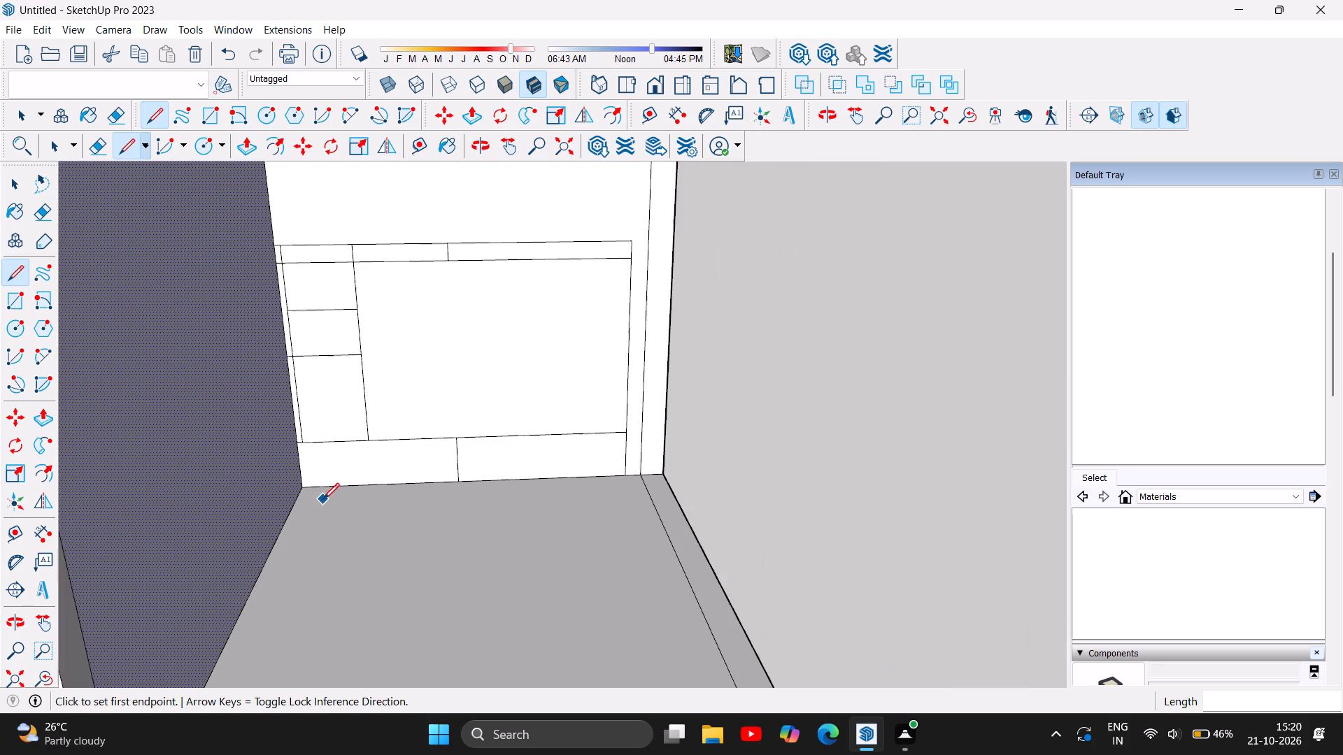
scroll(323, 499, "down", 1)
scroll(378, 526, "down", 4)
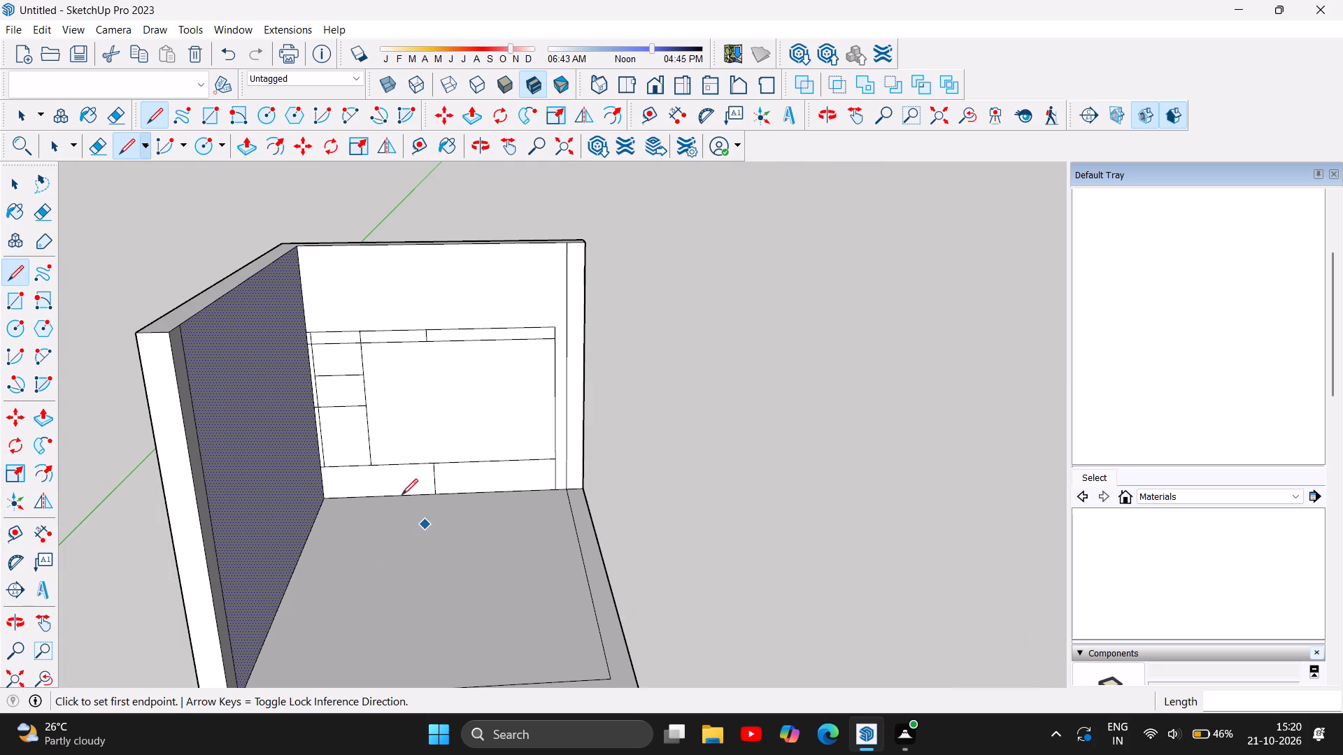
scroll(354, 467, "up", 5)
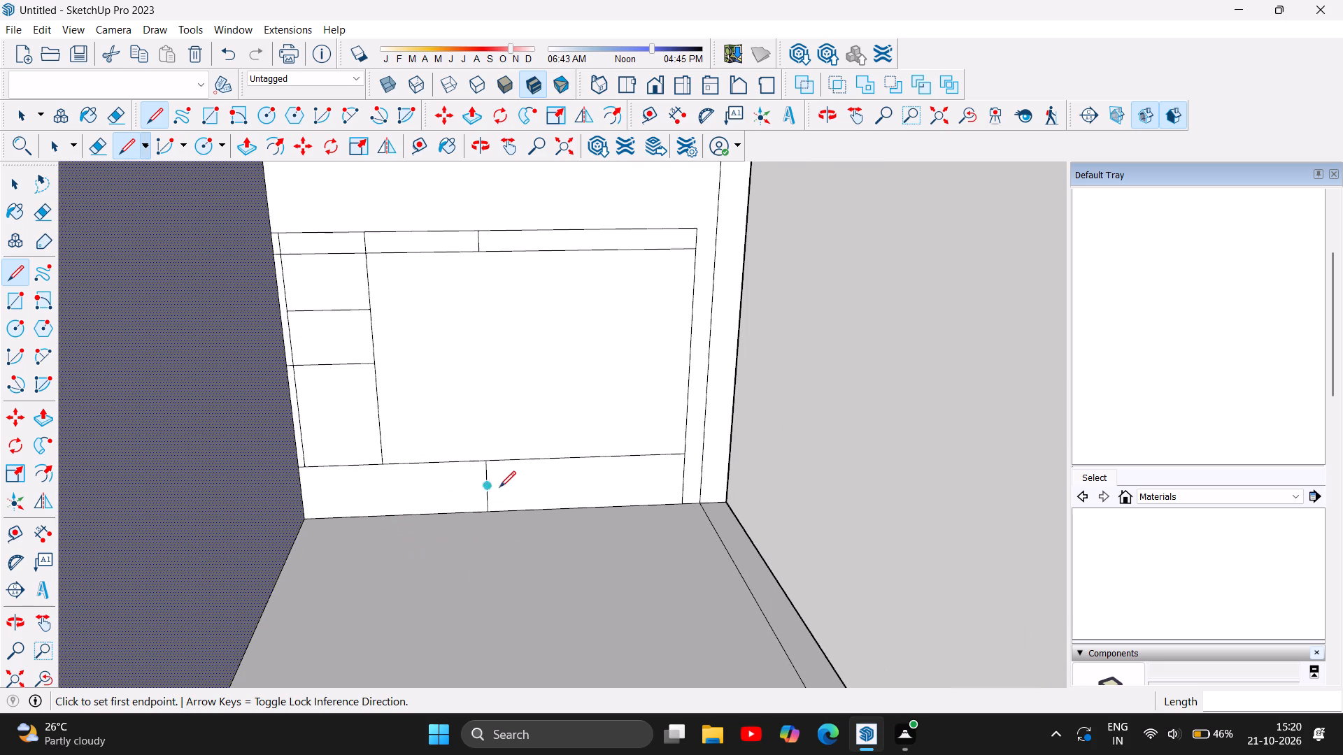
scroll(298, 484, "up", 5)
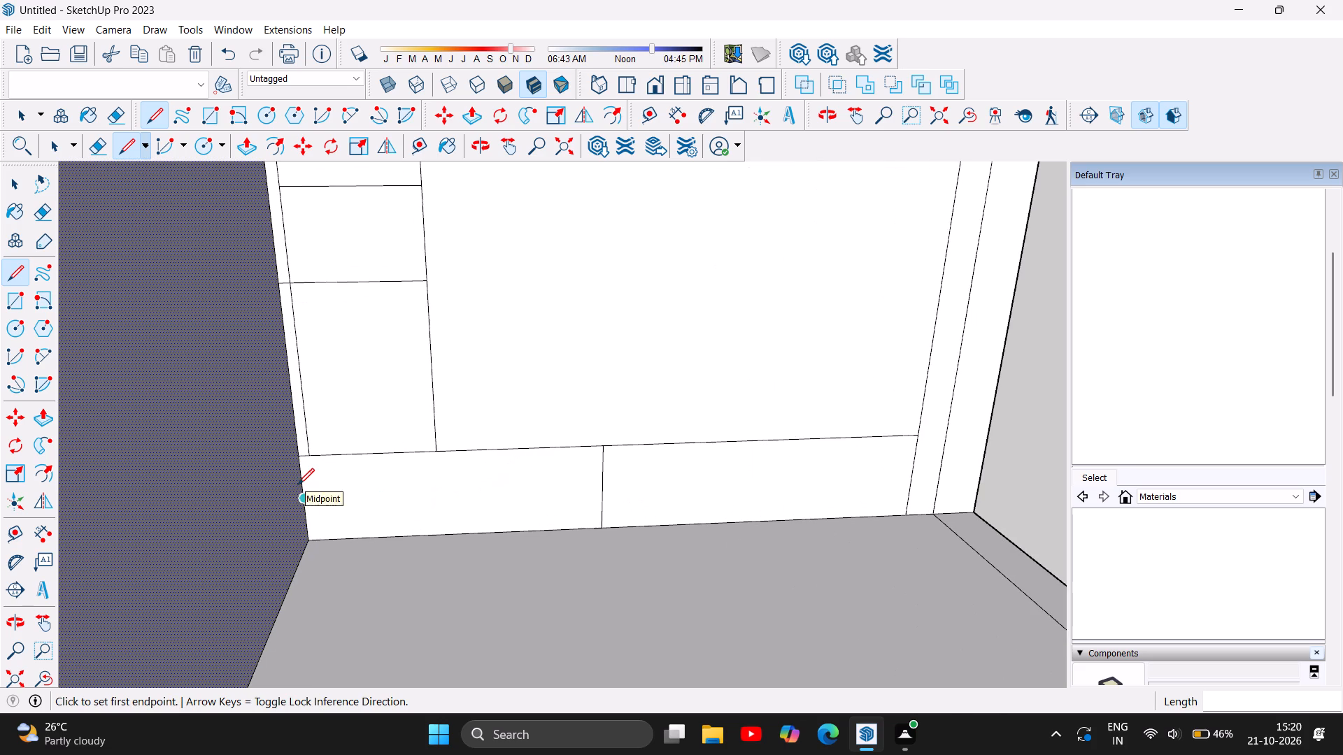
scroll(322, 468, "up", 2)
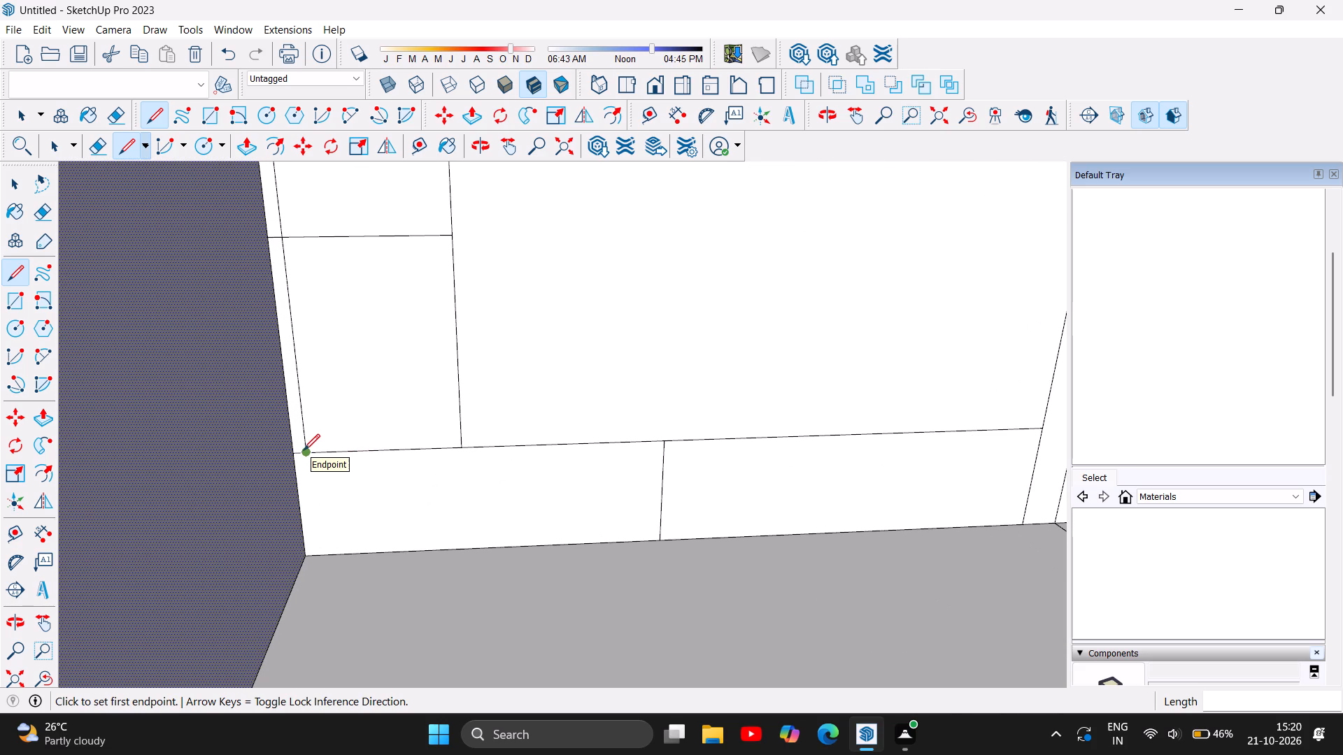
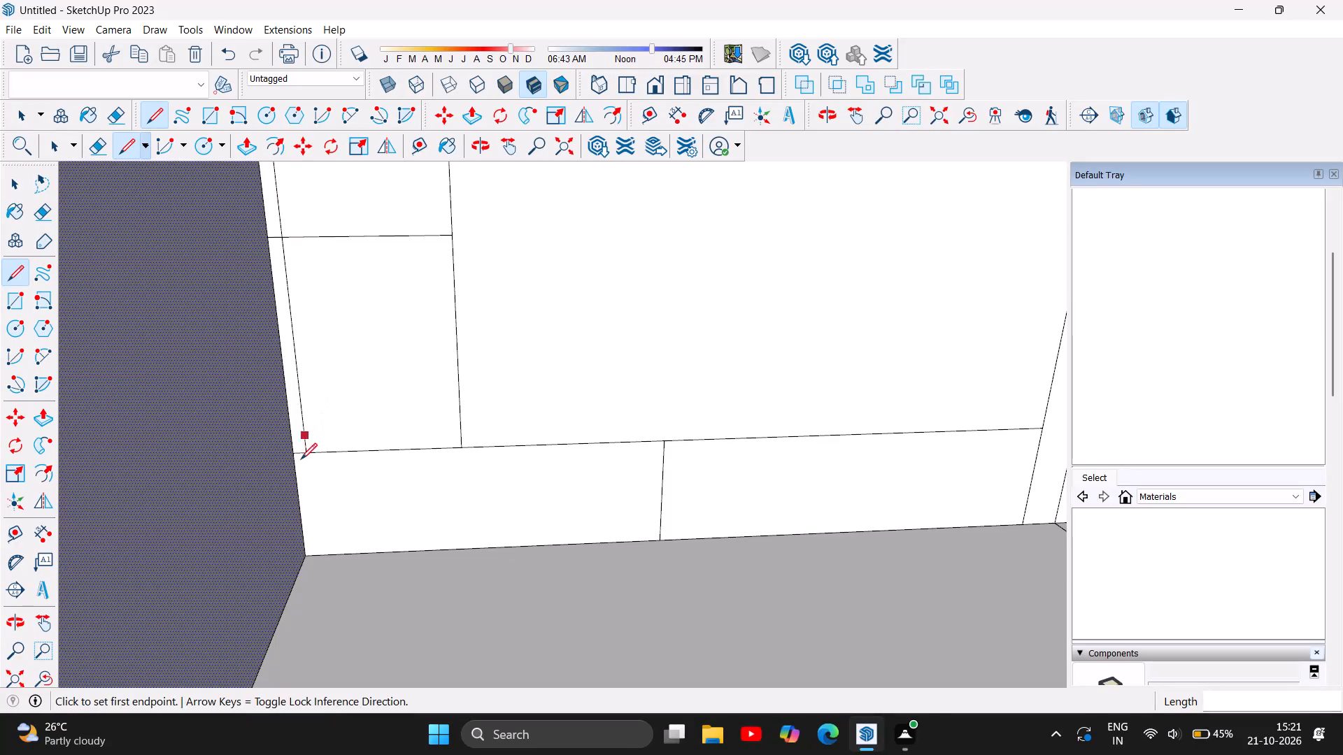
Draw a 10" vertical down from the side compartments' outer bottom corner and a horizontal about 10'1" long from its end to the outline's opposite edge.
scroll(314, 536, "down", 5)
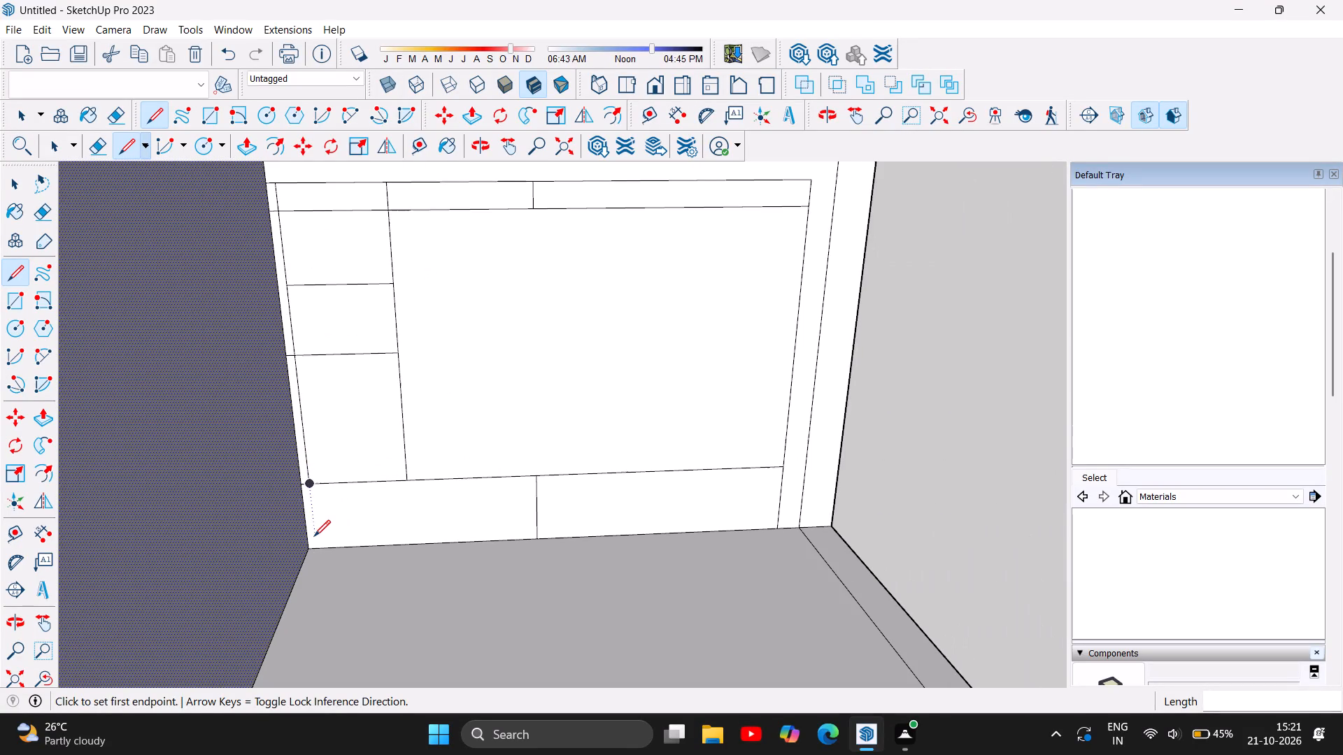
scroll(299, 487, "up", 8)
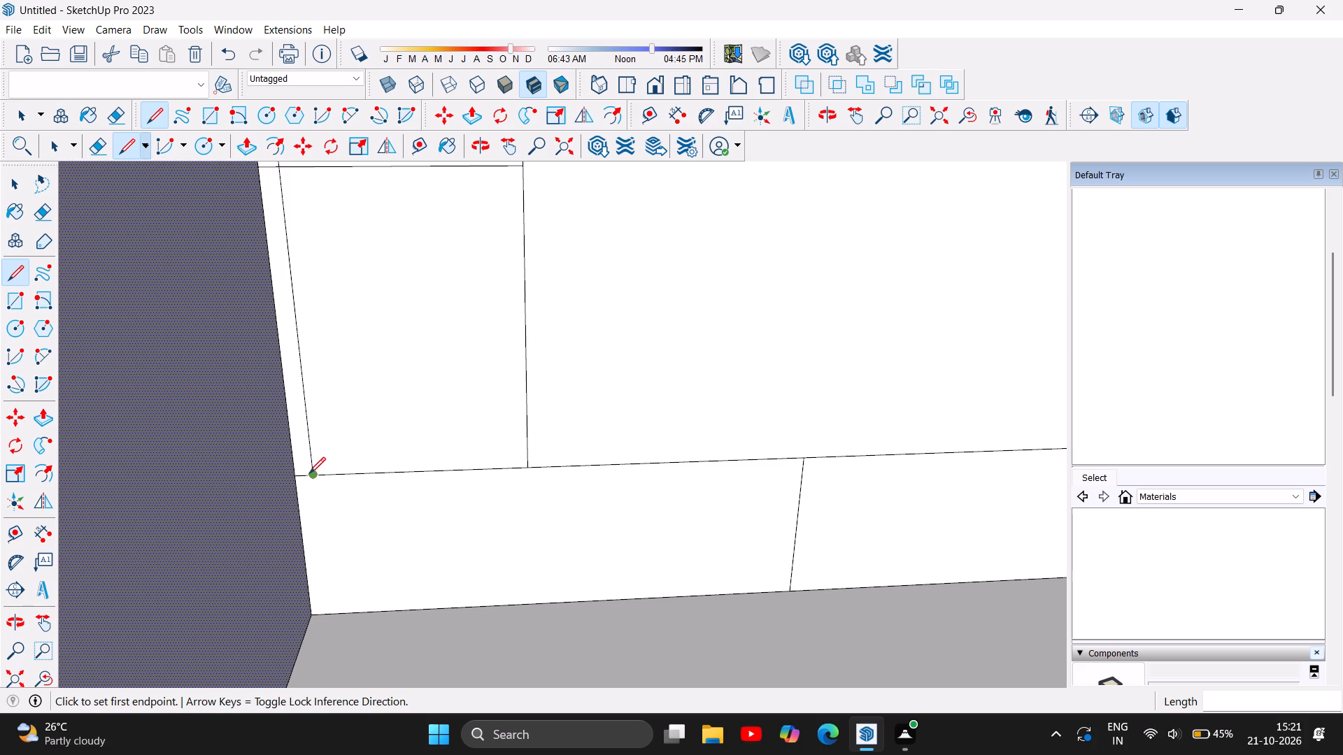
left_click(311, 475)
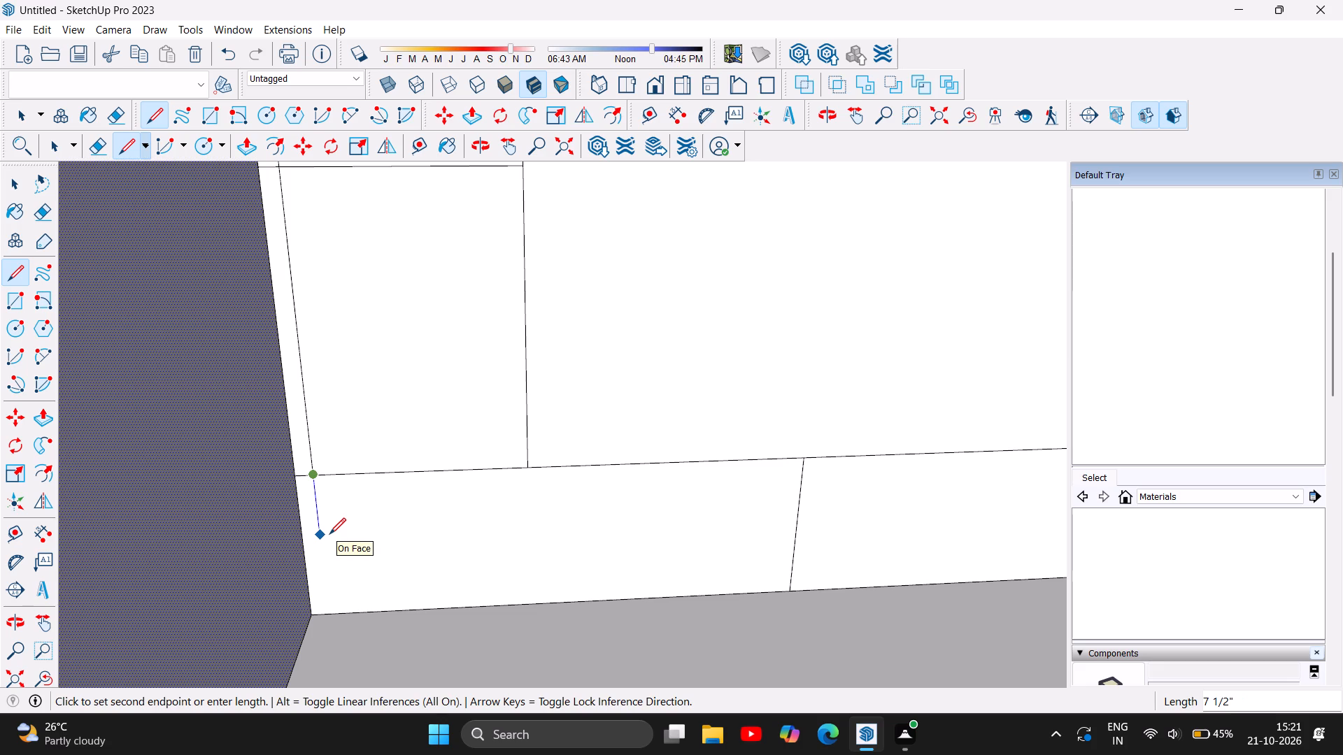
type("10")
key("Return")
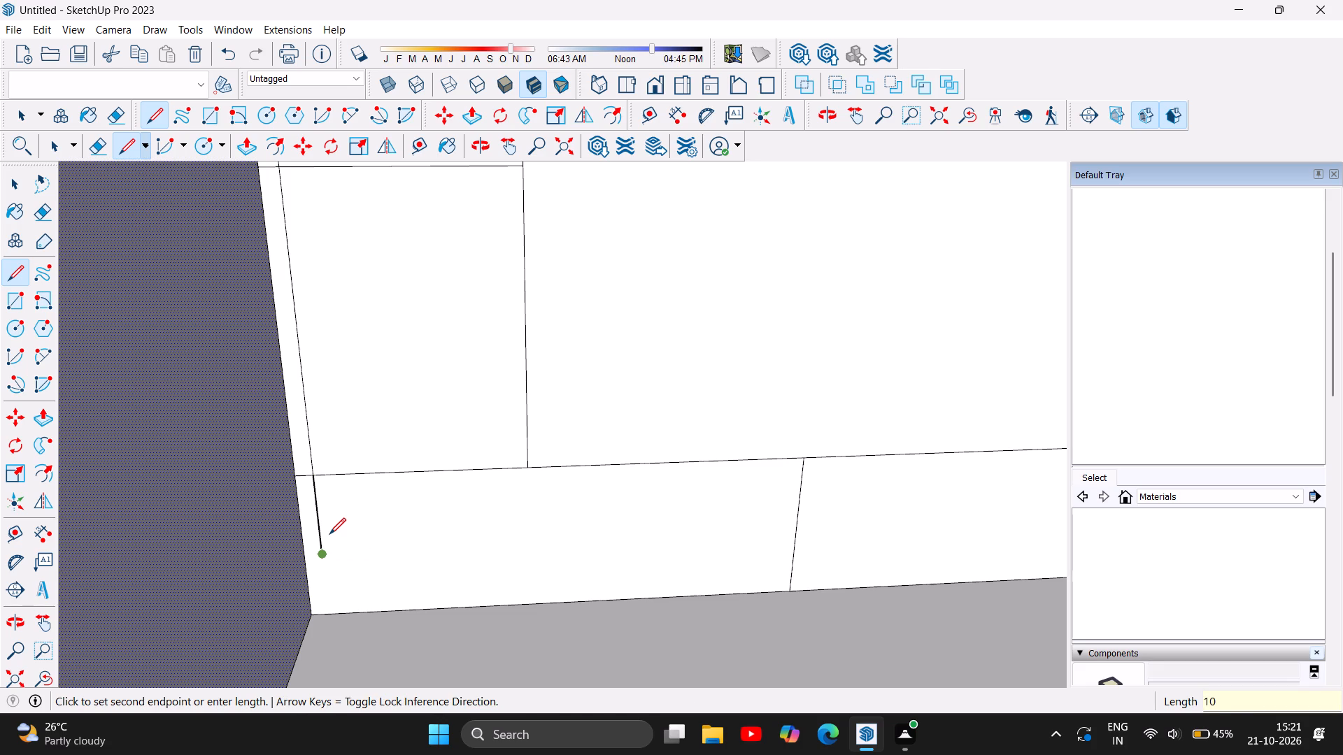
scroll(562, 549, "down", 4)
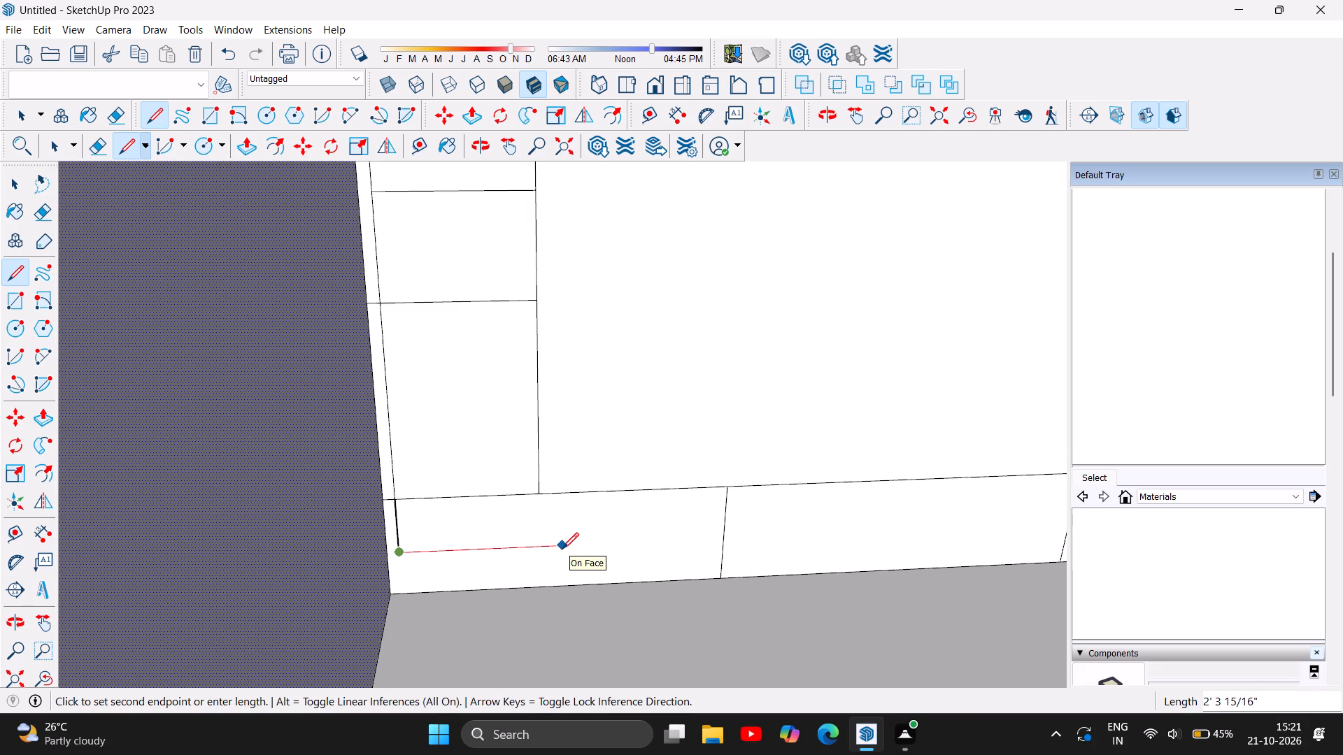
scroll(562, 549, "down", 6)
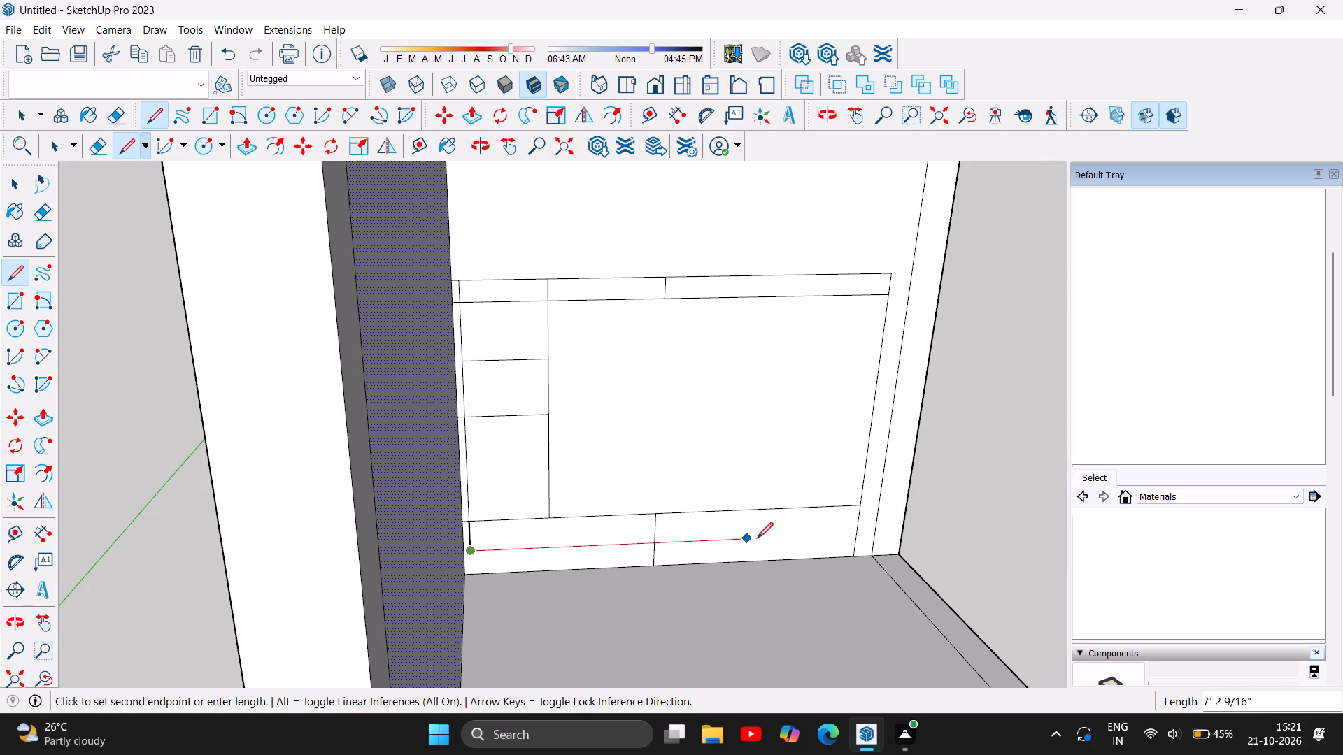
left_click(854, 532)
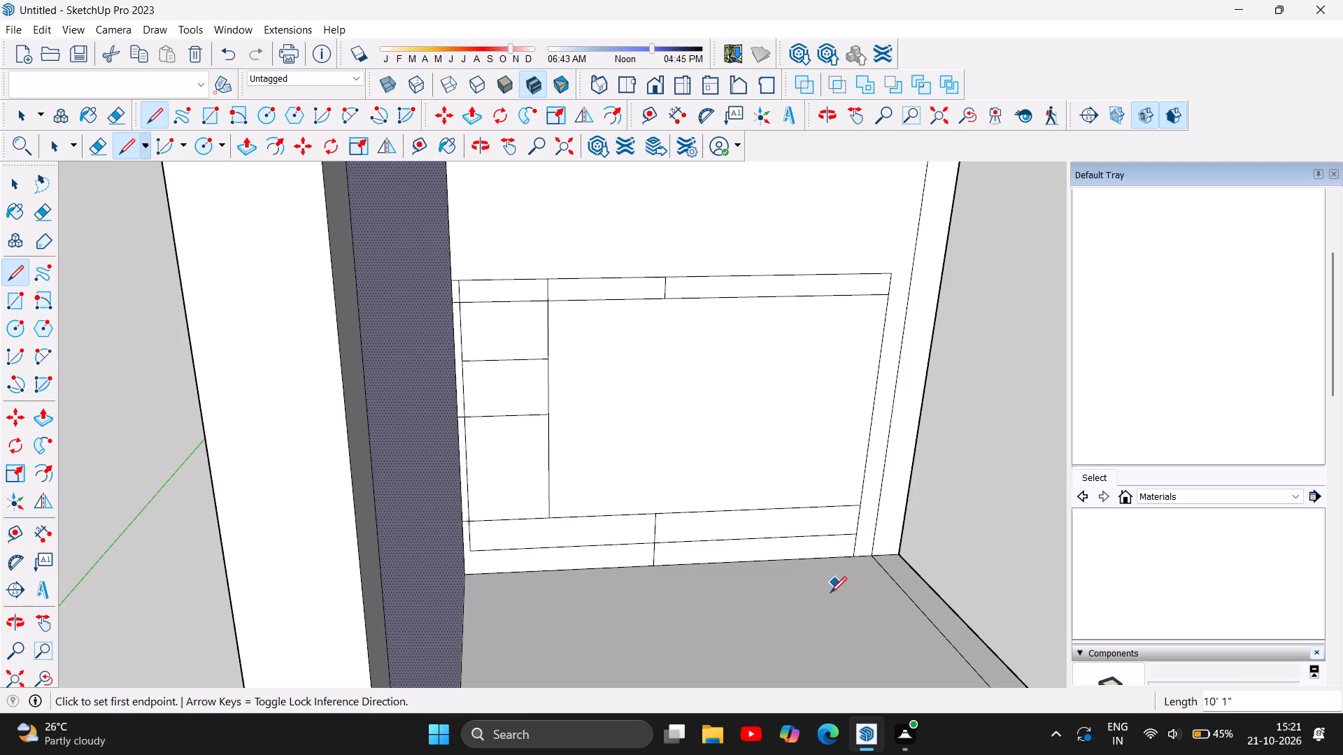
Delete the bottom band's centre divider segment and the outline's far vertical segment, both between the new horizontal line and the floor.
scroll(466, 568, "down", 5)
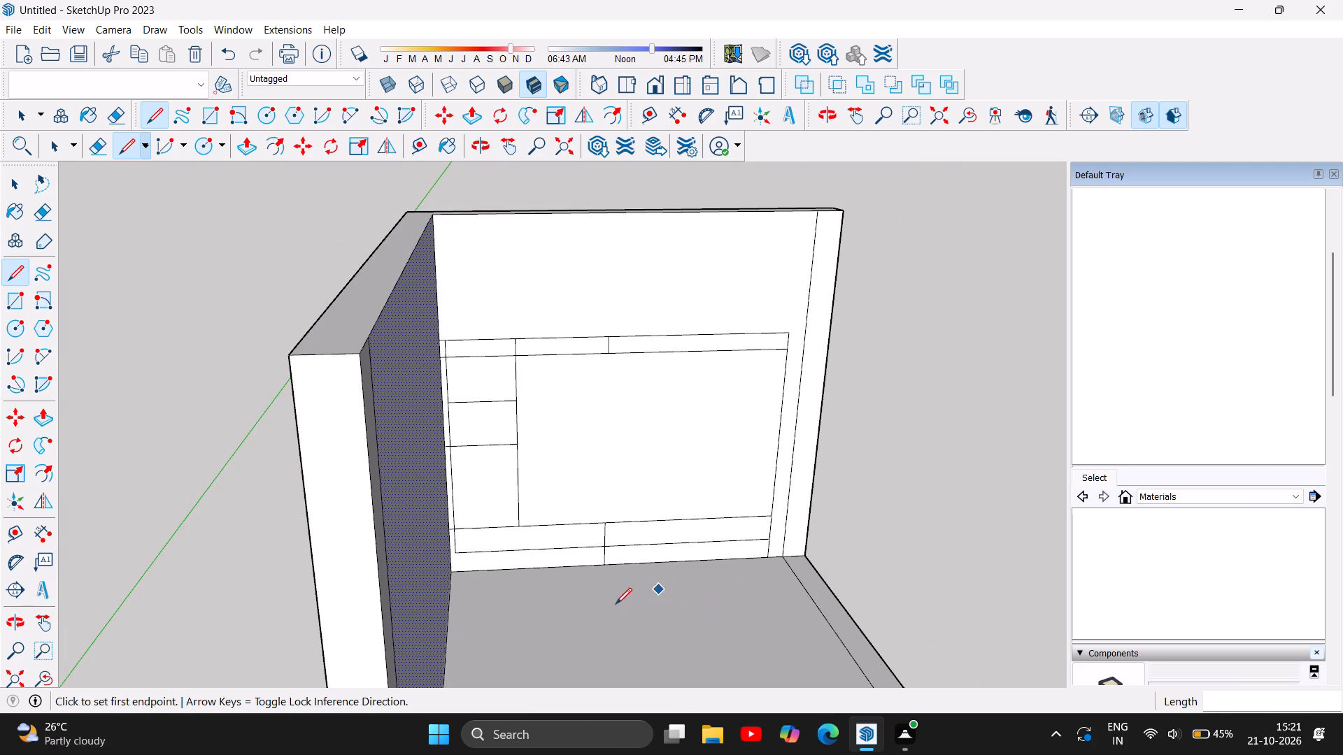
scroll(574, 611, "down", 3)
scroll(762, 617, "up", 6)
scroll(611, 560, "up", 3)
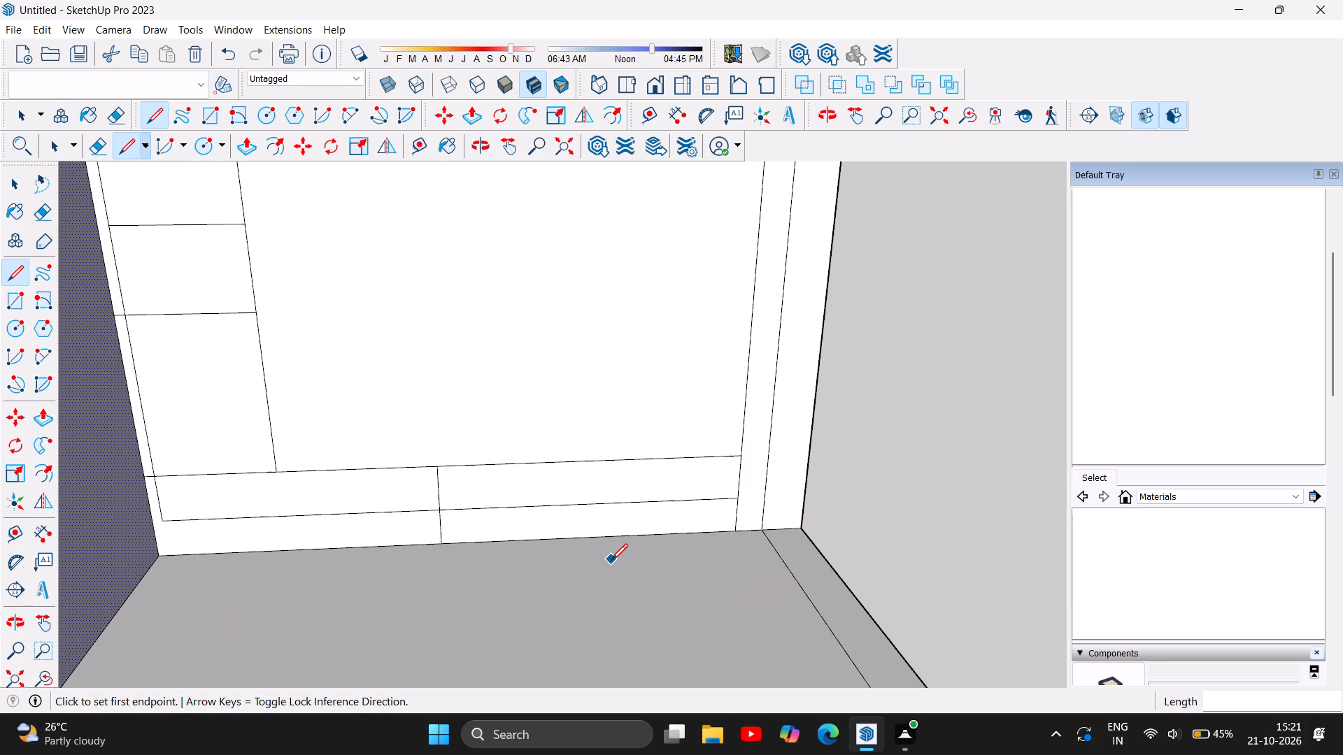
scroll(329, 465, "down", 4)
scroll(402, 575, "down", 4)
scroll(404, 587, "up", 2)
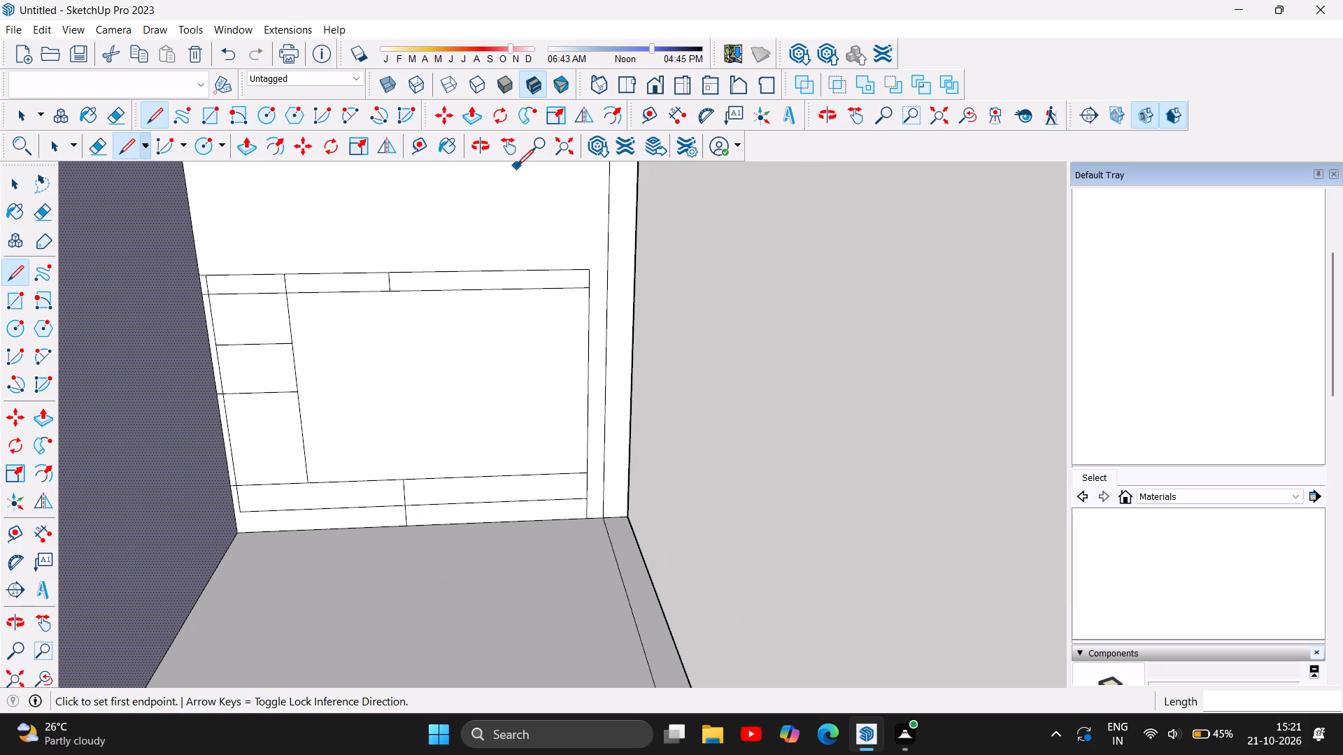
left_click(481, 148)
left_click_drag(550, 633, 527, 526)
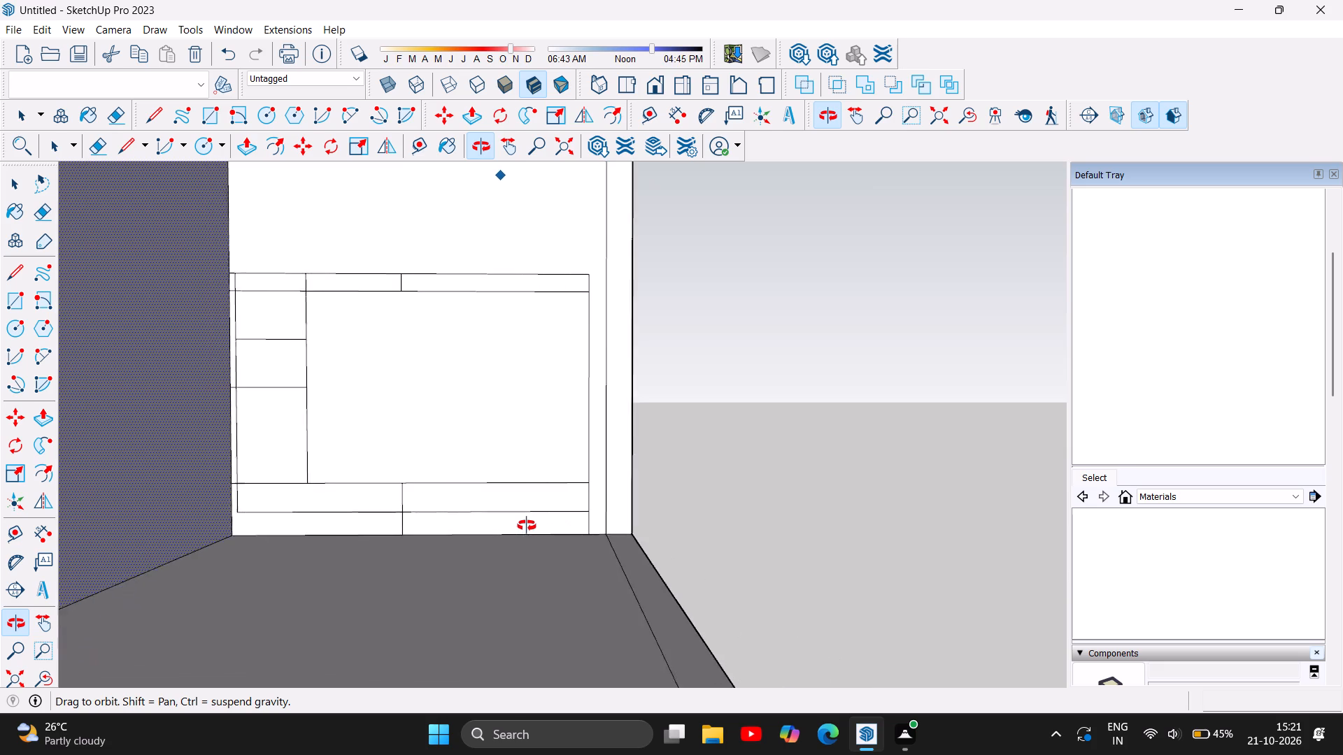
left_click_drag(527, 526, 541, 532)
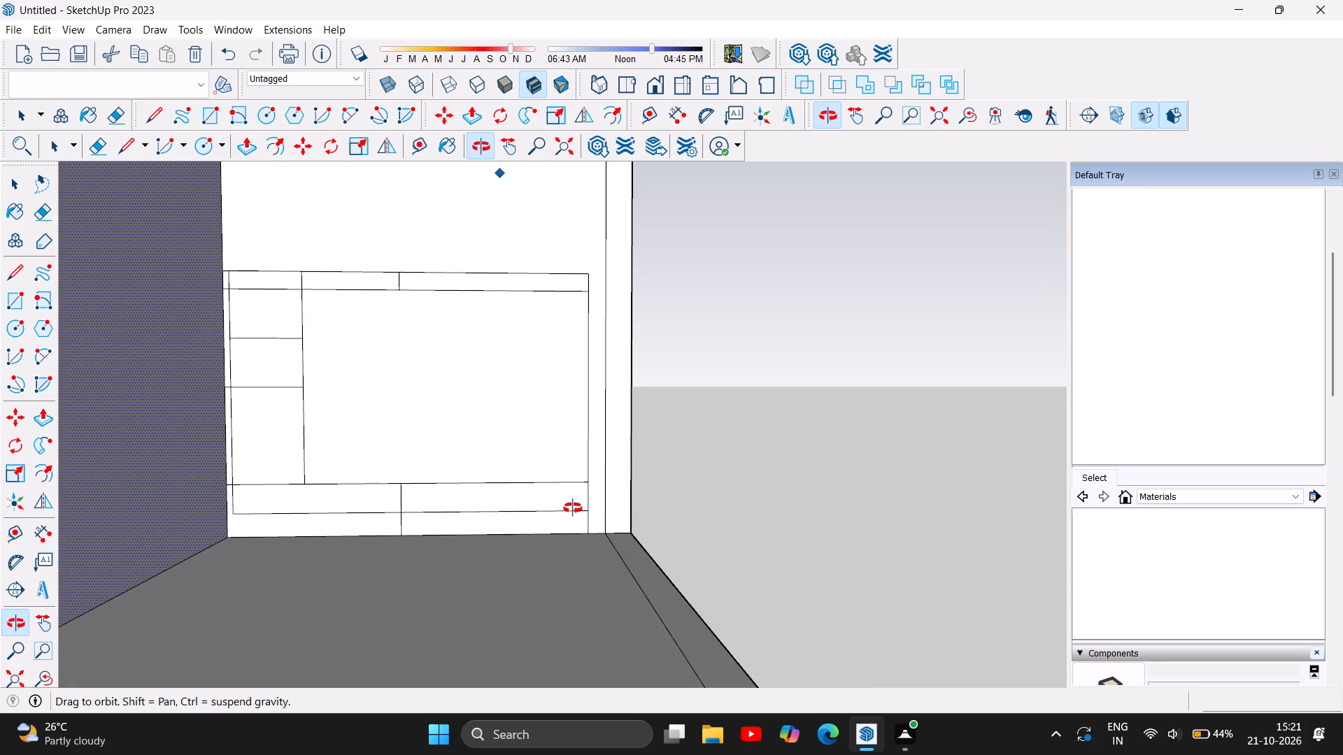
scroll(574, 508, "down", 3)
scroll(340, 464, "up", 5)
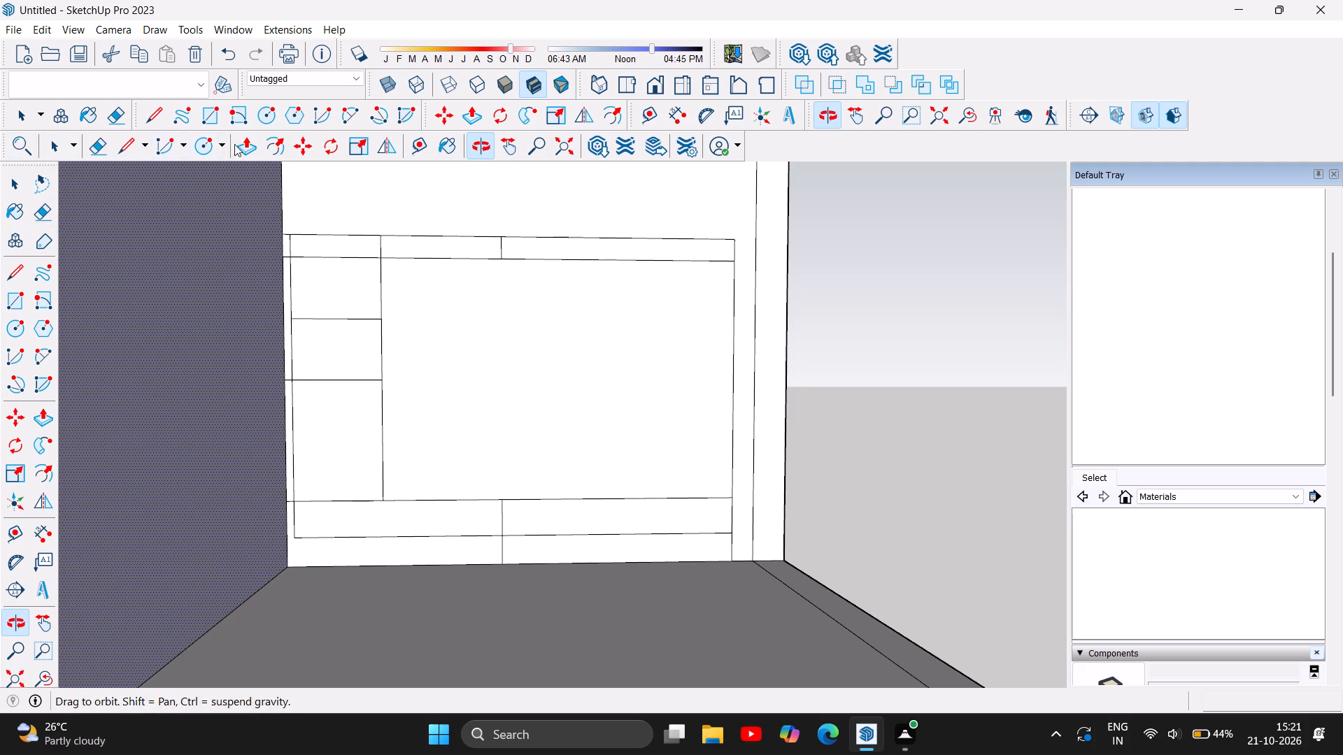
scroll(692, 608, "down", 1)
scroll(611, 574, "up", 2)
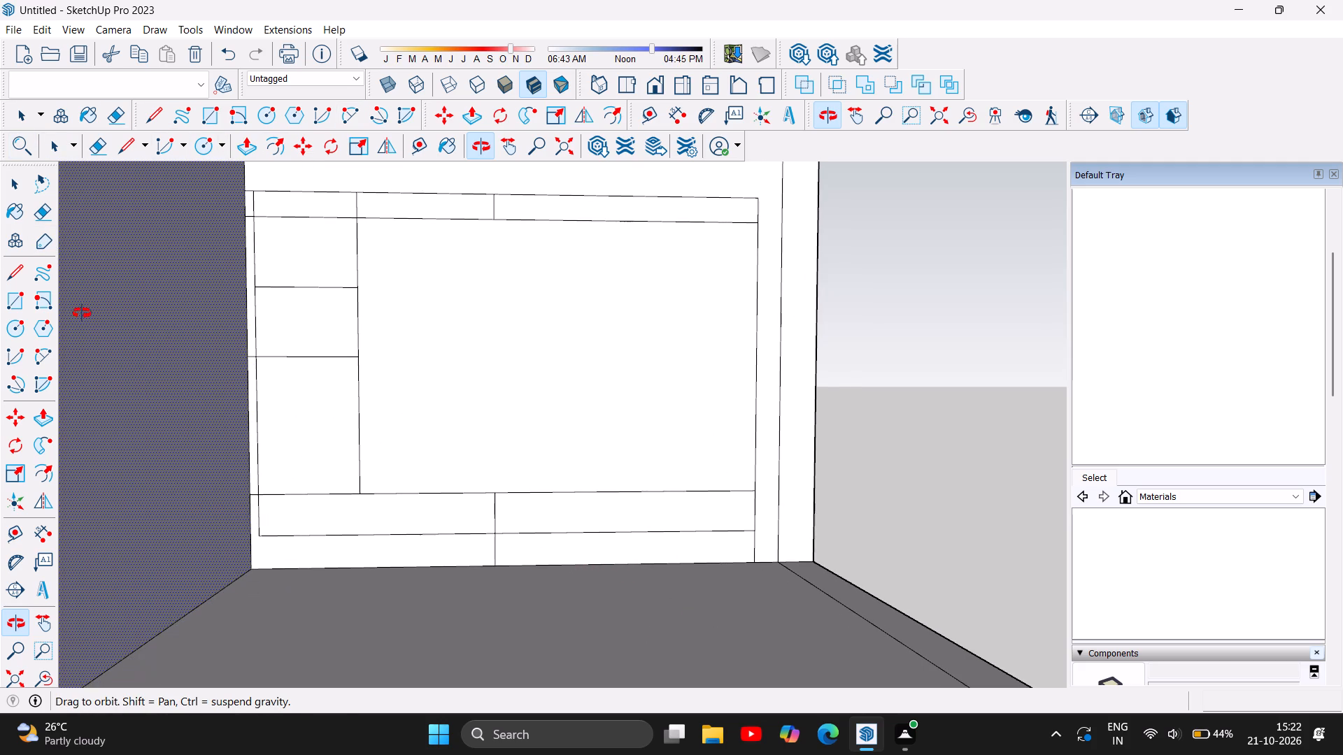
left_click(6, 190)
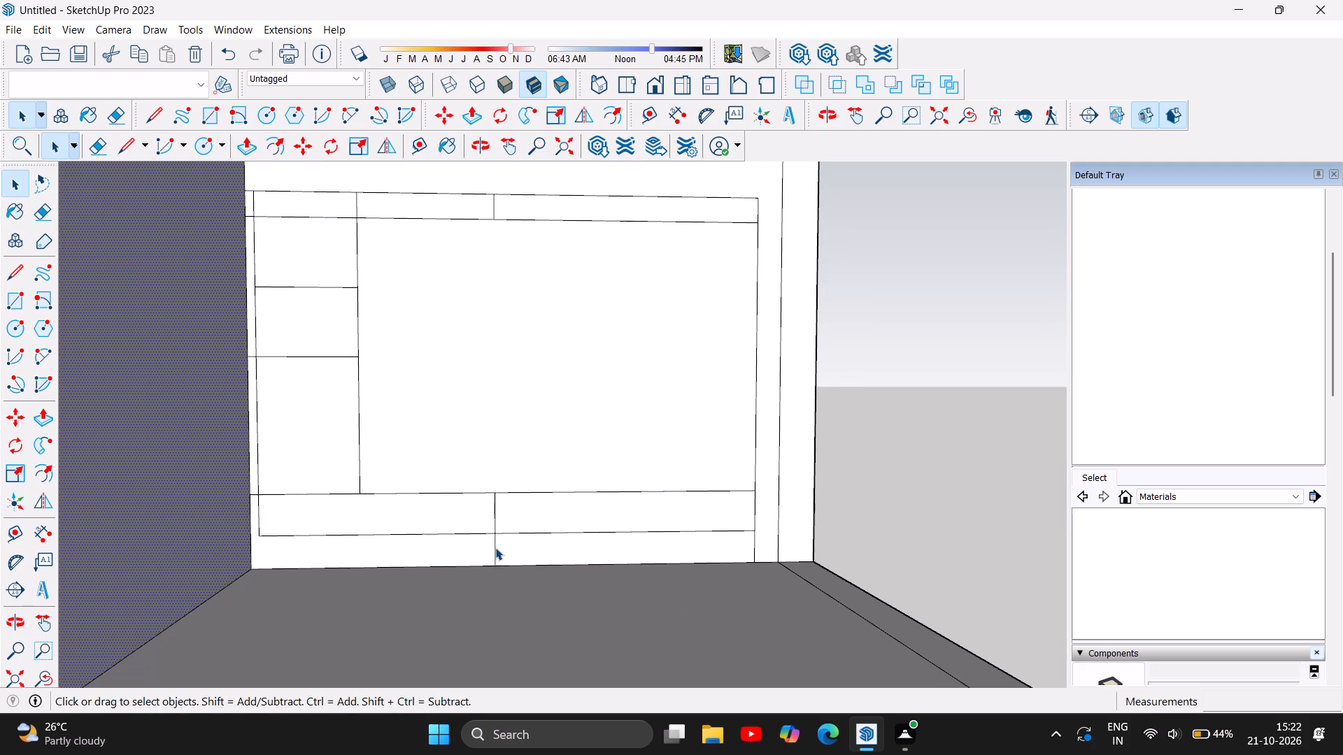
left_click(495, 550)
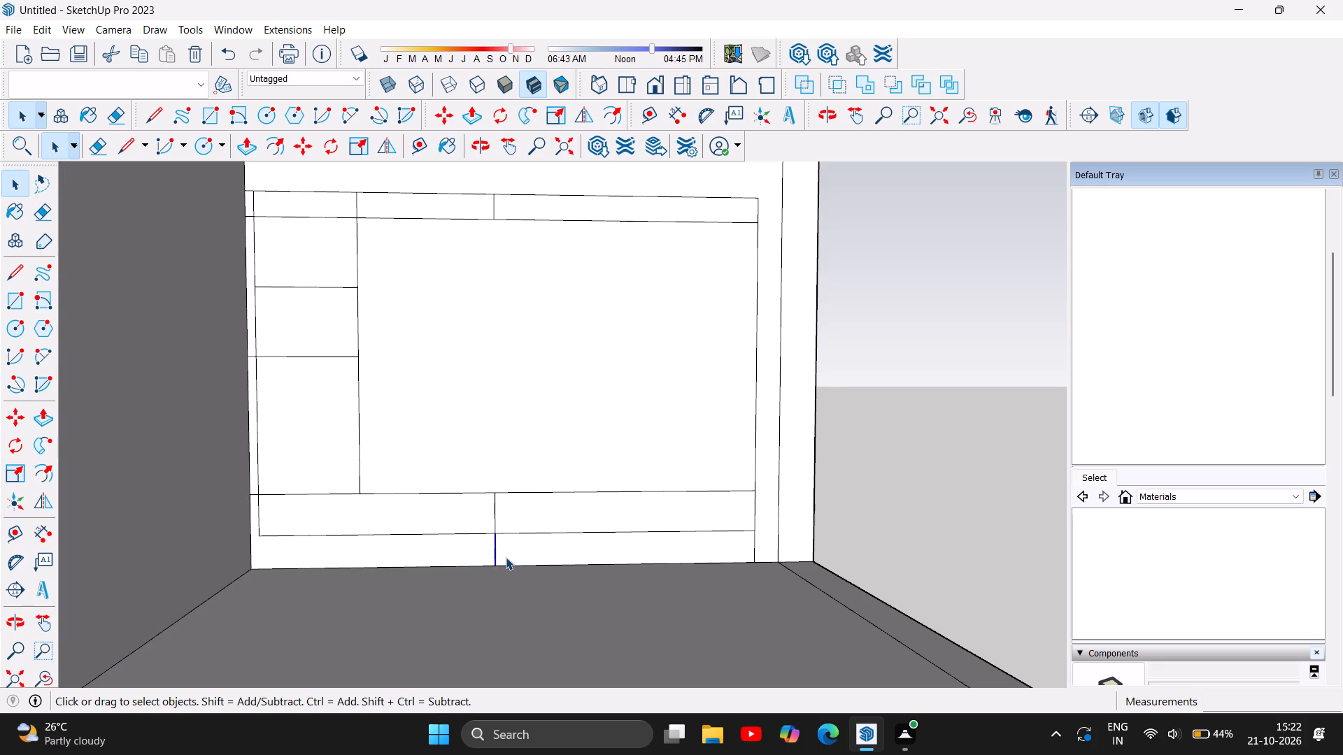
key("Delete")
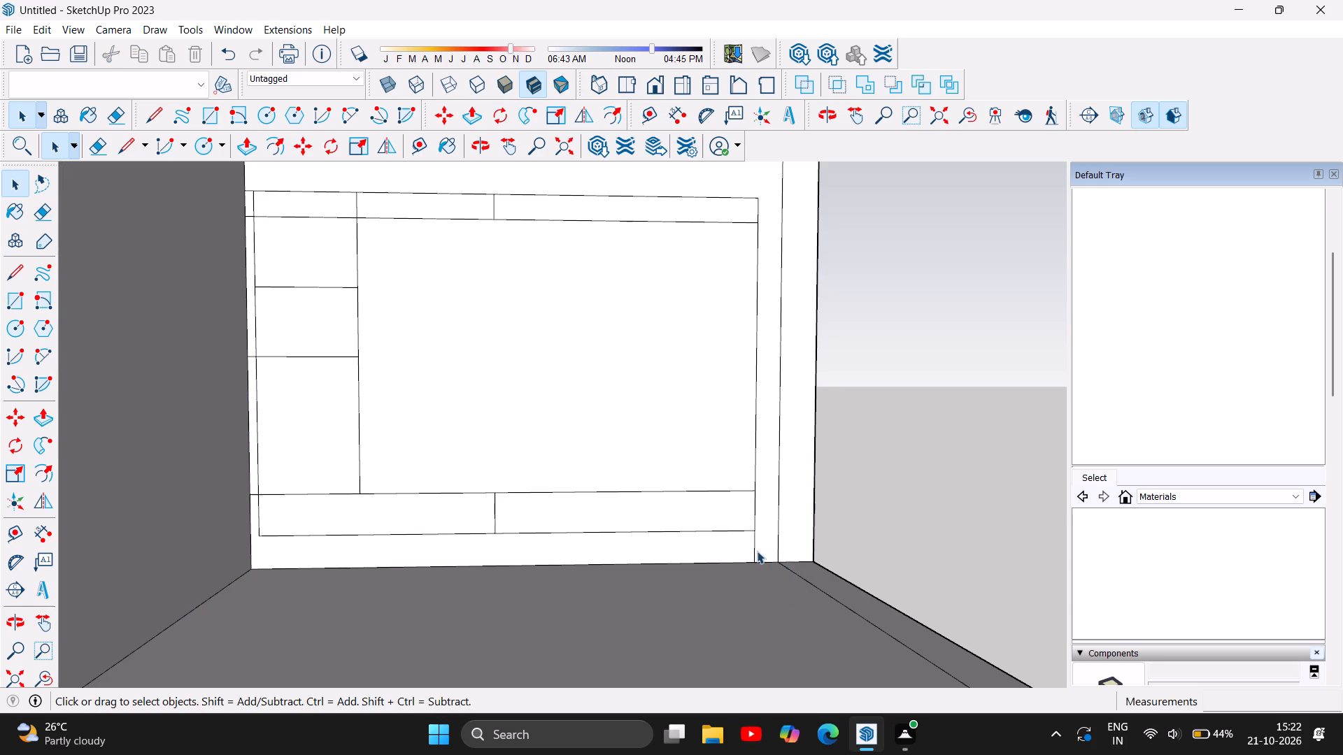
left_click(755, 549)
key("Delete")
Delete the two short segments joining the top strip's upper and lower edges to the dark side wall.
scroll(693, 546, "down", 2)
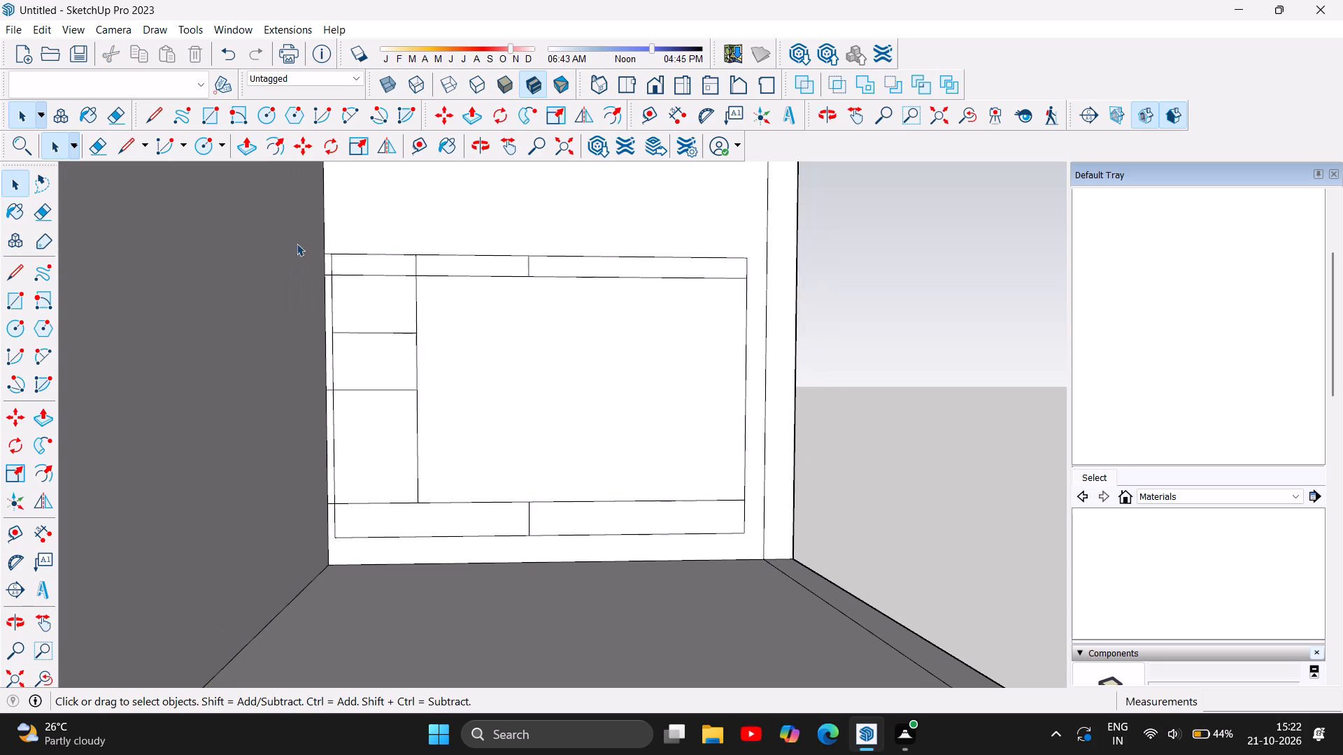
scroll(306, 271, "up", 9)
left_click(341, 247)
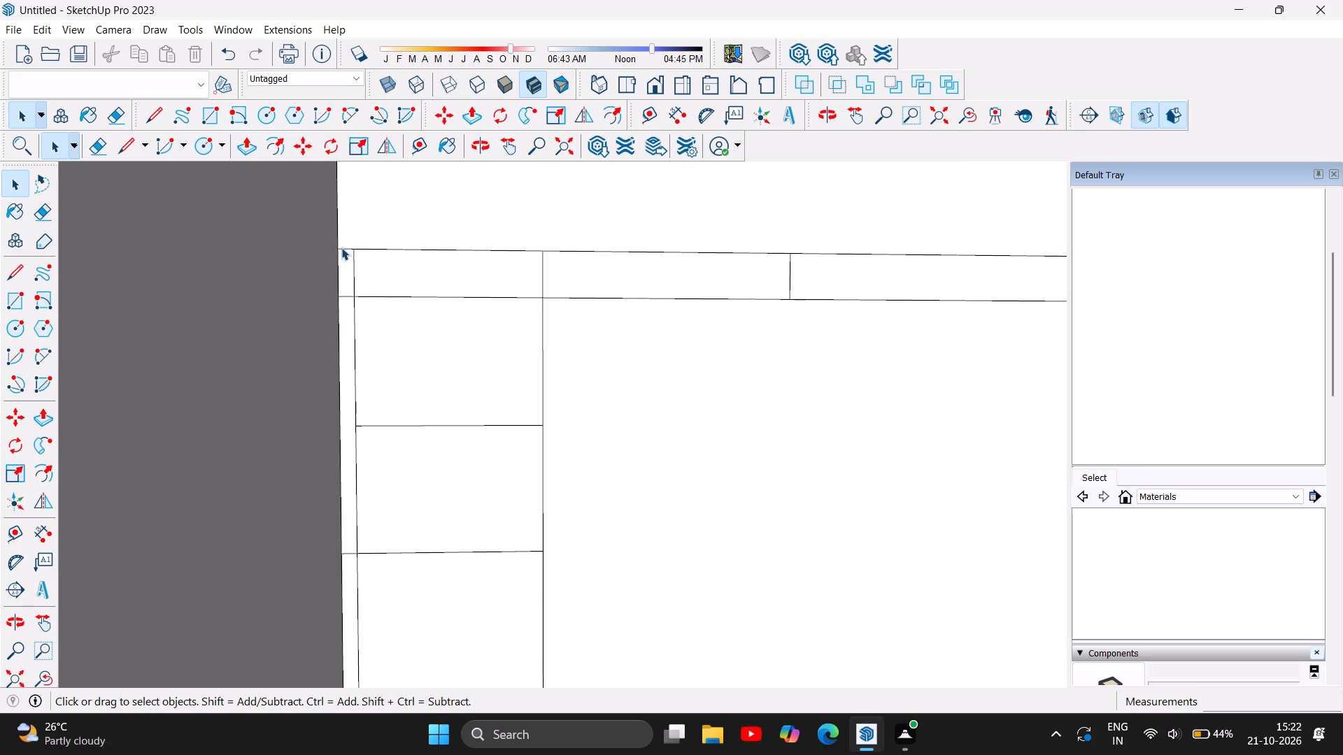
key("Delete")
left_click(344, 294)
left_click(346, 296)
key("Delete")
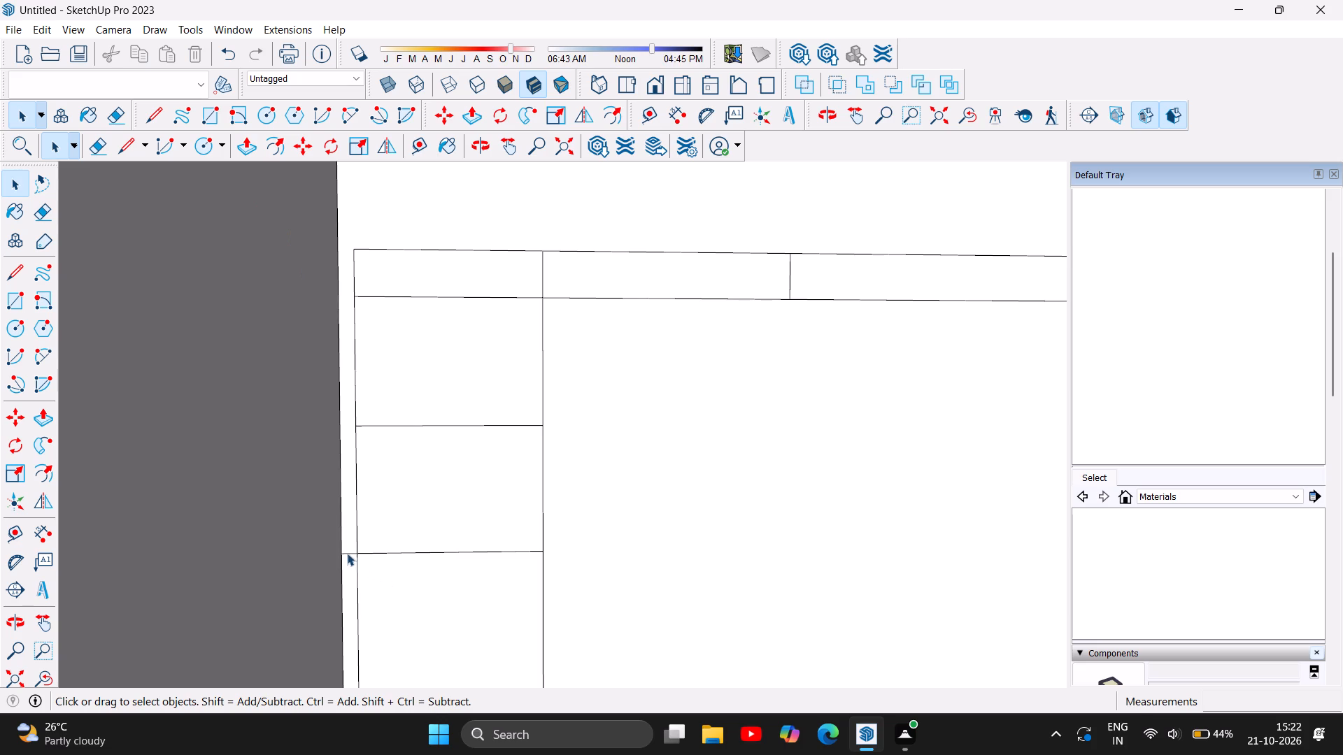
Delete the short segment joining the lower side-compartment divider to the dark side wall.
double_click(347, 553)
scroll(358, 575, "down", 6)
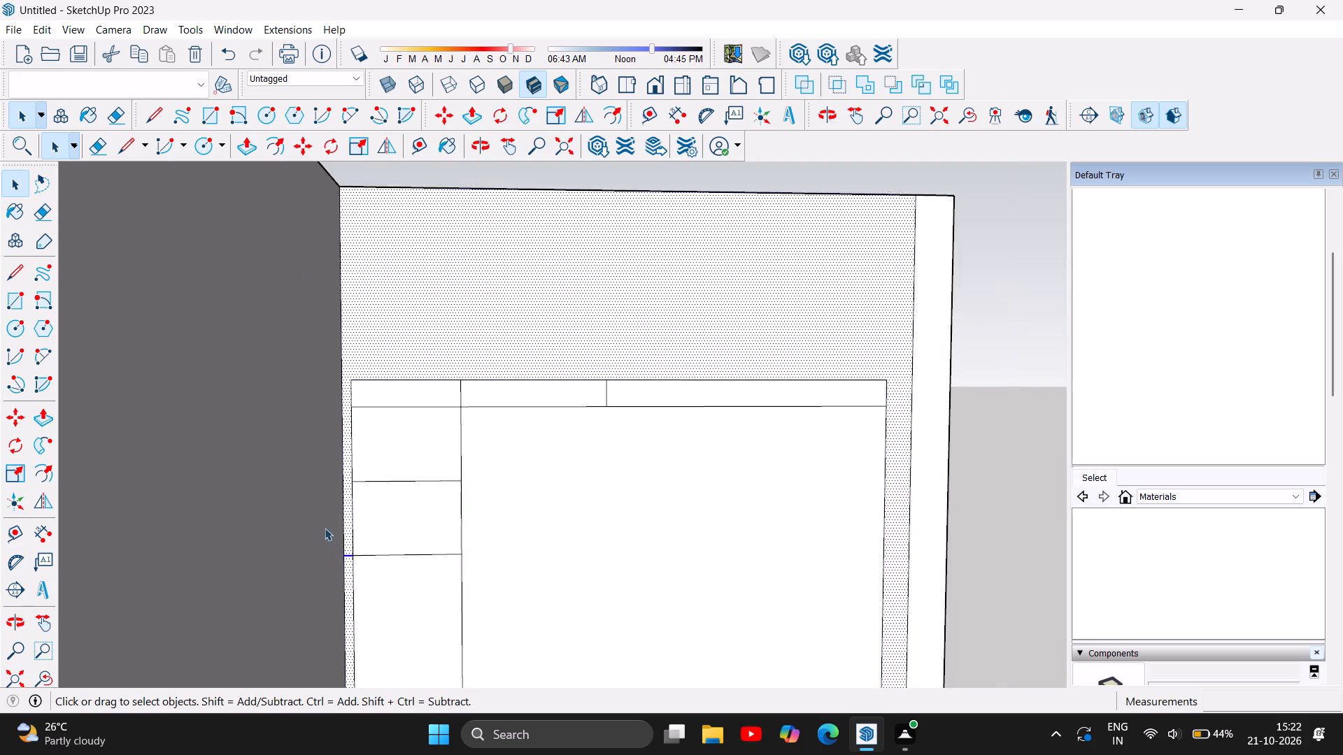
scroll(319, 525, "down", 4)
left_click(941, 491)
scroll(260, 542, "up", 2)
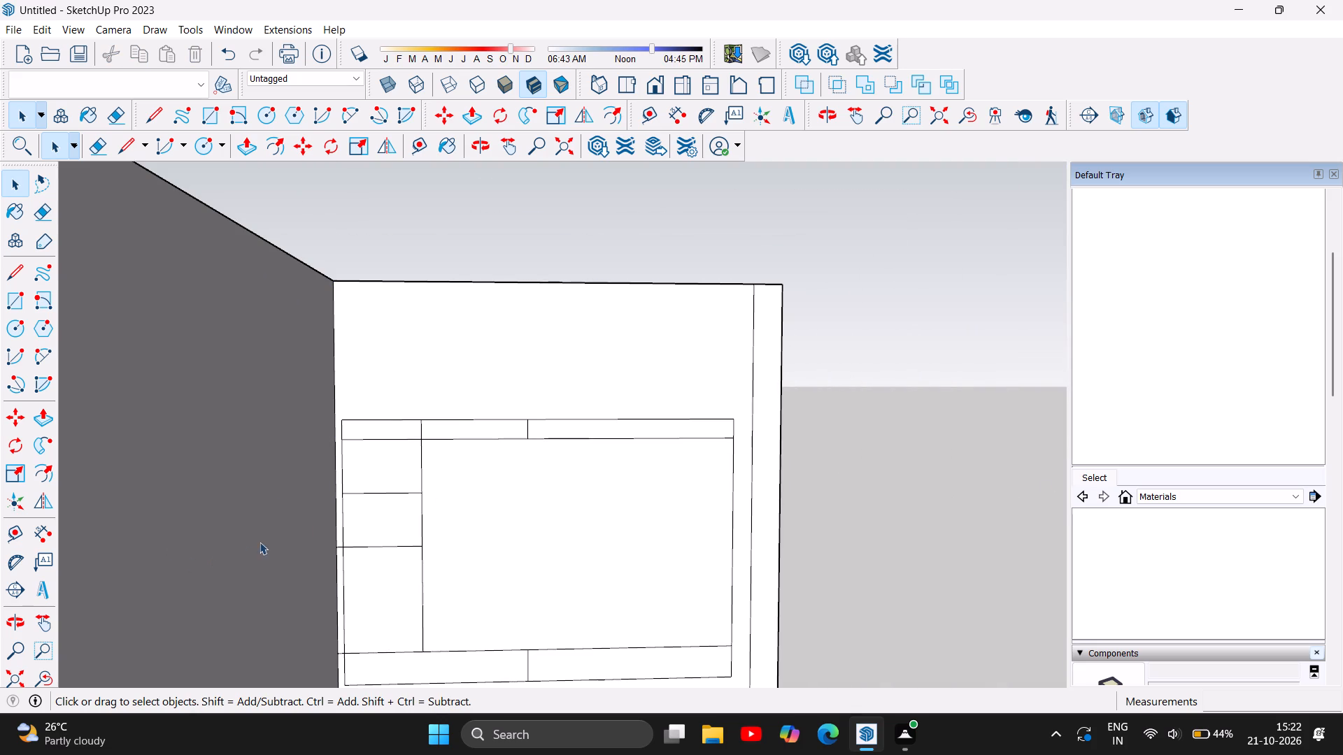
scroll(260, 542, "up", 3)
scroll(369, 566, "up", 7)
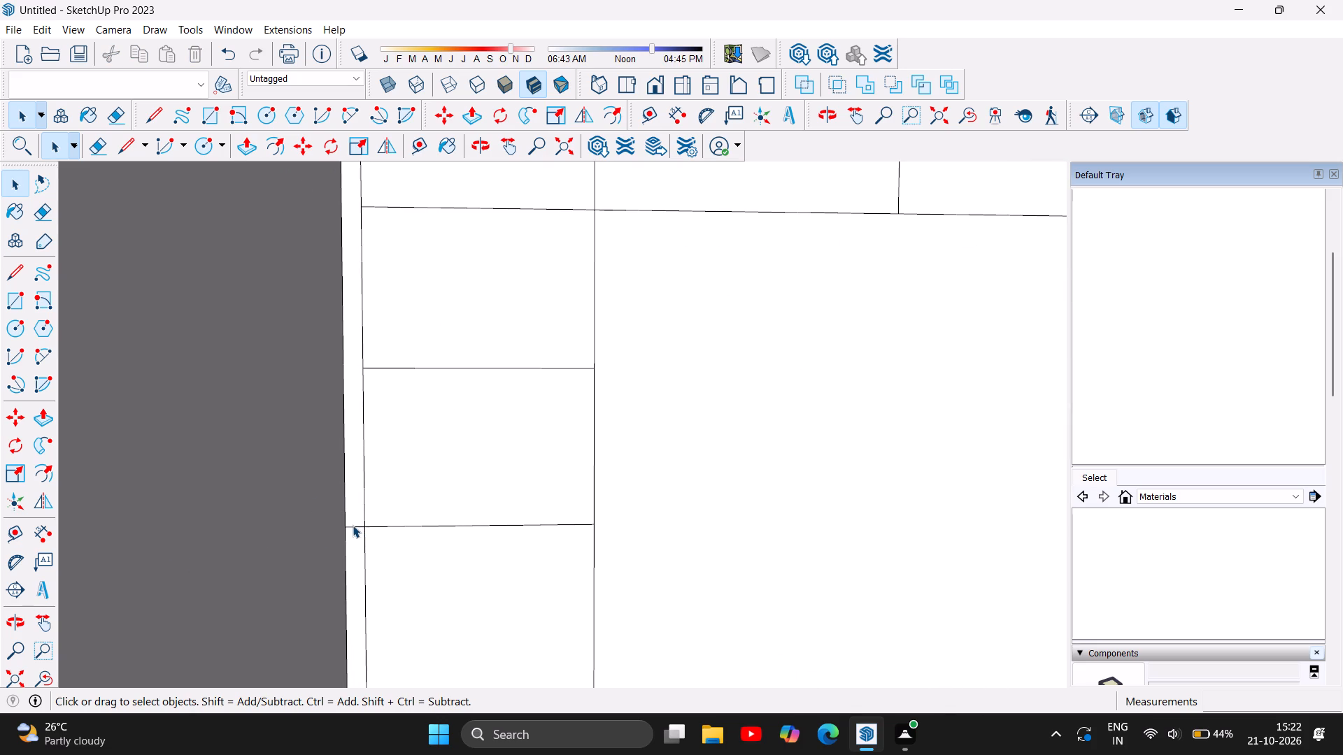
left_click(351, 524)
left_click(355, 527)
key("Delete")
Delete the short segment joining the bottom band's upper edge to the dark side wall.
scroll(497, 408, "down", 10)
scroll(432, 594, "up", 18)
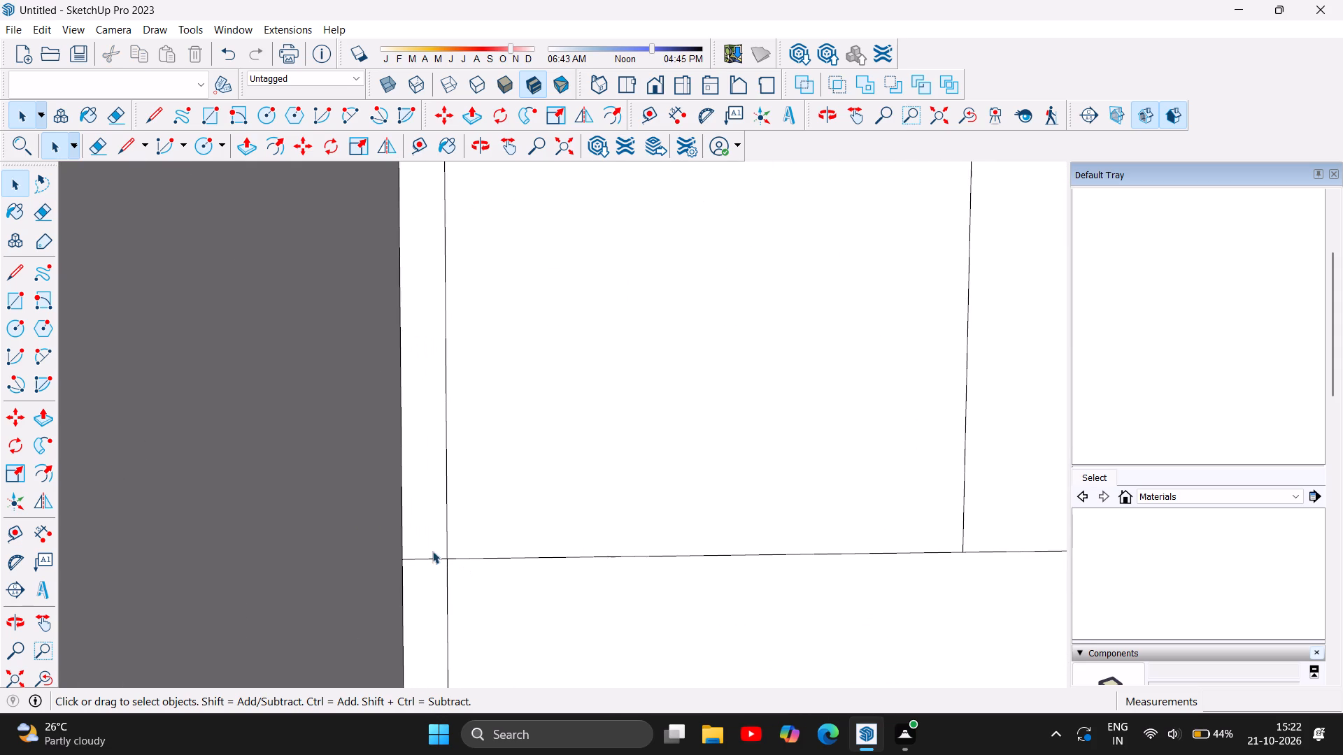
double_click(434, 556)
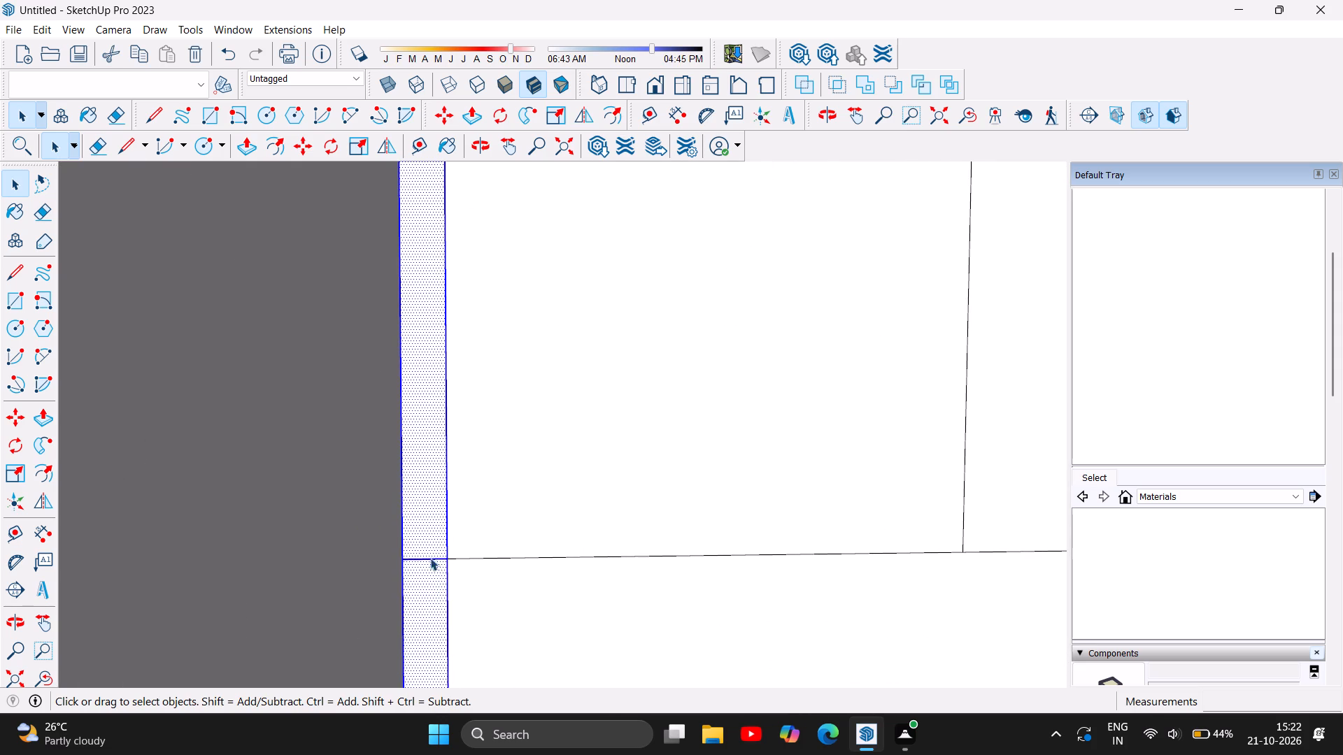
scroll(422, 540, "down", 19)
scroll(422, 539, "down", 2)
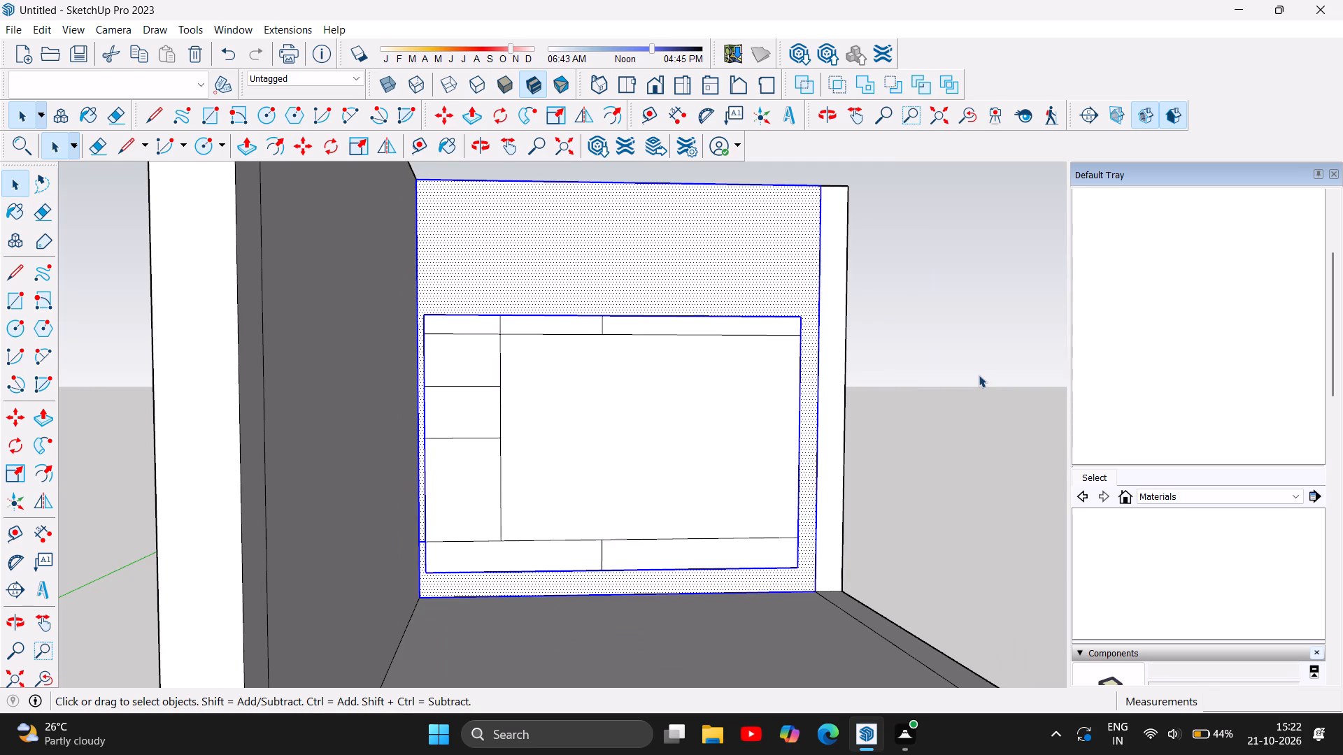
left_click(979, 375)
scroll(345, 571, "up", 5)
scroll(425, 539, "up", 7)
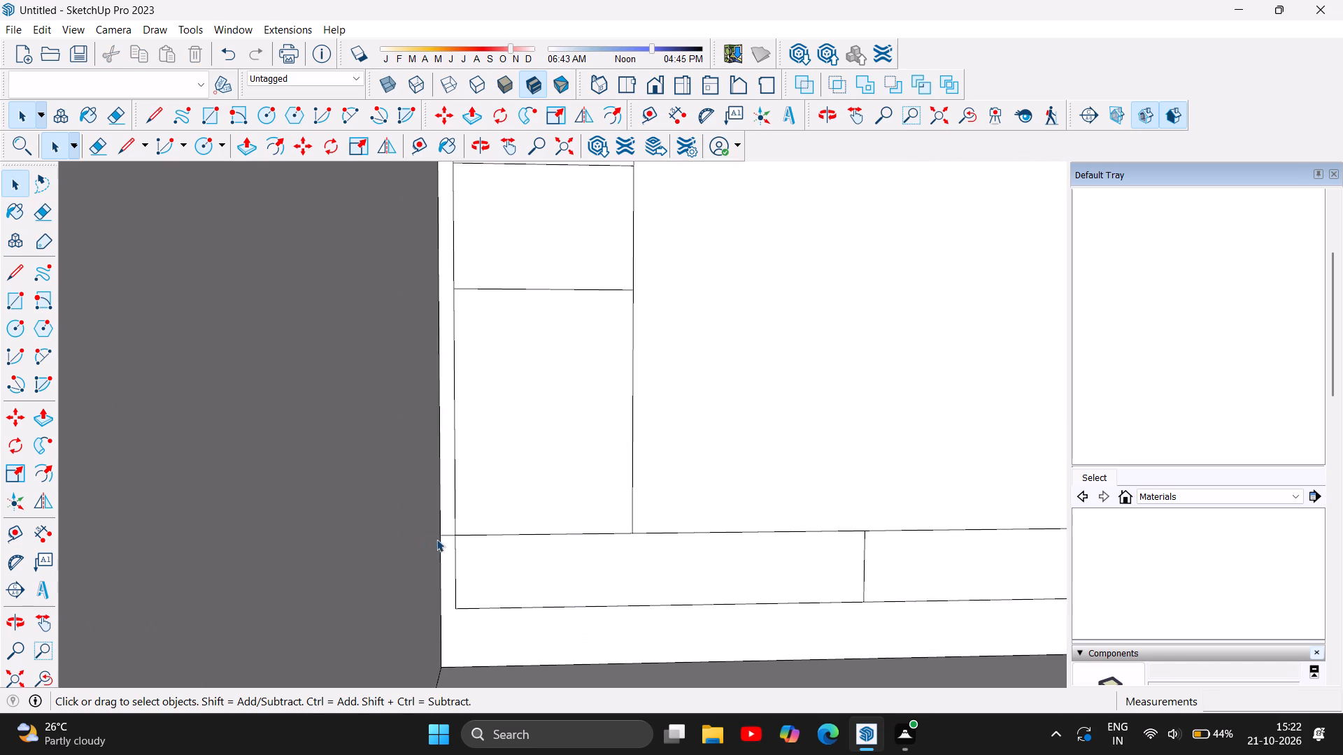
scroll(436, 539, "up", 10)
left_click(444, 526)
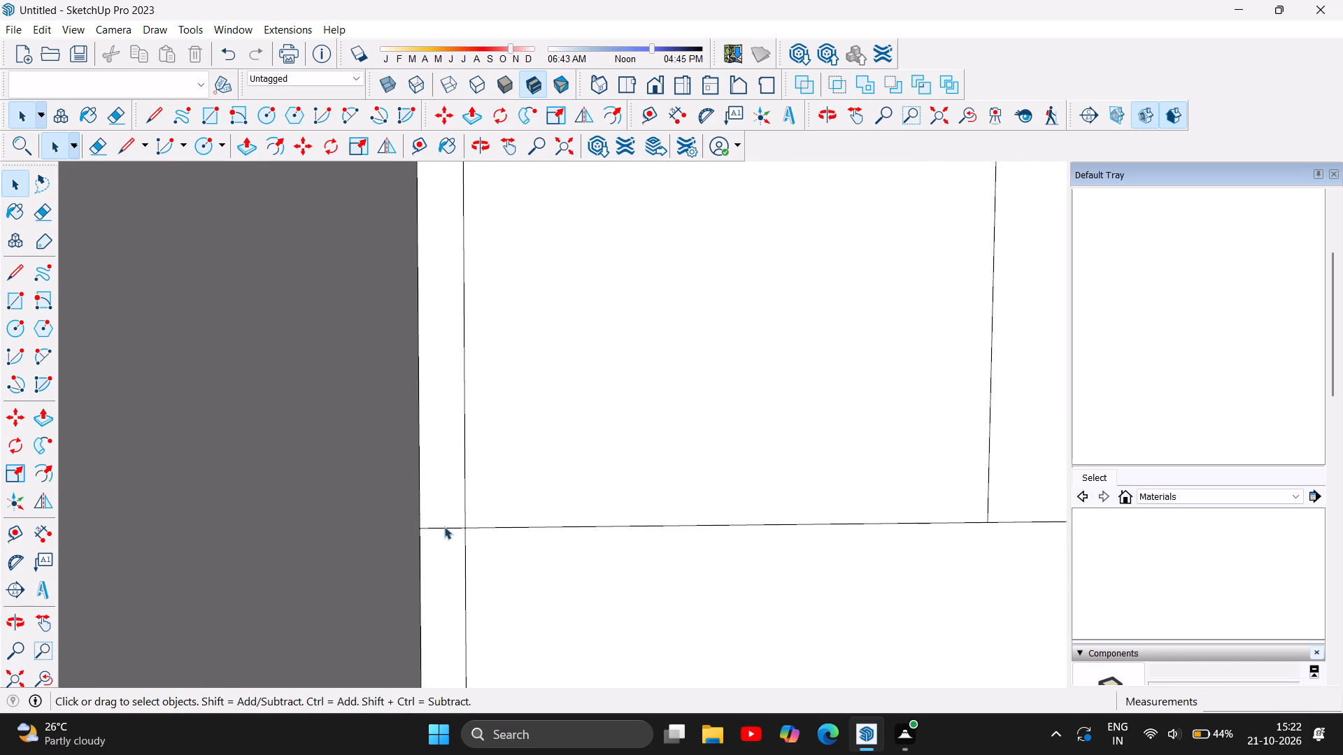
key("Delete")
scroll(442, 558, "down", 20)
scroll(442, 558, "down", 4)
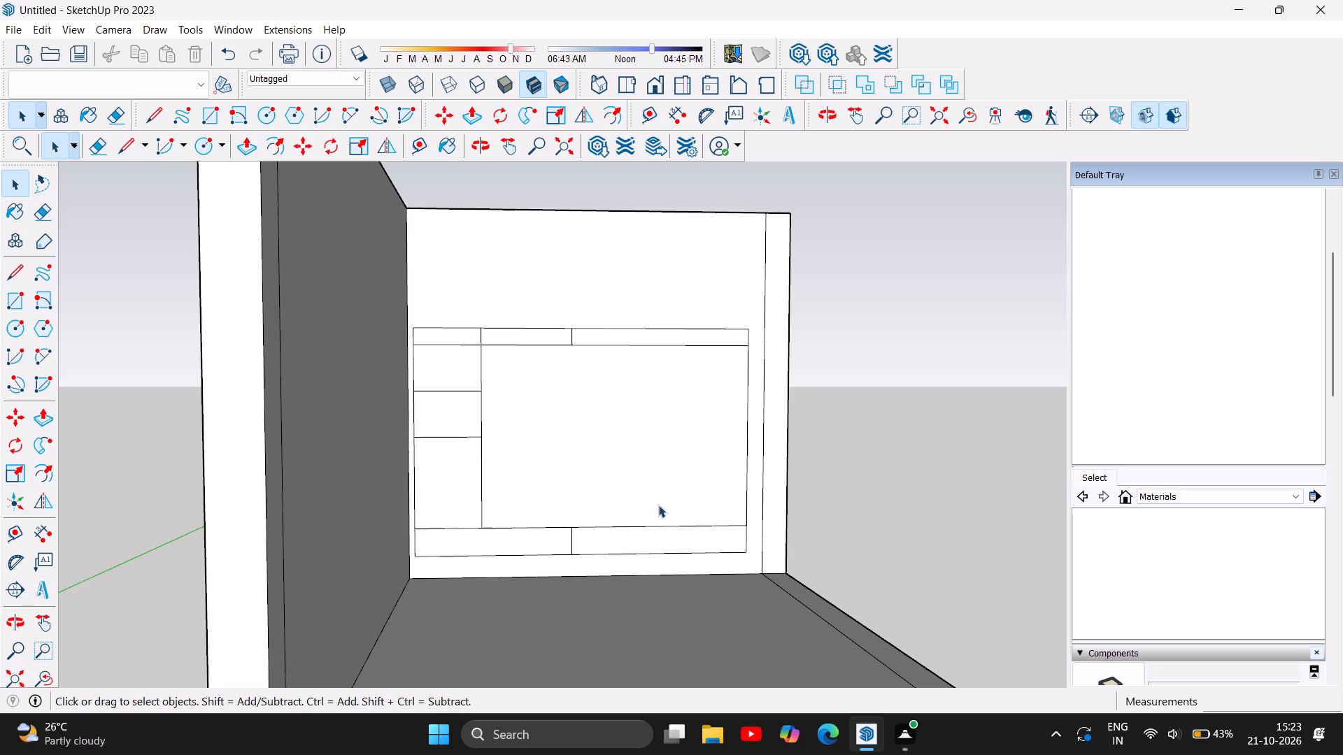
scroll(703, 463, "up", 4)
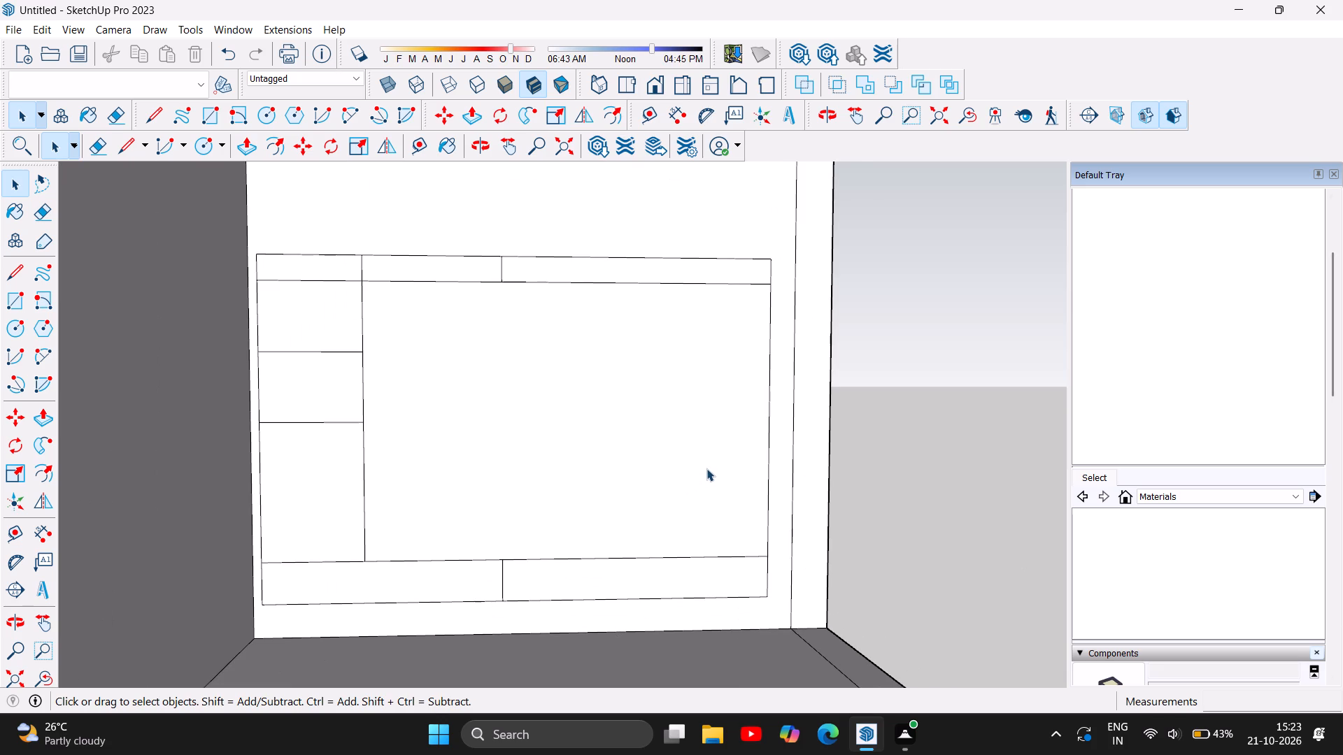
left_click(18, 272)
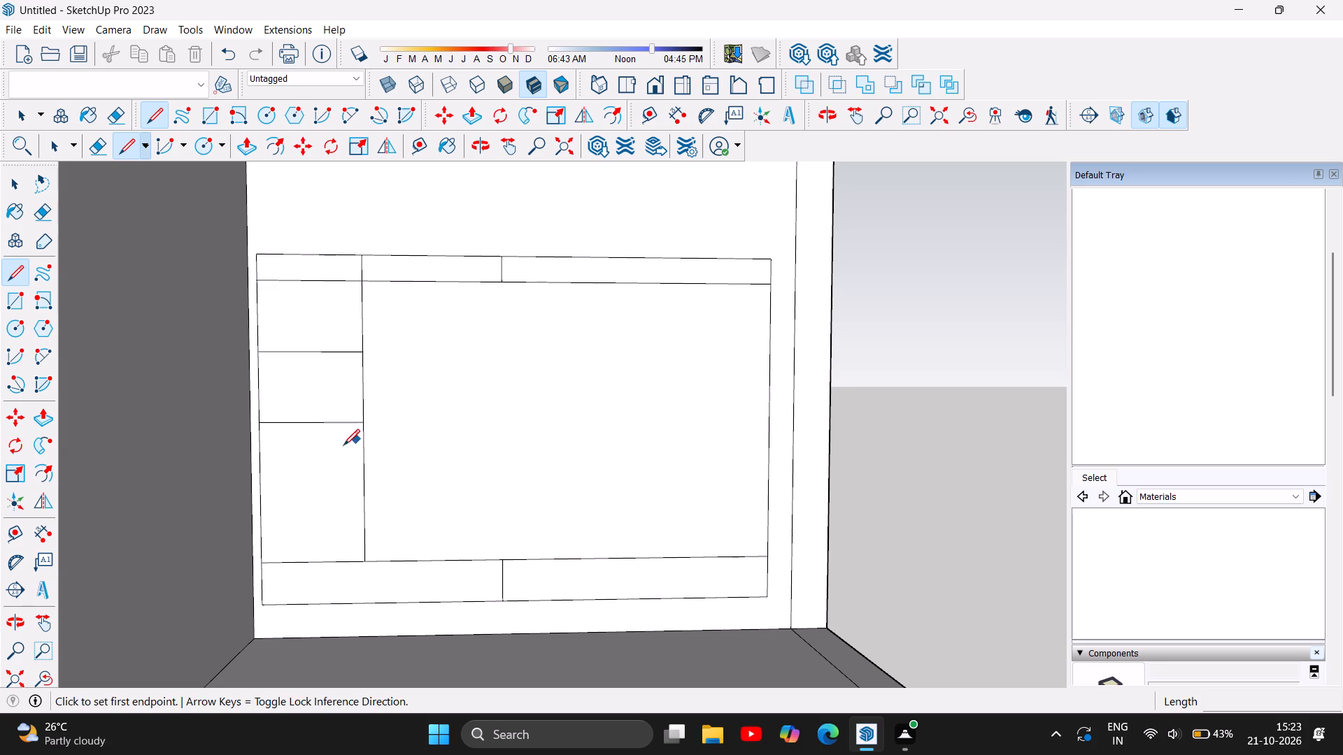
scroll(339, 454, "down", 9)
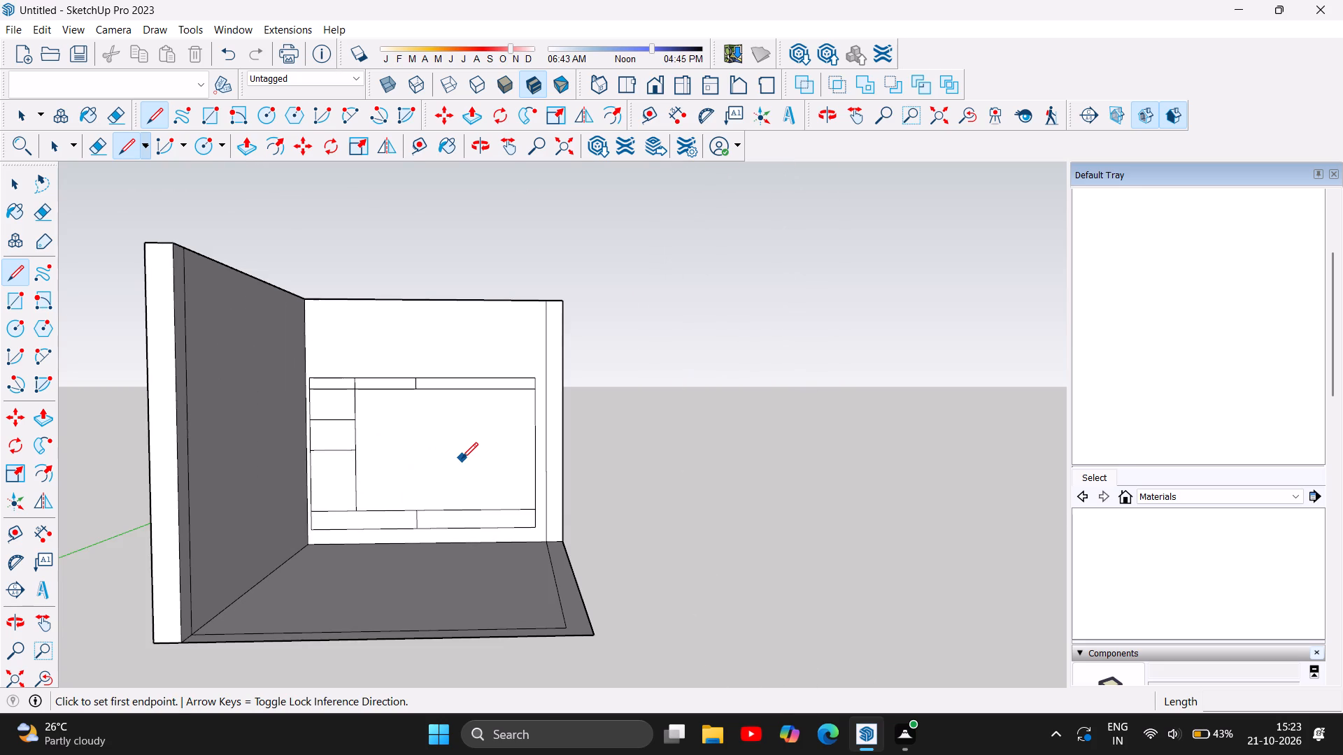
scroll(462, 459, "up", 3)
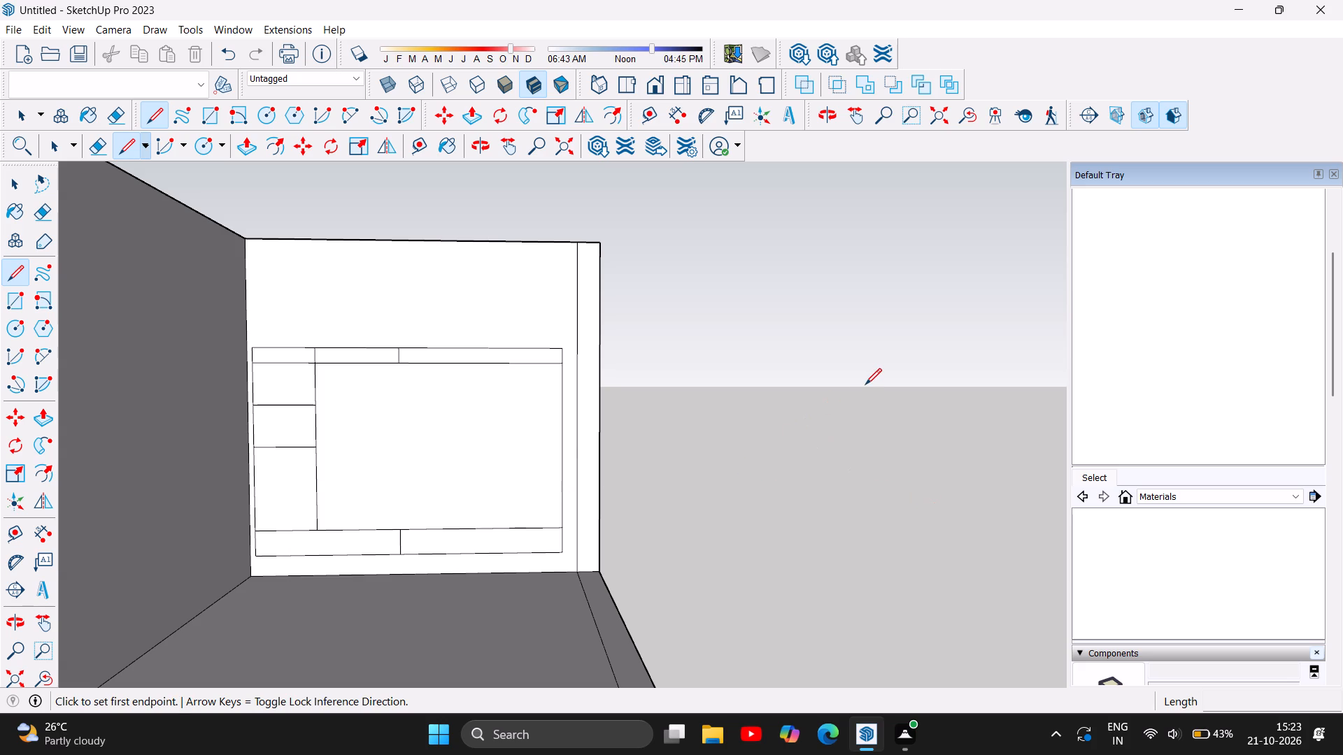
Undo the deletions of the short segments joining the unit's horizontal lines to the dark side wall.
key("ctrl+z")
key("ctrl+z")
key("ctrl+z")
key("ctrl+z")
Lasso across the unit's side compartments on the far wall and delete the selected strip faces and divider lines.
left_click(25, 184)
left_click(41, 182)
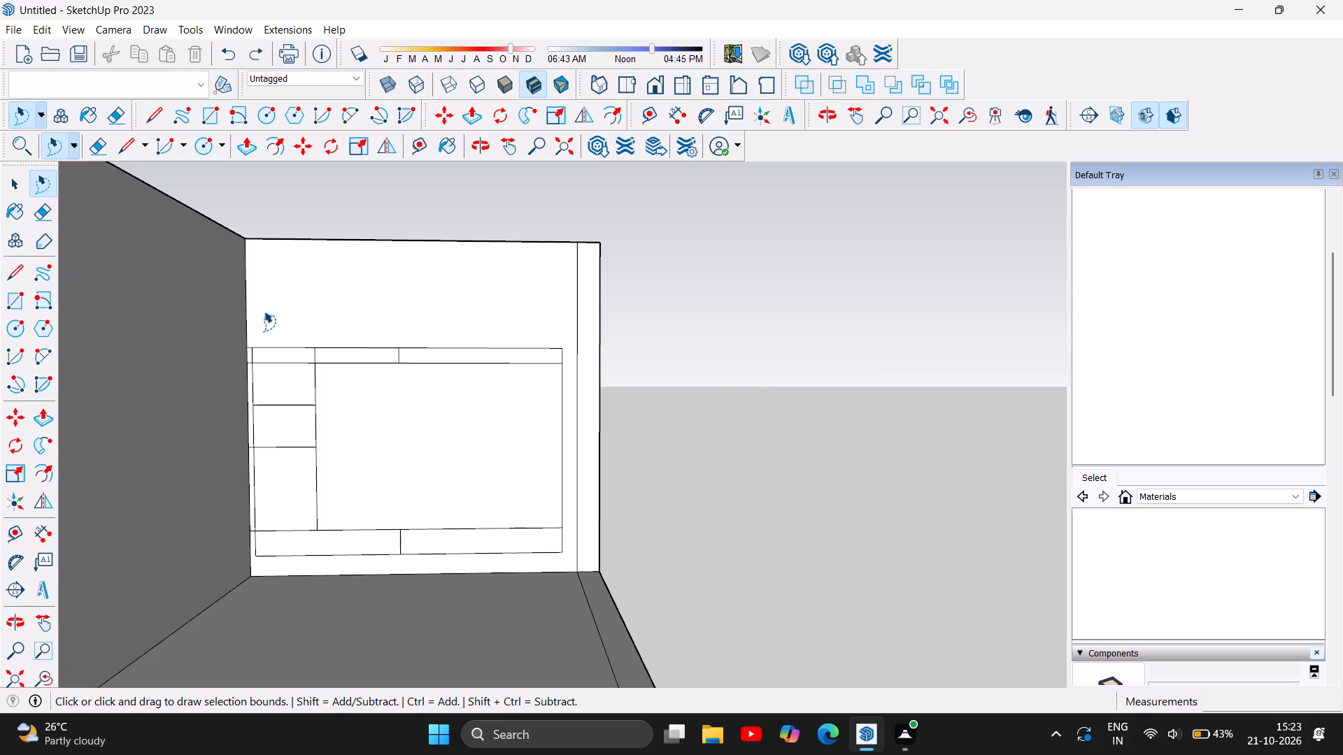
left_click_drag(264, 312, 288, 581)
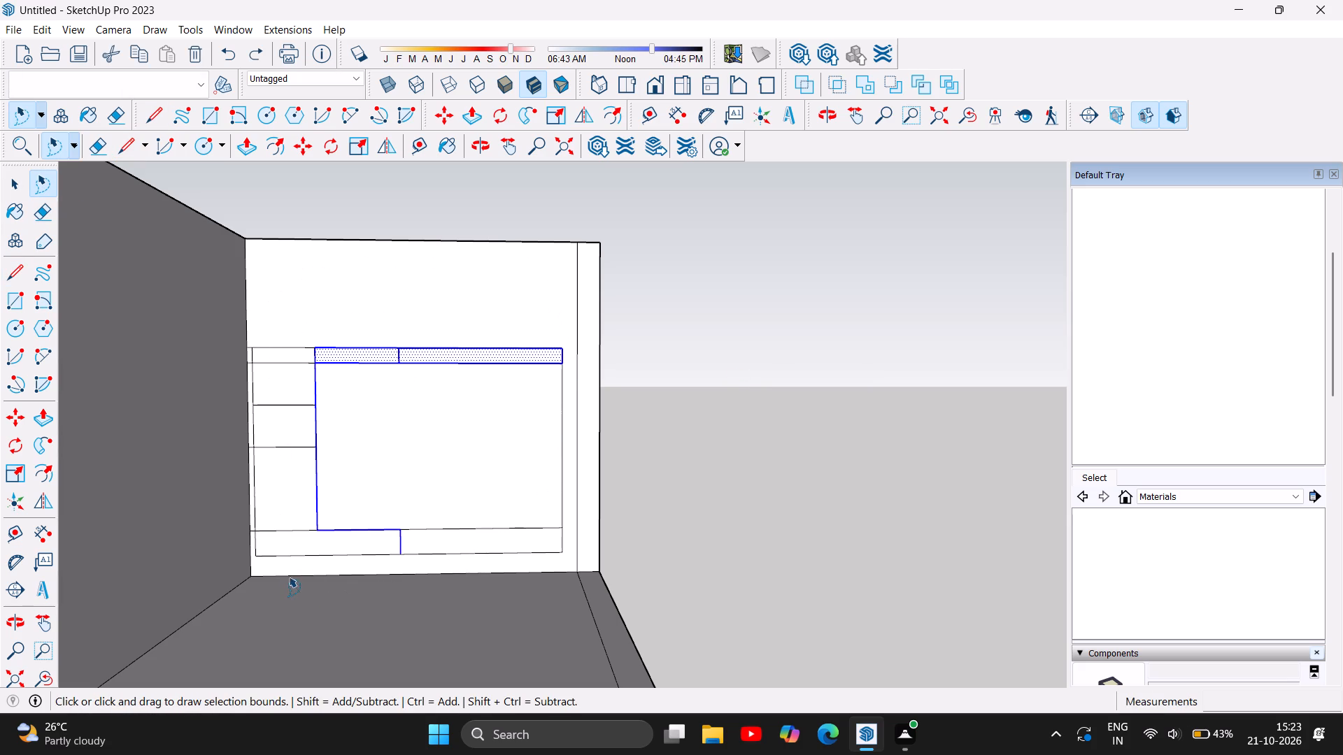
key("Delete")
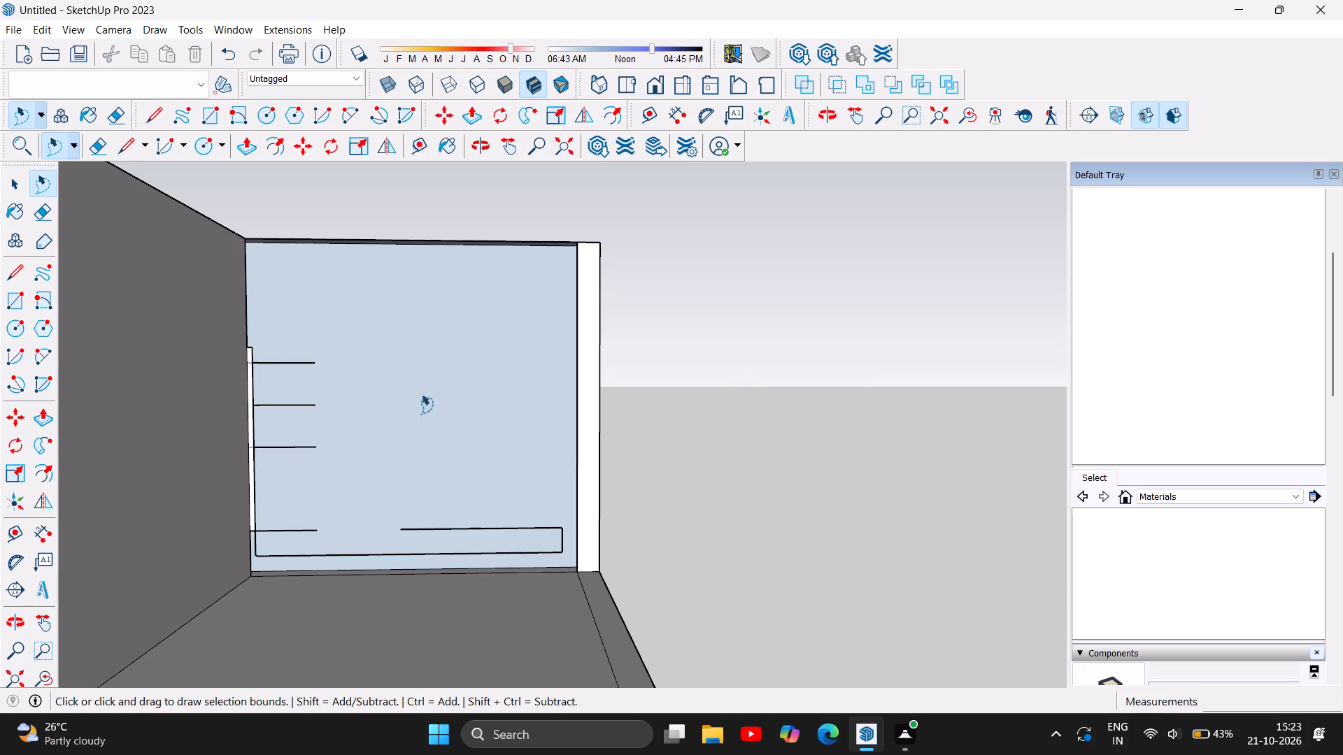
Undo the lasso deletion and all of the unit's layout drawing, back to the blank far wall.
key("ctrl+z")
key("ctrl+z")
key("ctrl+z")
key("ctrl+z")
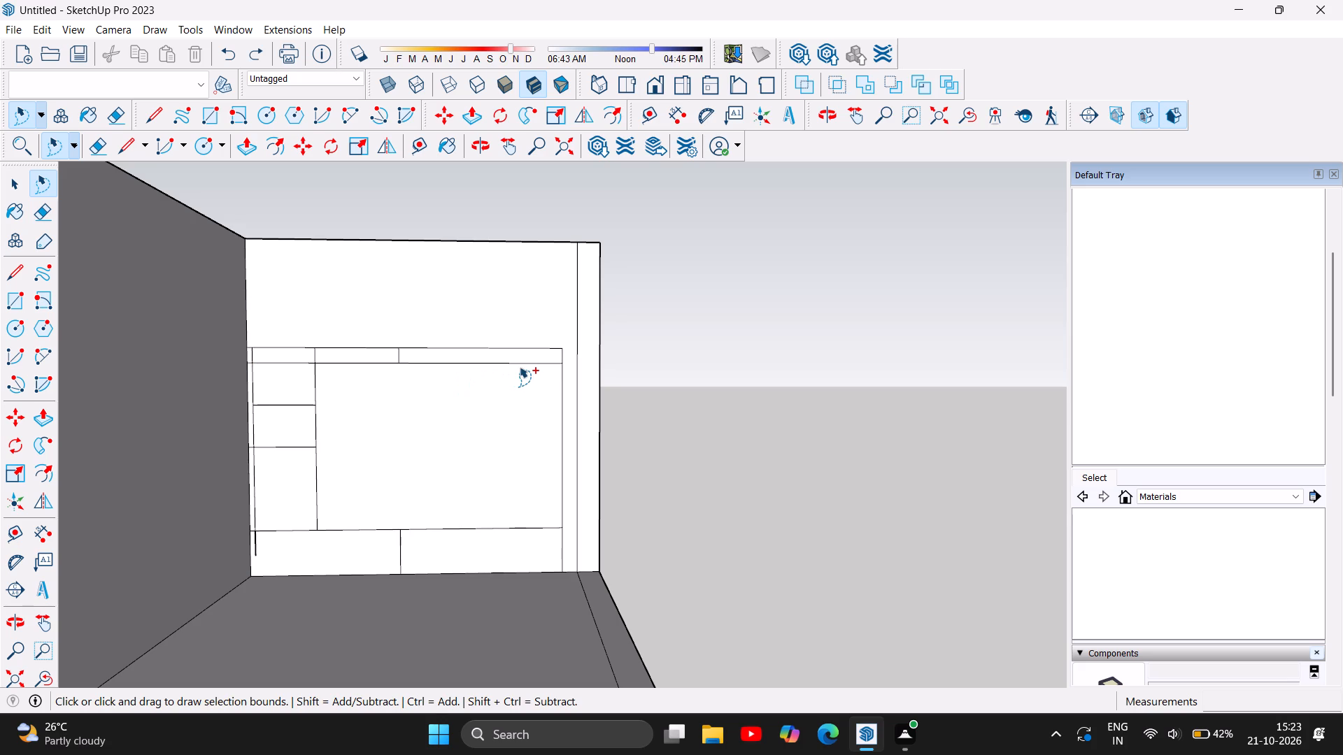
key("ctrl+z")
key("ctrl+z")
key("ctrl+z")
key("ctrl+z")
key("ctrl+z")
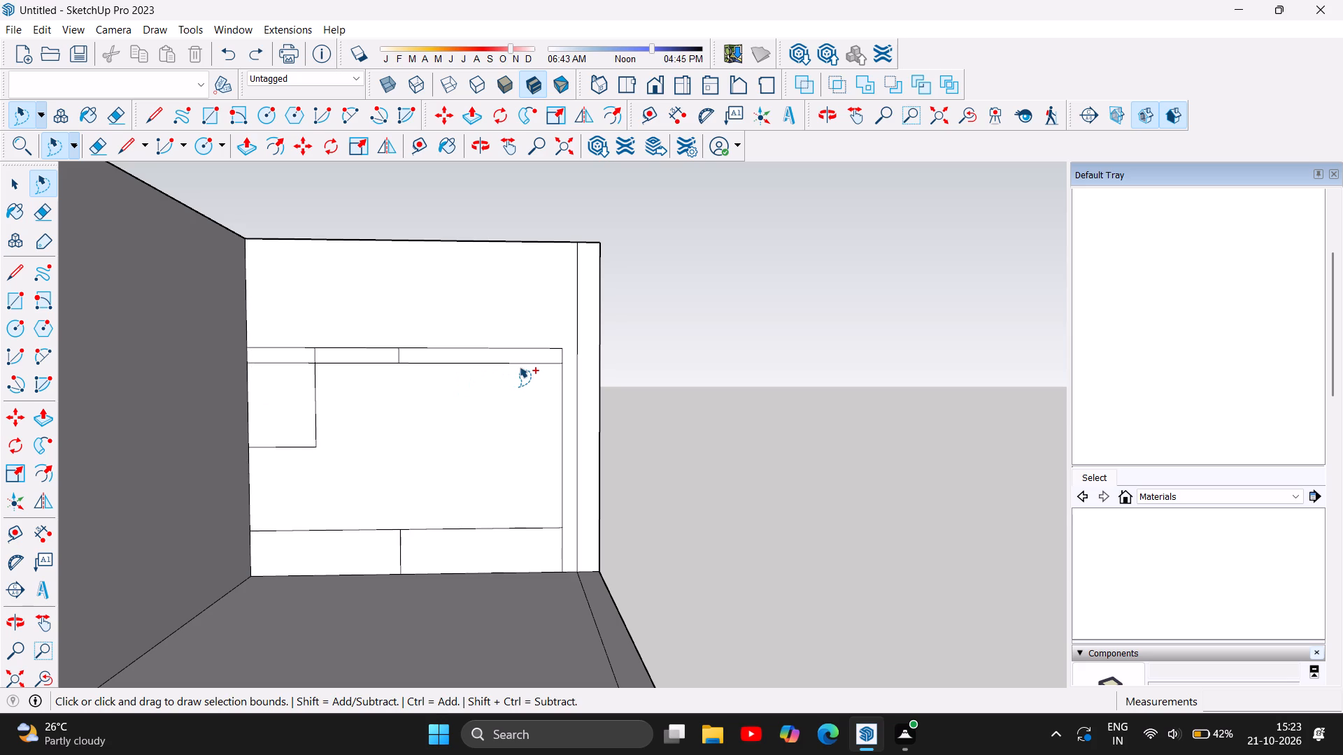
key("ctrl+z")
key("ctrl+z")
key("ctrl+z")
key("ctrl+z")
key("ctrl+z")
key("ctrl+z")
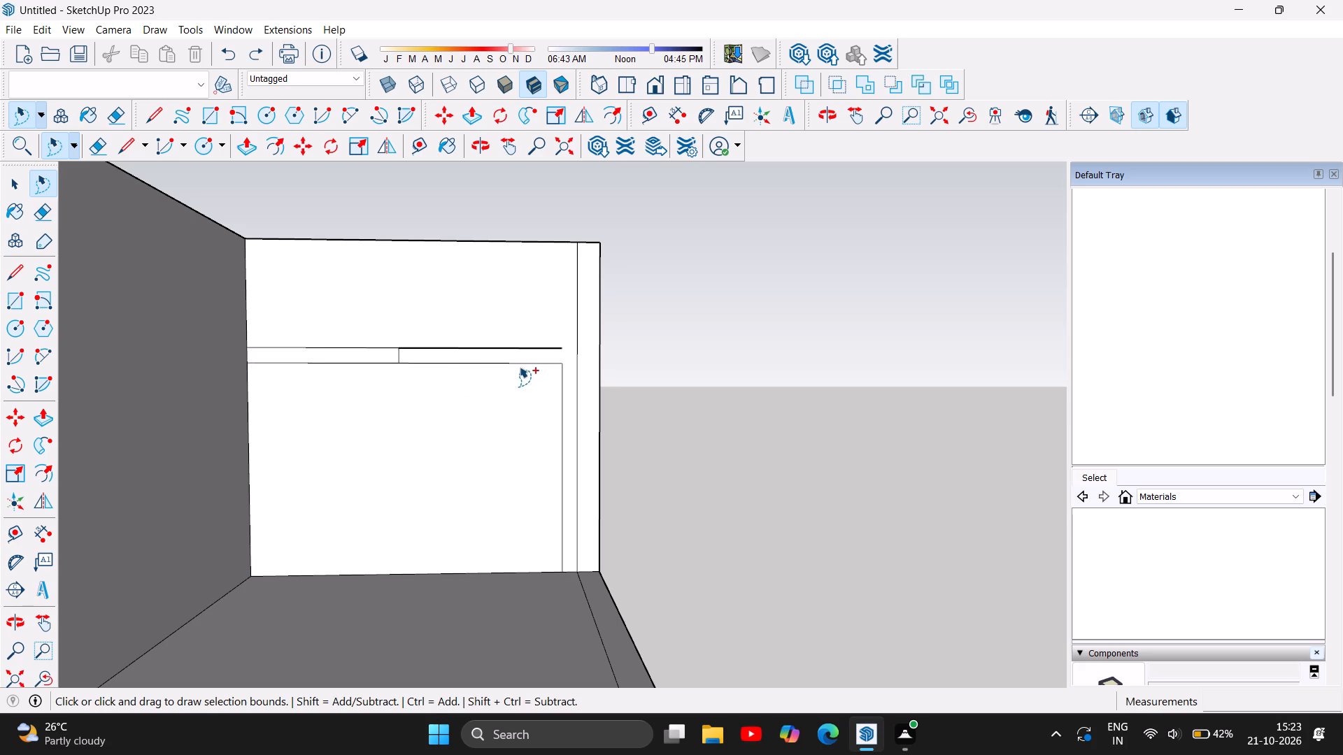
key("ctrl+z")
key("ctrl+z")
key("ctrl+z")
key("ctrl+z")
key("ctrl+z")
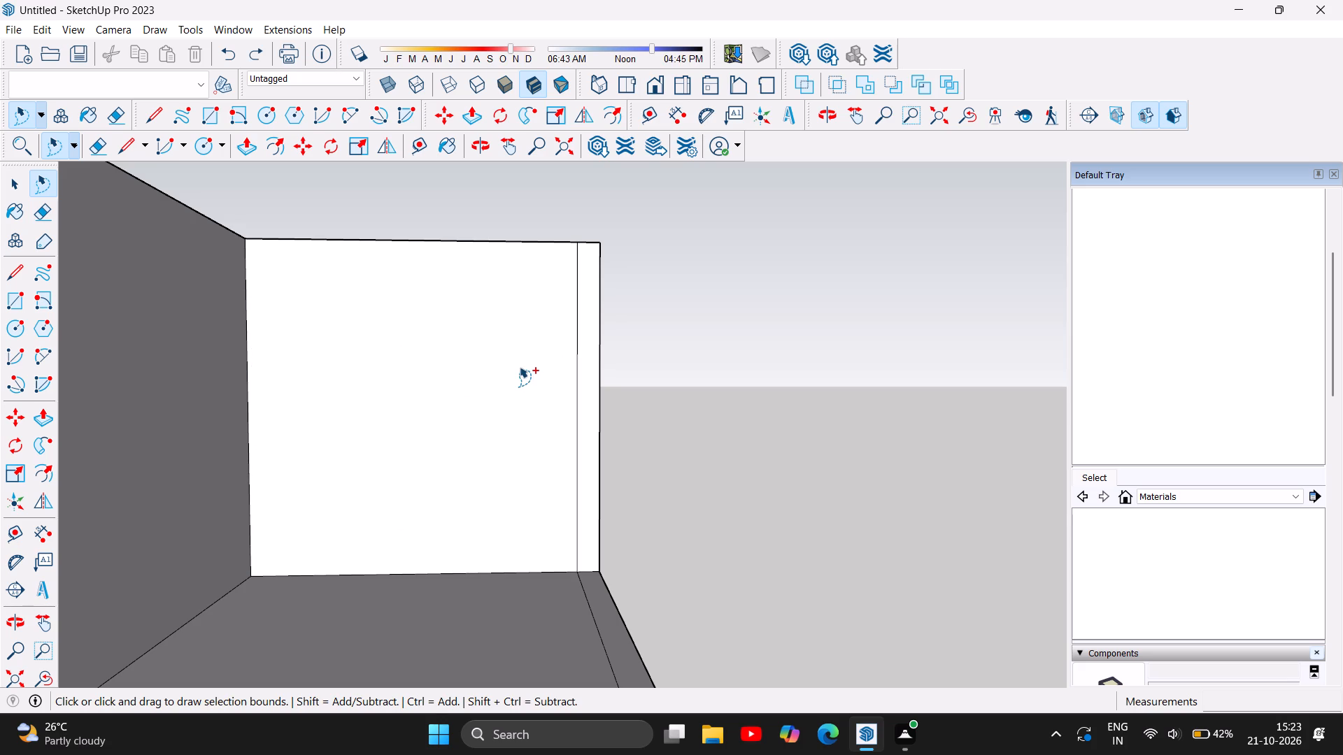
Draw a rectangle on the floor from the corner of the far and dark side walls, 1'6" along the far wall and about 1'3" deep.
scroll(646, 468, "down", 1)
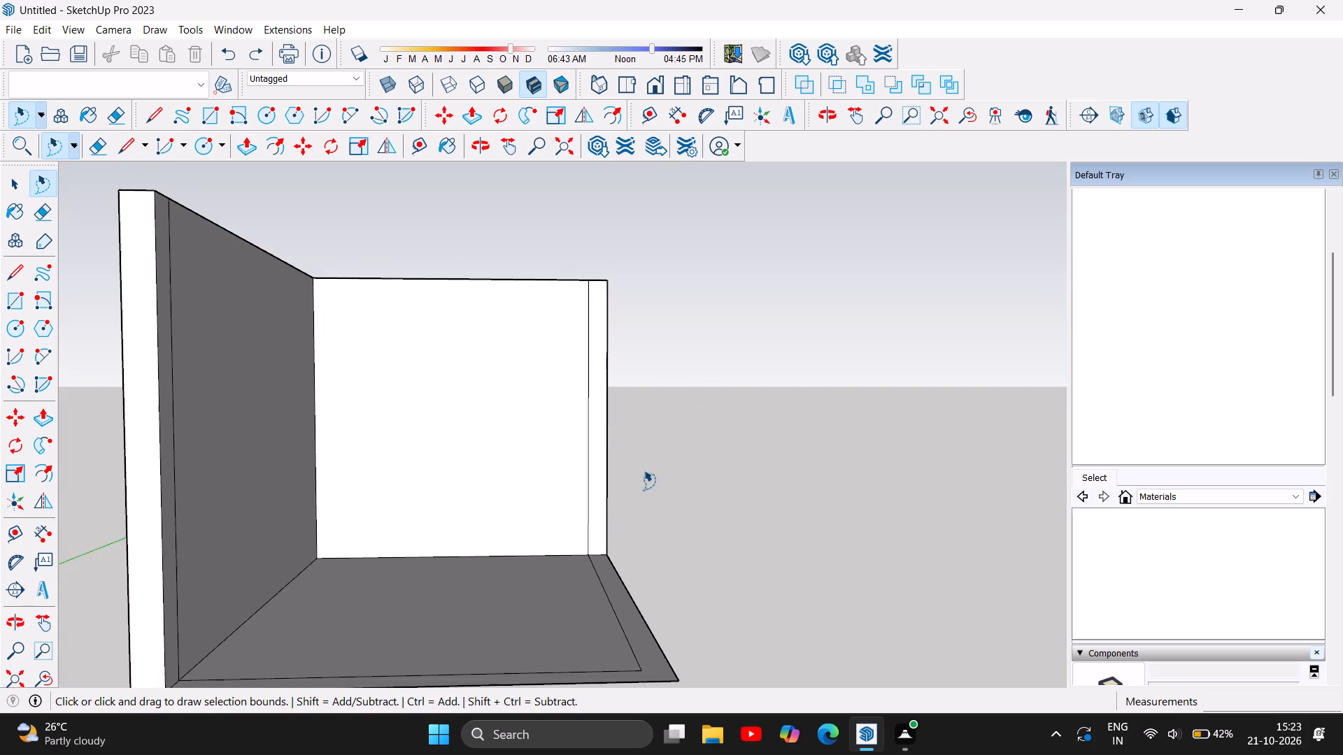
scroll(644, 470, "down", 2)
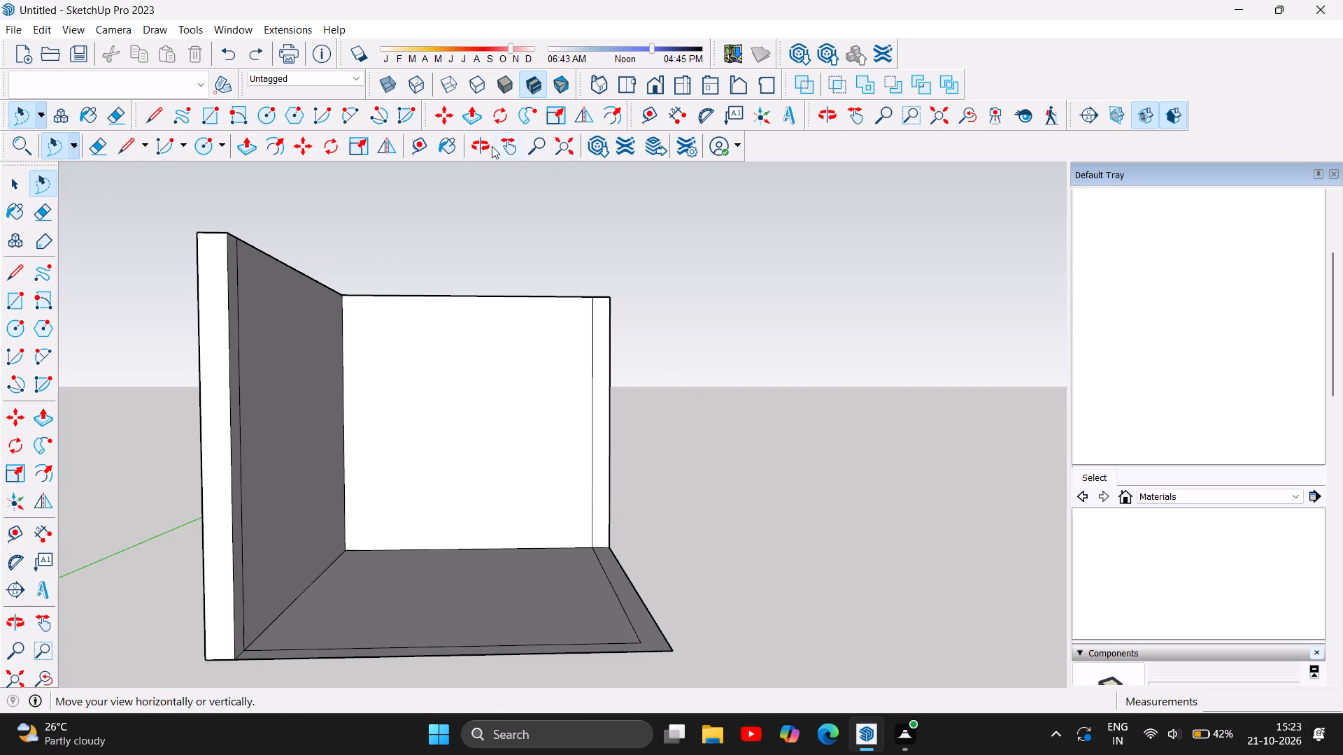
left_click(492, 146)
left_click_drag(436, 458, 392, 619)
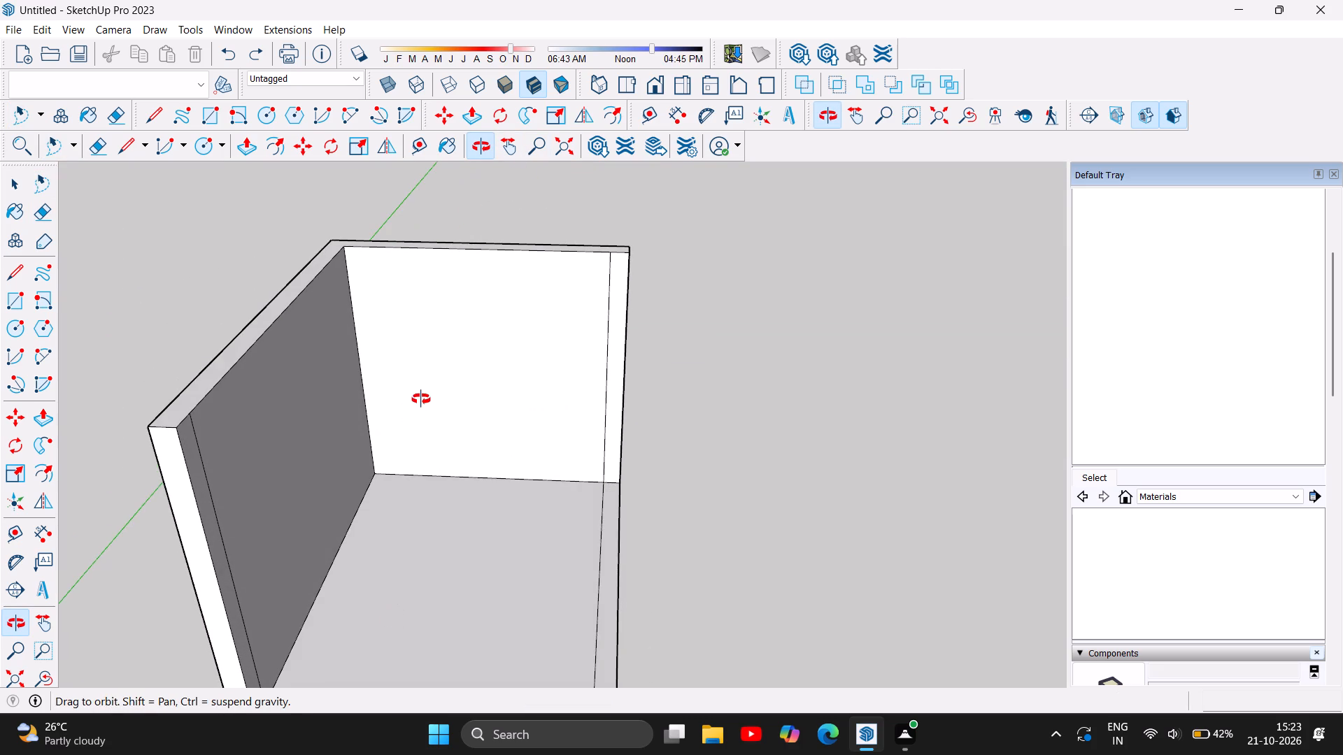
scroll(421, 399, "up", 4)
scroll(453, 566, "down", 4)
scroll(488, 457, "up", 2)
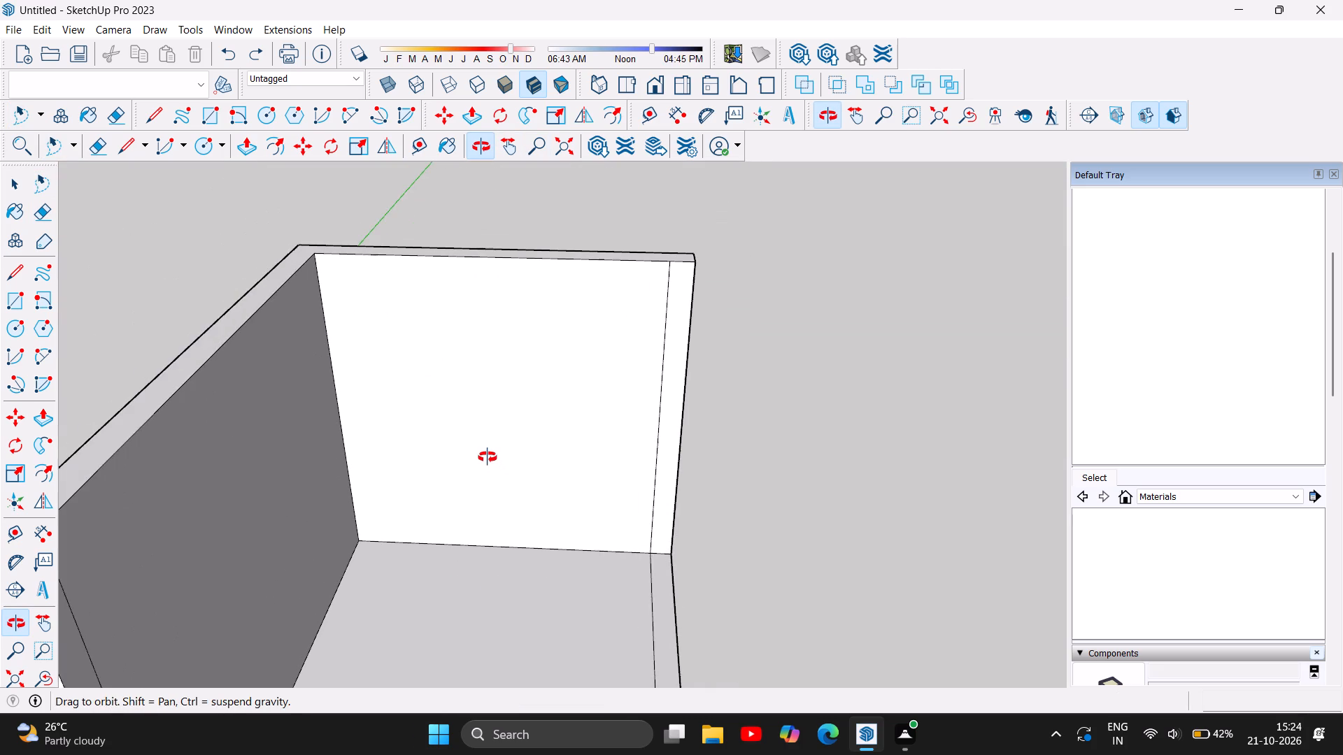
scroll(488, 457, "up", 1)
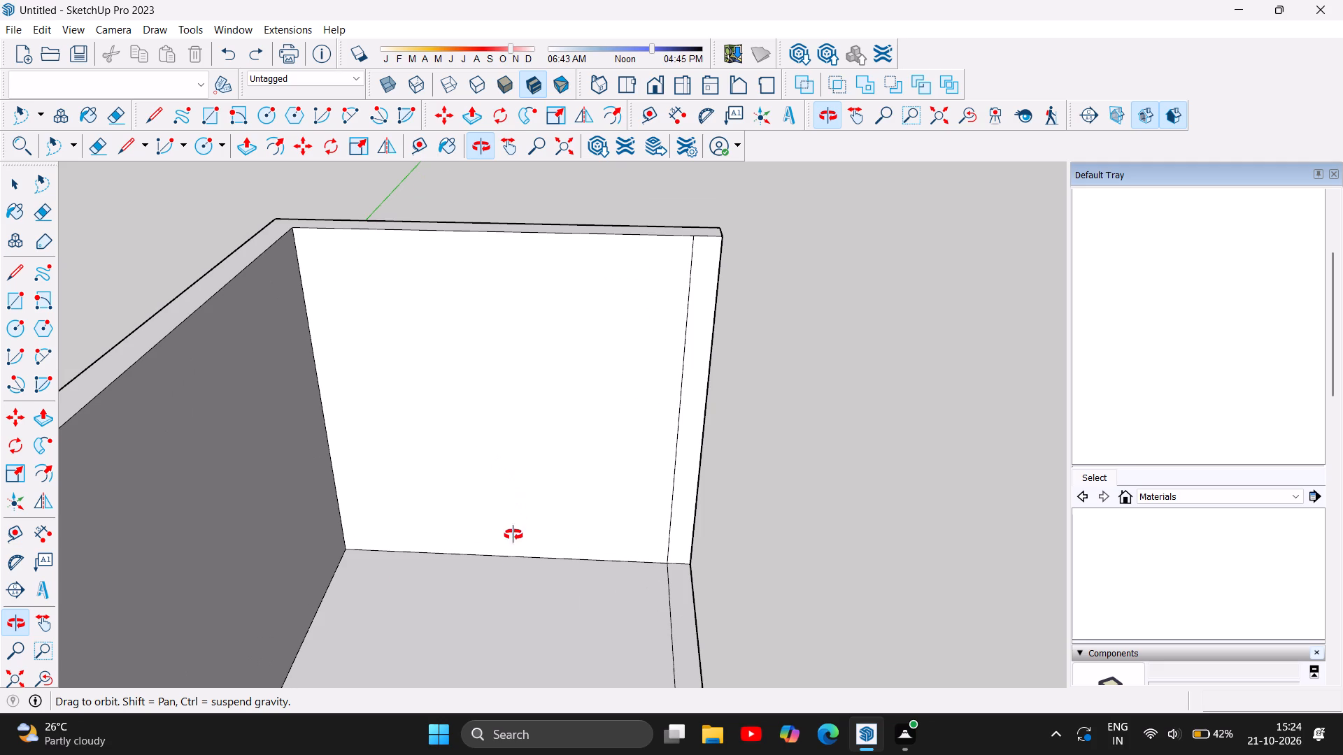
left_click_drag(520, 560, 567, 519)
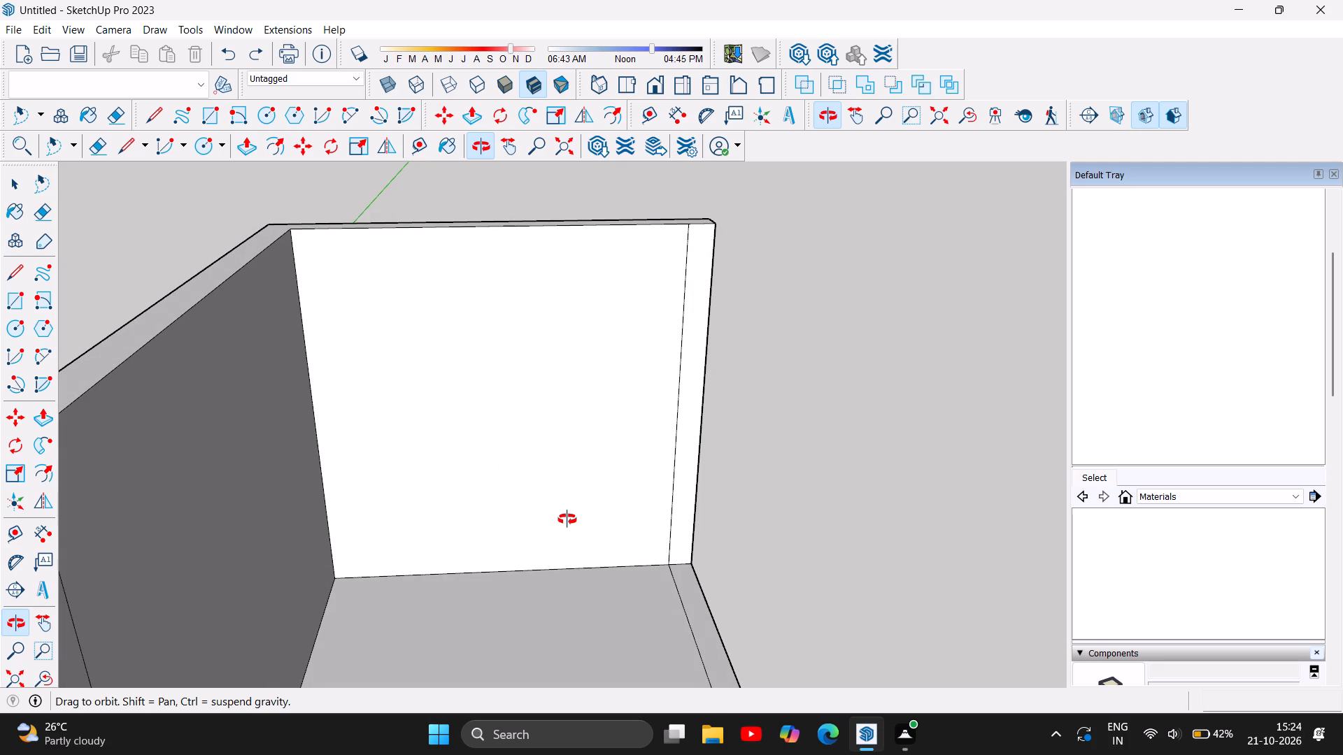
left_click_drag(579, 587, 560, 573)
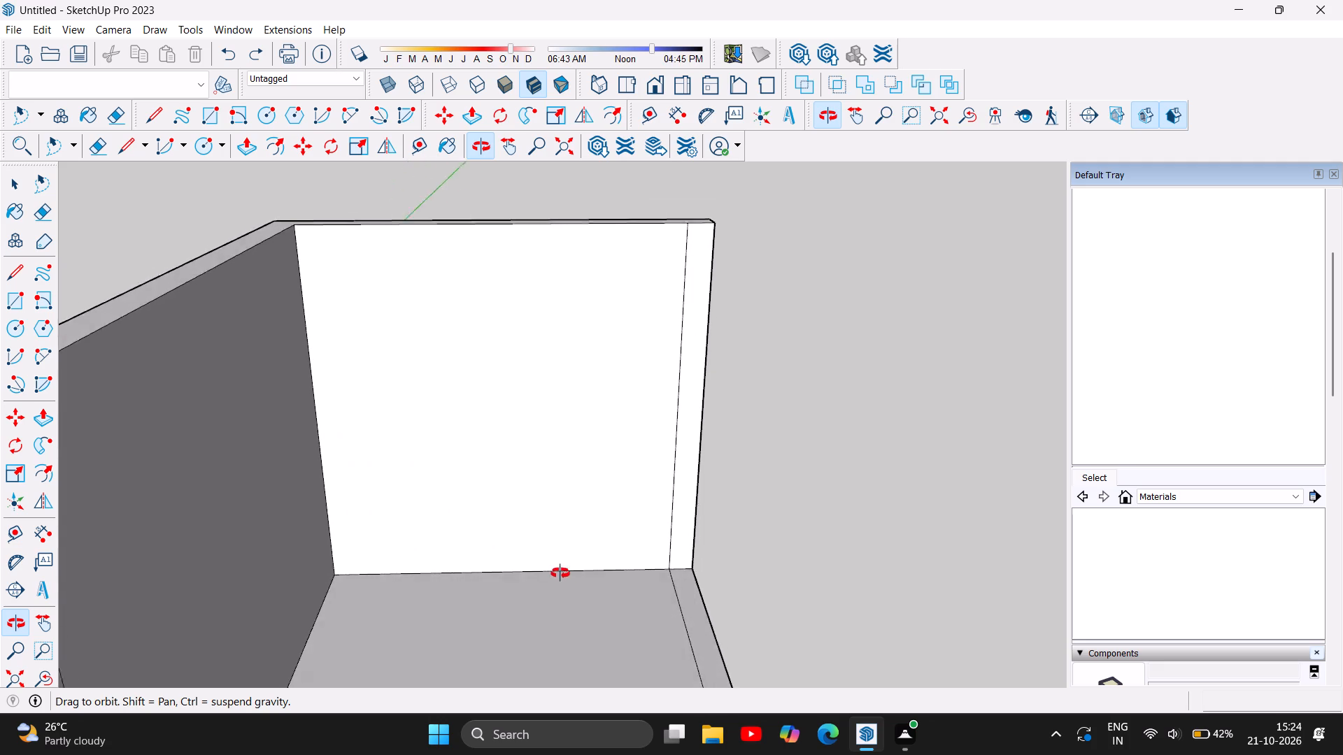
left_click_drag(560, 573, 141, 542)
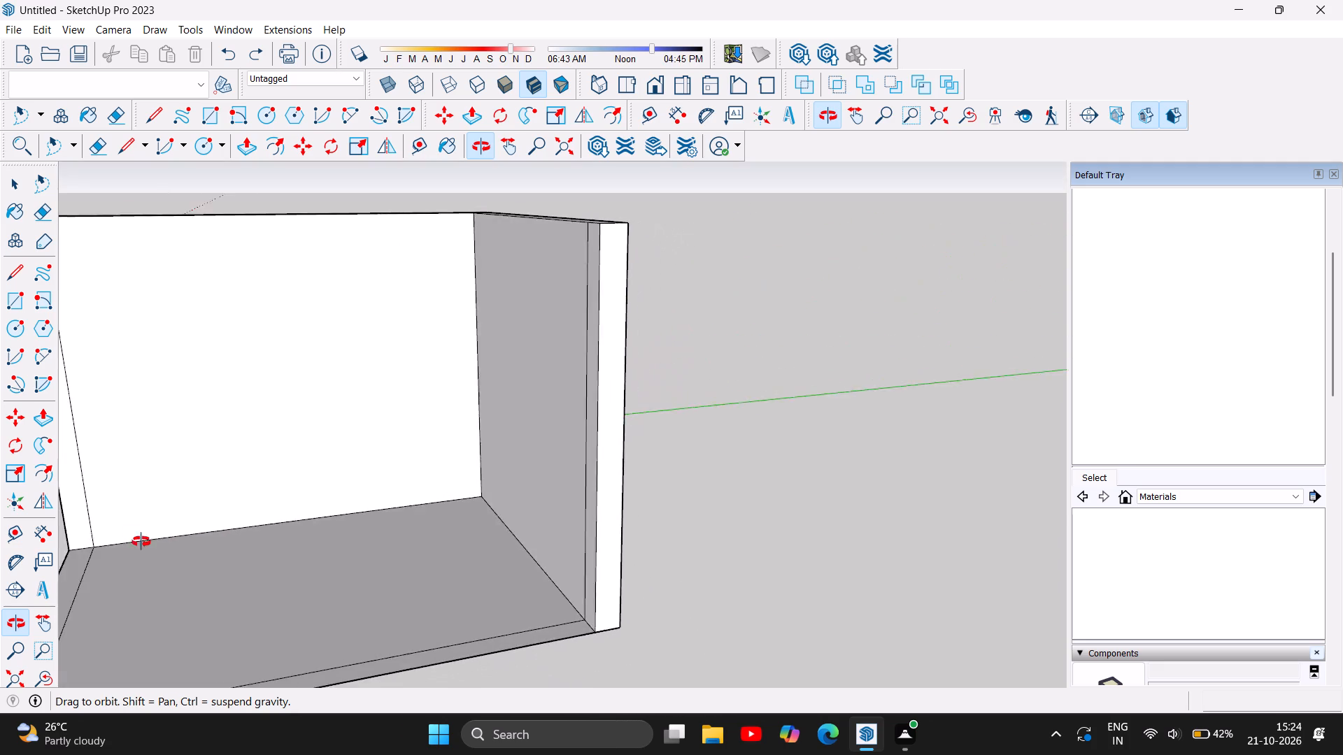
left_click_drag(141, 542, 560, 659)
scroll(410, 598, "up", 3)
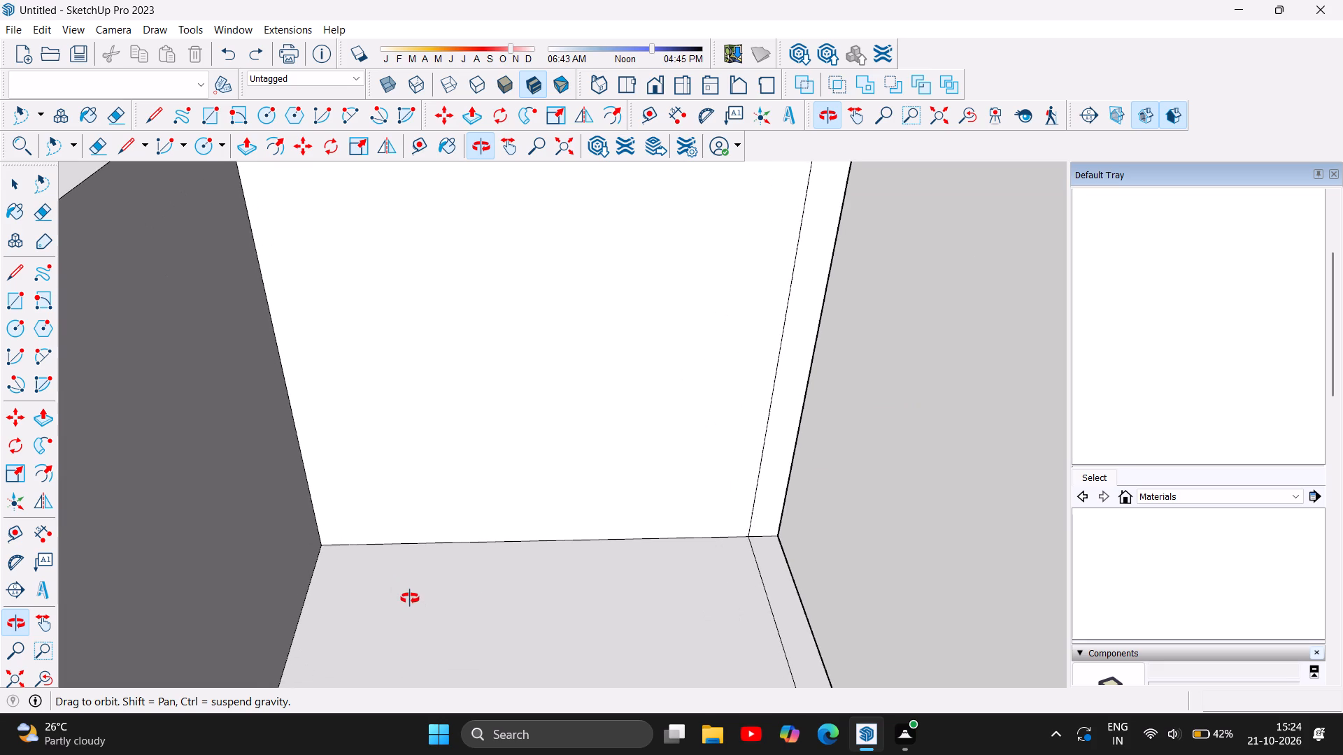
left_click(17, 296)
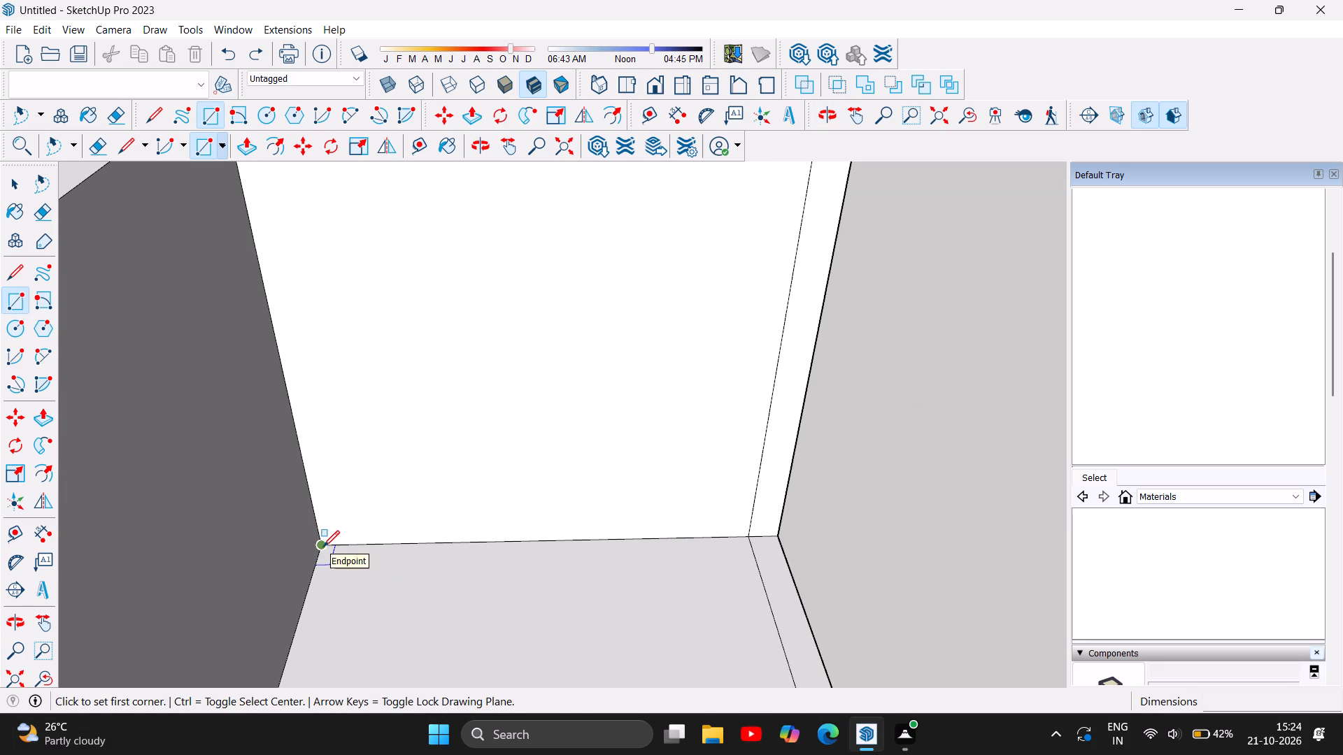
left_click(323, 547)
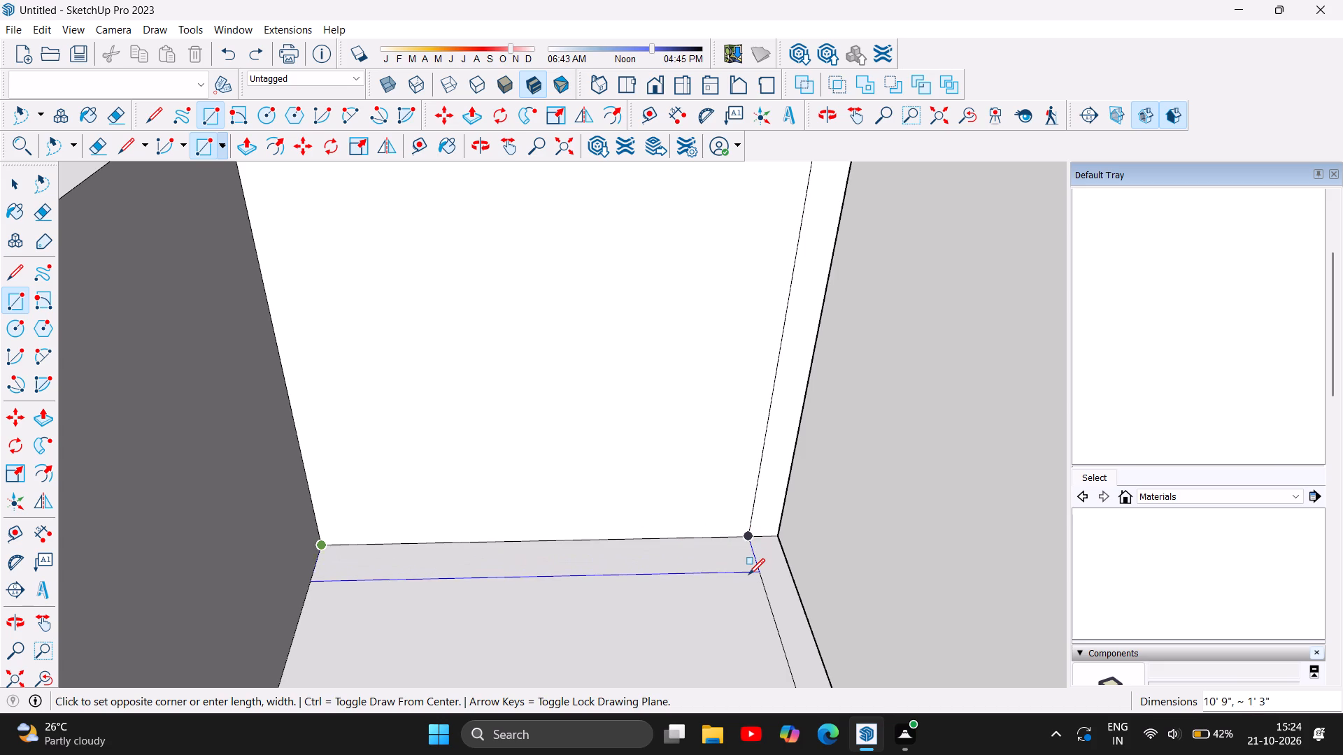
type("1'6")
key("Return")
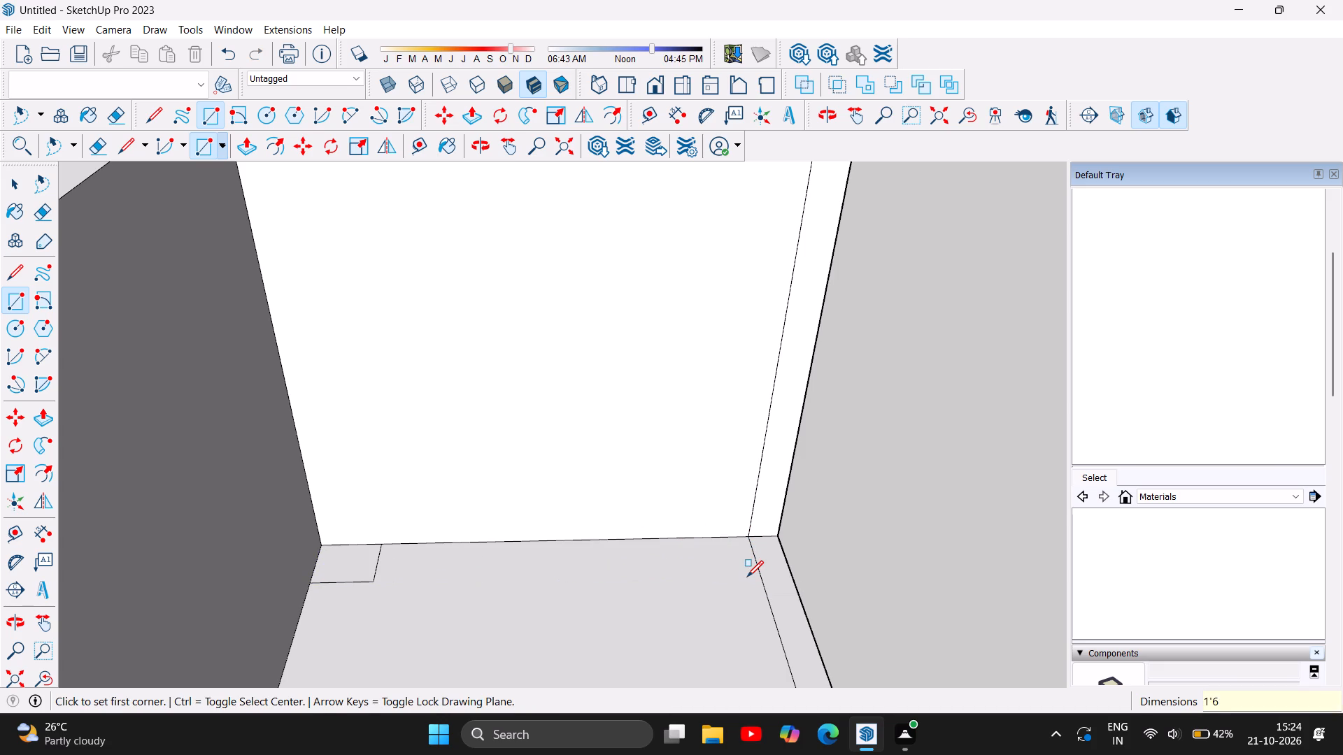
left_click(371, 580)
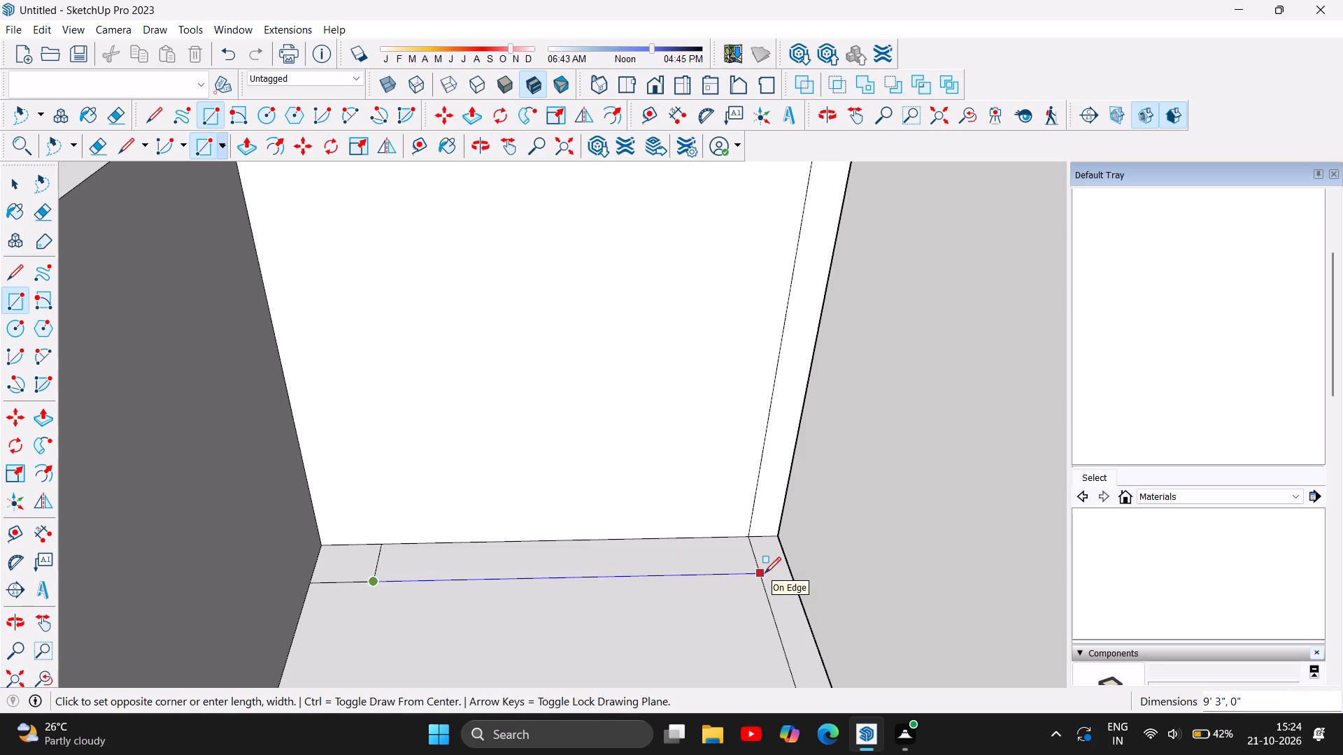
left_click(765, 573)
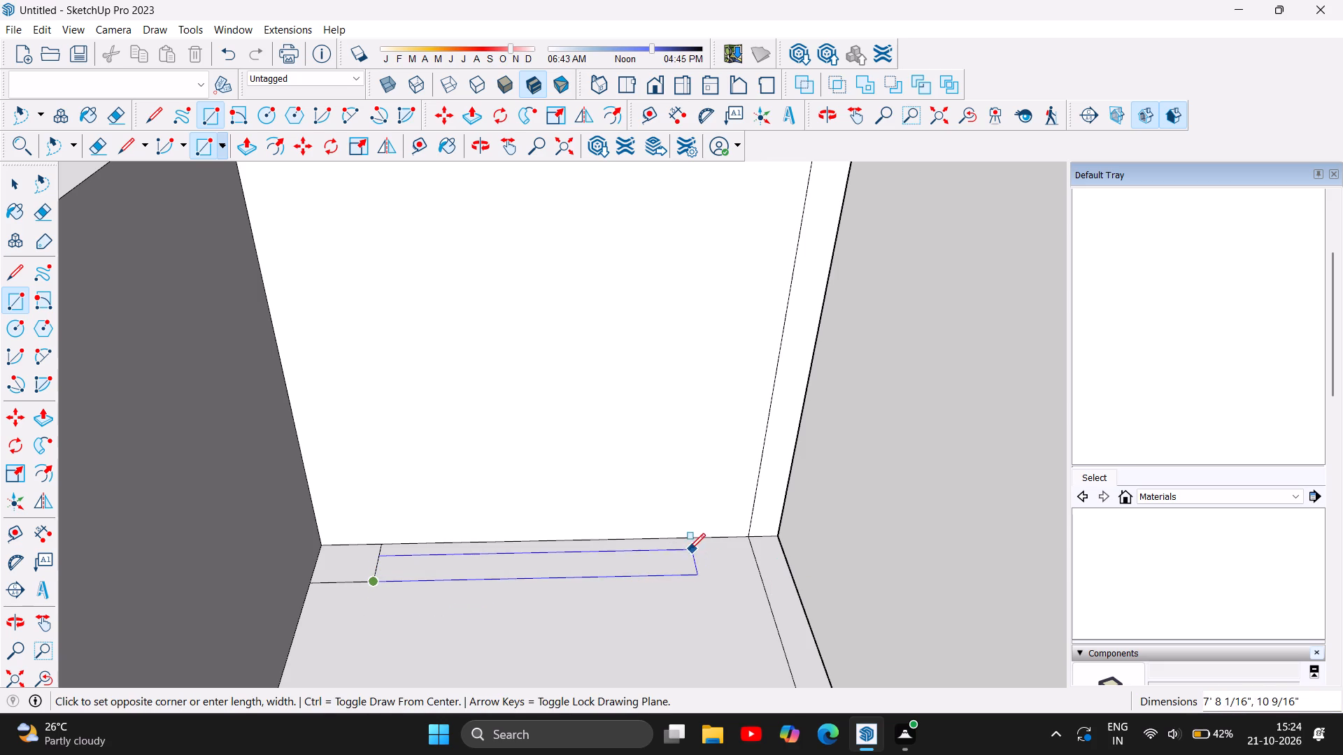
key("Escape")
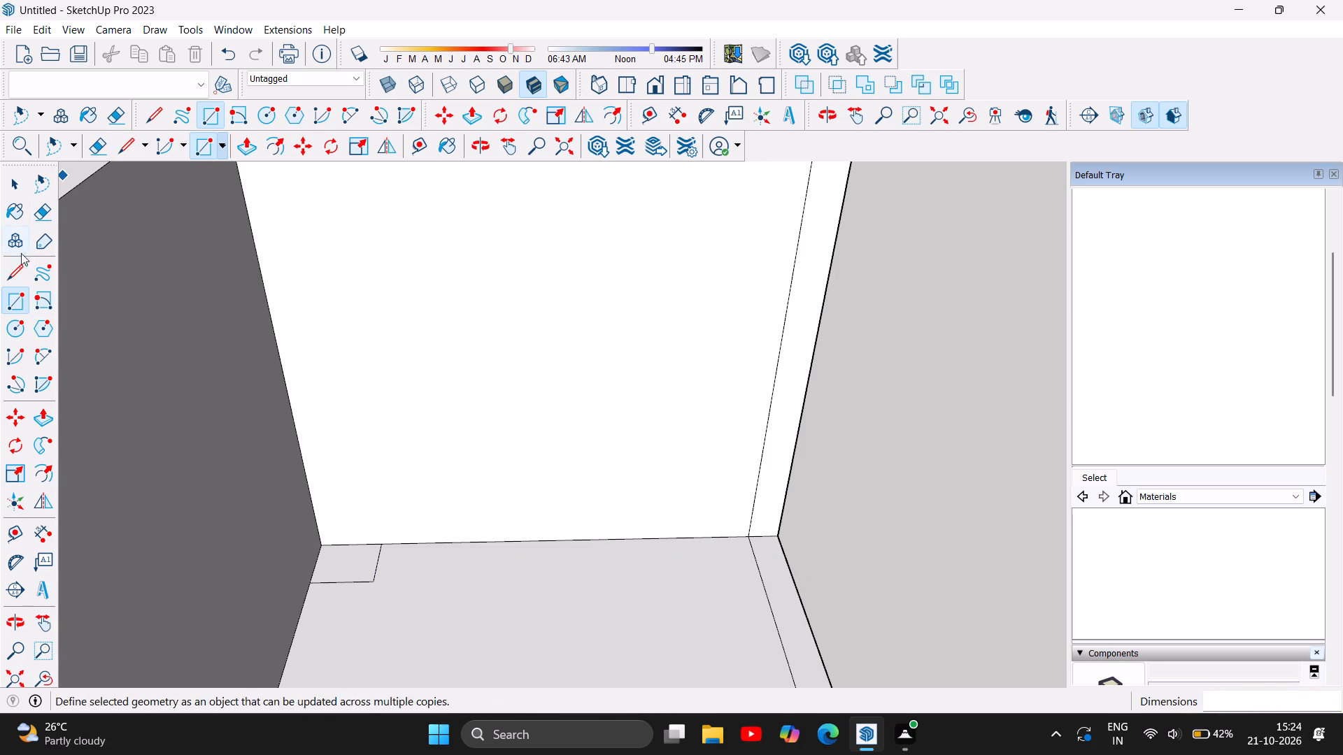
Draw a 9'3" line across the floor from the rectangle's free corner to the inner line at the far wall's open end.
left_click(20, 275)
left_click(374, 582)
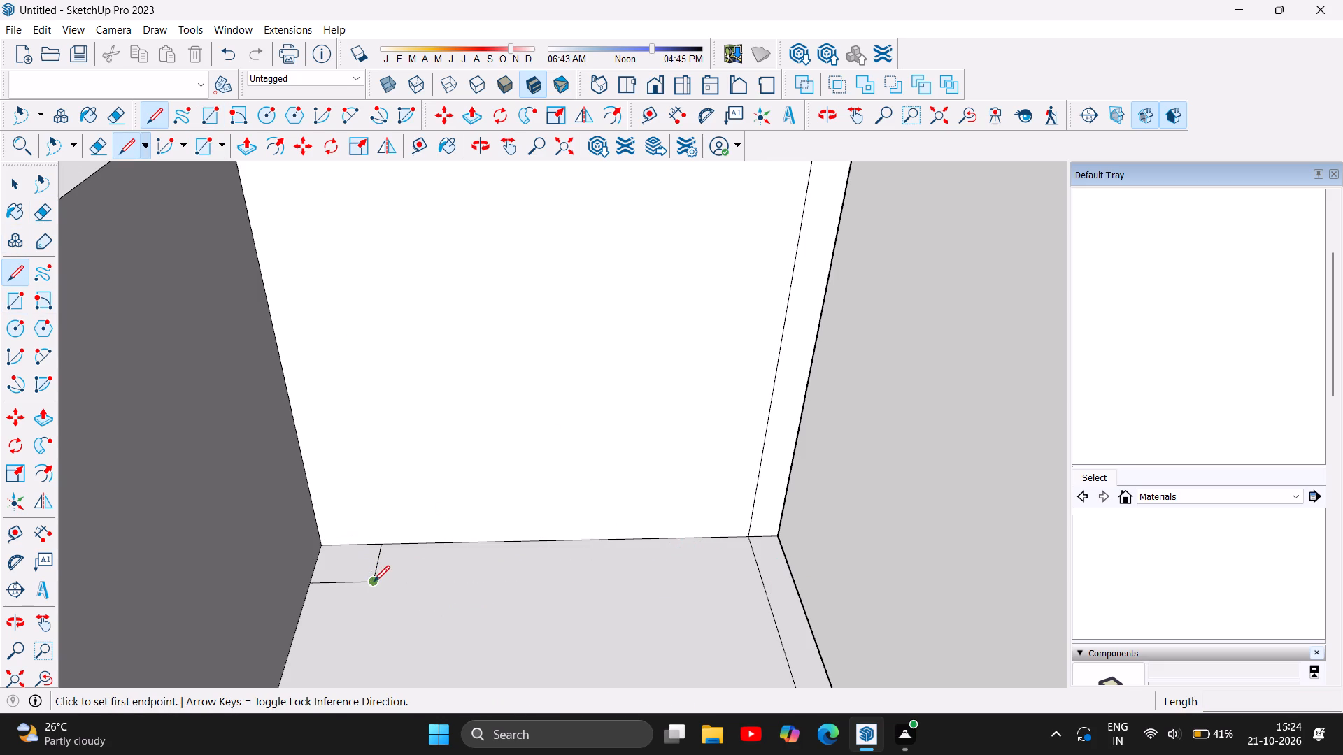
left_click(759, 575)
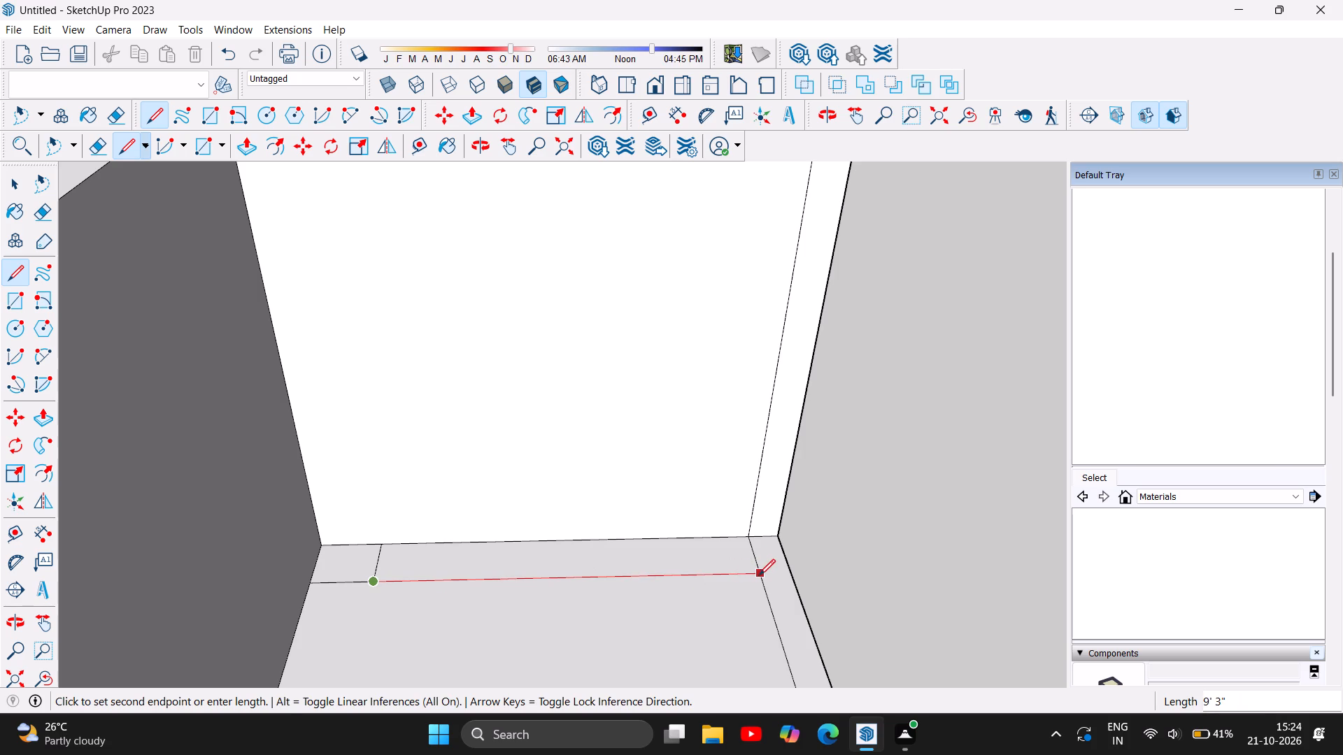
key("Escape")
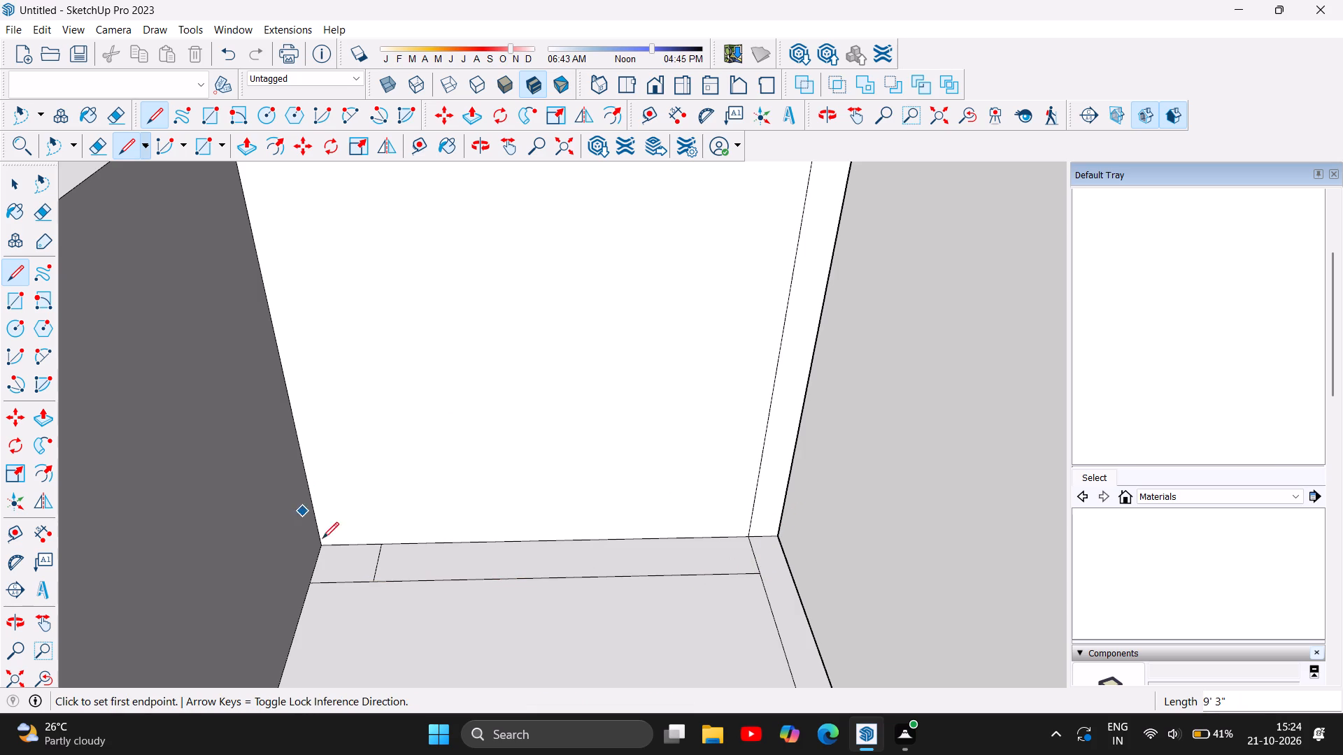
Delete the rectangle's short edge crossing the floor strip, leaving one continuous strip along the far wall.
left_click(18, 182)
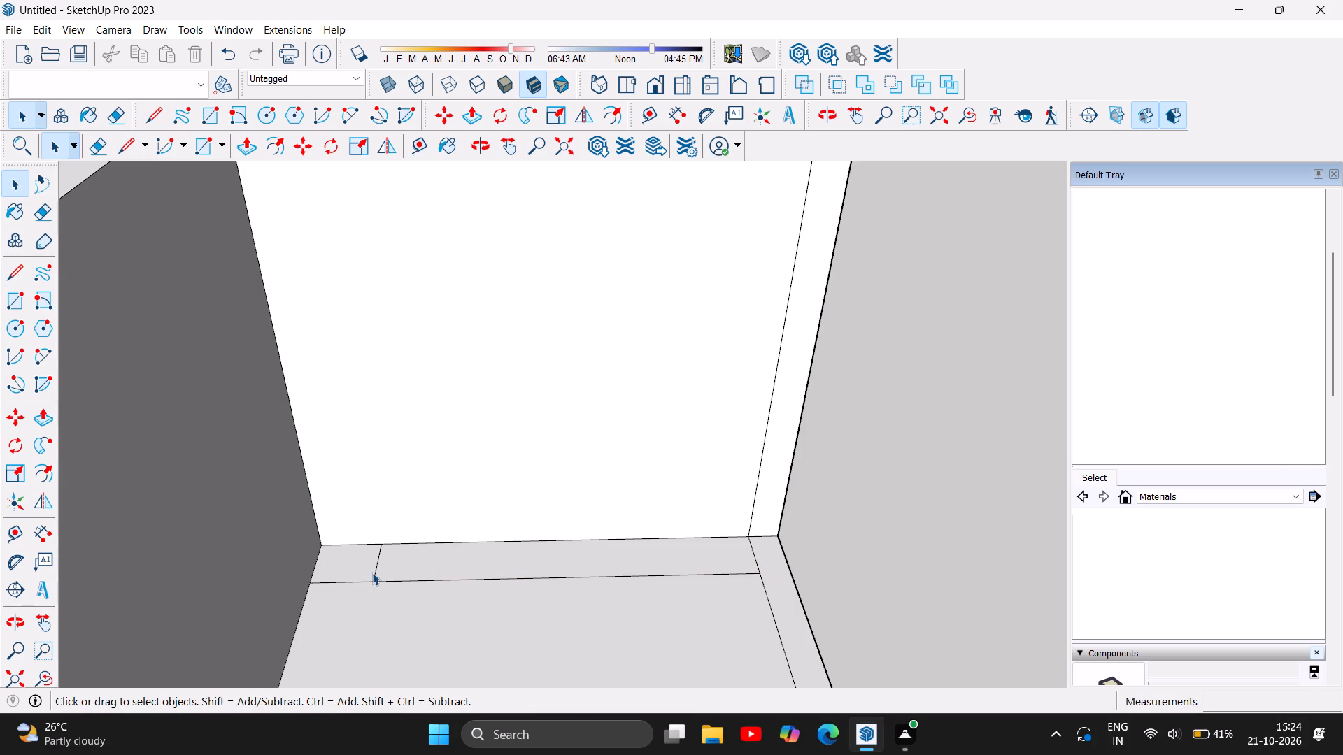
left_click(378, 561)
key("Delete")
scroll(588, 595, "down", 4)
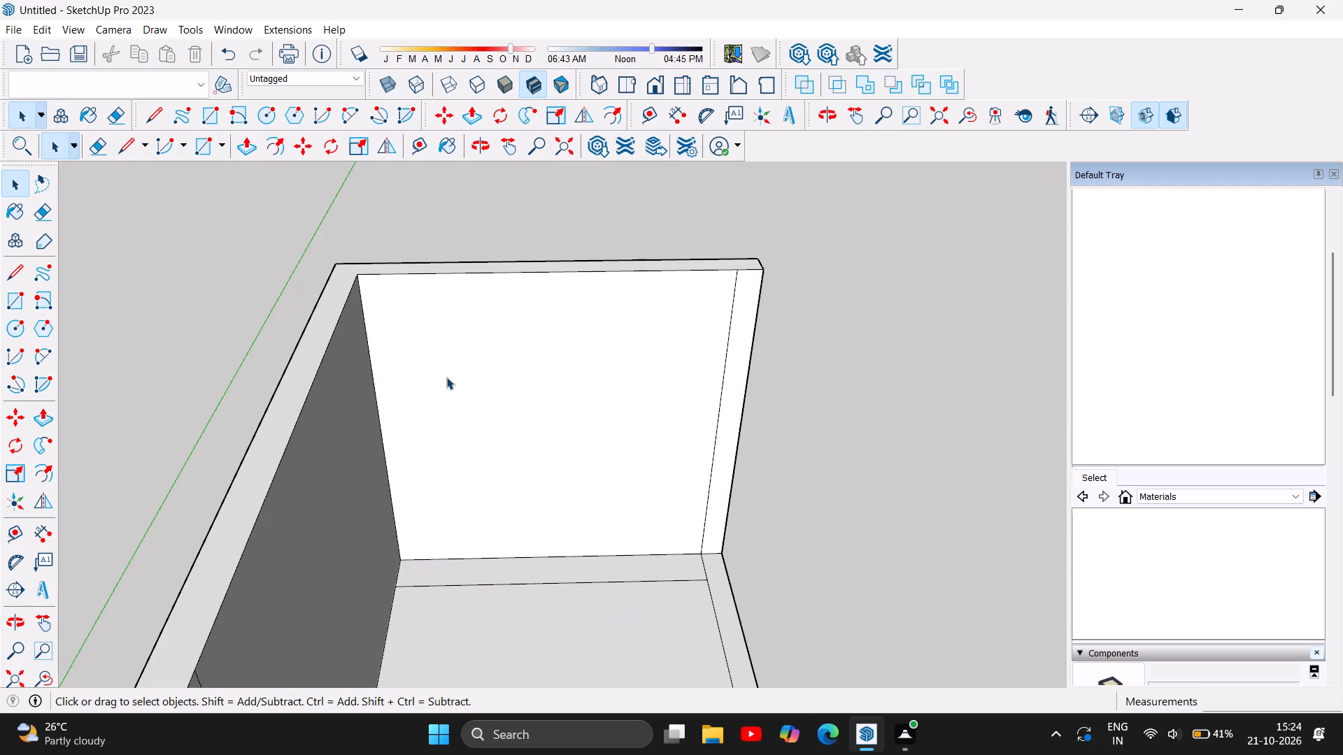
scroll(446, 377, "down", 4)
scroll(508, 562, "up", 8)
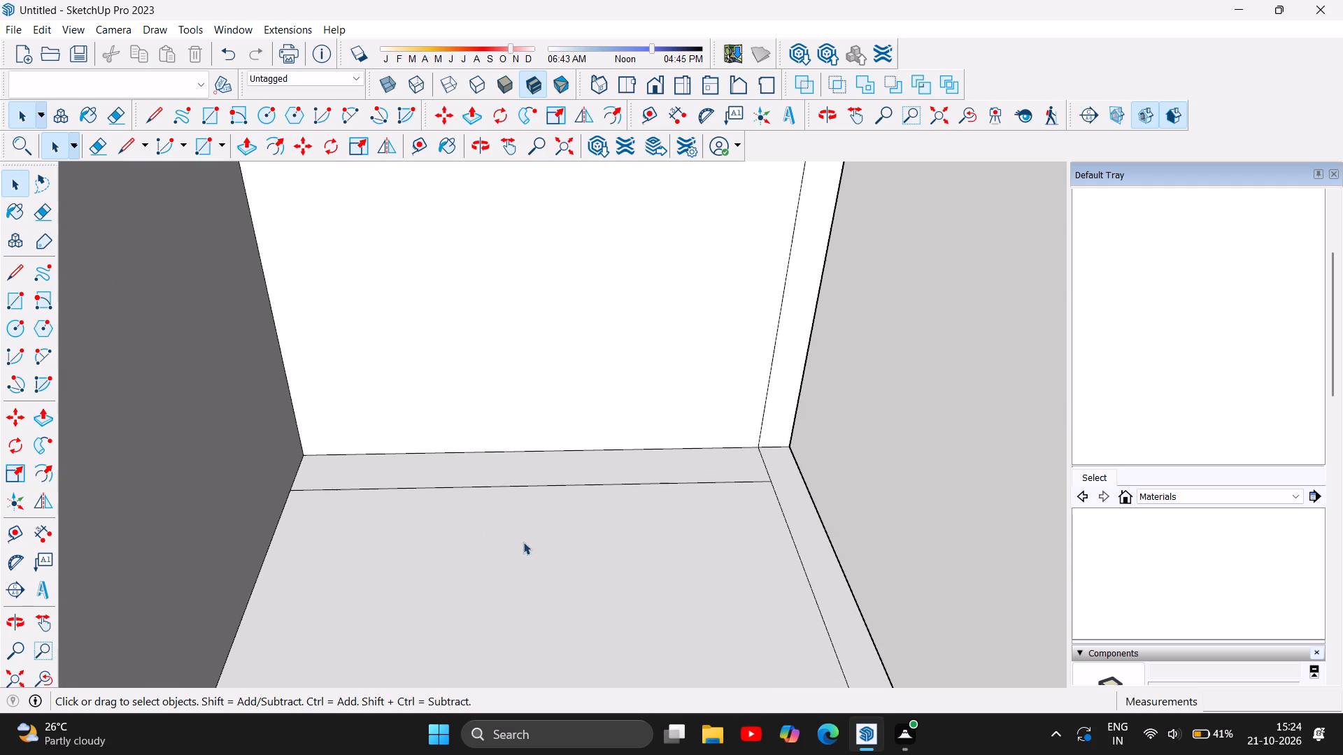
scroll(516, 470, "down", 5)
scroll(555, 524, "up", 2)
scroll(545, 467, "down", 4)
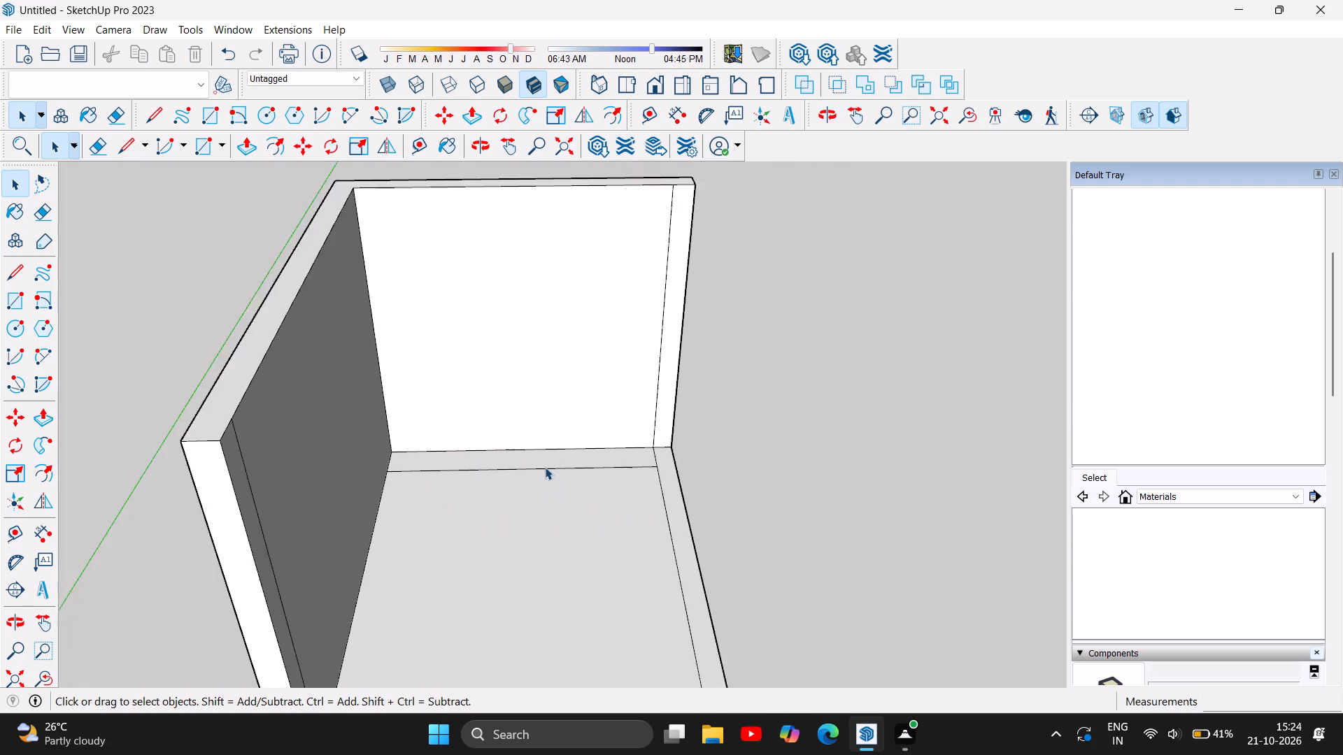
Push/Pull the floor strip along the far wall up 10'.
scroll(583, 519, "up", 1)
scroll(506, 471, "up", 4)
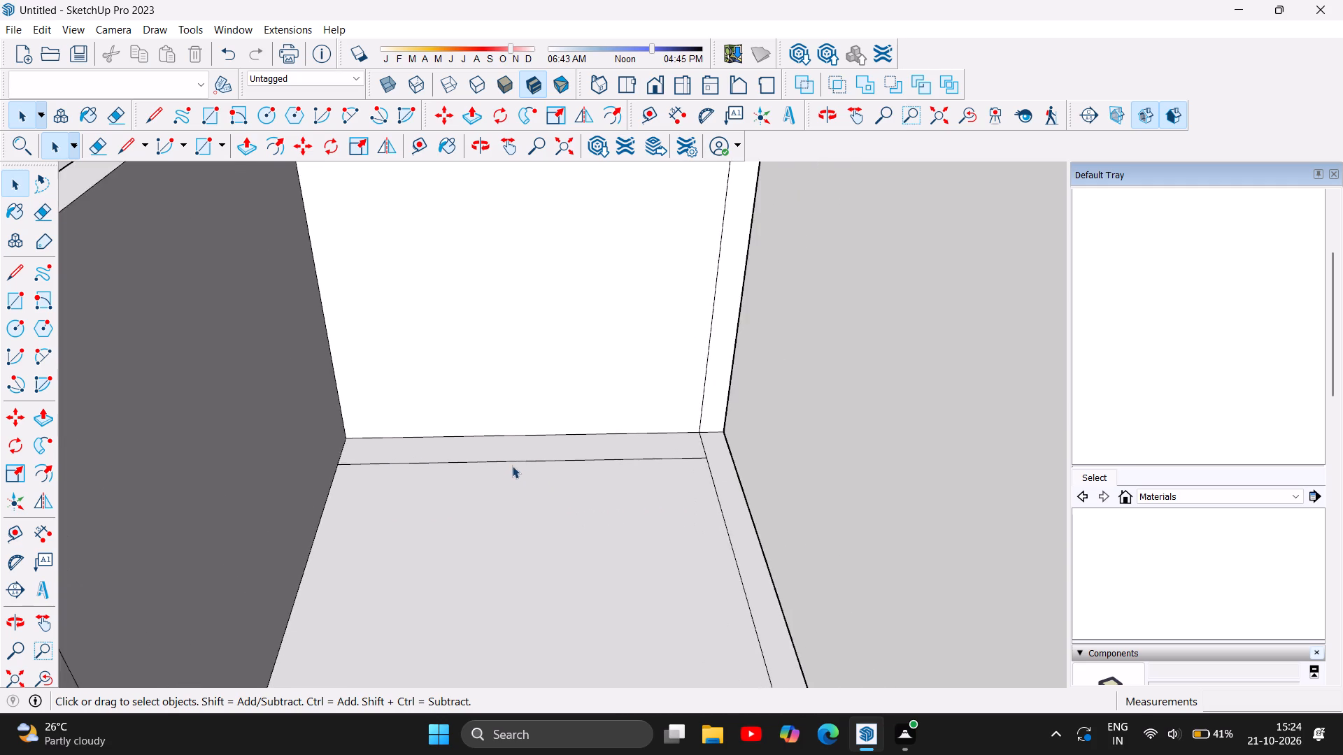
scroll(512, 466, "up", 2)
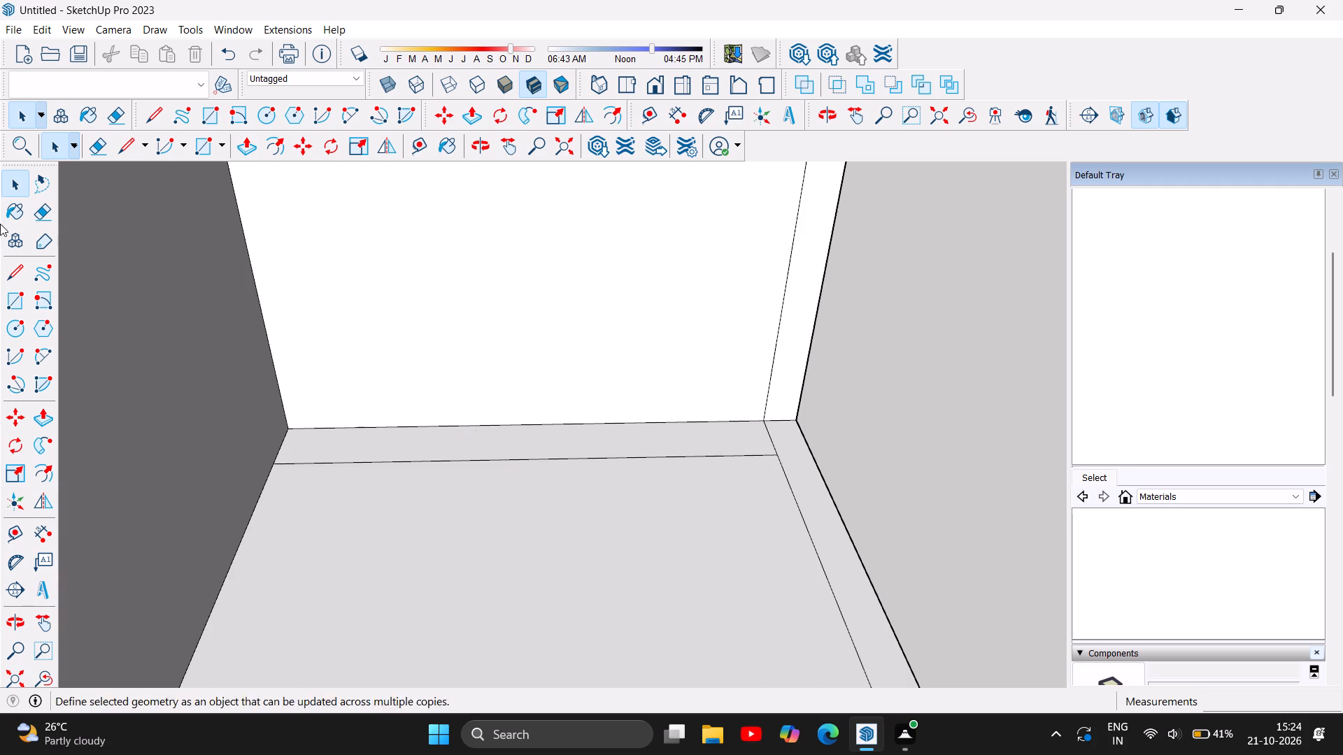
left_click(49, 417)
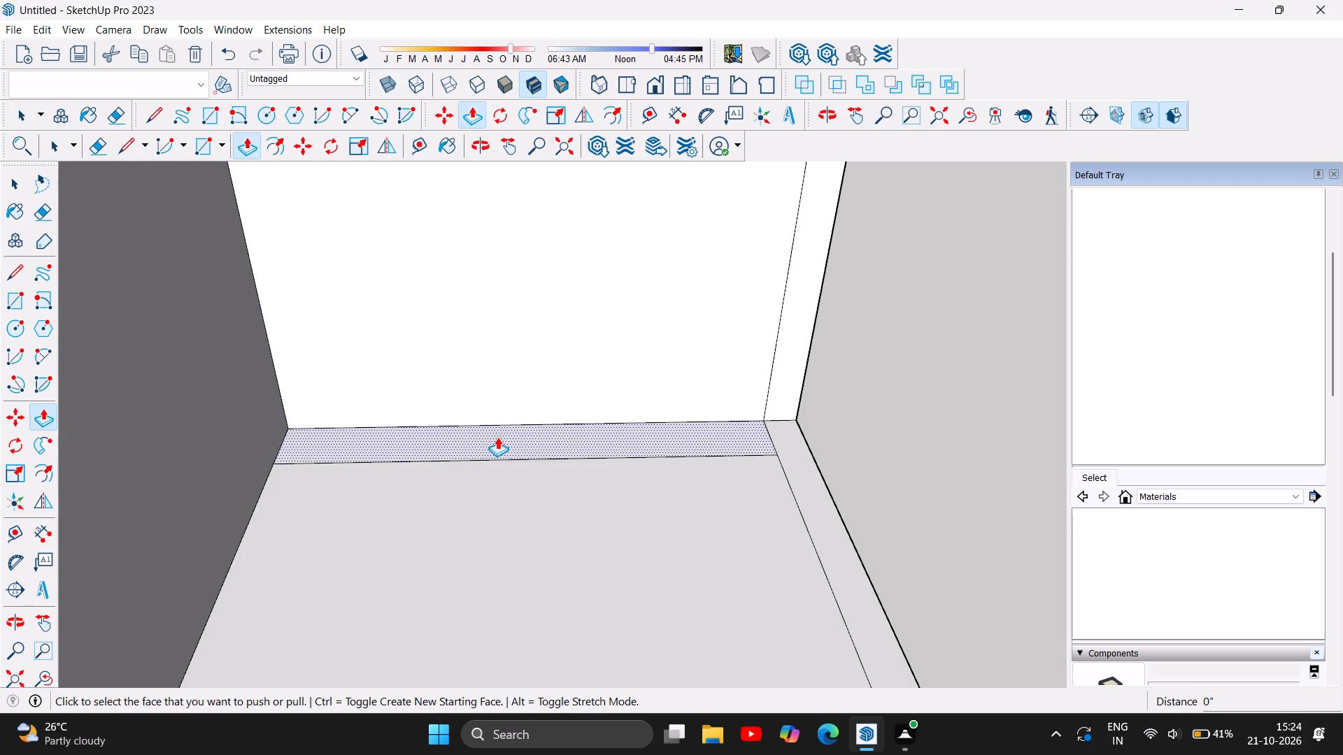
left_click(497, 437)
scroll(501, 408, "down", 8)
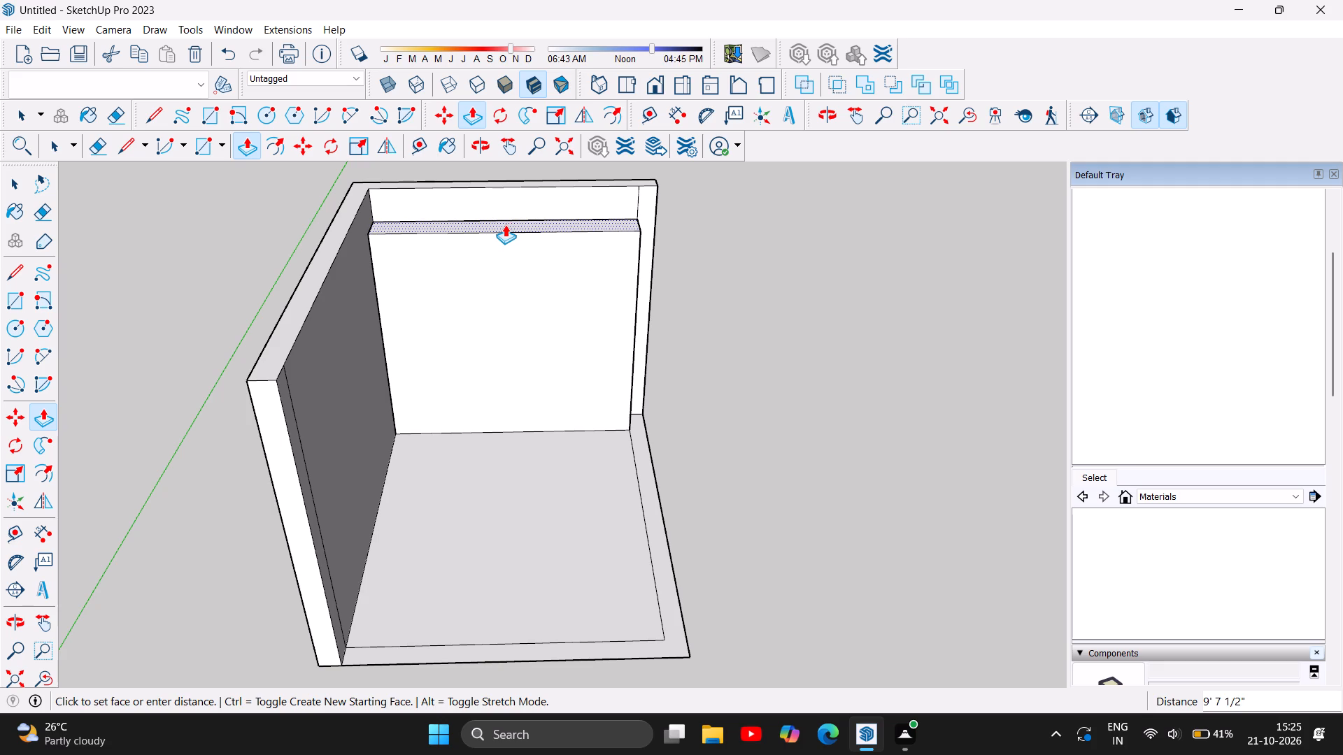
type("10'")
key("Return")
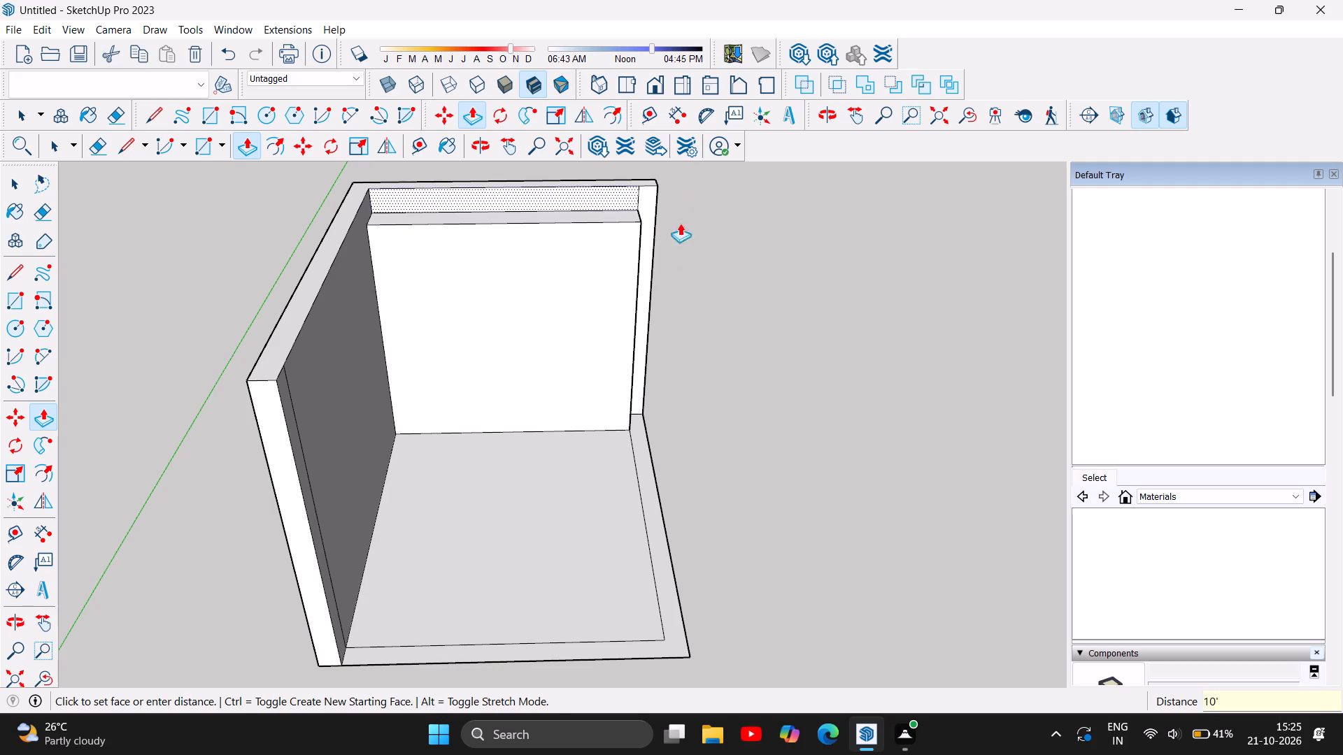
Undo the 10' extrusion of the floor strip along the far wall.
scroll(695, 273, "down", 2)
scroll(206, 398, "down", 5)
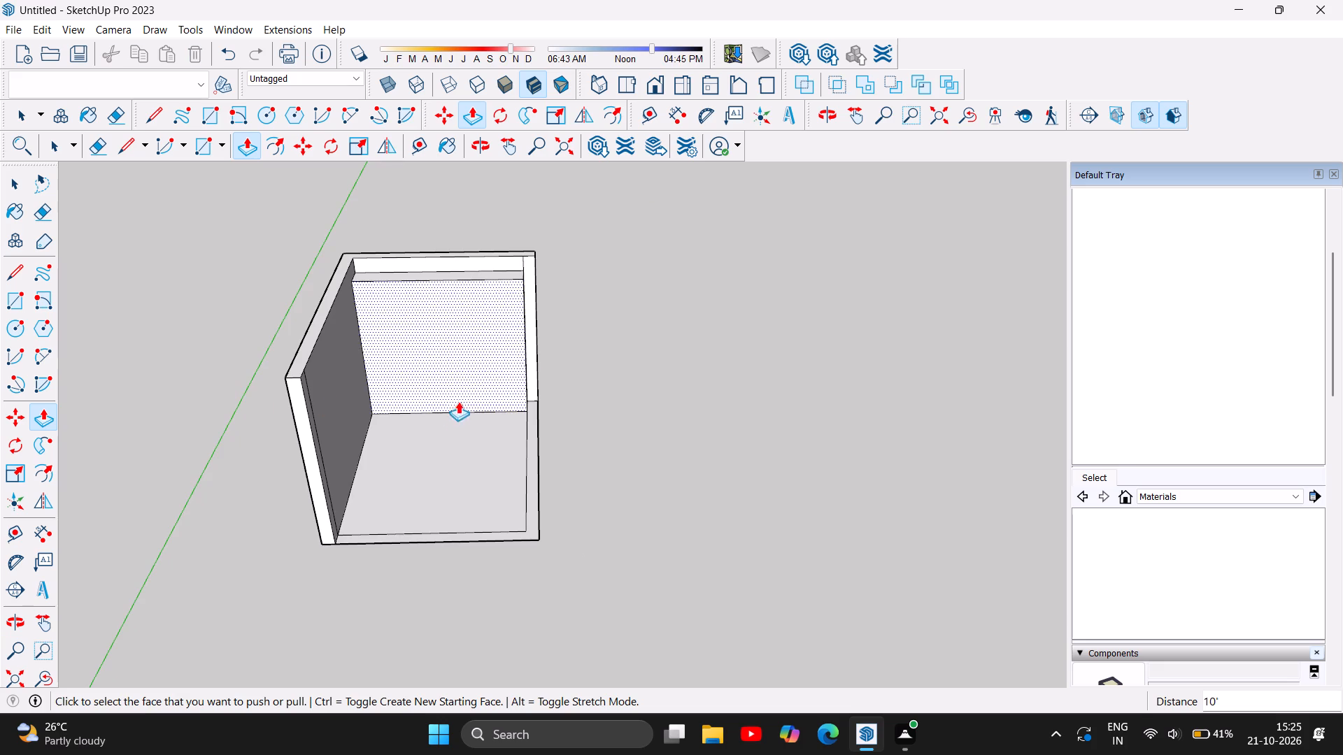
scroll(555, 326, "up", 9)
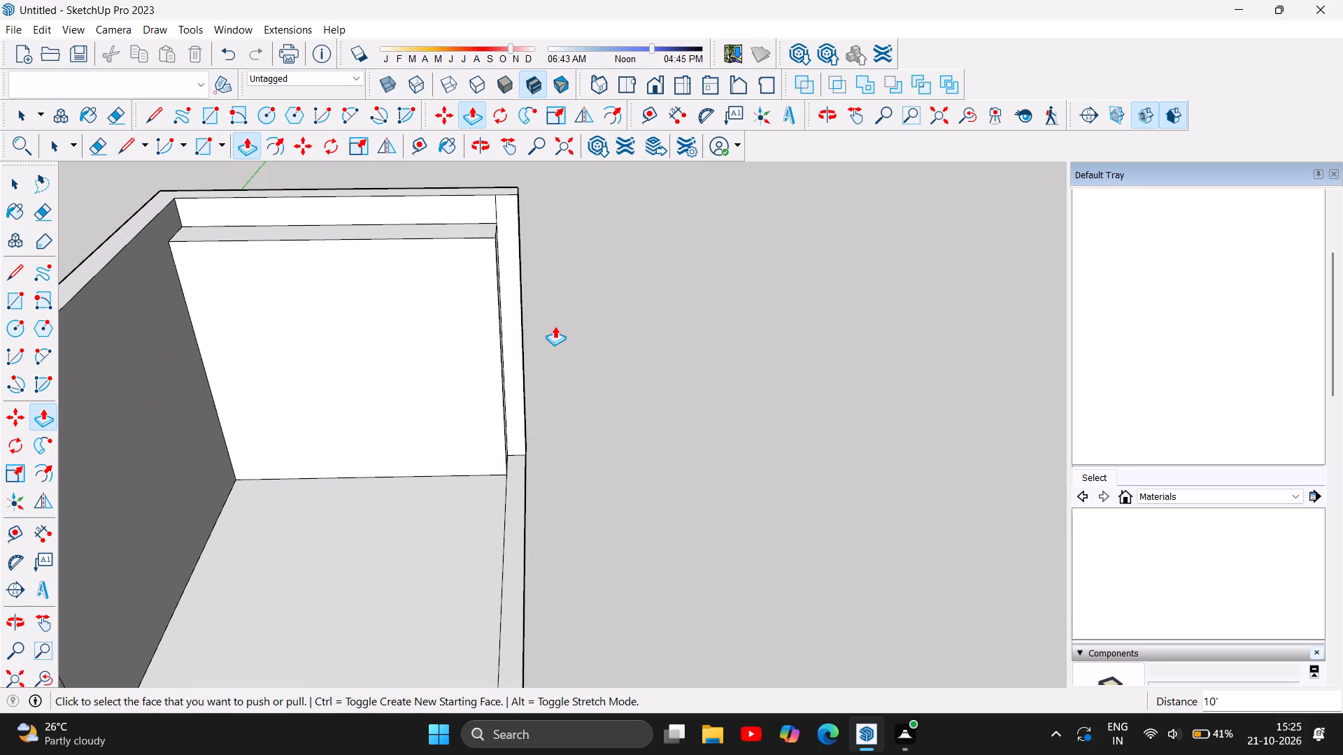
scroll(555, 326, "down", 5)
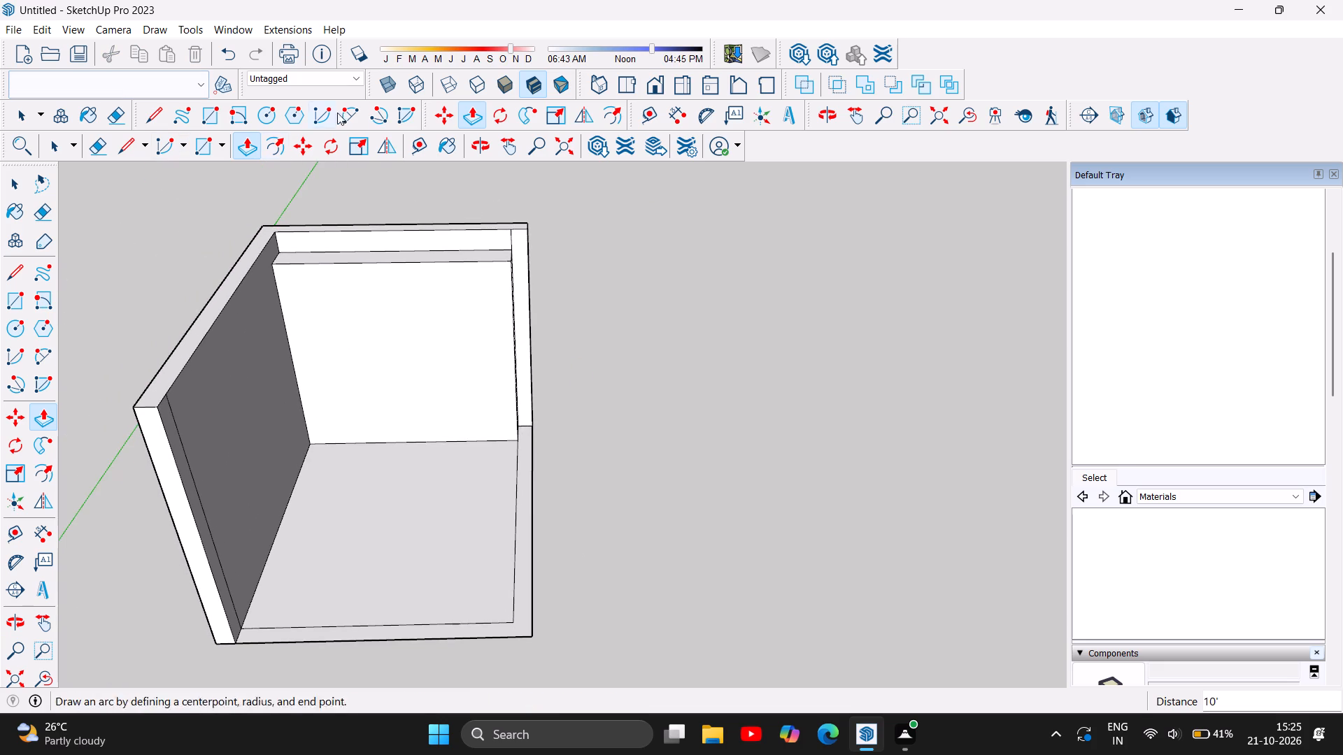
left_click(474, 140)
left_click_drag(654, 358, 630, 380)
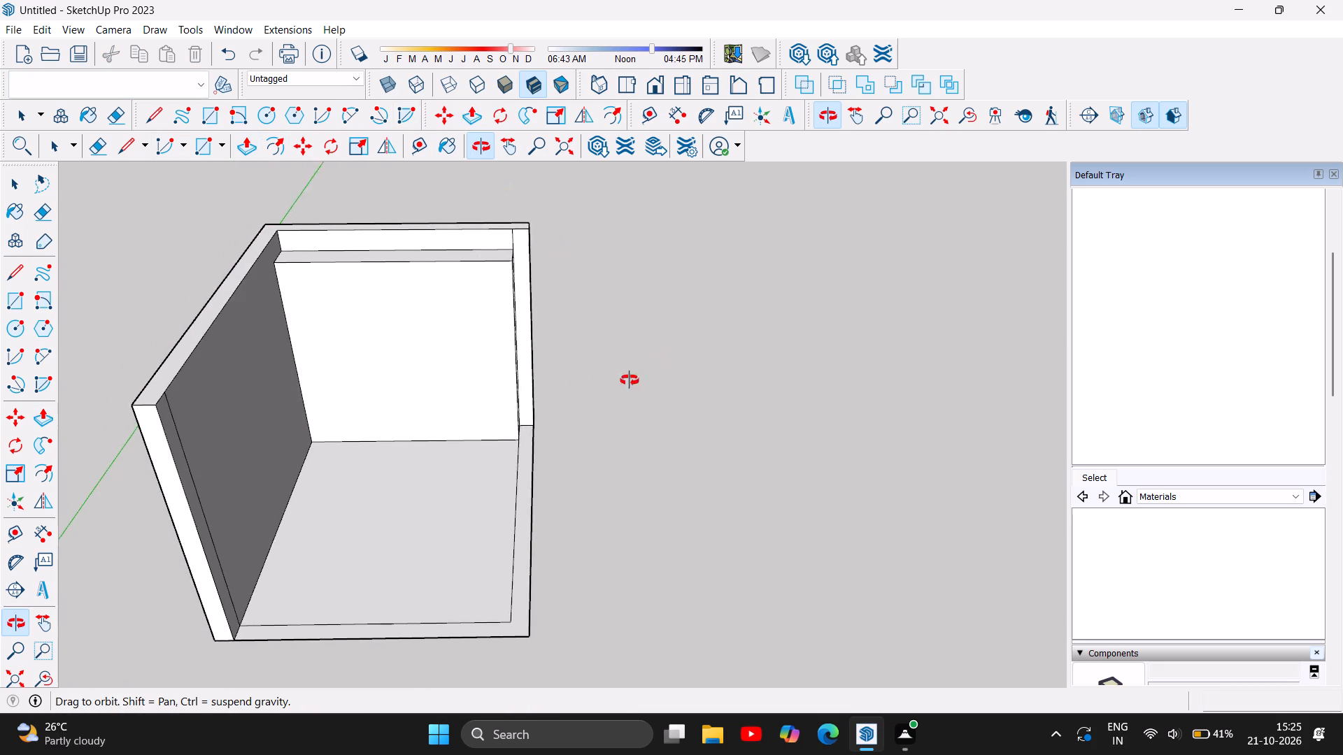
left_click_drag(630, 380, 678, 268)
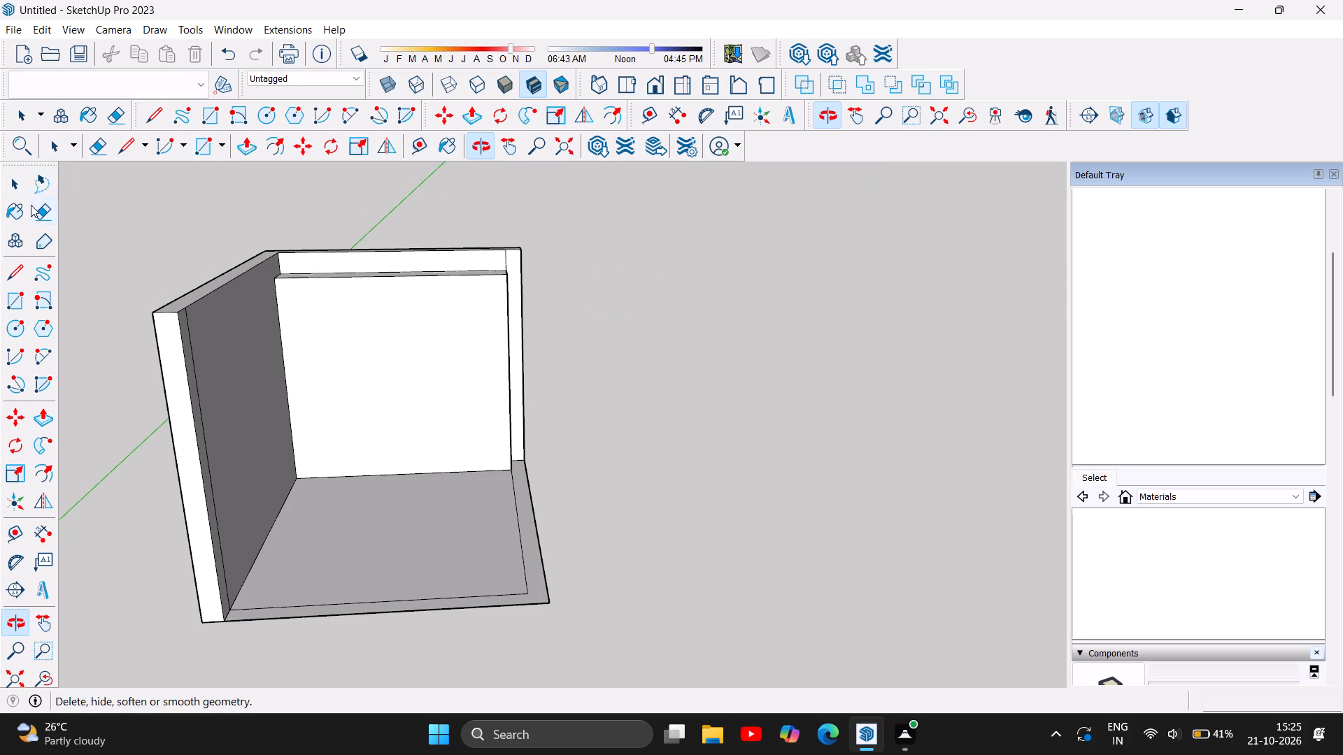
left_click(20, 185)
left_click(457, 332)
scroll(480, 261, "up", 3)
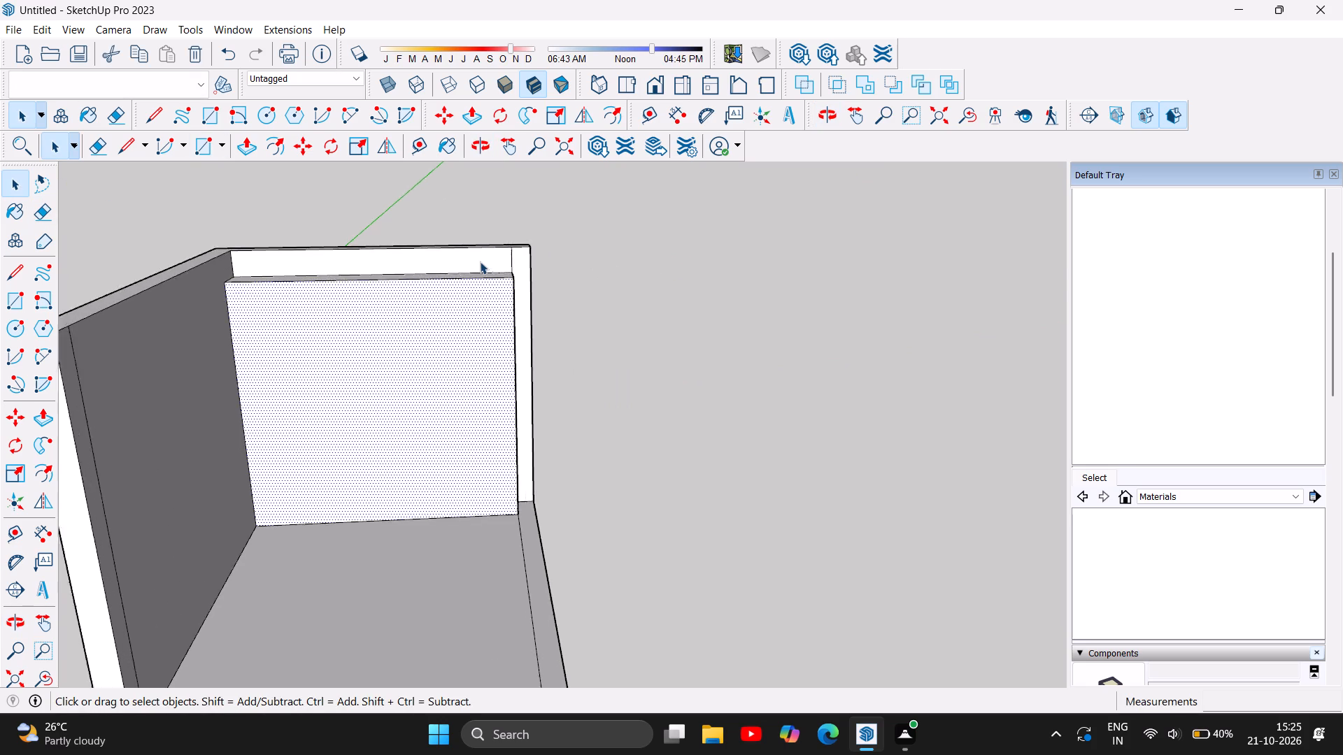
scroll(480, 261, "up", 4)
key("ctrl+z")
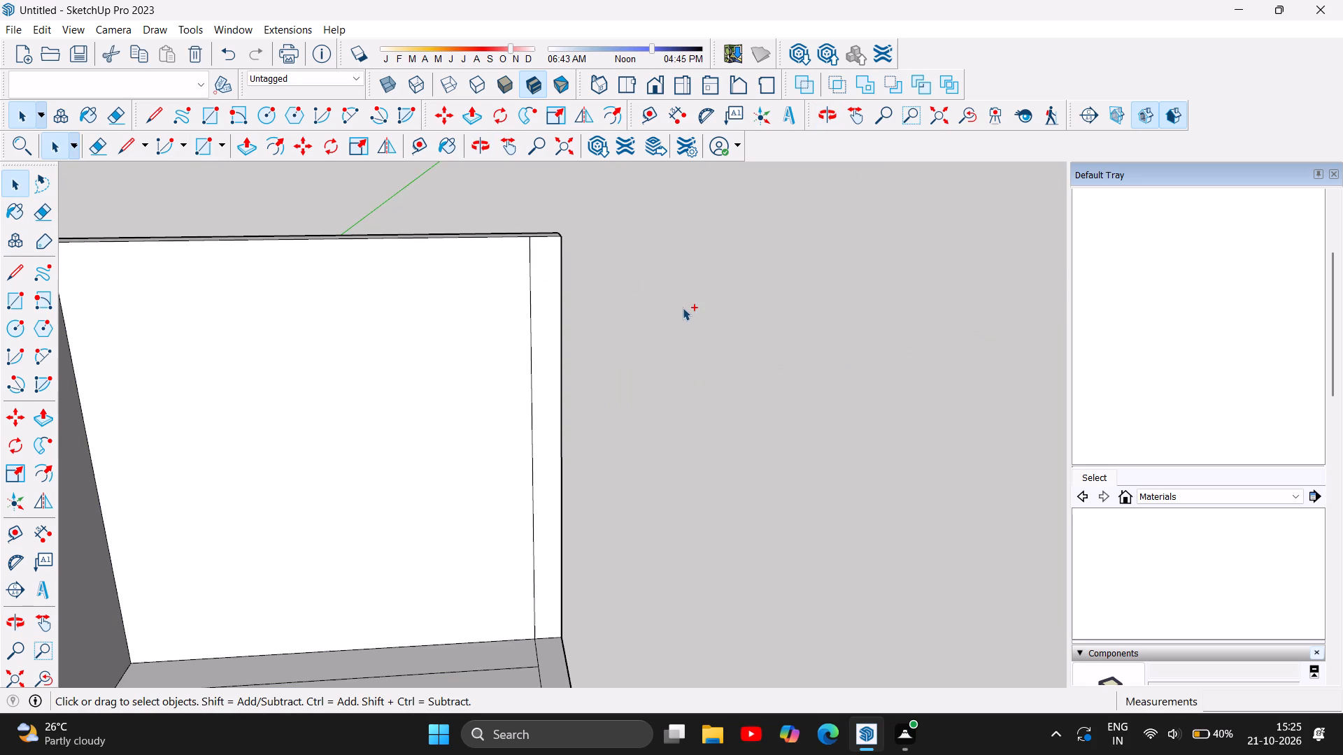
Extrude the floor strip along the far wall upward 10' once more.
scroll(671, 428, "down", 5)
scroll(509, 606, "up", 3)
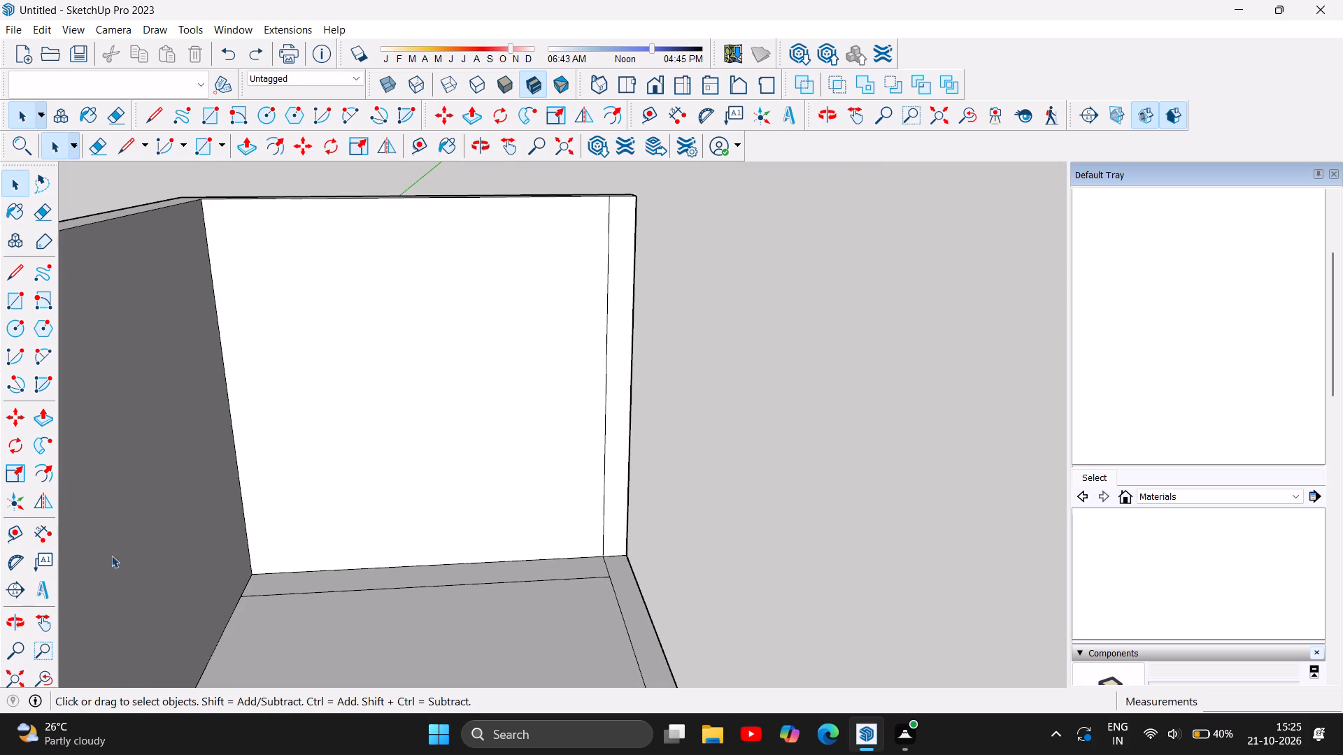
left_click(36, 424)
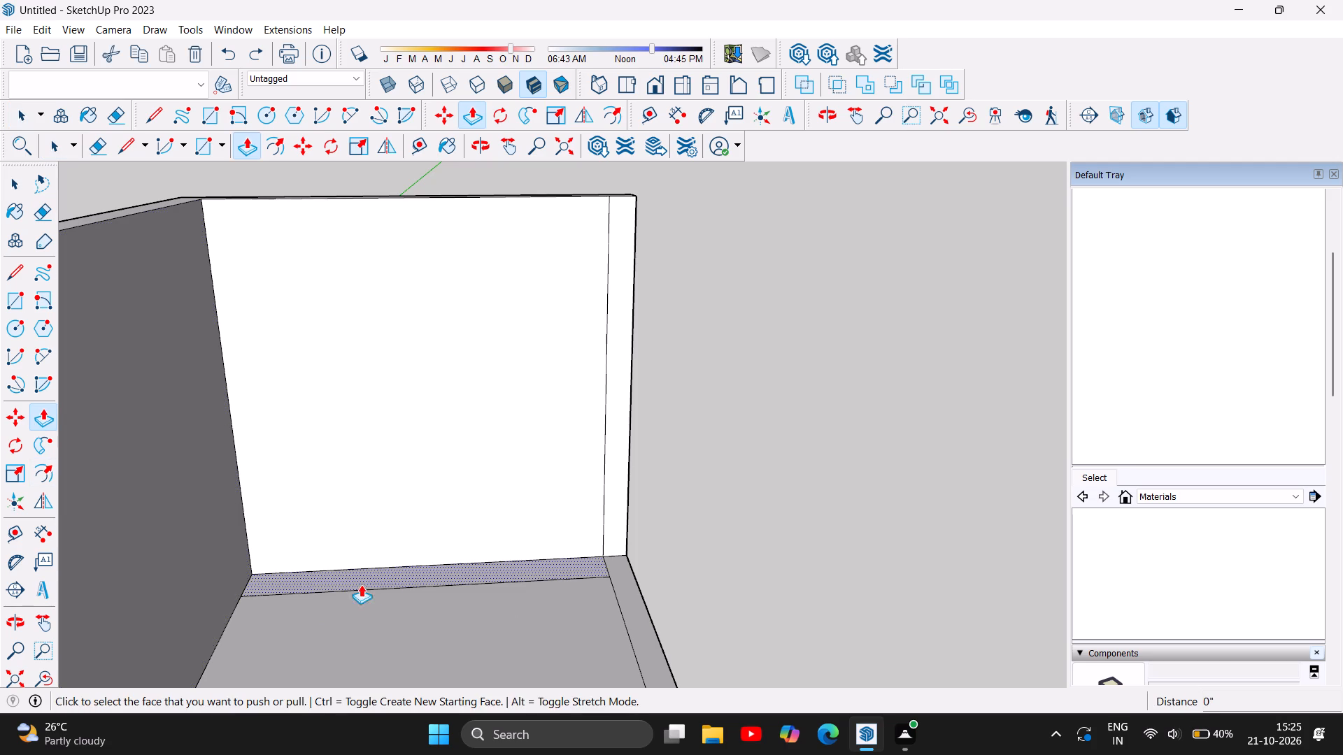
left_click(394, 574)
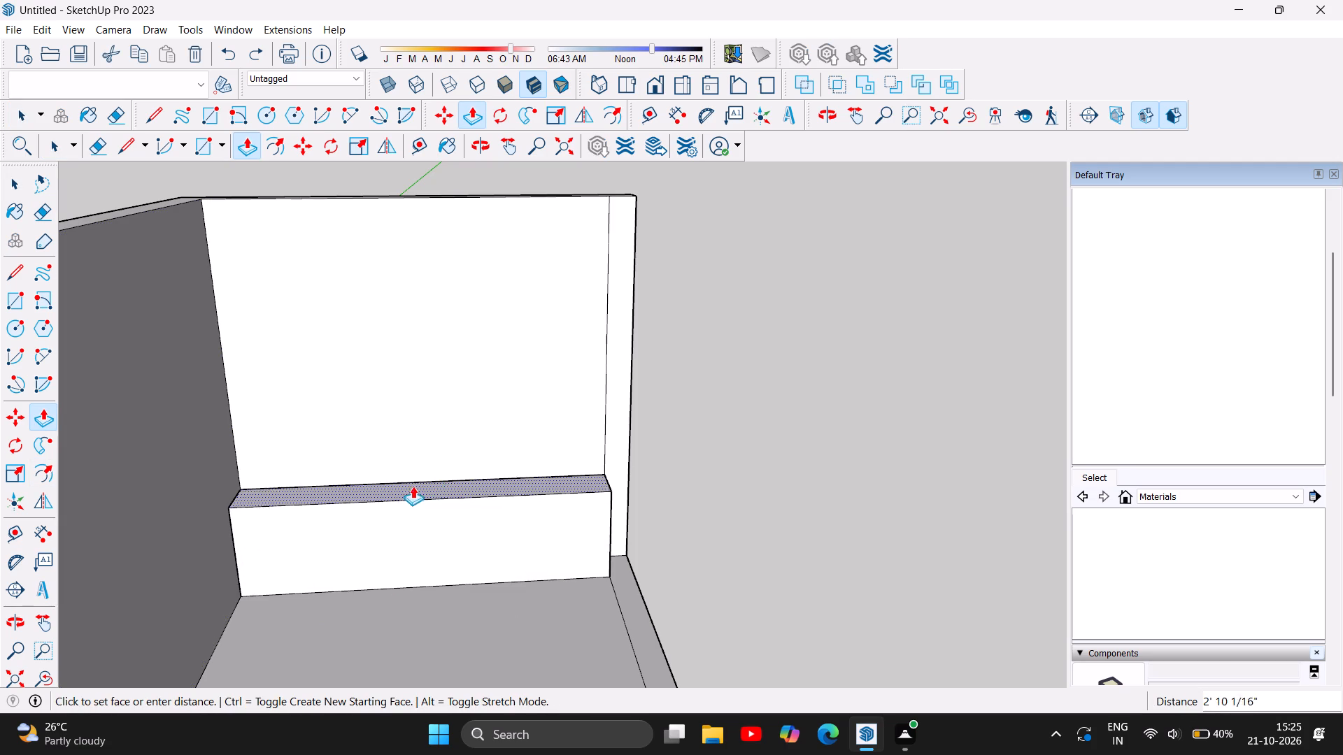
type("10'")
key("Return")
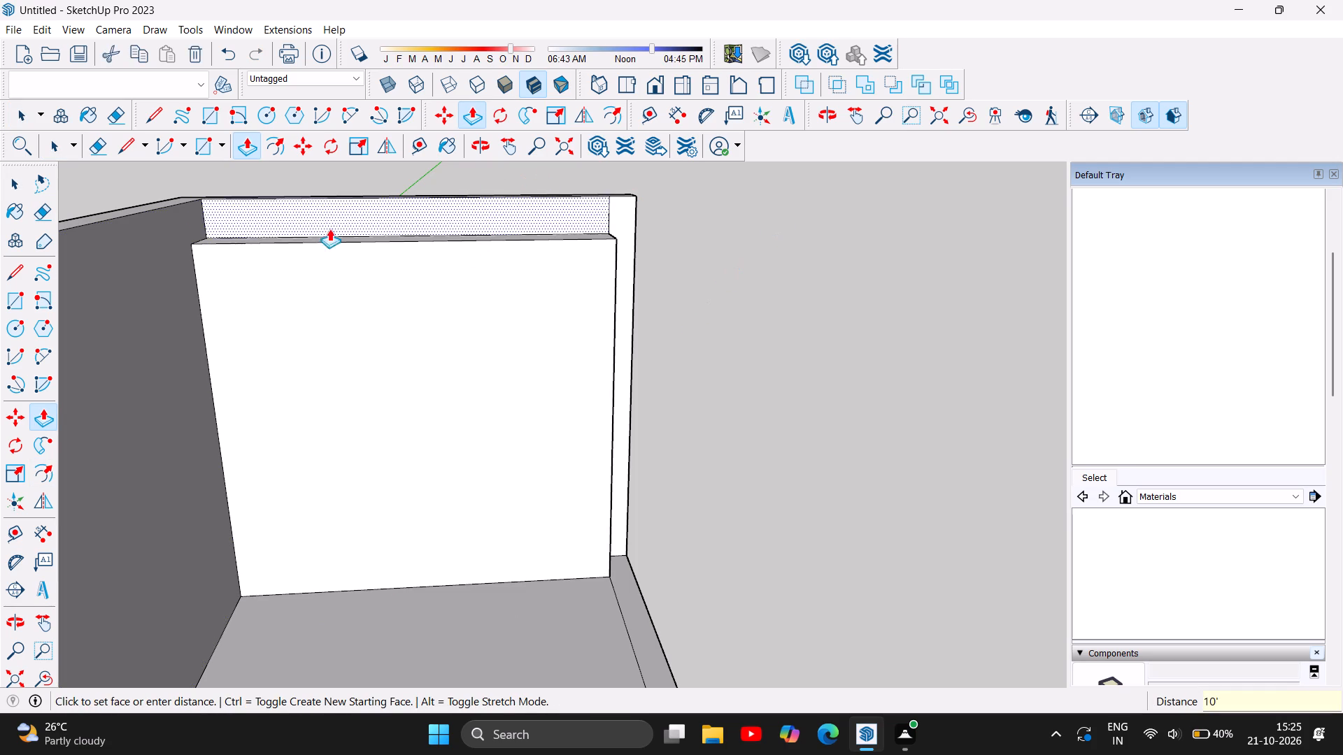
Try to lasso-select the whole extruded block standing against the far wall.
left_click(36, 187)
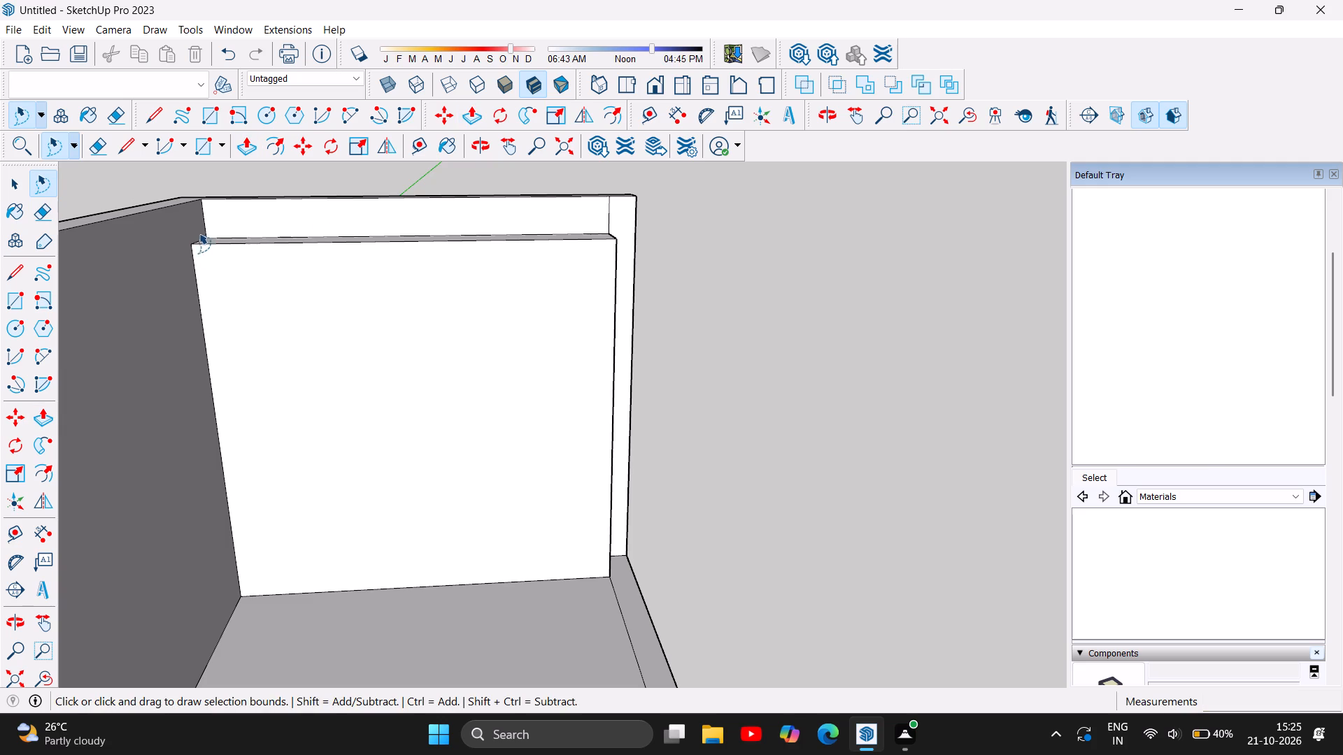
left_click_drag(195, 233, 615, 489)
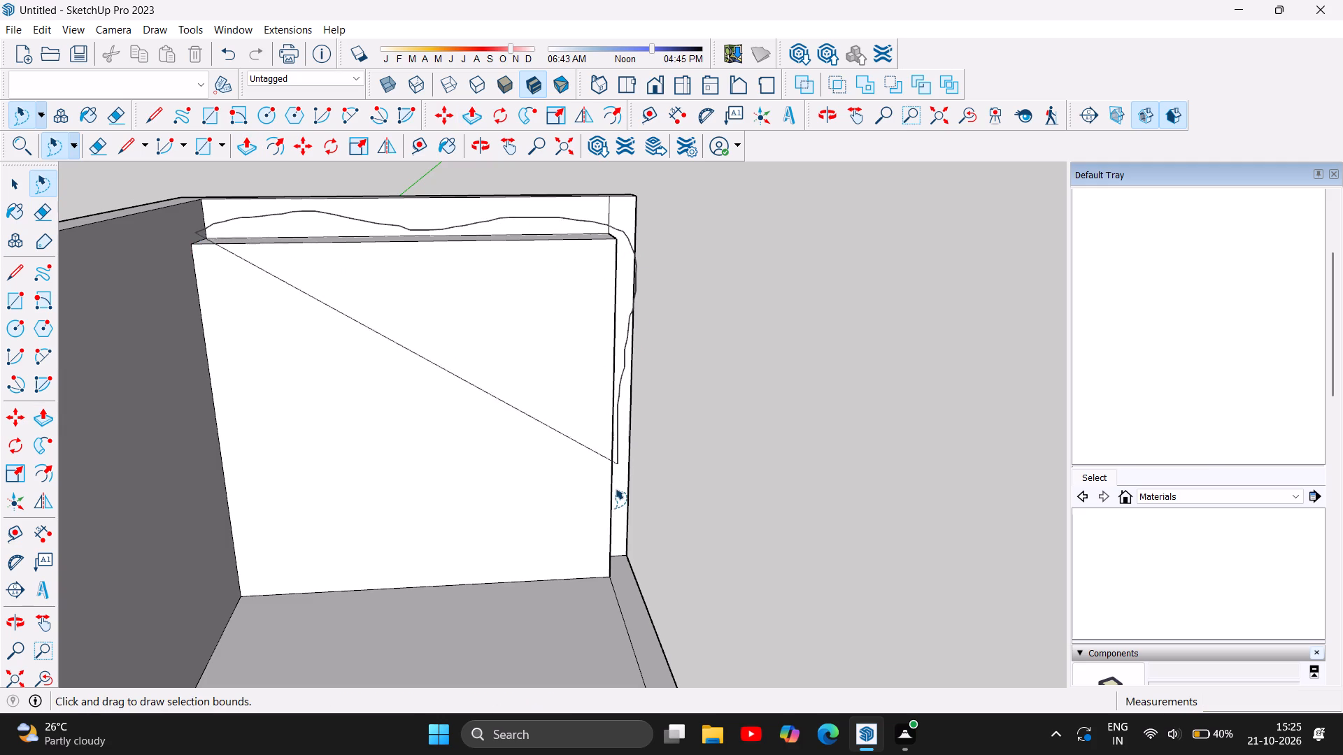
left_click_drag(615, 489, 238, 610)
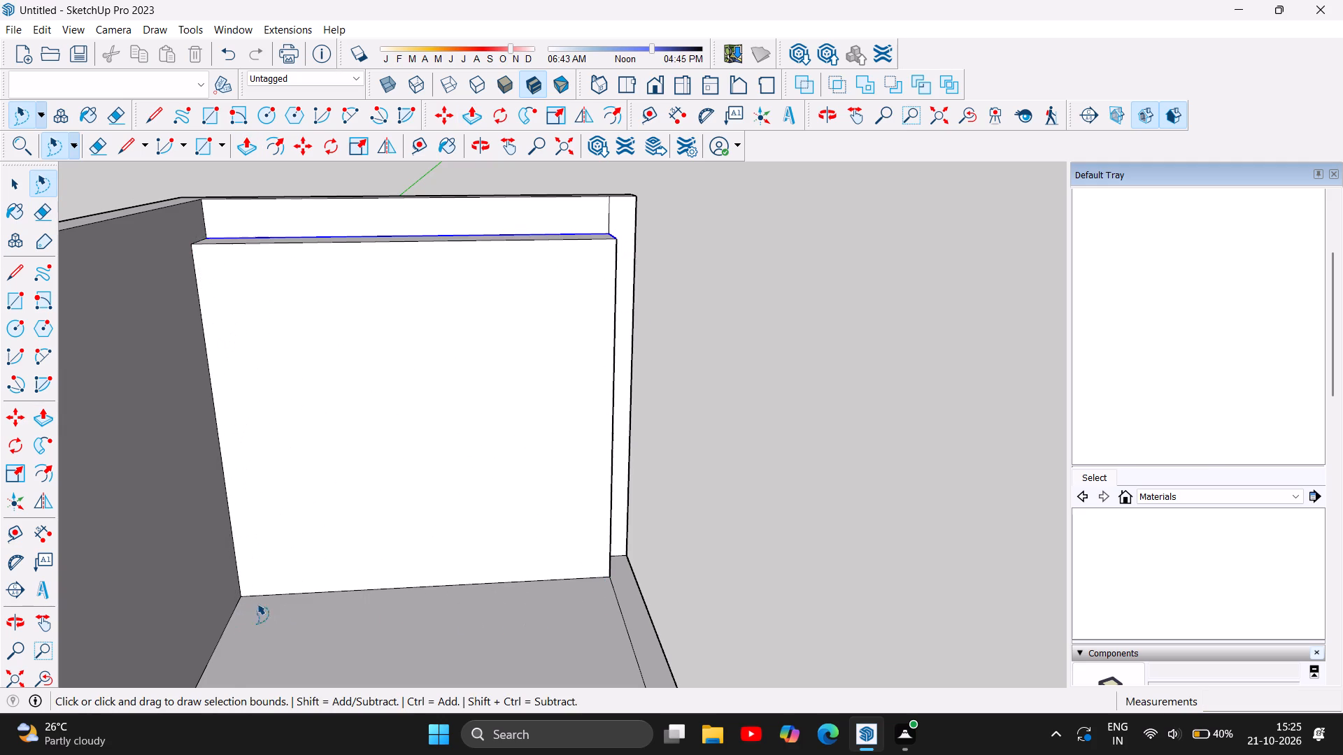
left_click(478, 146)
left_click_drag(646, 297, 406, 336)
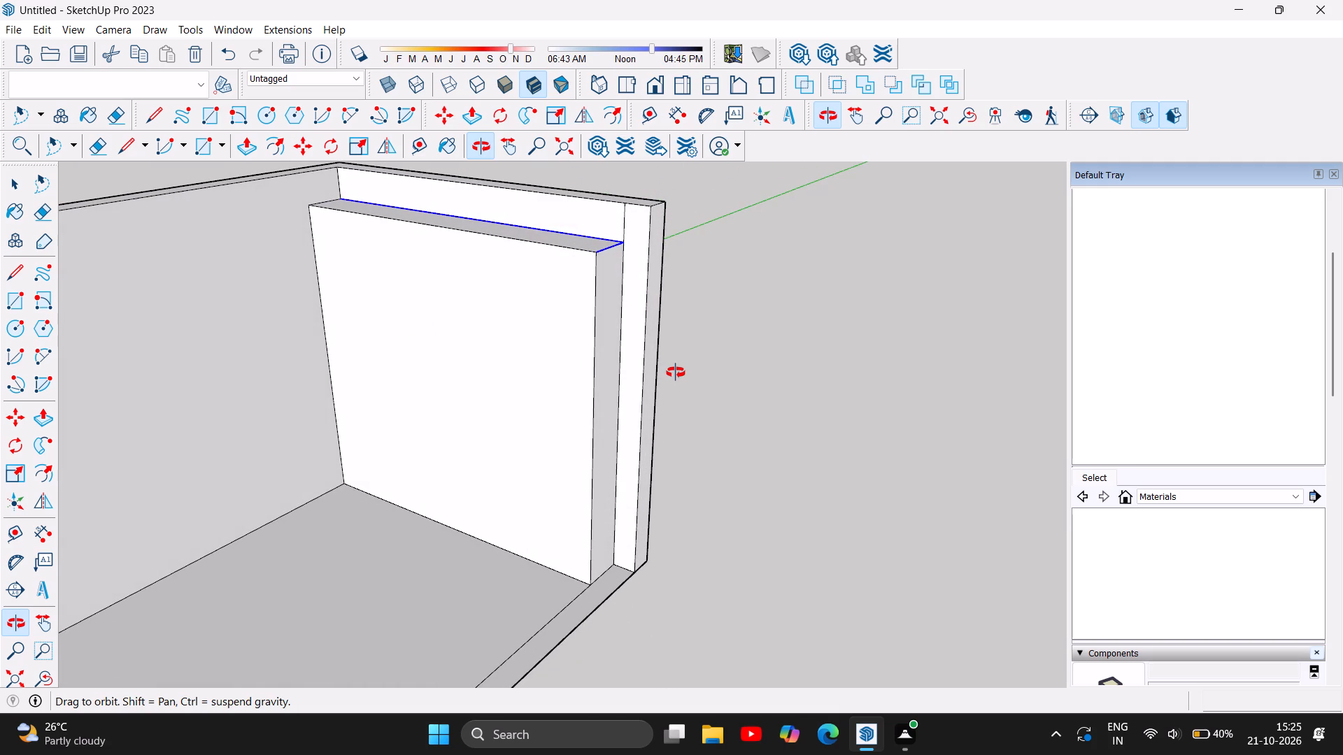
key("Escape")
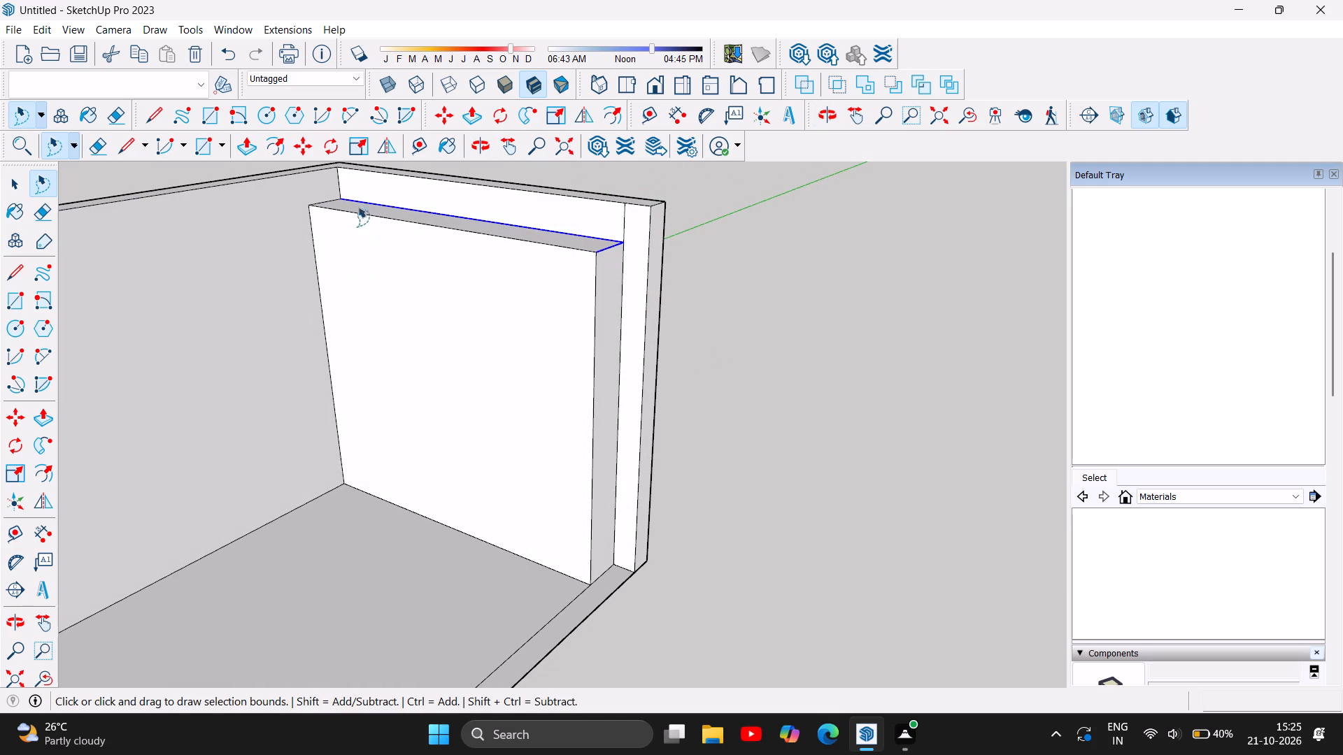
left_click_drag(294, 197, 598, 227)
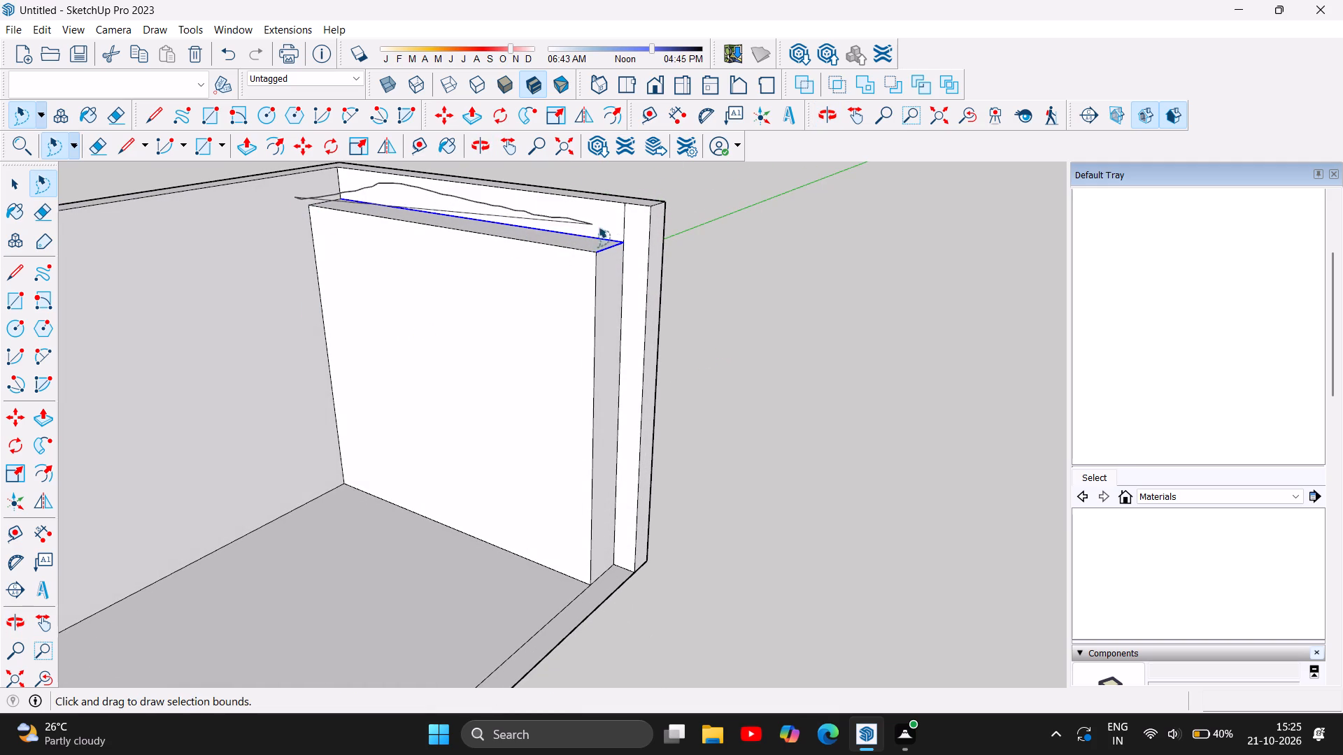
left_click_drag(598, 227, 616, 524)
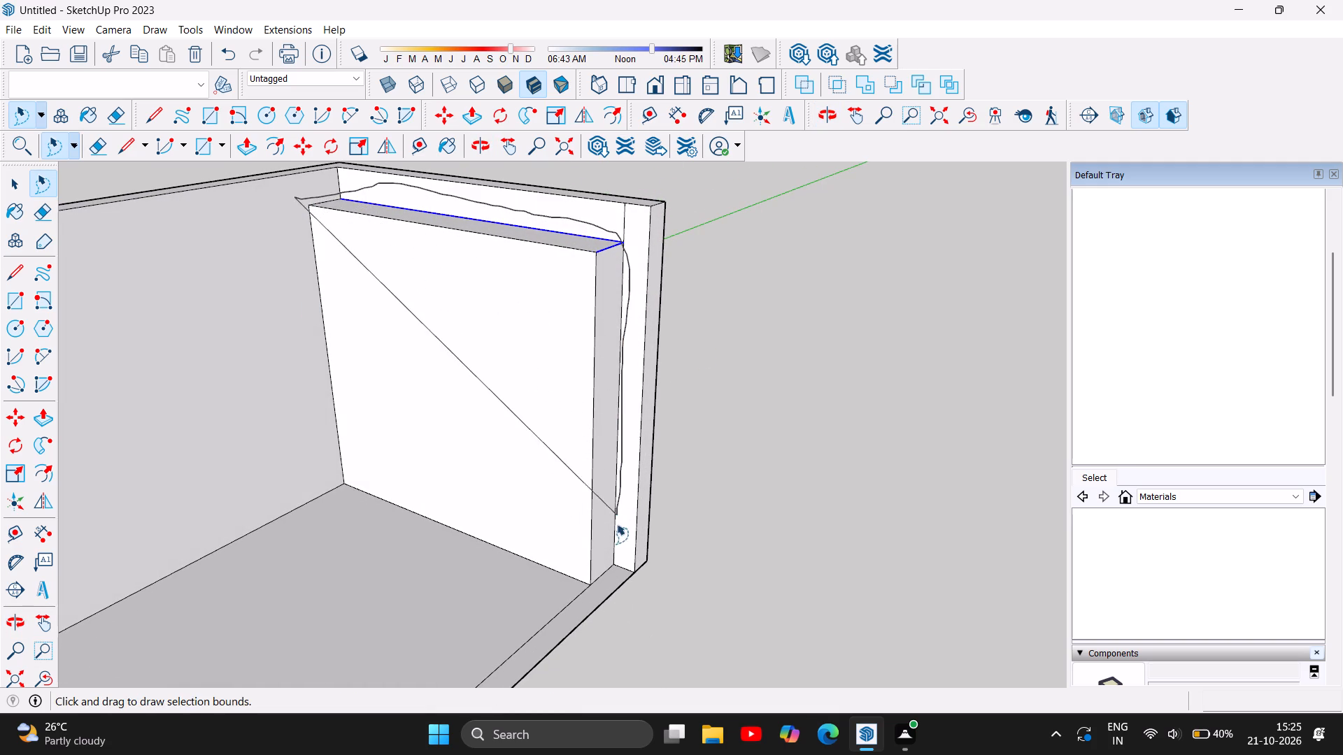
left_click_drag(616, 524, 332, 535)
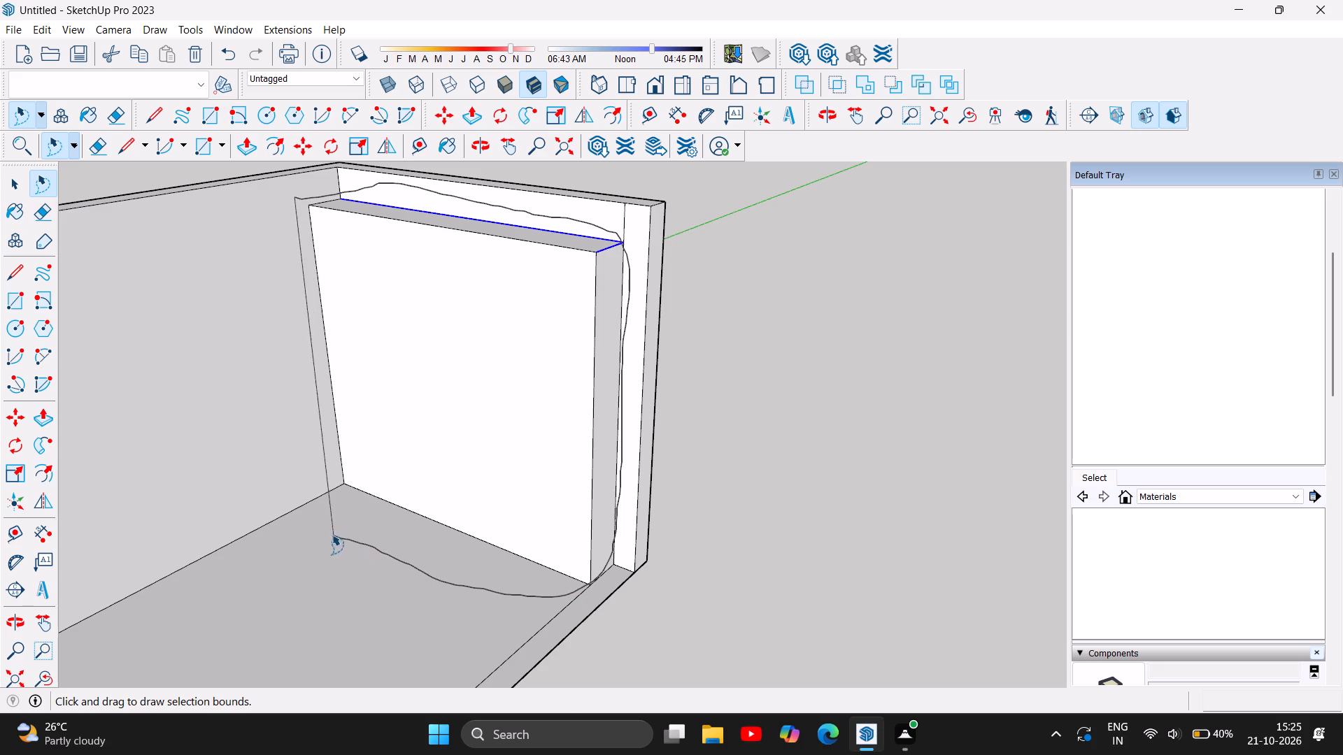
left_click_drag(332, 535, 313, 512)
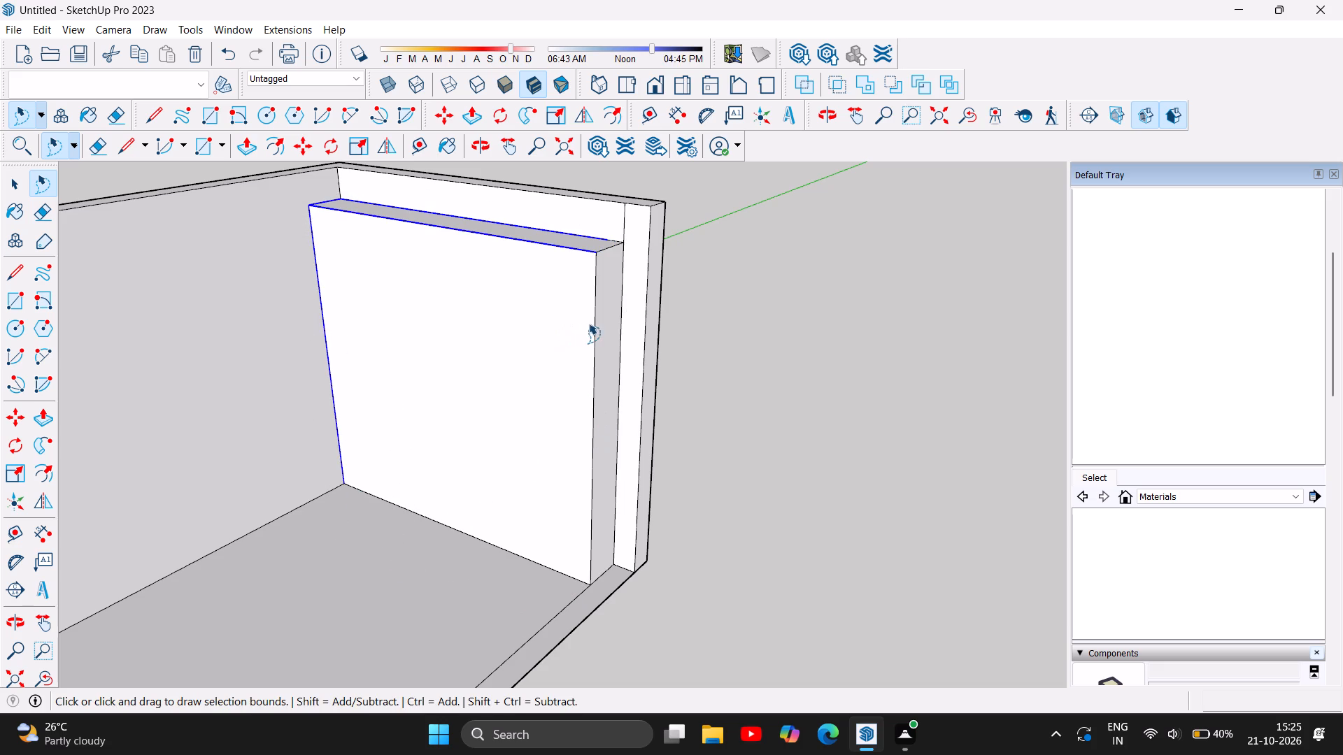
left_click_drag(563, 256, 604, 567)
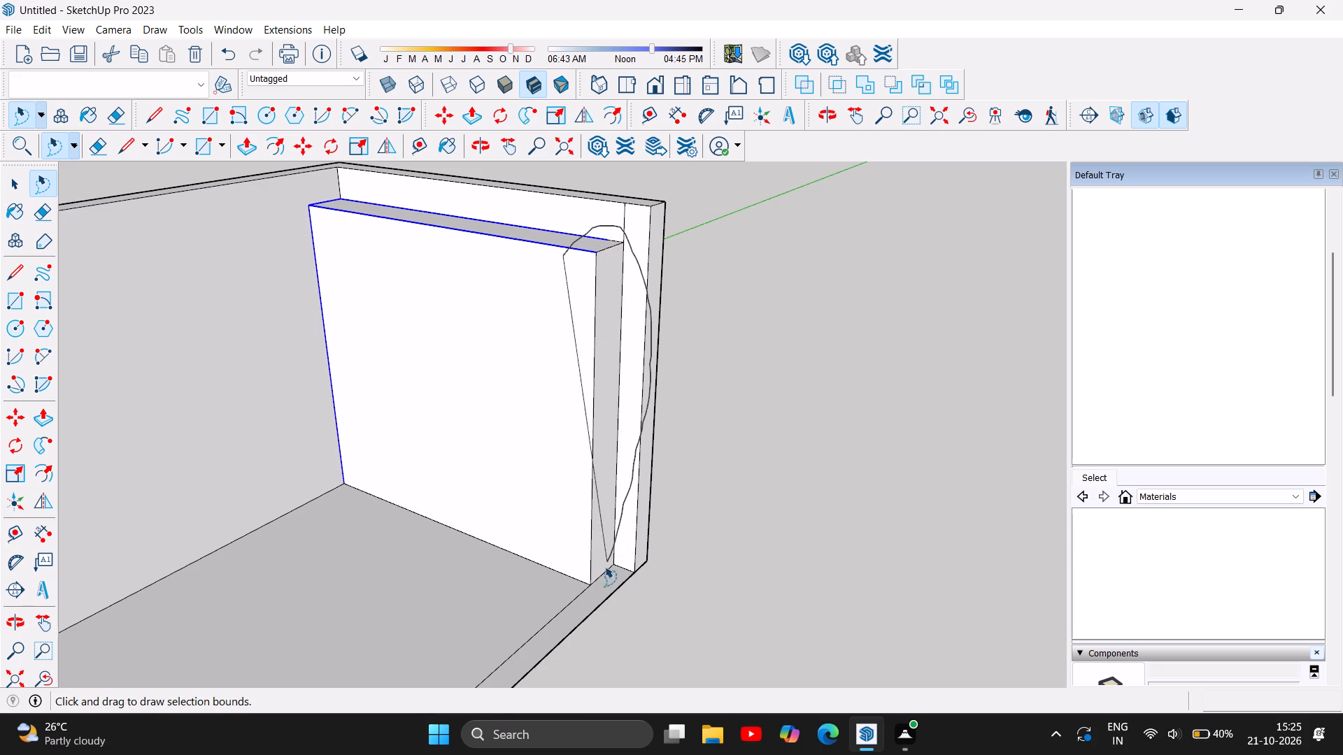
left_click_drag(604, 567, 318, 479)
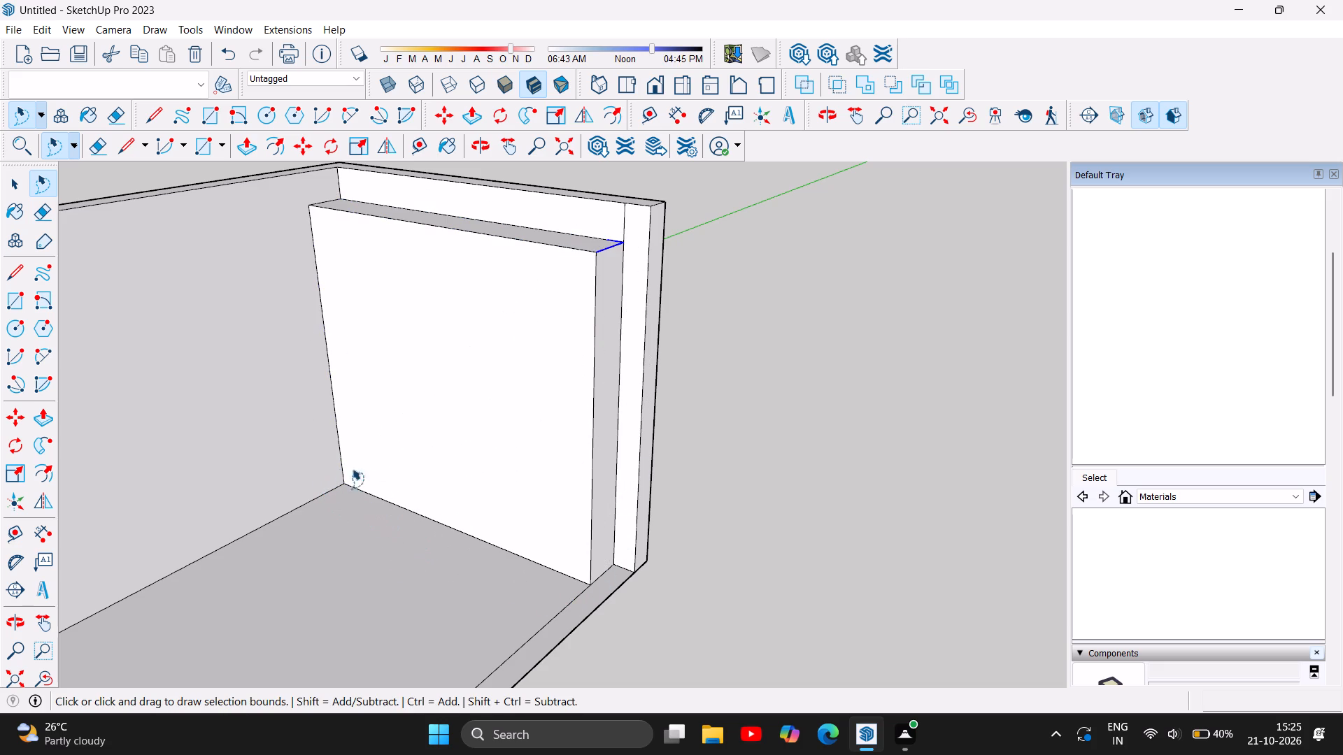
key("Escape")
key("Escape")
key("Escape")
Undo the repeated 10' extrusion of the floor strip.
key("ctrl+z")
Undo the floor strip's edge deletion, line and rectangle, back to the blank floor along the far wall.
scroll(455, 526, "up", 3)
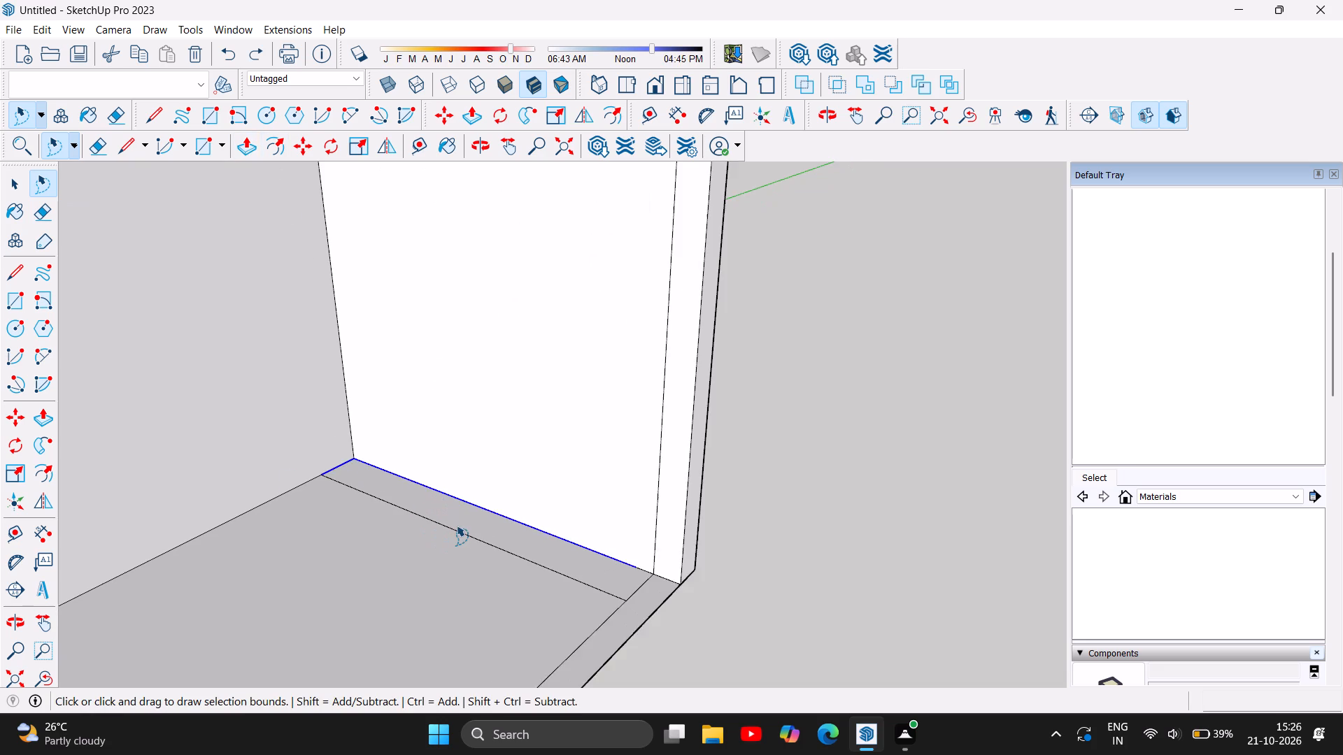
key("ctrl+z")
key("ctrl+z")
key("ctrl+z")
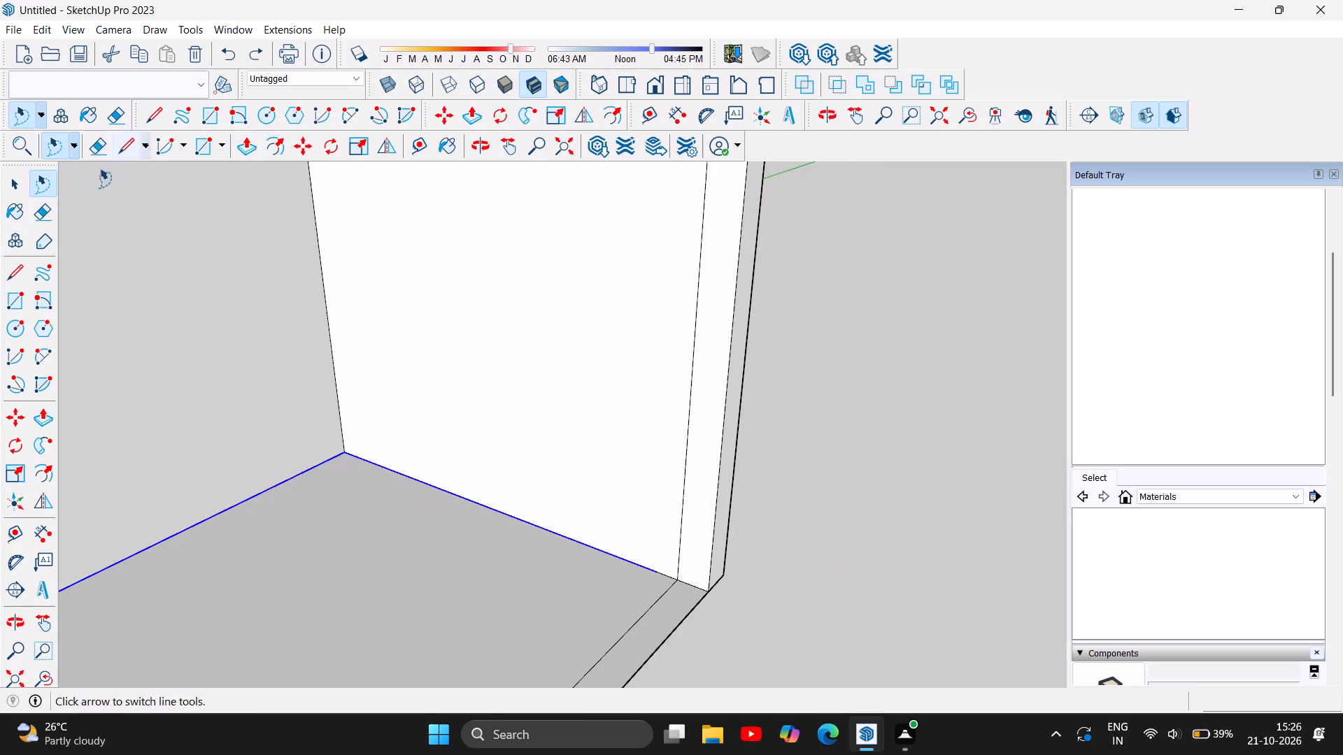
Place a guide parallel to the far wall's base edge, offset 1'6" into the room across the floor.
left_click(18, 178)
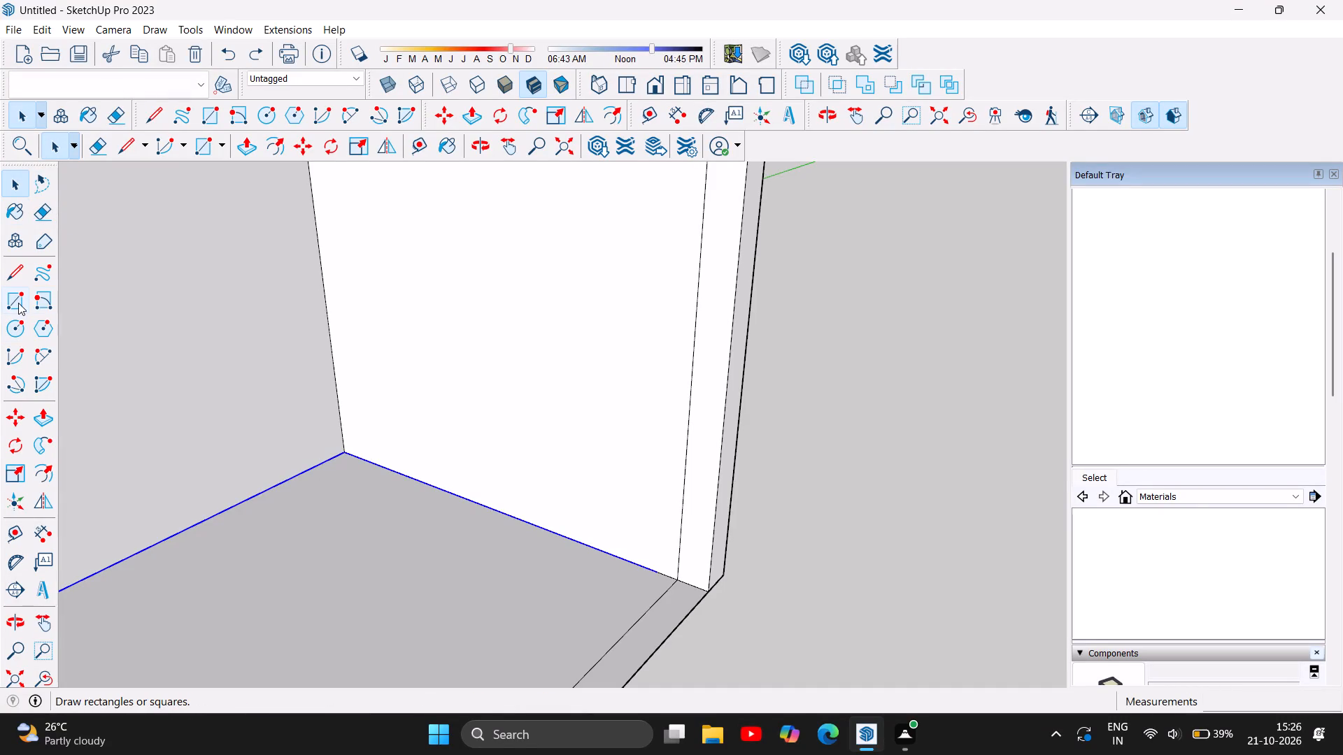
left_click(17, 303)
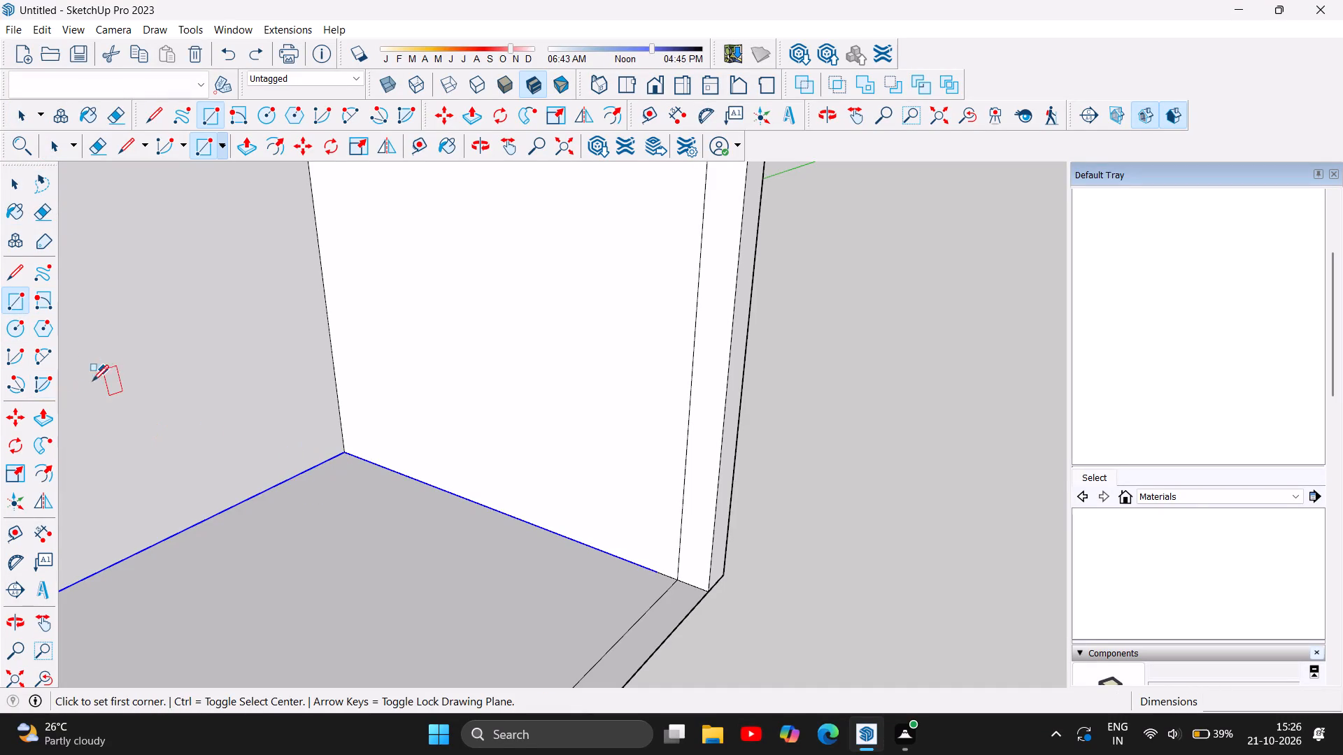
key("t")
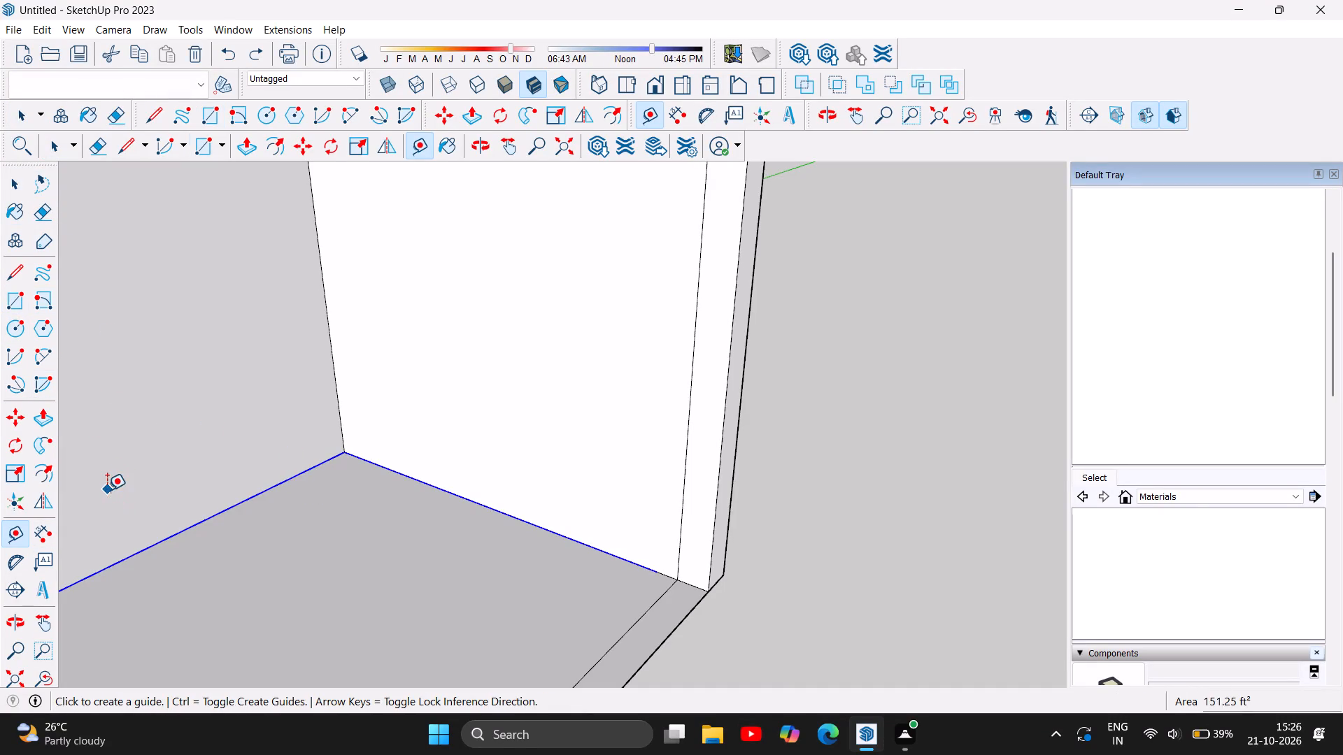
left_click(455, 493)
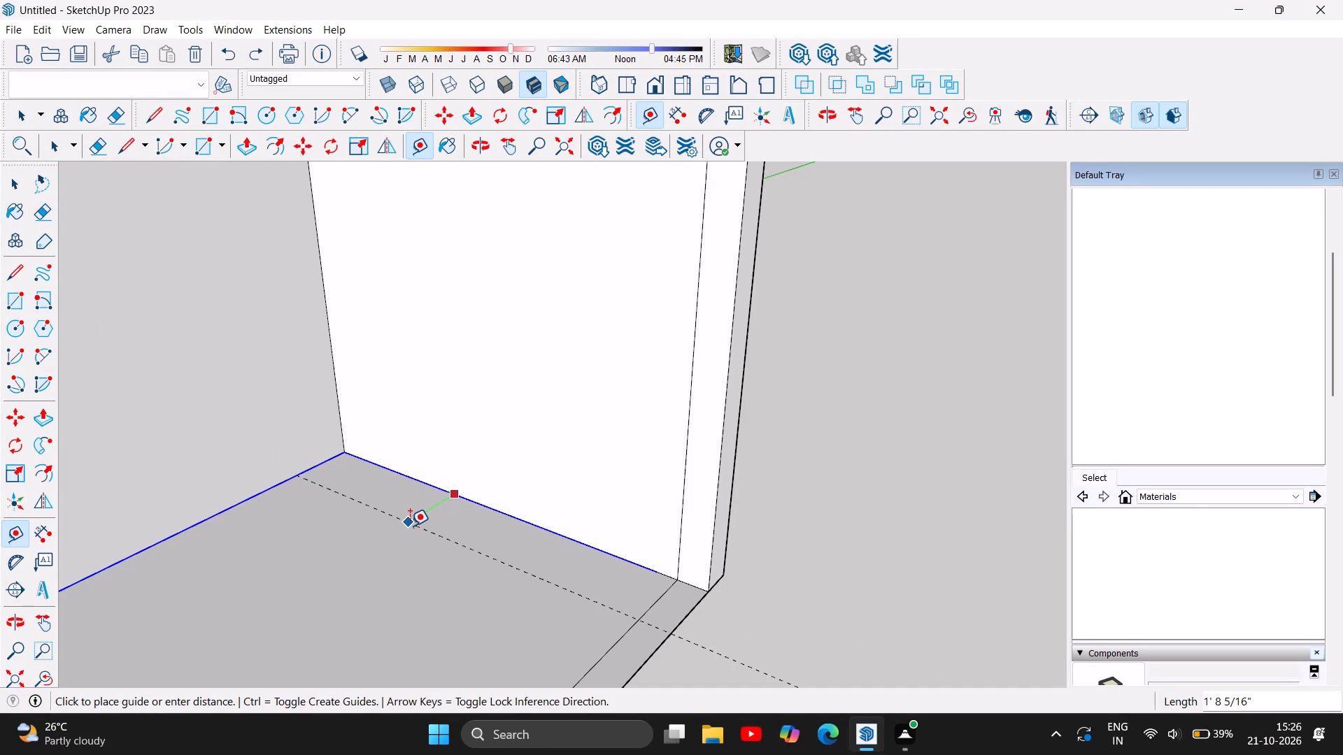
key("1")
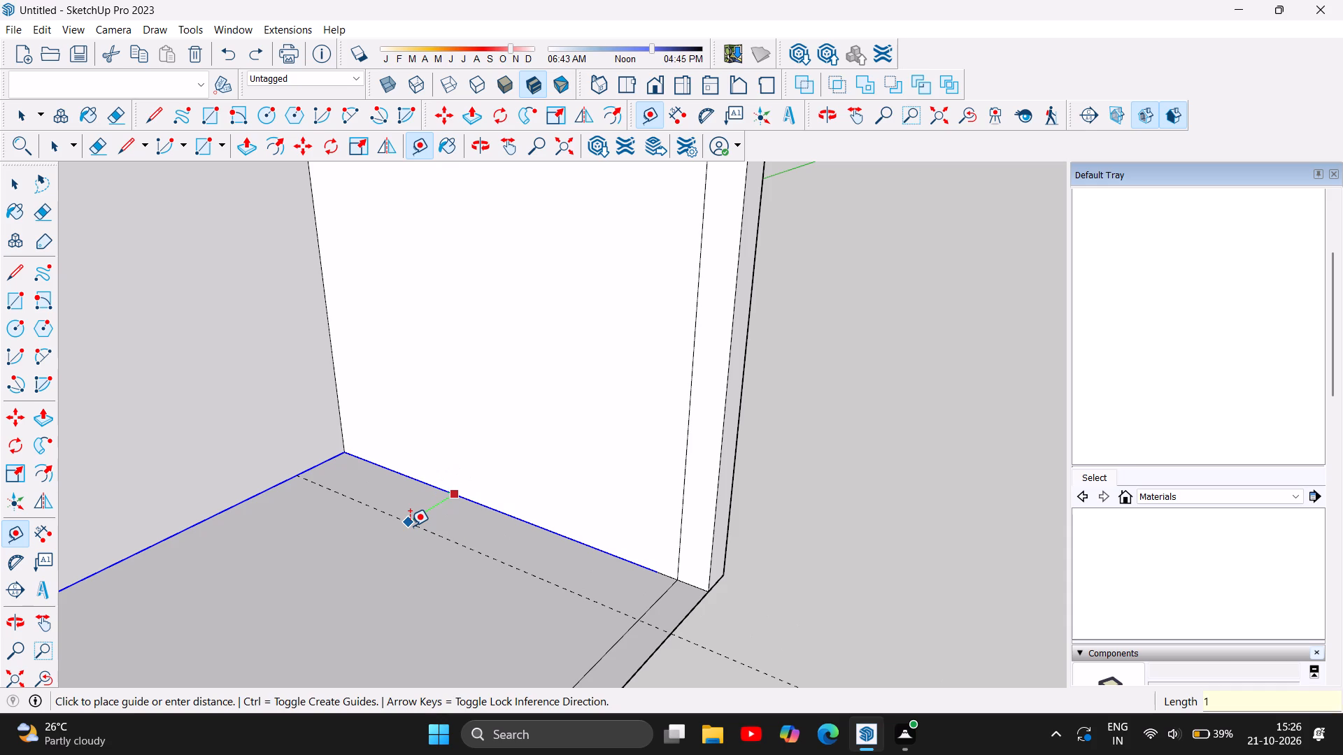
type("'6")
key("Return")
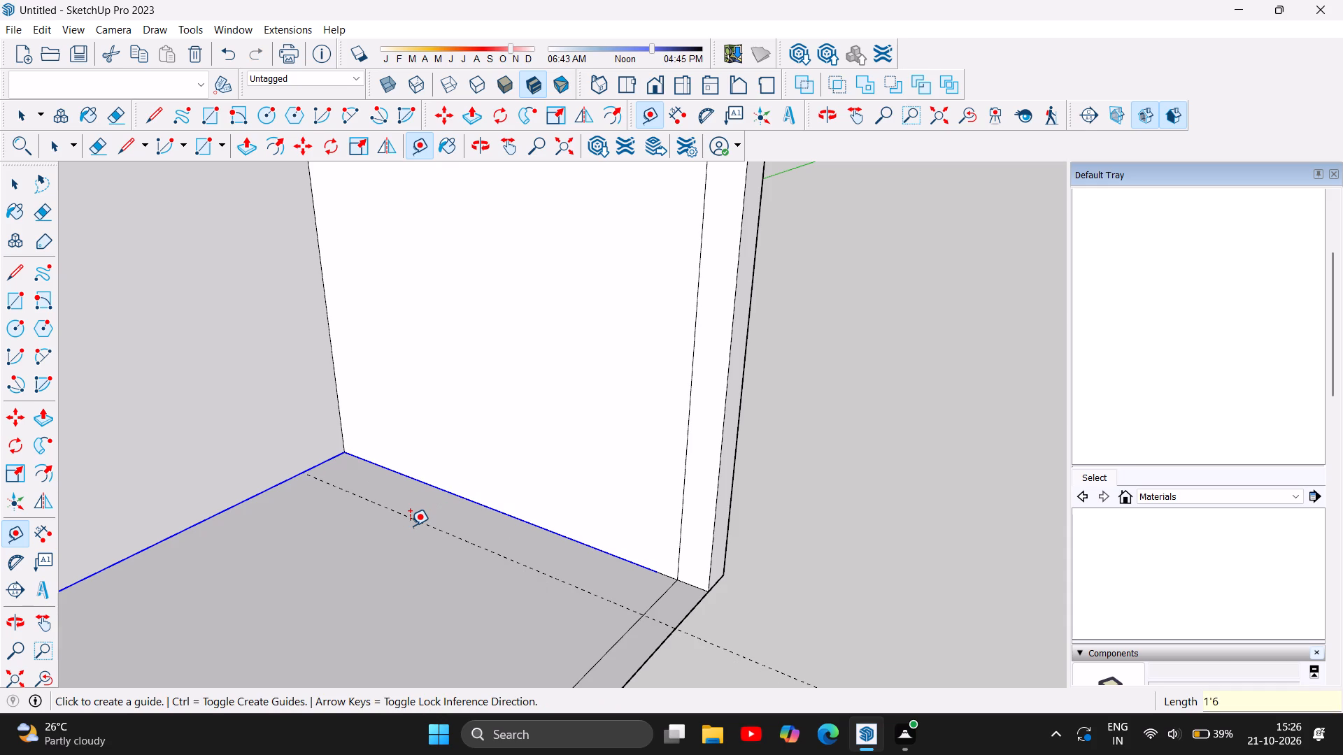
Draw a floor rectangle about 10' 9" by 1' 5 5/8" between the guide and the far wall's base.
left_click(19, 306)
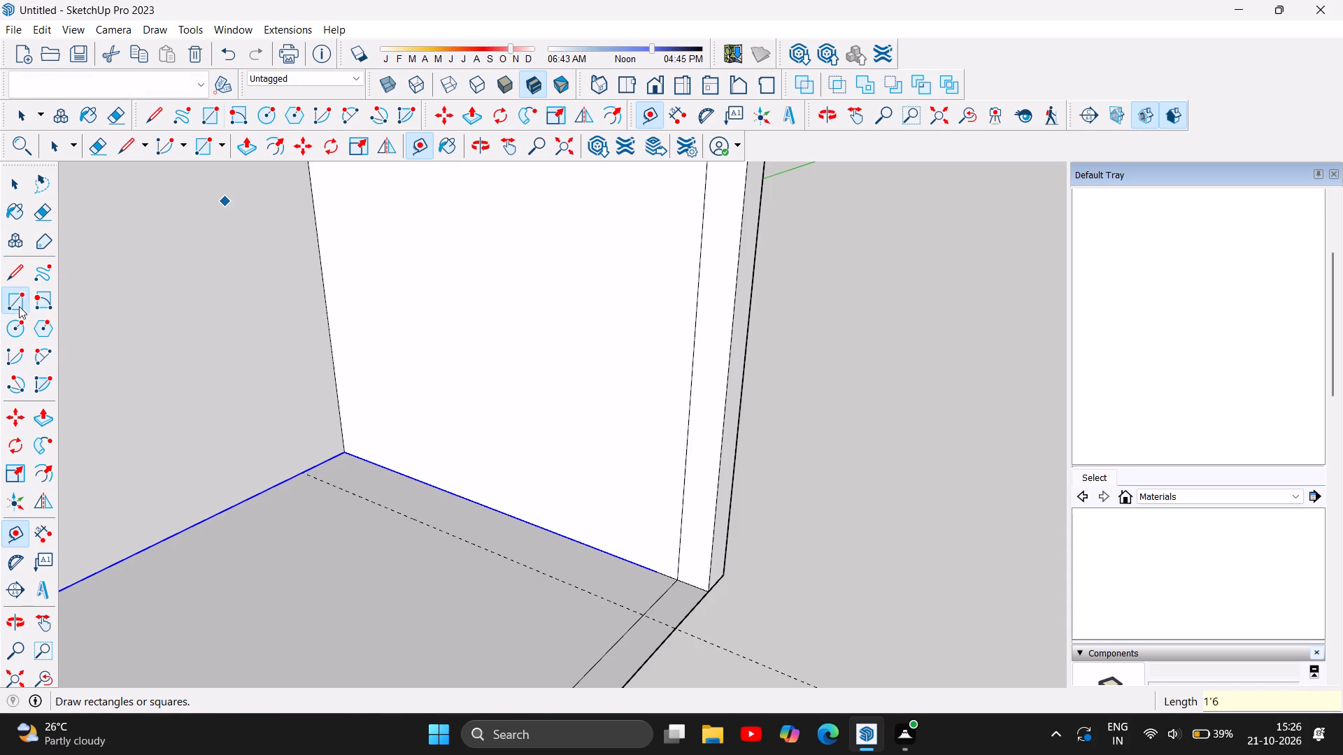
left_click(302, 470)
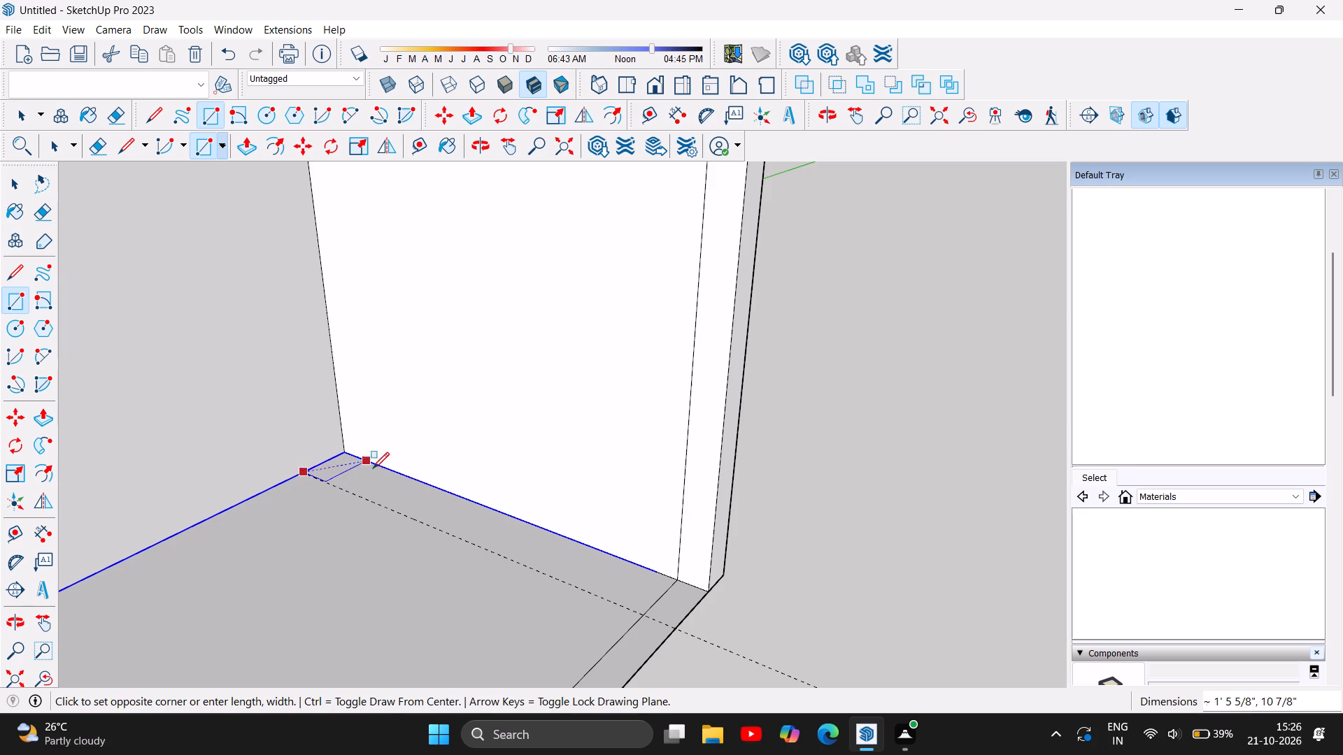
left_click(678, 582)
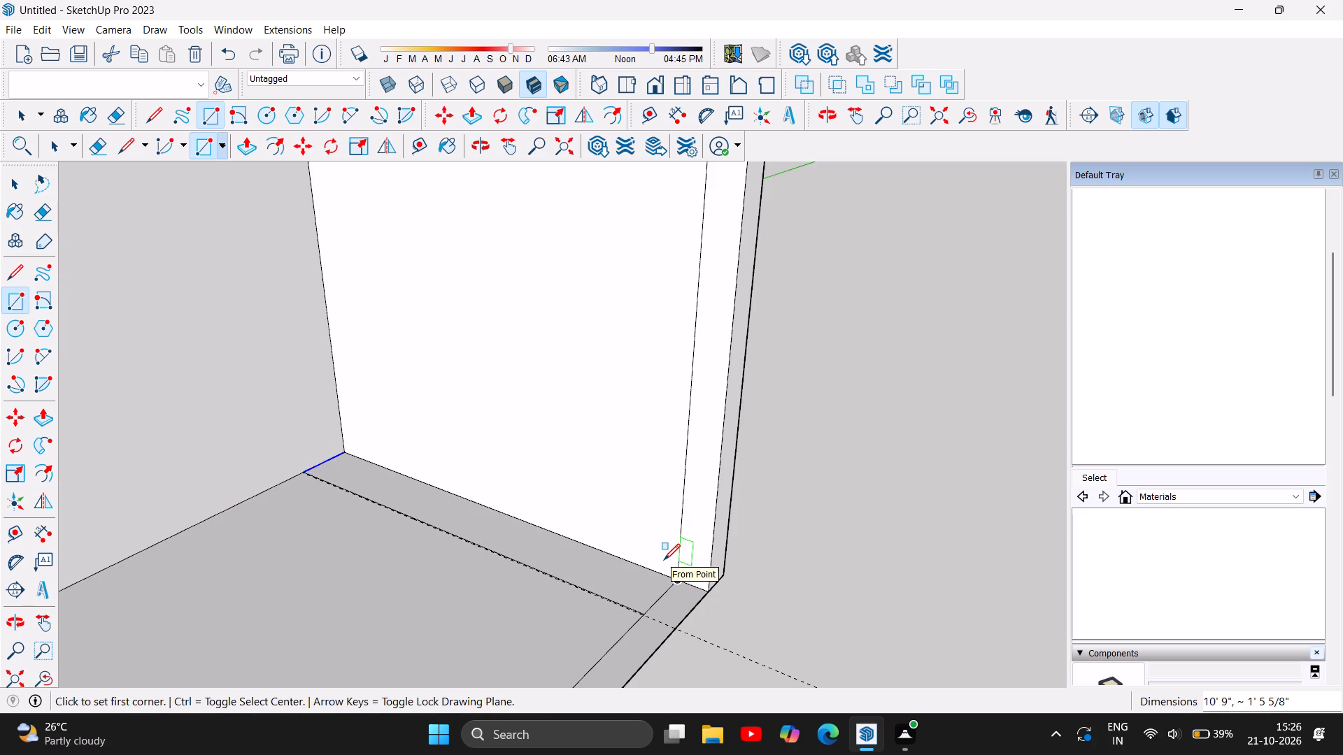
key("Escape")
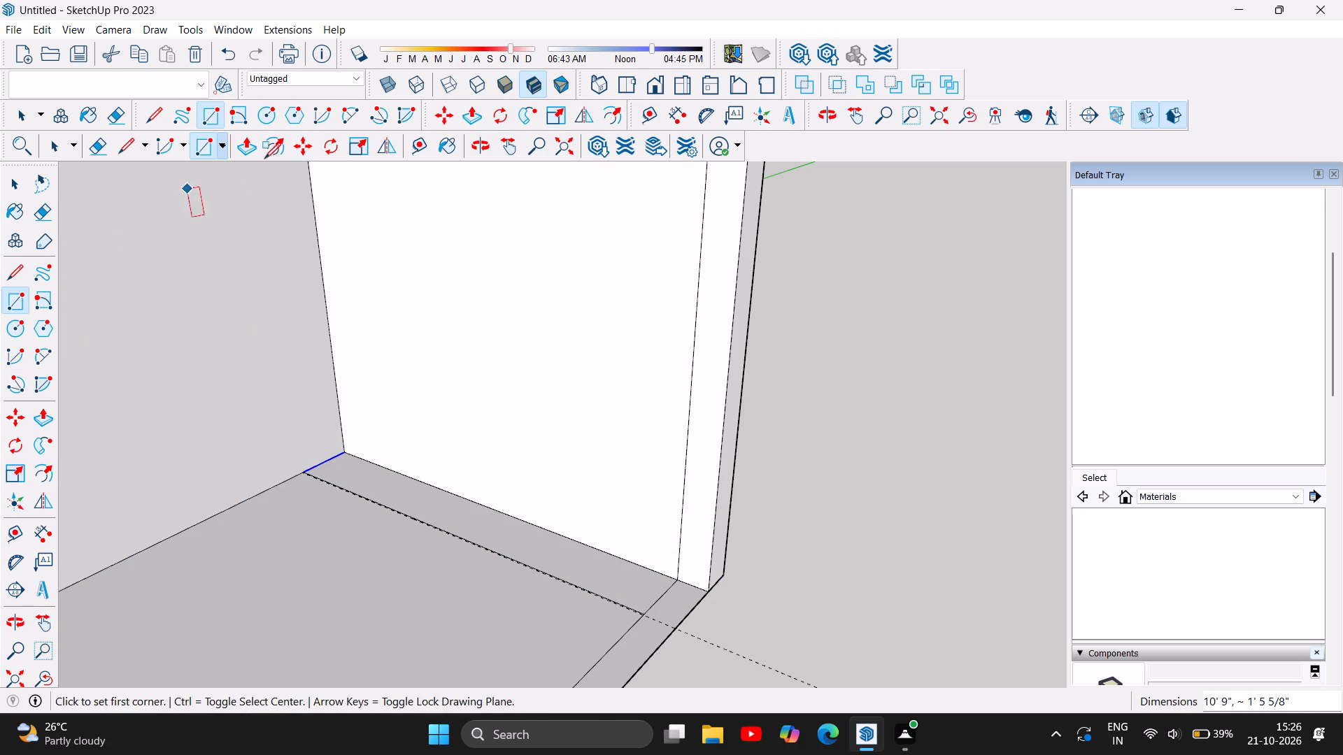
Extrude the floor strip along the far wall upward 10' with Push/Pull.
left_click(244, 157)
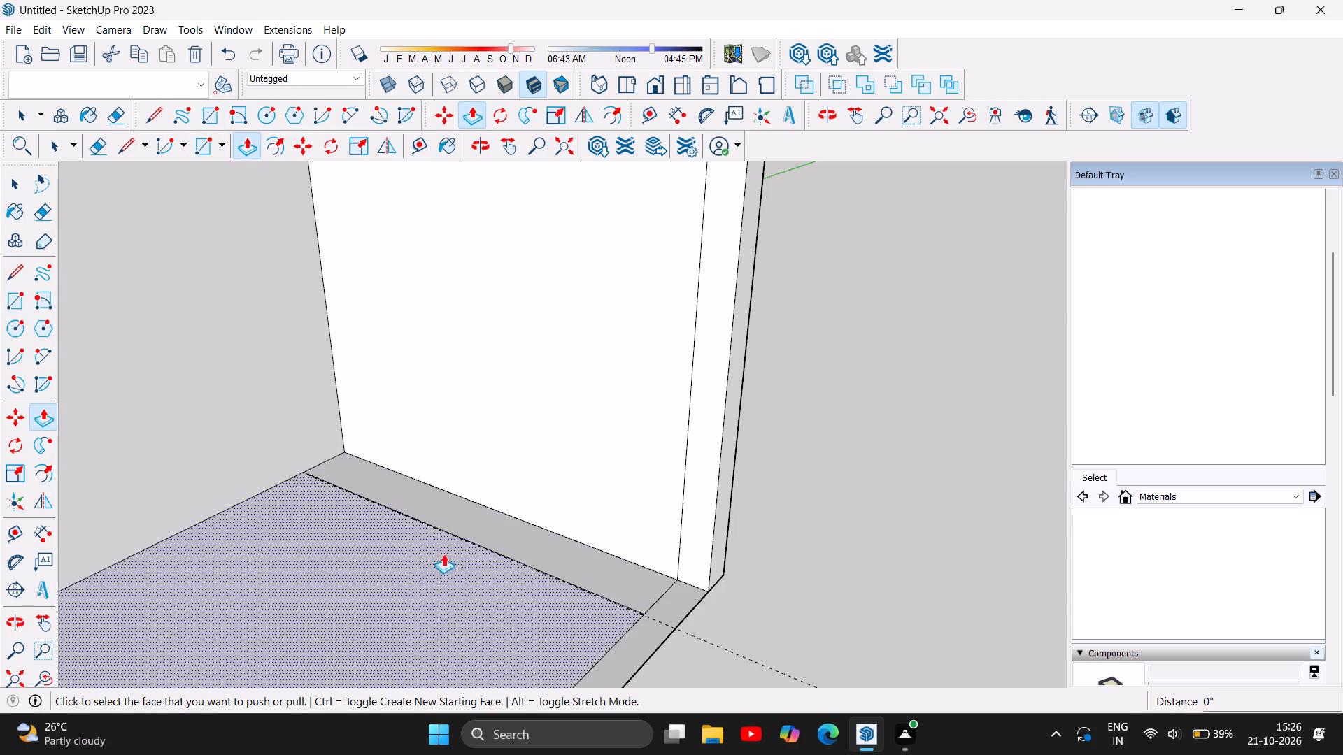
left_click(488, 522)
scroll(510, 448, "down", 4)
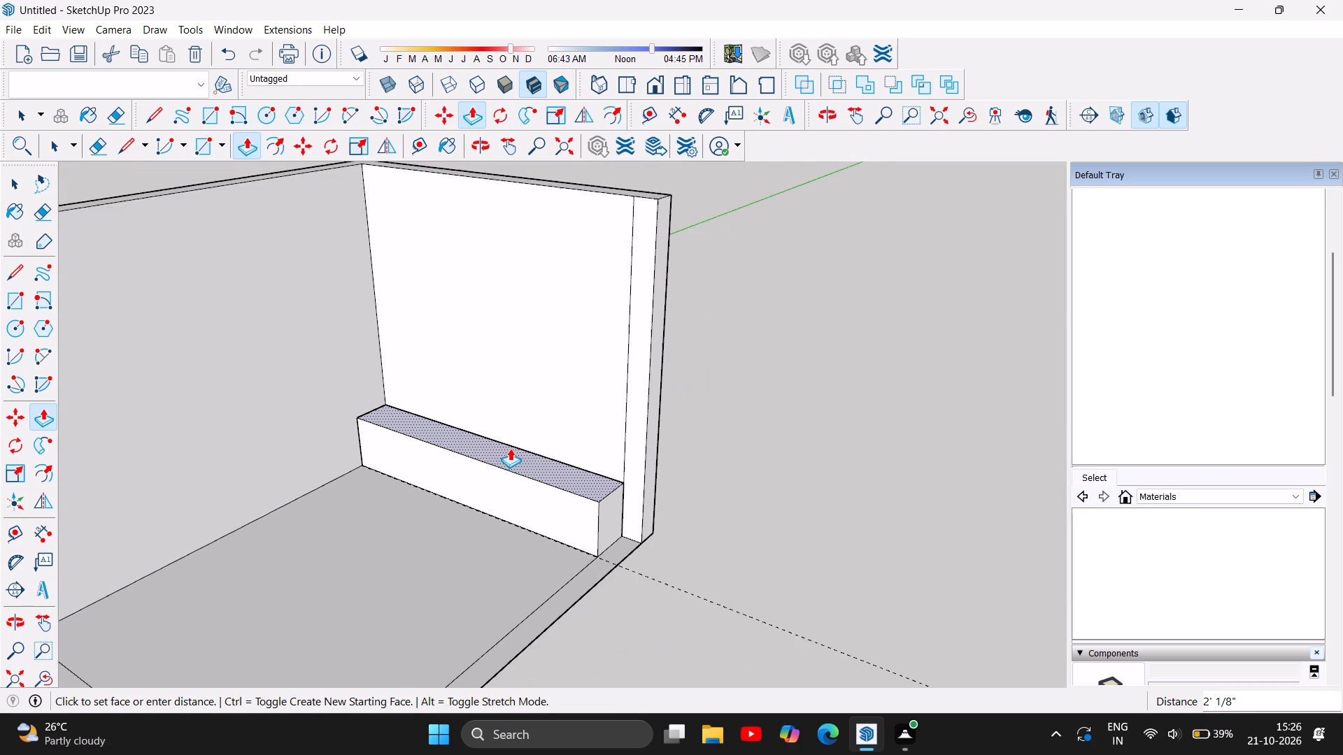
scroll(510, 448, "down", 2)
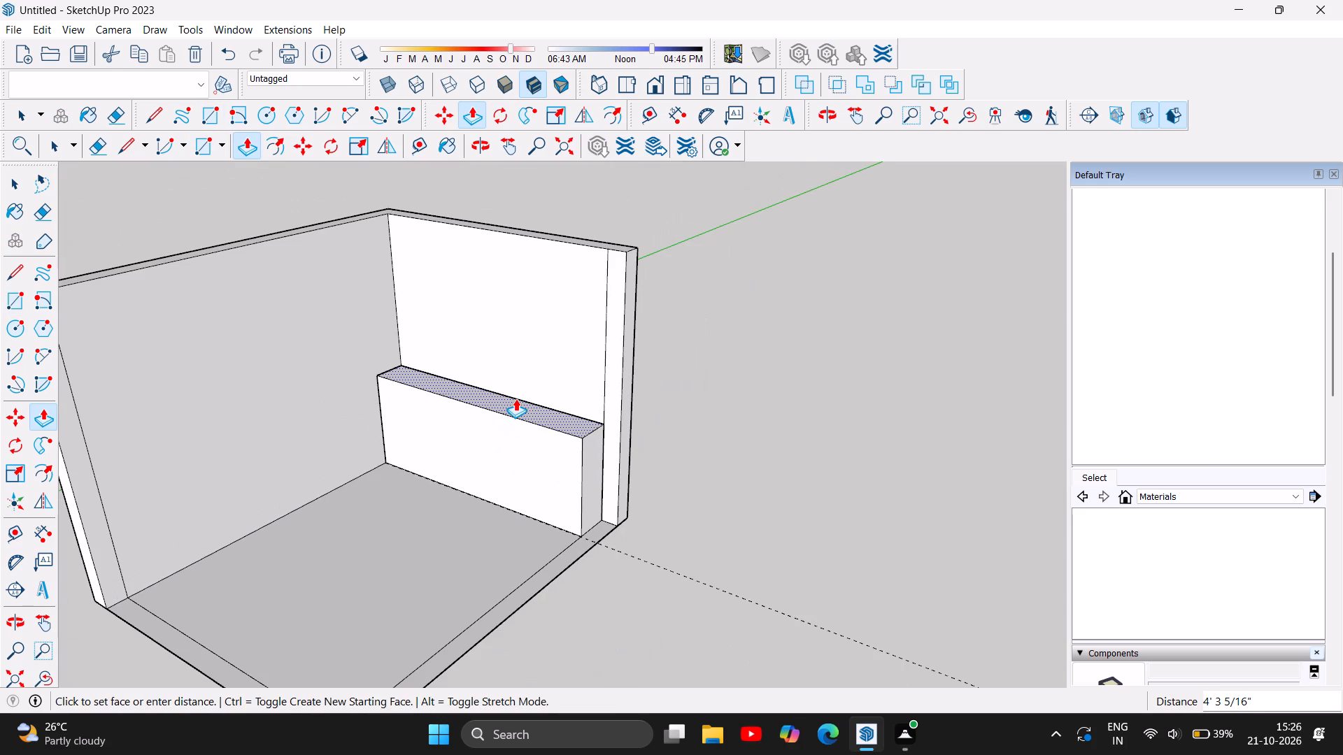
type("10'")
key("Return")
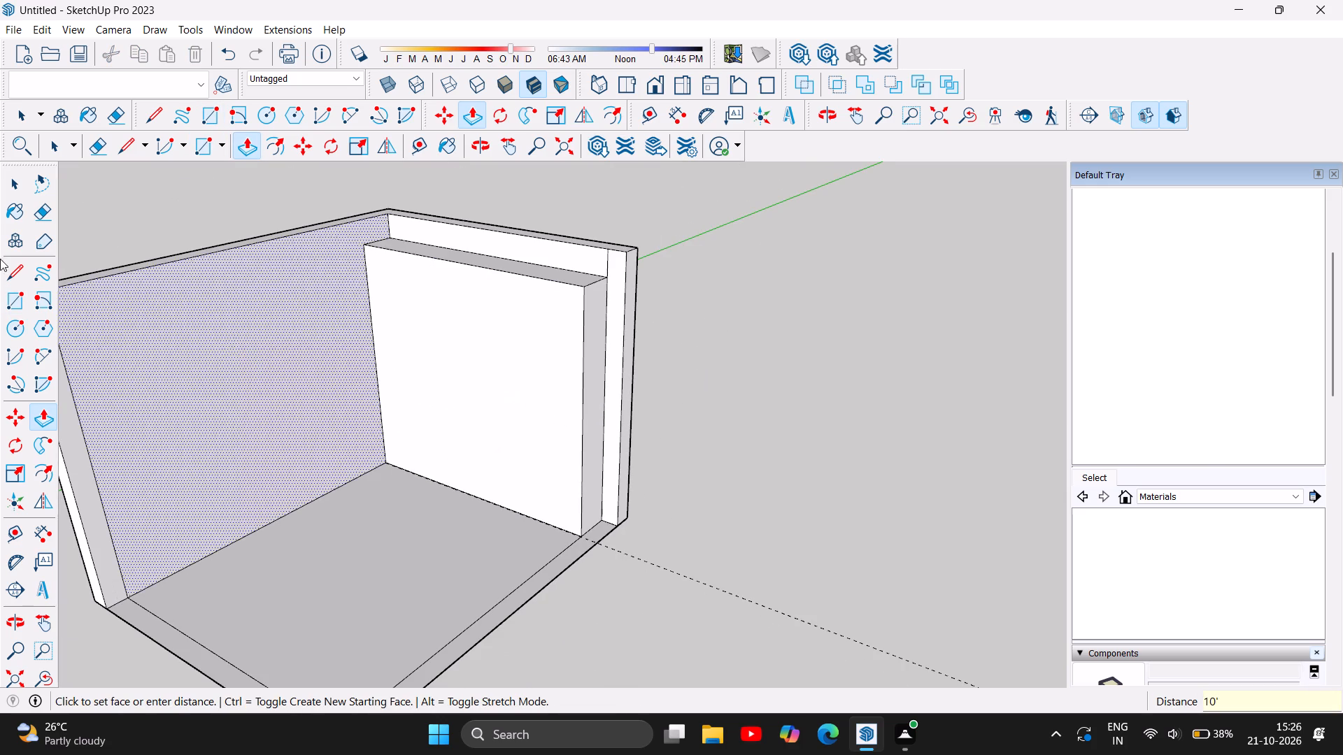
Examine the extruded block against the far wall and its fit within the room from several angles.
scroll(872, 389, "down", 6)
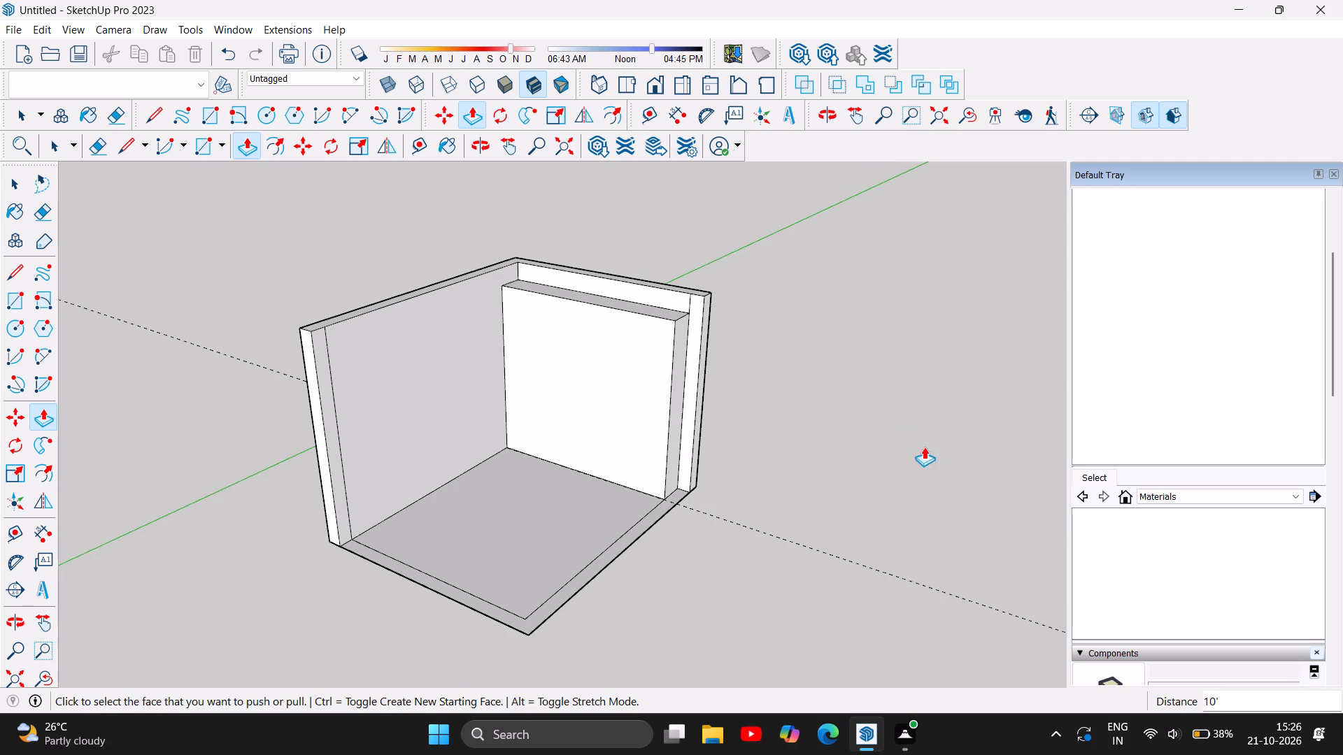
scroll(417, 240, "up", 4)
scroll(424, 300, "down", 3)
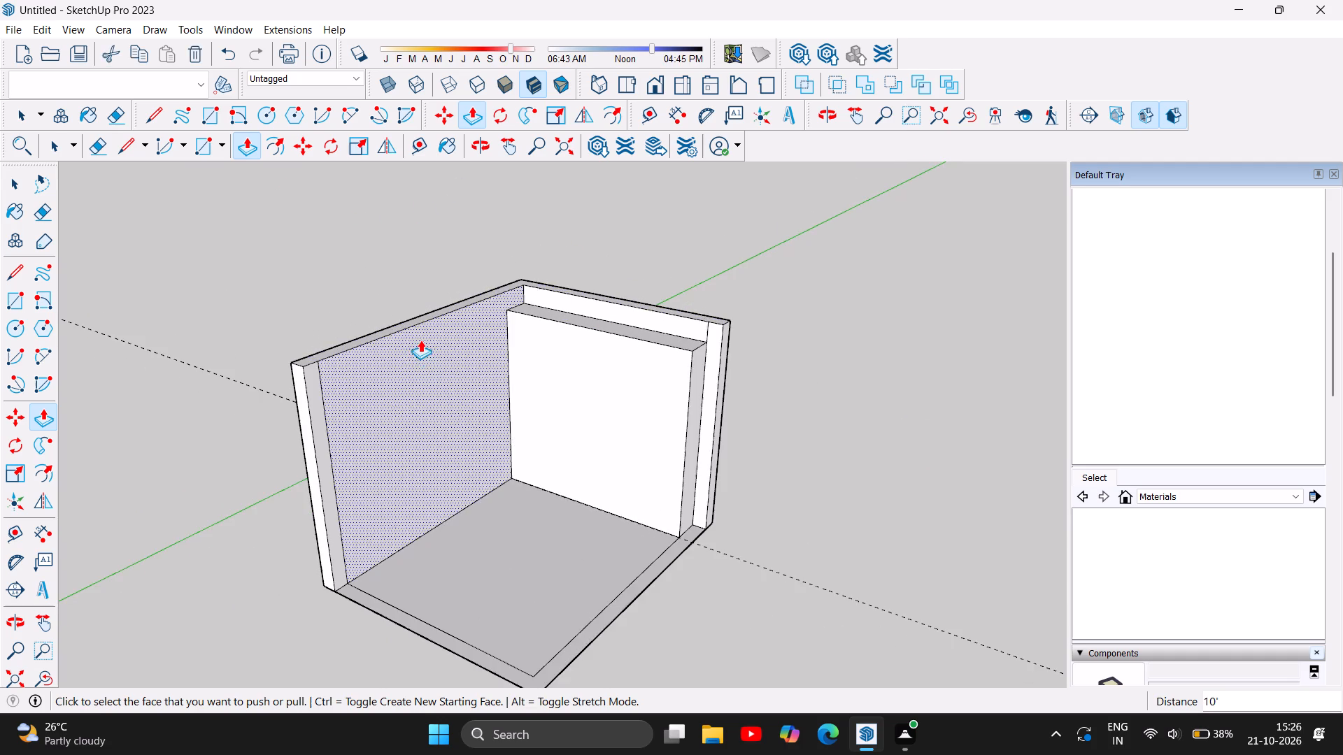
scroll(374, 259, "down", 3)
left_click(485, 150)
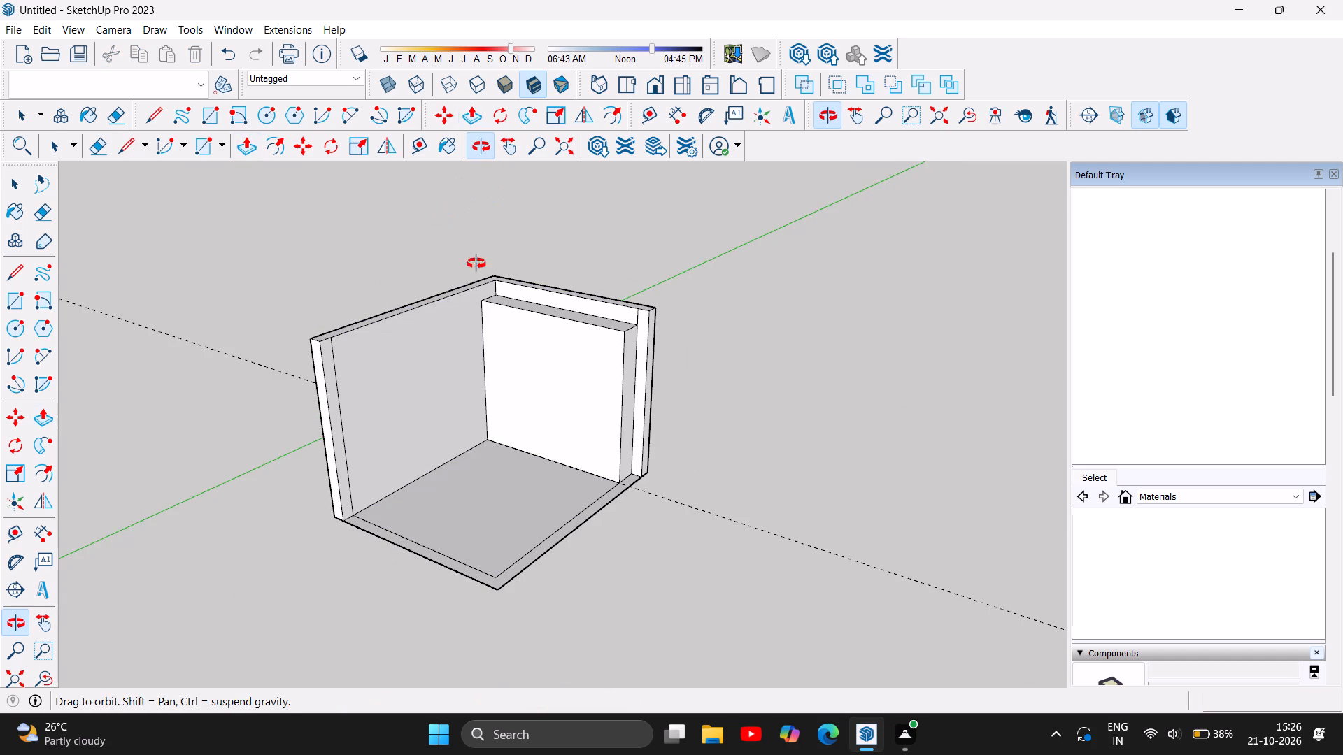
left_click_drag(332, 598, 420, 592)
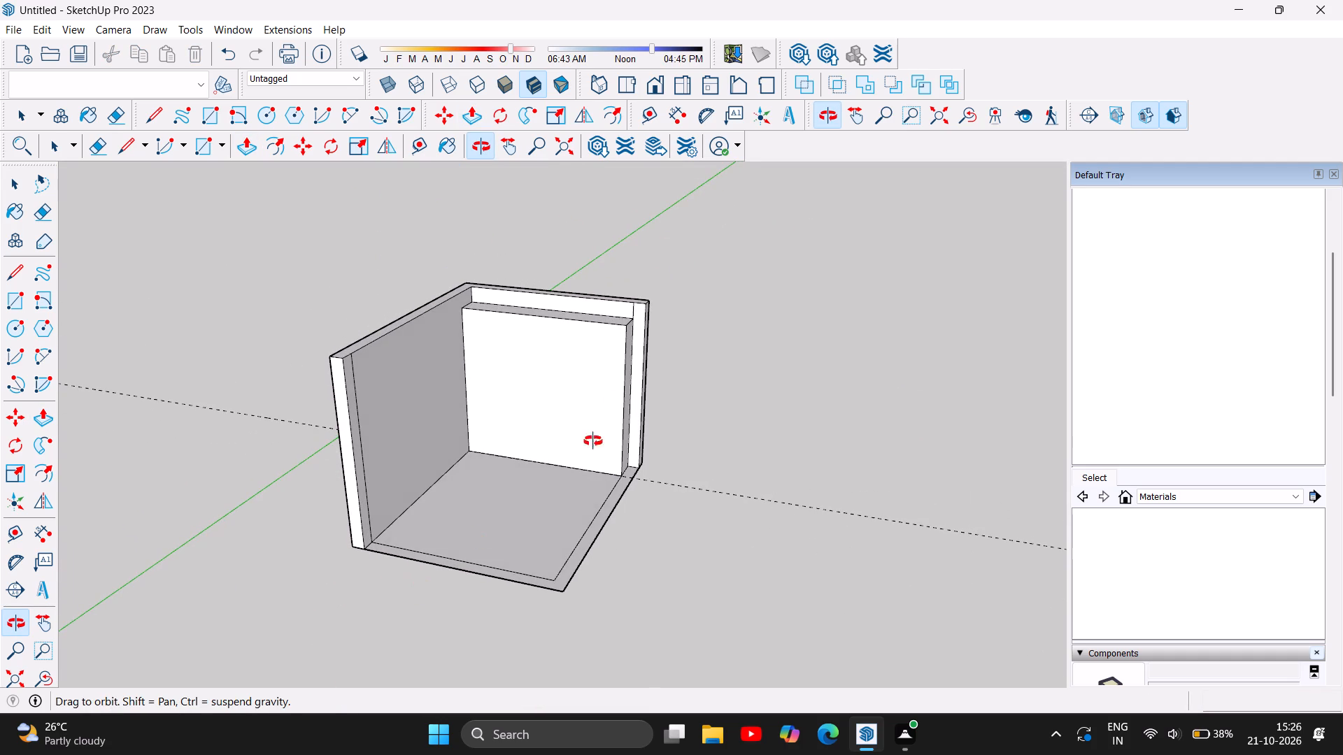
scroll(580, 354, "up", 6)
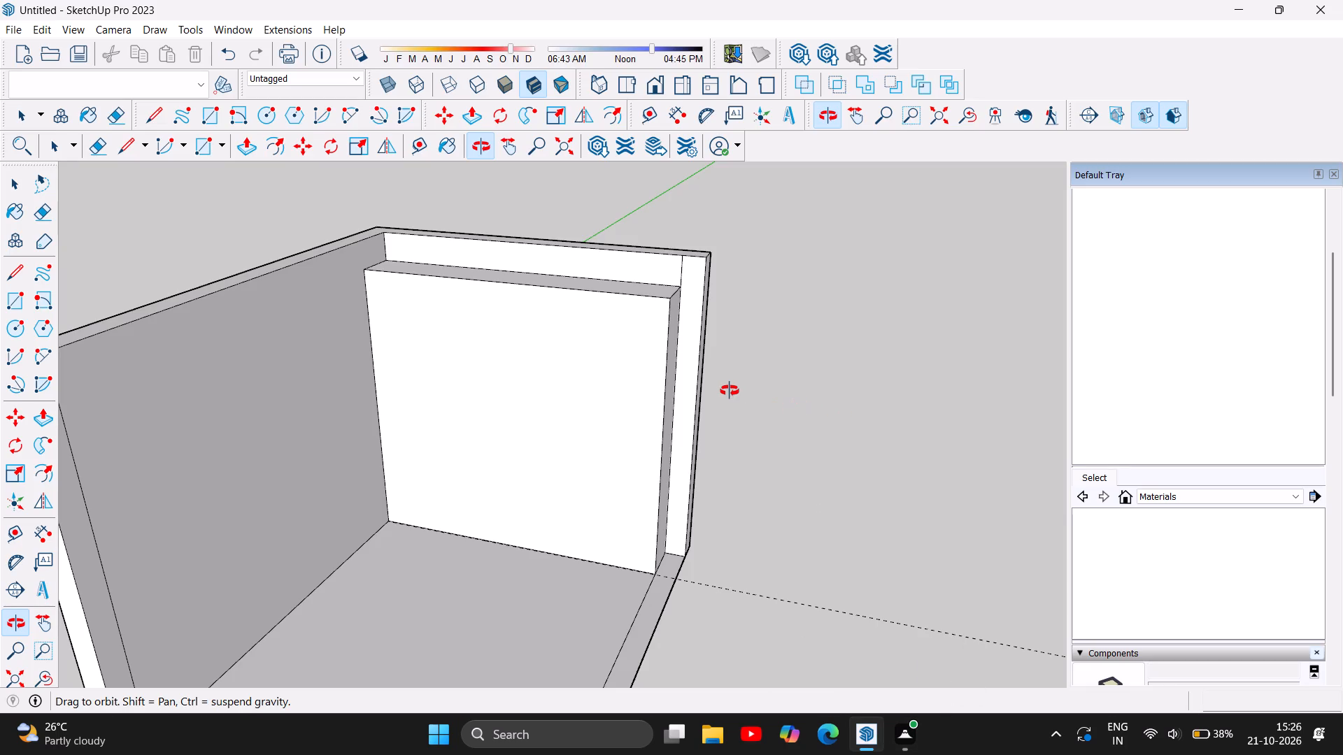
scroll(728, 391, "down", 2)
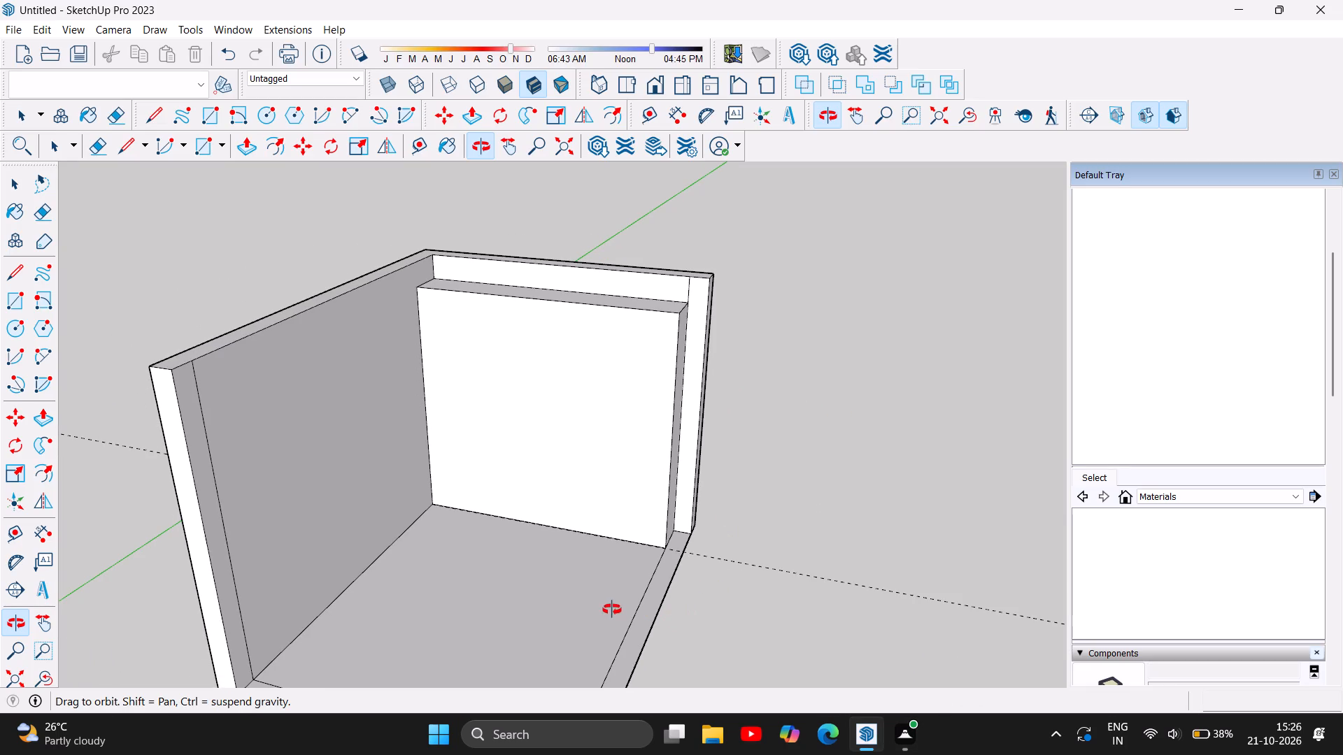
scroll(699, 500, "up", 3)
scroll(546, 459, "down", 2)
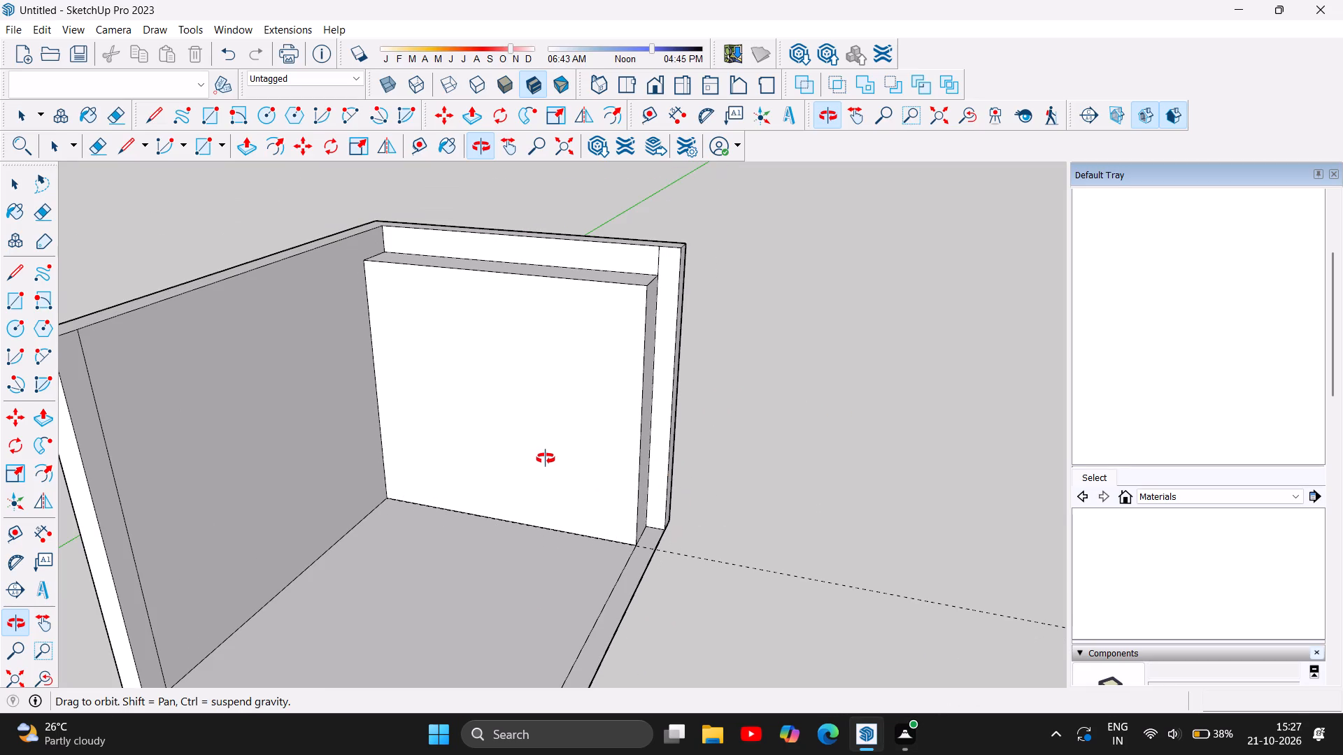
left_click_drag(732, 659, 689, 561)
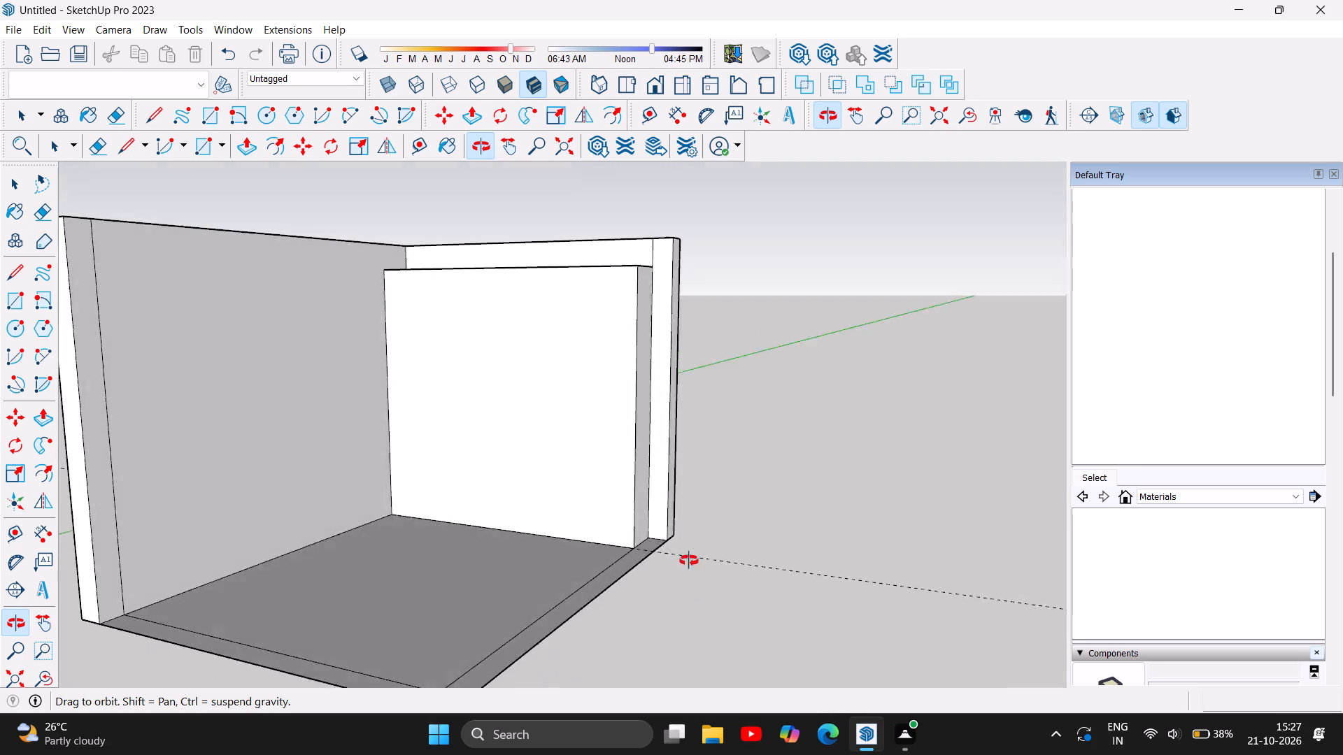
left_click_drag(689, 561, 662, 565)
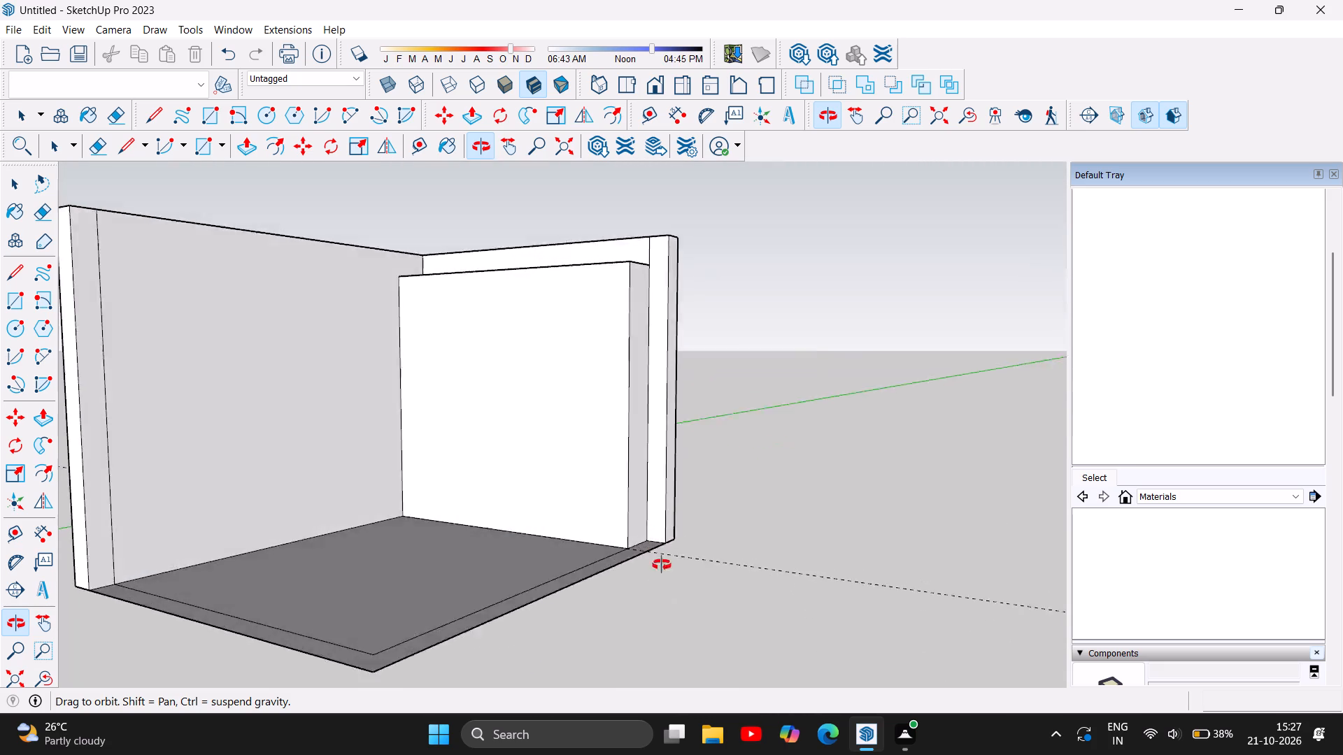
left_click_drag(662, 565, 642, 658)
left_click_drag(748, 436, 716, 525)
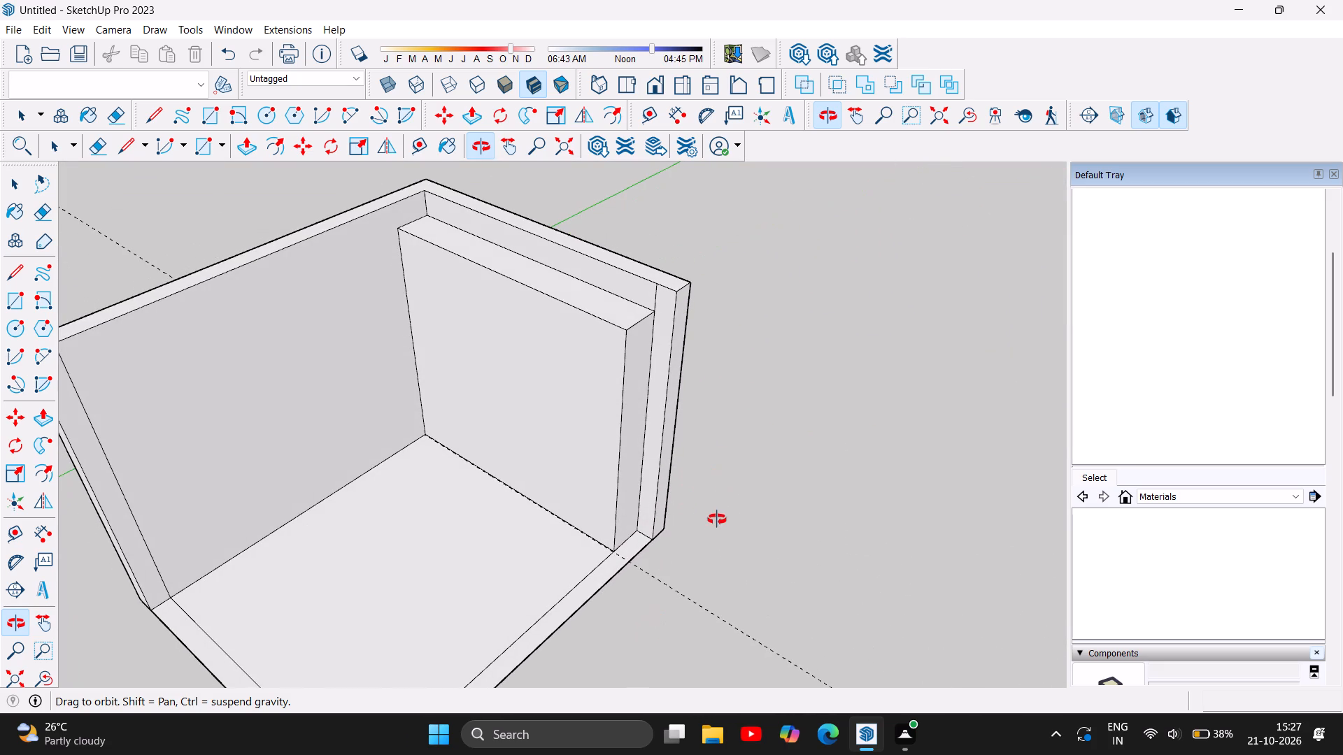
scroll(720, 487, "up", 2)
scroll(720, 487, "down", 2)
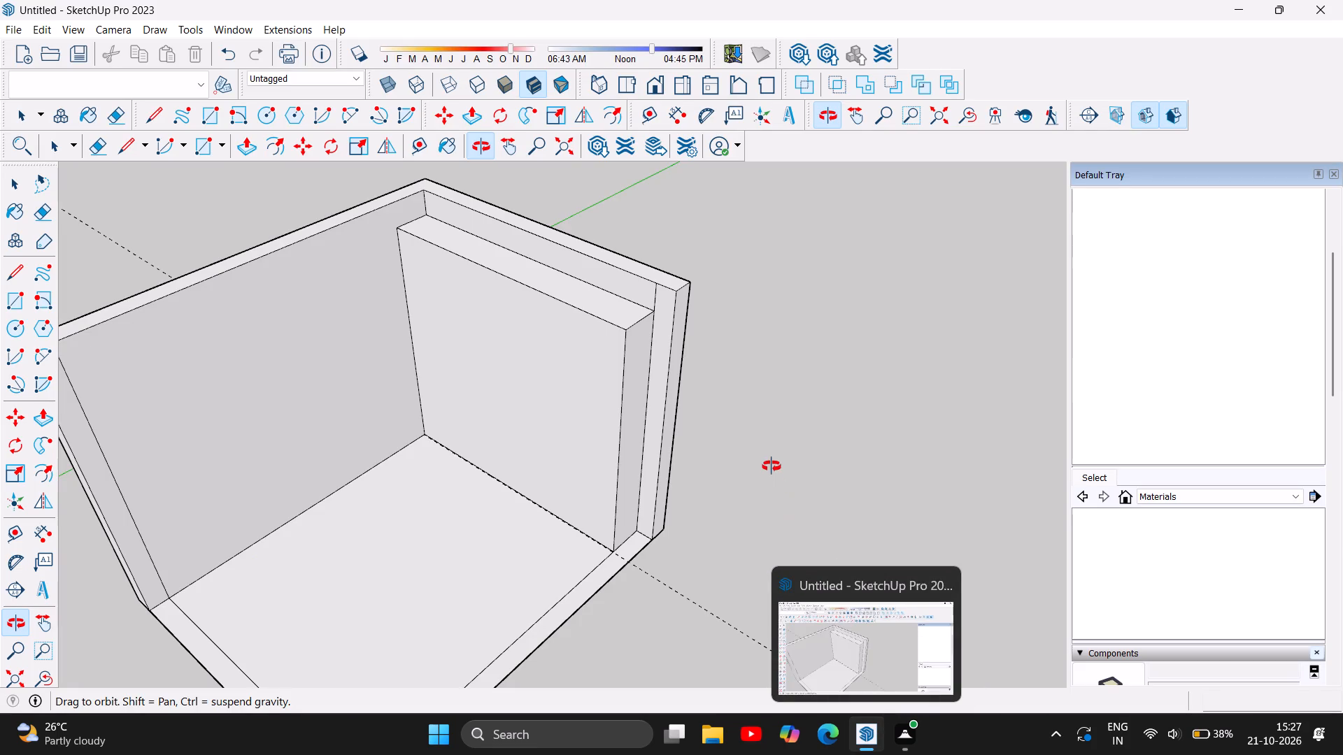
scroll(711, 375, "down", 4)
left_click_drag(669, 559, 692, 522)
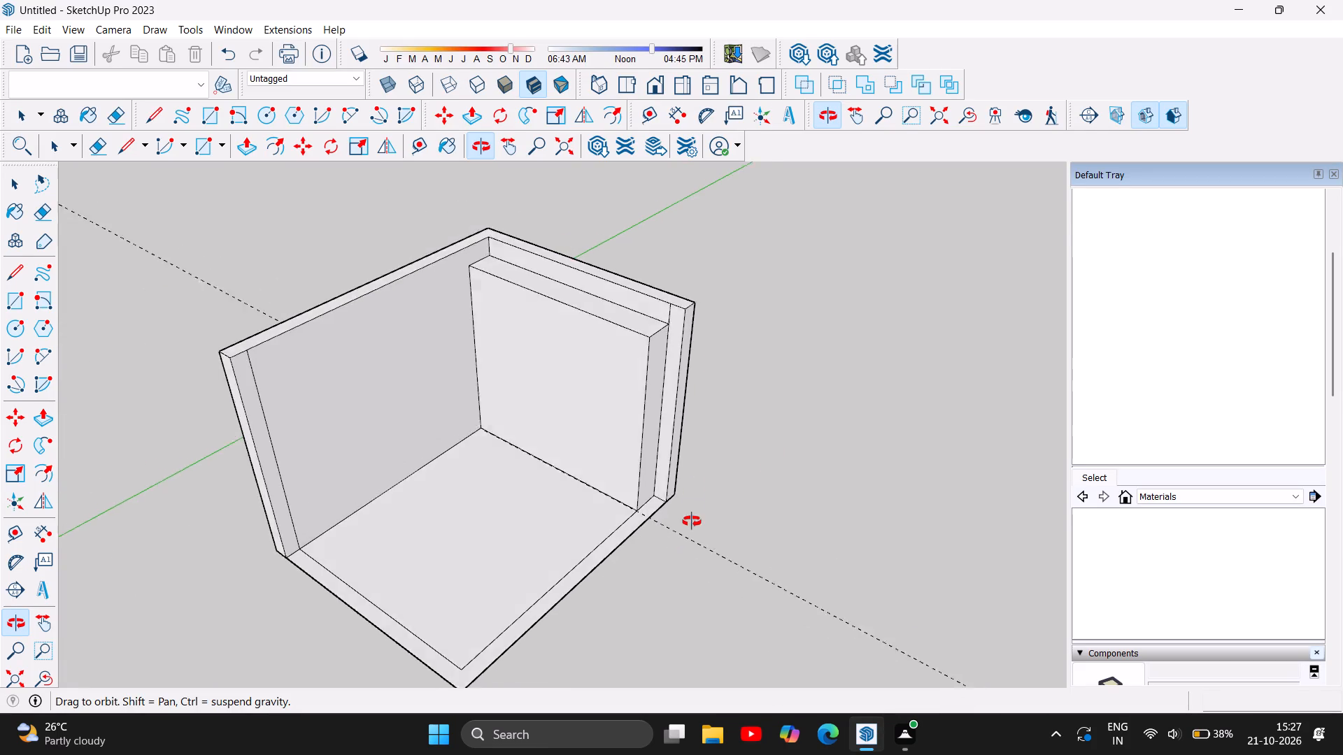
left_click_drag(692, 522, 346, 426)
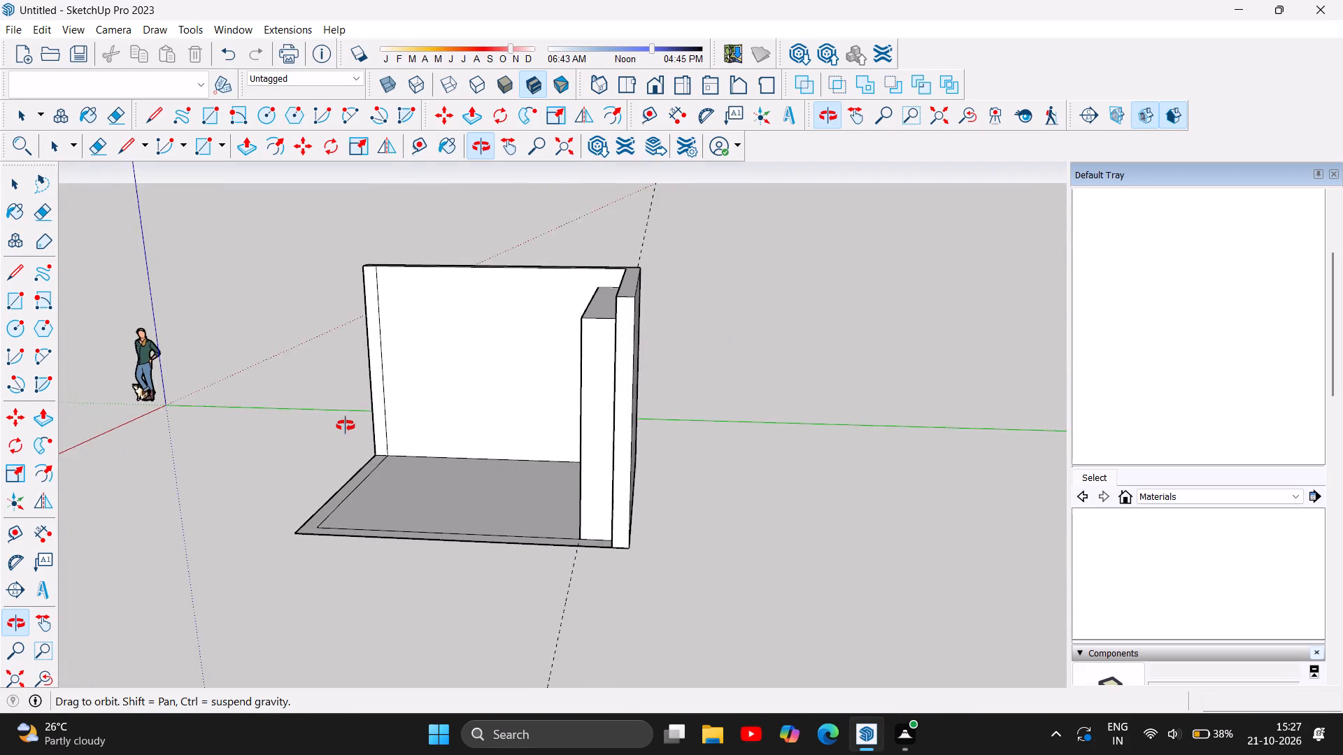
left_click_drag(346, 426, 697, 405)
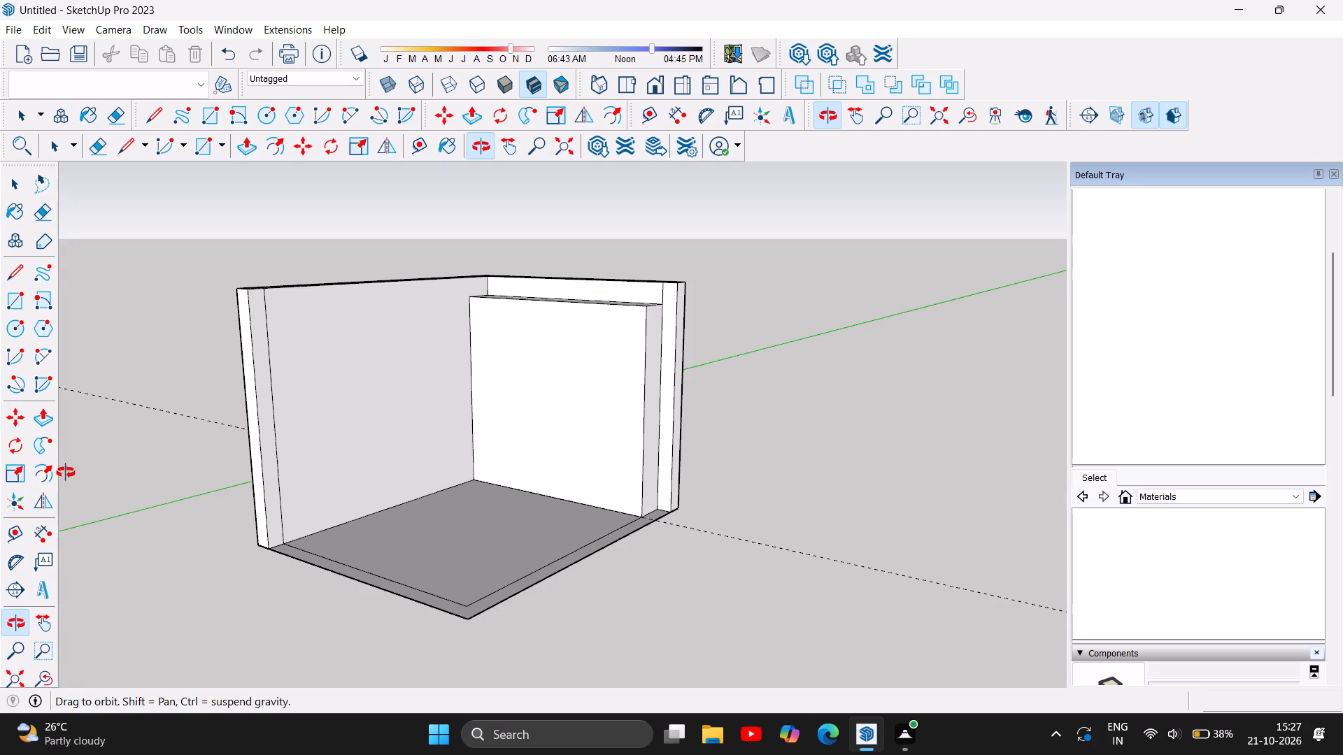
left_click_drag(522, 417, 654, 384)
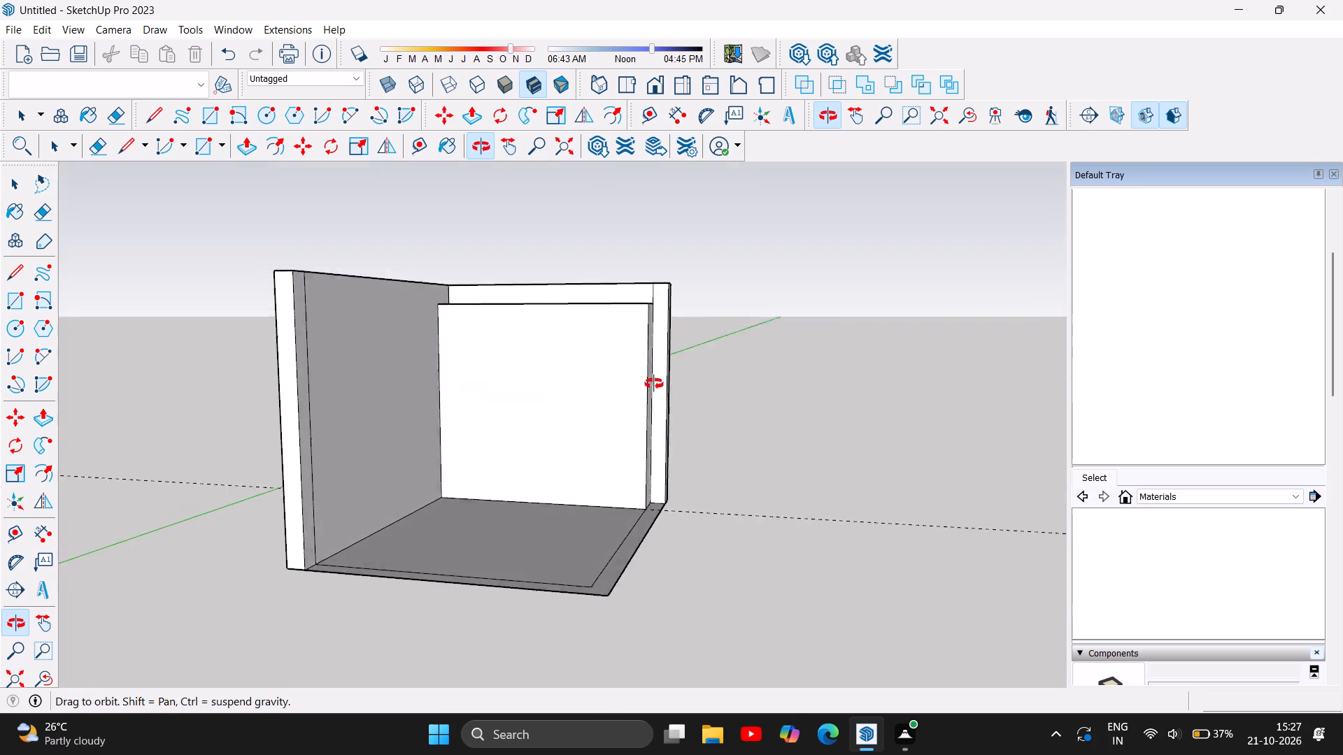
left_click_drag(654, 384, 439, 499)
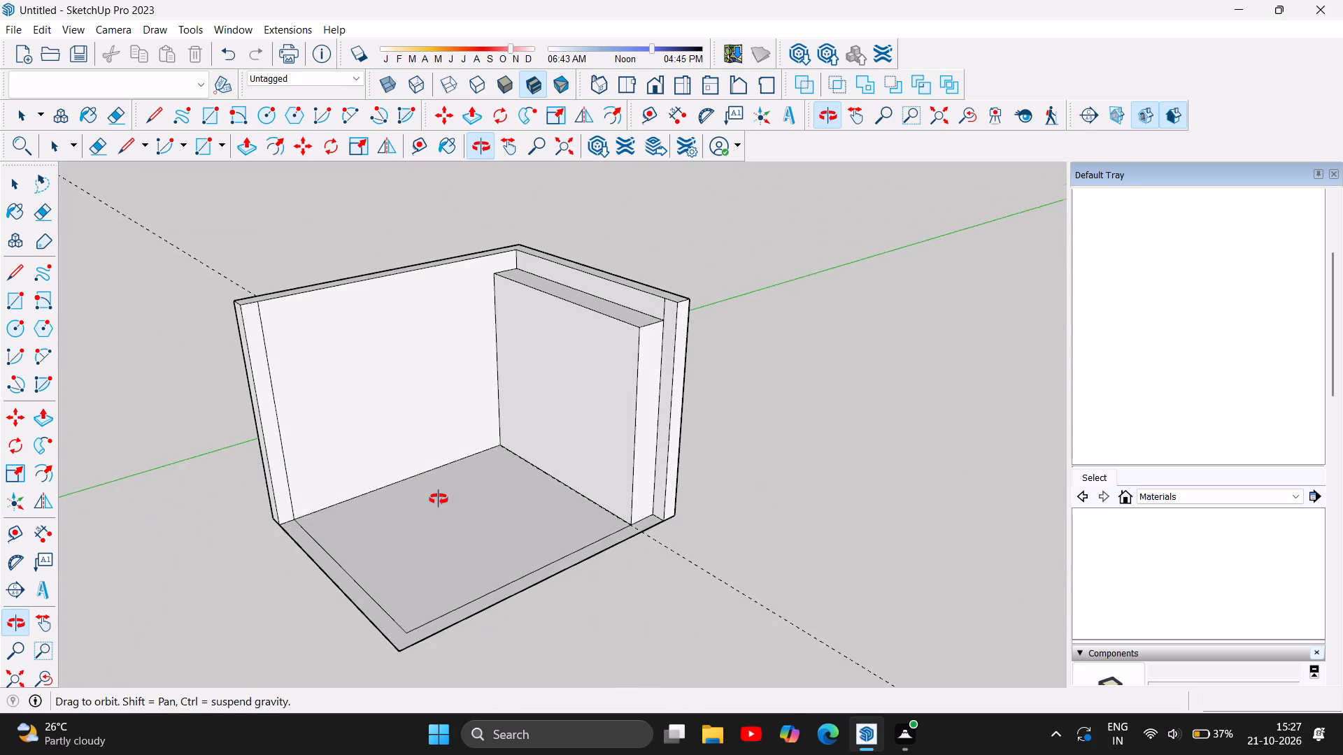
left_click_drag(439, 499, 506, 563)
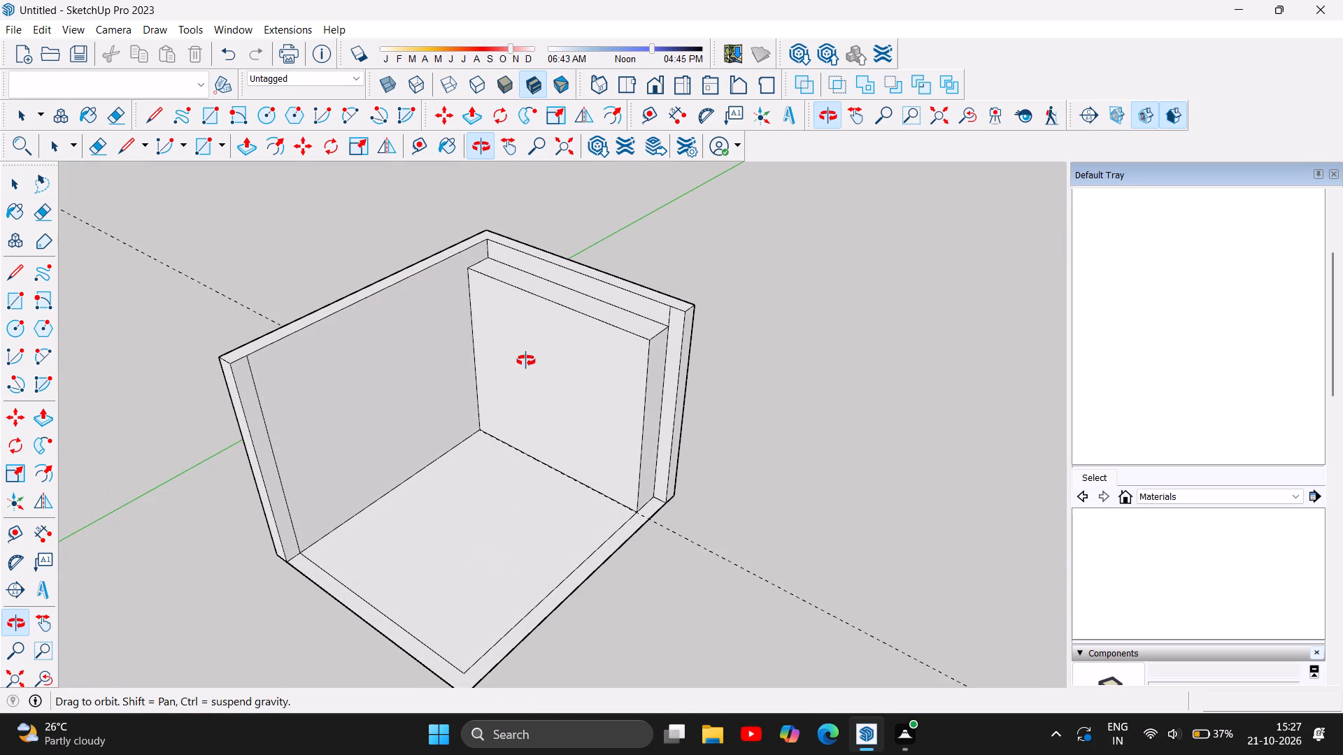
scroll(526, 361, "up", 3)
left_click_drag(483, 577, 509, 522)
middle_click(509, 522)
left_click(509, 522)
middle_click(509, 522)
left_click(509, 522)
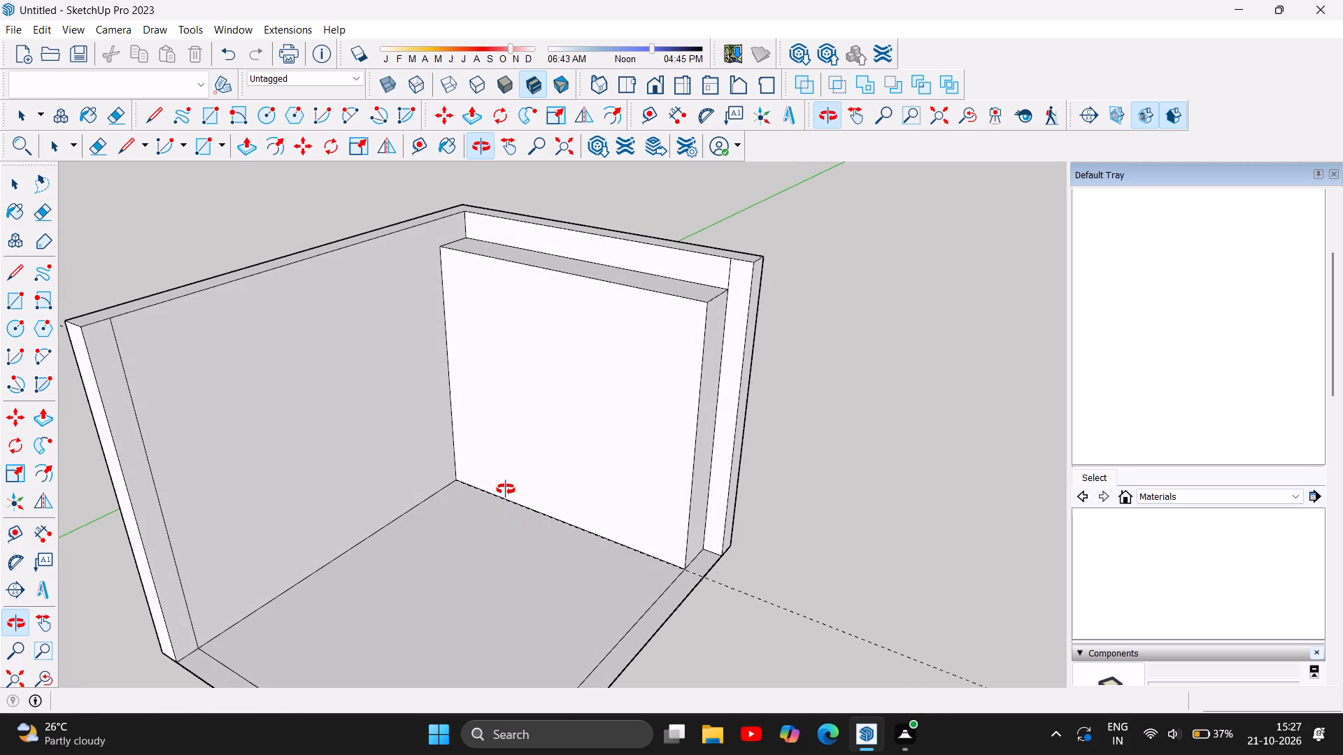
left_click_drag(509, 500, 465, 408)
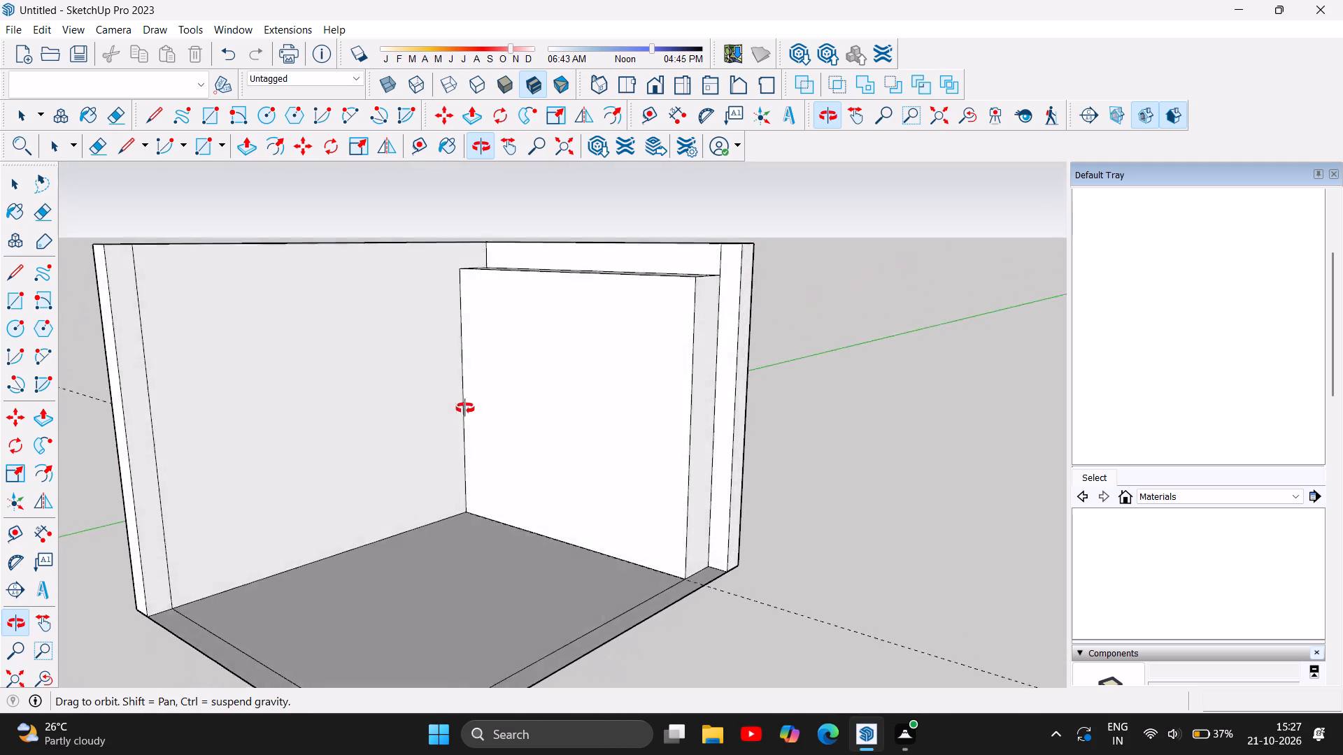
left_click_drag(465, 408, 364, 475)
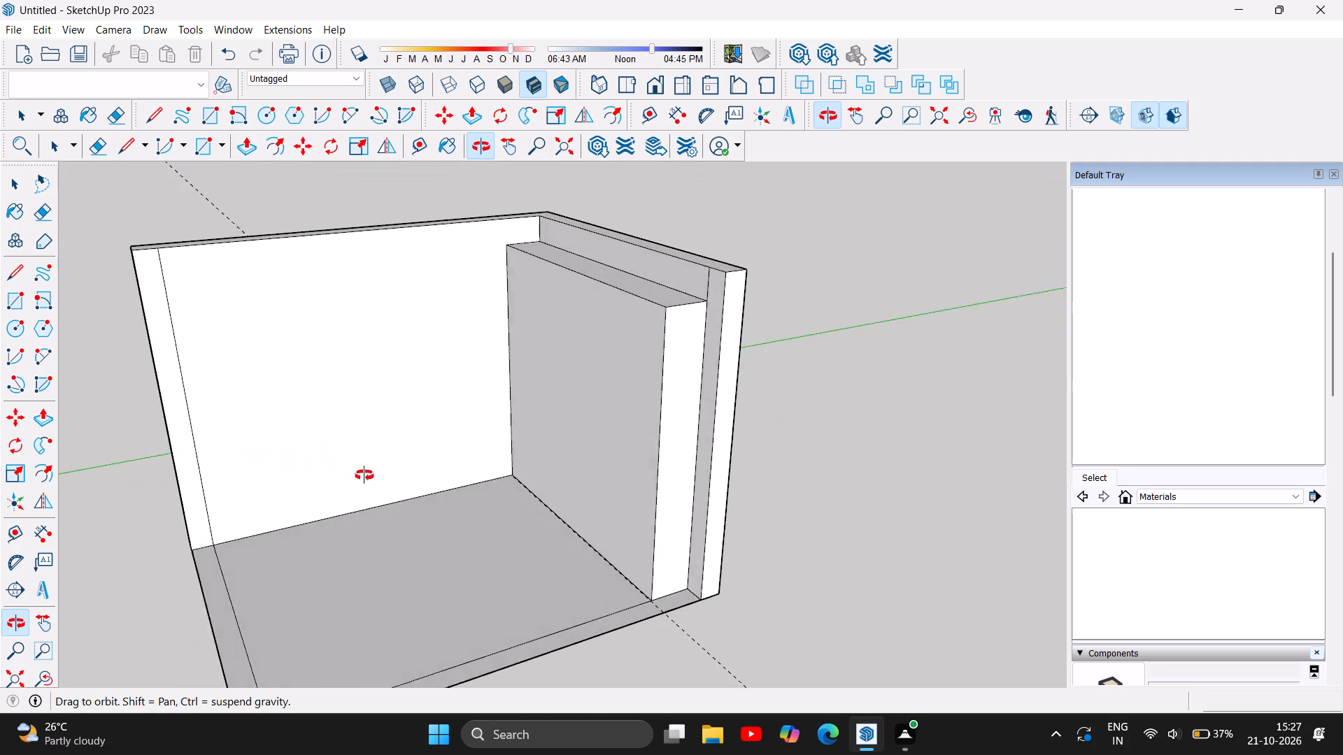
left_click_drag(364, 475, 632, 482)
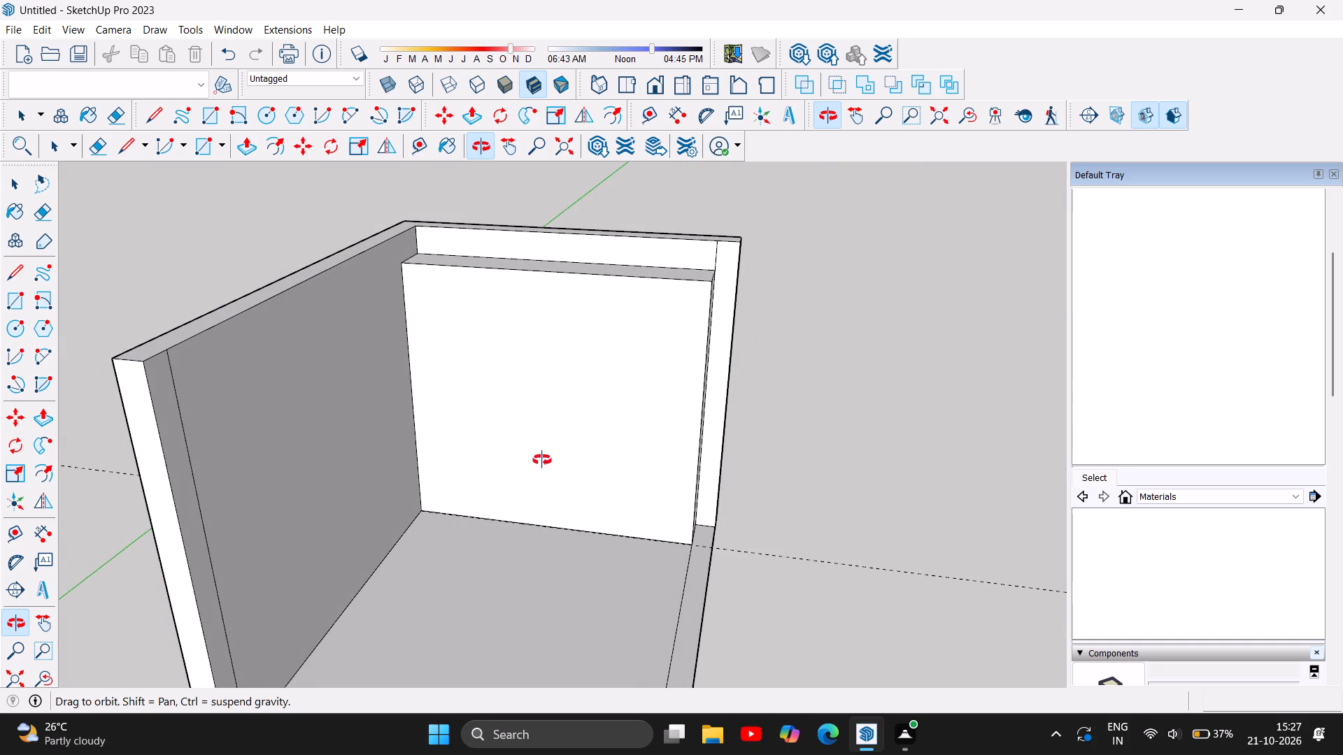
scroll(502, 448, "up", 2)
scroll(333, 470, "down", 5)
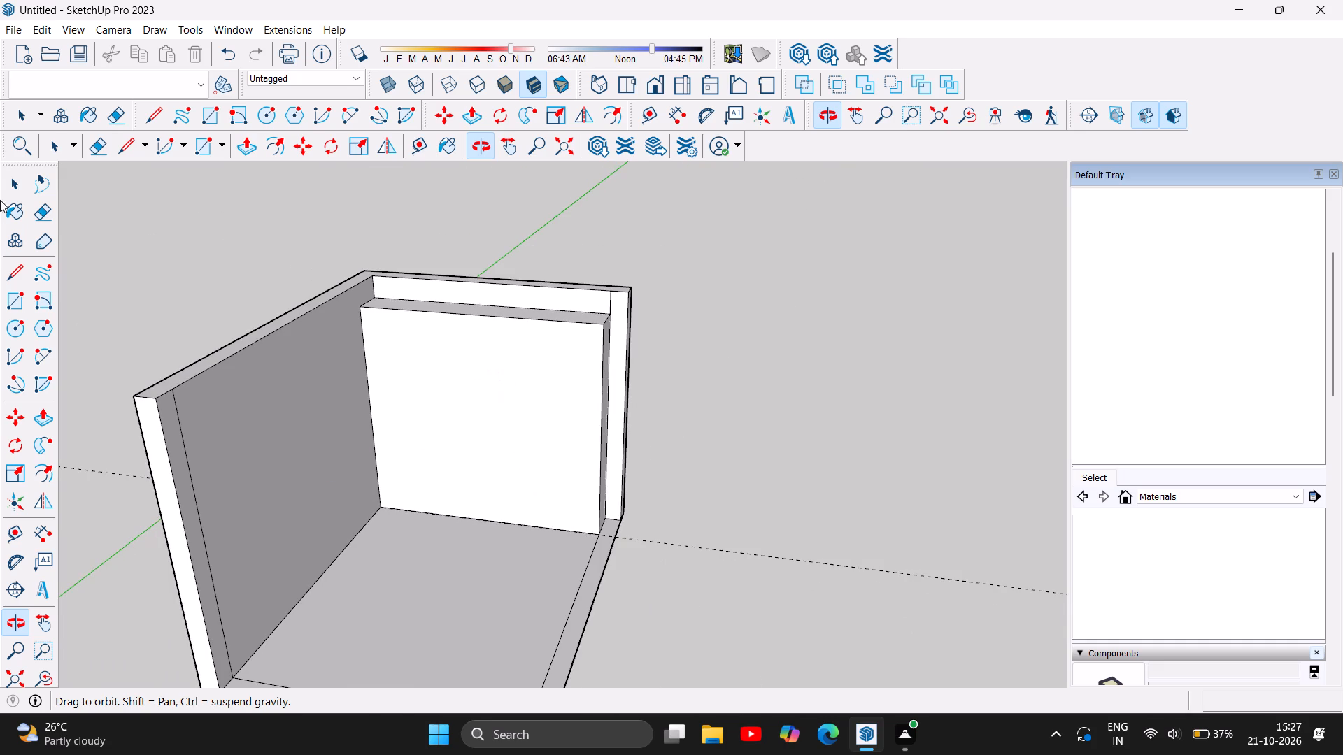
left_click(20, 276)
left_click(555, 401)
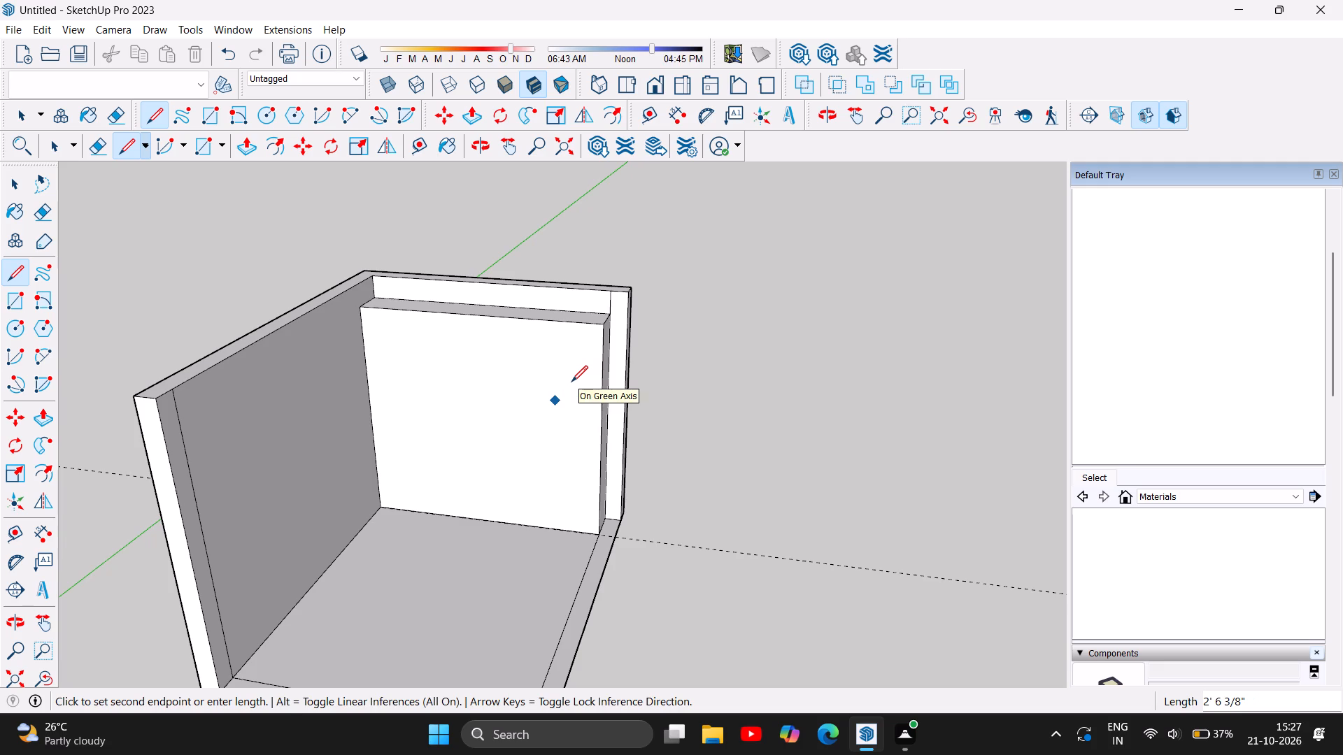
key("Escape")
Lasso around the block against the far wall and make the selected geometry a group.
left_click(17, 185)
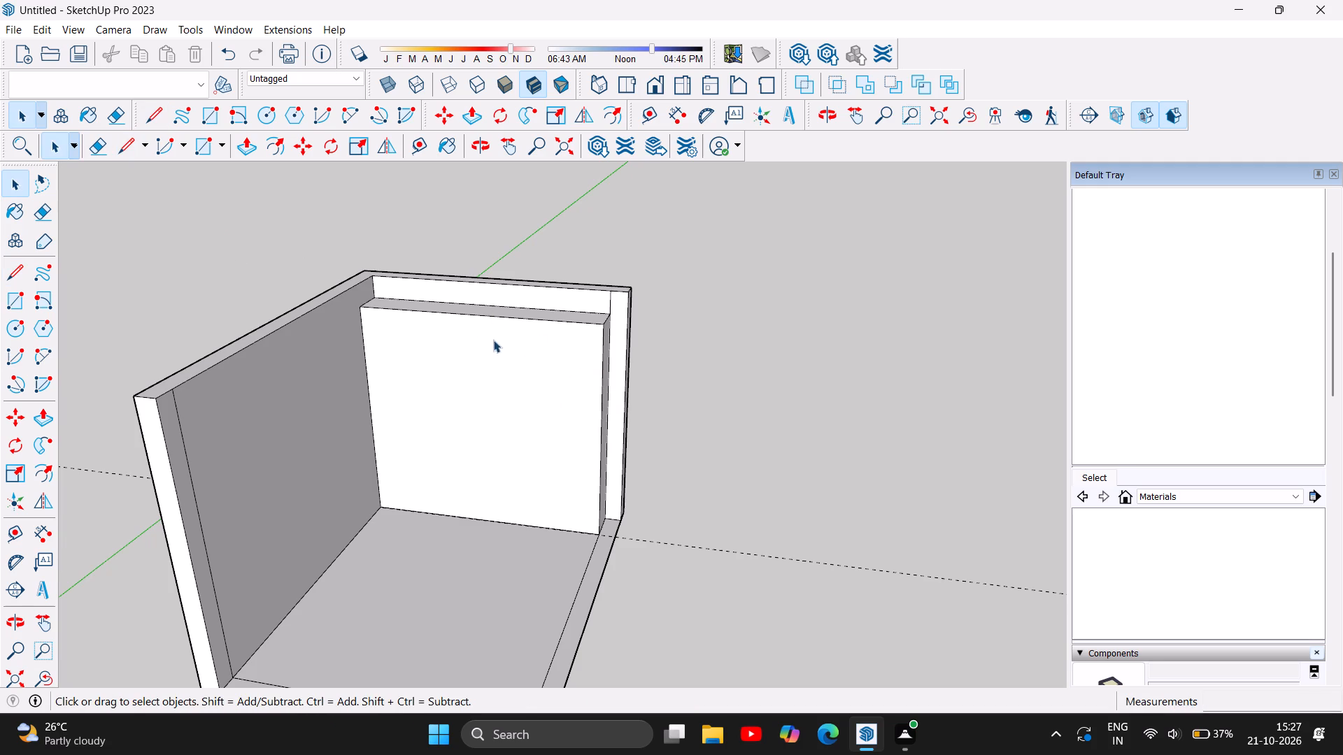
left_click(493, 340)
left_click(588, 322)
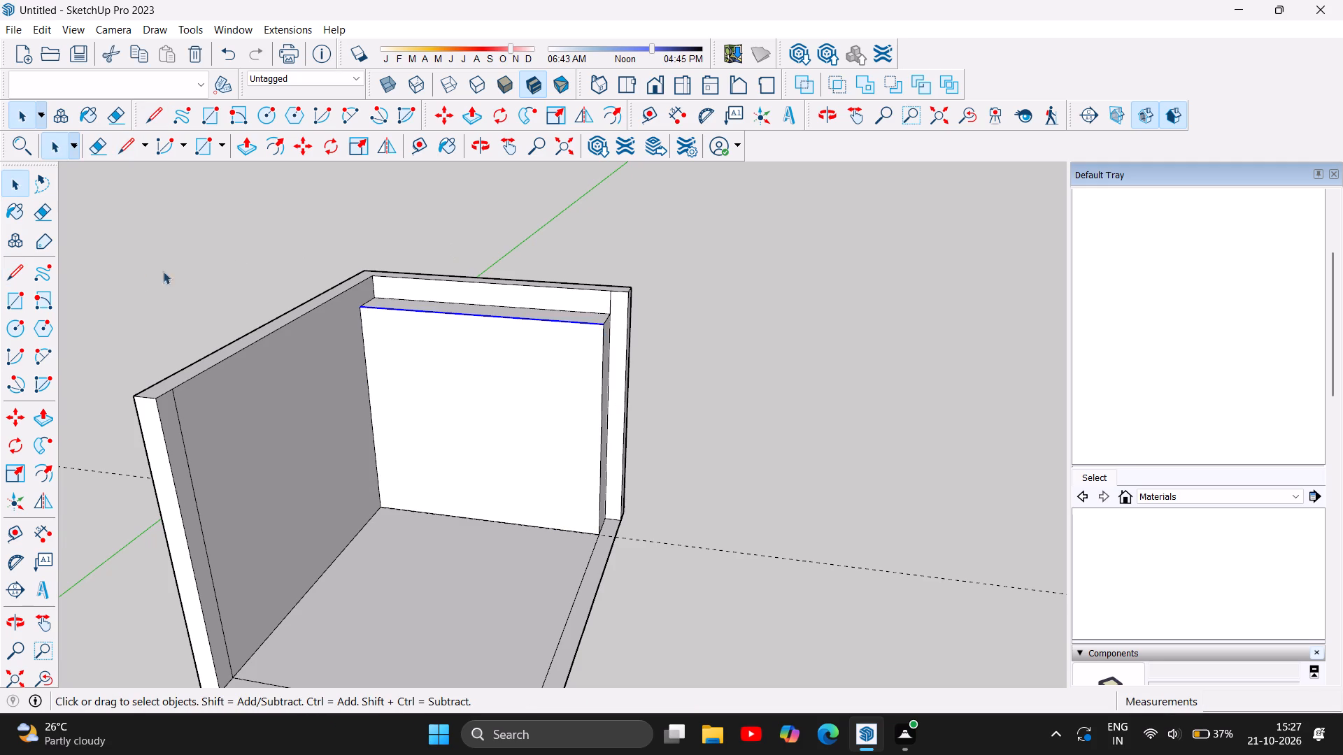
left_click(487, 148)
left_click_drag(772, 378, 709, 403)
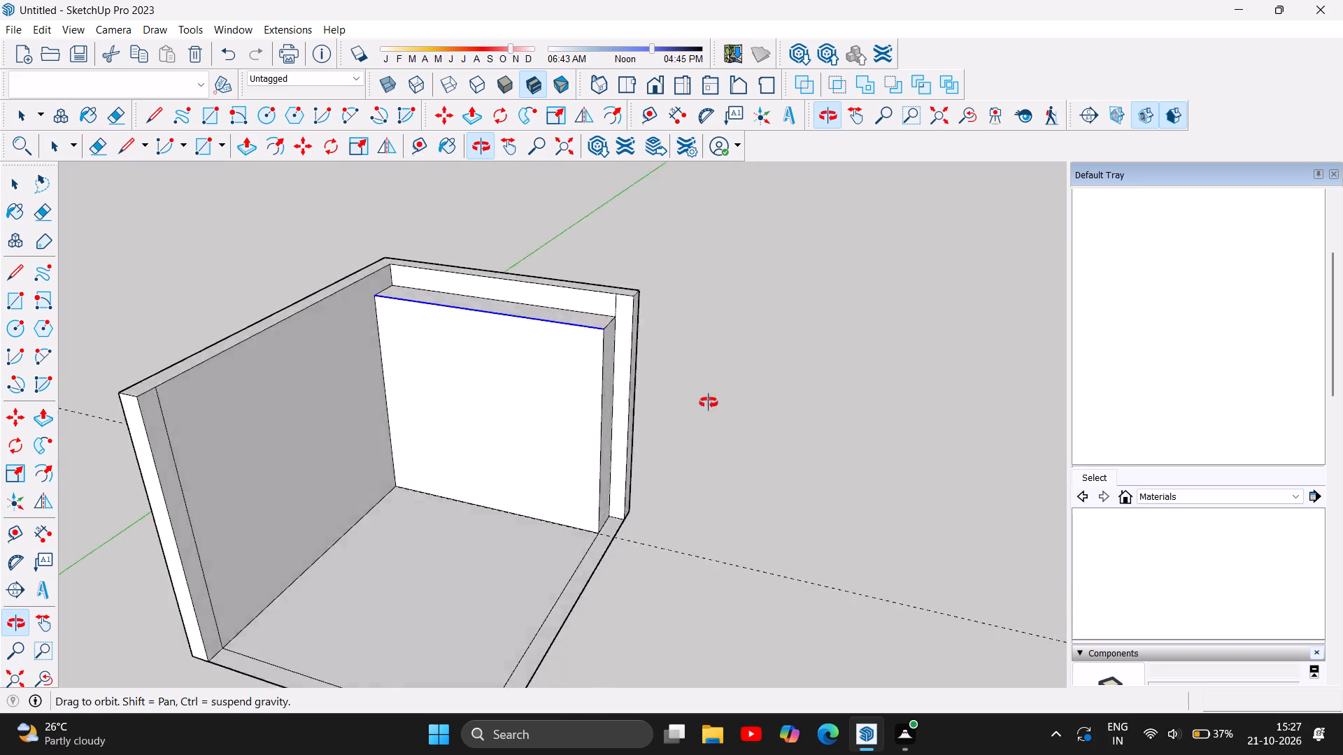
left_click_drag(709, 403, 500, 410)
scroll(685, 319, "up", 4)
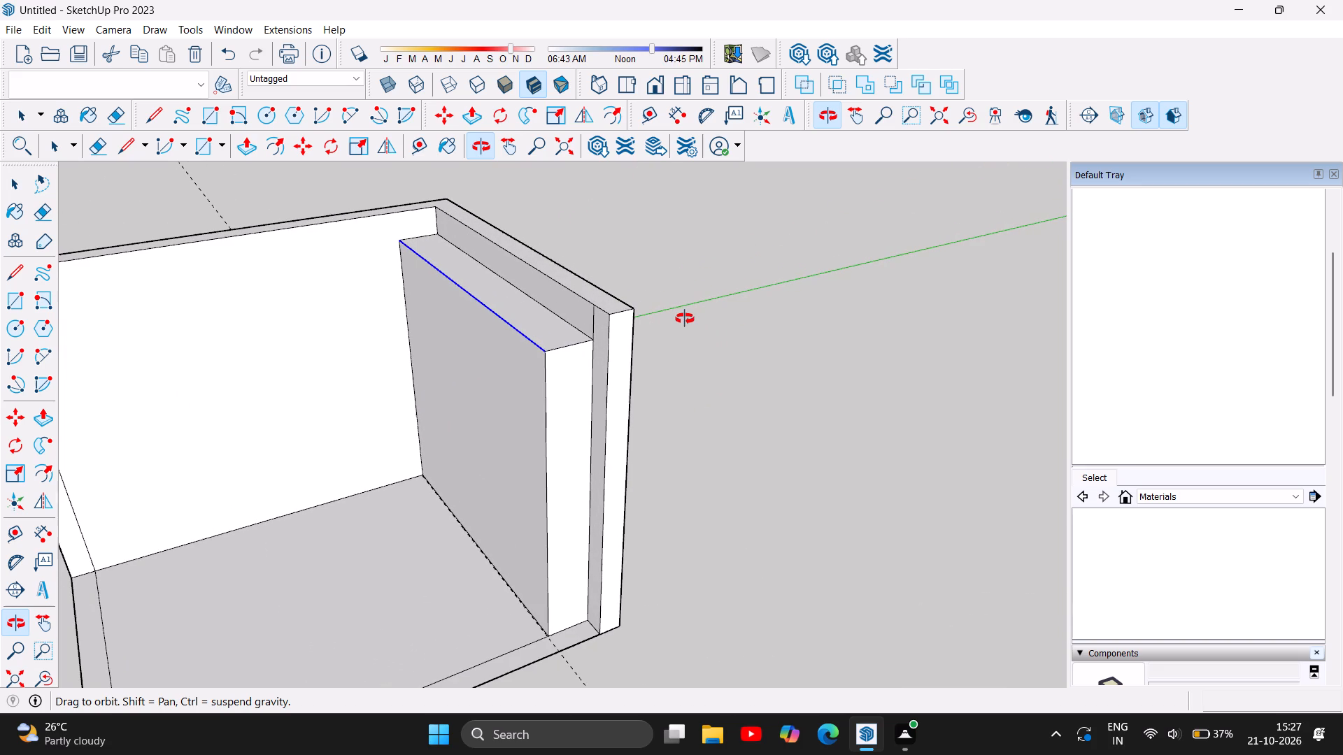
left_click(47, 178)
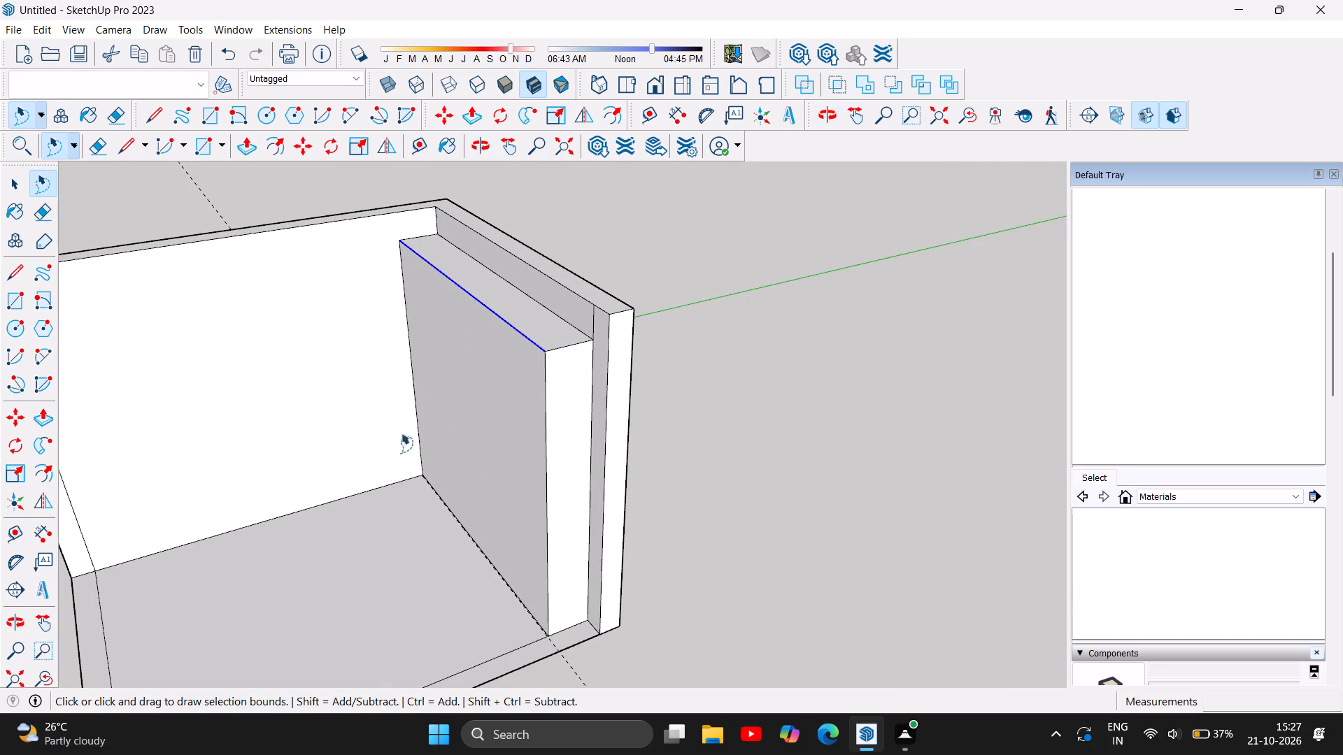
left_click_drag(364, 542, 457, 217)
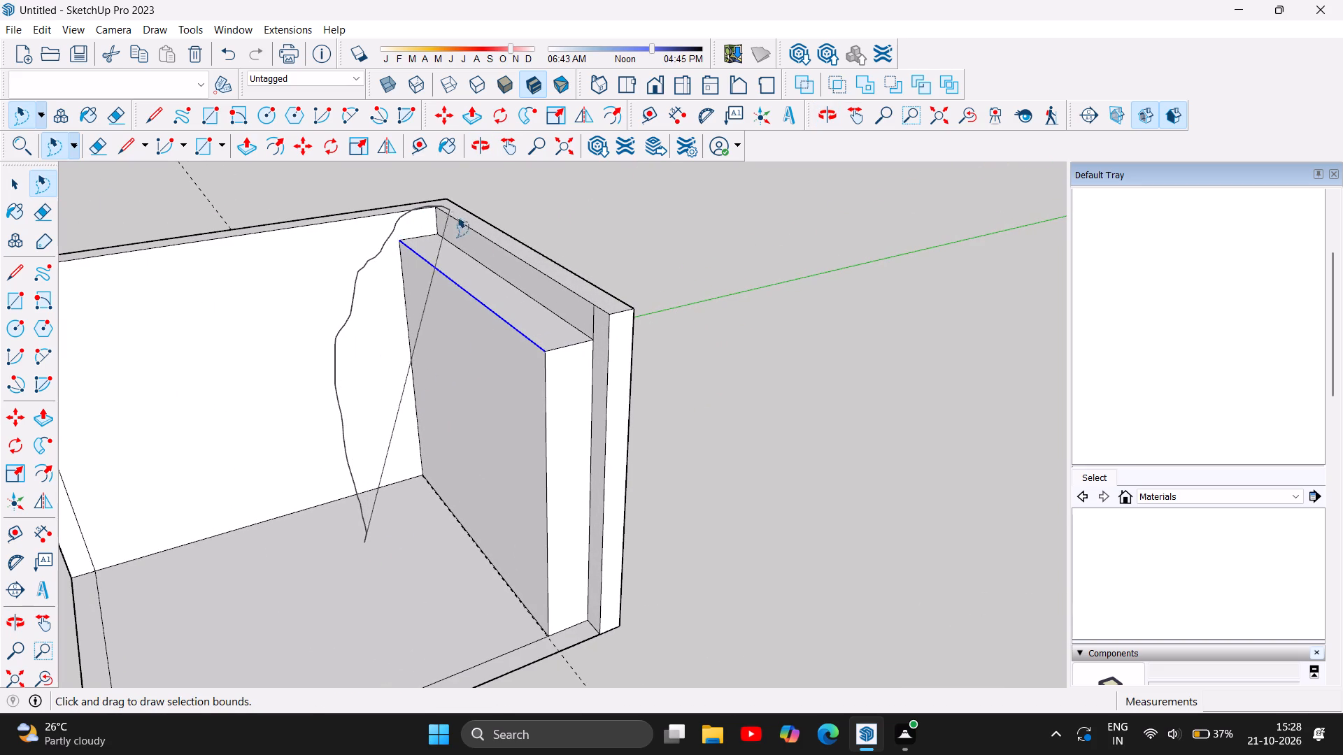
left_click_drag(457, 217, 619, 384)
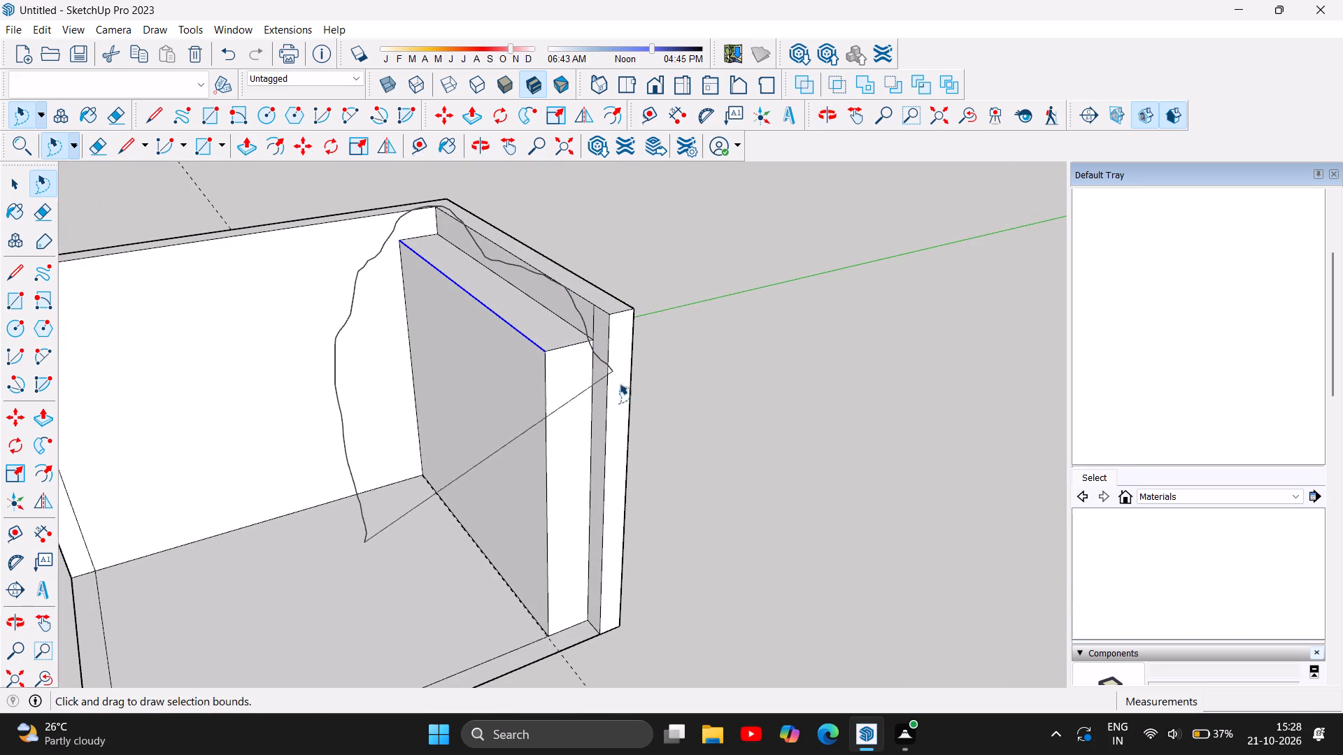
left_click_drag(619, 384, 457, 626)
scroll(564, 592, "up", 3)
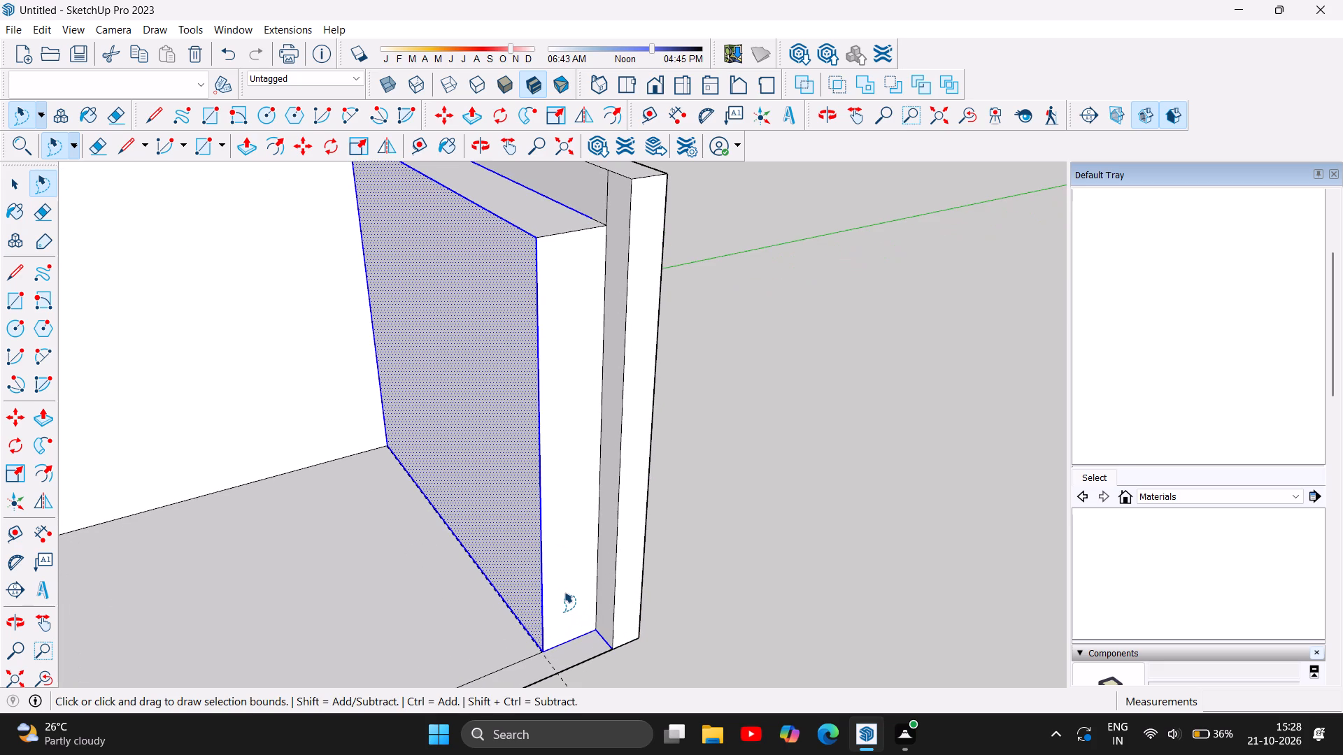
scroll(568, 588, "down", 3)
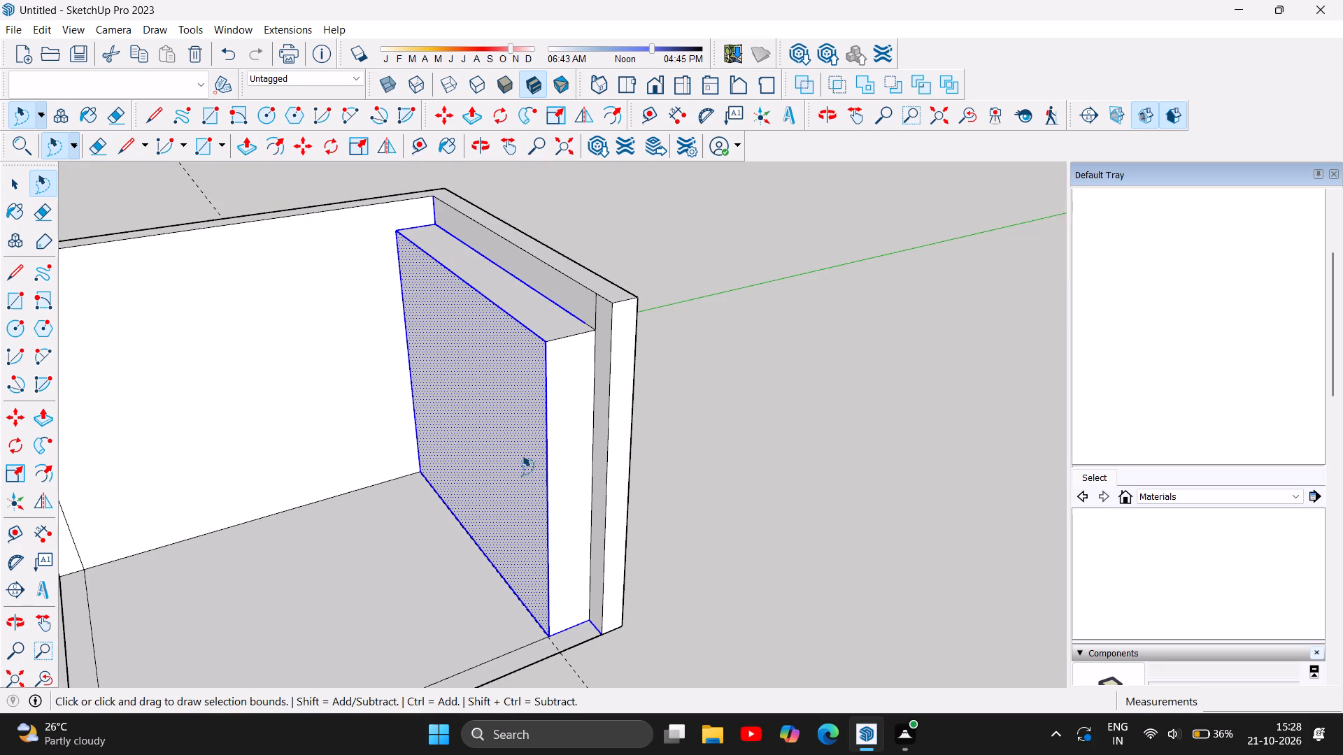
right_click(520, 432)
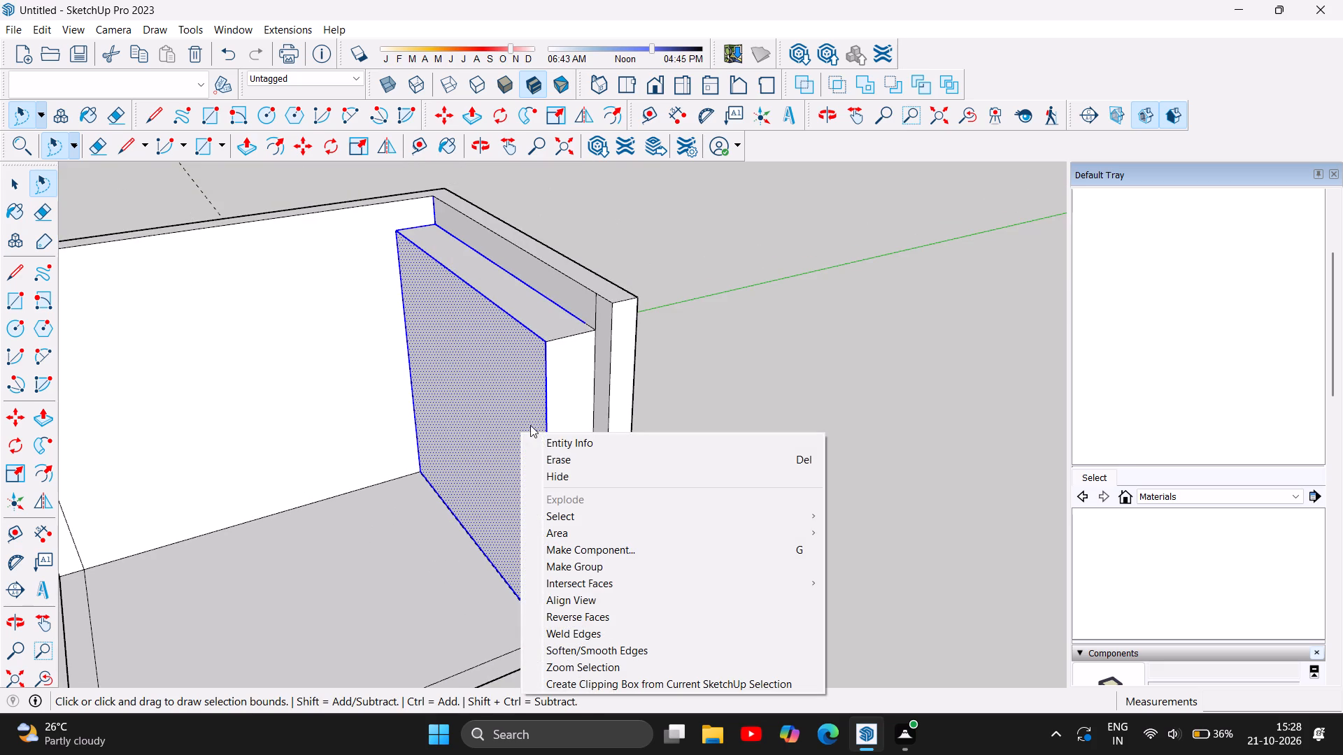
left_click(606, 565)
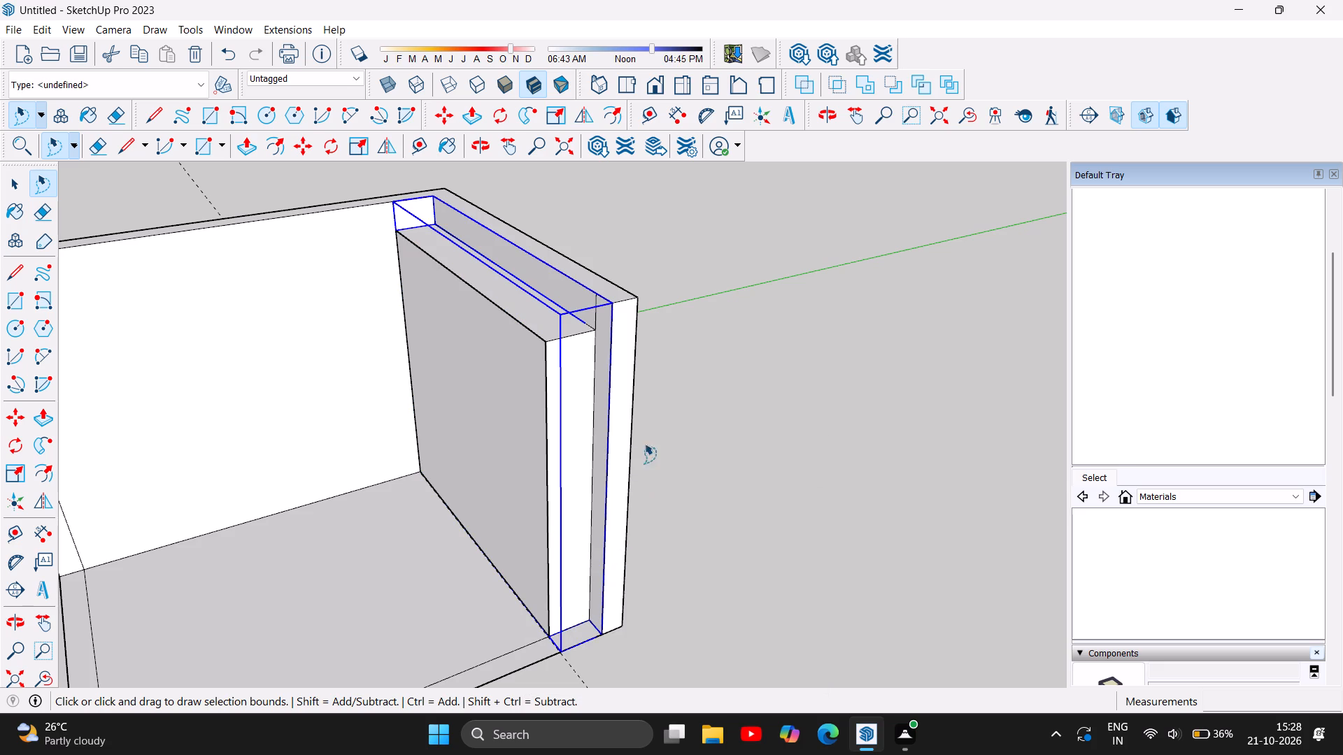
Examine the grouped block and its position in the room from the side, from above and from the front.
scroll(741, 367, "down", 5)
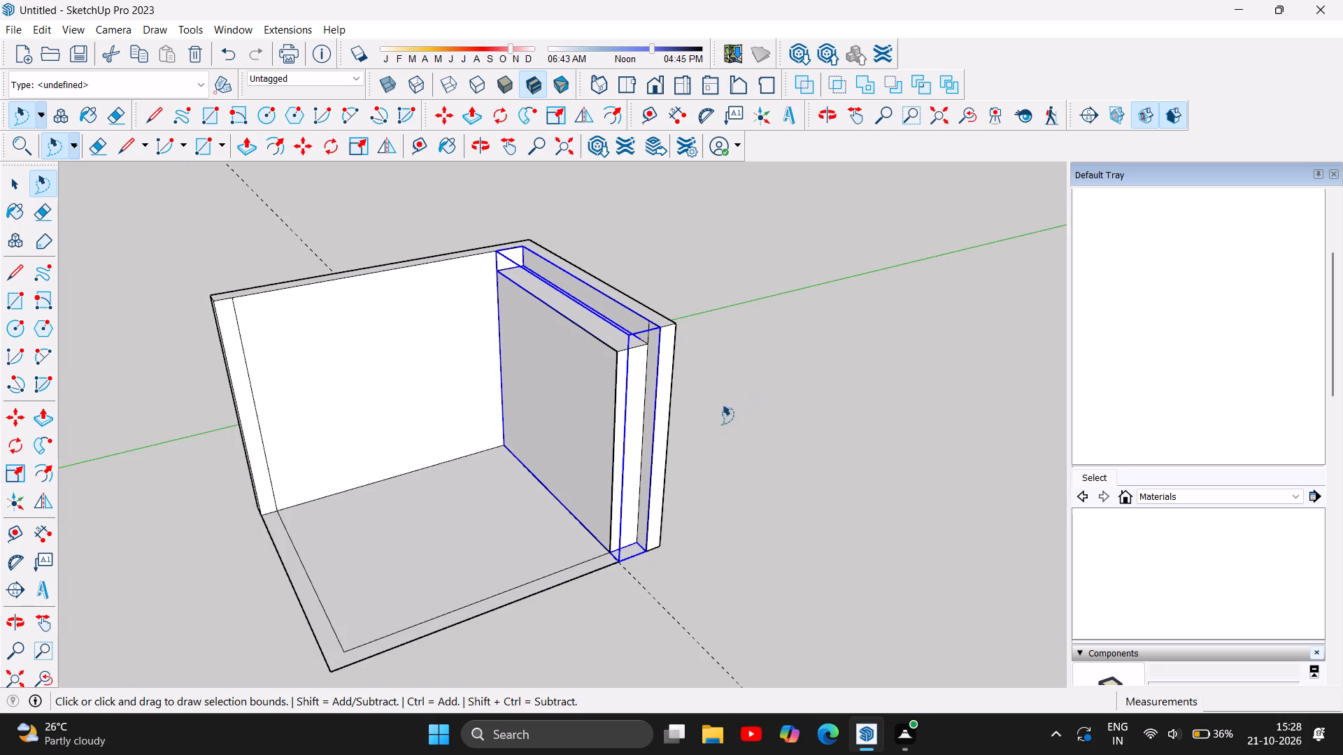
scroll(692, 419, "up", 4)
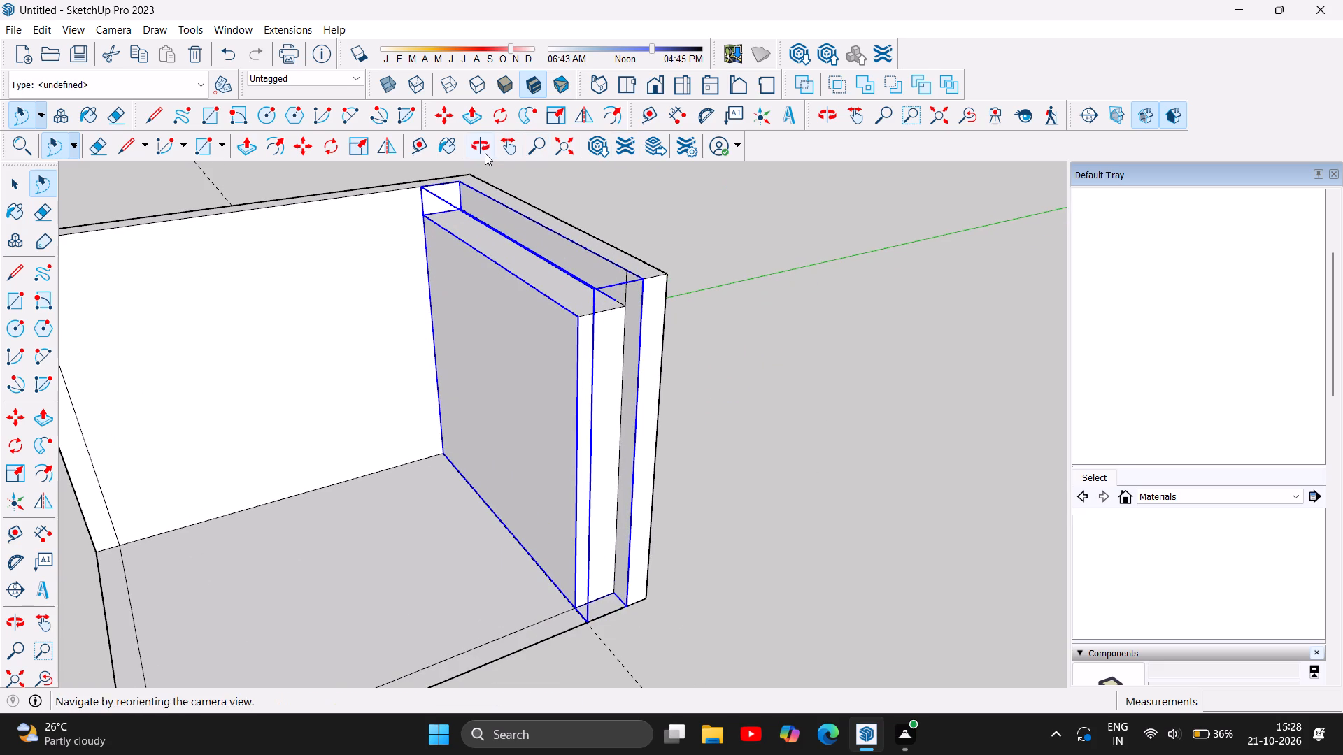
left_click(484, 152)
left_click_drag(437, 431, 774, 485)
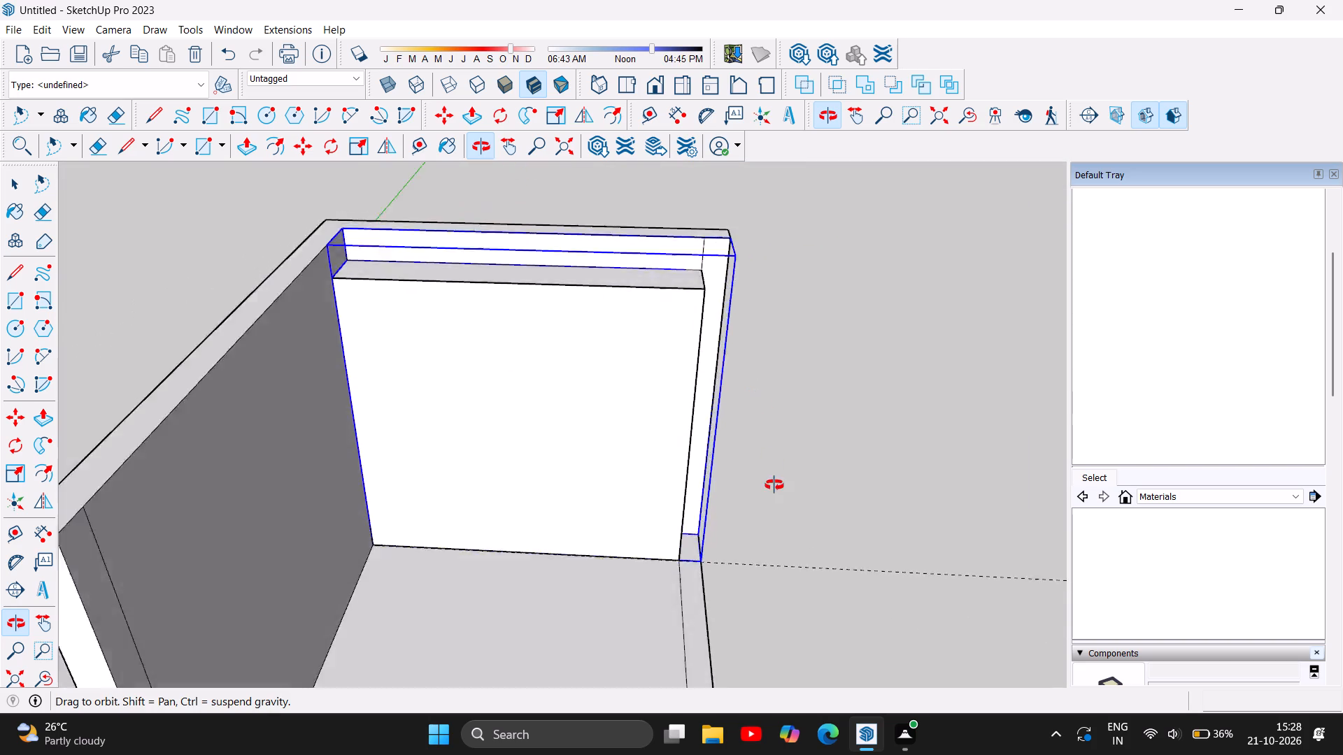
left_click_drag(774, 485, 250, 442)
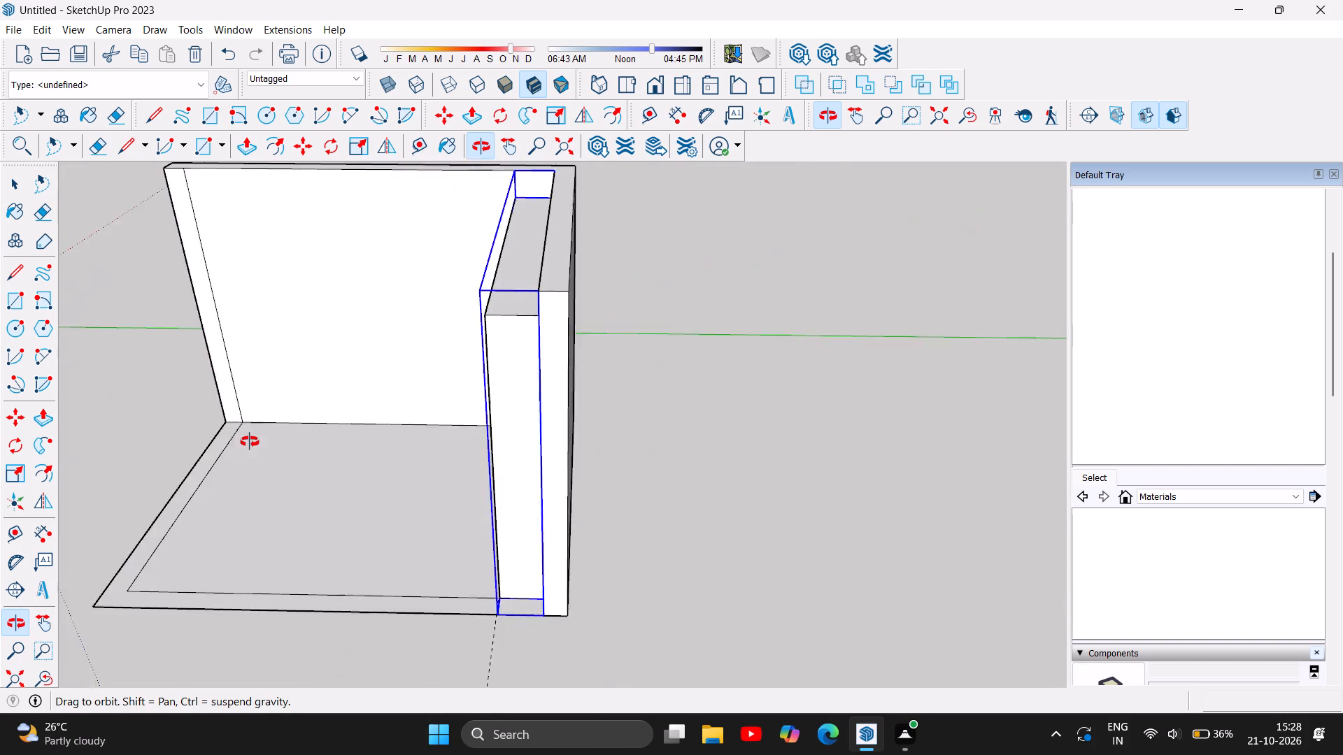
left_click_drag(250, 442, 750, 500)
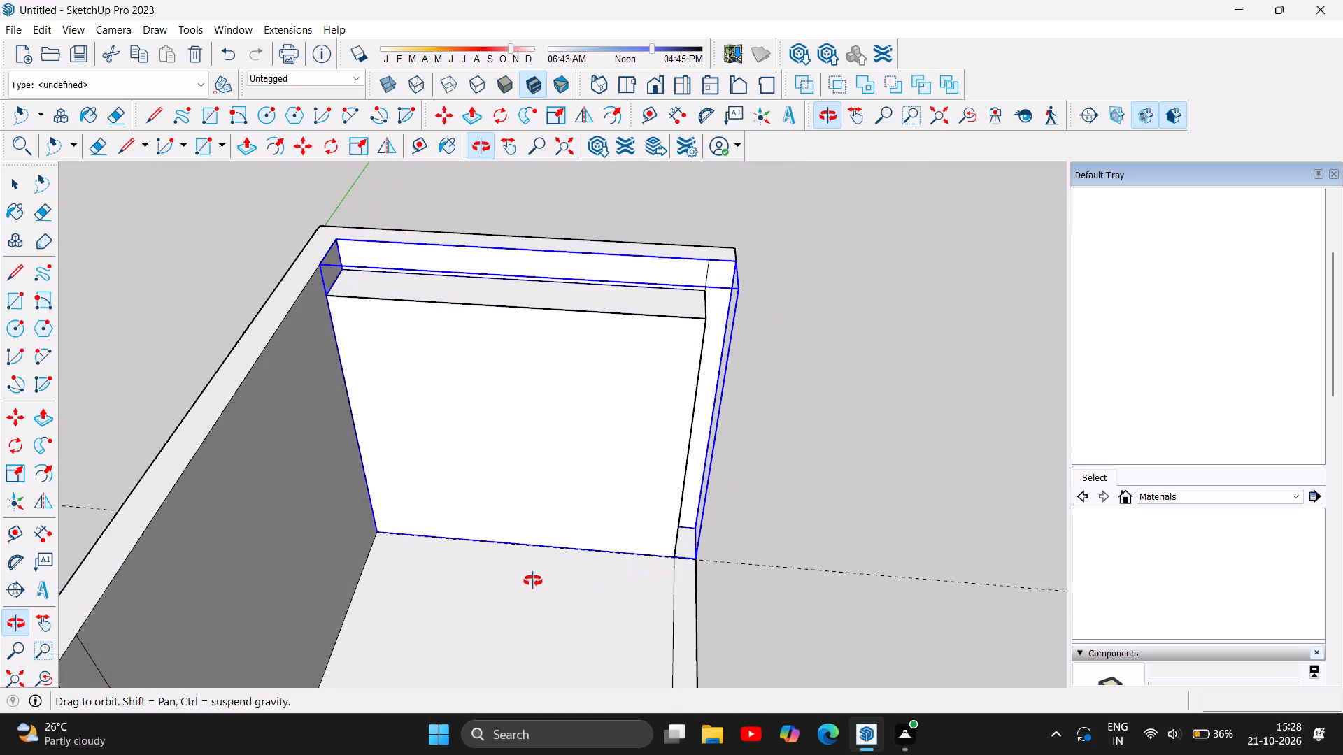
scroll(533, 581, "up", 3)
left_click_drag(517, 570, 550, 398)
scroll(586, 474, "down", 3)
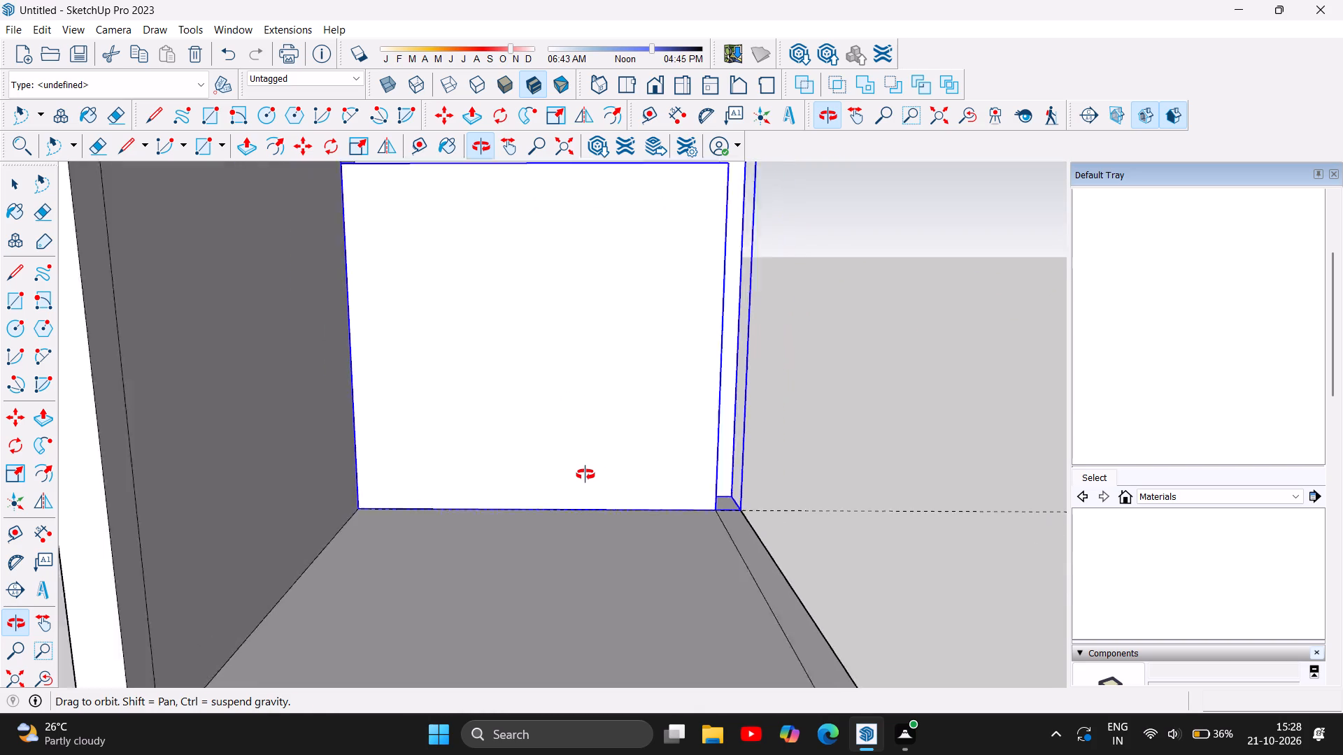
scroll(585, 475, "down", 2)
key("Escape")
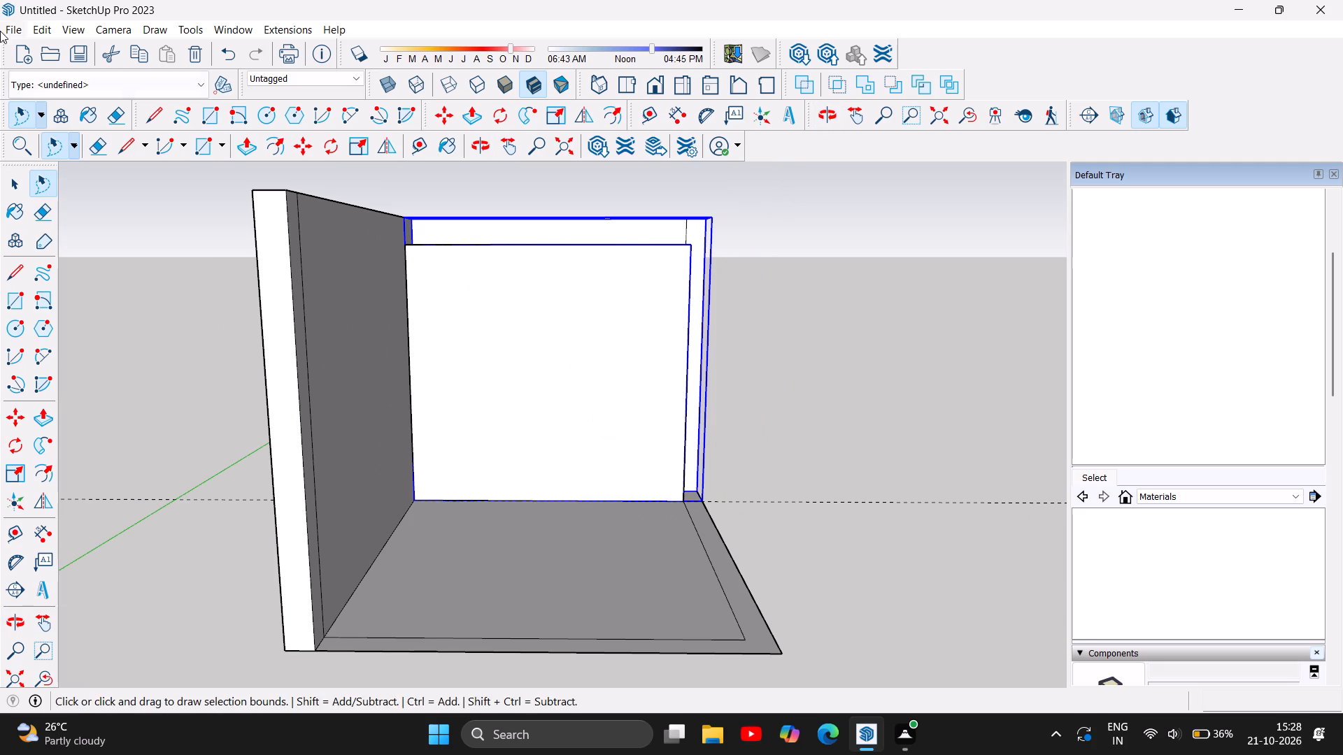
Place a horizontal guide on the block's front face, 9" above its bottom edge.
left_click(12, 186)
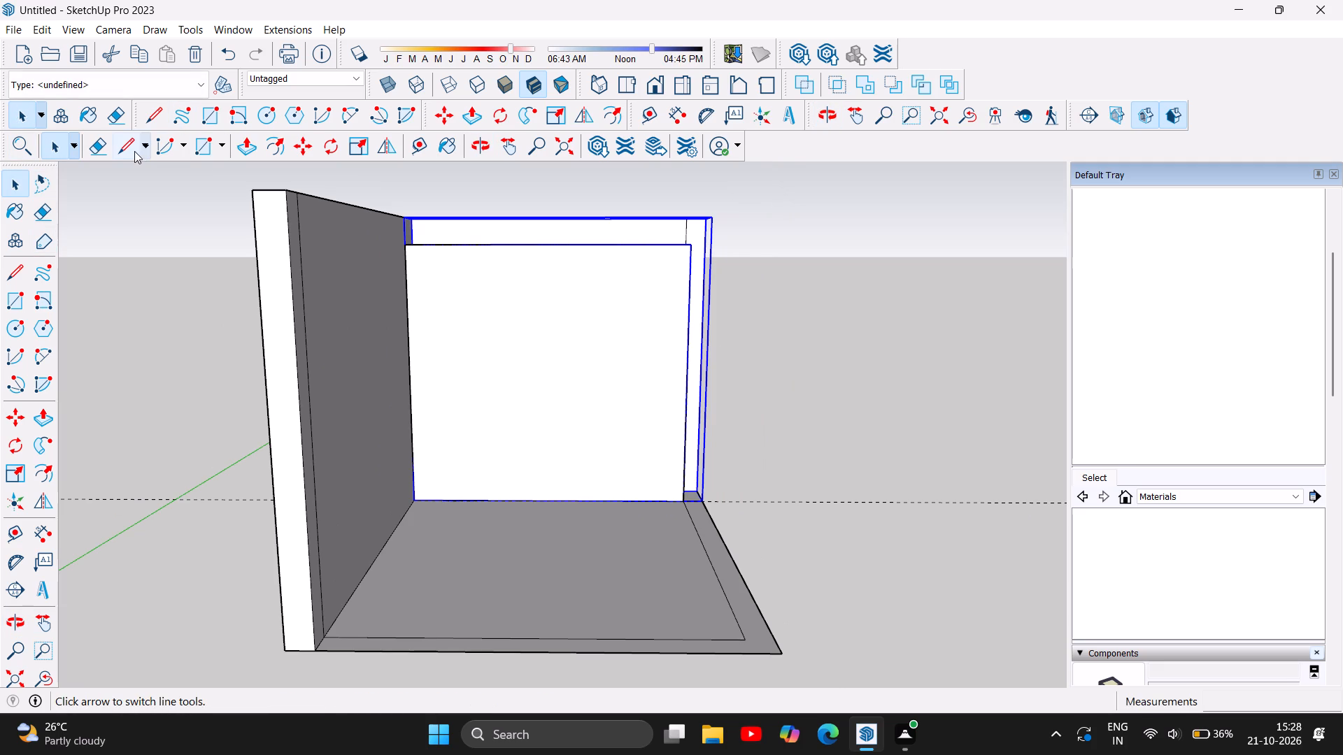
left_click(124, 150)
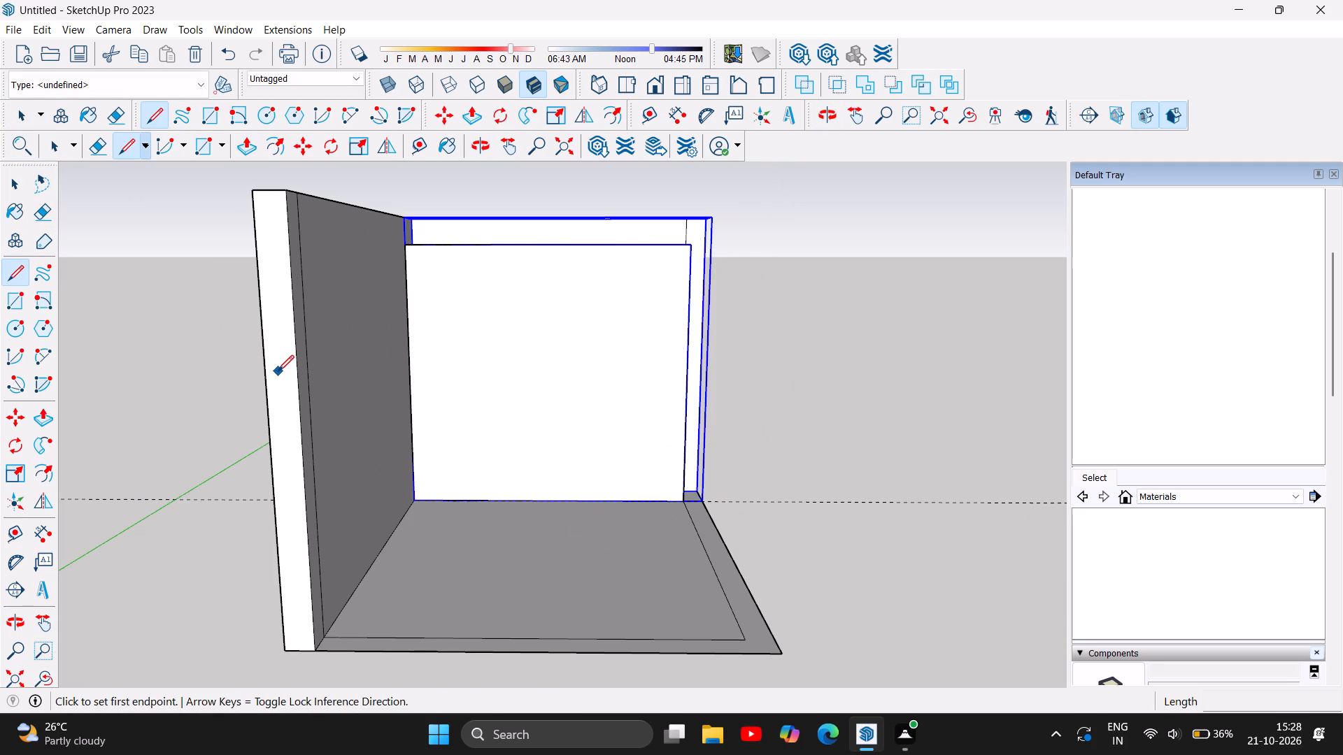
key("t")
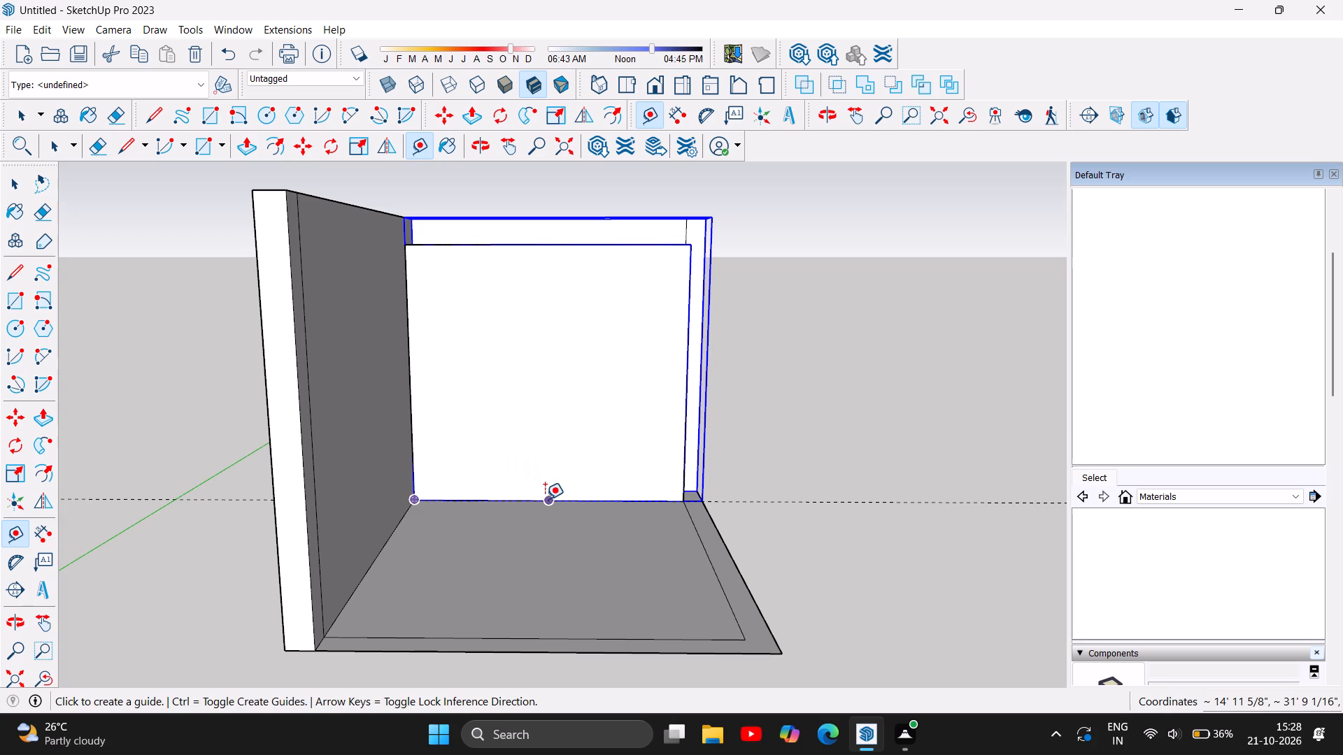
left_click(545, 499)
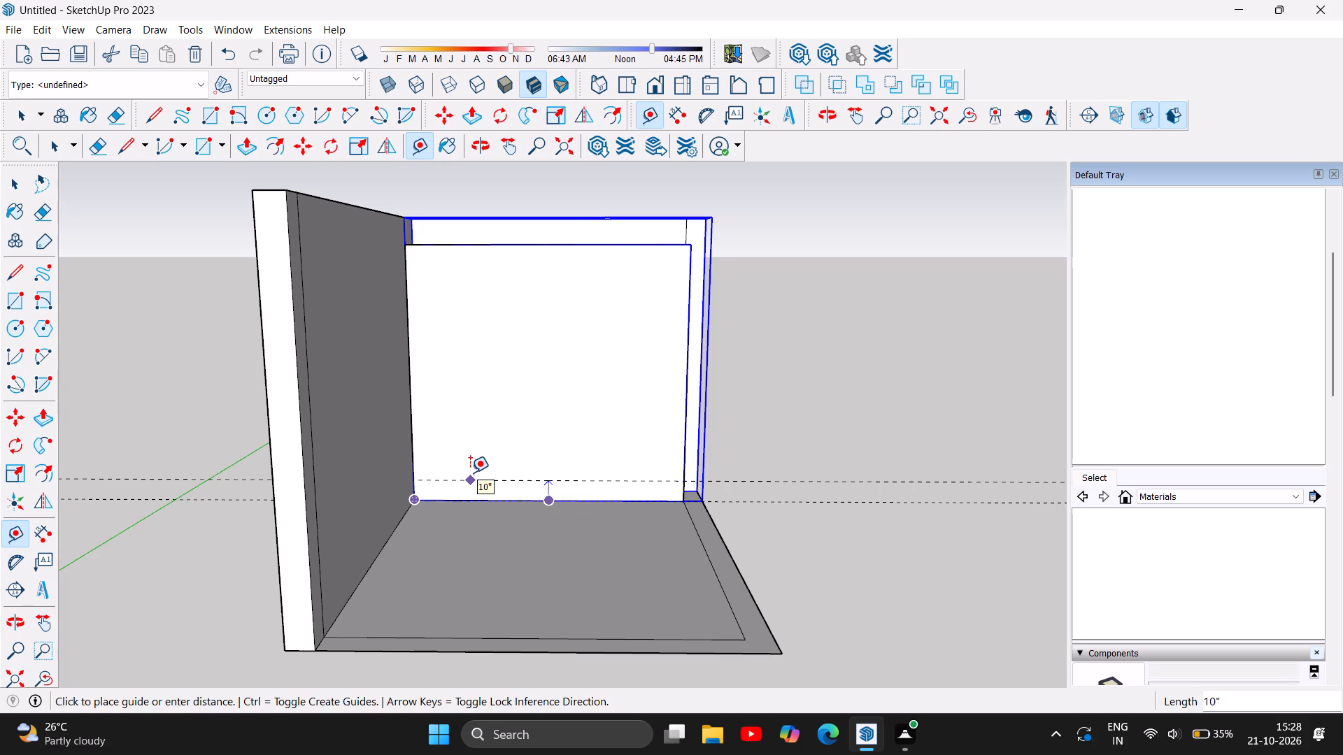
key("9")
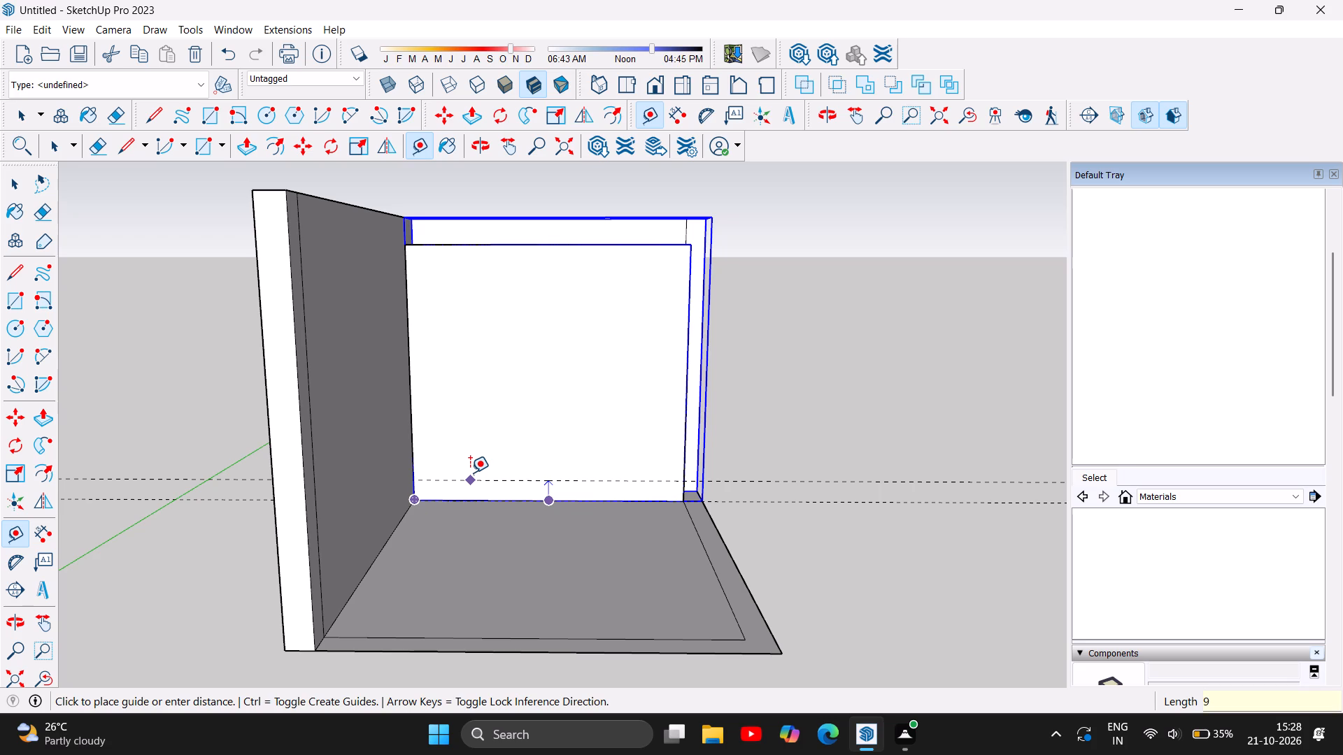
key("Return")
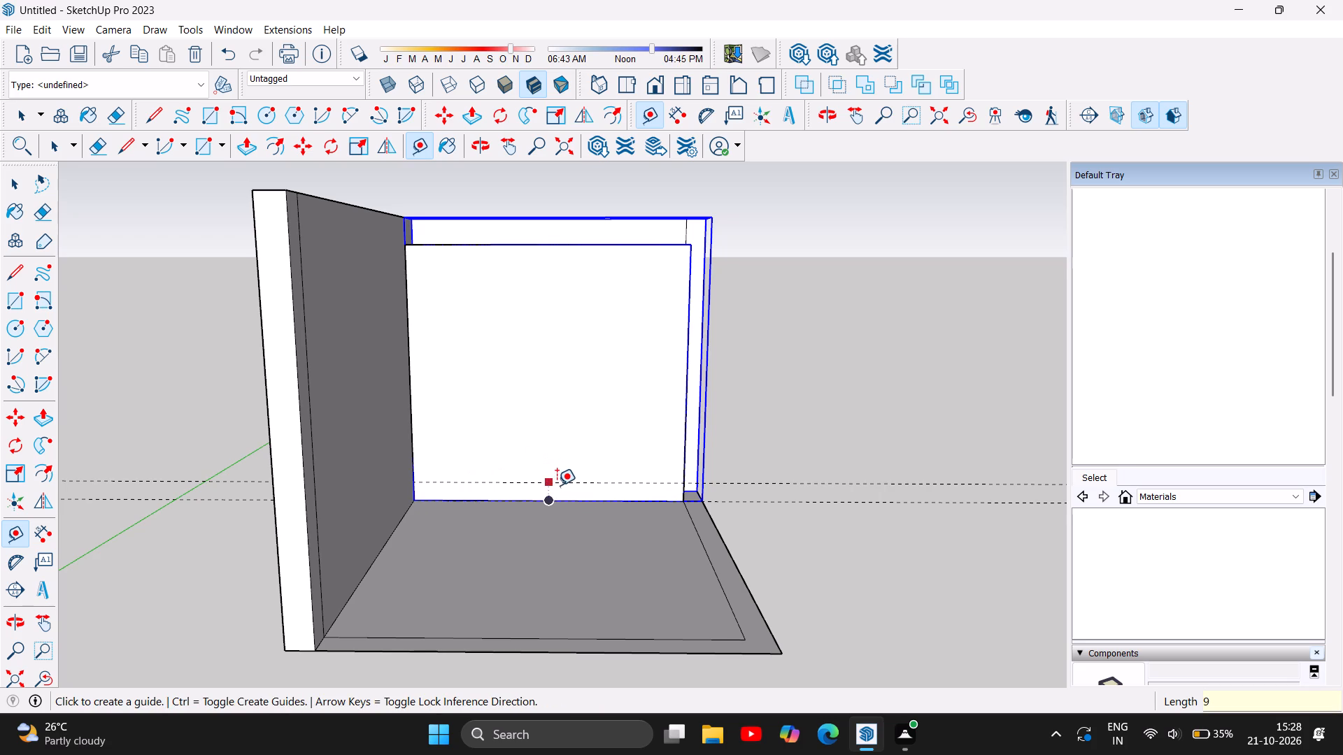
Place a second horizontal guide on the block's front face, 1' above the 9" guide.
scroll(522, 482, "up", 5)
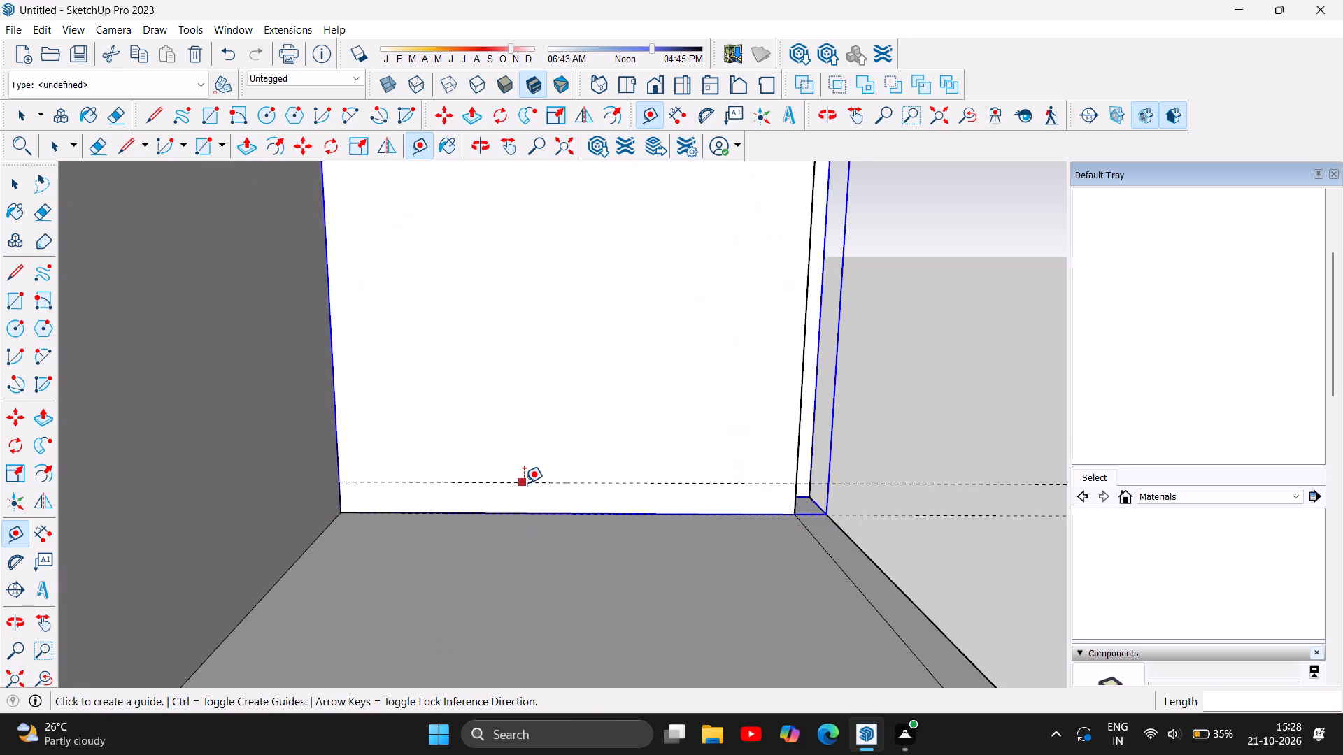
left_click(529, 479)
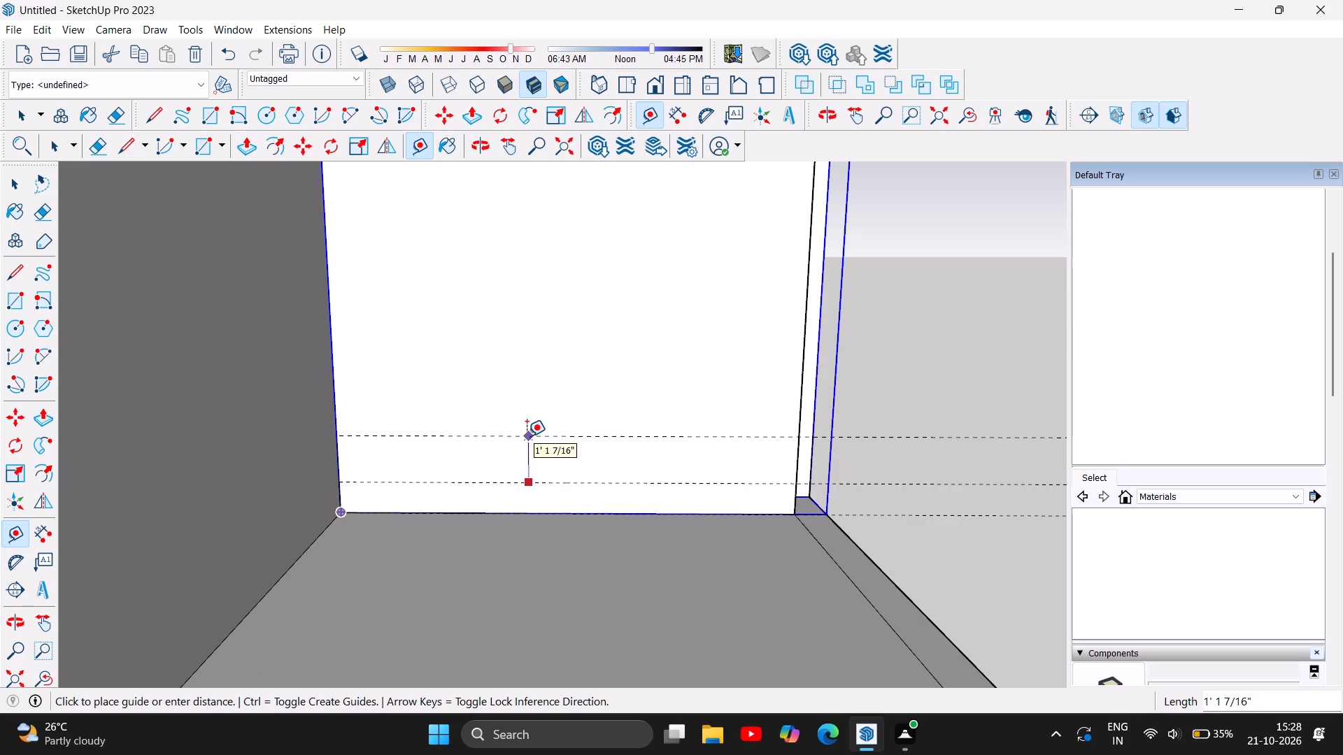
key("1")
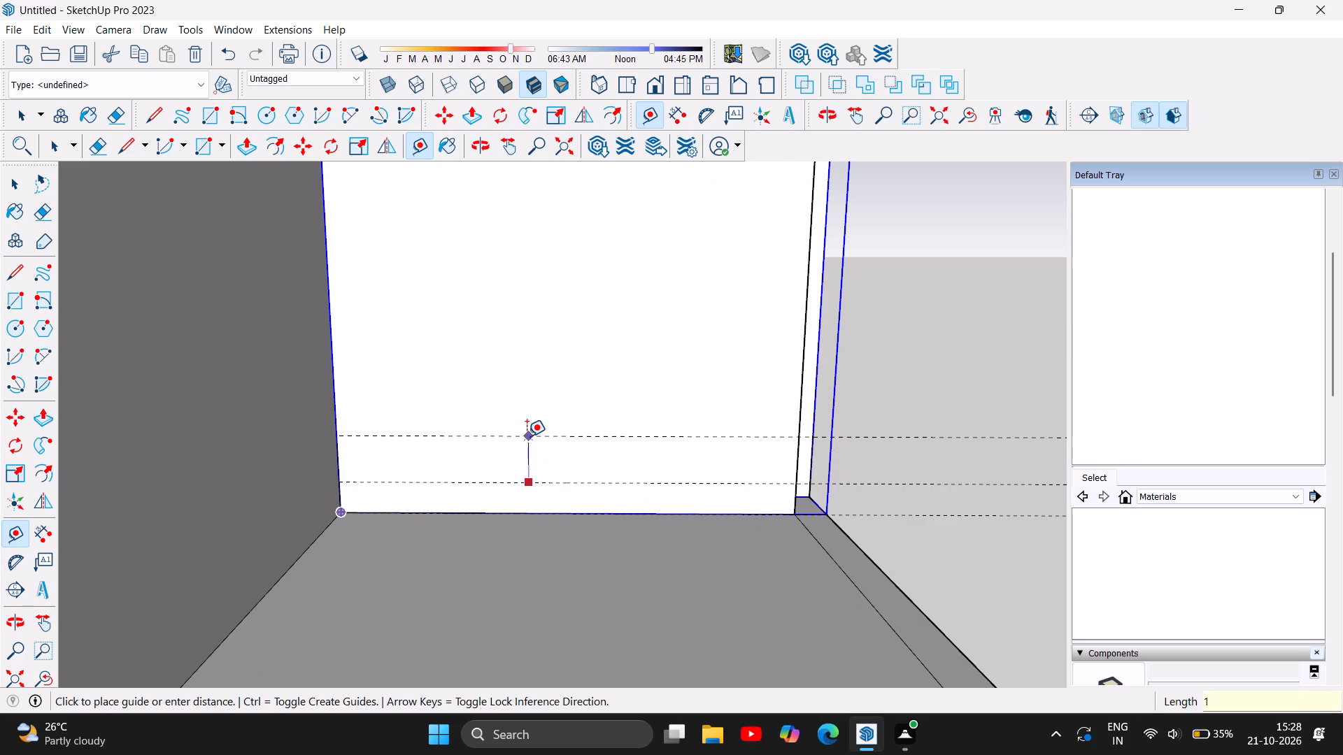
key("apostrophe")
key("Return")
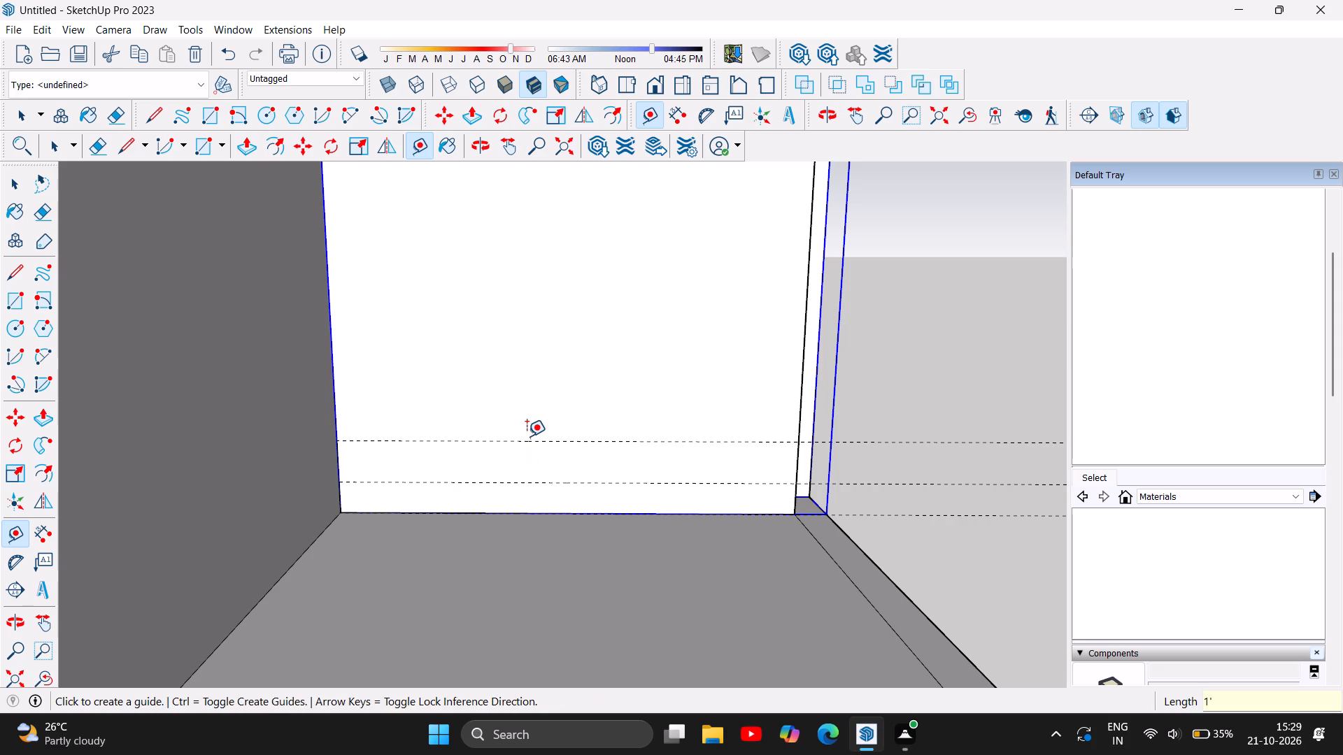
Place a third horizontal guide on the block's front face, 0.75" above the uppermost guide.
scroll(509, 446, "up", 6)
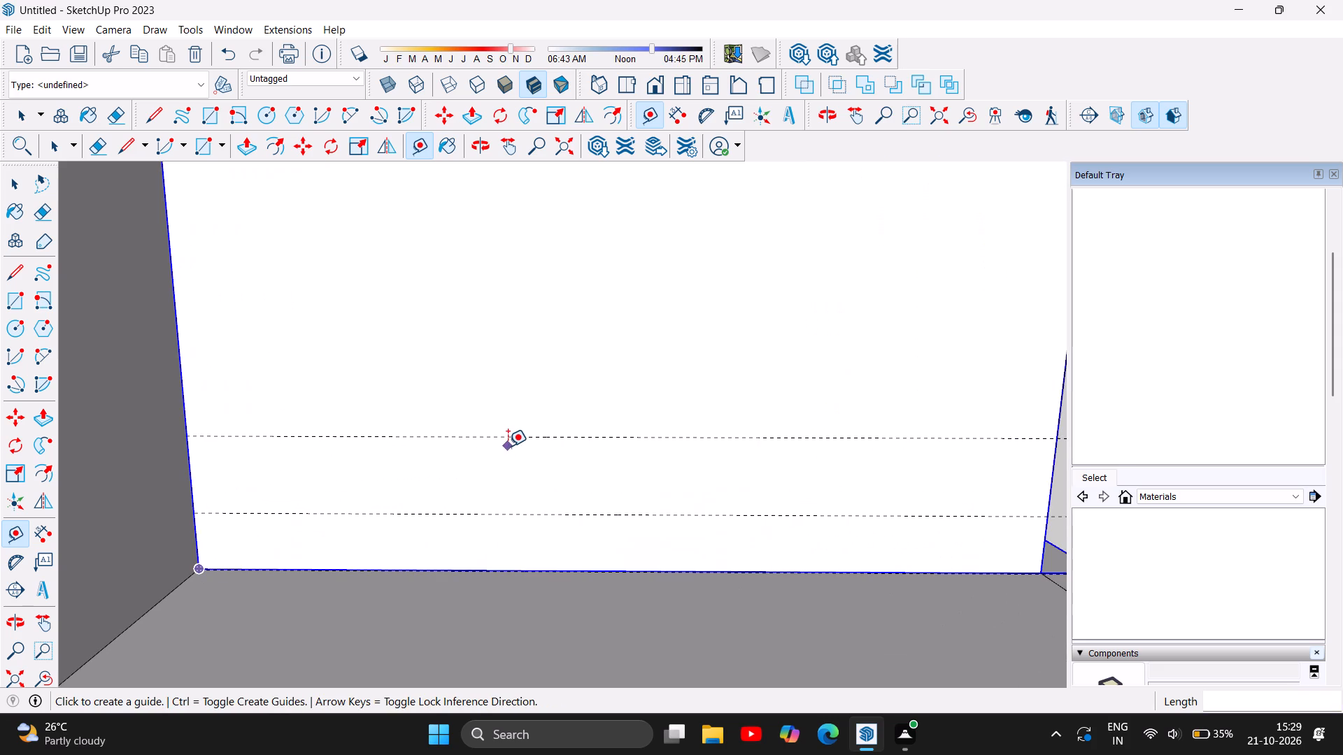
left_click(520, 434)
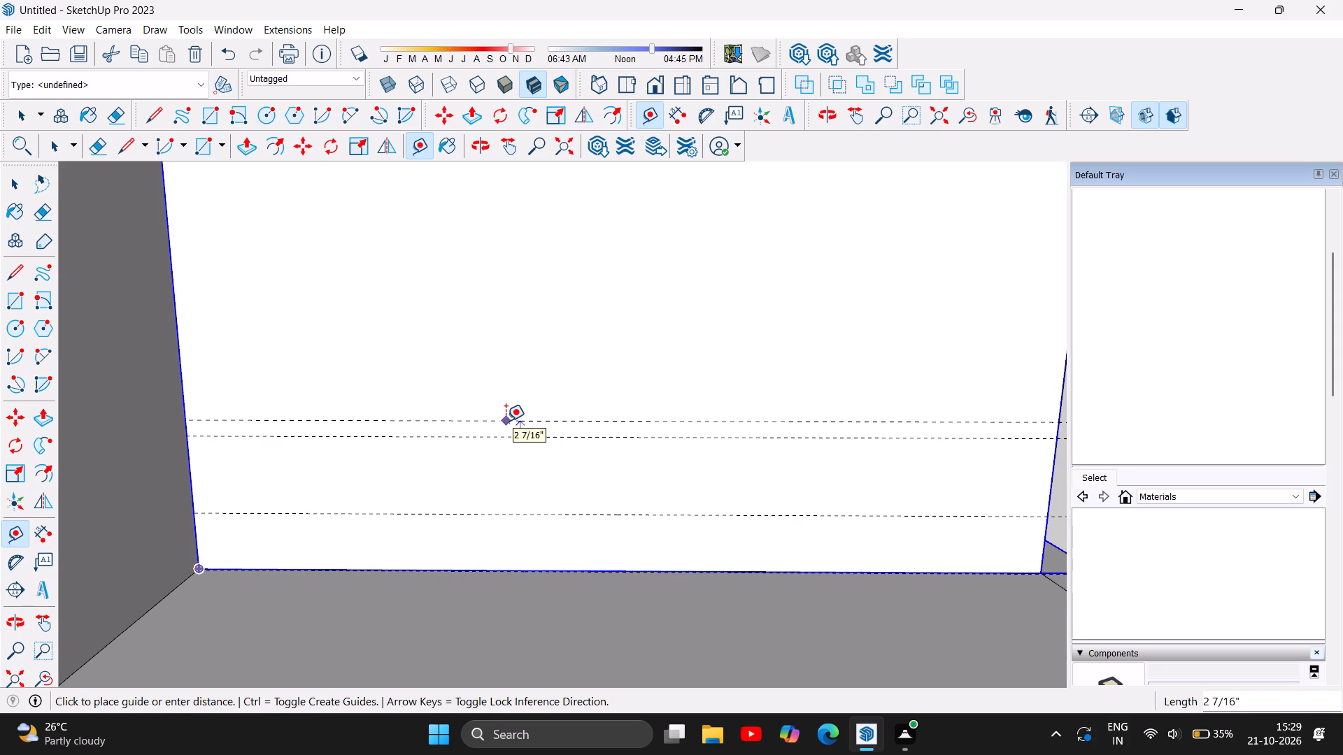
type("0.75")
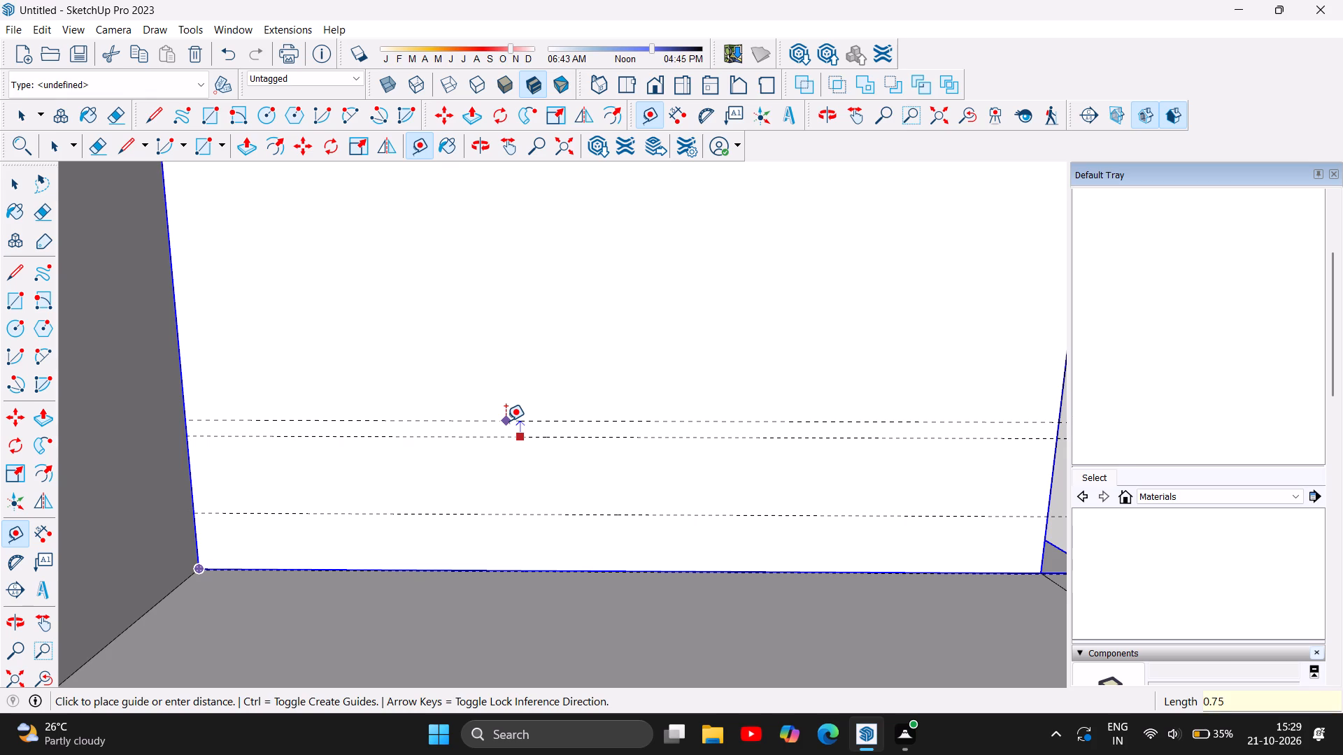
key("Return")
scroll(500, 484, "down", 5)
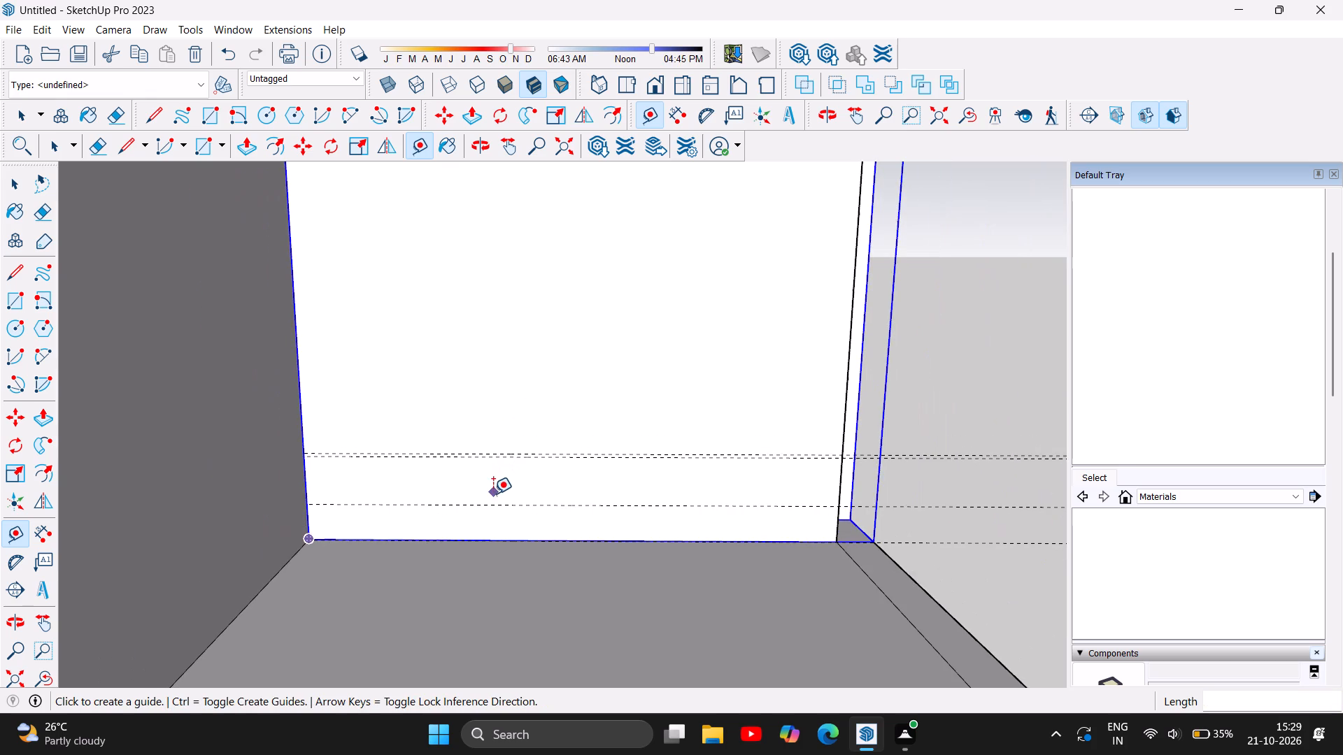
Place a horizontal guide on the block's front face, 0.75" below the 9" guide.
scroll(532, 515, "down", 4)
scroll(555, 475, "up", 1)
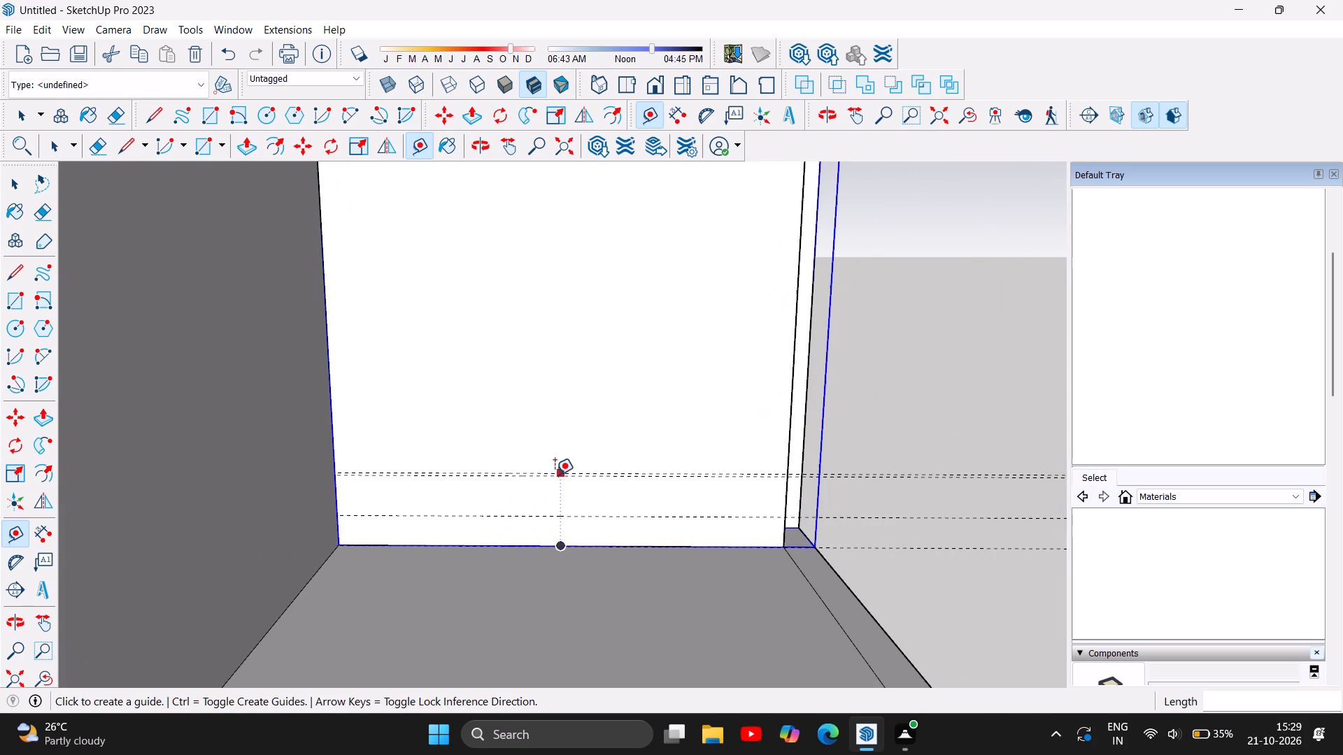
scroll(555, 475, "up", 1)
scroll(502, 521, "up", 8)
left_click(495, 509)
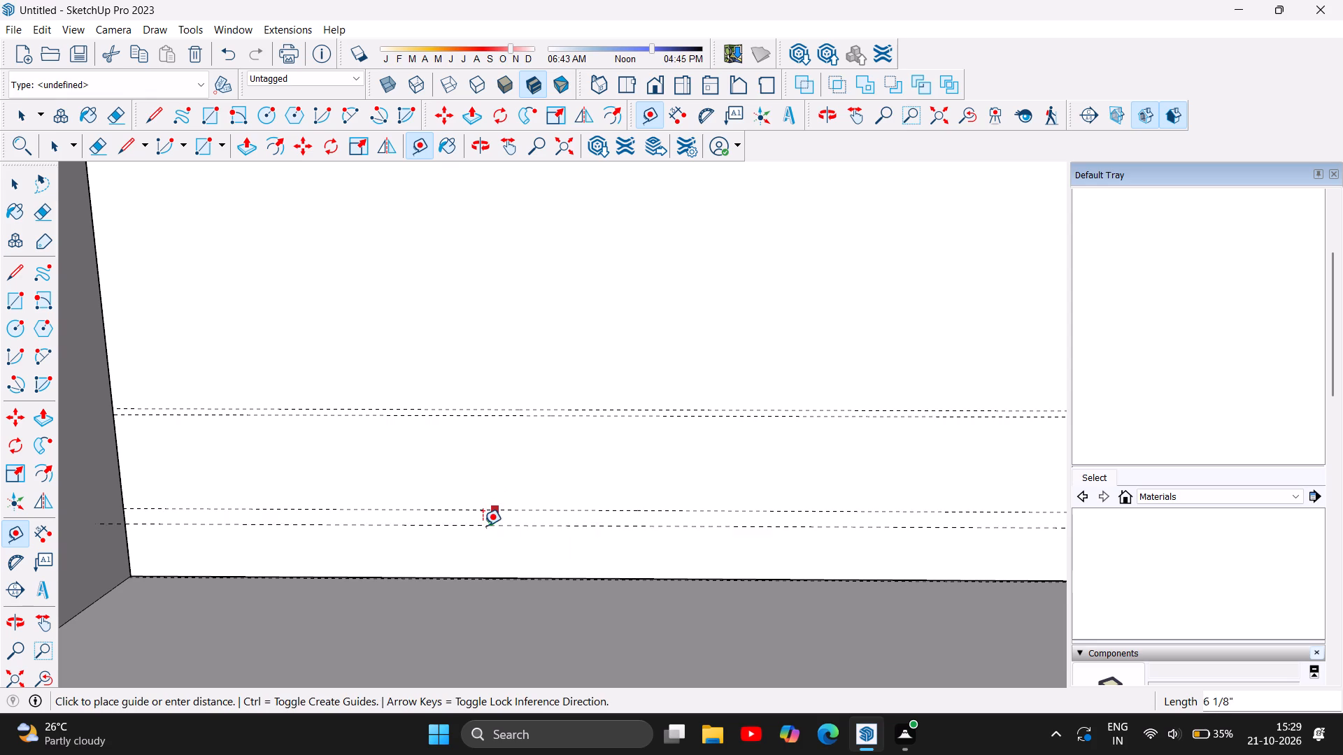
type("0.75")
key("Return")
Place a horizontal guide 6" above the uppermost guide on the front face, and another 0.75" above that one.
scroll(468, 570, "down", 4)
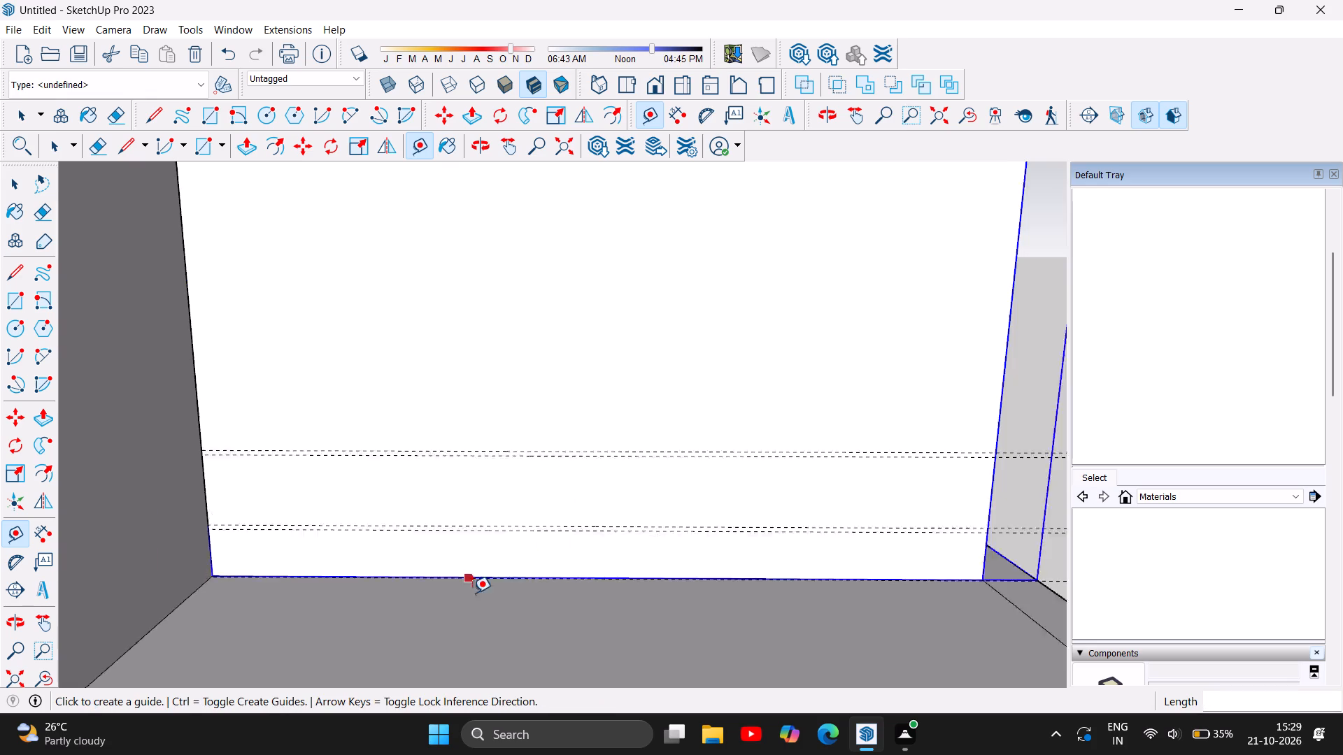
scroll(472, 593, "down", 2)
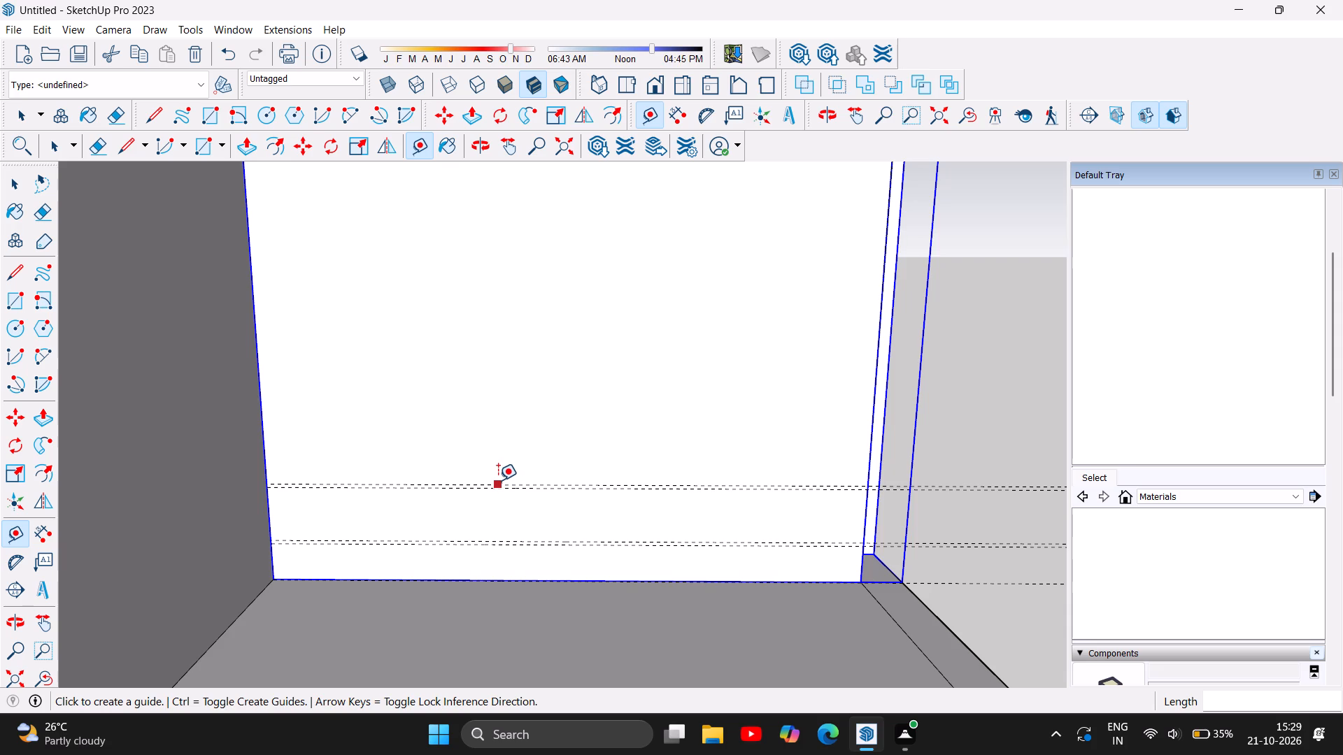
left_click(497, 482)
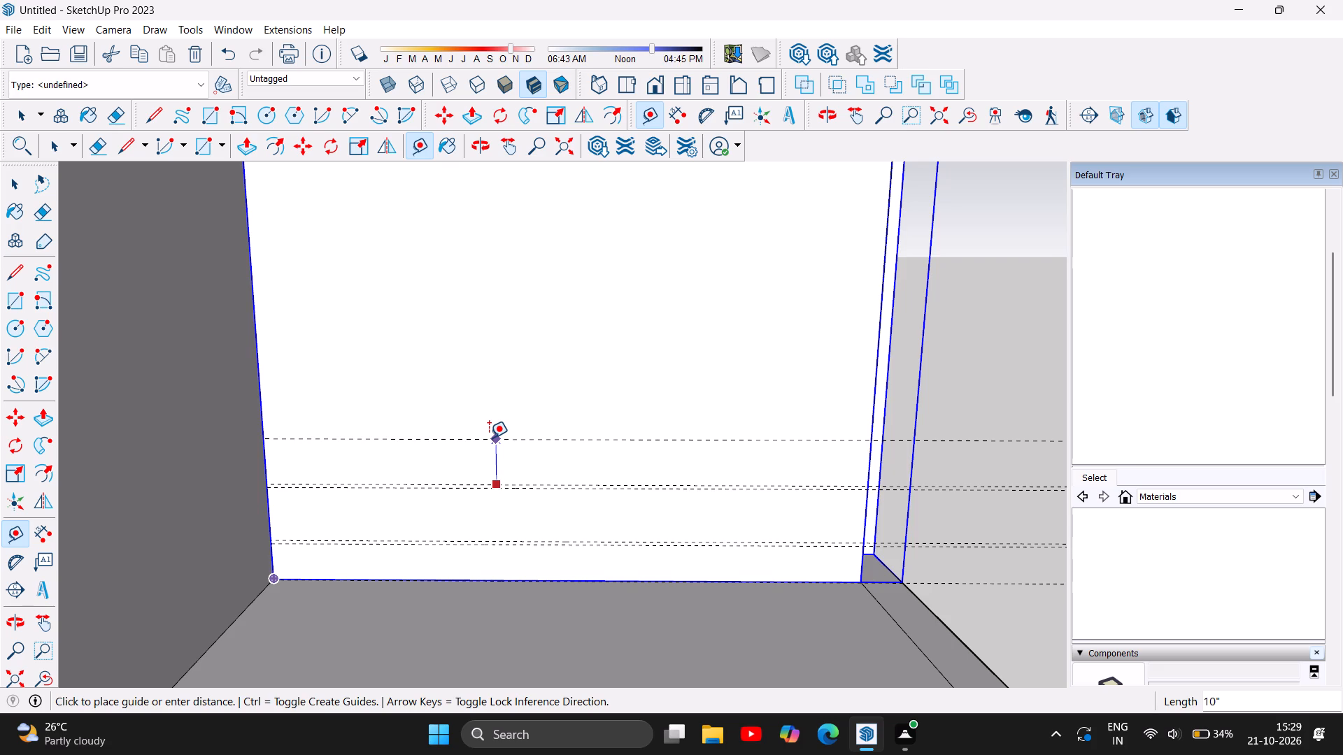
key("6")
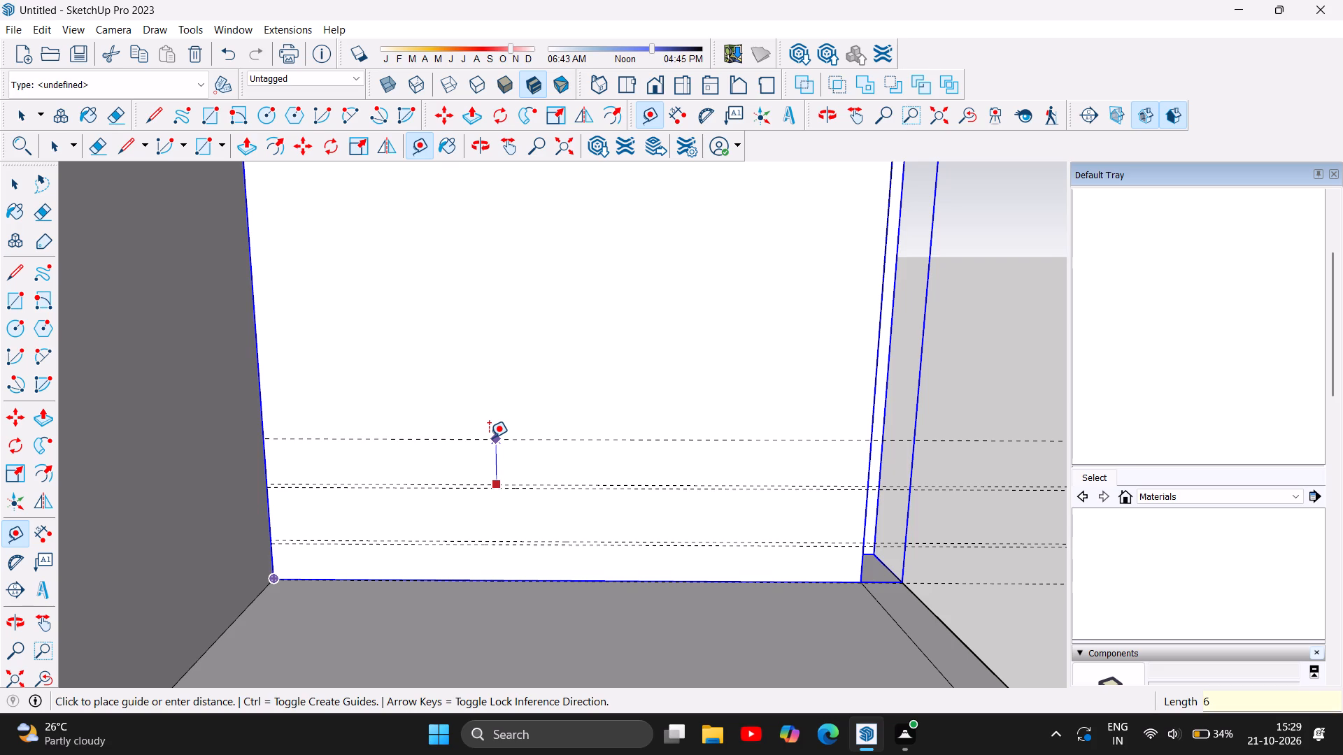
key("Return")
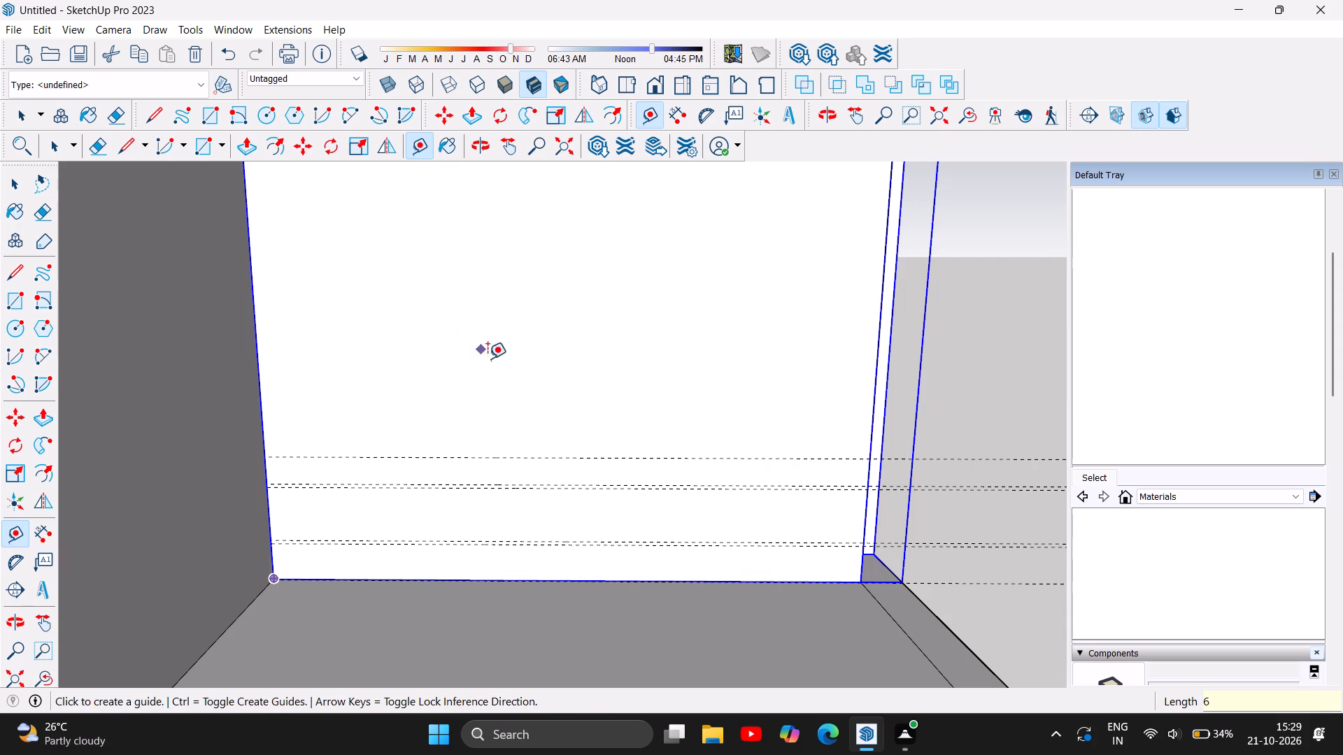
left_click(428, 455)
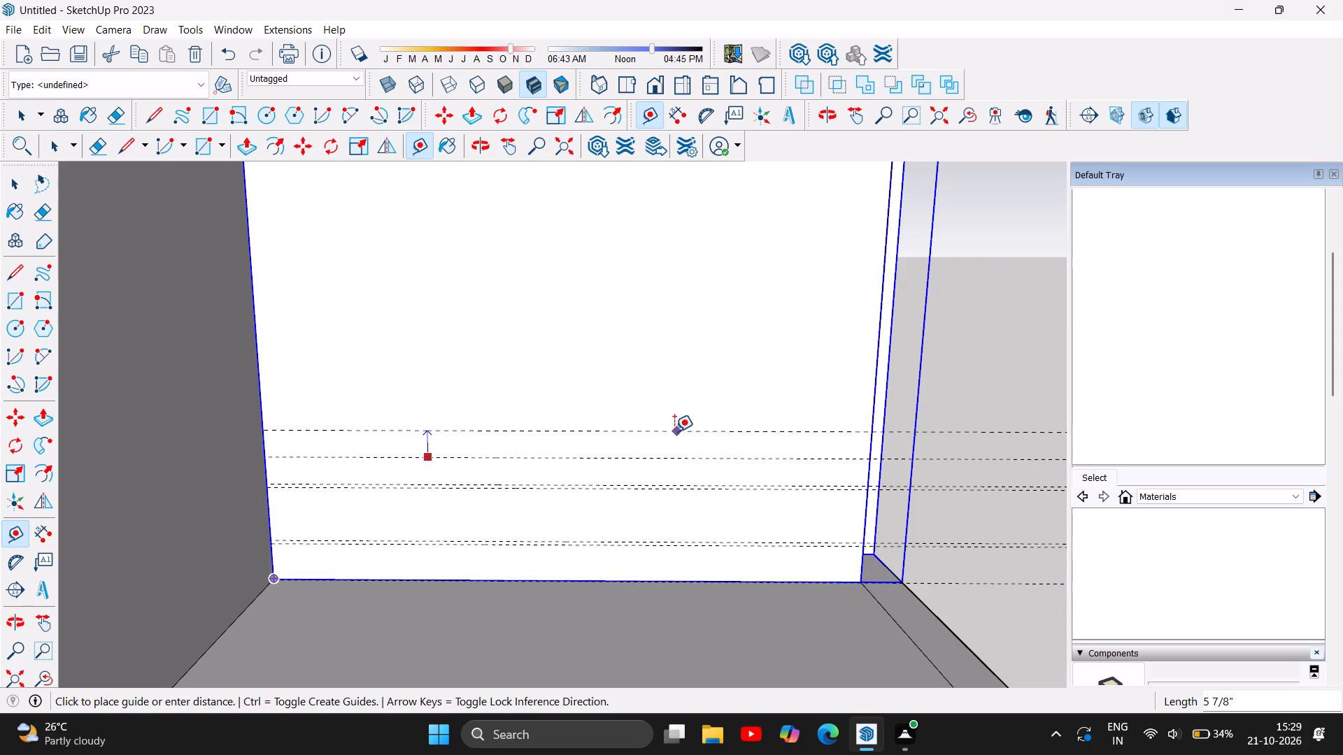
type("0.75")
key("Return")
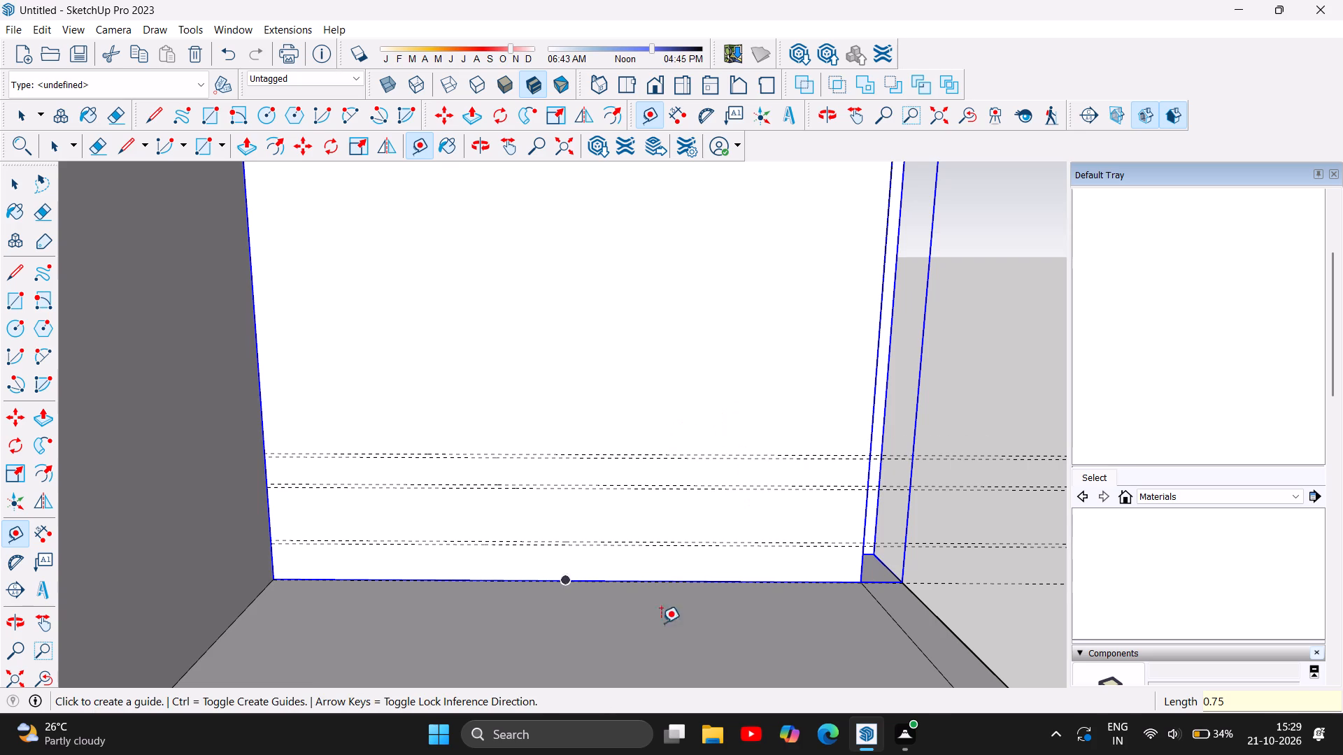
Place a horizontal guide on the block's front face, 1'6" above the uppermost guide.
scroll(646, 623, "down", 5)
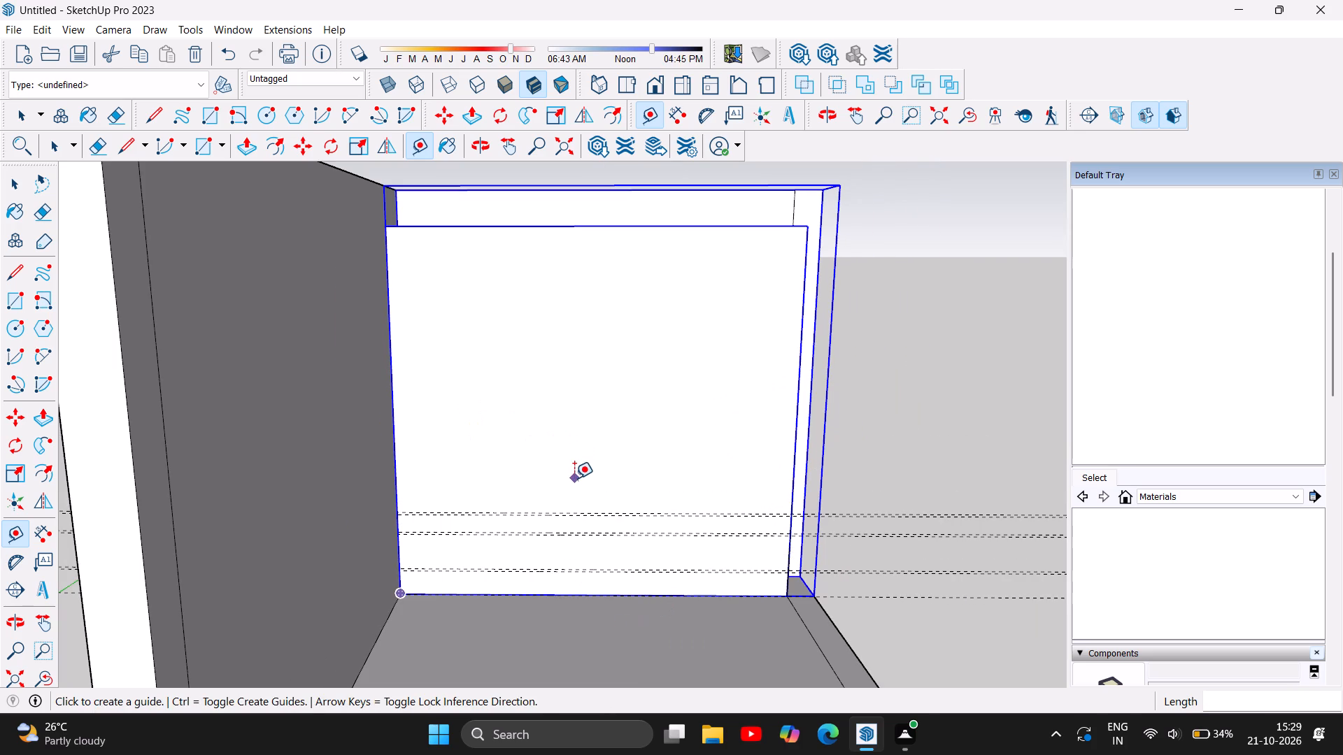
scroll(614, 510, "up", 5)
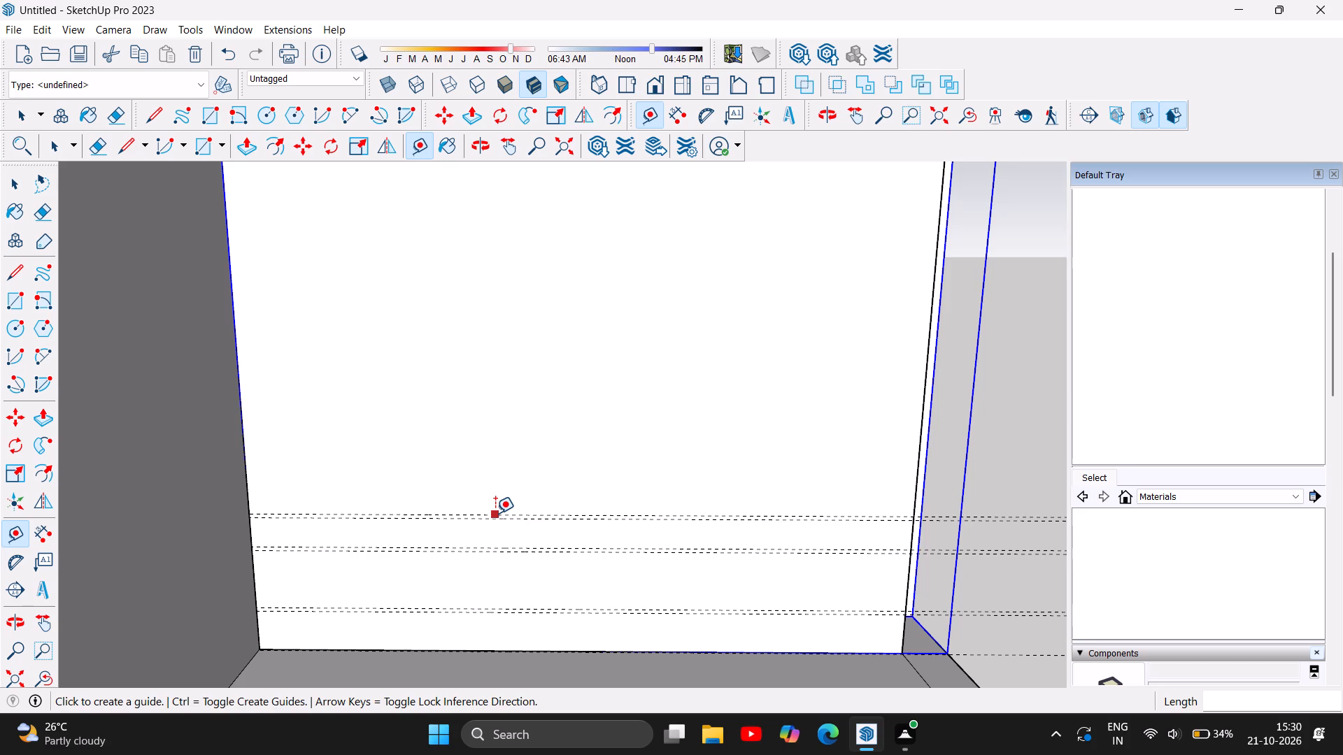
left_click(495, 513)
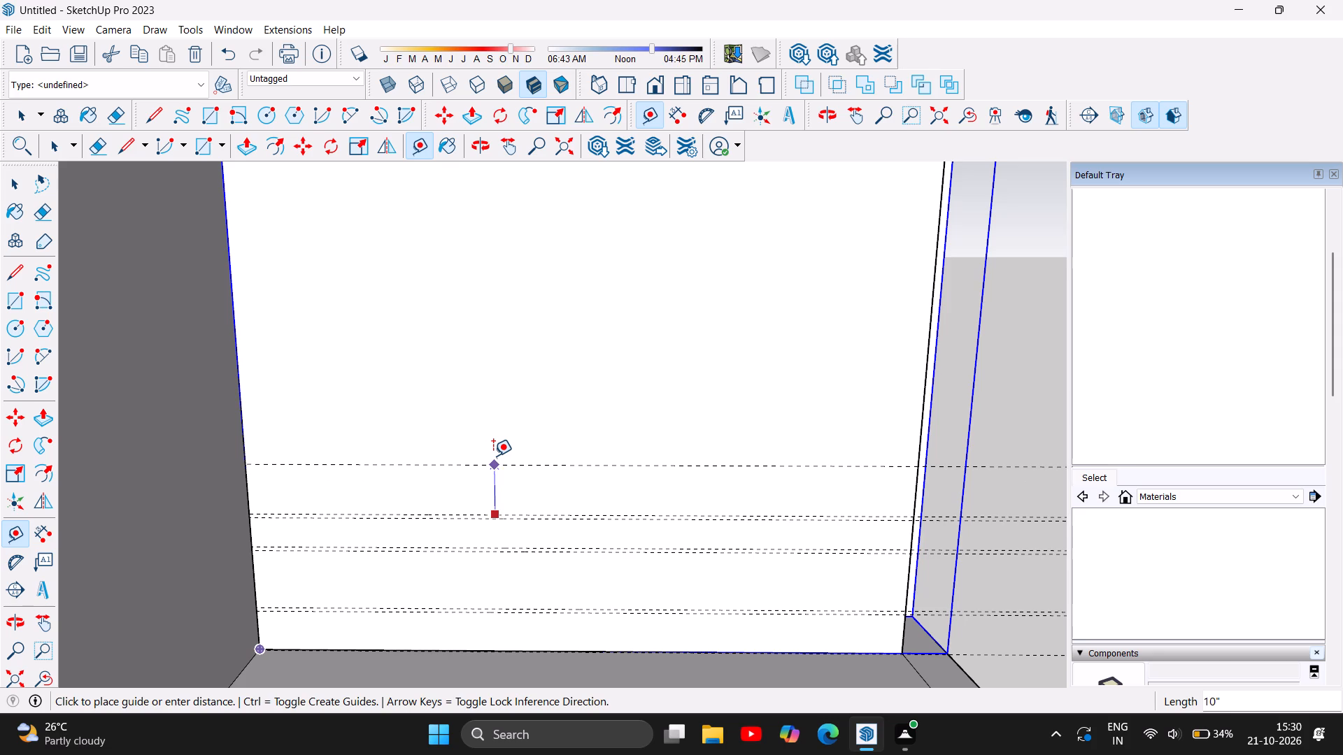
type("1'")
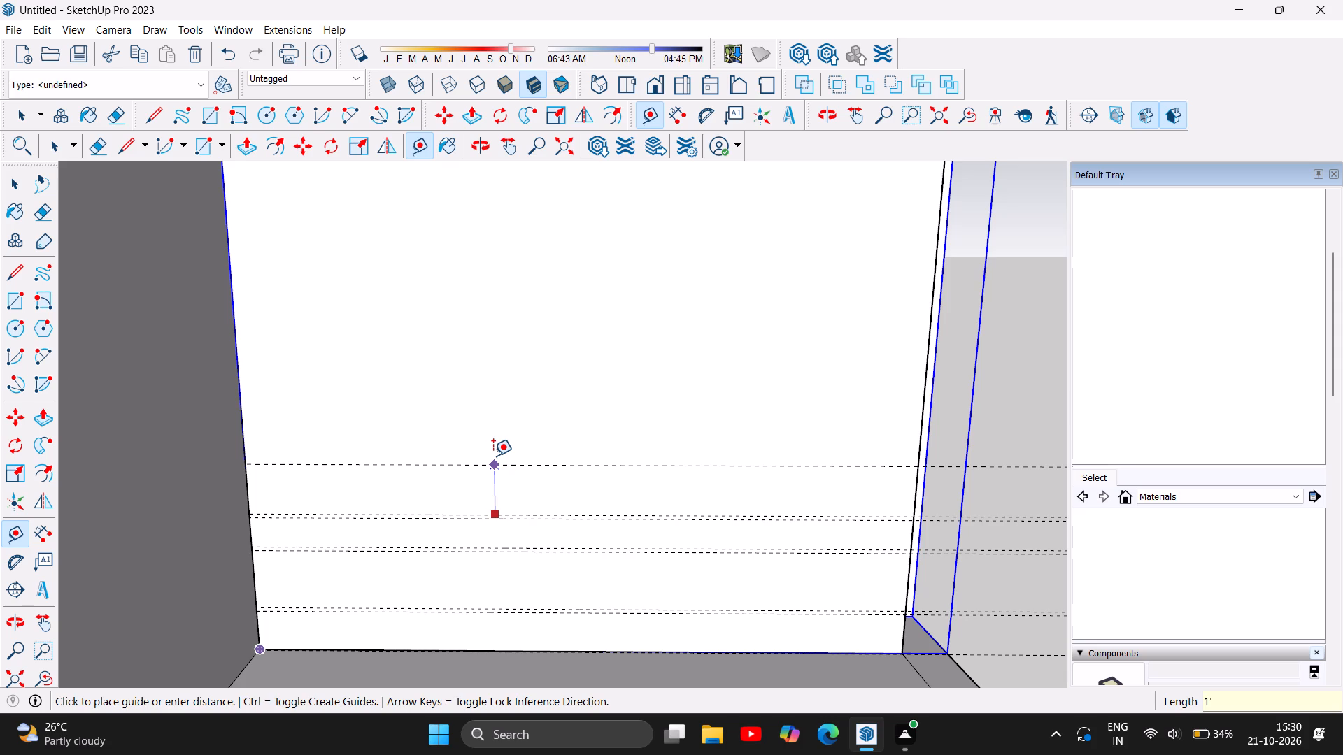
key("6")
key("Return")
Place a horizontal guide on the block's front face, 2'9" above the 1'6" guide.
scroll(516, 491, "down", 4)
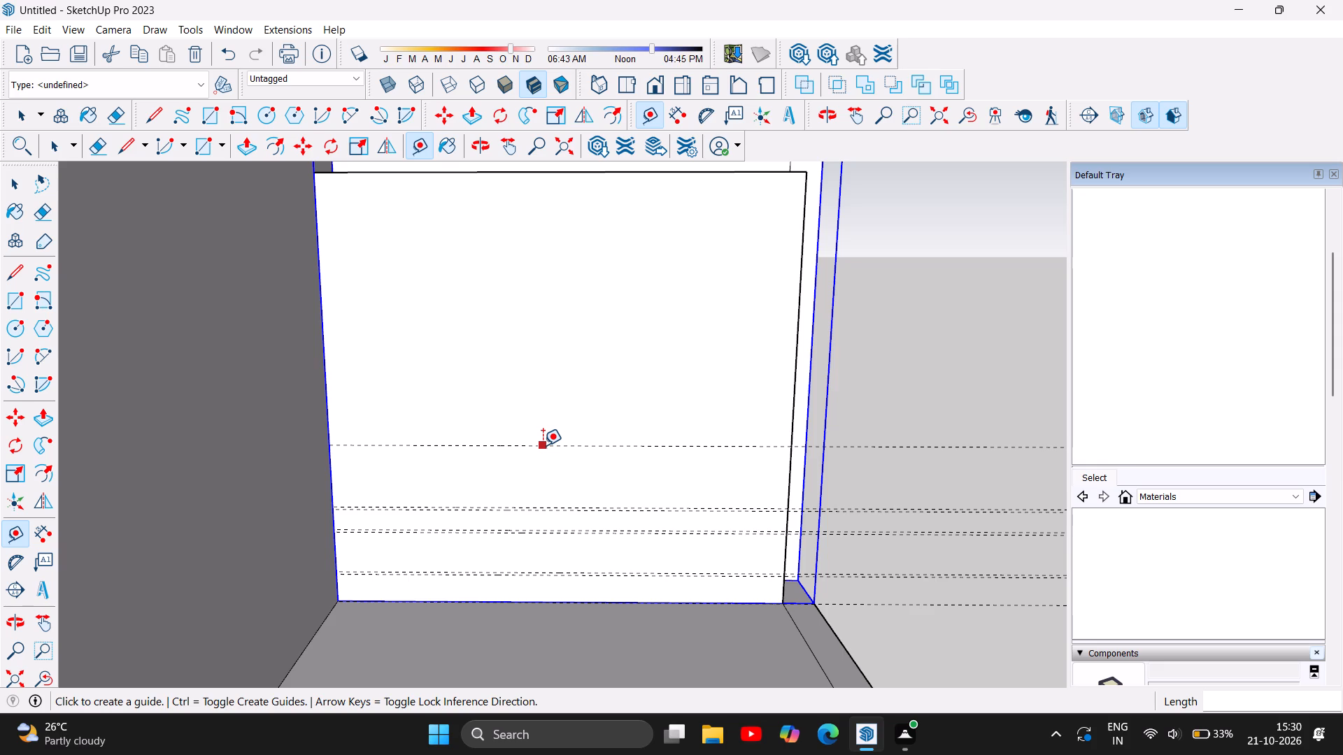
left_click(543, 445)
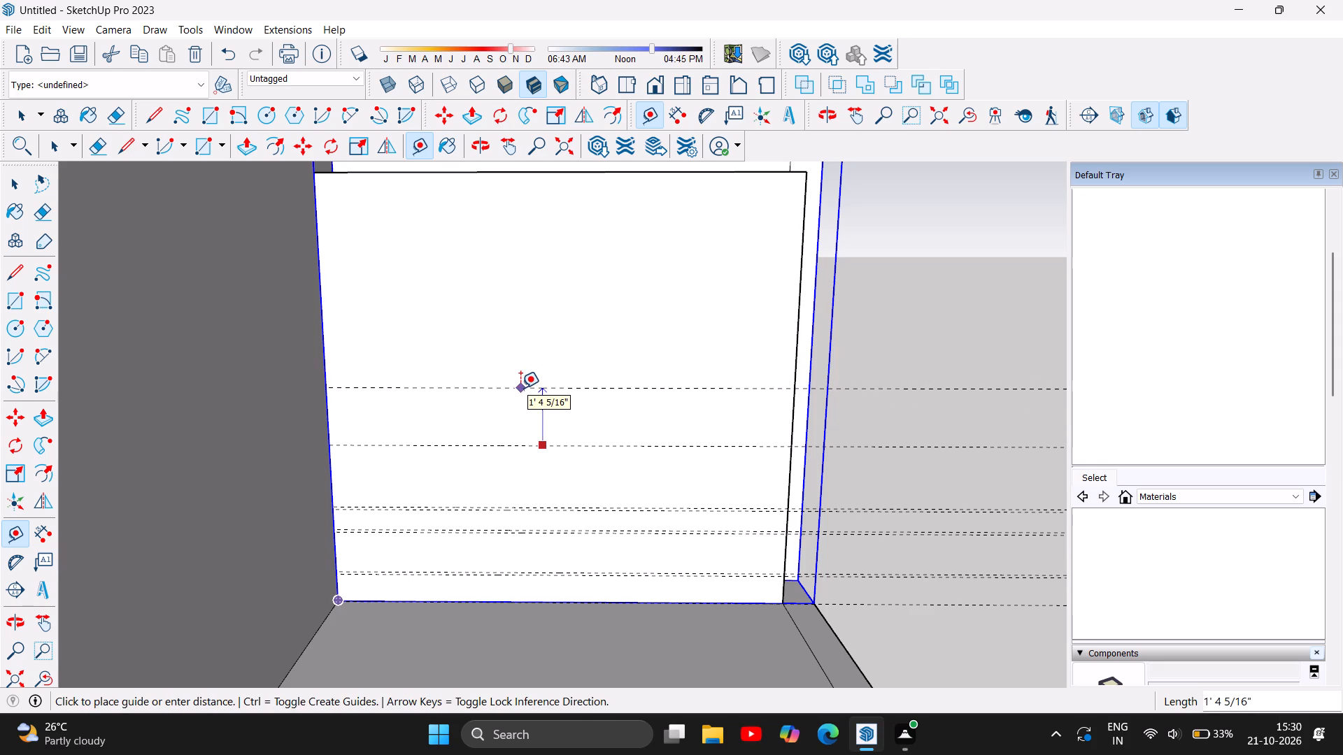
type("2'9")
key("Return")
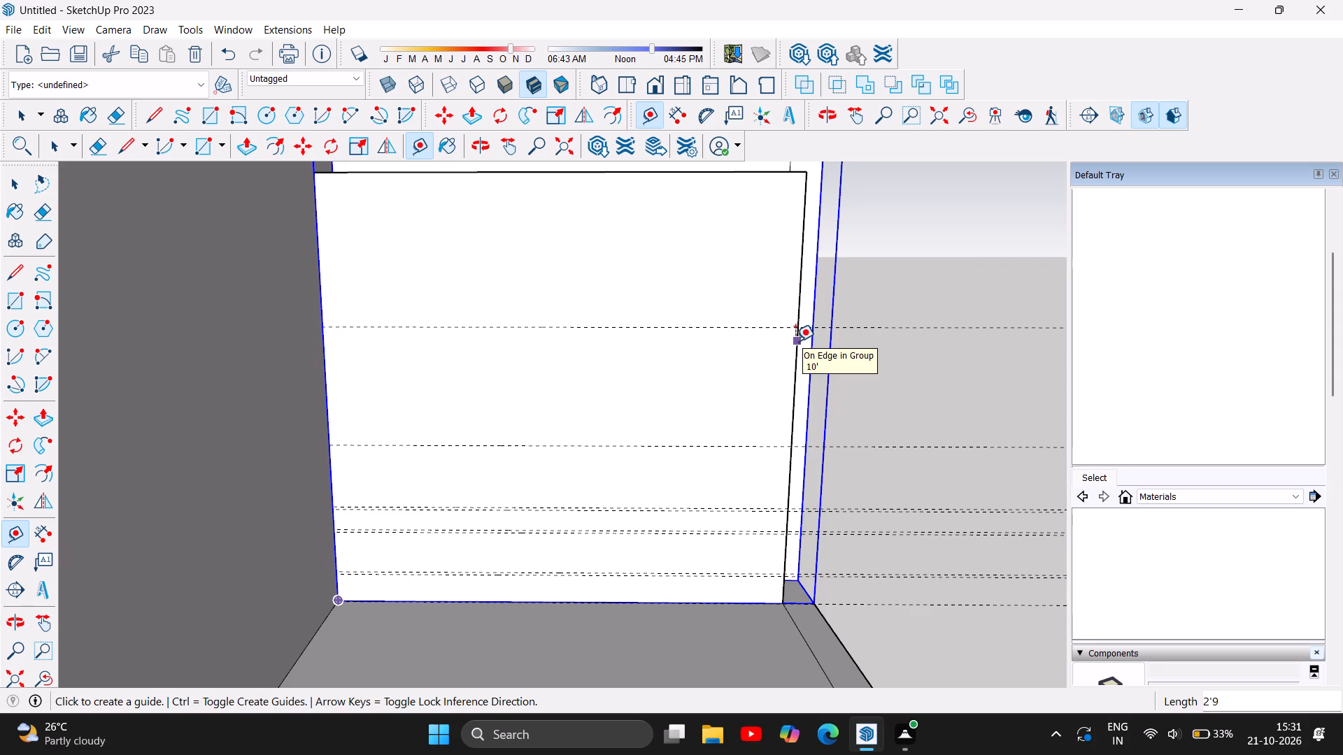
Place a vertical guide 0.75" inside the front face's right edge, and a second one 0.75" further in.
left_click(795, 341)
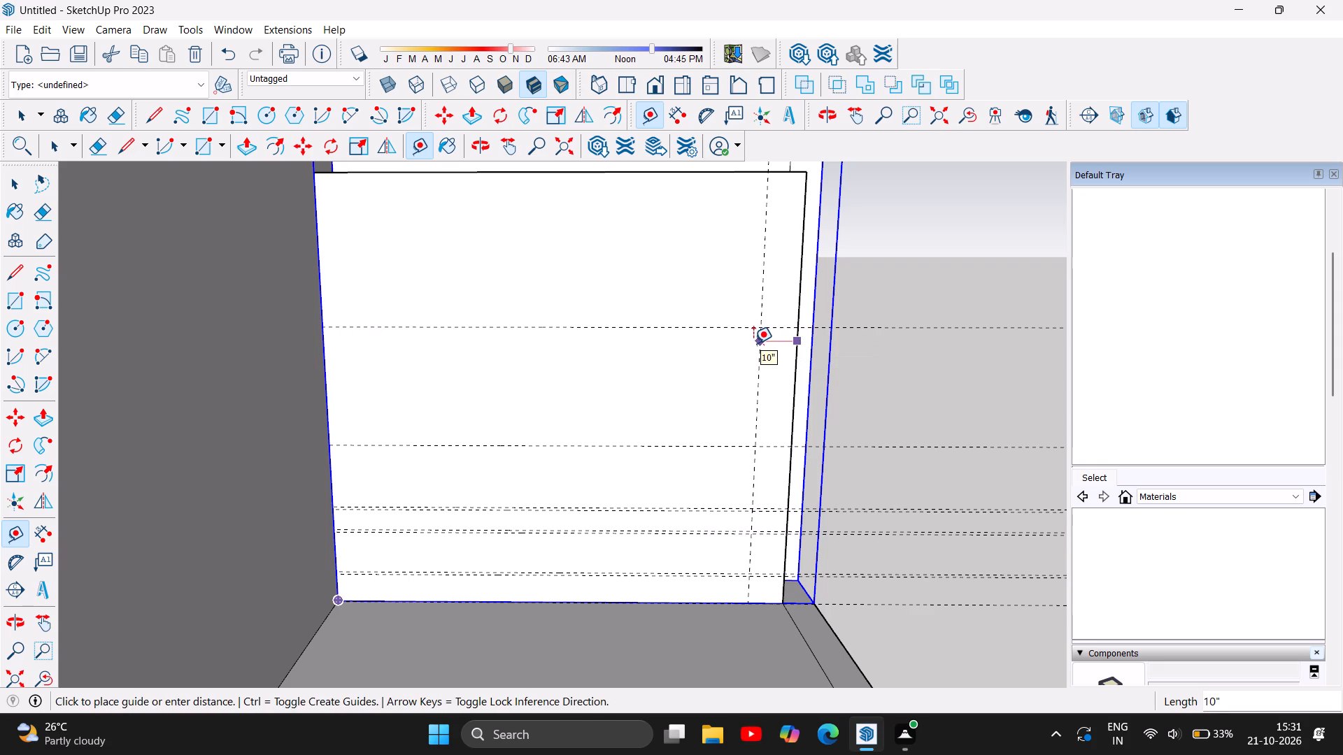
type("0.75")
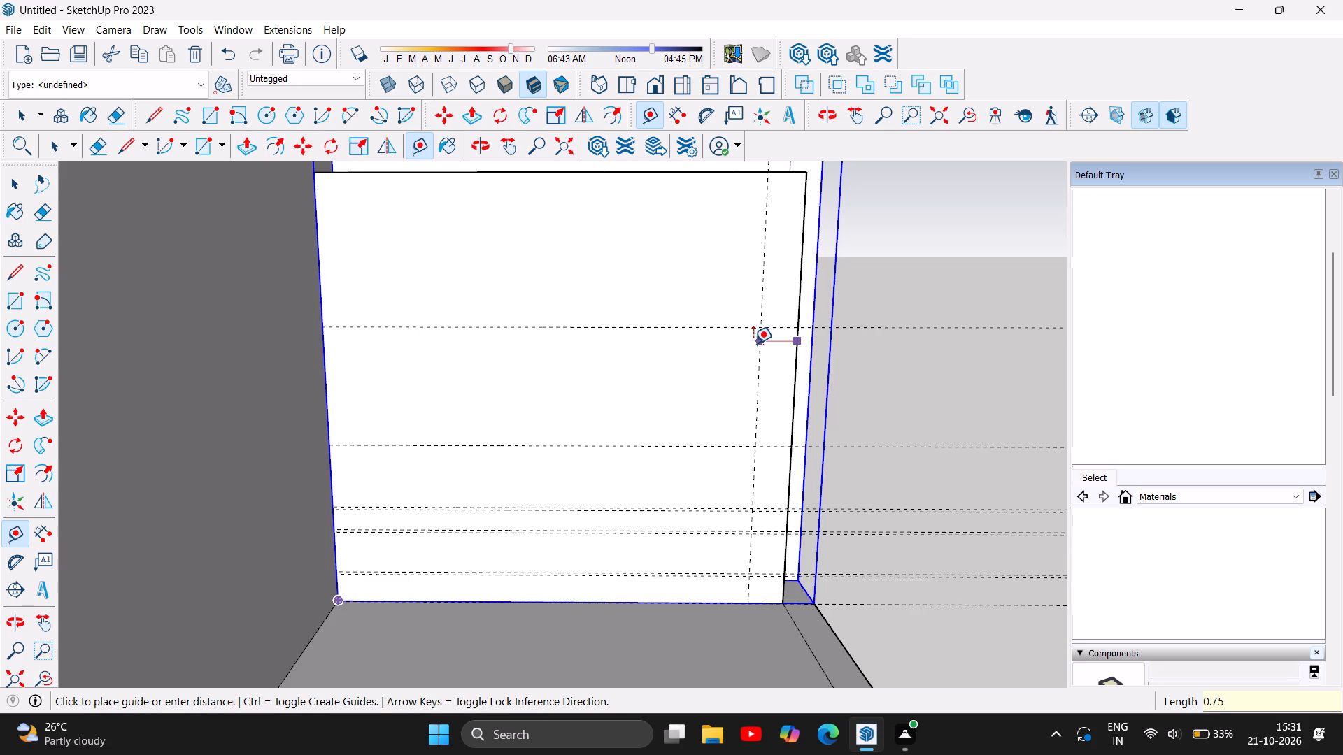
key("Return")
scroll(797, 338, "up", 5)
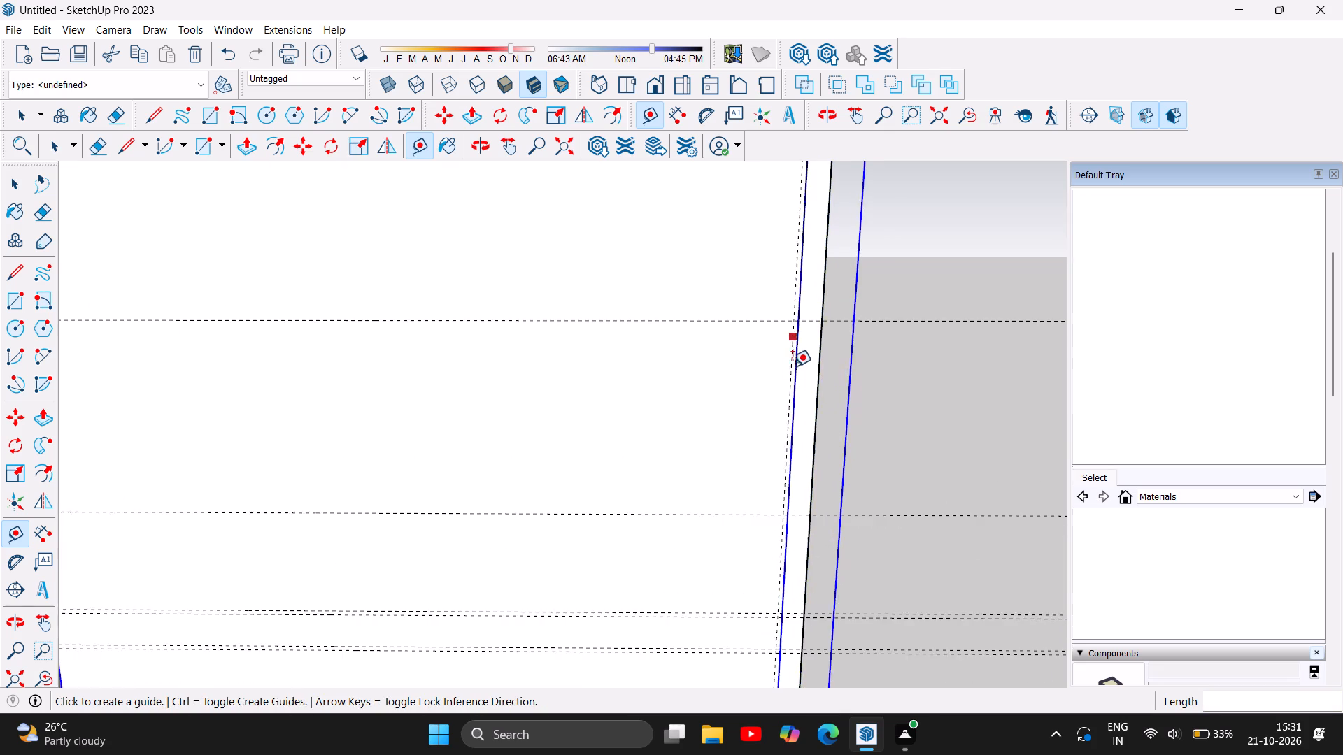
scroll(790, 375, "up", 4)
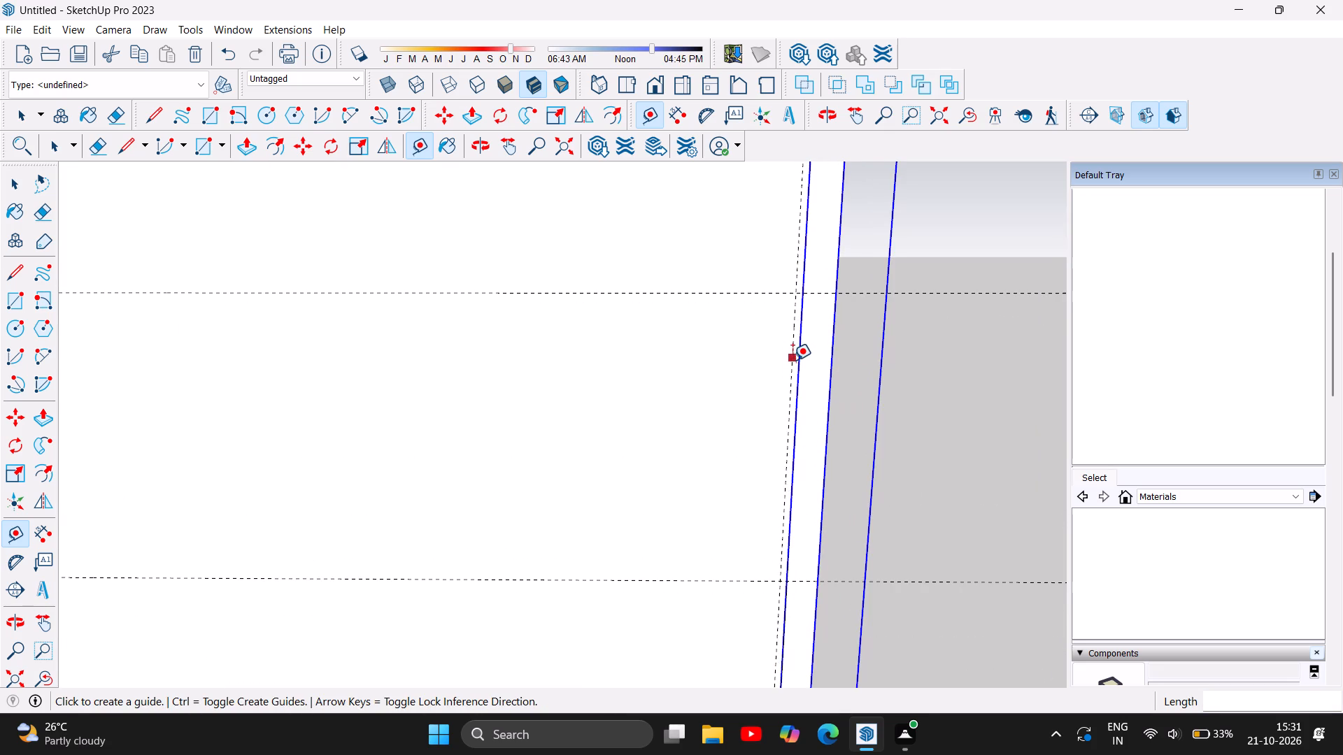
left_click(790, 363)
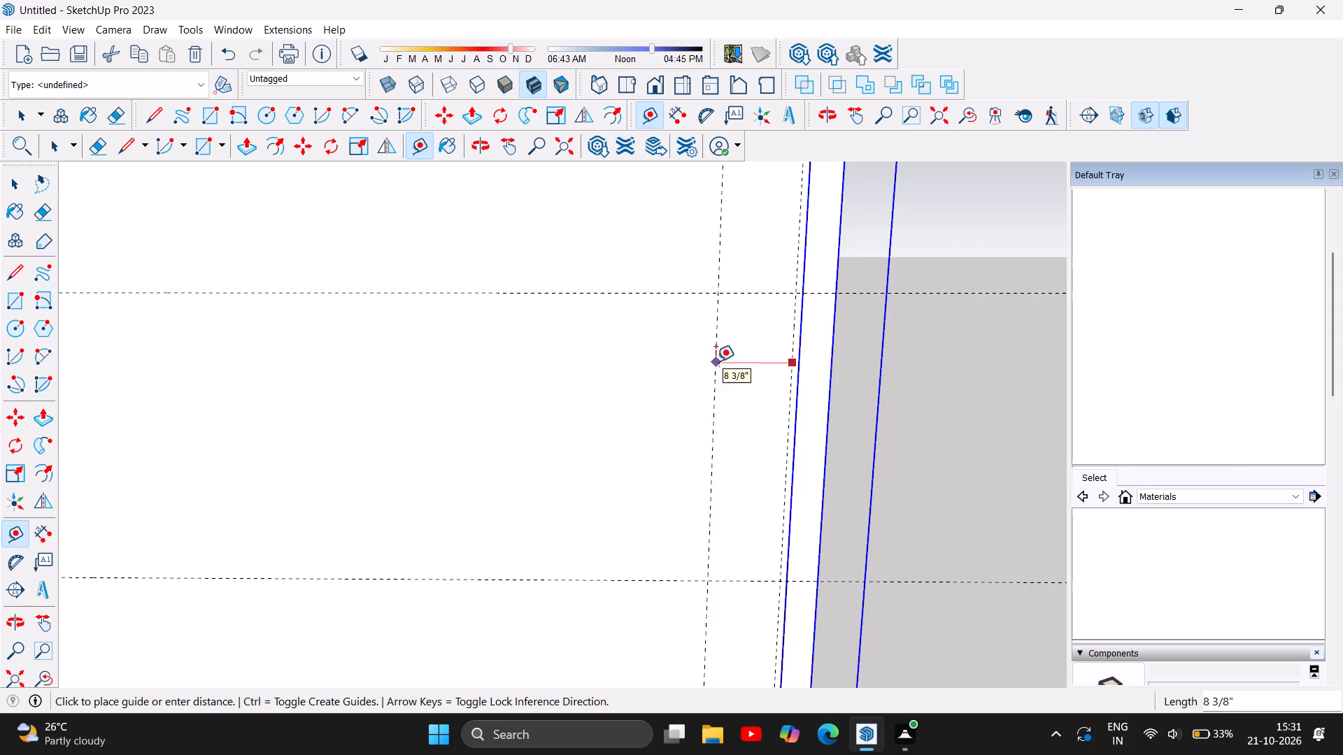
type("0.75")
key("Return")
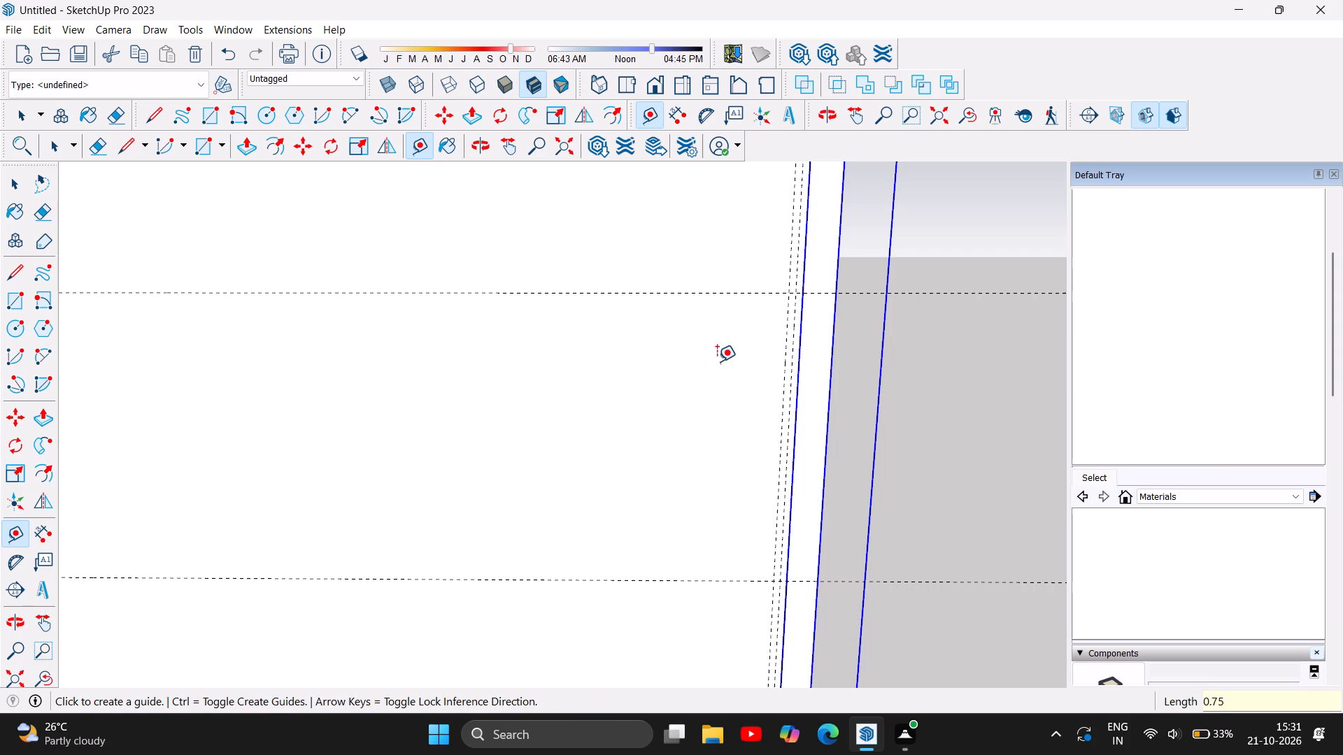
Place a vertical guide 9" further in from the innermost vertical guide, and another 0.75" beyond it.
left_click(783, 336)
key("9")
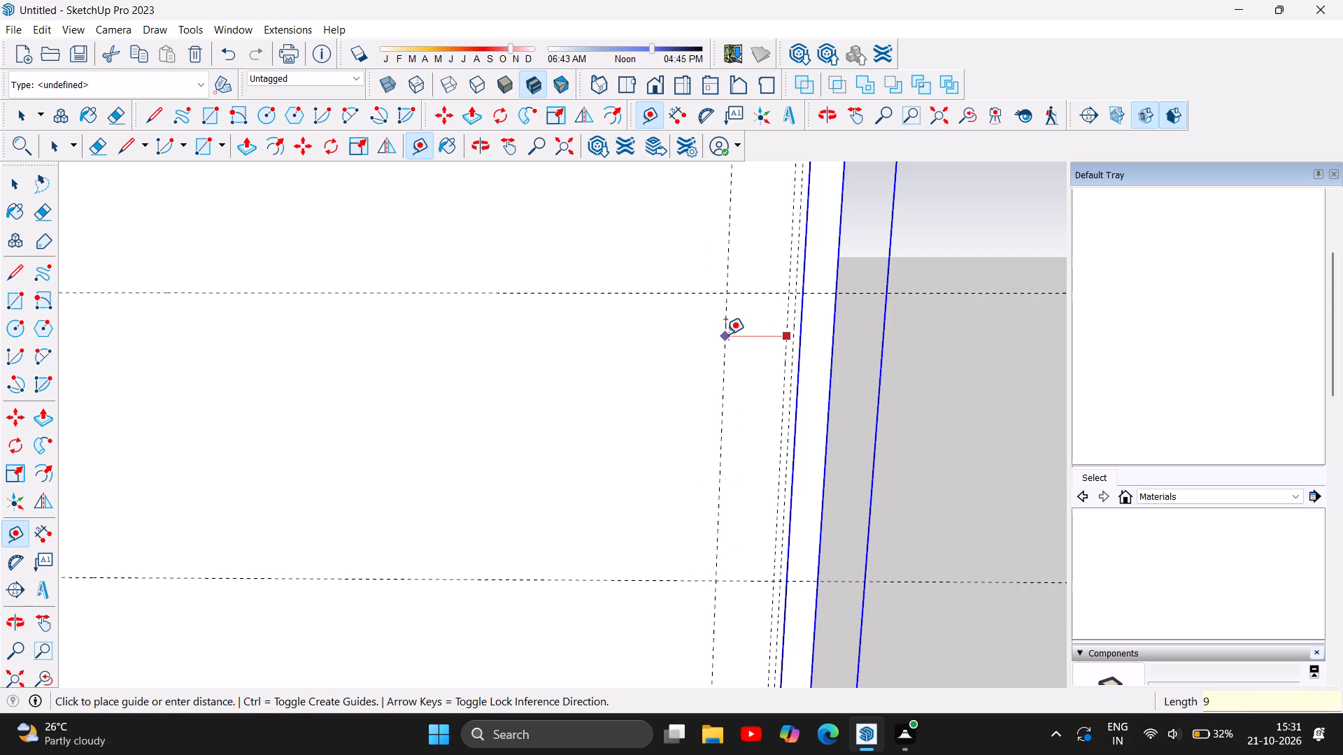
key("Return")
scroll(767, 374, "down", 11)
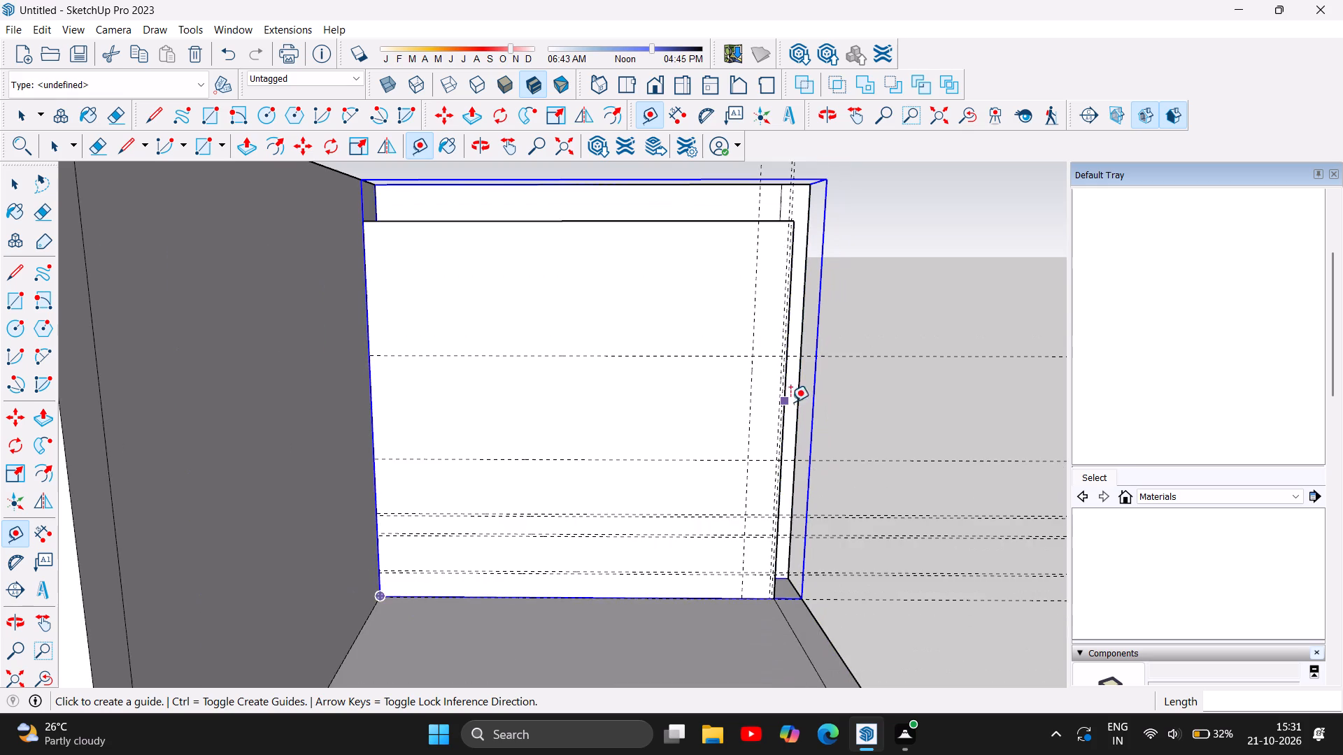
scroll(753, 437, "up", 4)
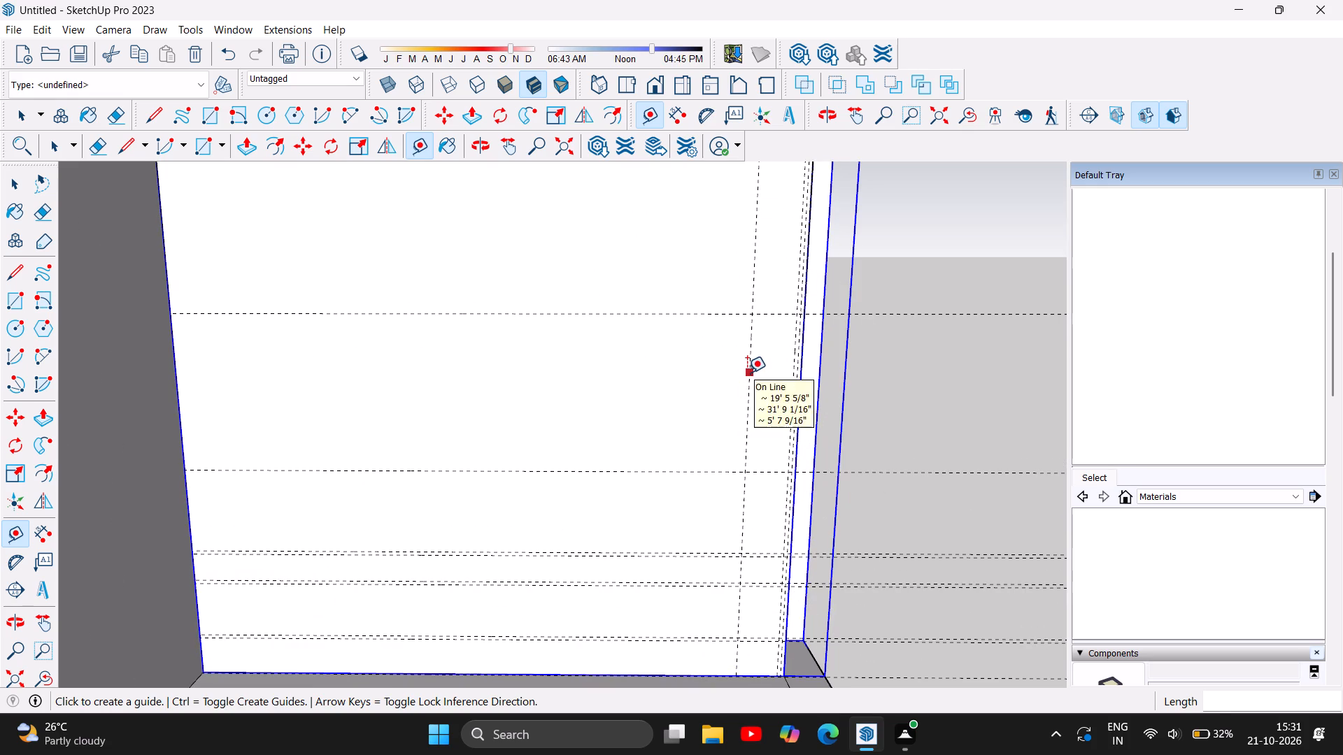
left_click(747, 373)
type("0.75")
key("Return")
Place a vertical guide on the front face, 9" further in from the innermost vertical guide.
scroll(951, 486, "down", 4)
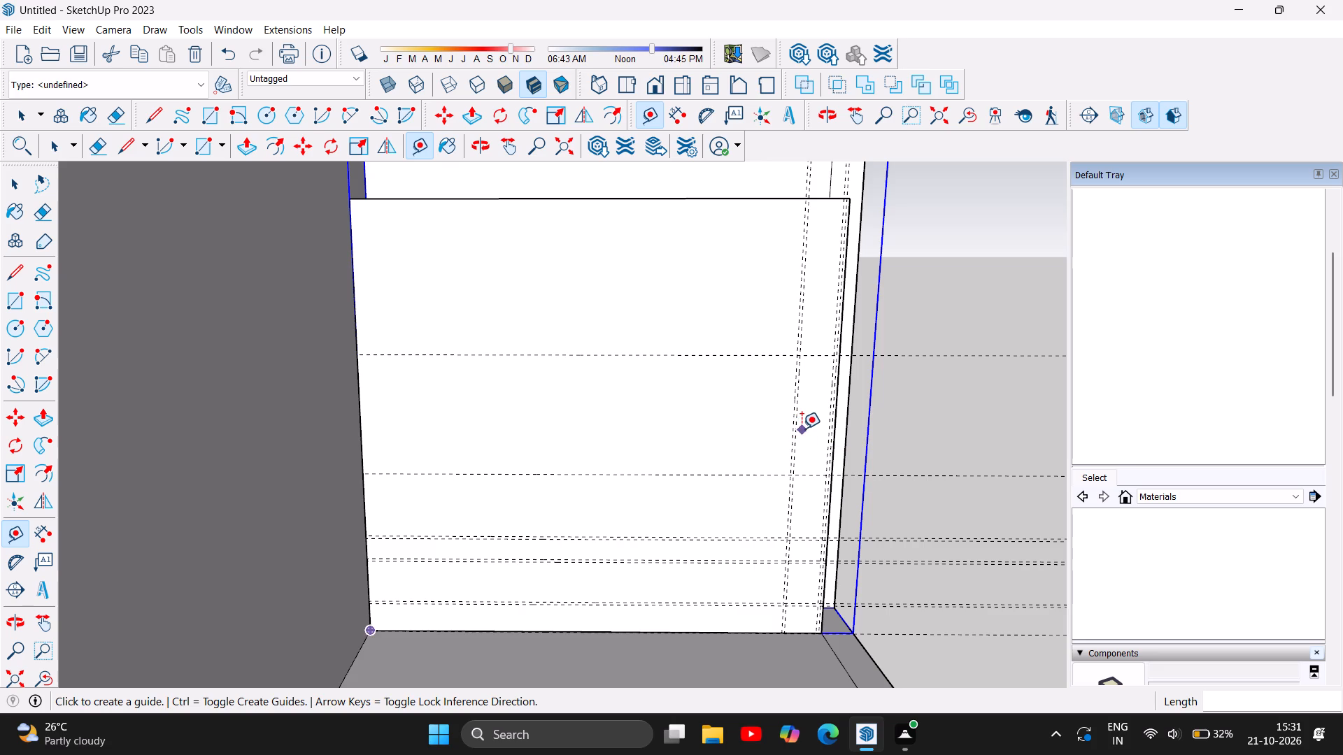
scroll(802, 429, "up", 3)
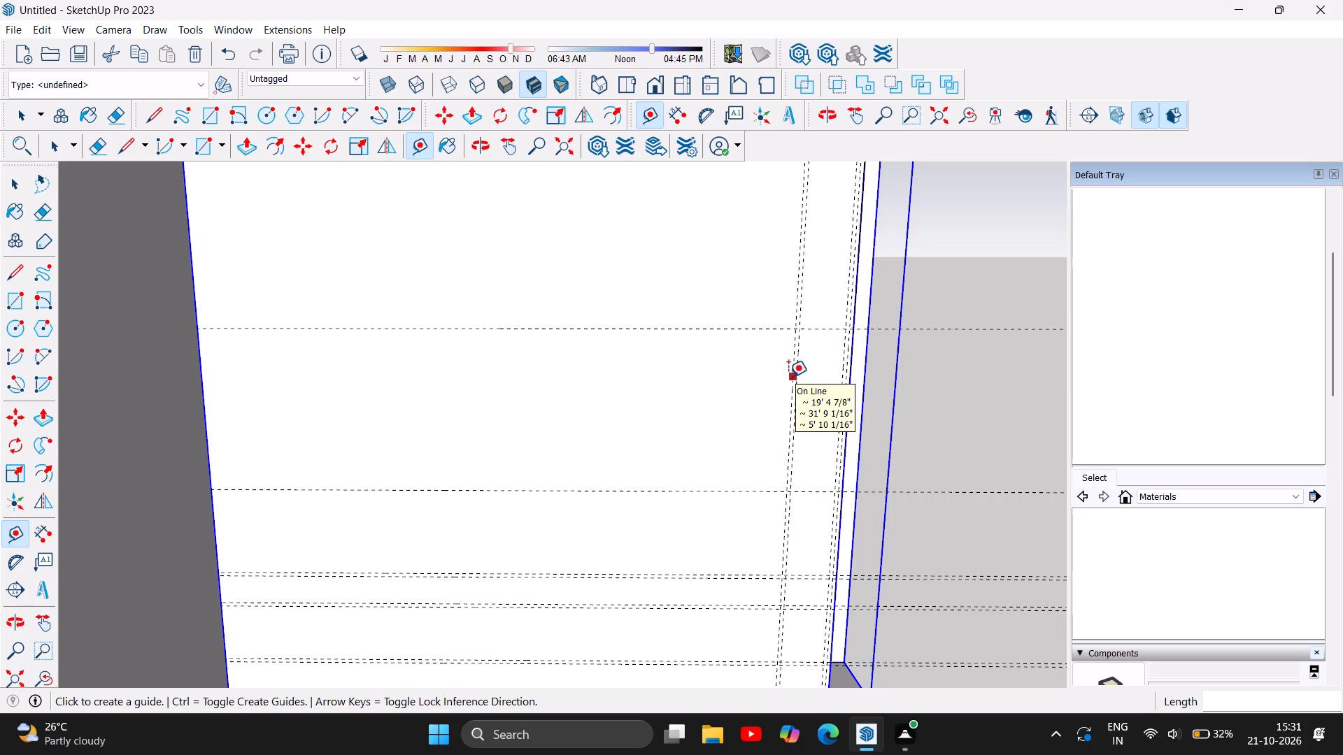
left_click(790, 376)
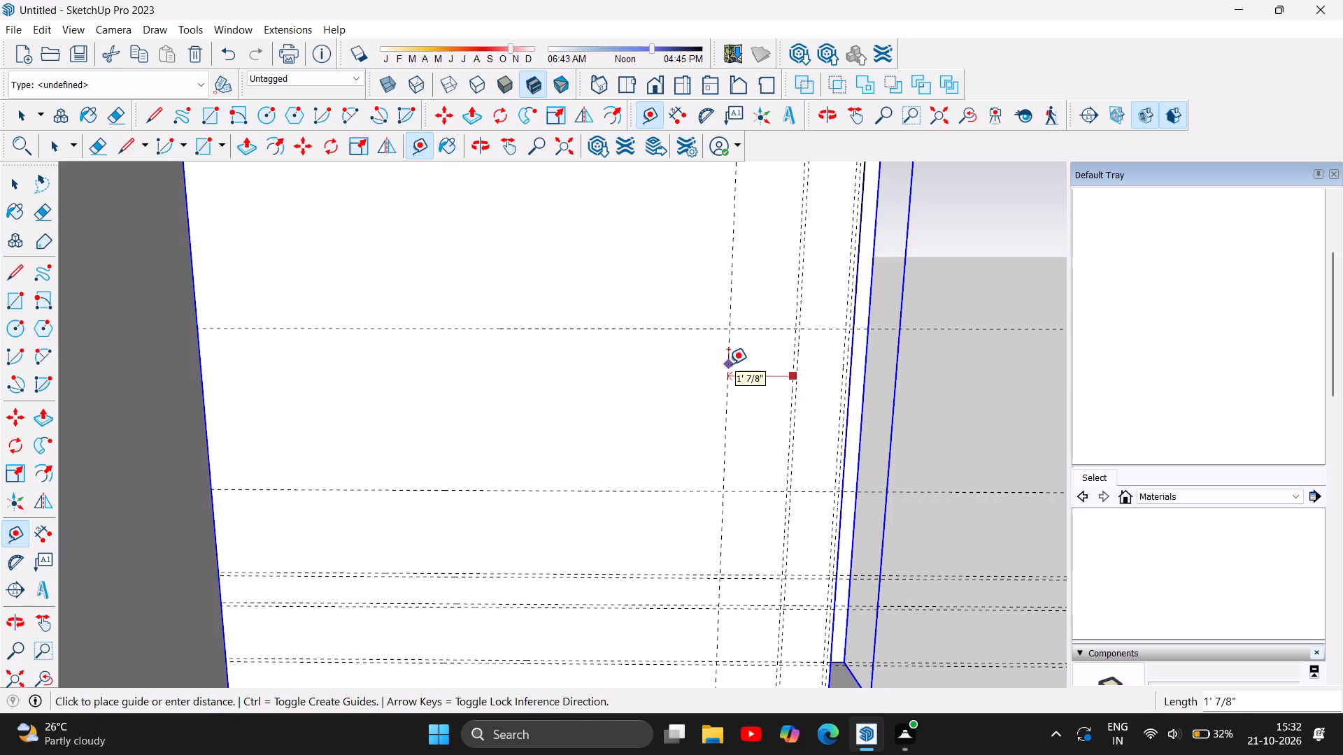
key("9")
key("Return")
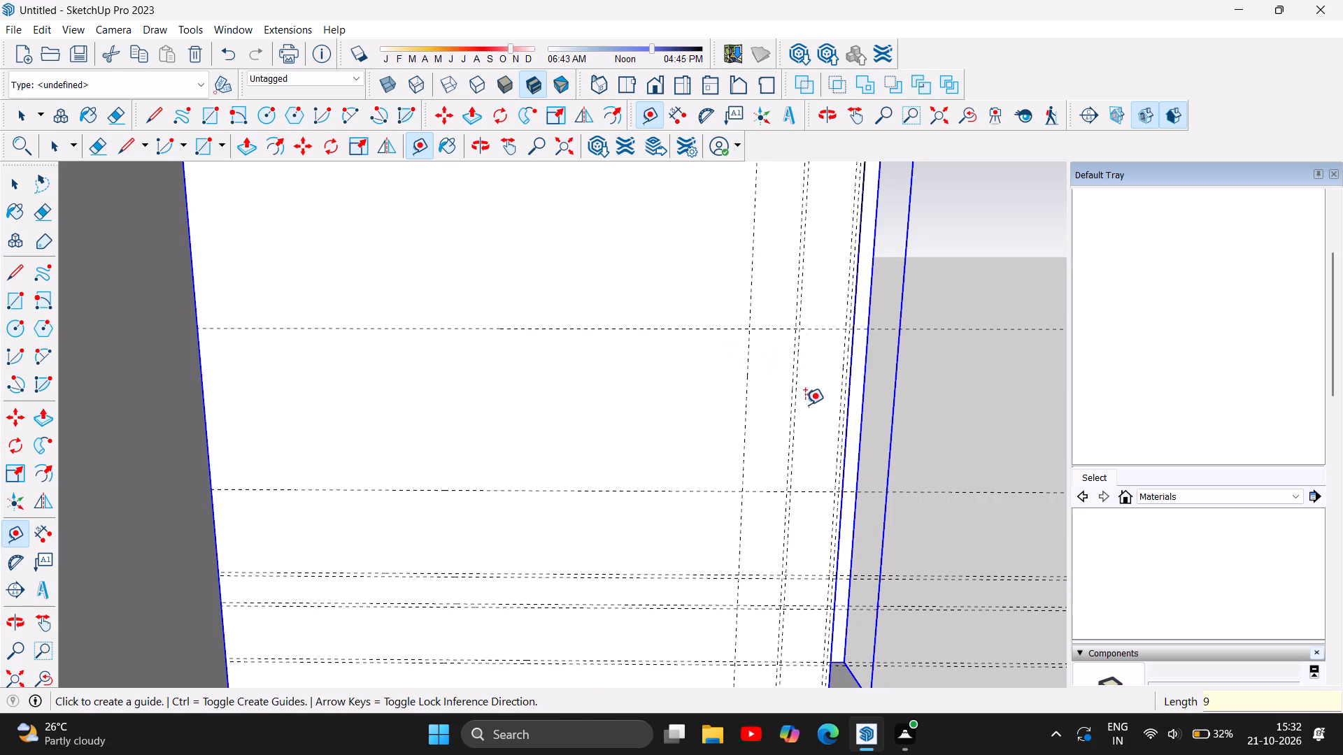
Place a vertical guide on the front face, 6" further in from the innermost vertical guide.
scroll(722, 530, "down", 5)
scroll(712, 480, "up", 1)
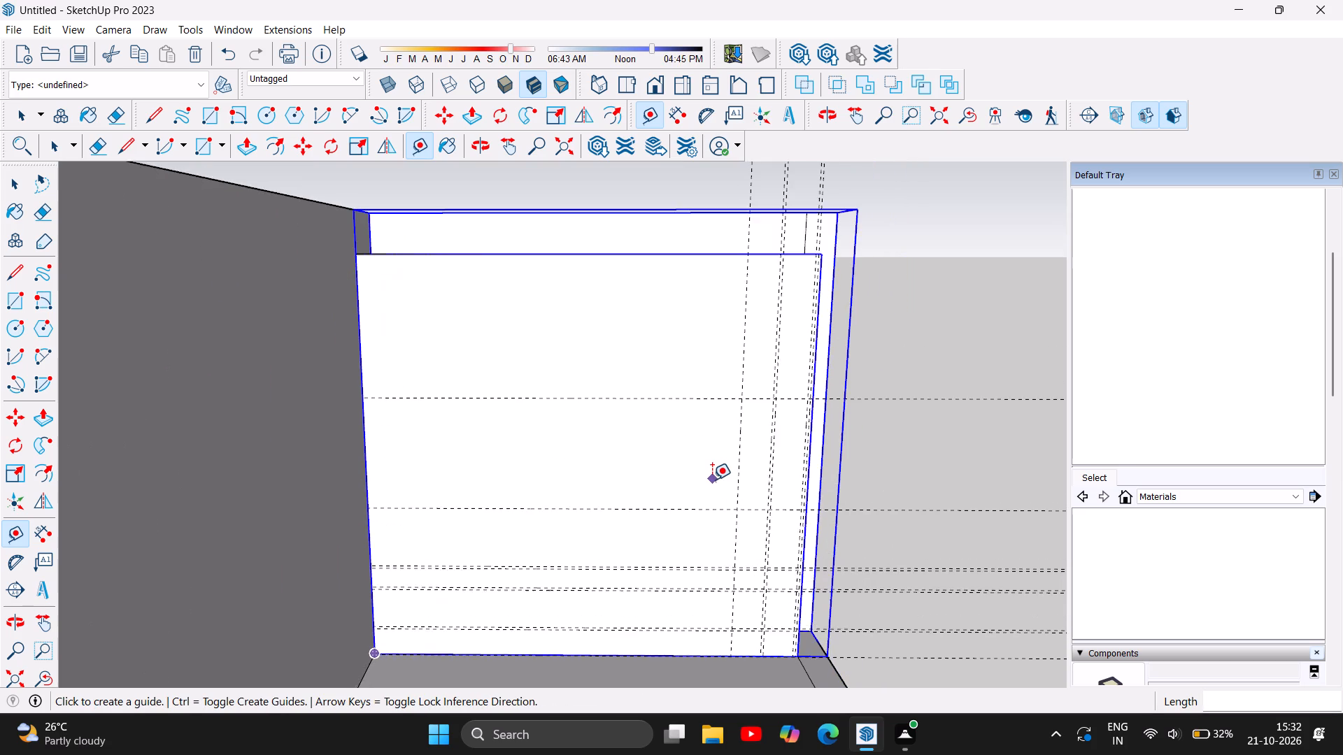
scroll(712, 480, "up", 2)
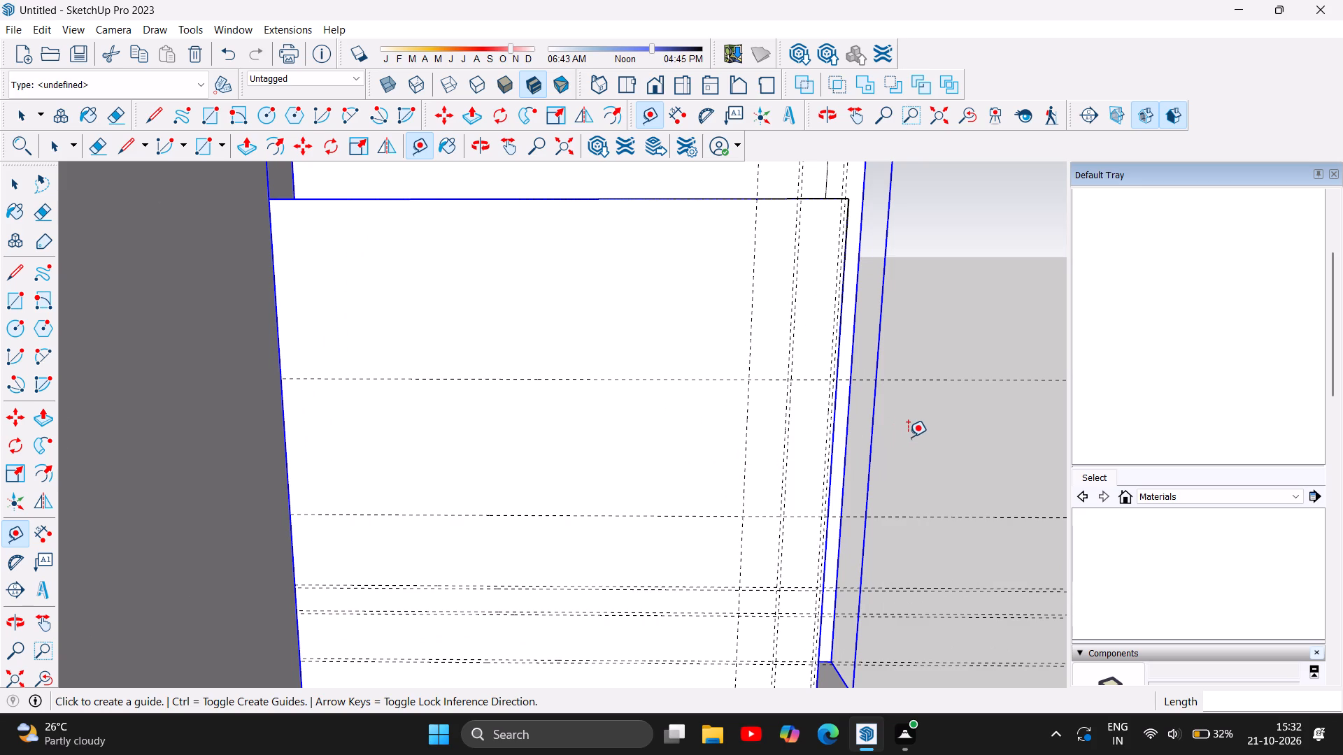
scroll(904, 438, "down", 2)
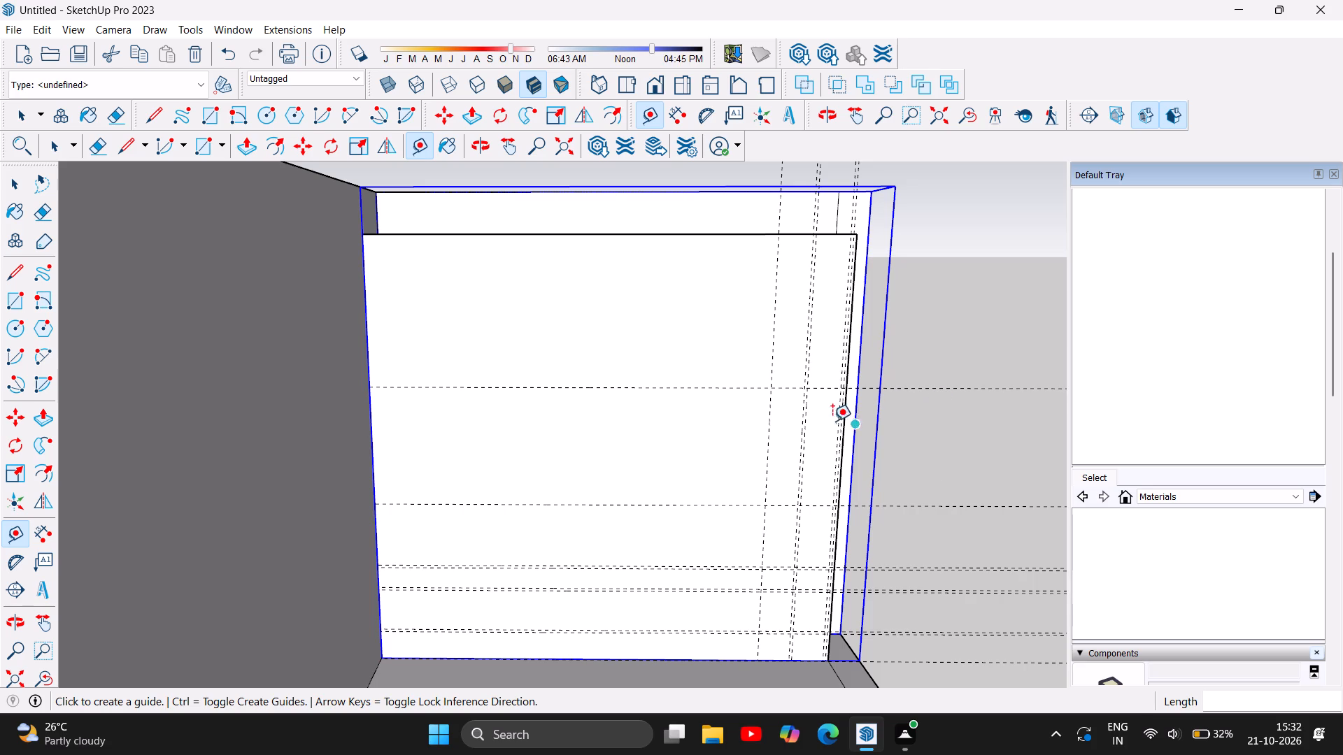
left_click(767, 442)
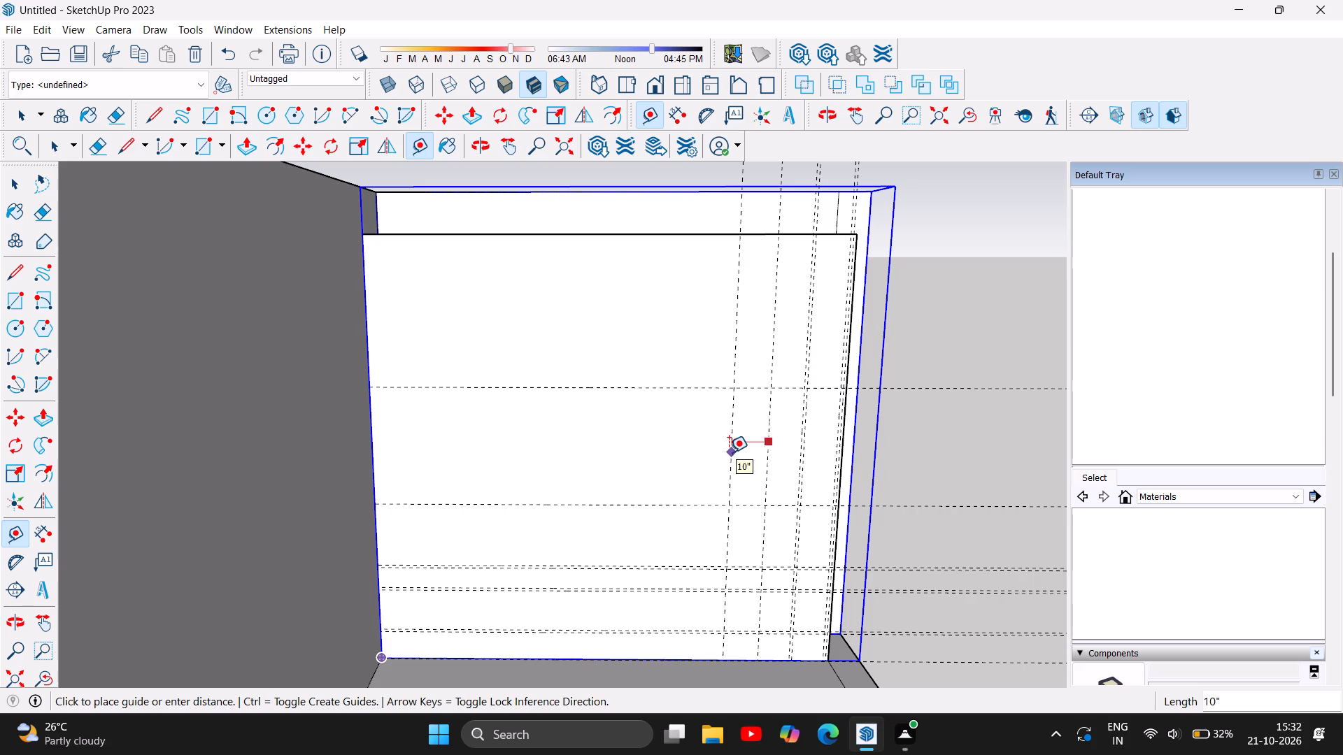
key("6")
key("Return")
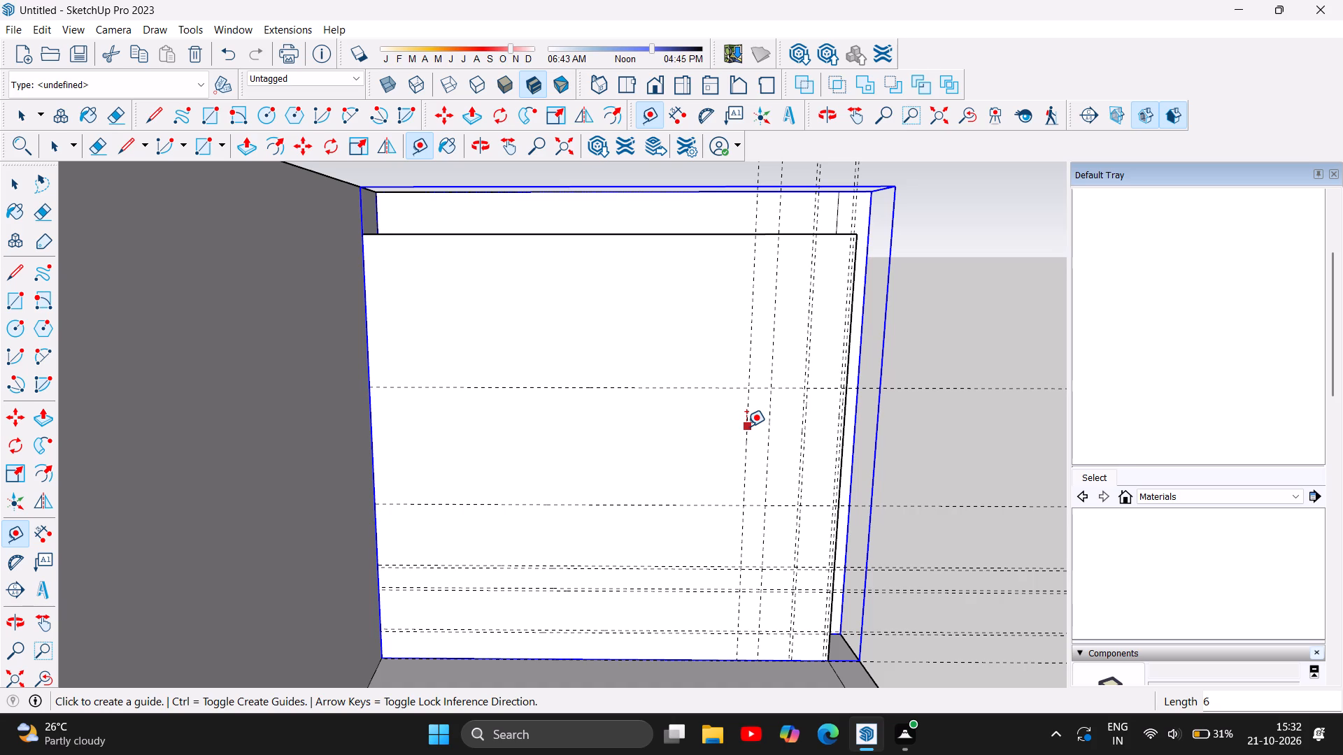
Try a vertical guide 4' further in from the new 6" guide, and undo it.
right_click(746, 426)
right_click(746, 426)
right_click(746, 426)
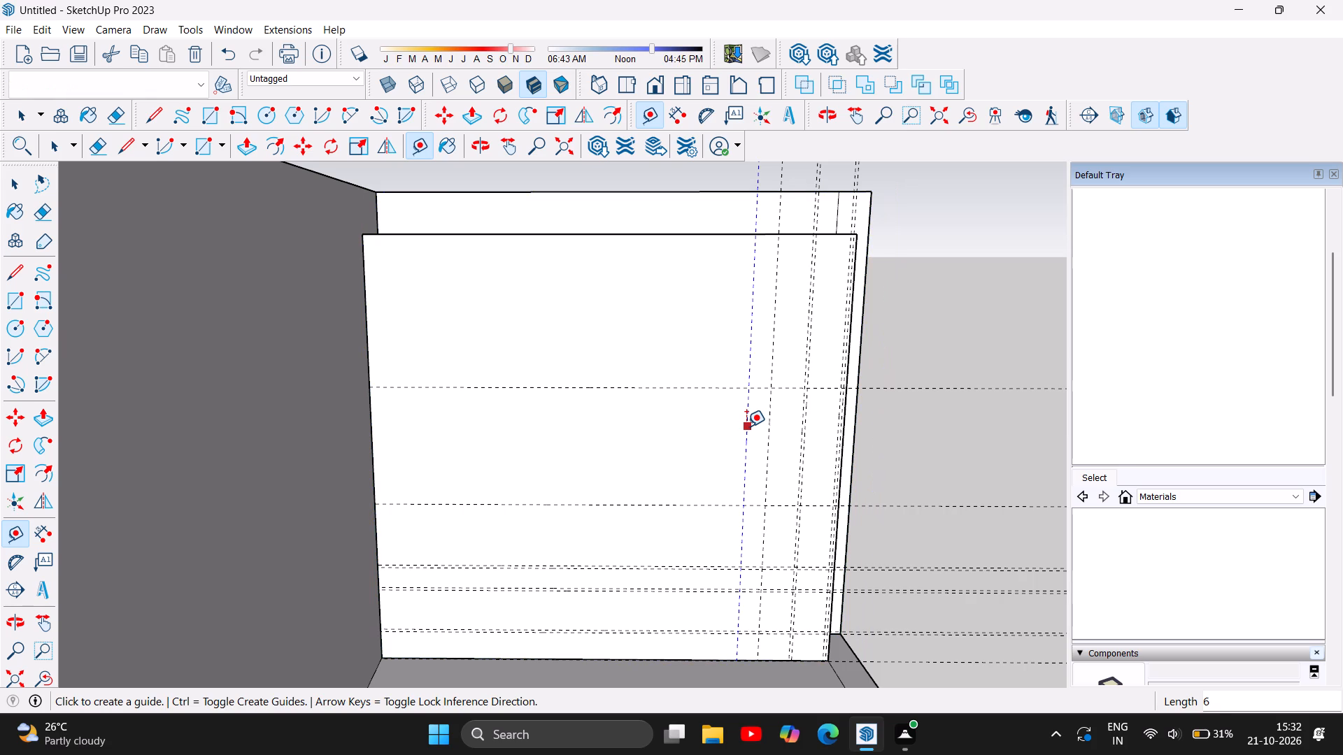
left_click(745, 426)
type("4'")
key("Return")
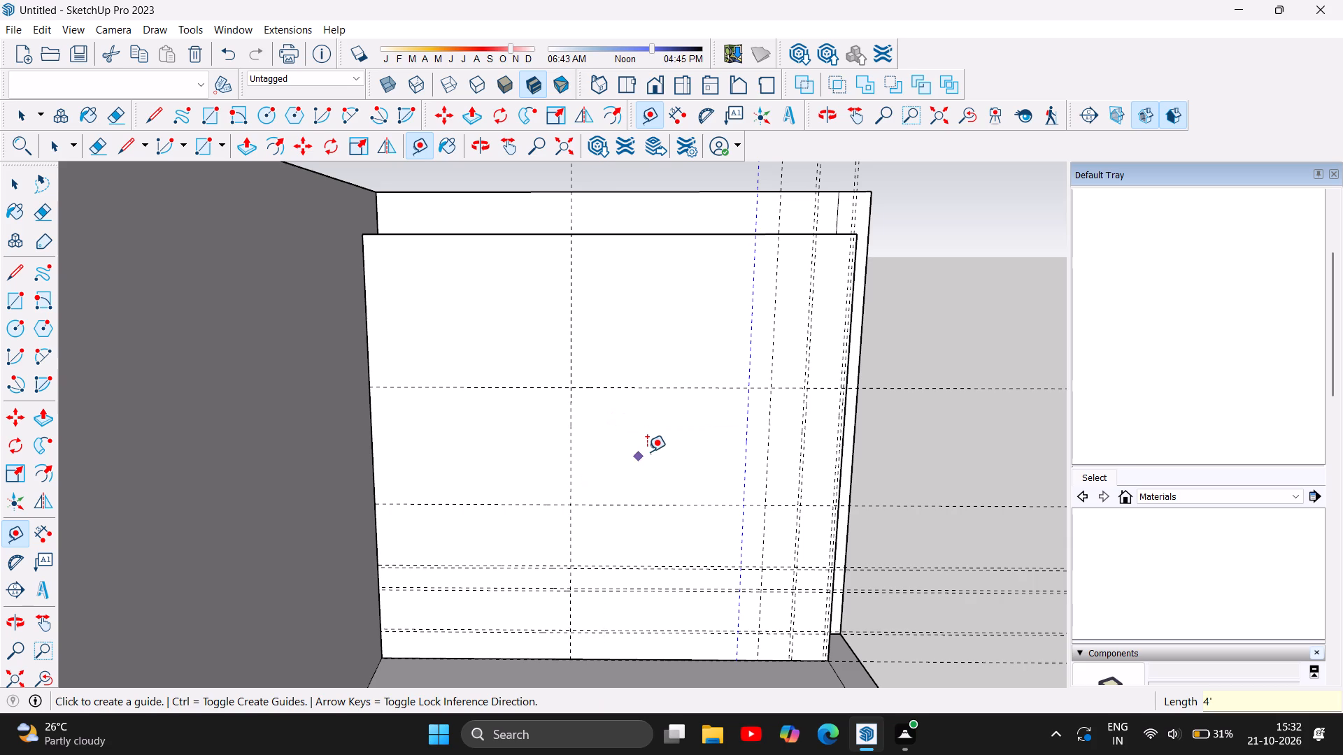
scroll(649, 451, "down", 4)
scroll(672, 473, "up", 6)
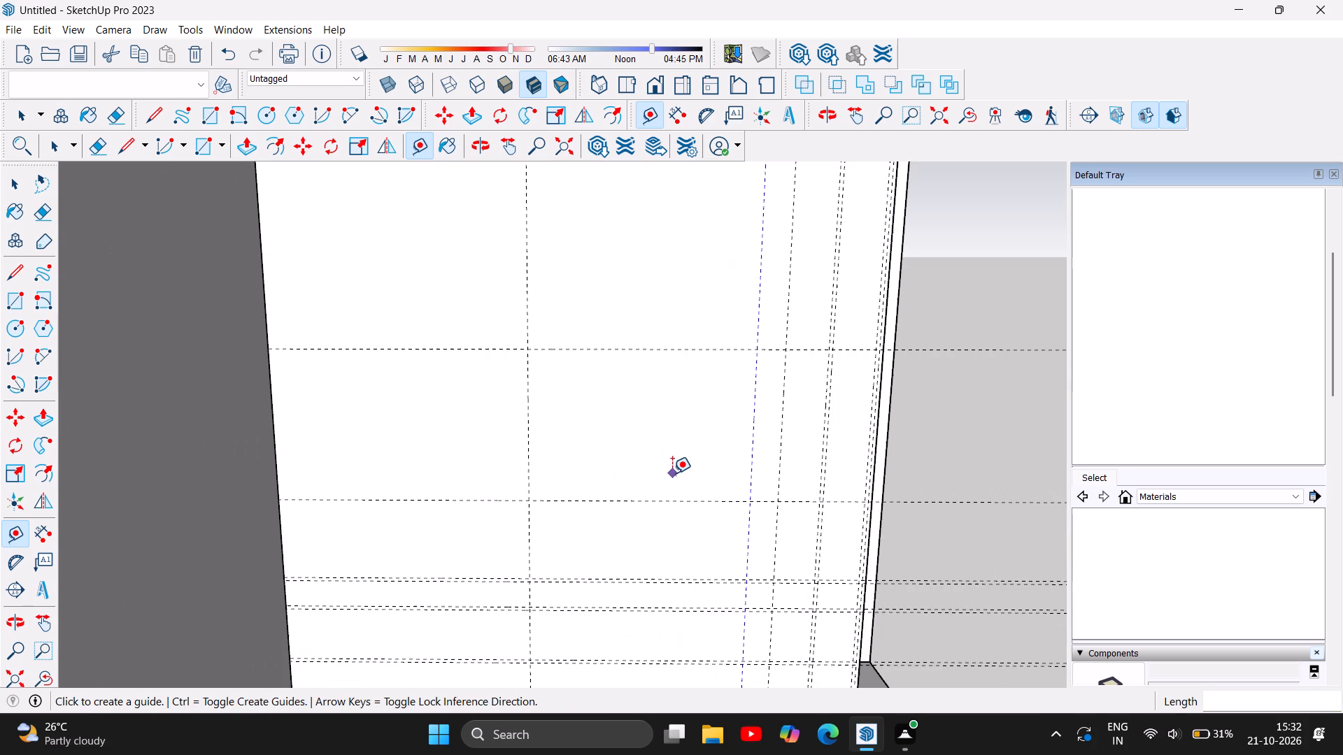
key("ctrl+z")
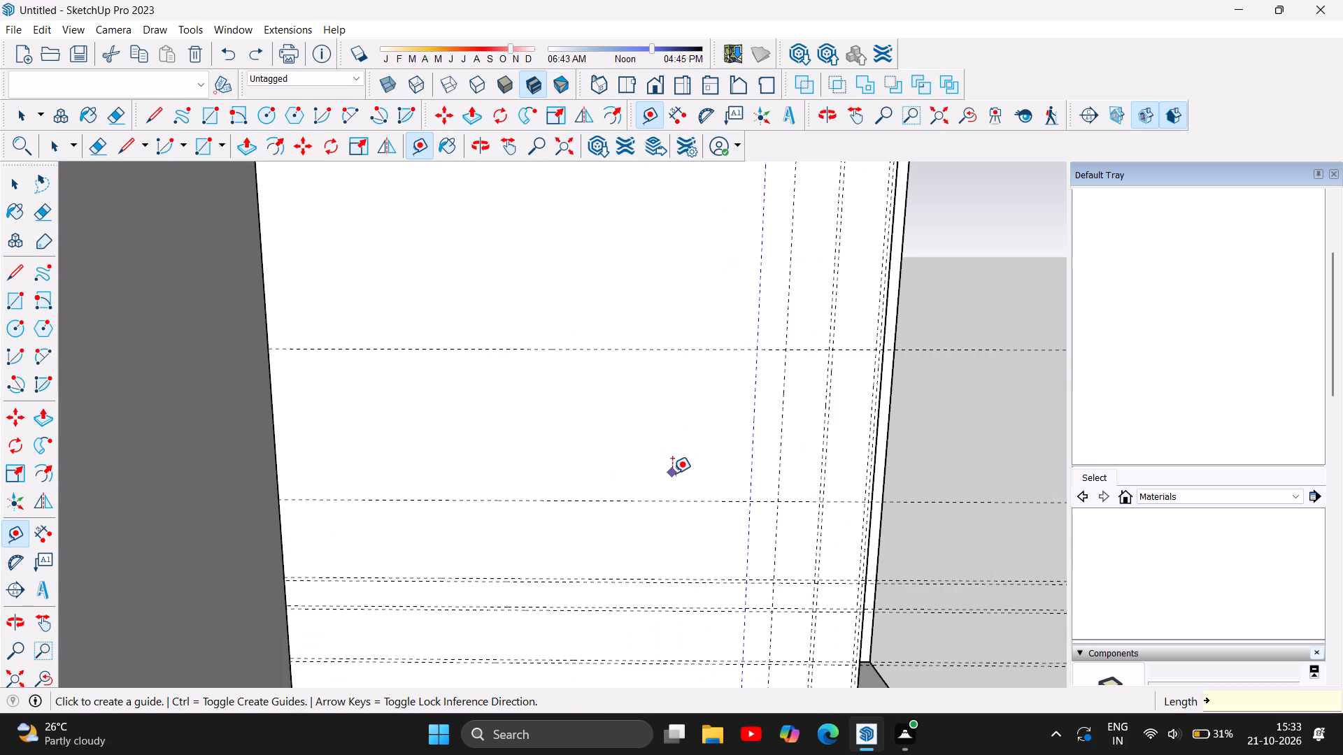
Place a vertical guide 2'6" inside the front face's left edge, and another one 4' further in from it.
left_click(271, 414)
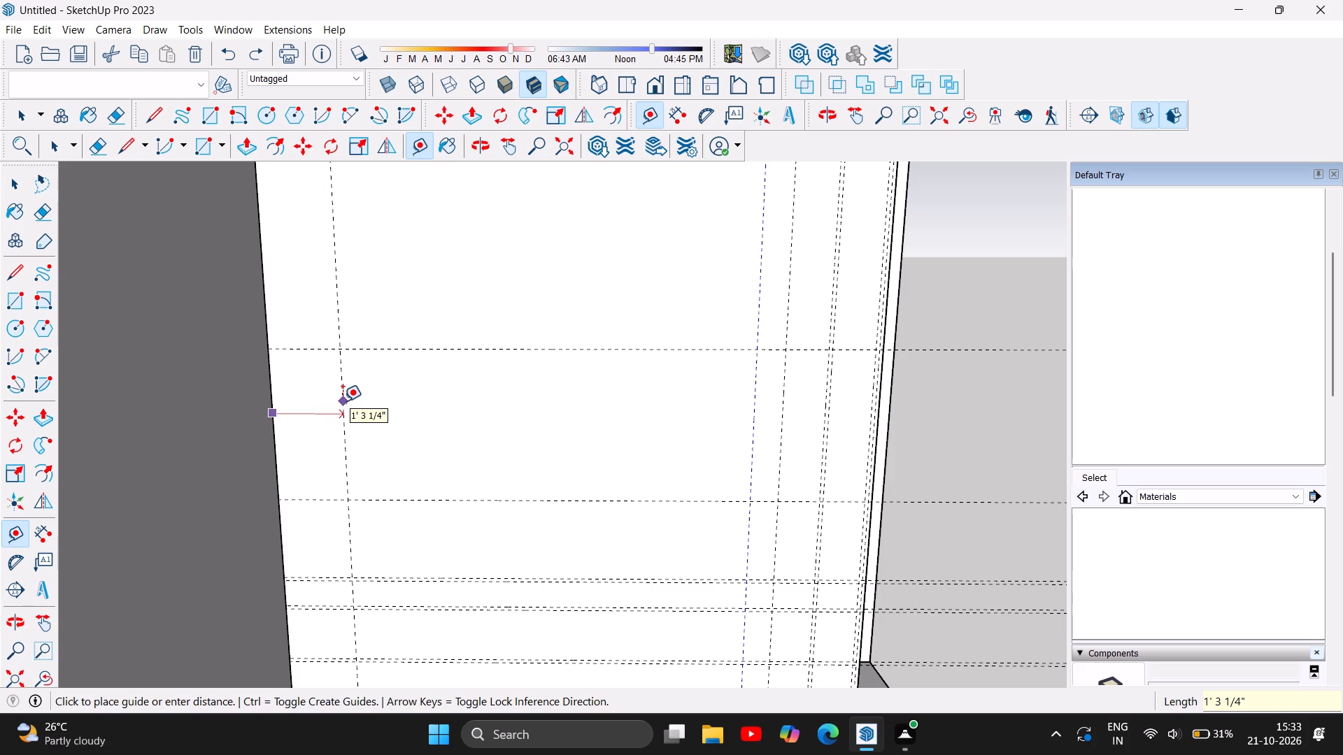
type("2'6")
key("Return")
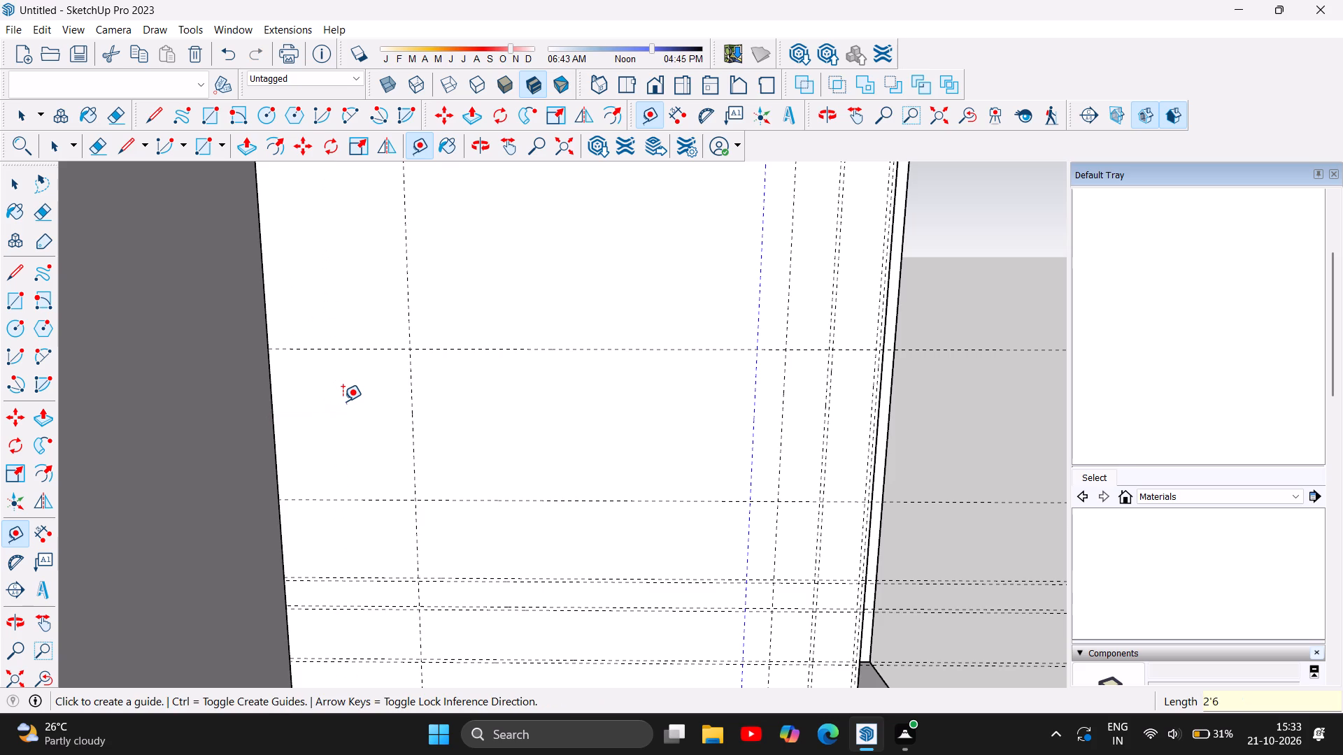
left_click(415, 395)
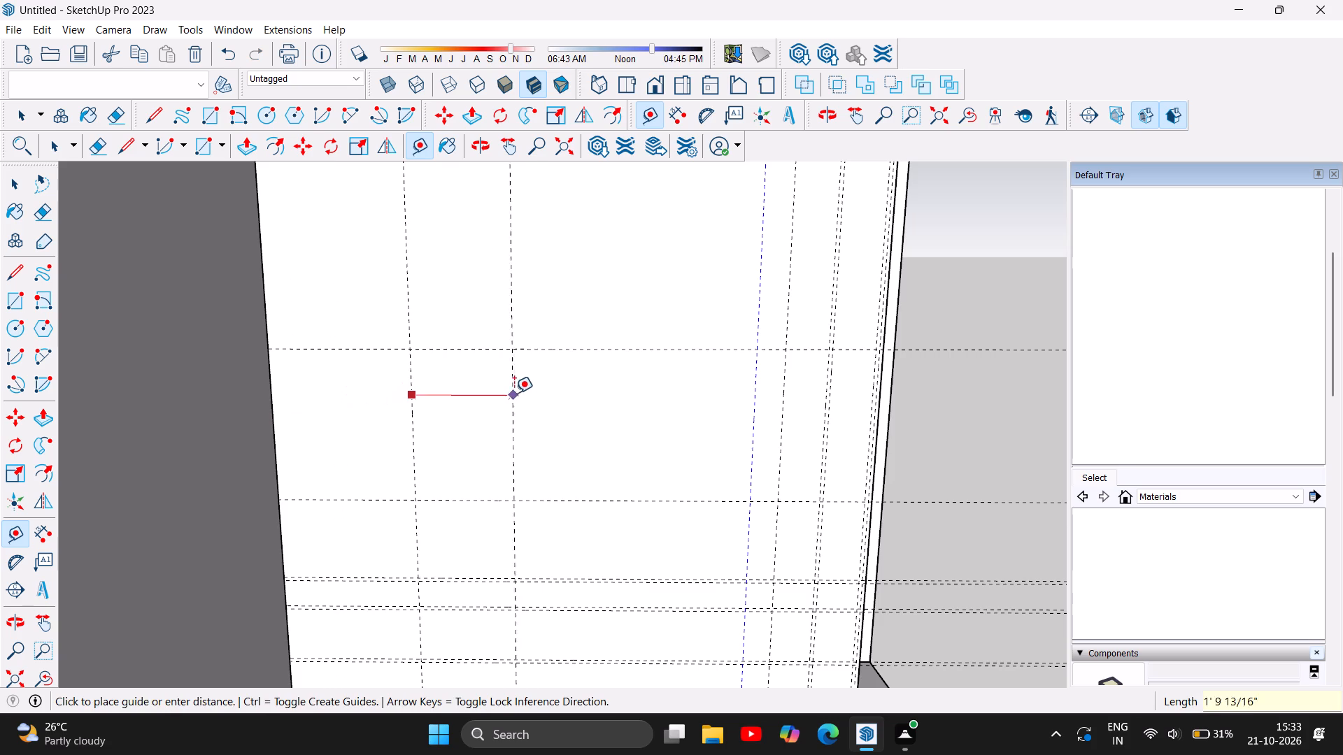
type("4'")
key("Return")
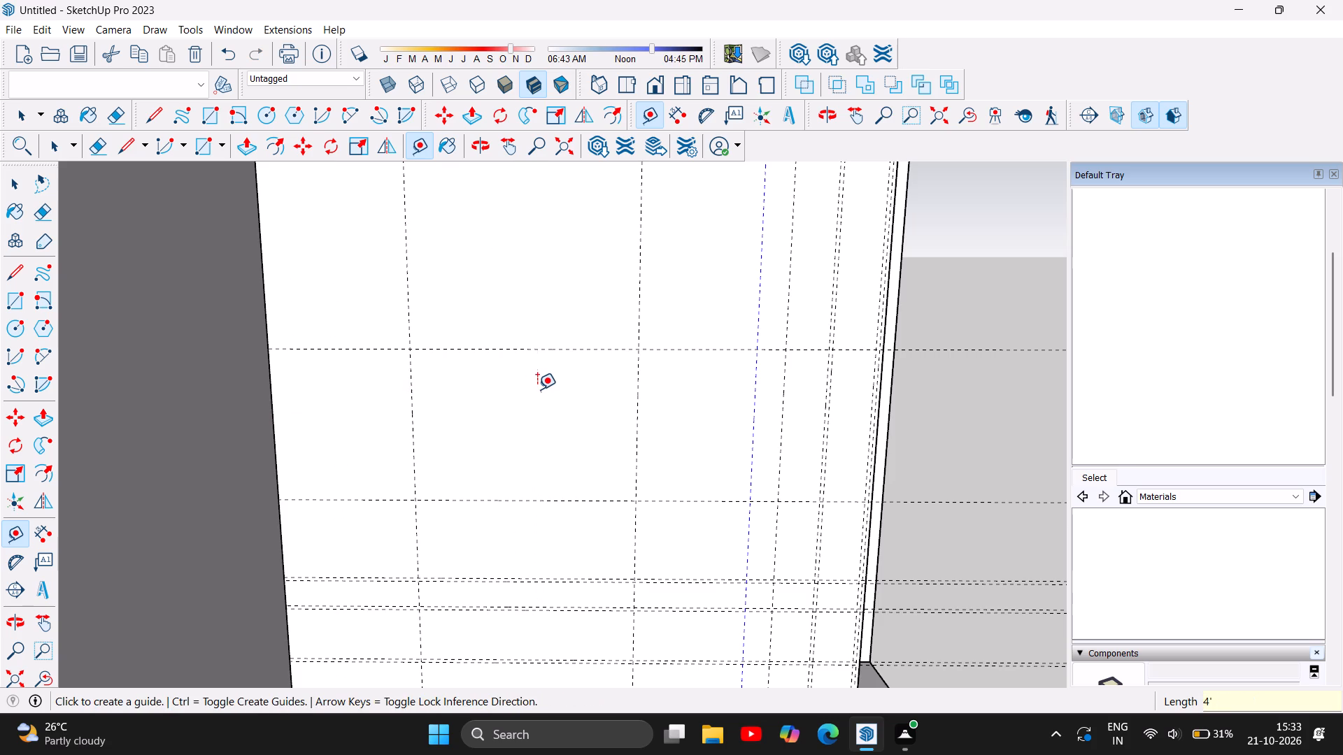
Draw a 4' wide rectangle on the front face between the two new vertical guides and the two uppermost horizontal guides.
scroll(609, 430, "down", 4)
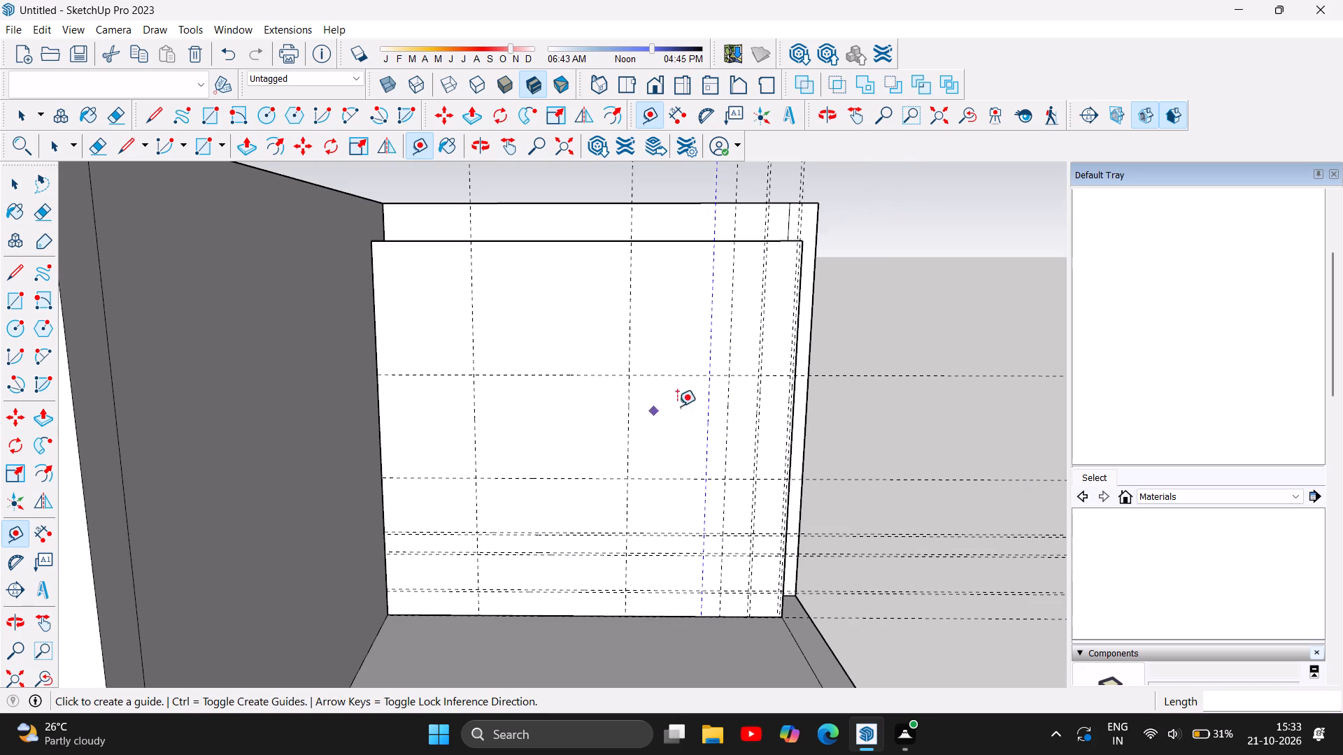
scroll(697, 405, "down", 5)
scroll(544, 489, "up", 3)
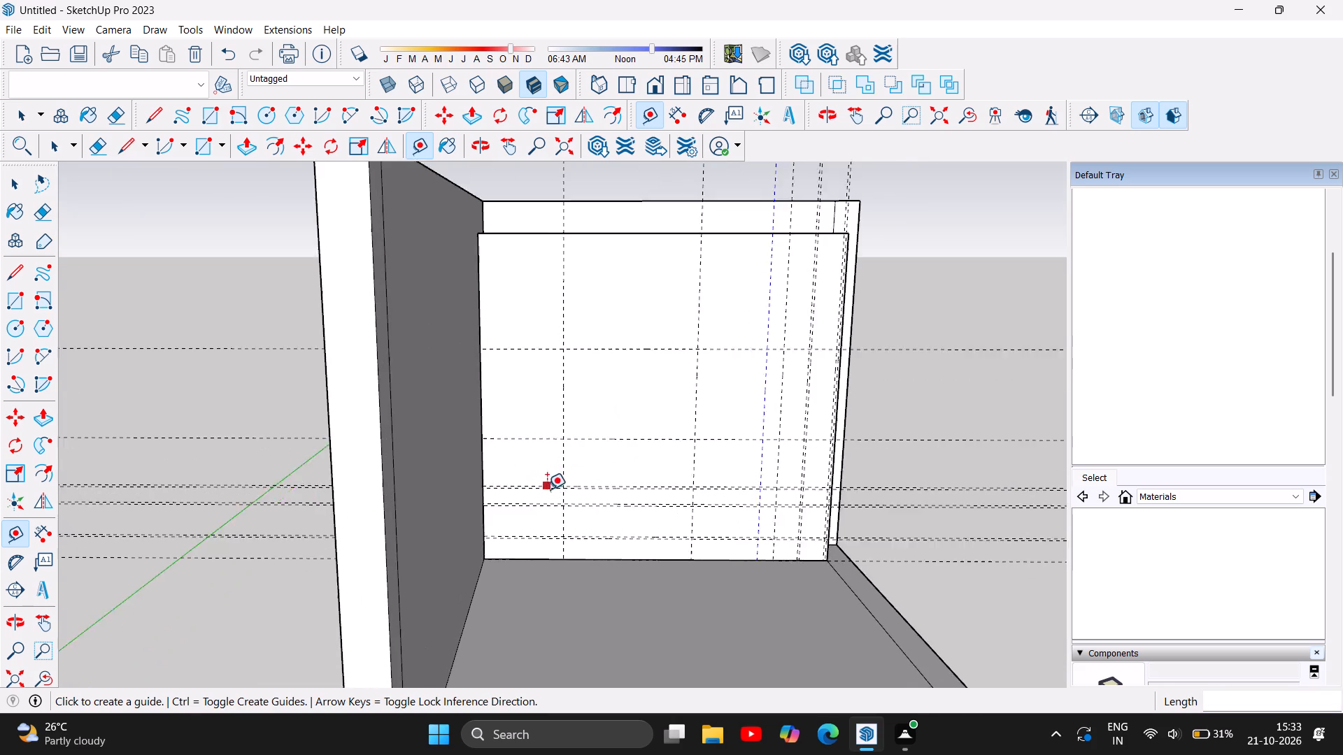
scroll(547, 489, "up", 1)
scroll(644, 455, "down", 4)
scroll(654, 475, "up", 4)
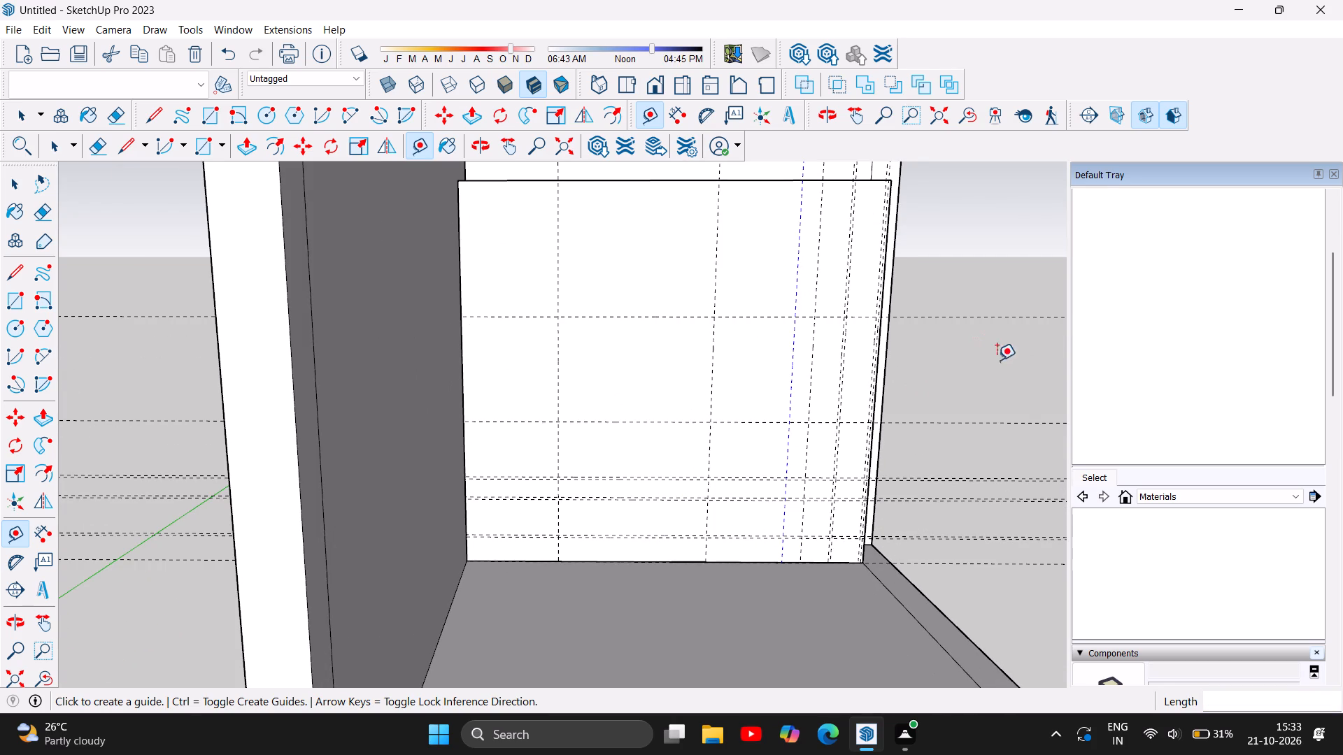
scroll(986, 404, "down", 2)
scroll(690, 408, "up", 3)
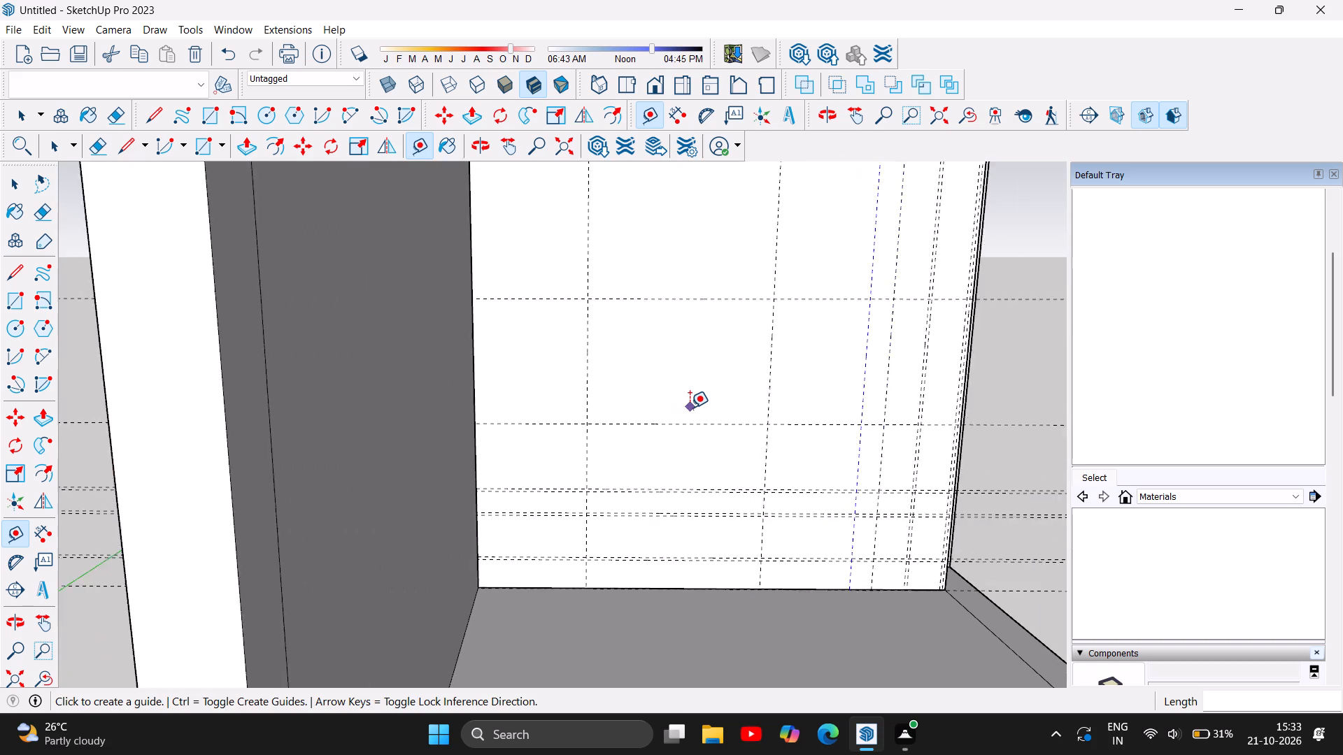
scroll(690, 408, "up", 1)
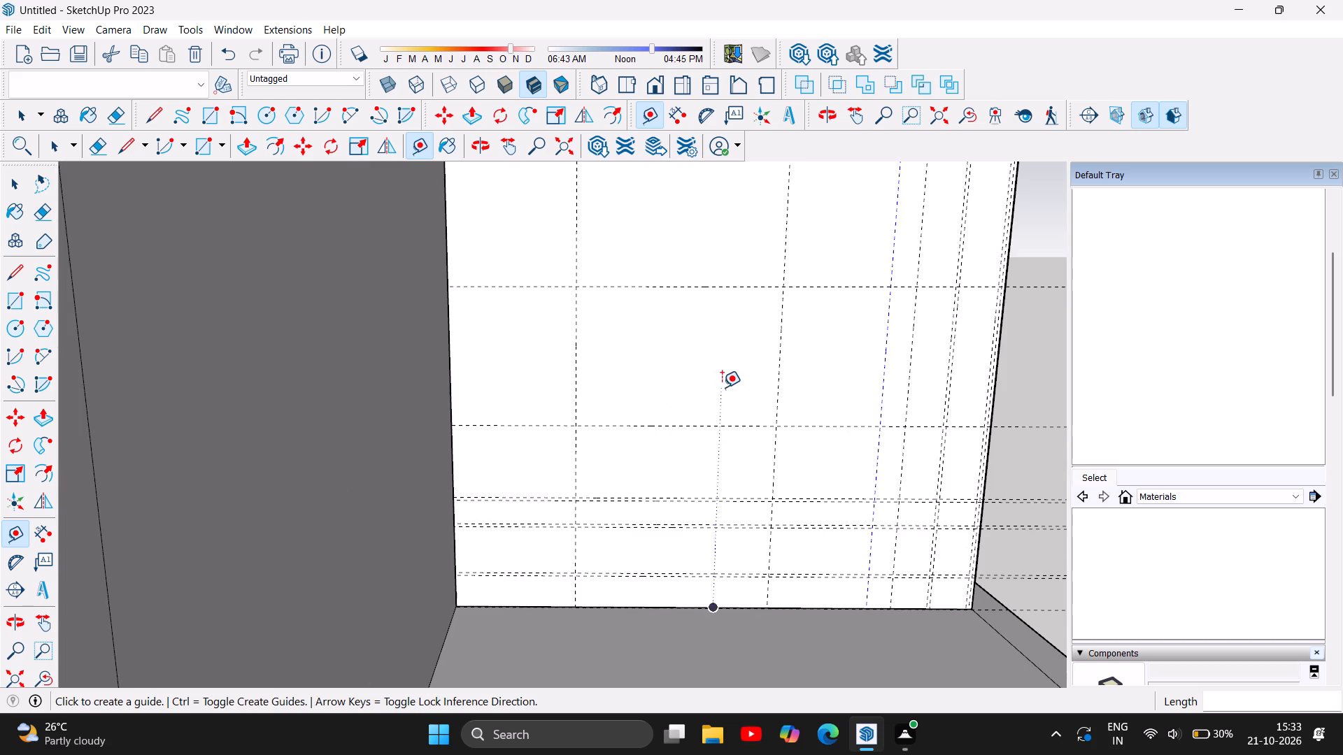
scroll(602, 442, "down", 2)
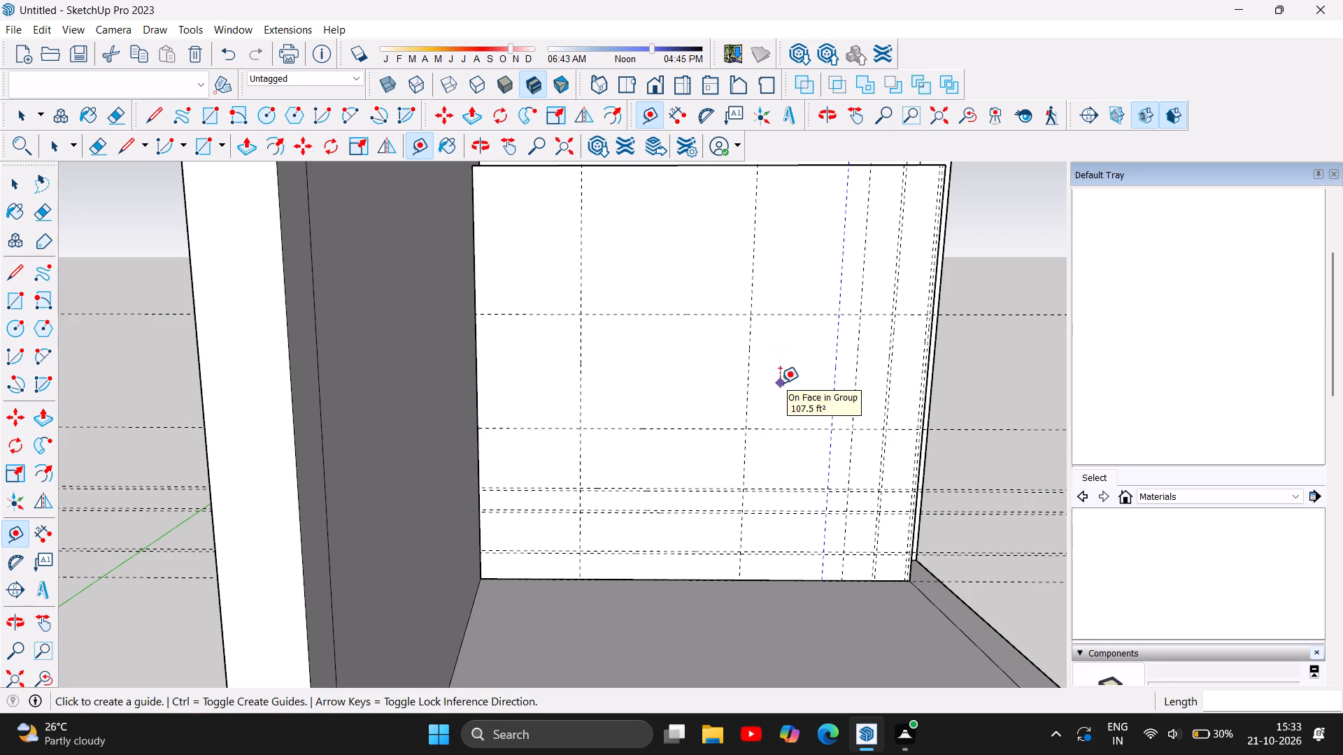
scroll(692, 377, "up", 1)
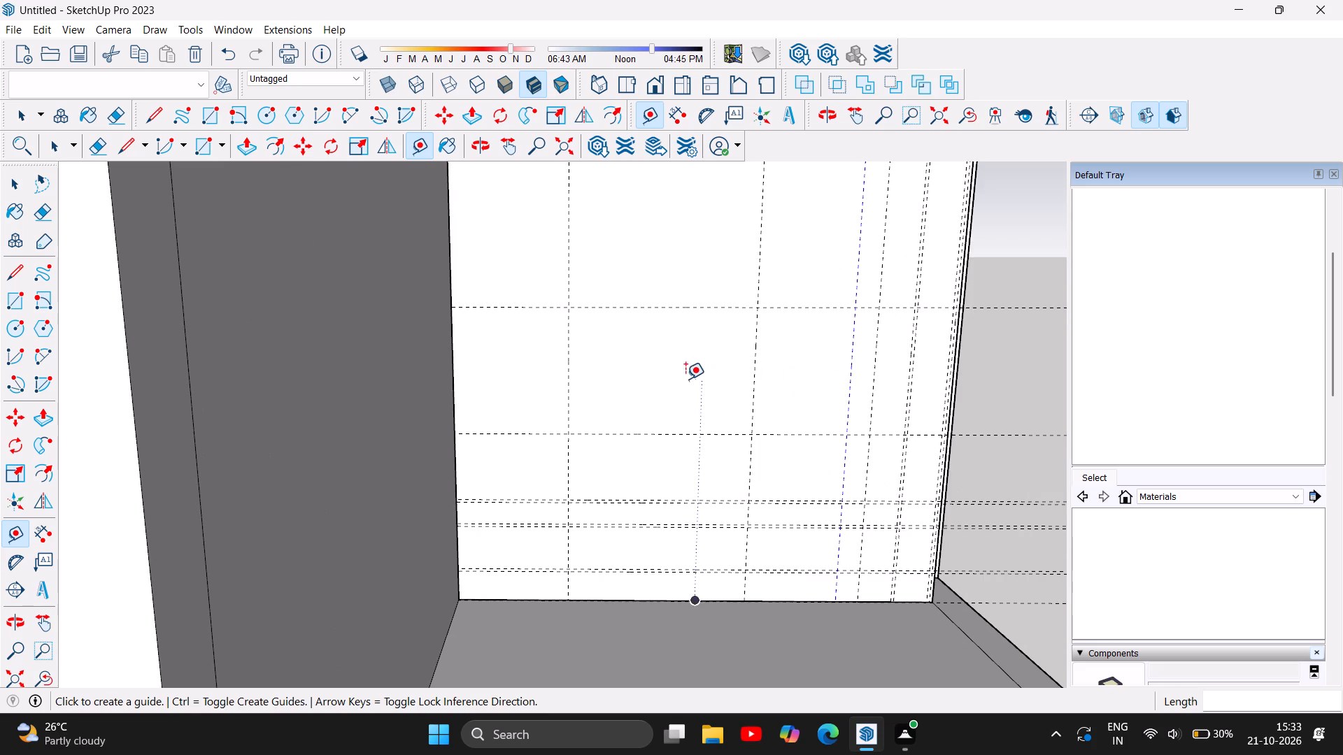
left_click(20, 303)
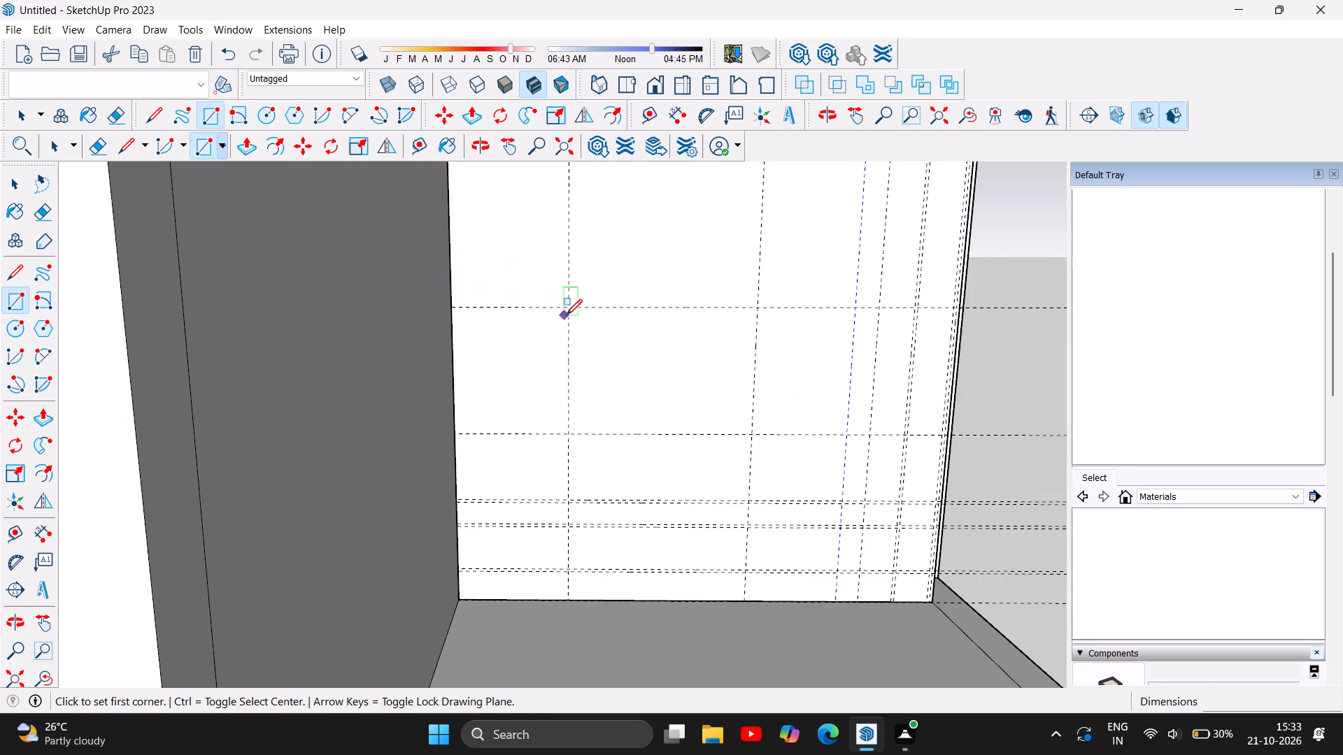
left_click(572, 309)
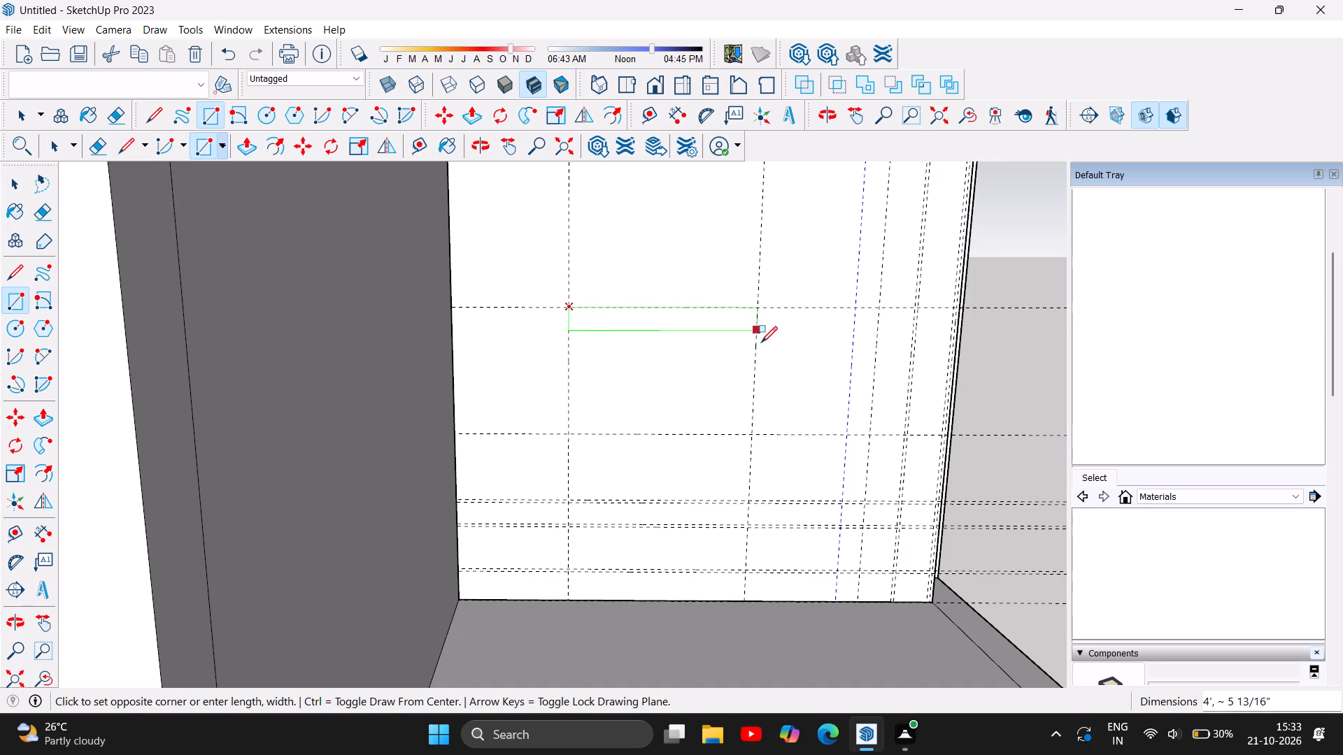
left_click(750, 438)
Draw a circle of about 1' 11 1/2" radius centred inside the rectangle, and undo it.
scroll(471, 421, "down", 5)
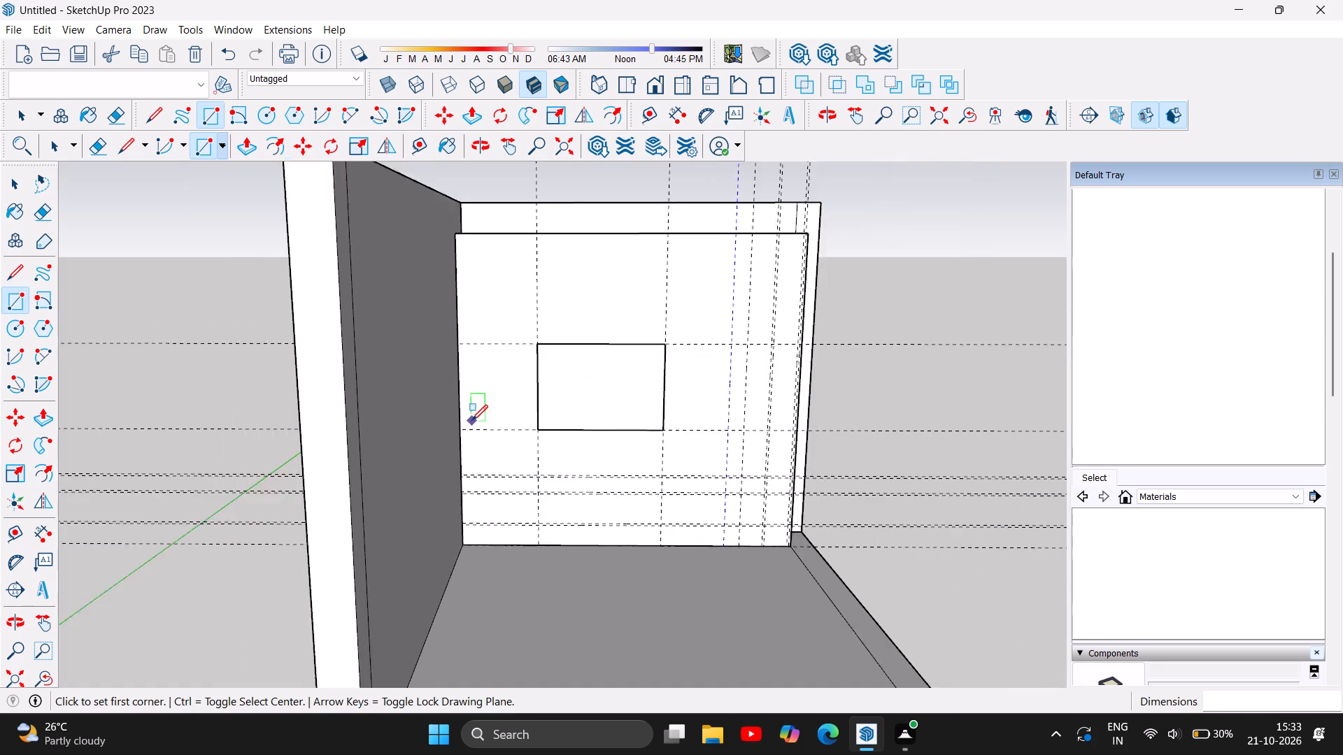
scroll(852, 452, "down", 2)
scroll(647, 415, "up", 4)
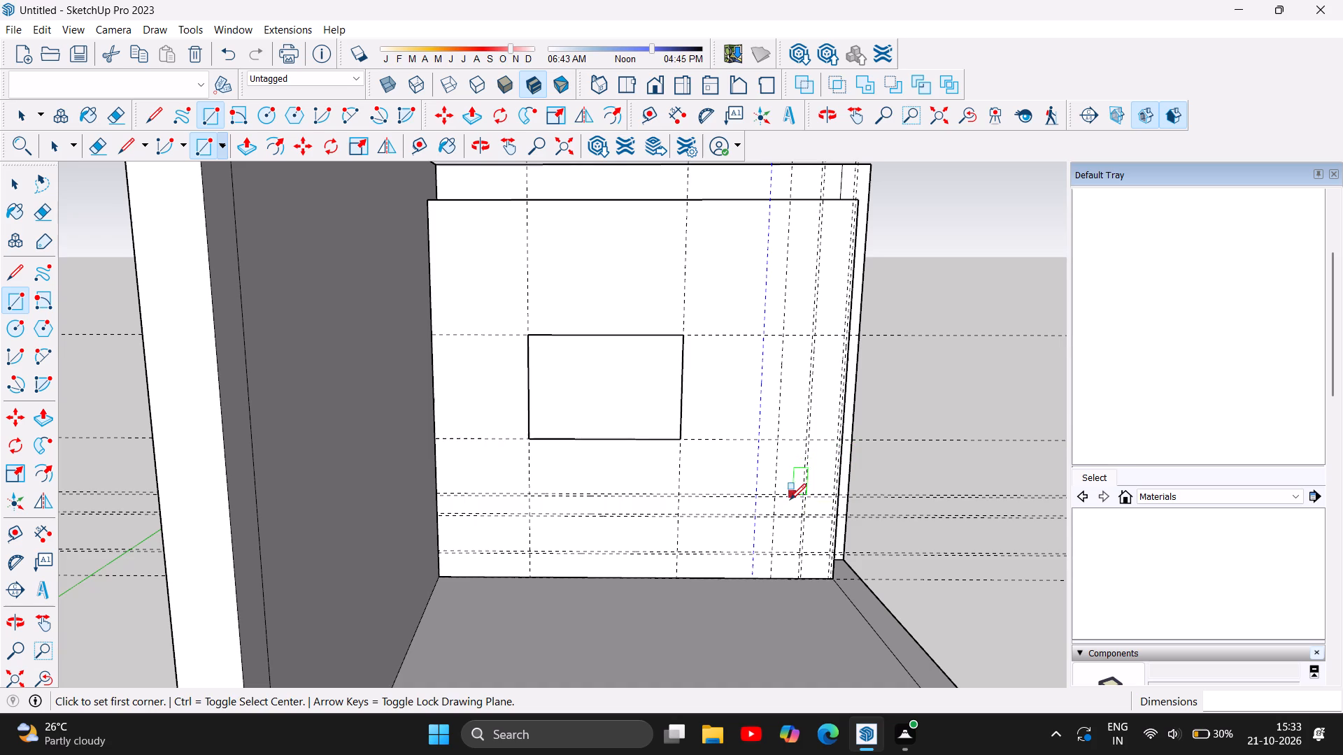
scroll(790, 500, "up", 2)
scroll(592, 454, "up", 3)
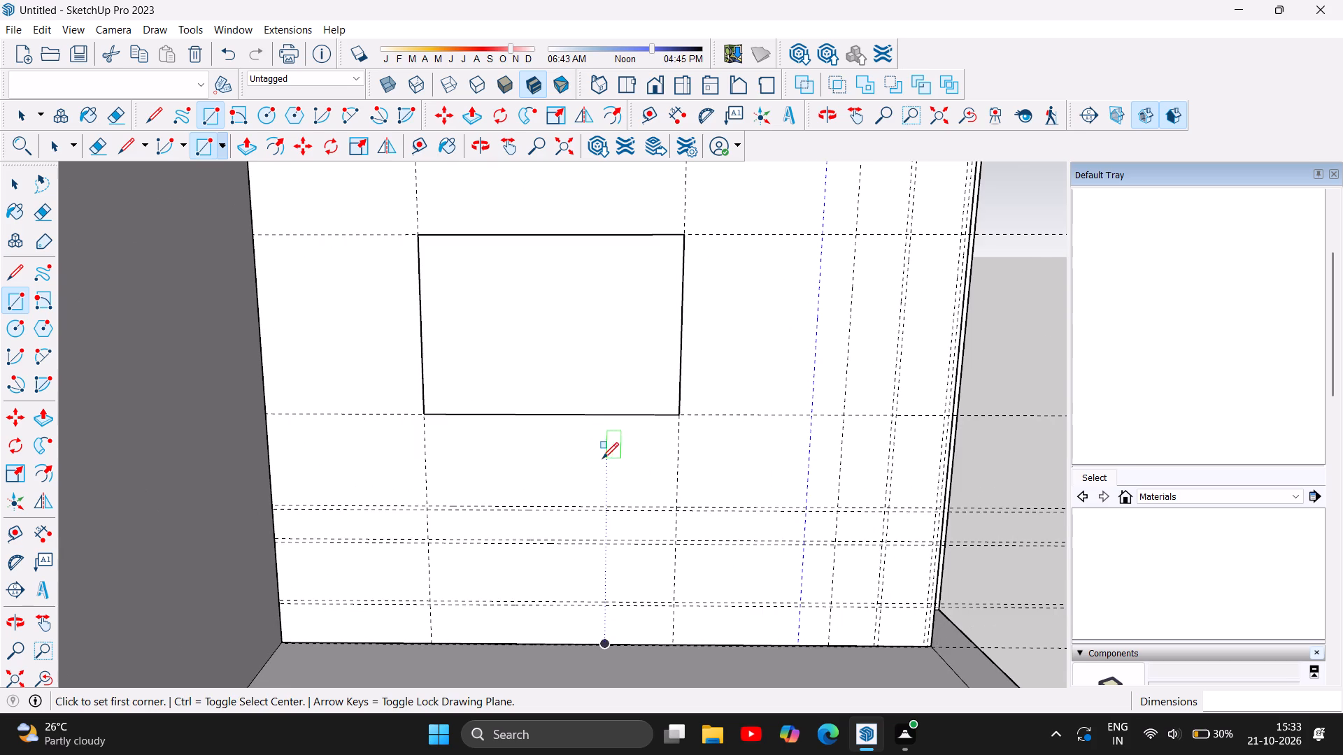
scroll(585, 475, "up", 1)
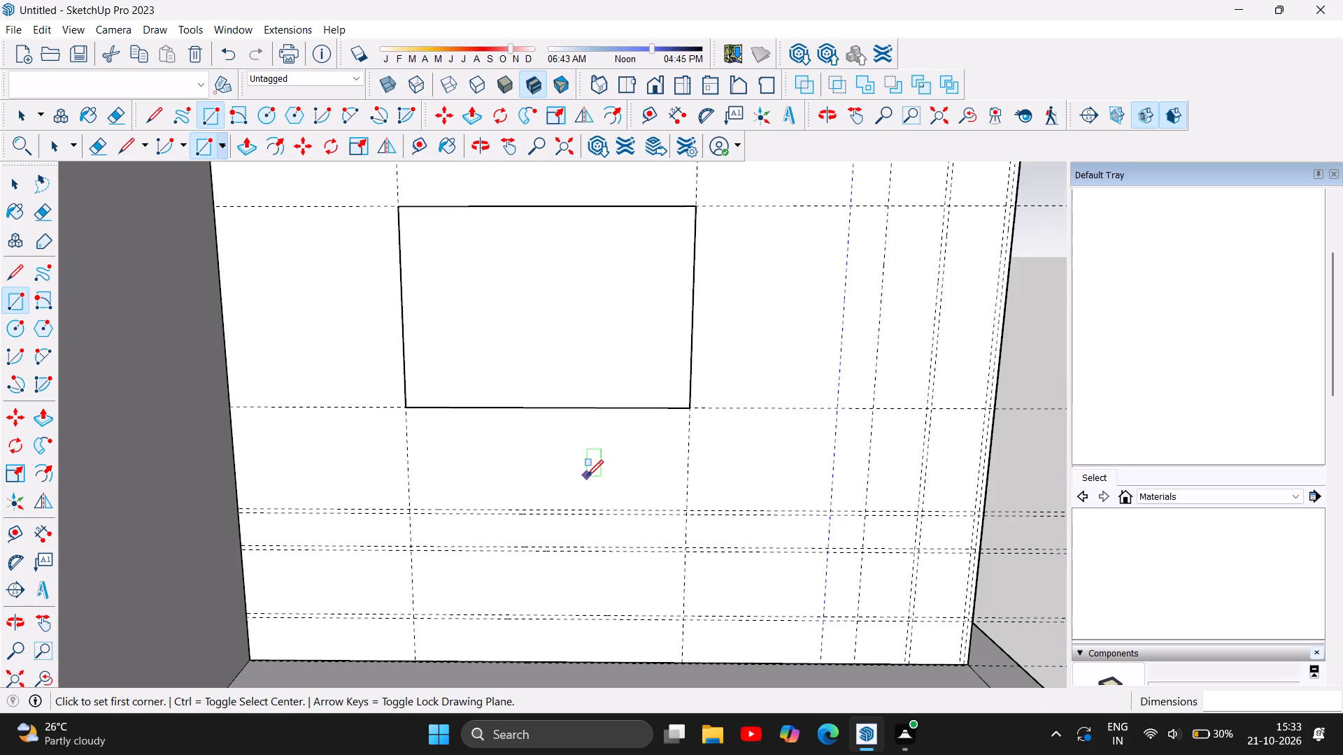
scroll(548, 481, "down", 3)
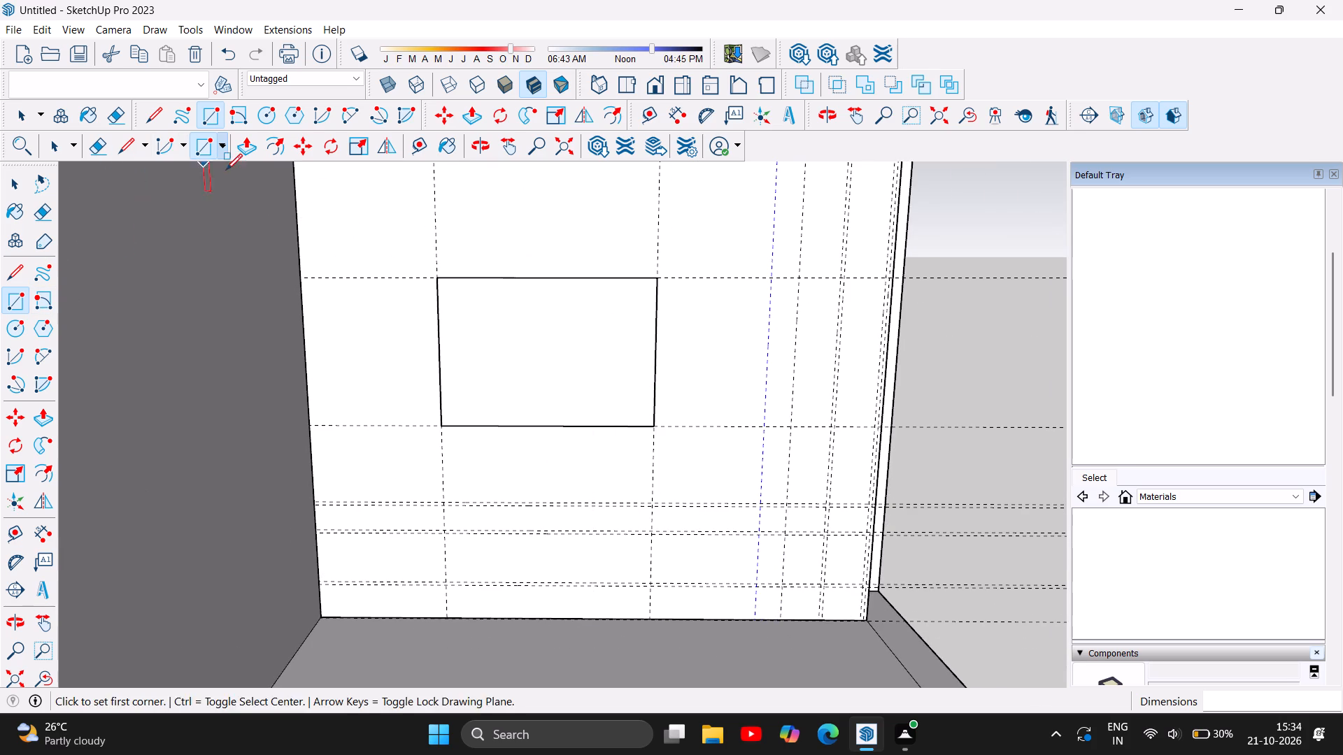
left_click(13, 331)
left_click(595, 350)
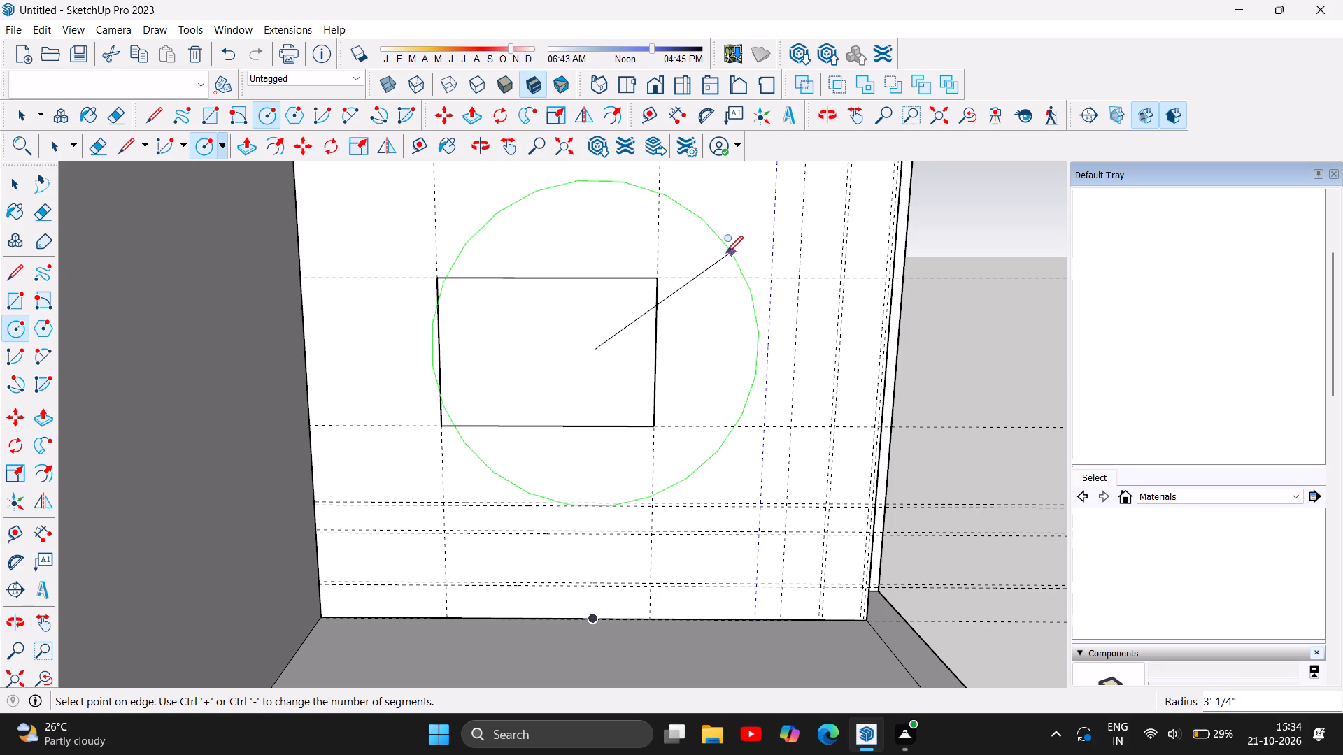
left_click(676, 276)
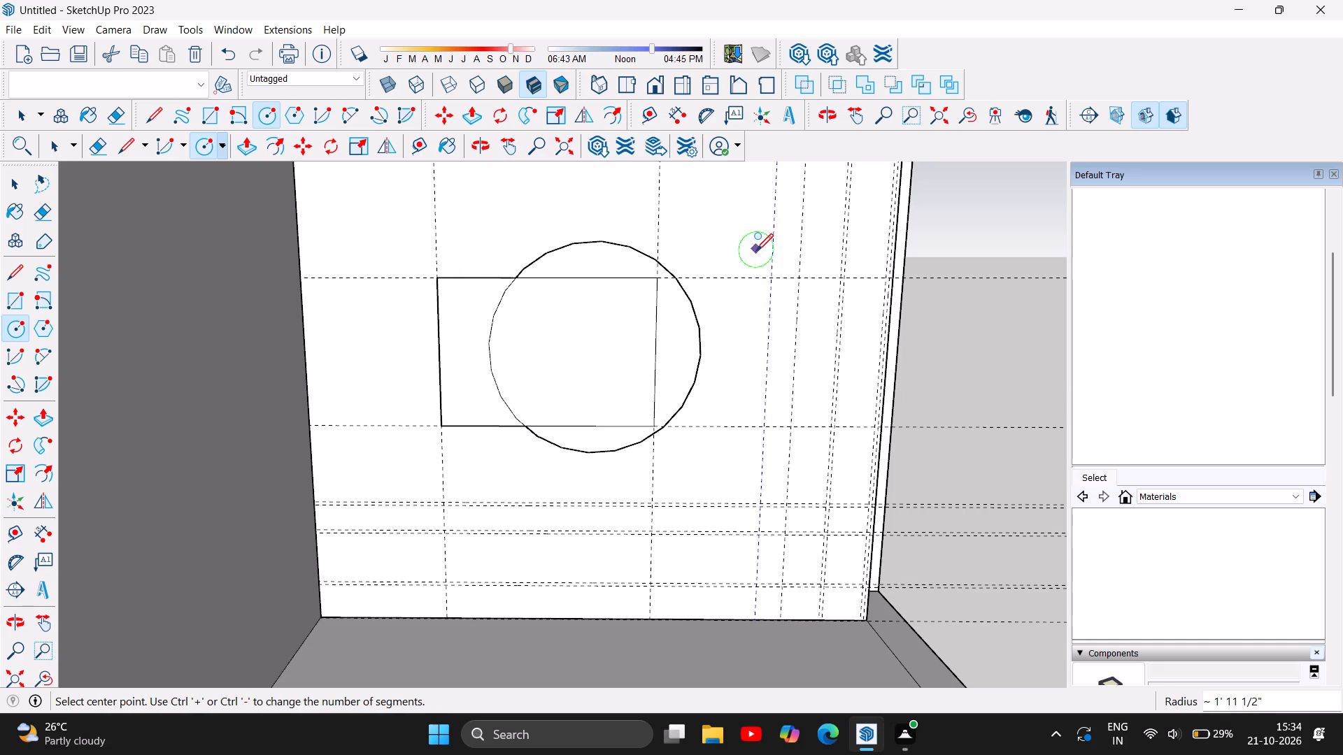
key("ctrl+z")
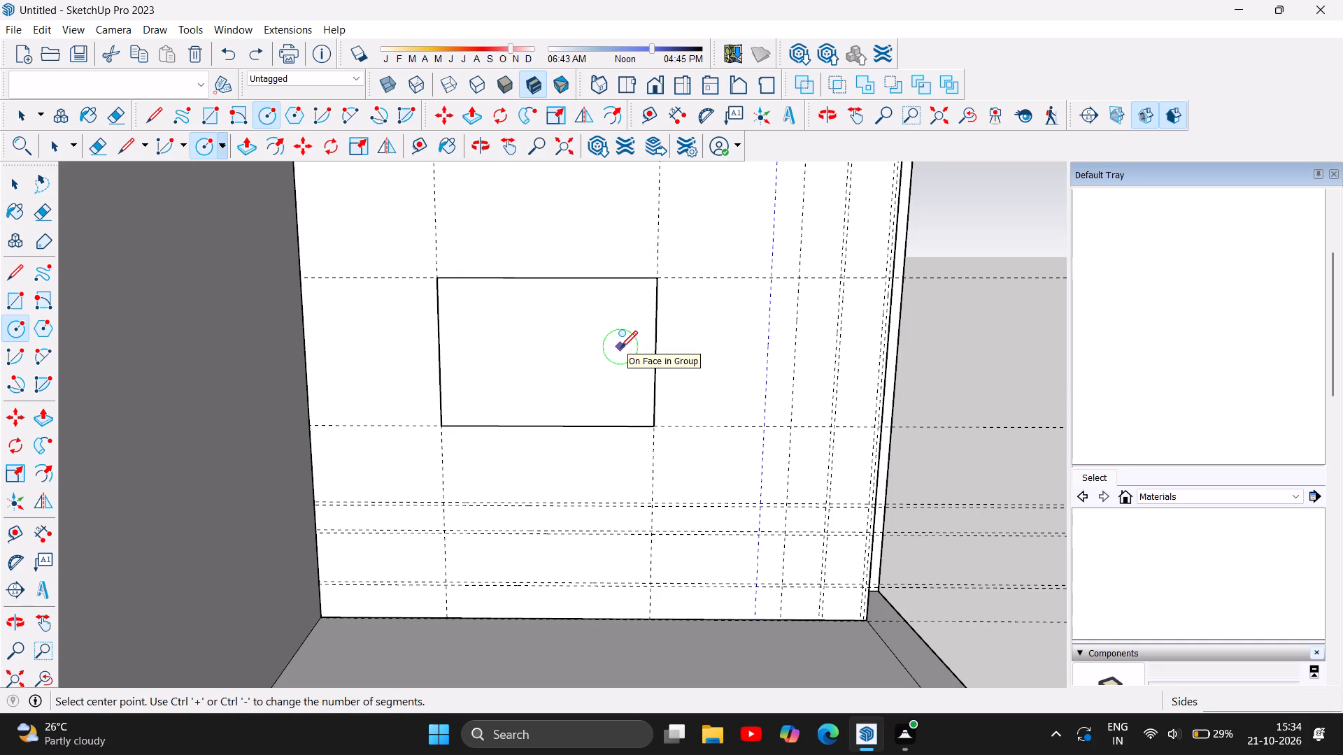
Draw a circle of about 2' 8 1/2" radius on the front face, centred inside the rectangle near its right edge and overlapping it.
left_click(620, 347)
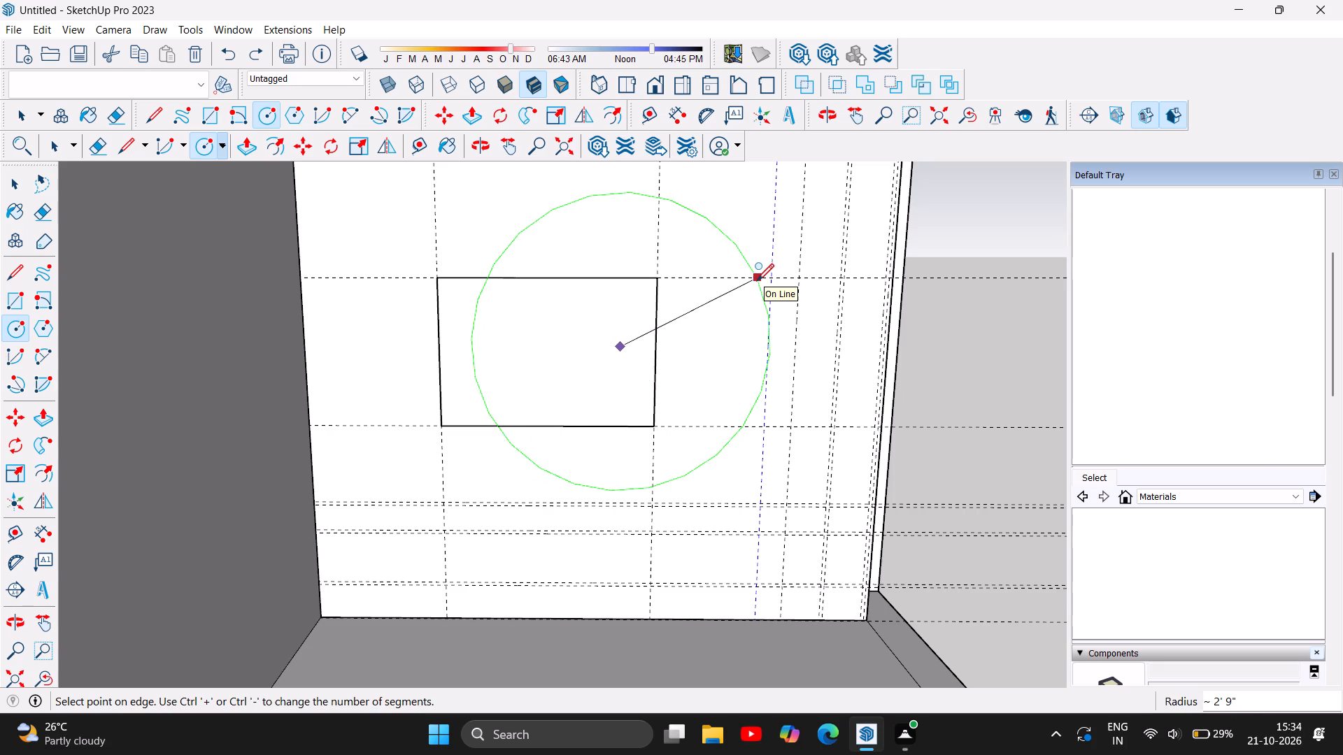
scroll(757, 280, "down", 4)
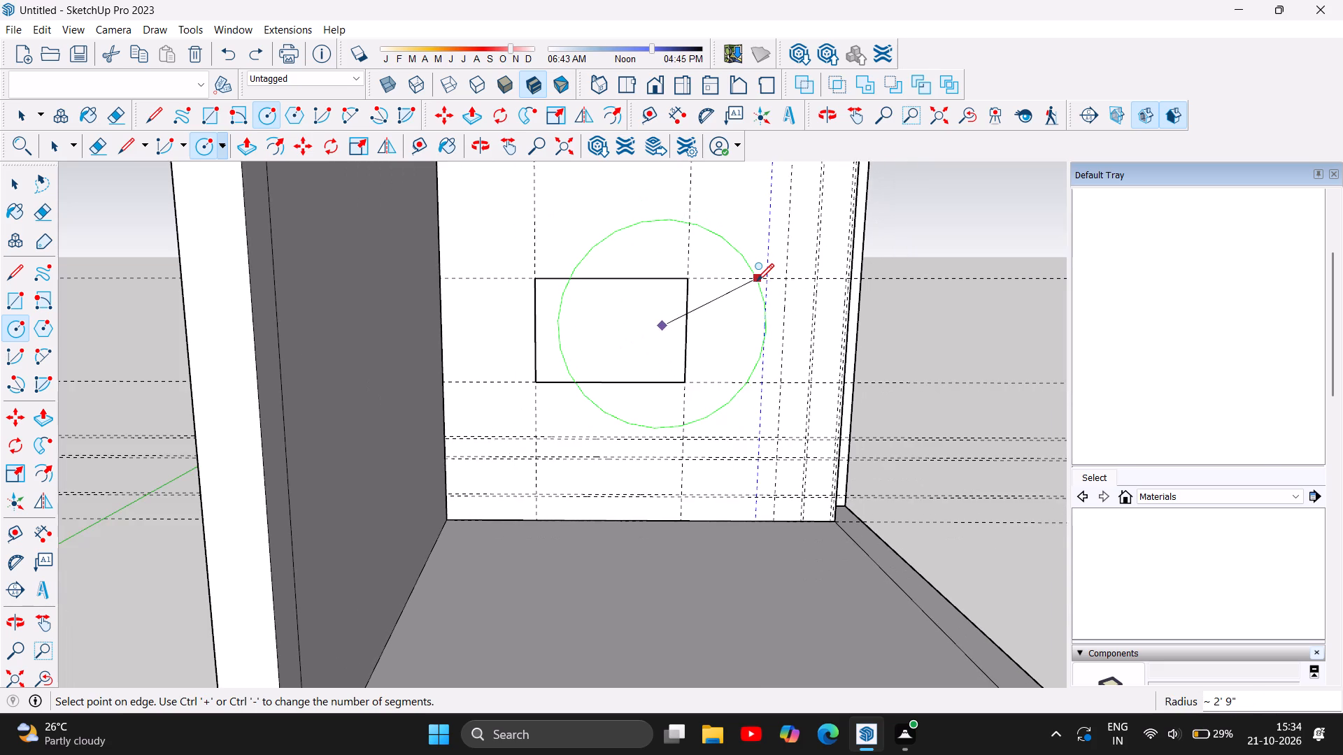
scroll(757, 280, "down", 2)
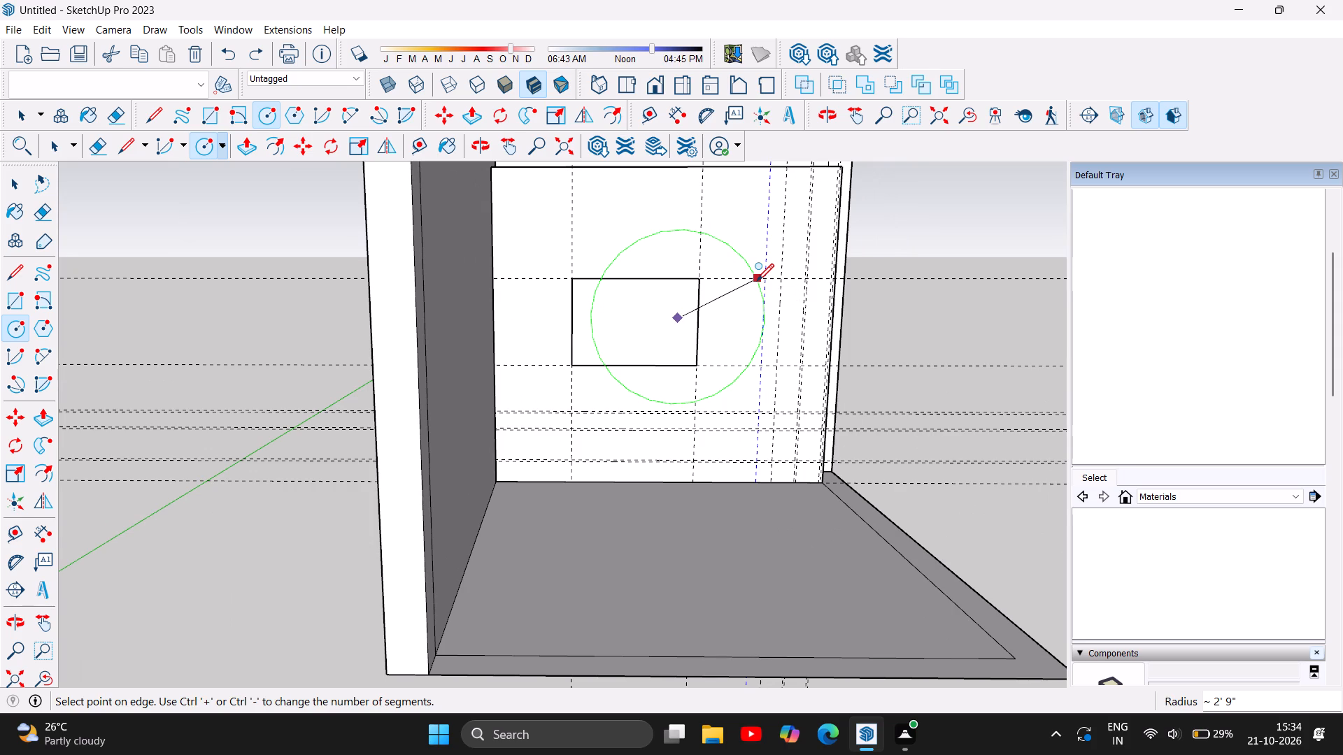
scroll(757, 280, "down", 4)
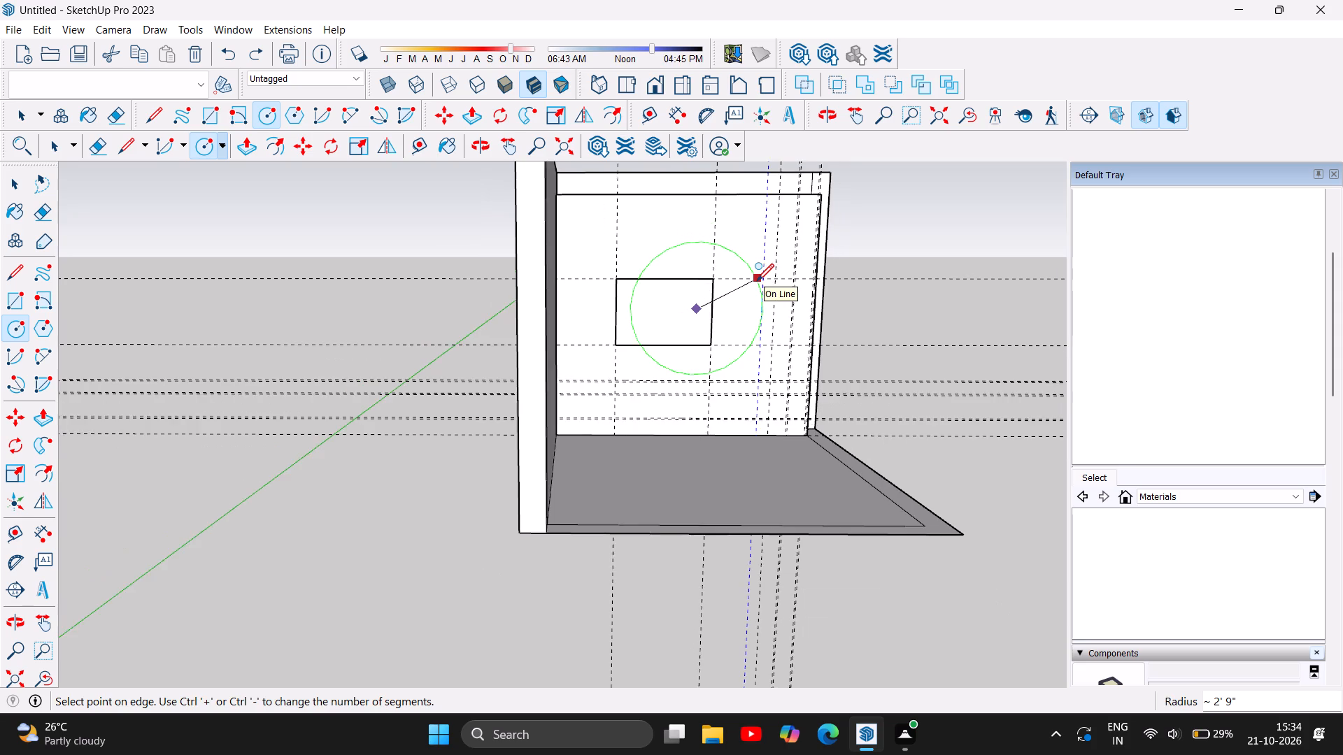
scroll(757, 280, "down", 1)
scroll(757, 280, "up", 6)
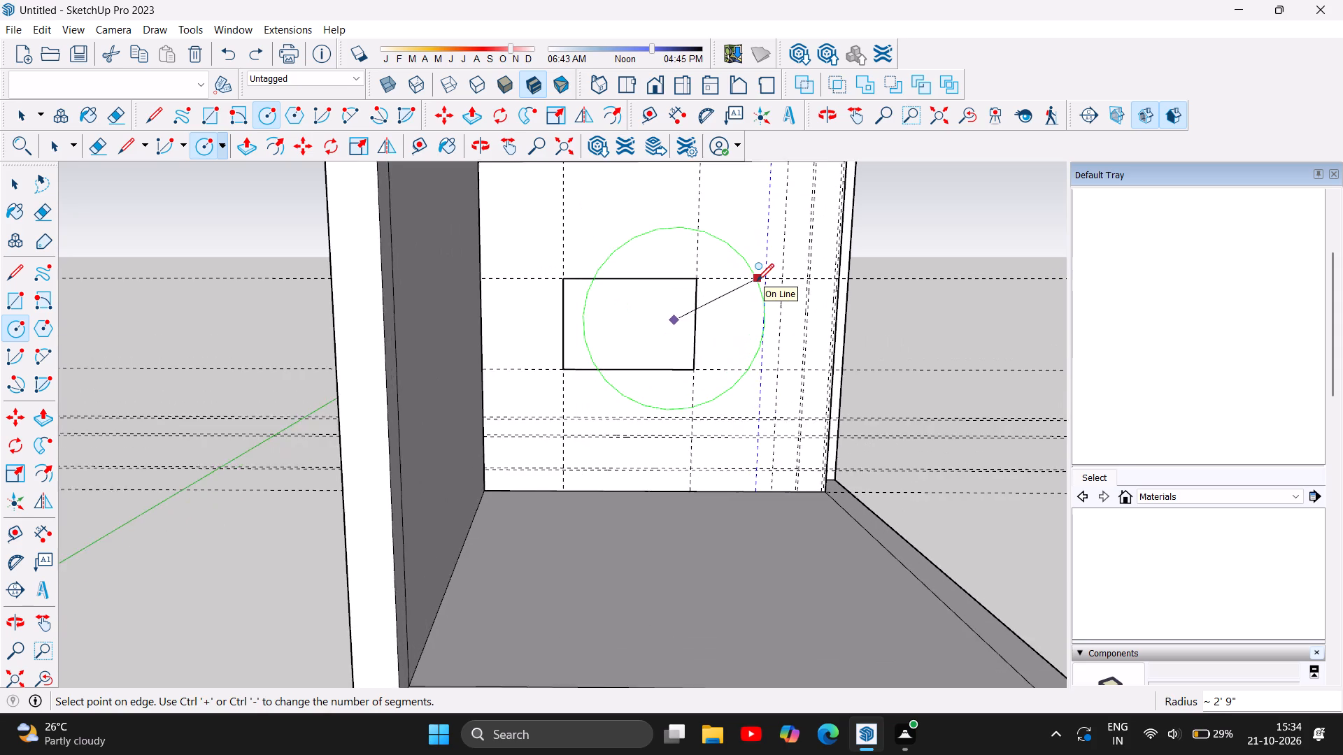
scroll(757, 280, "up", 2)
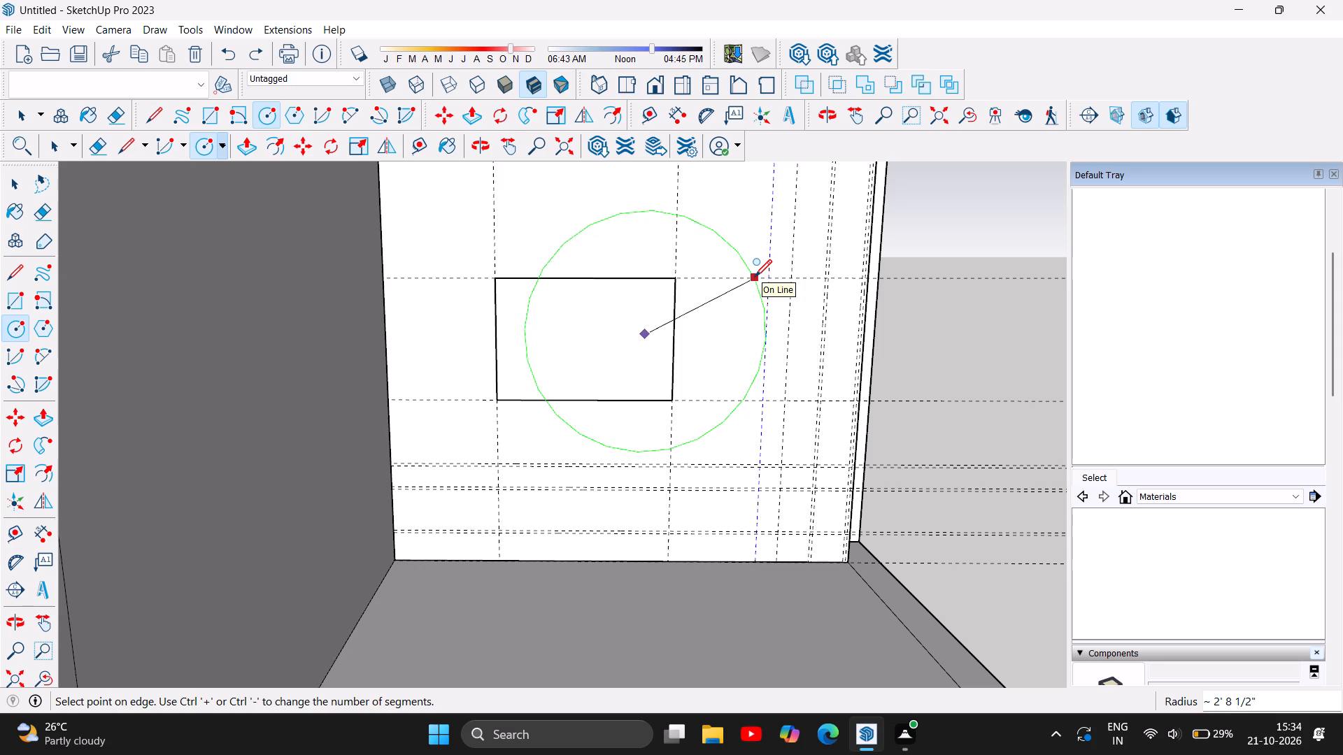
left_click(755, 275)
Delete the circle's left arc that lies inside the rectangle.
scroll(490, 455, "down", 4)
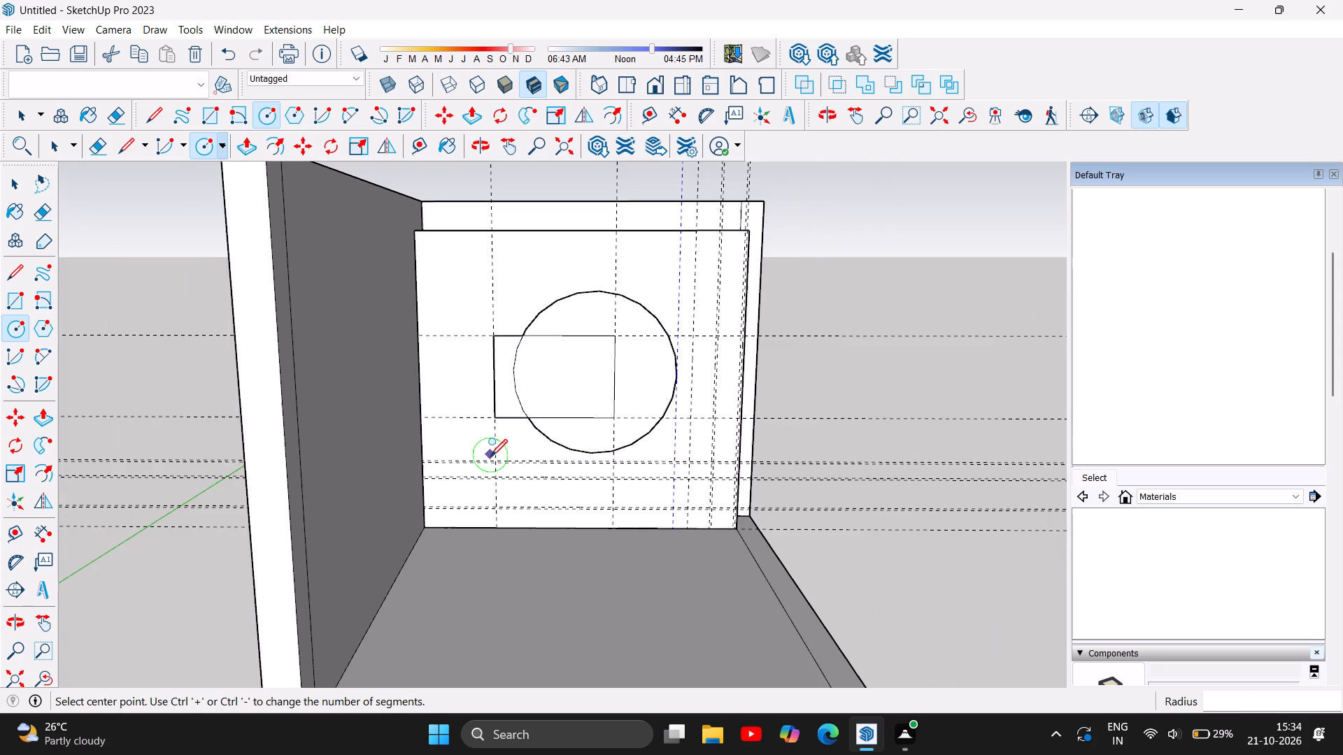
scroll(652, 479, "up", 2)
scroll(593, 441, "up", 1)
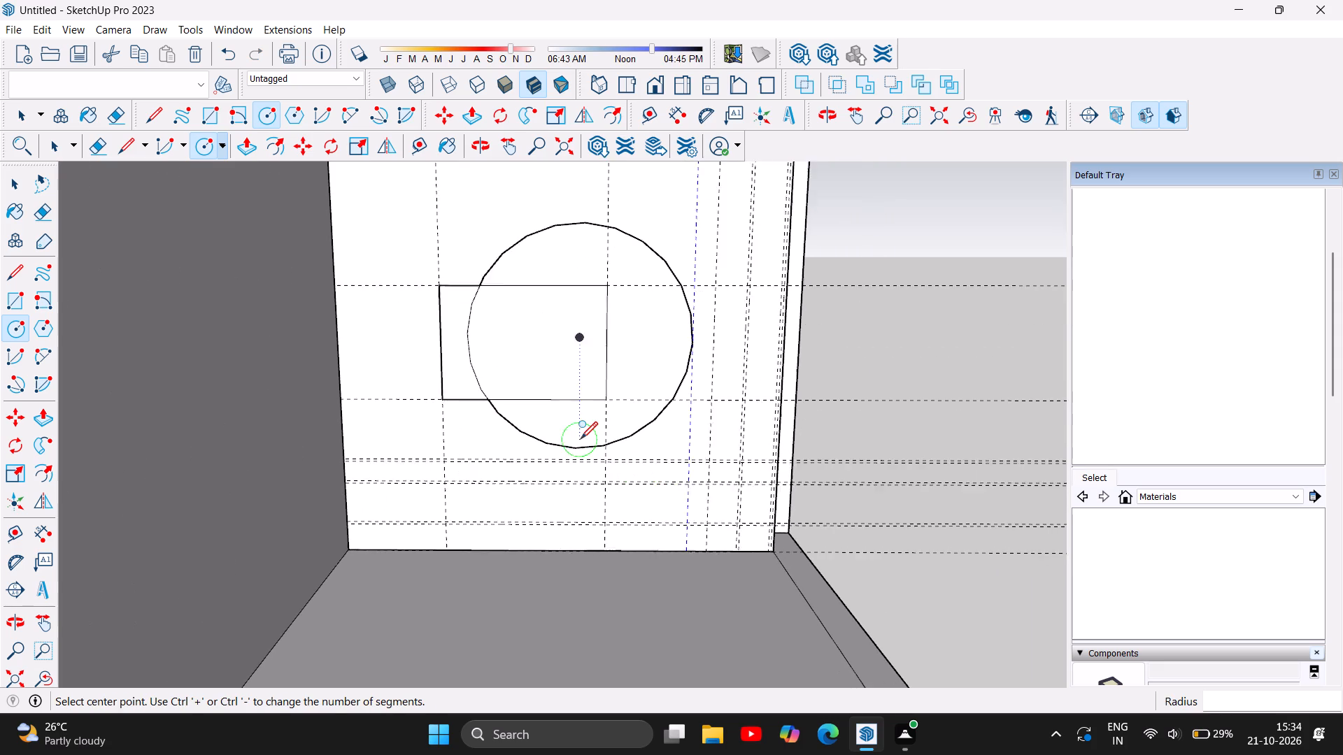
scroll(581, 438, "up", 3)
scroll(690, 515, "down", 2)
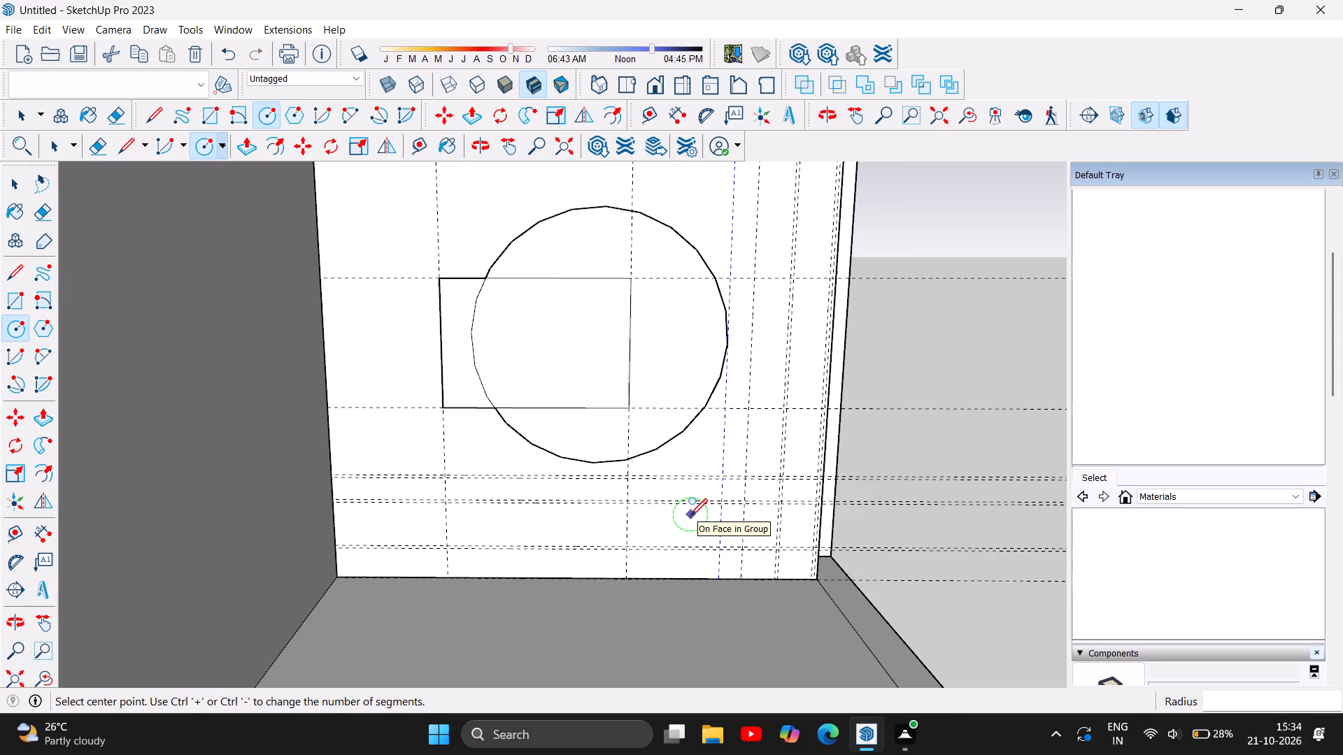
scroll(611, 430, "up", 3)
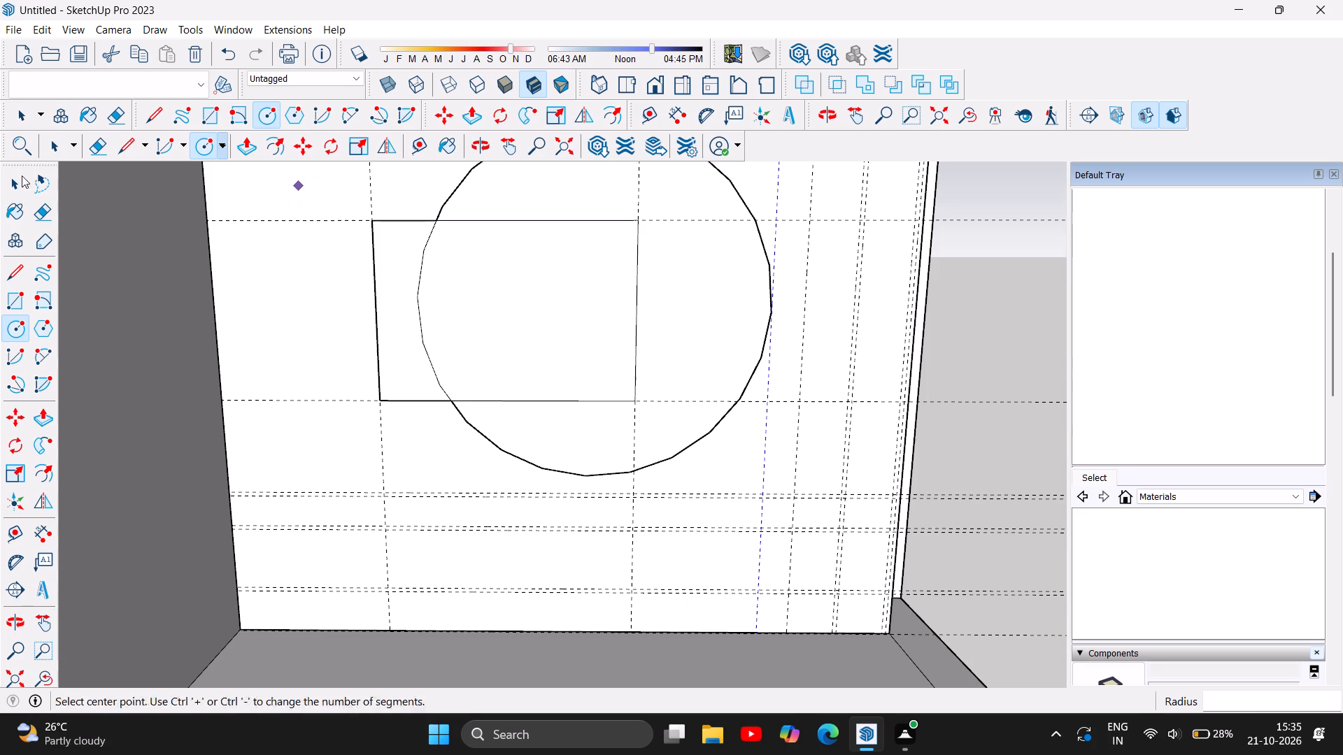
left_click(10, 189)
left_click(419, 278)
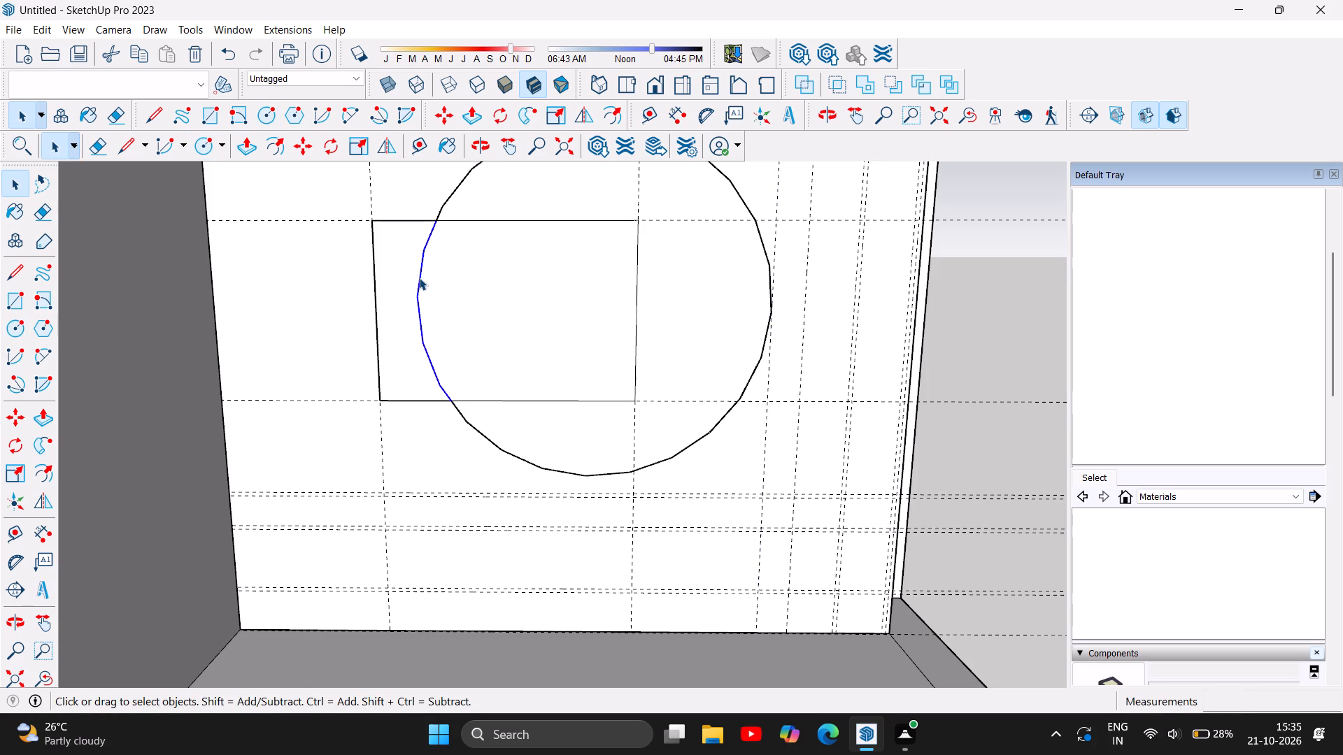
key("Delete")
Examine the combined rectangle and circle outline against the guides on the front face.
scroll(576, 391, "down", 7)
scroll(612, 328, "up", 9)
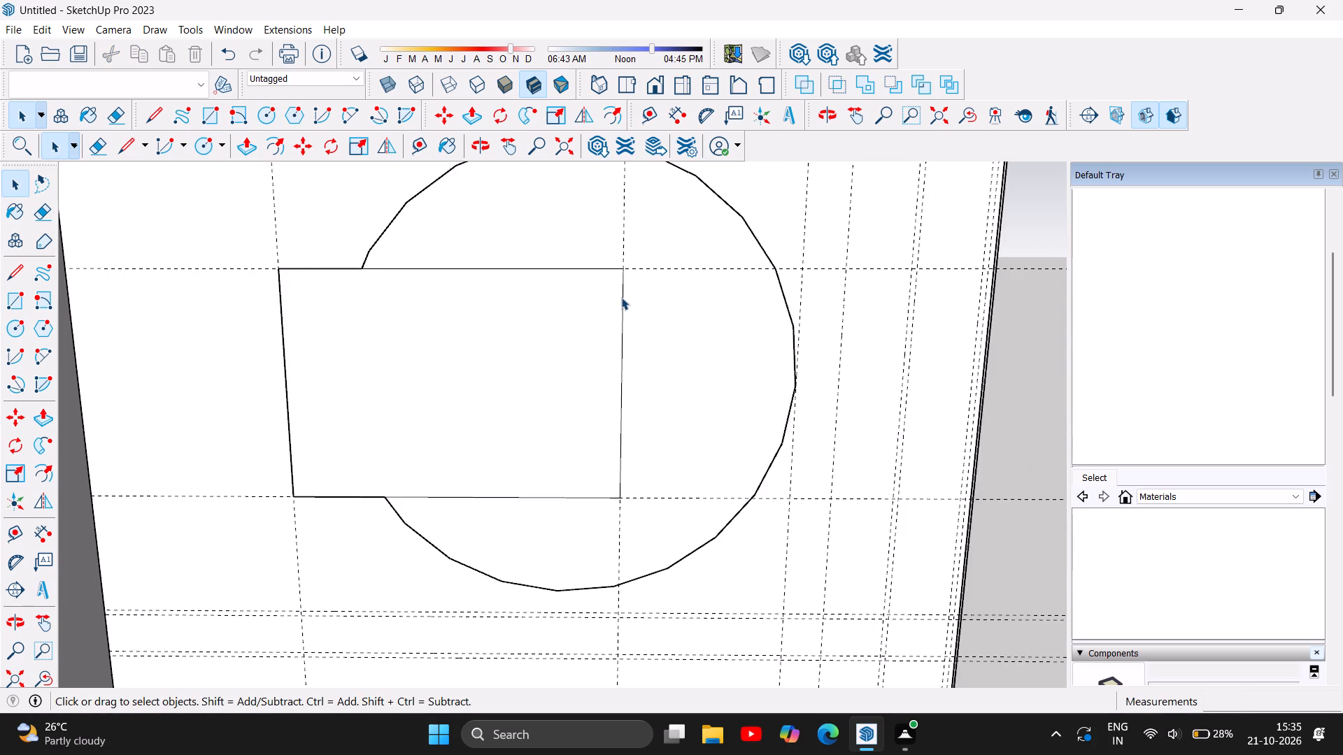
scroll(621, 297, "up", 5)
scroll(503, 388, "down", 6)
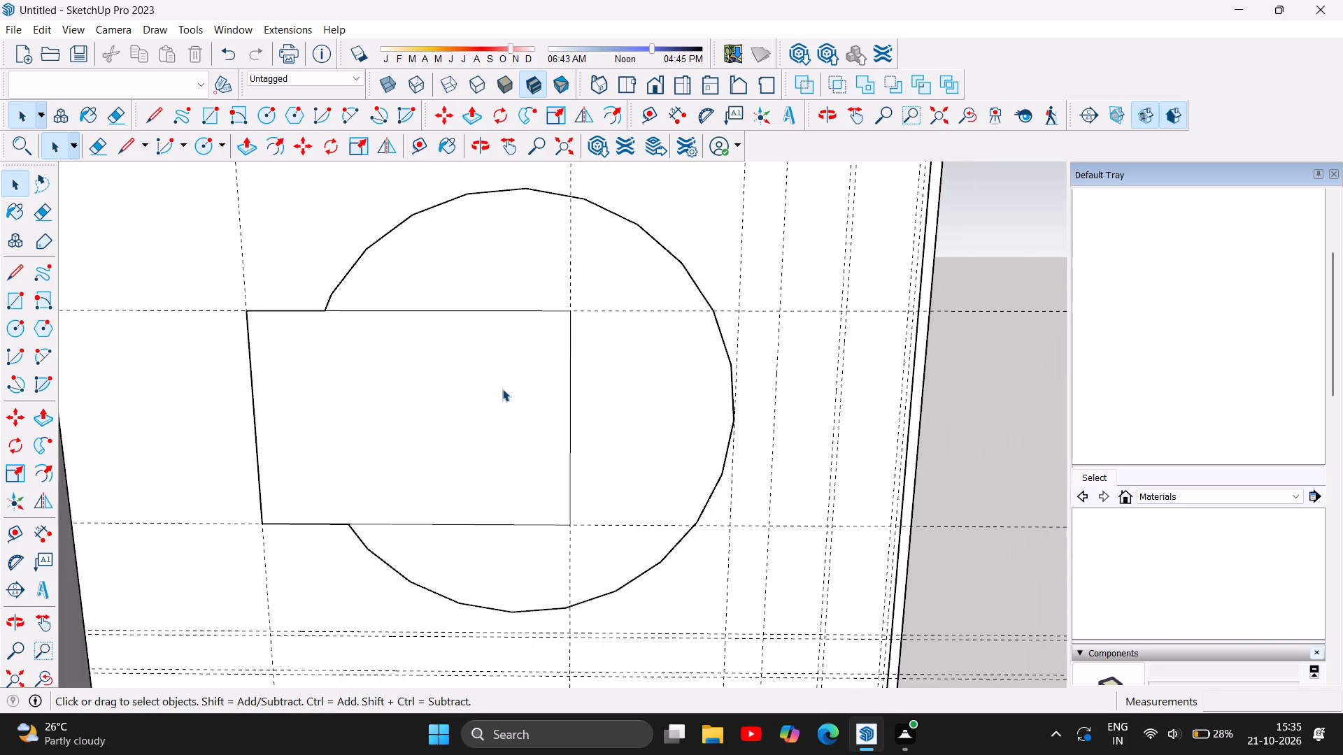
scroll(502, 389, "down", 12)
scroll(504, 389, "up", 3)
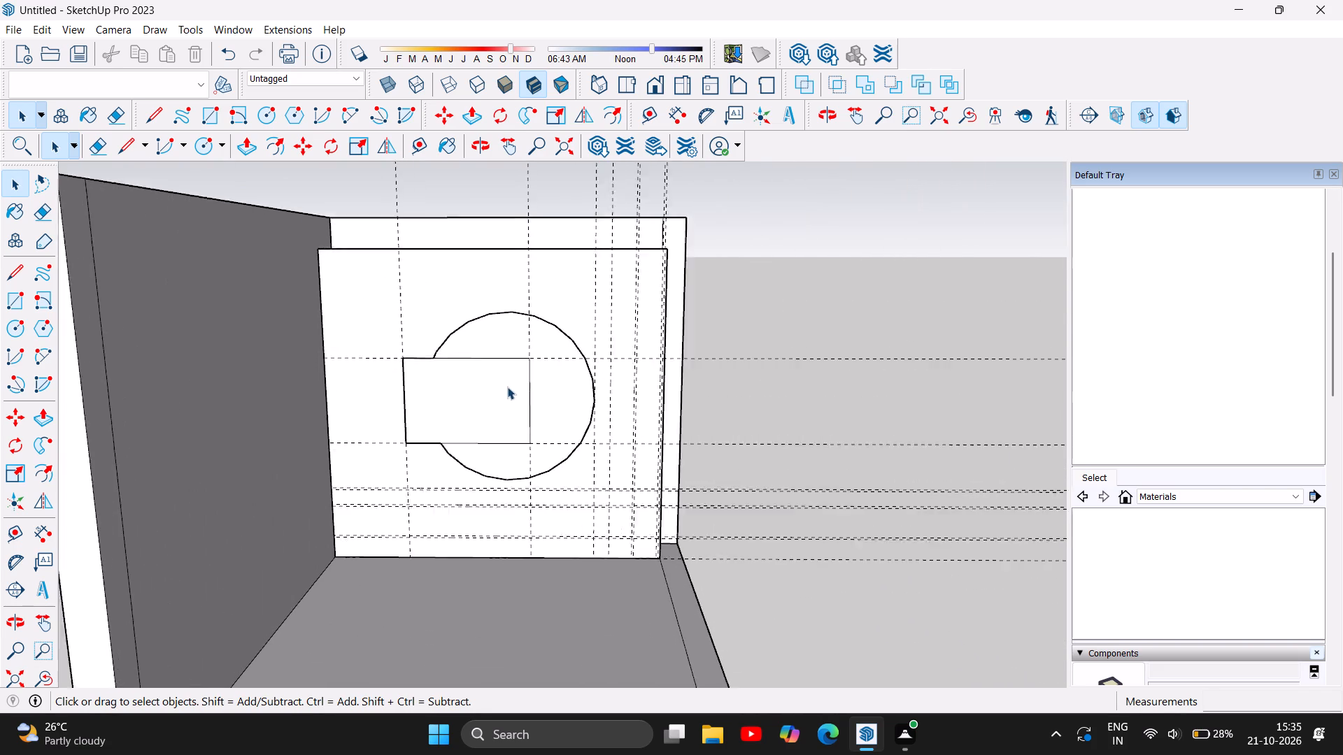
scroll(507, 387, "up", 2)
scroll(507, 387, "down", 5)
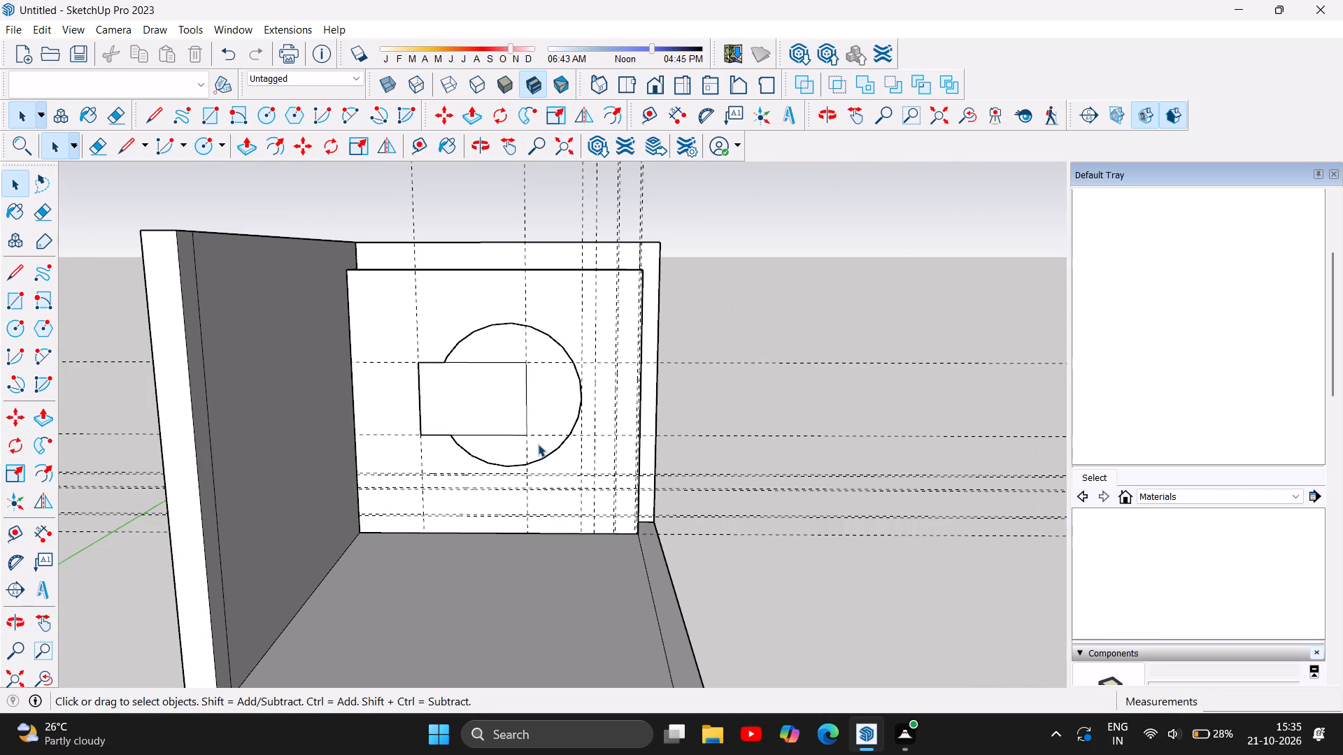
scroll(493, 480, "up", 5)
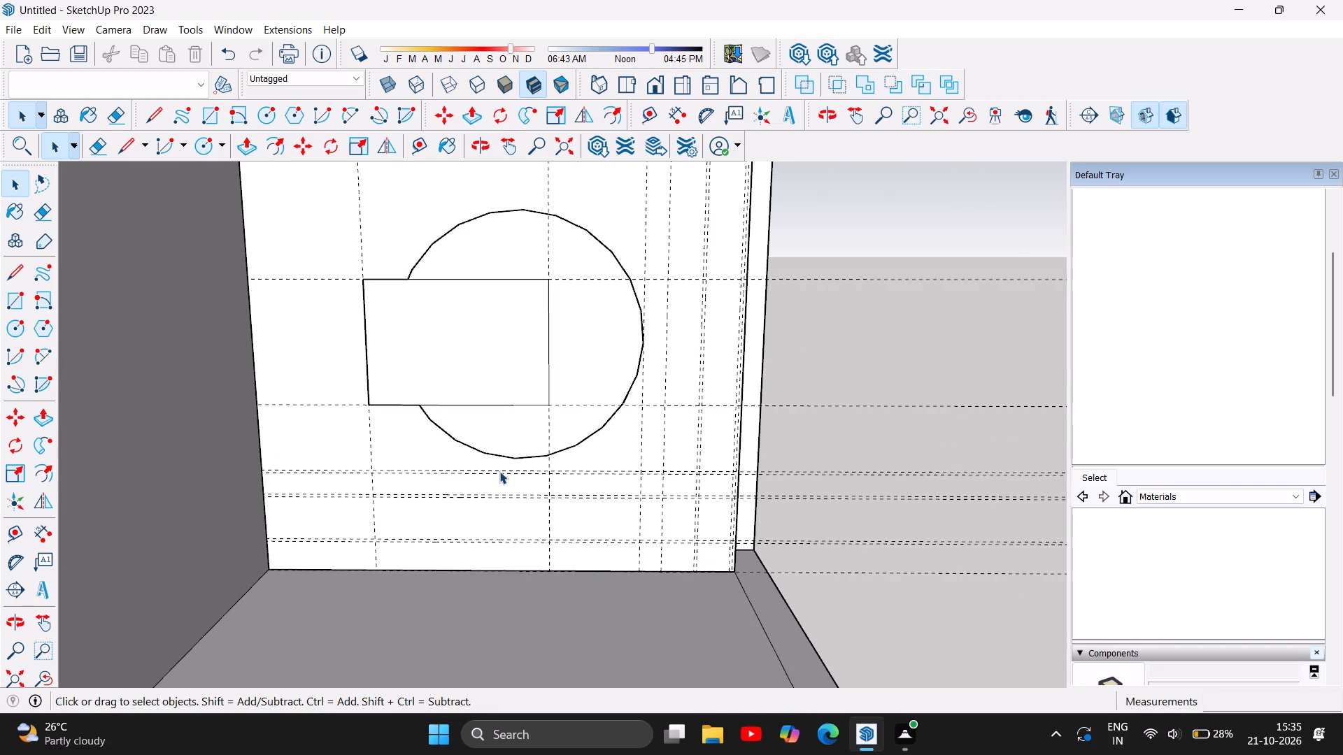
scroll(499, 471, "up", 1)
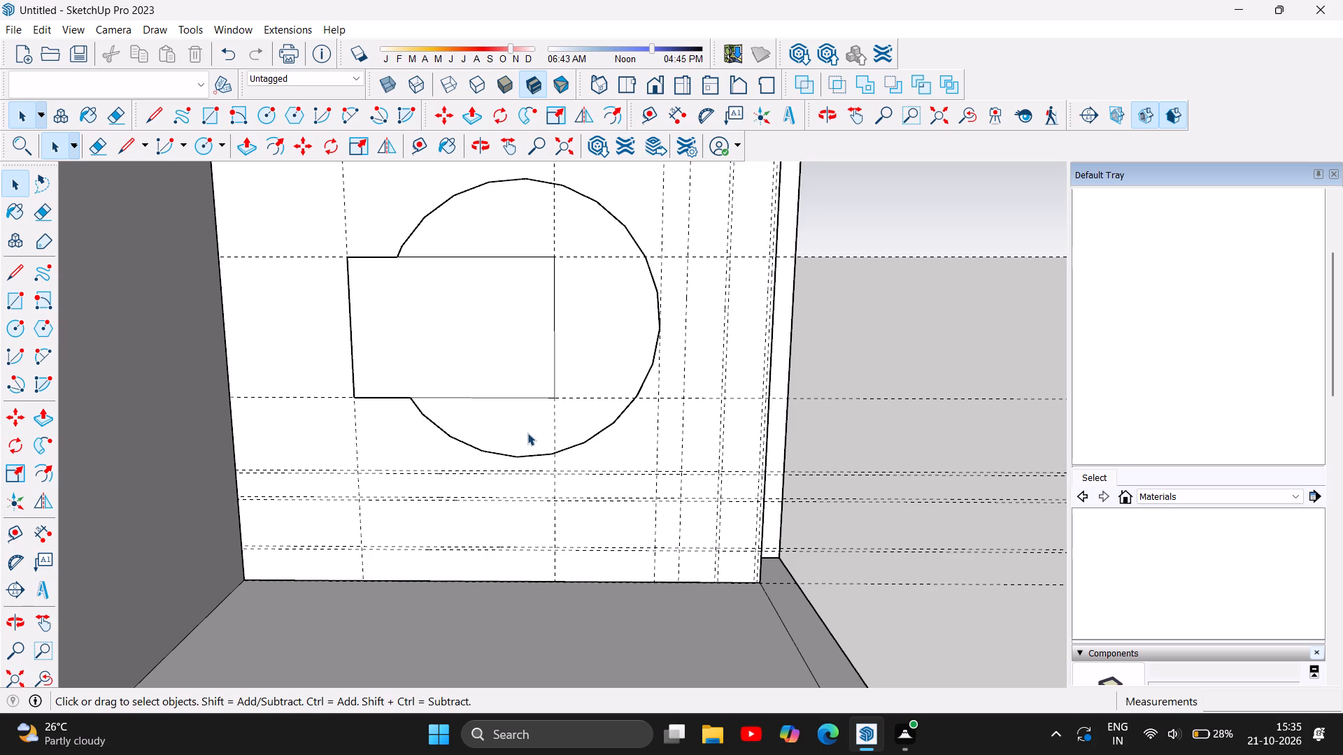
Delete the single vertical guide just to the right of the one touching the circle's right side.
scroll(698, 251, "up", 4)
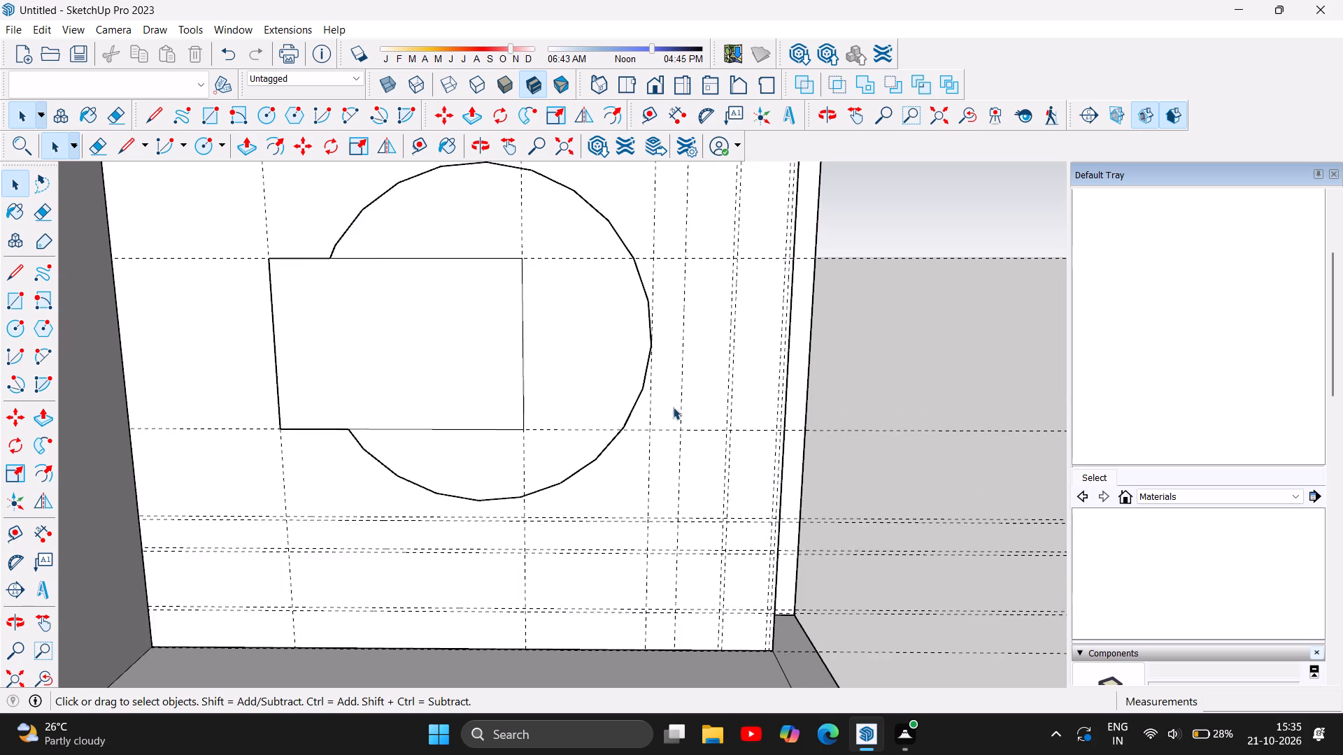
scroll(674, 409, "up", 3)
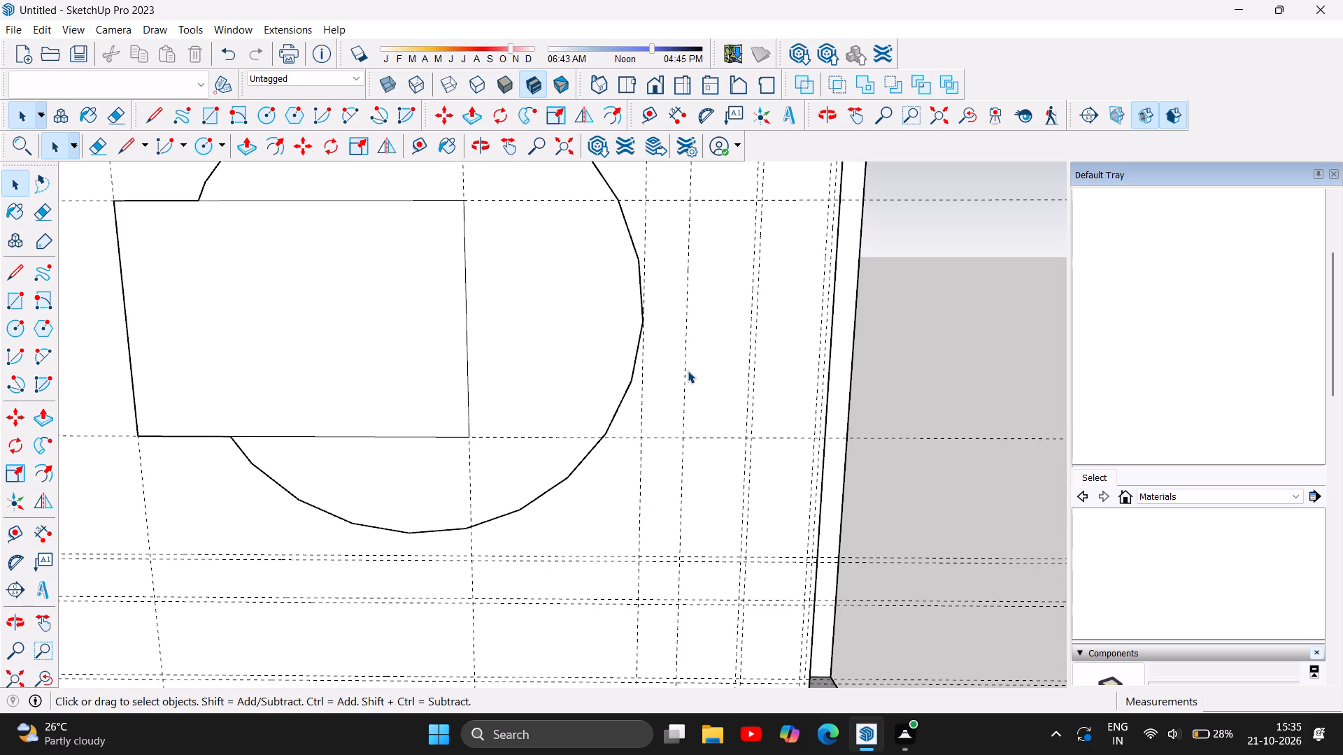
left_click(684, 371)
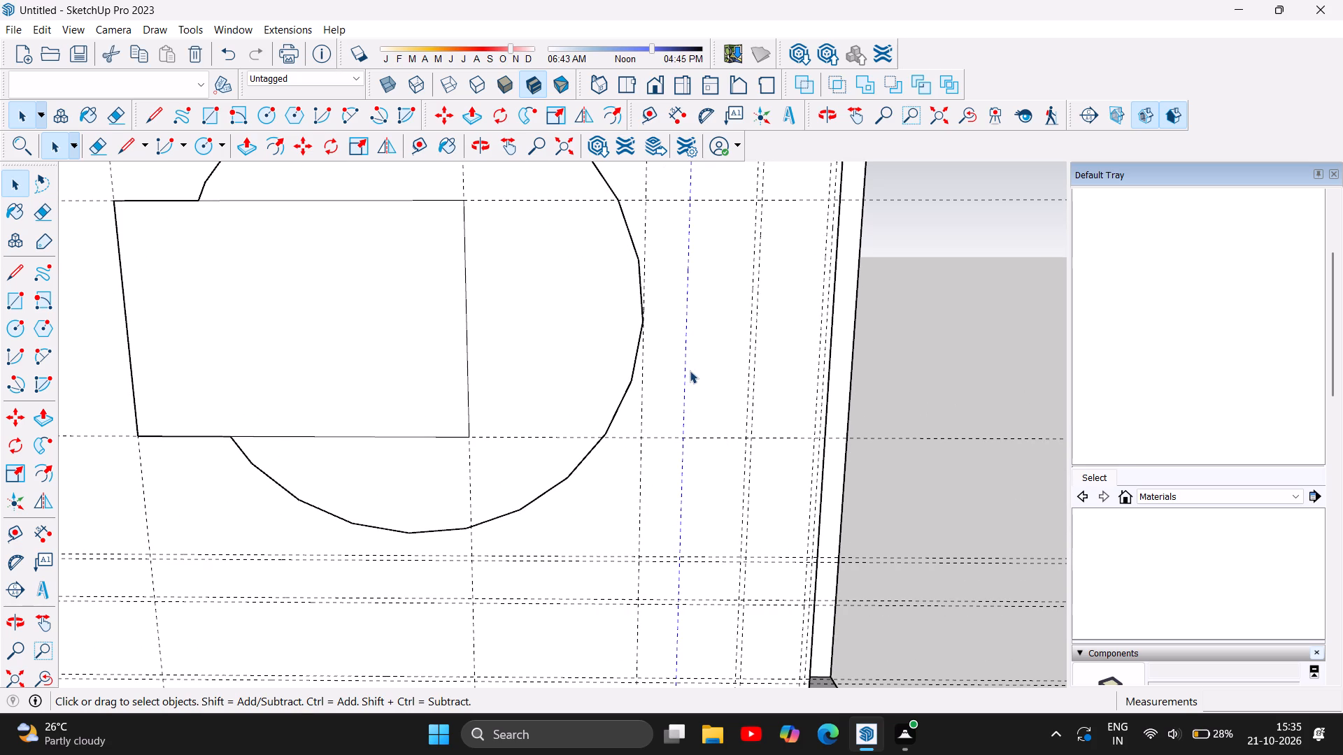
key("Delete")
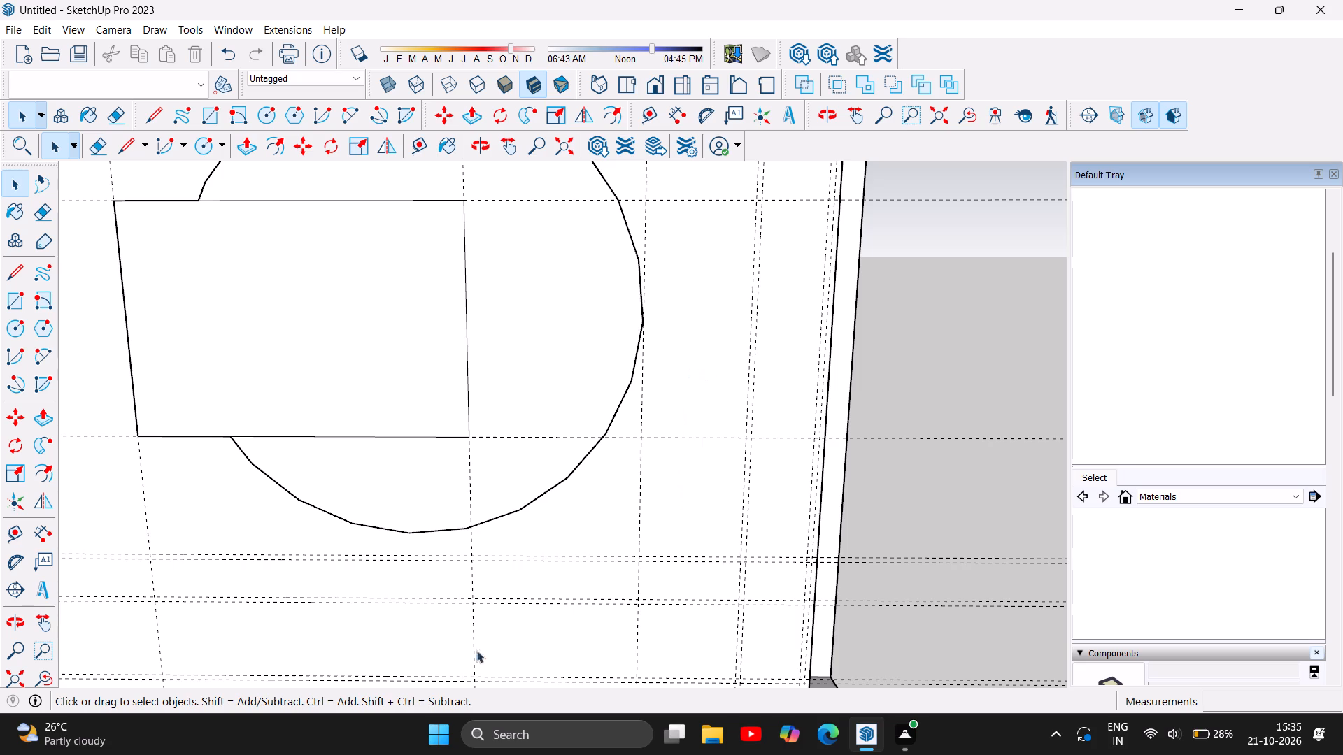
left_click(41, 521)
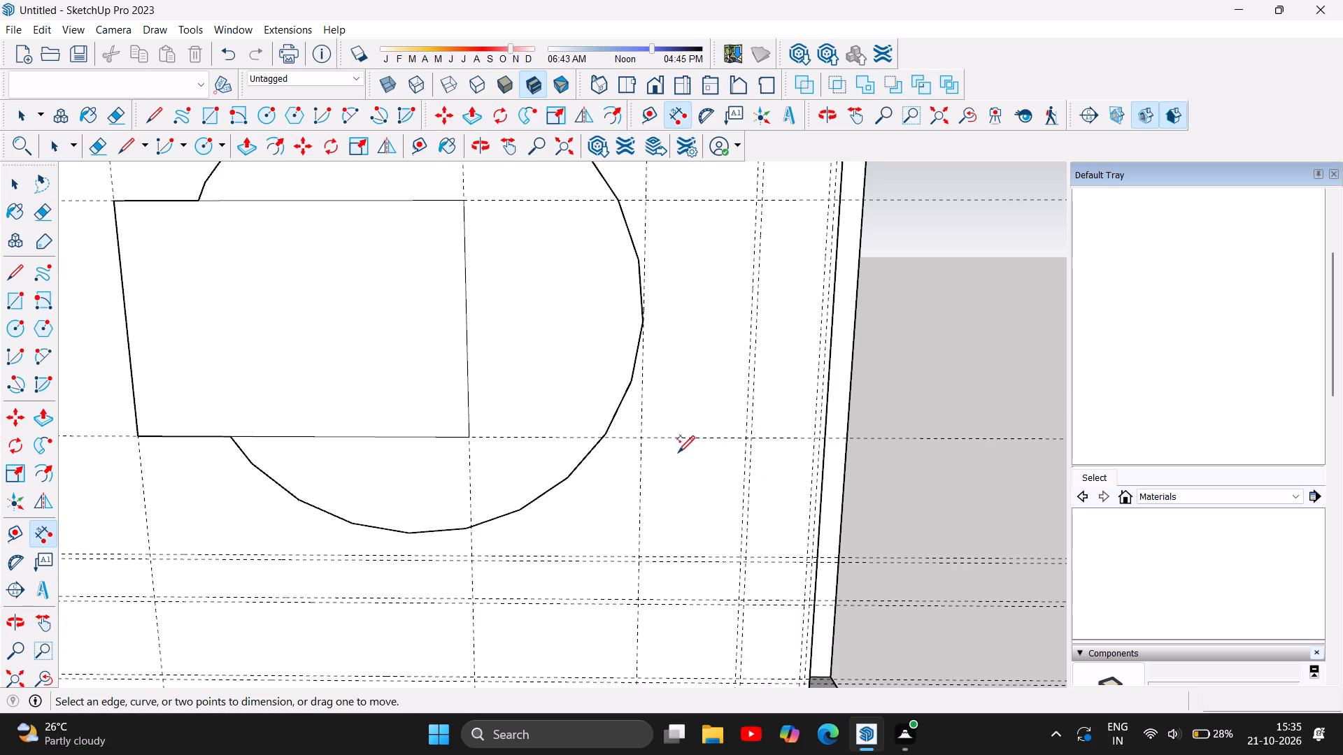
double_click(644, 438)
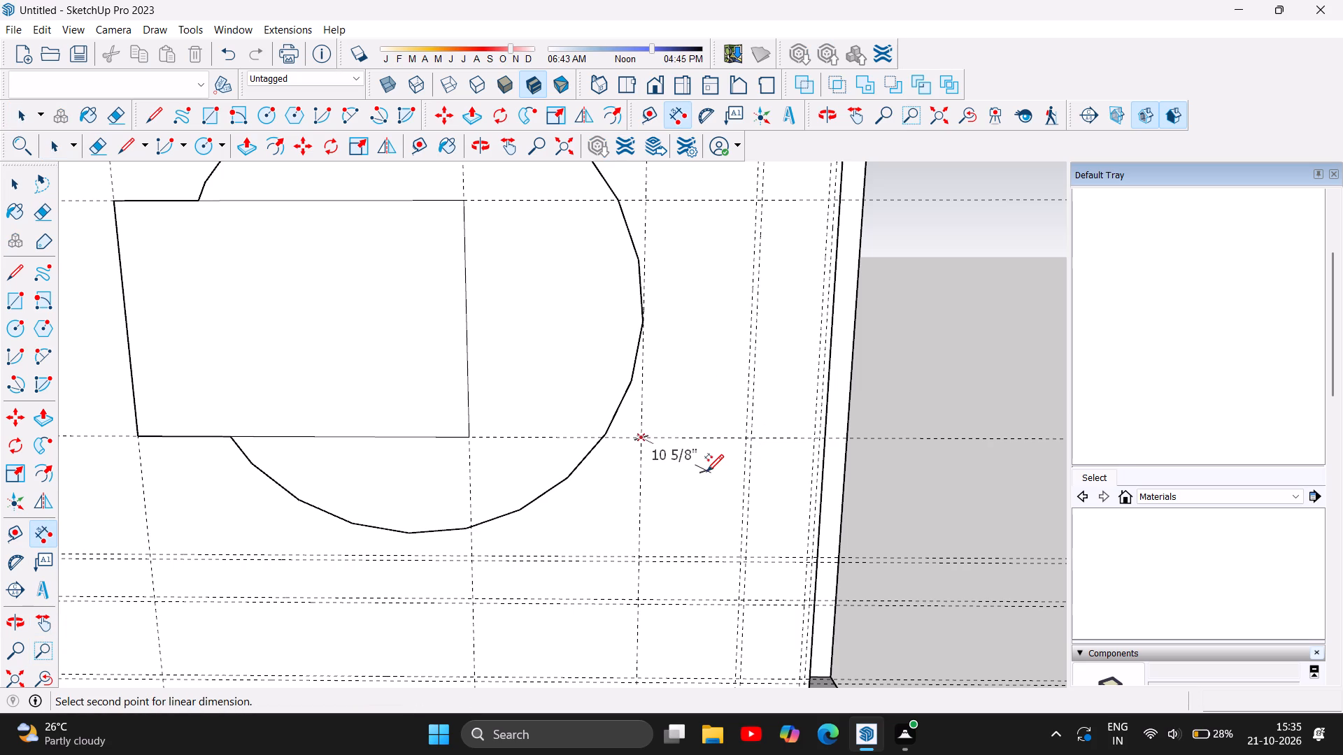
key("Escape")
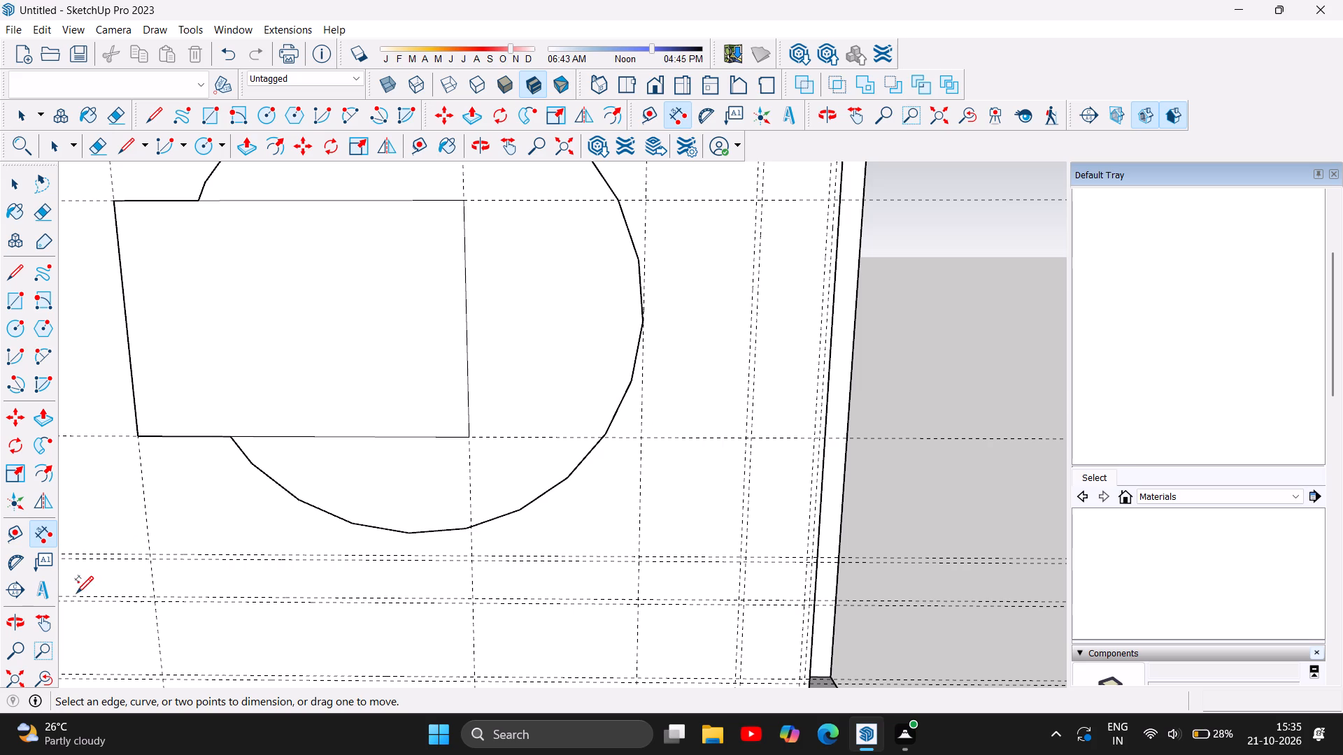
Place a vertical guide 0.75" to the right of the guide touching the circle's right side.
key("t")
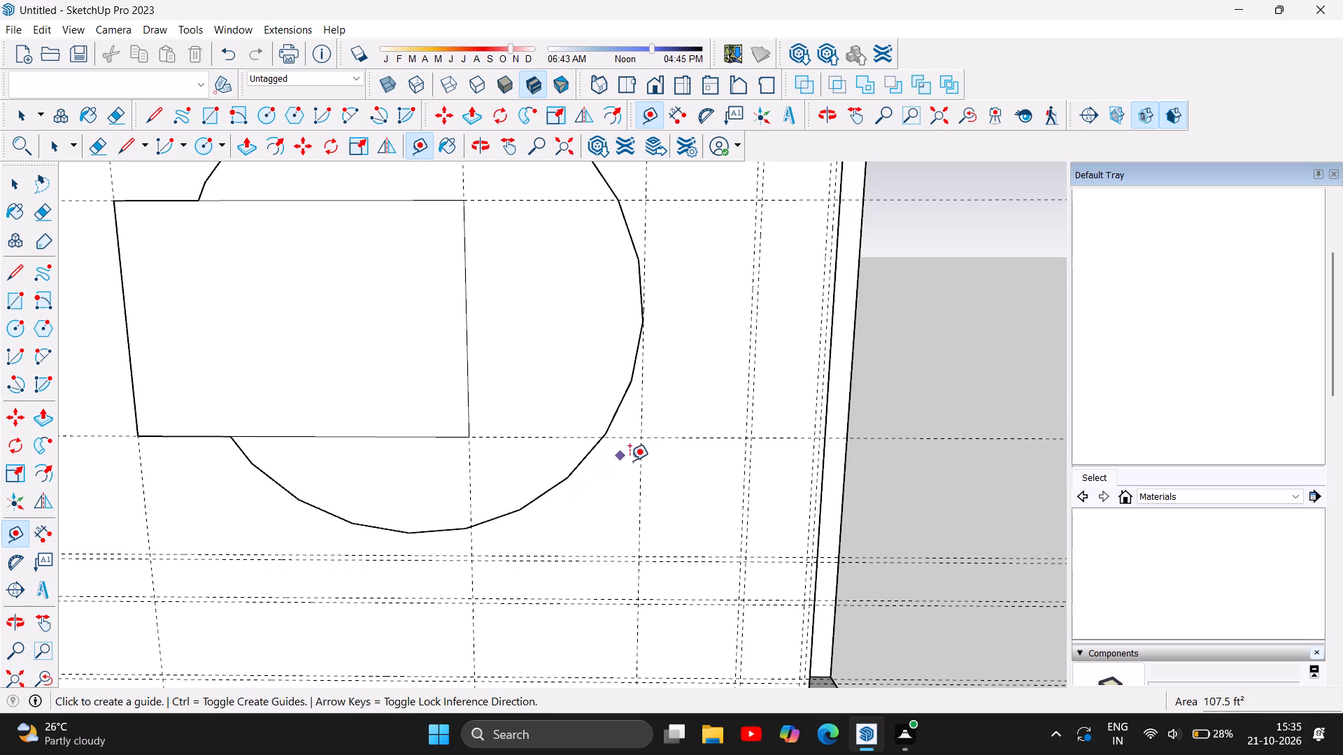
left_click(643, 459)
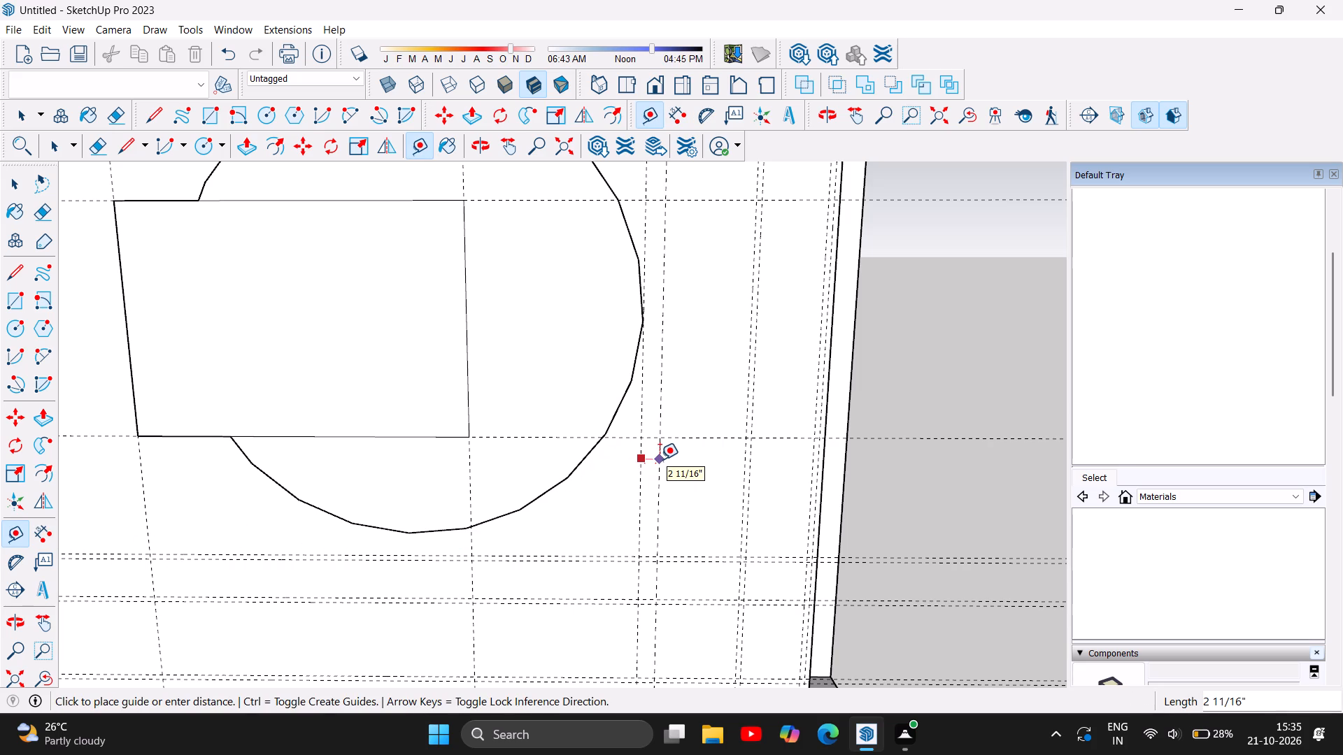
type("0.75")
key("Return")
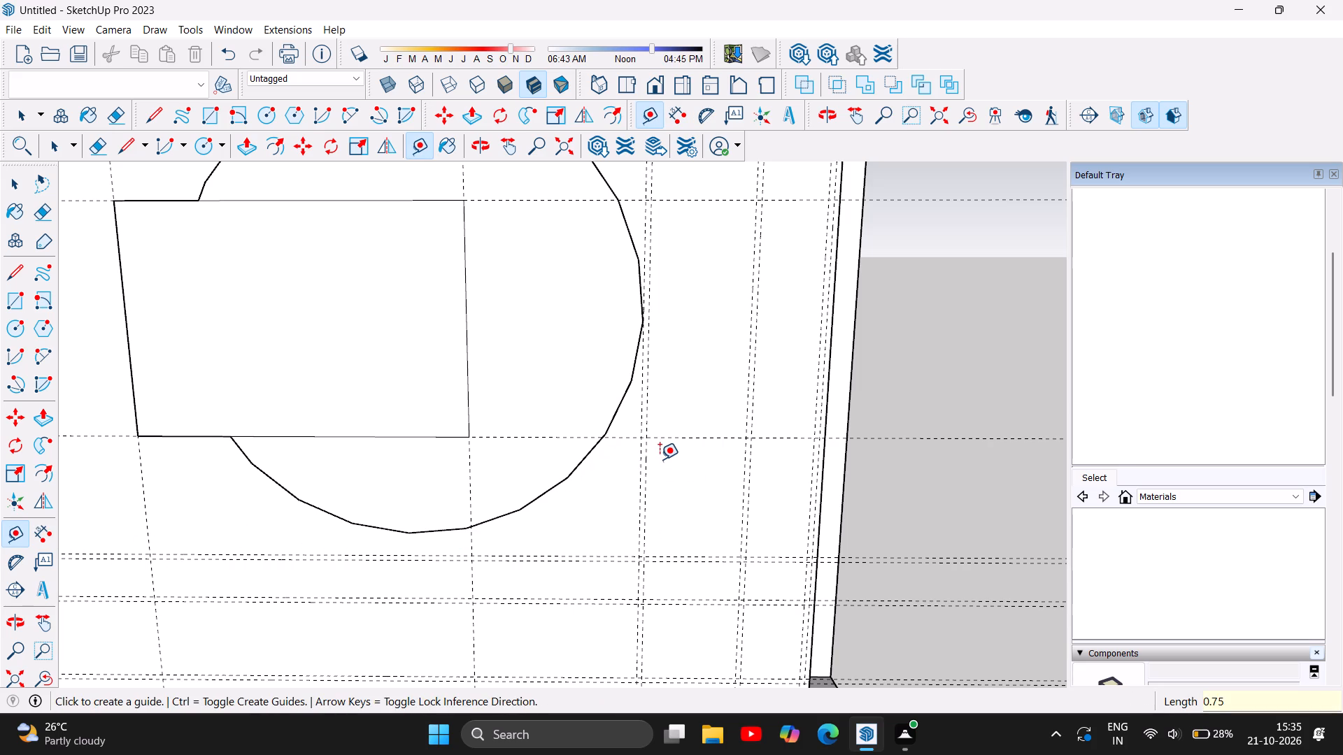
Place a shelf guide pair: one horizontal guide 9" above the upper guide of the pair just below the circle, and another 0.5" higher.
scroll(660, 459, "down", 4)
scroll(710, 561, "down", 5)
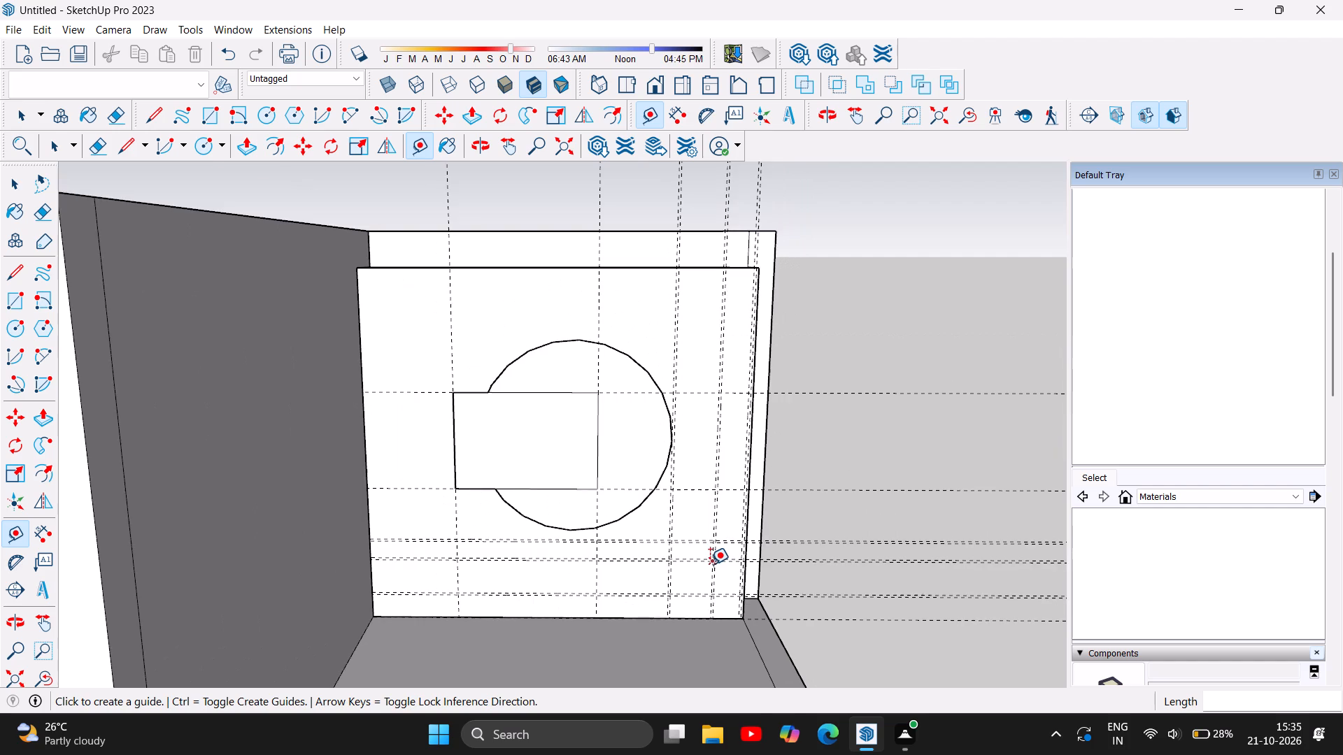
scroll(770, 516, "up", 4)
scroll(789, 409, "down", 2)
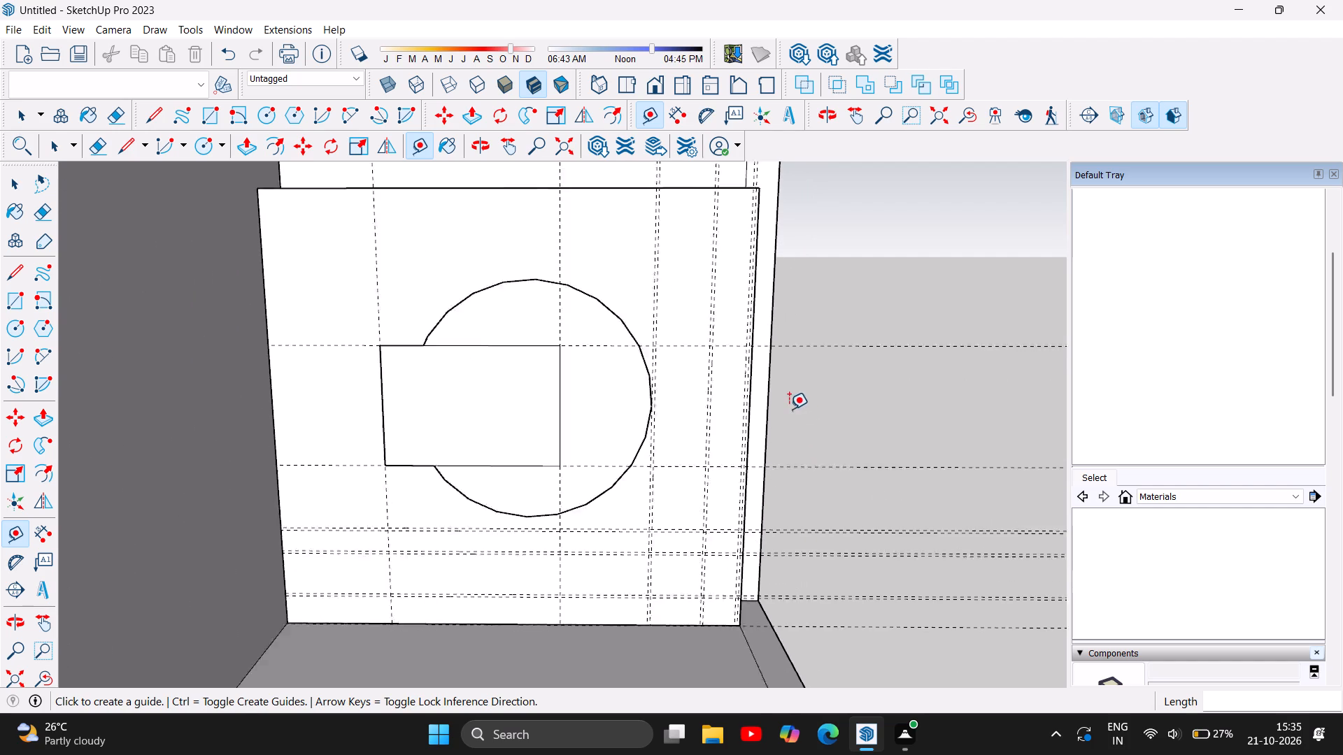
scroll(789, 409, "down", 2)
scroll(637, 556, "up", 2)
scroll(711, 505, "up", 4)
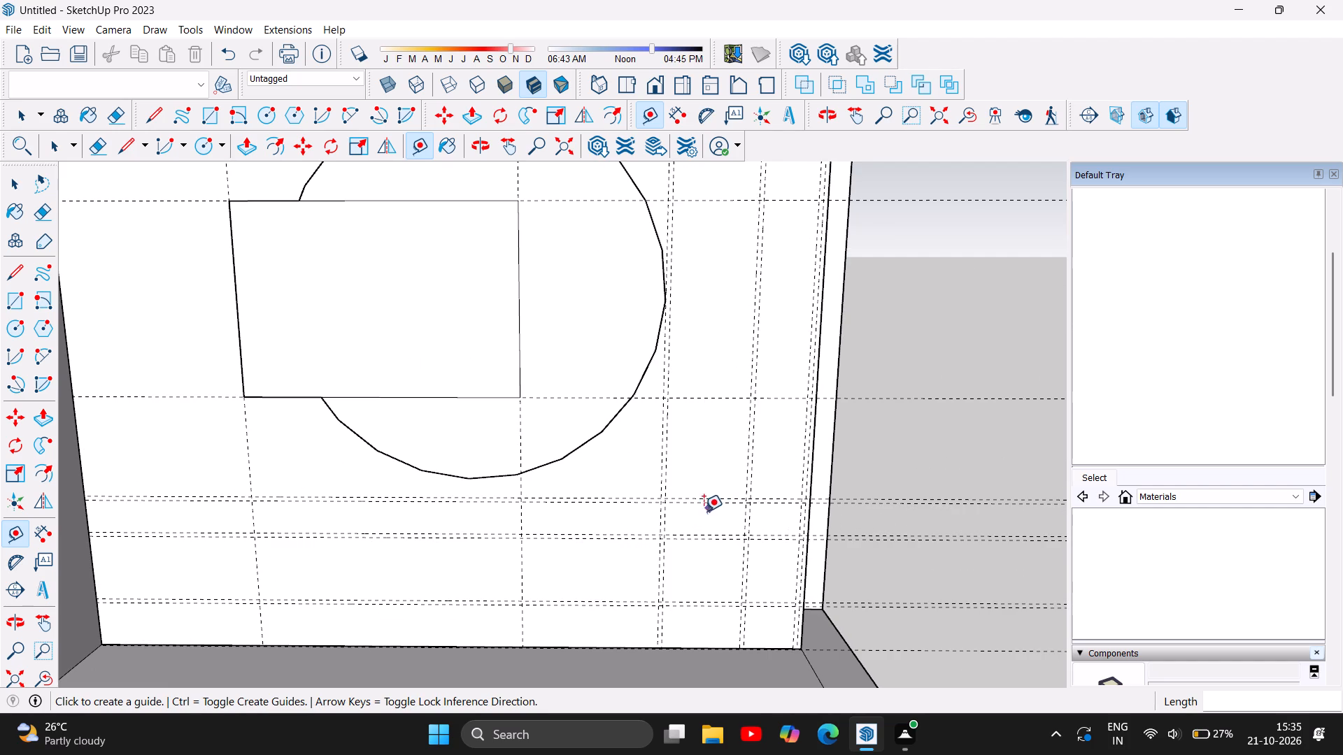
scroll(708, 539, "down", 2)
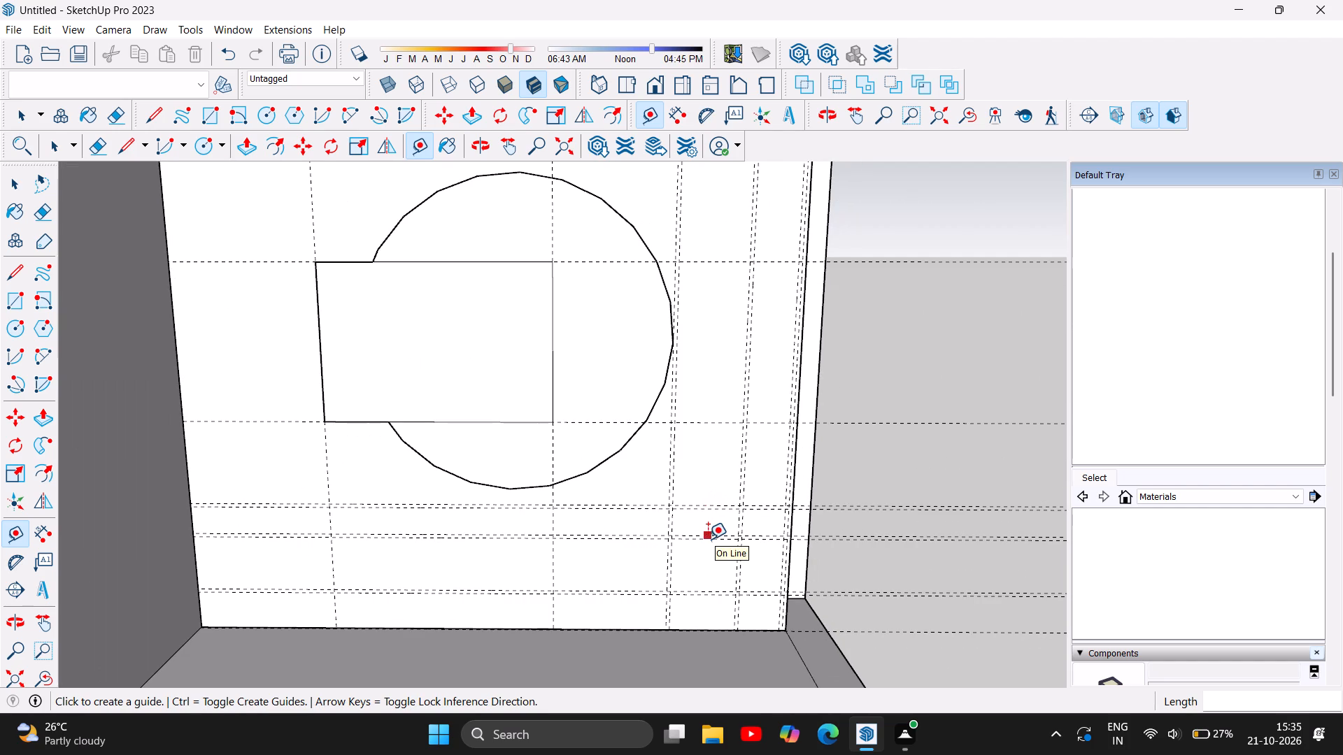
scroll(707, 547, "down", 3)
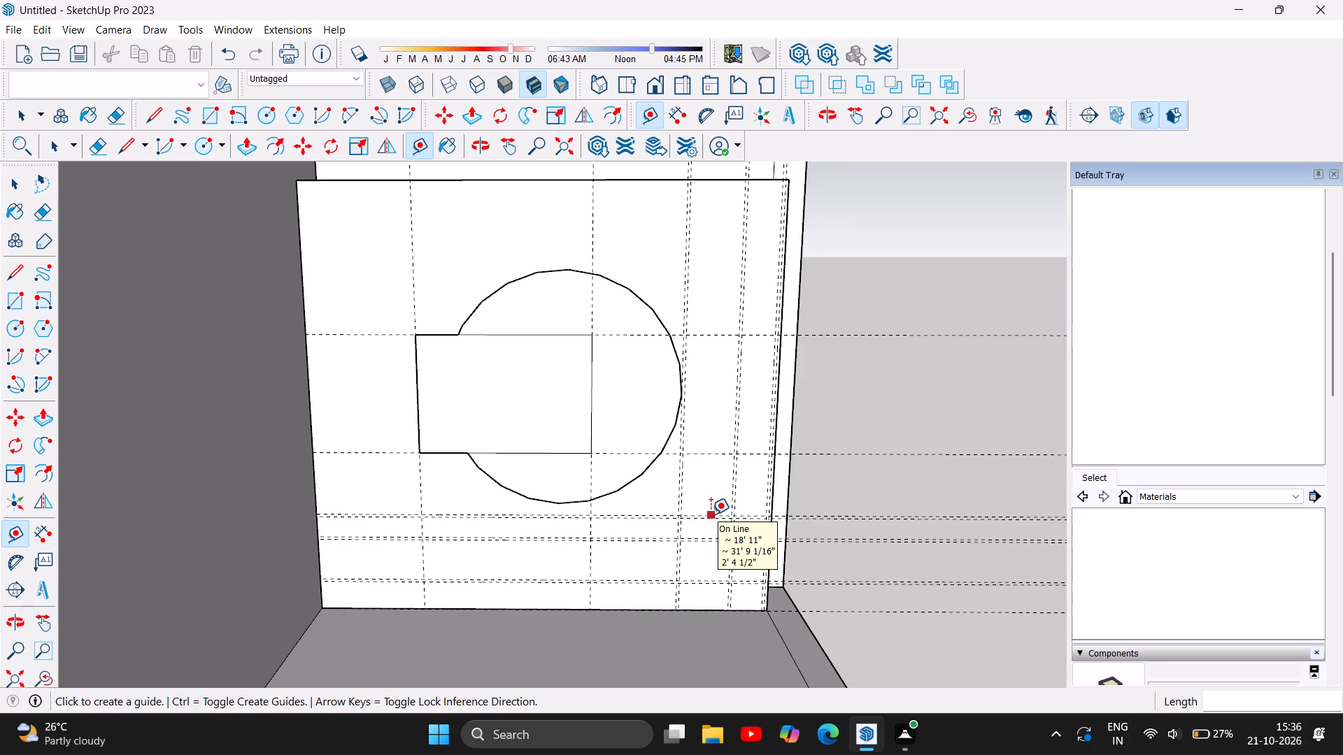
scroll(711, 515, "up", 5)
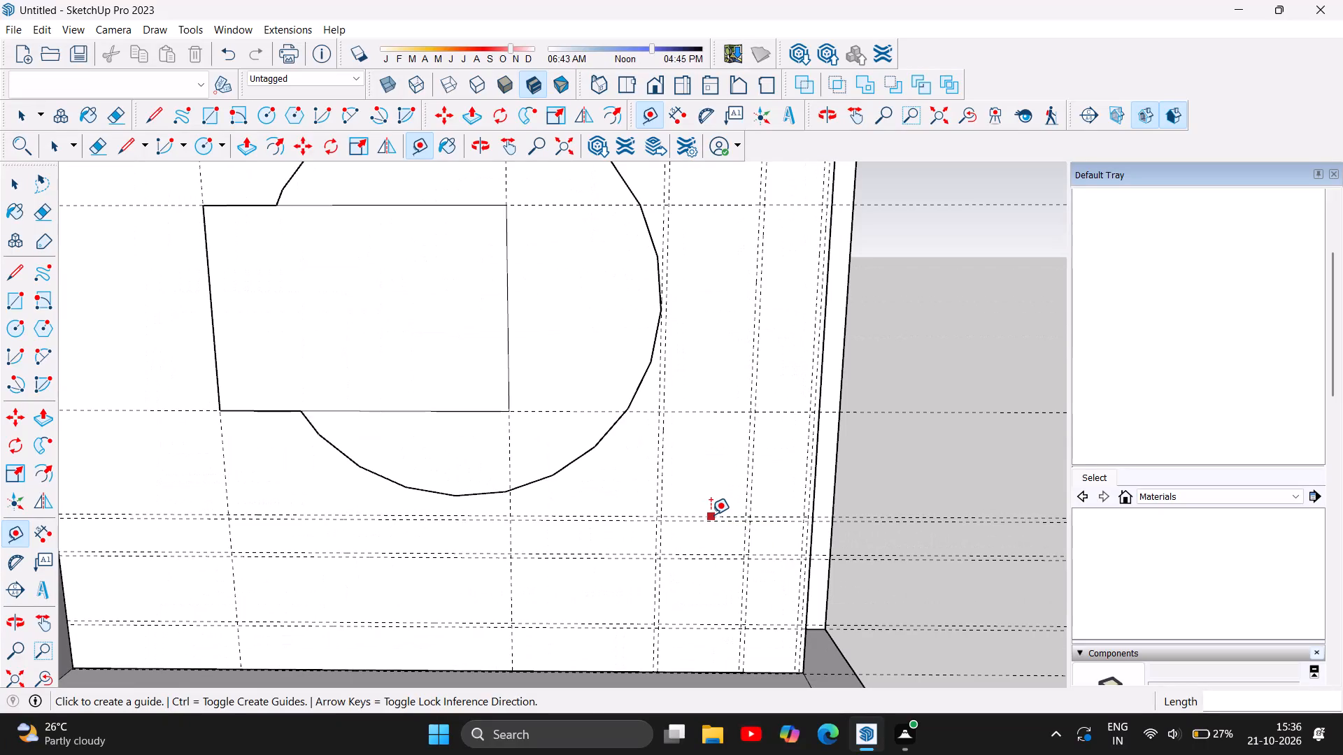
left_click(711, 515)
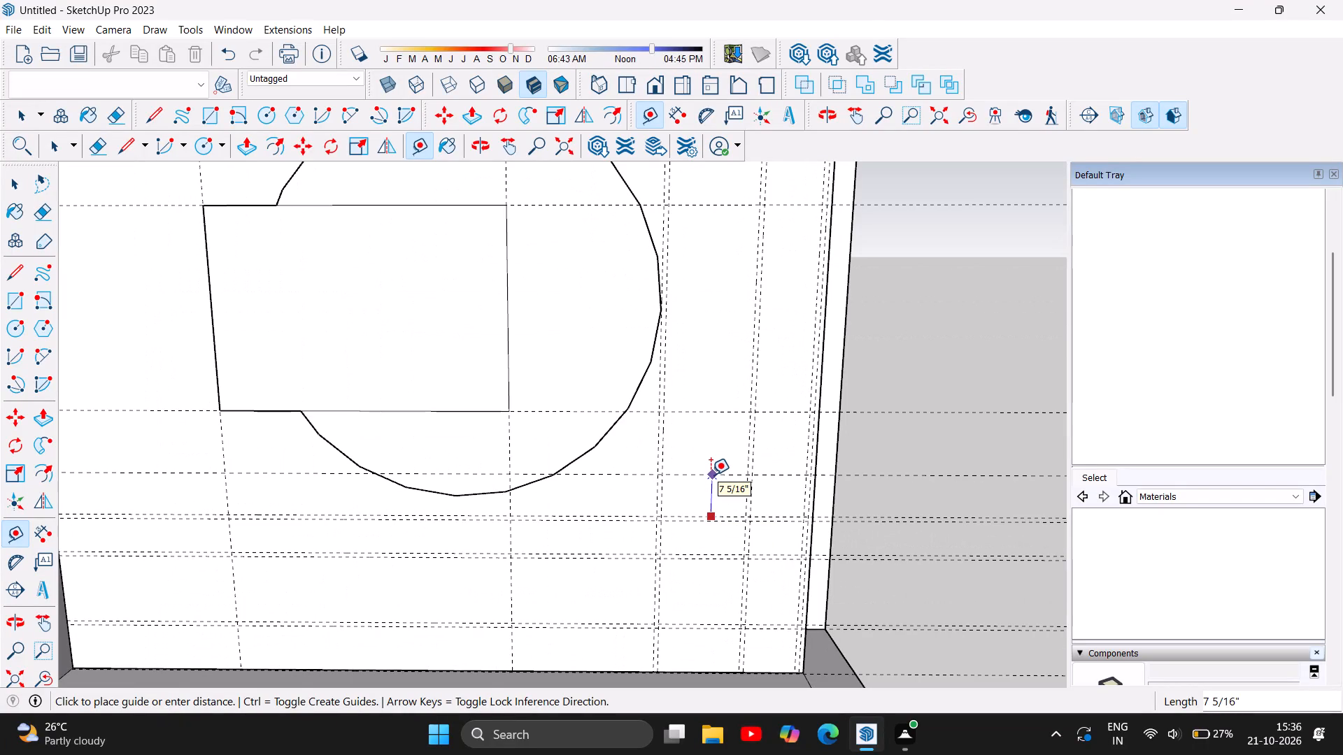
key("9")
key("Return")
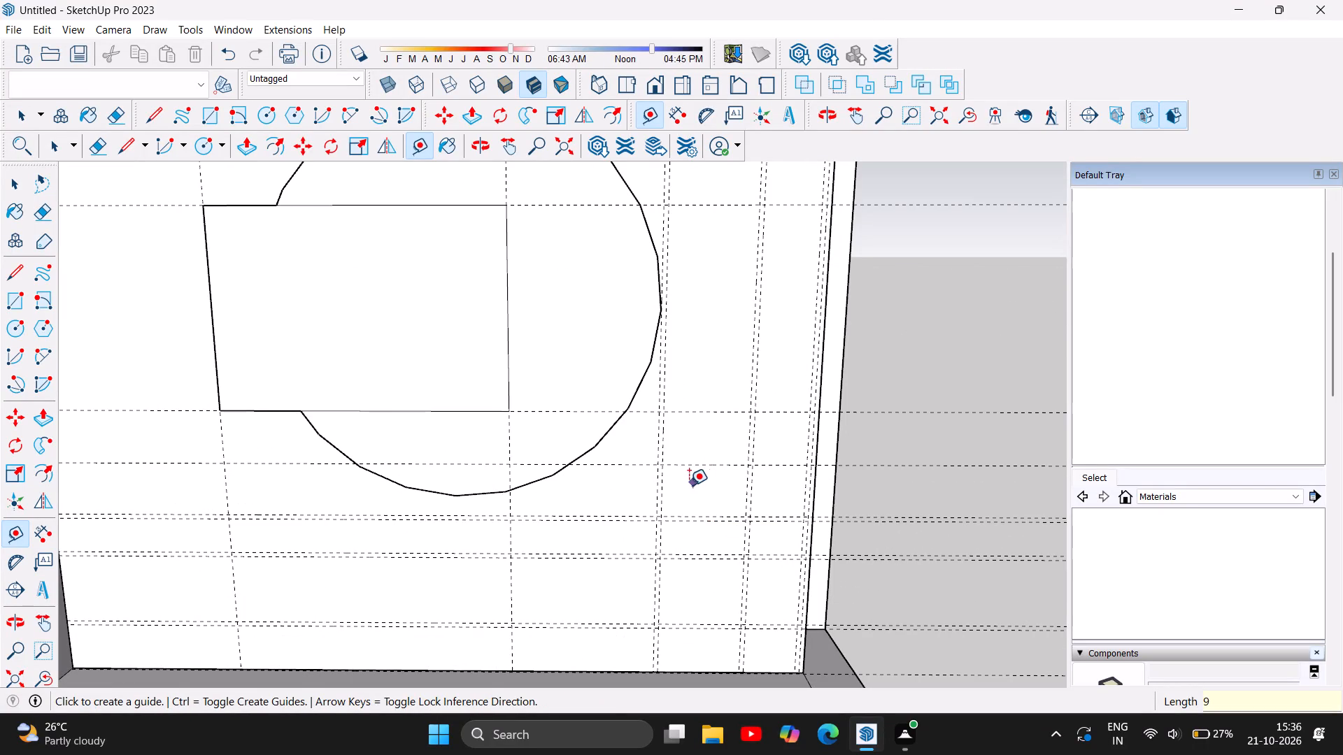
left_click(707, 464)
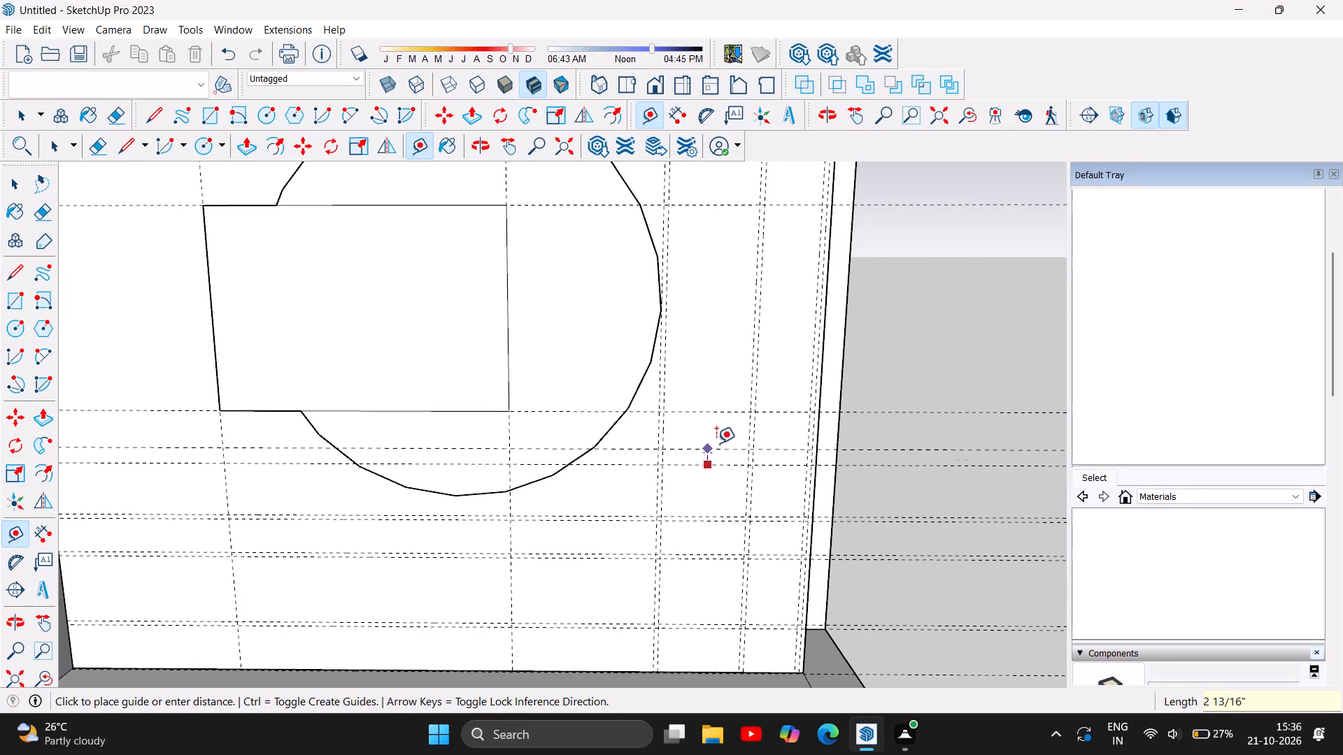
type("0.5")
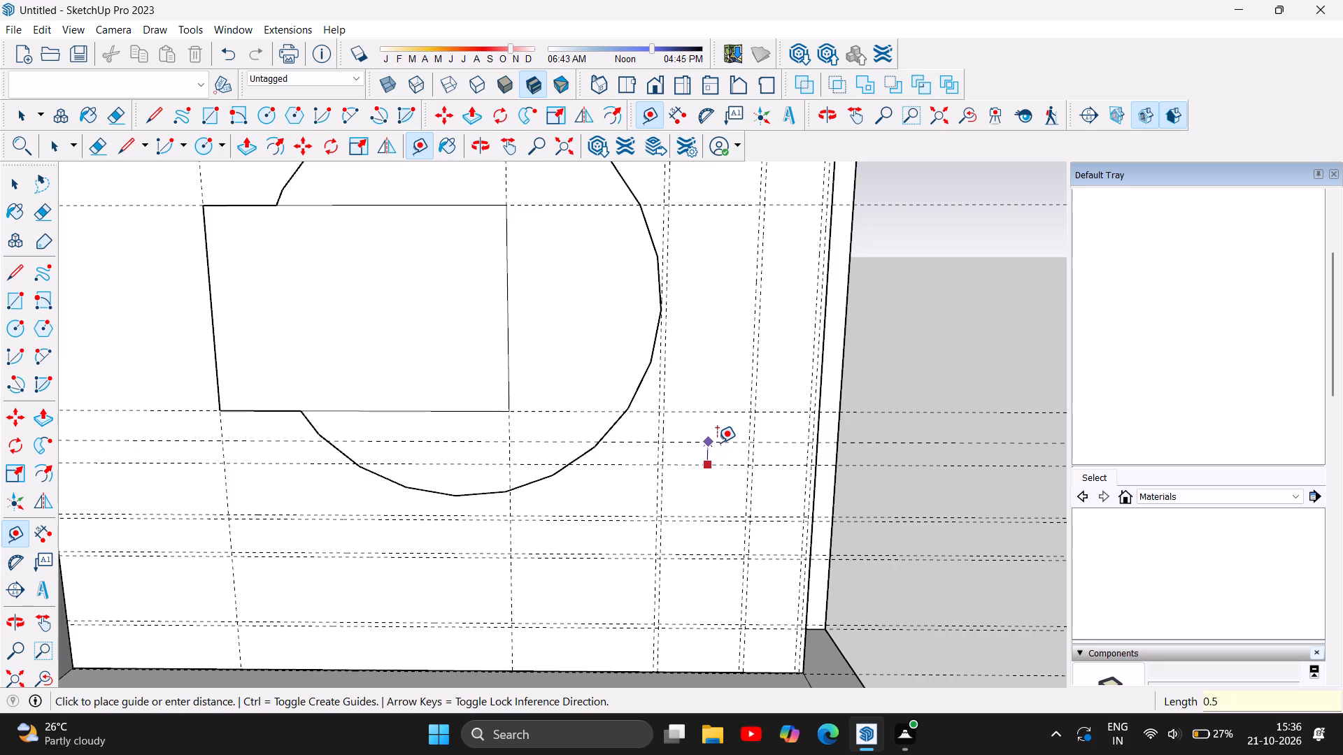
key("Return")
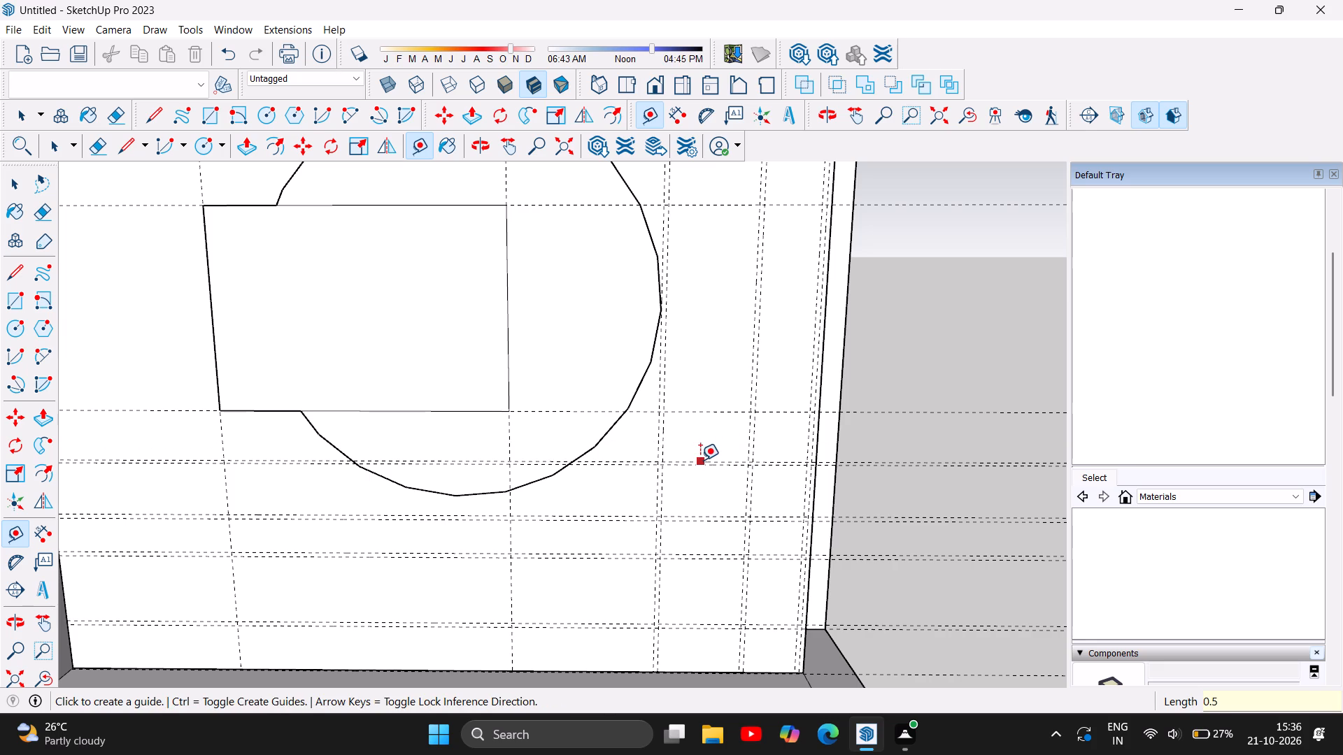
Place a horizontal guide 9" above the upper guide of the new pair, near the rectangle's bottom edge.
left_click(700, 460)
key("0")
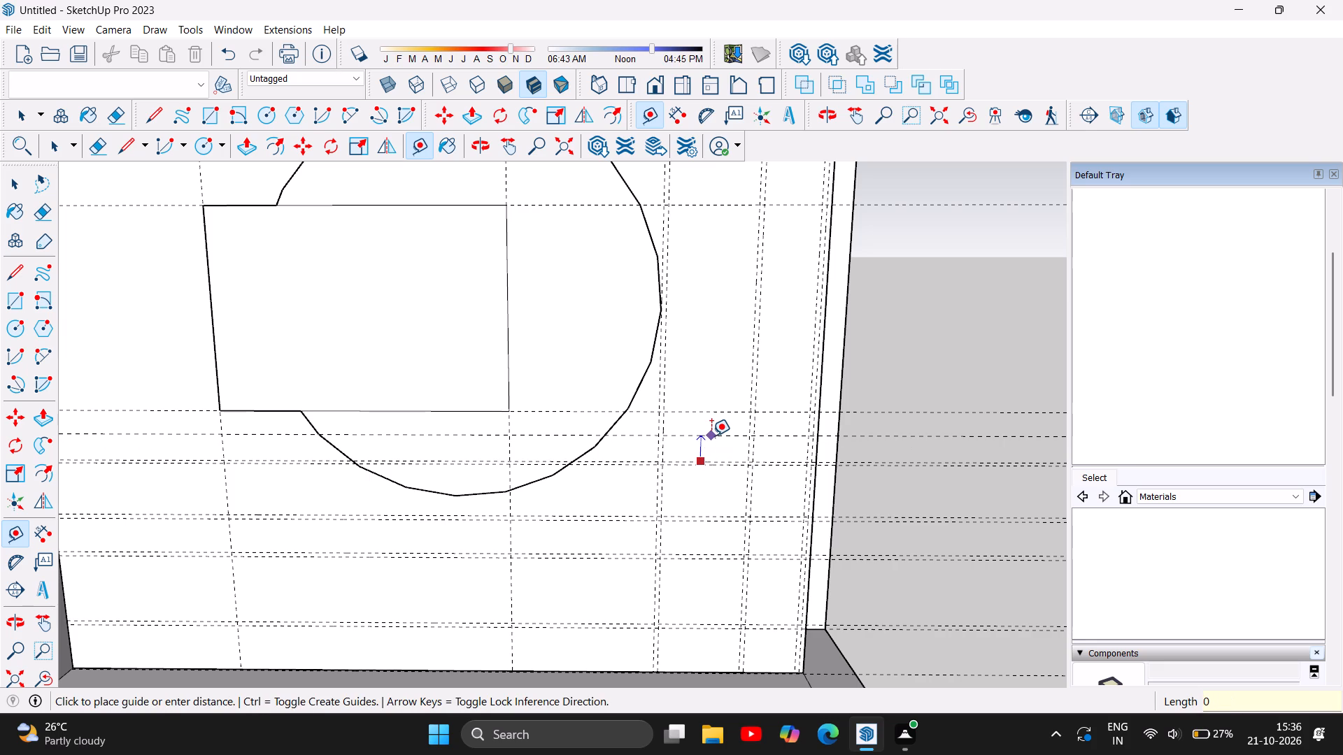
key("BackSpace")
key("9")
key("Return")
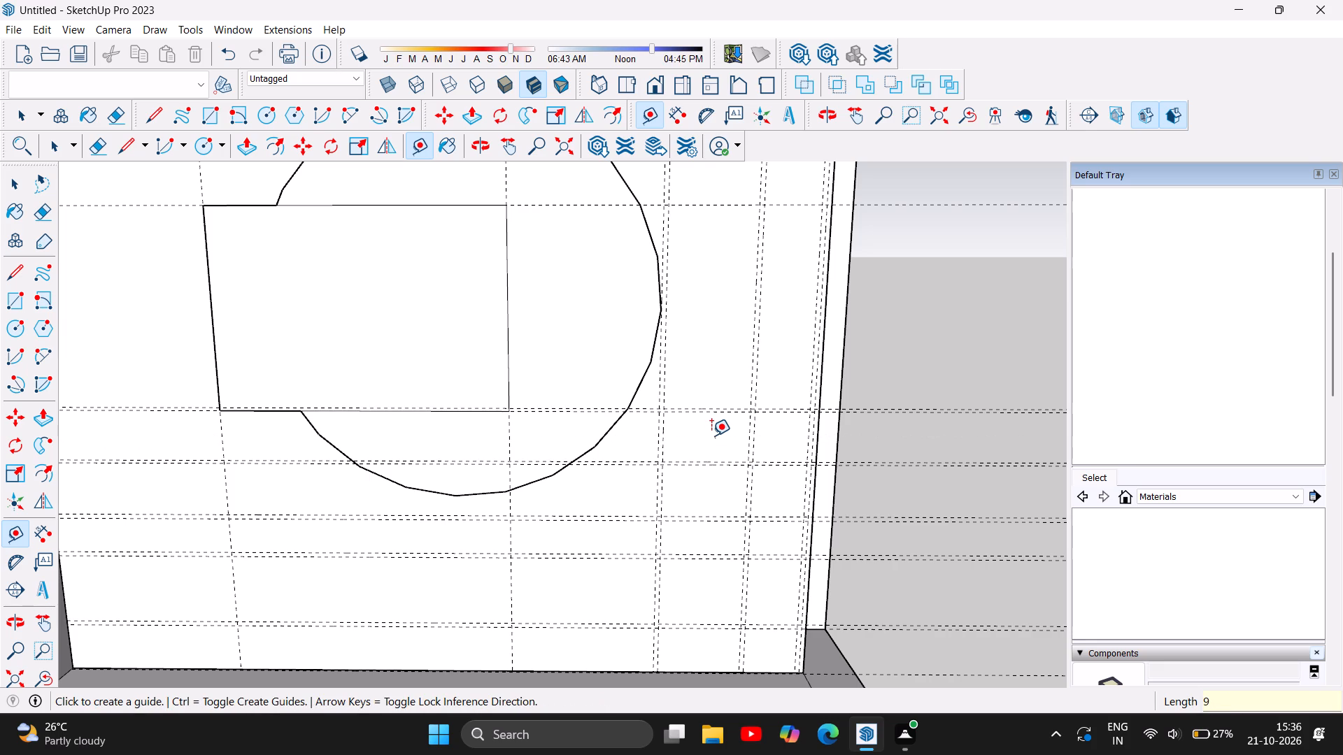
Place a shelf guide pair inside the rectangle's height: one guide 1' above the guide near its bottom edge, another 0.5" higher.
scroll(708, 406, "up", 3)
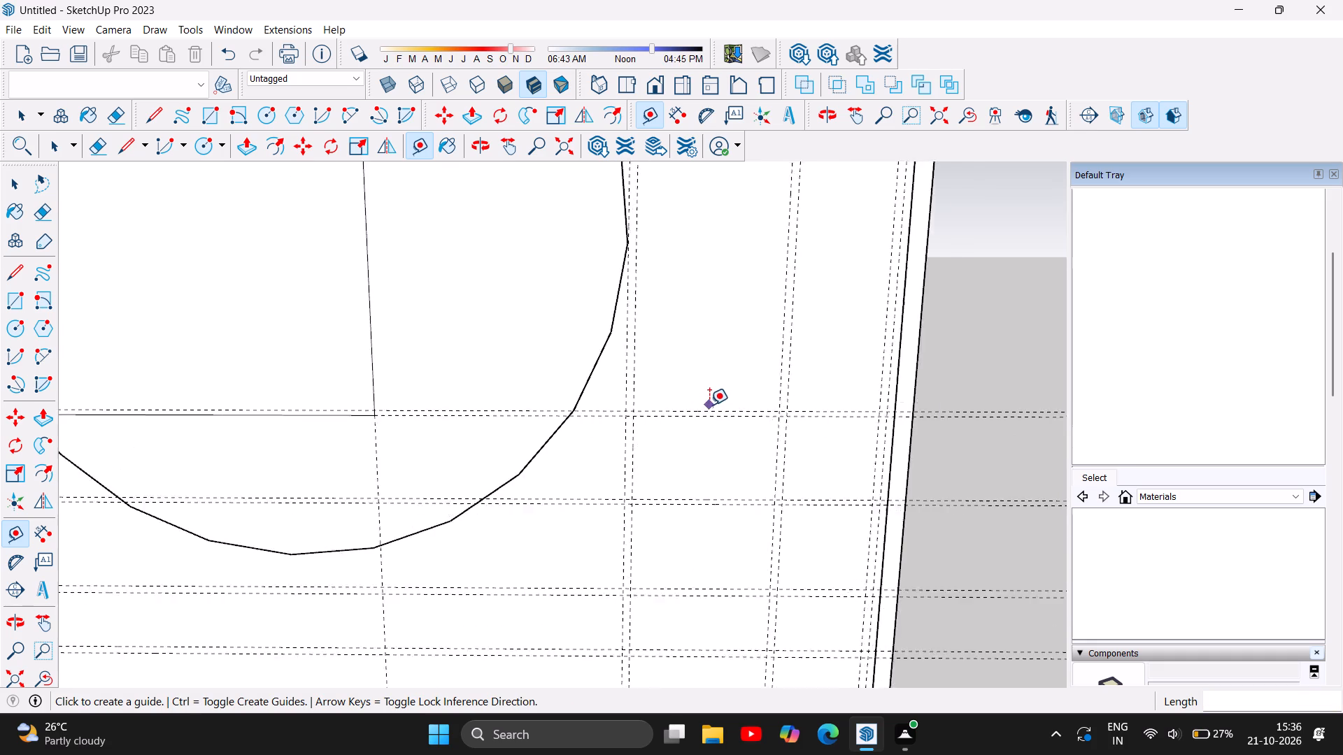
scroll(709, 405, "up", 8)
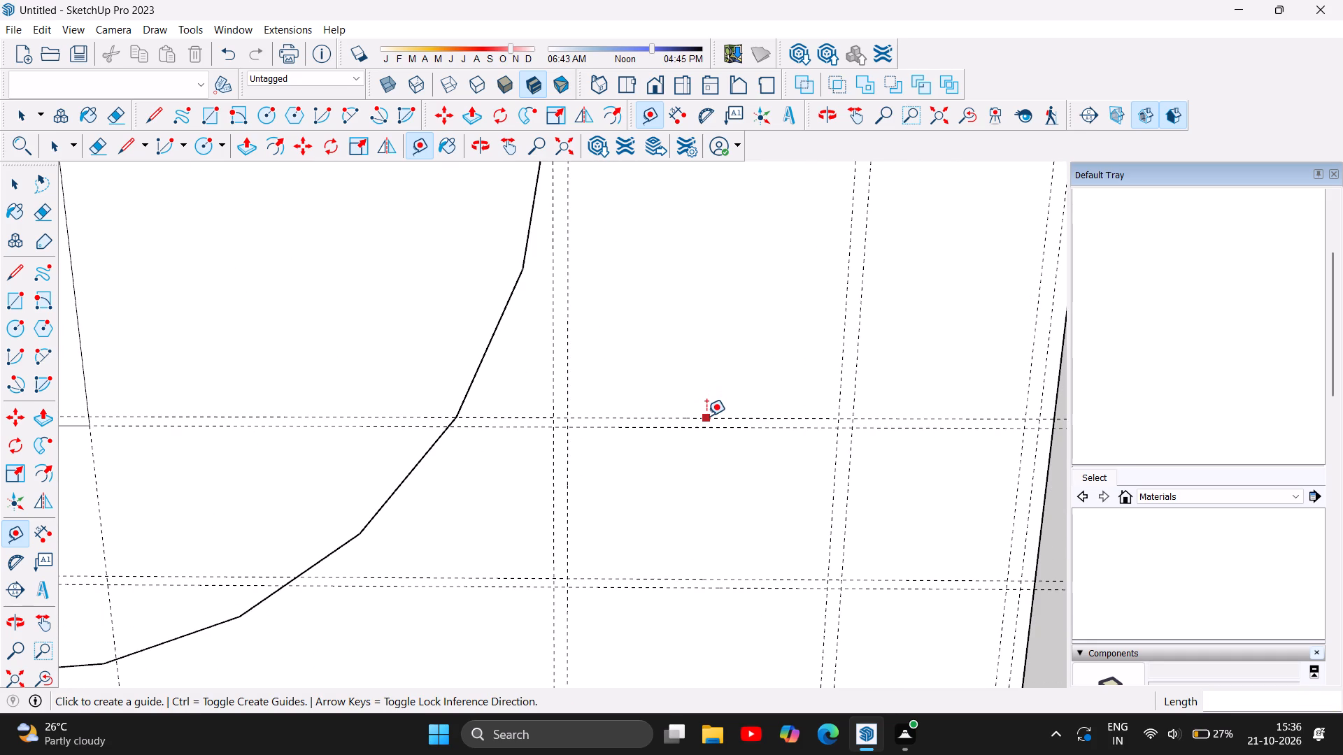
left_click(706, 416)
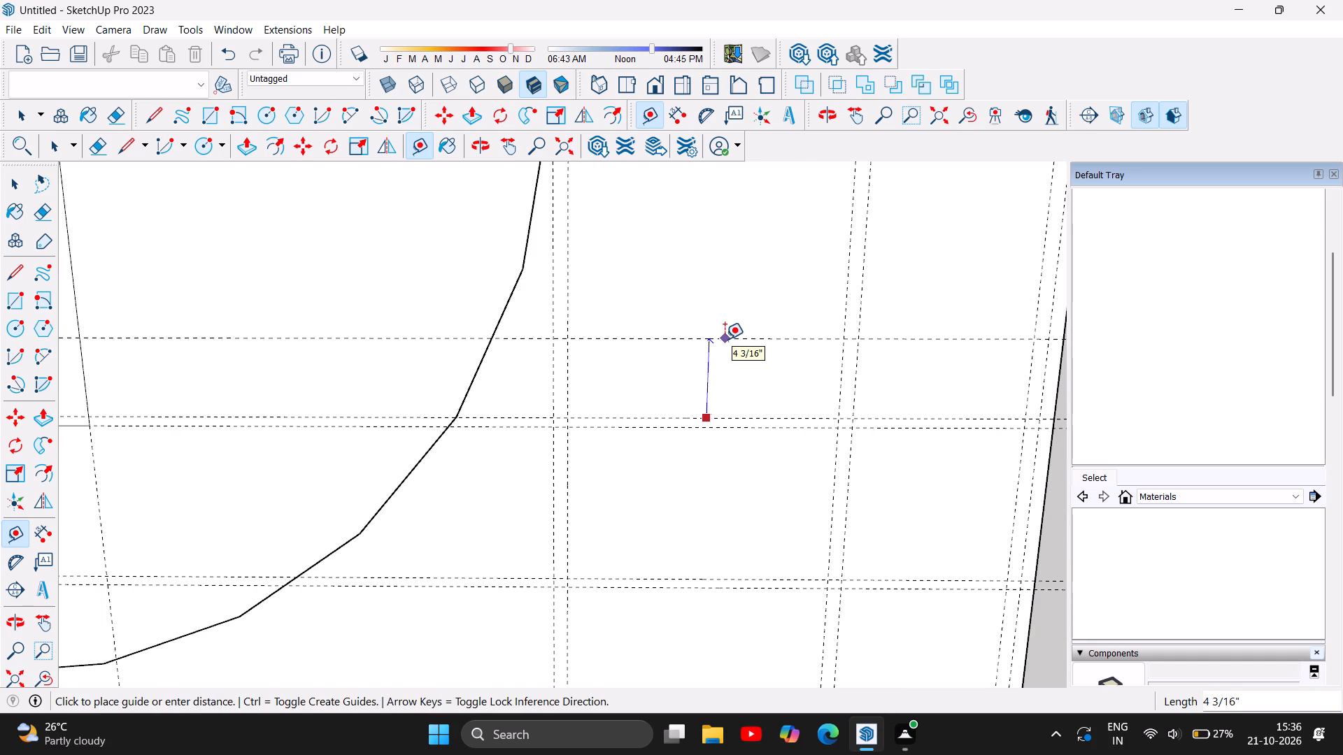
type("1'")
key("Return")
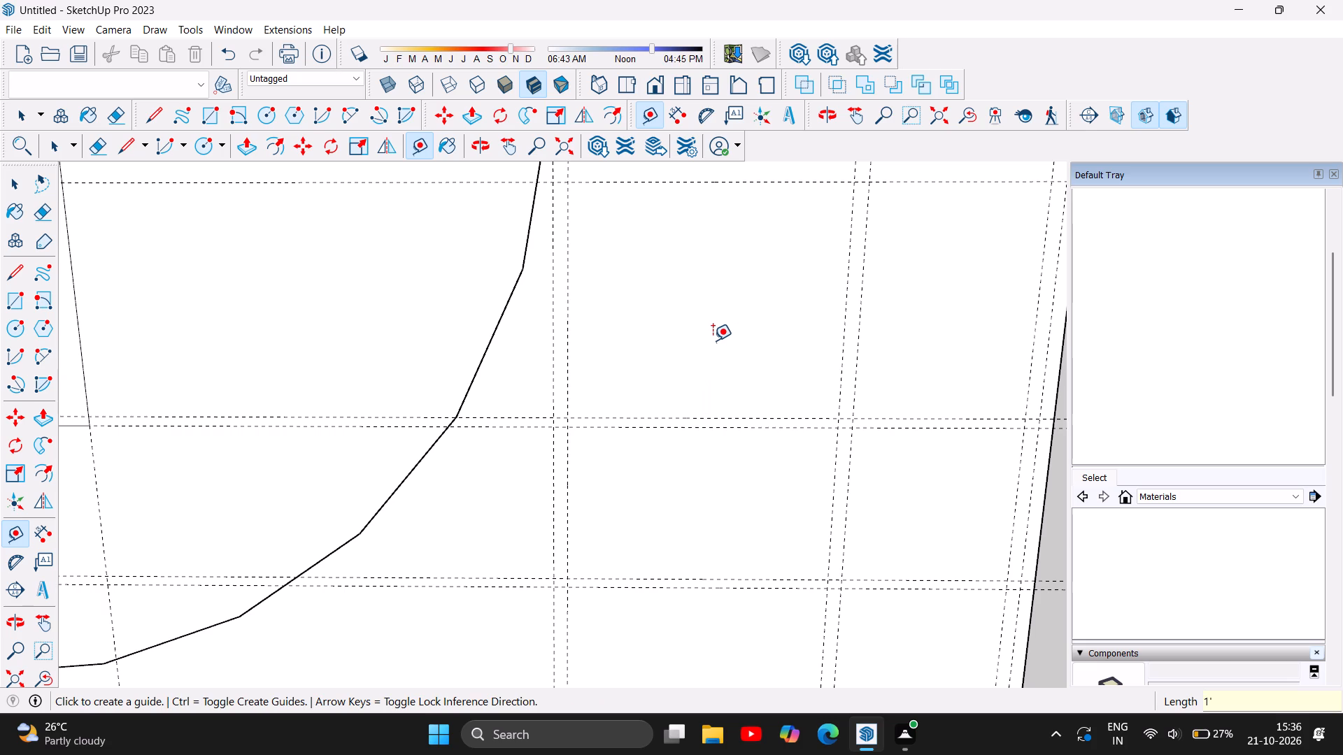
scroll(671, 483, "down", 14)
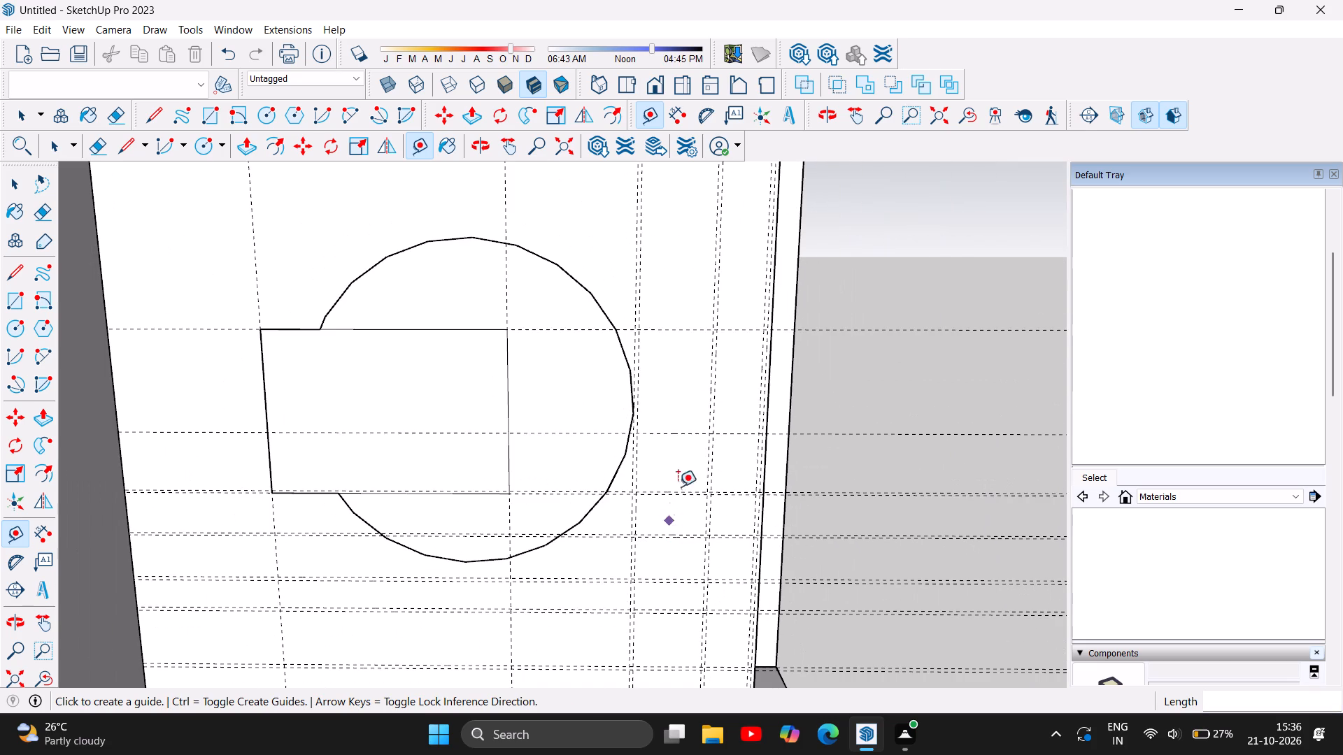
left_click(681, 432)
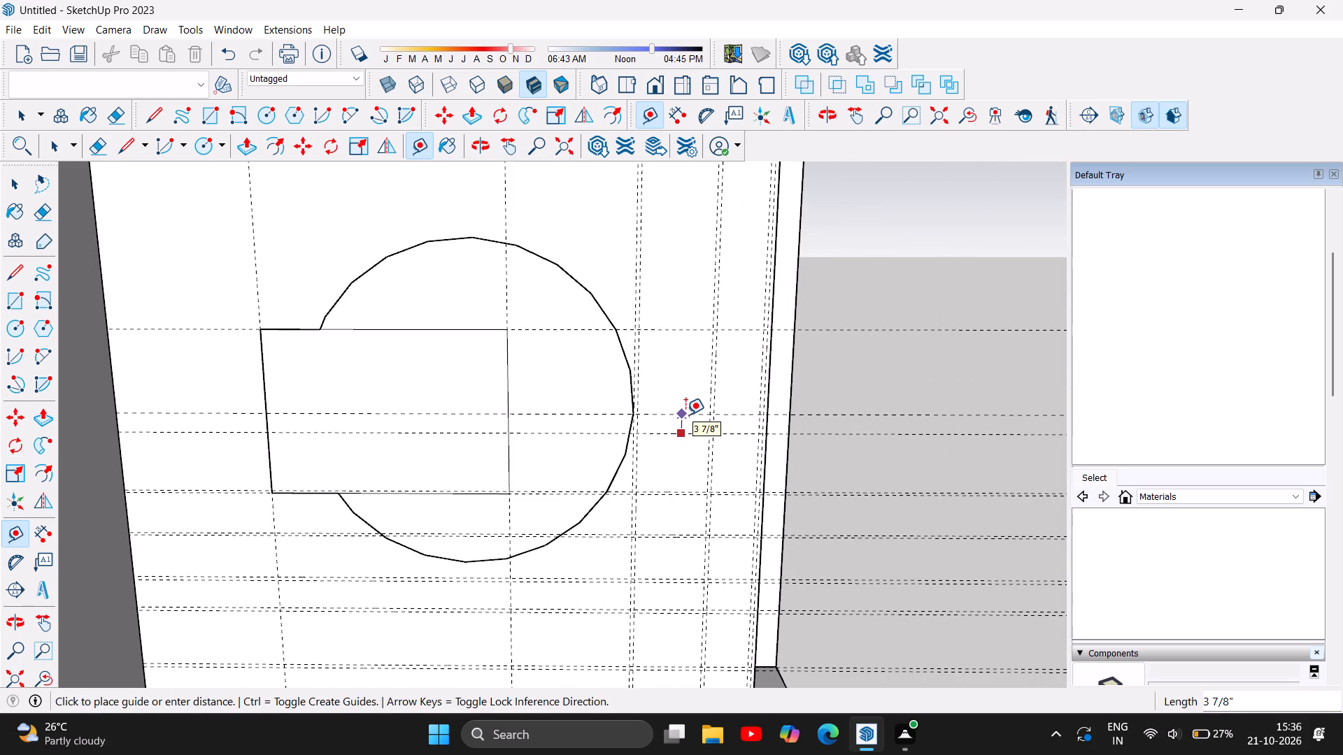
type("0.5")
key("Return")
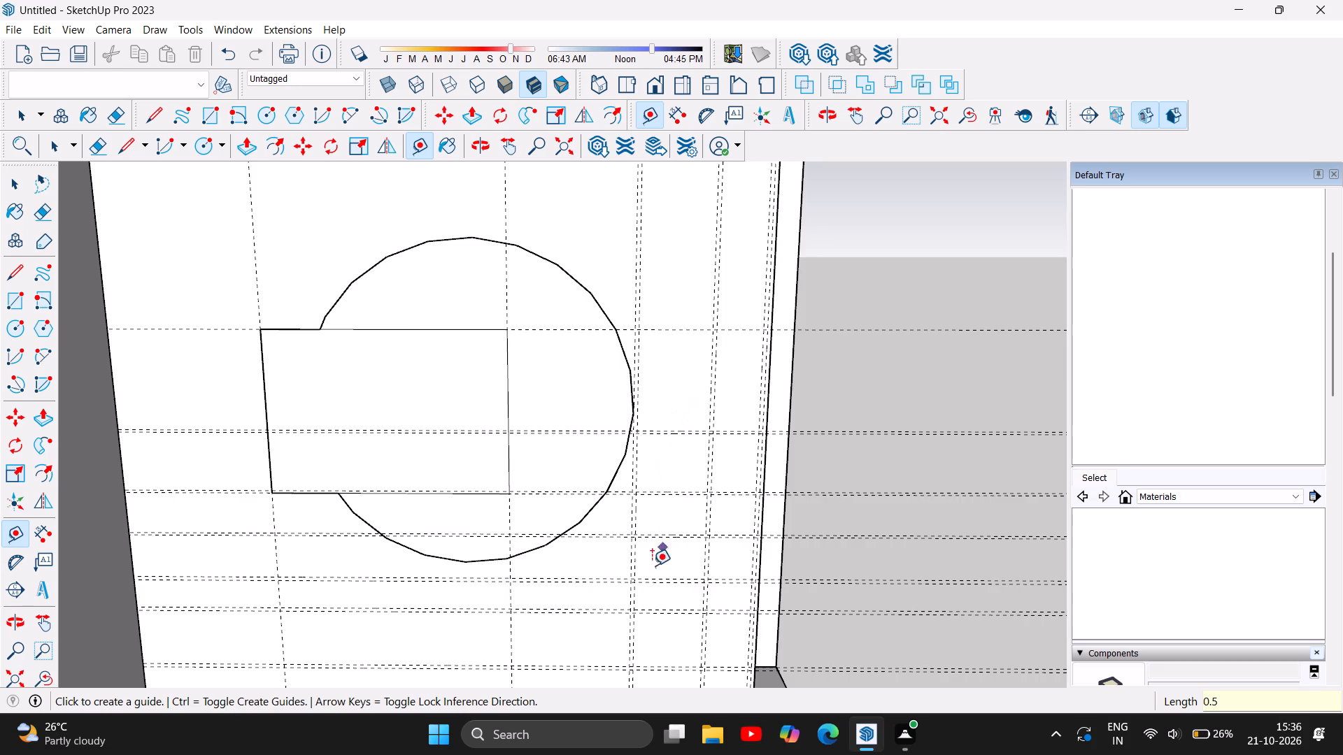
Place the next shelf guide pair: one horizontal guide 1' above the pair at the rectangle's mid-height, and another 0.5" above it.
scroll(634, 555, "down", 4)
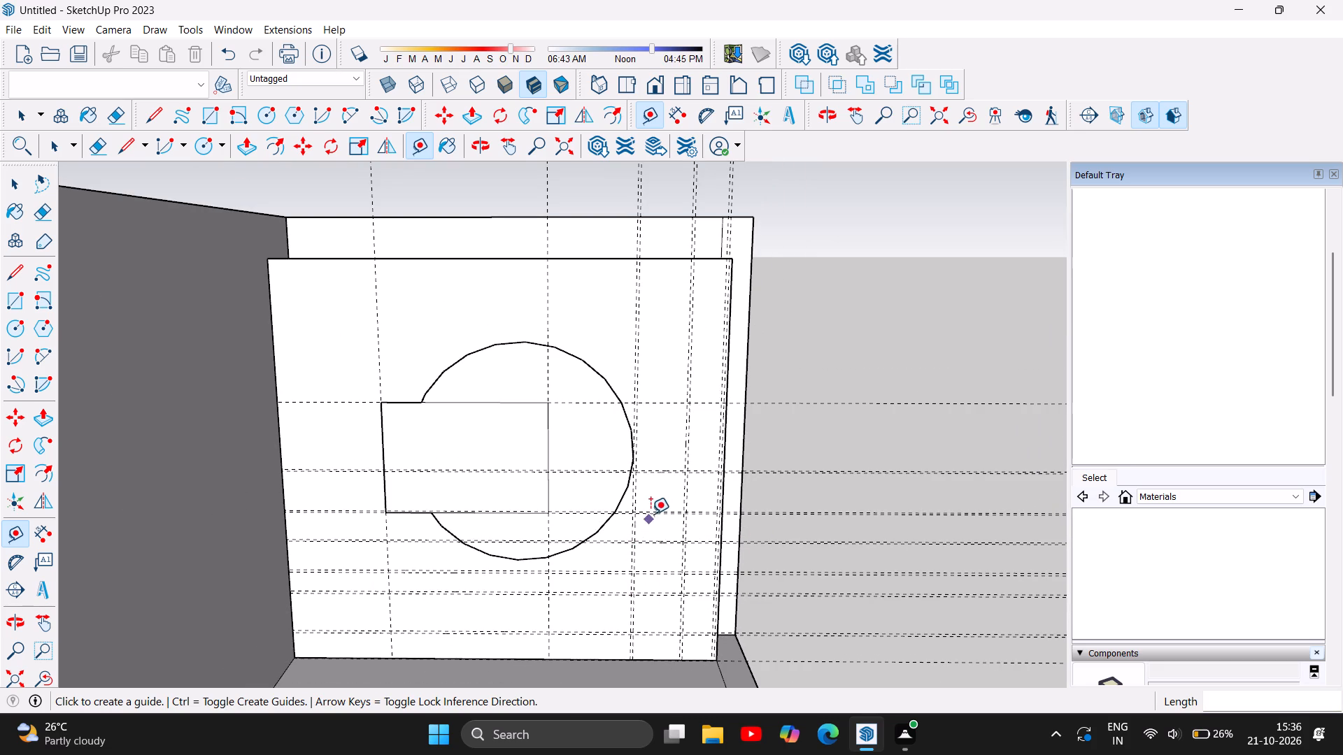
scroll(671, 473, "up", 11)
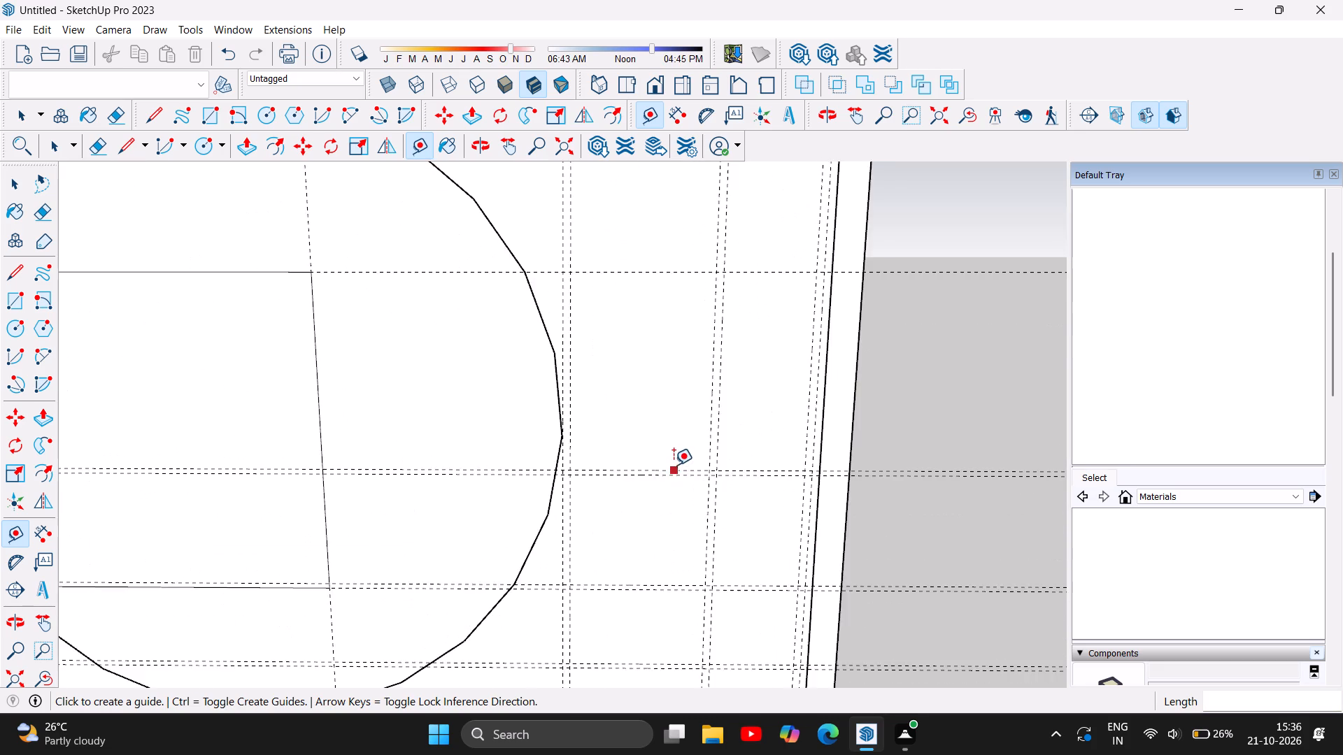
left_click(633, 466)
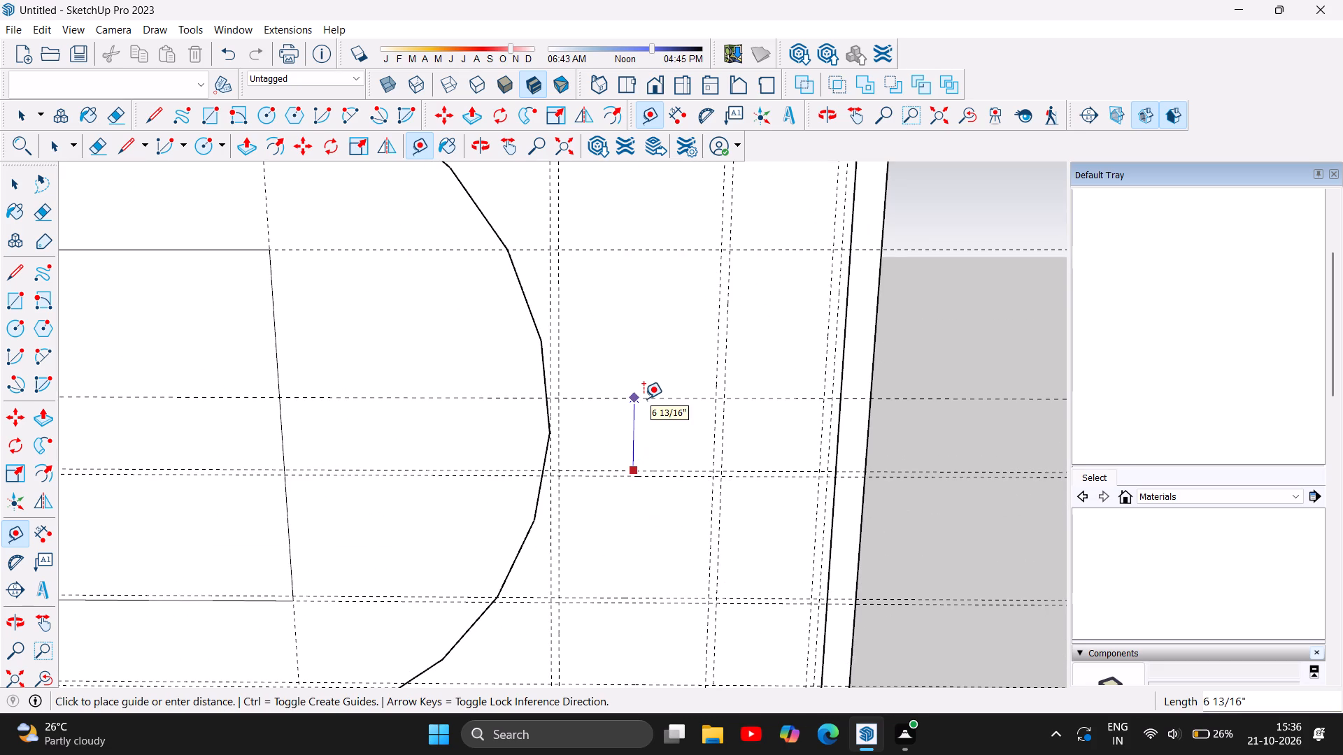
type("1'")
key("Return")
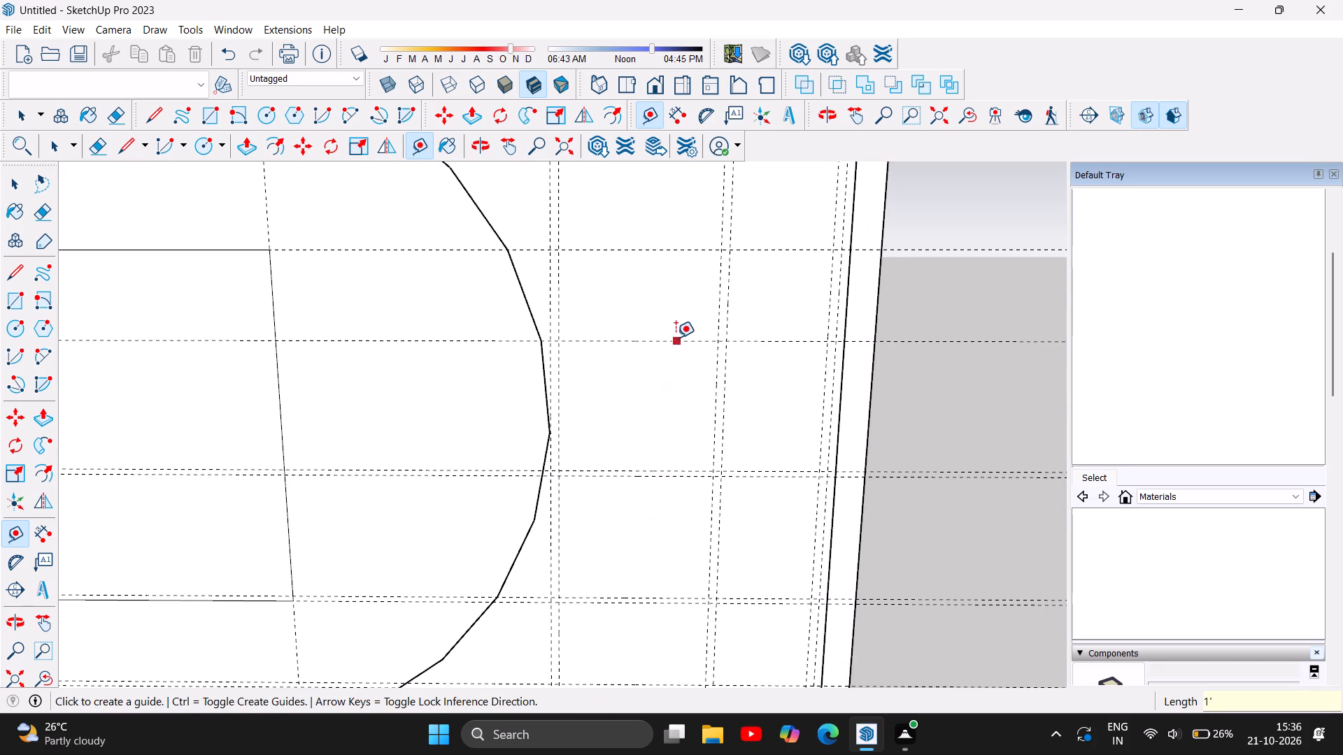
left_click(648, 339)
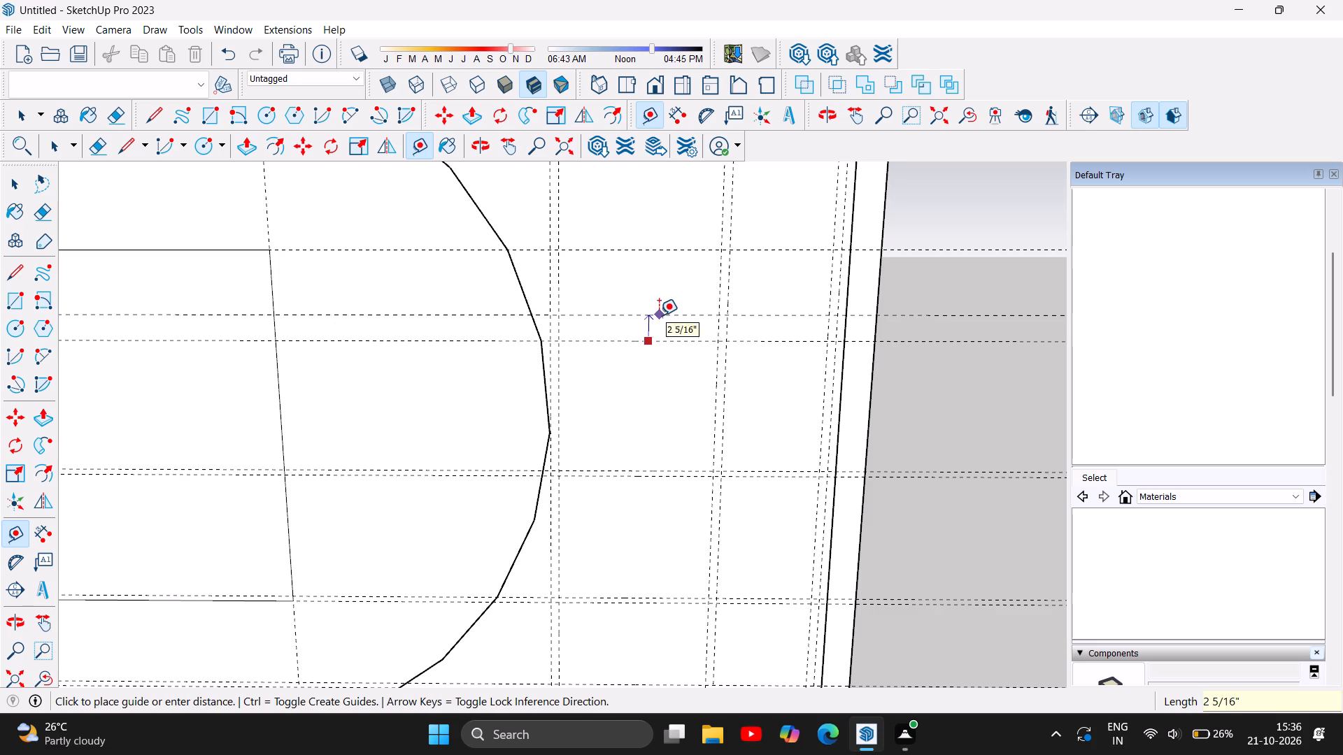
type("0.5")
key("Return")
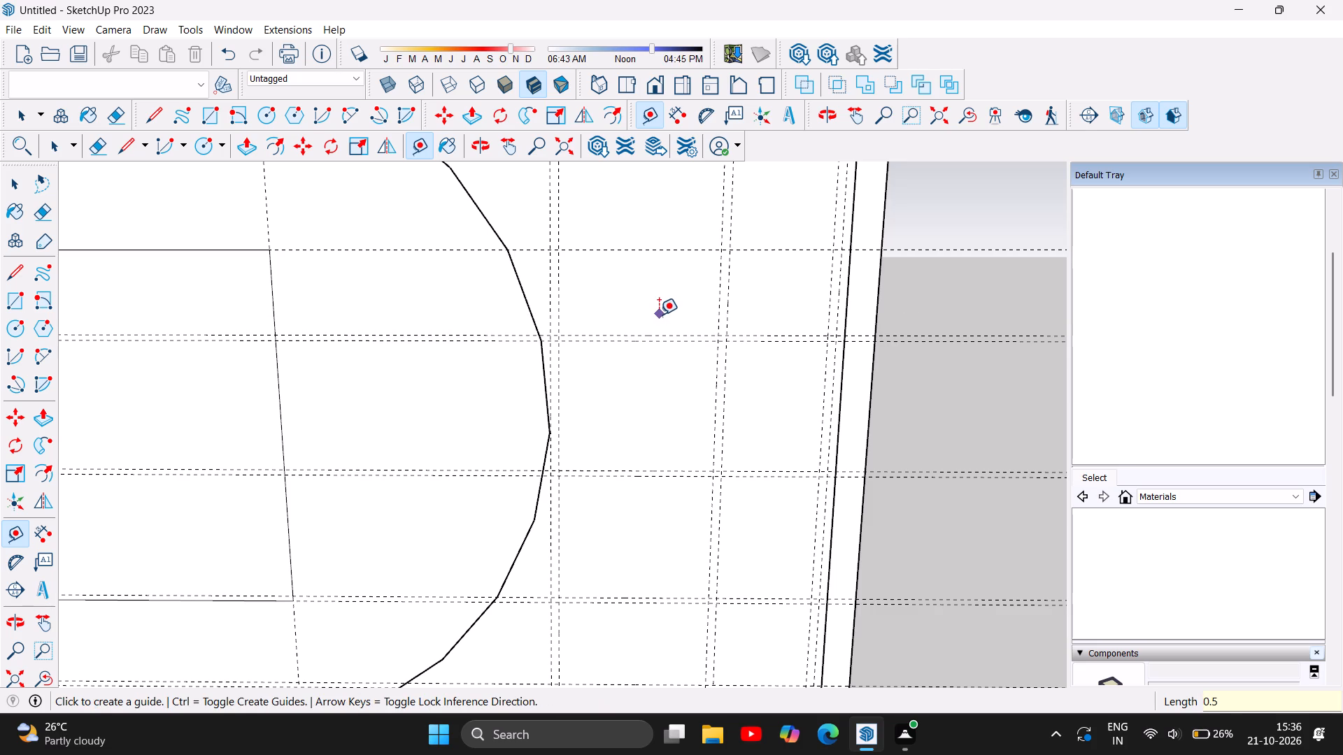
Place a shelf guide pair just above the rectangle's top edge: one guide 1' above the highest pair, and another 0.5" higher.
scroll(658, 335, "down", 4)
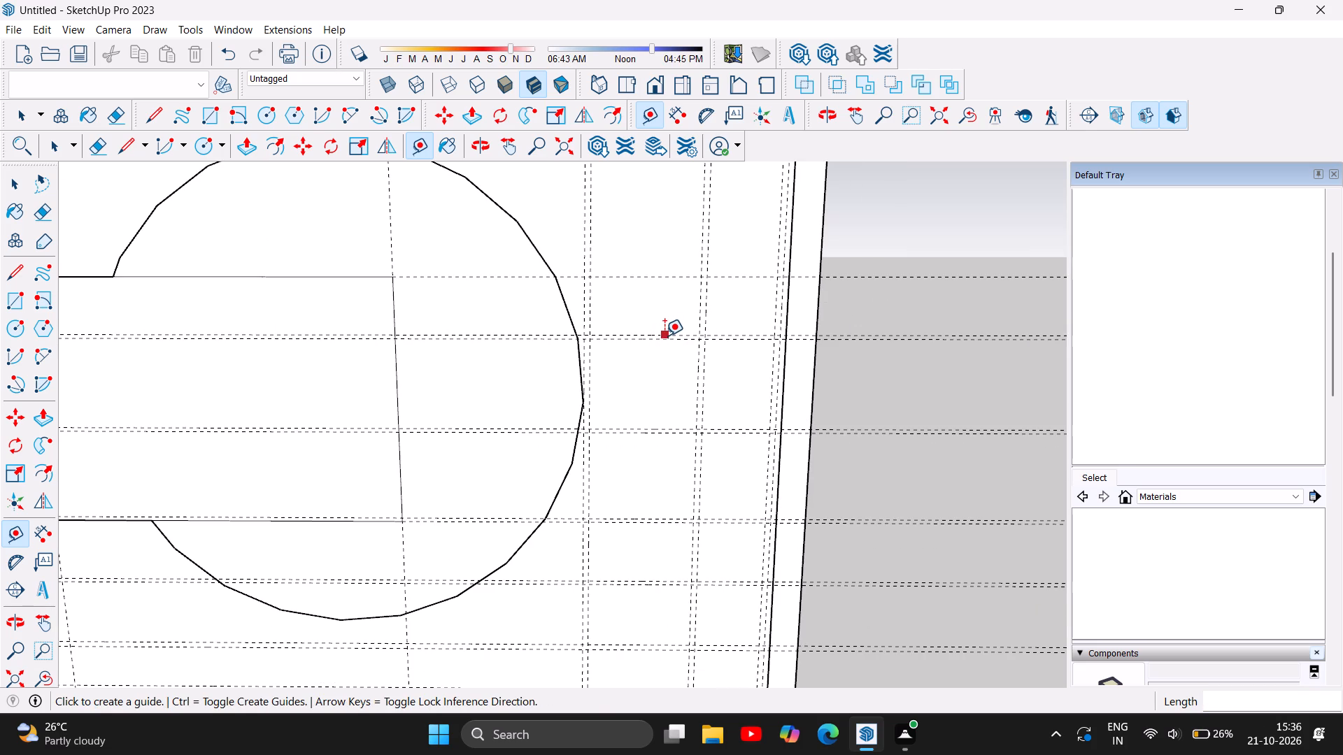
scroll(662, 336, "down", 3)
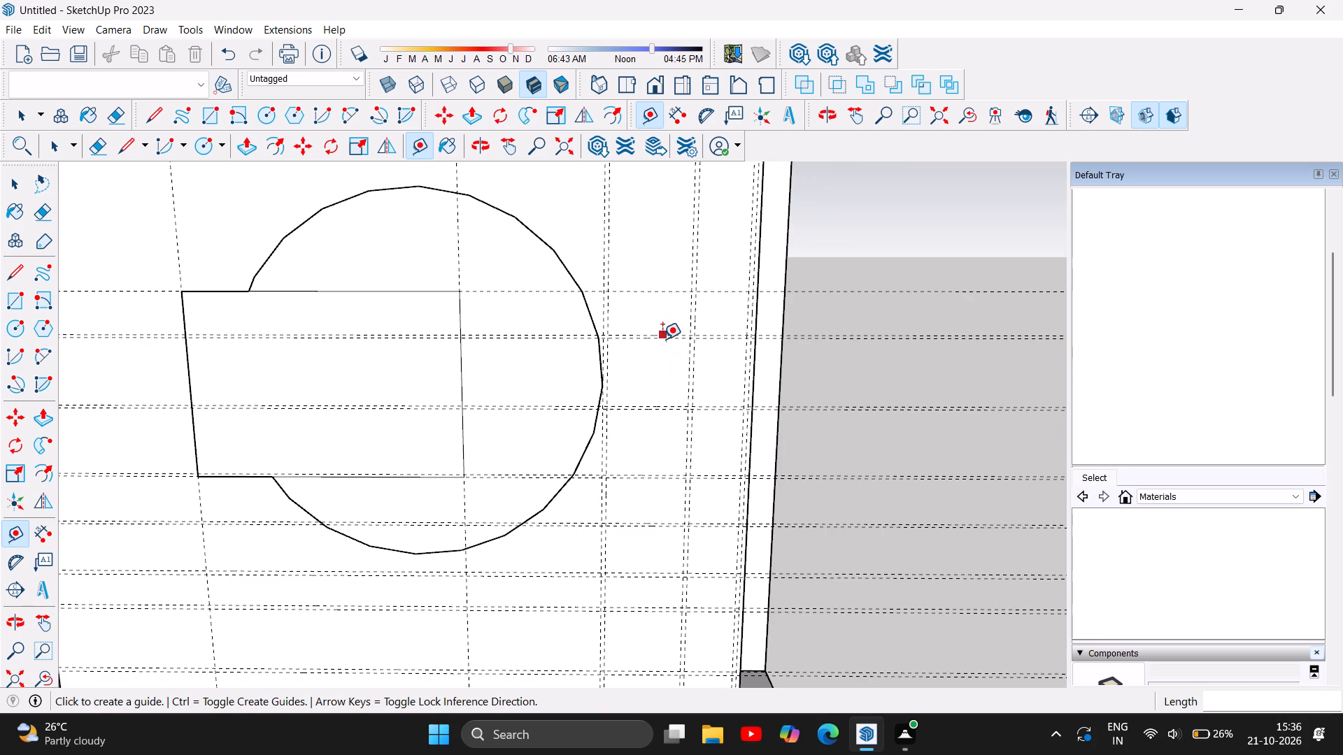
scroll(662, 339, "up", 5)
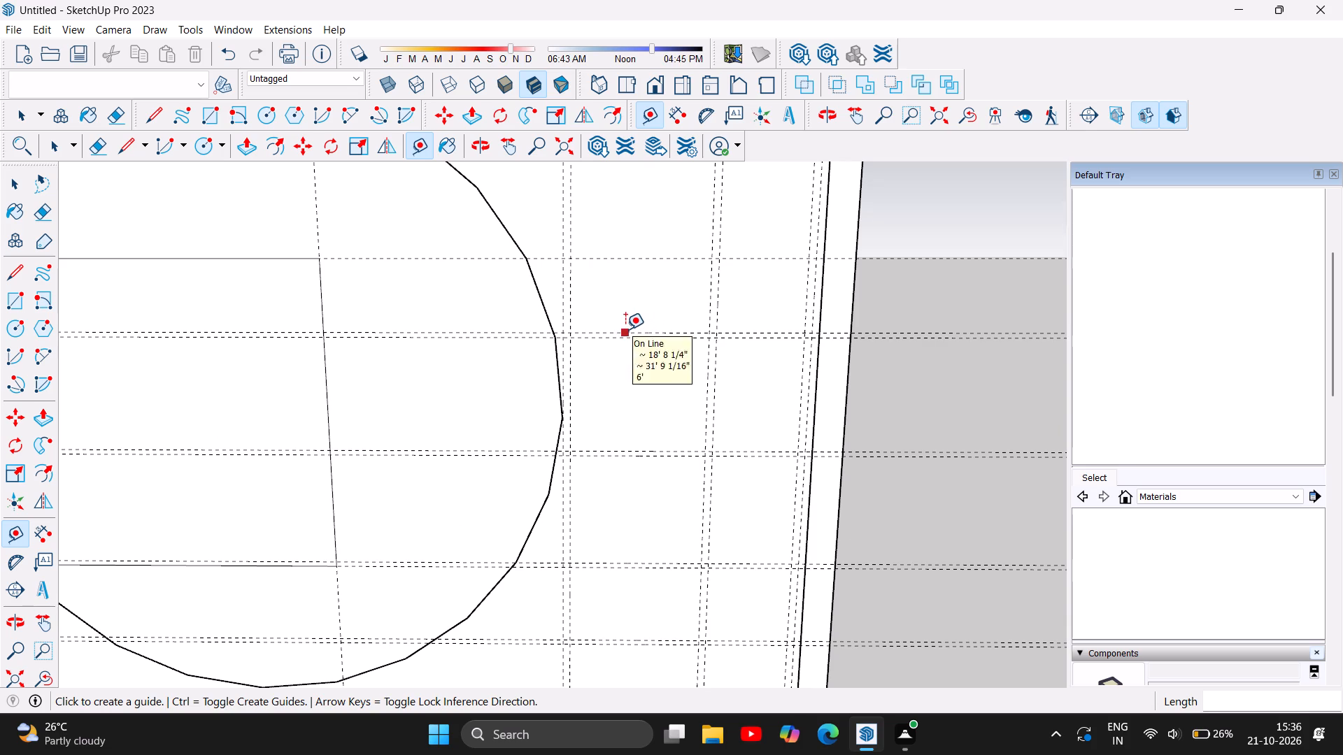
left_click(627, 329)
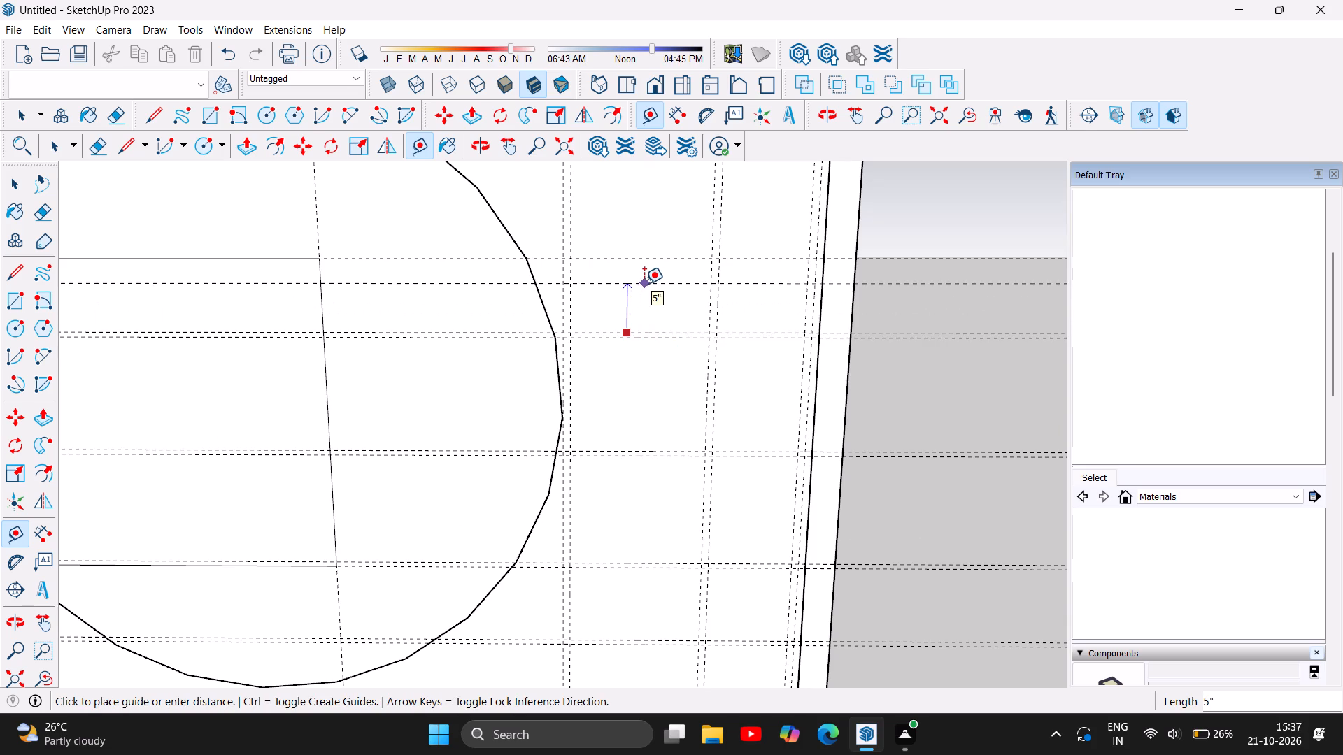
type("1'")
key("Return")
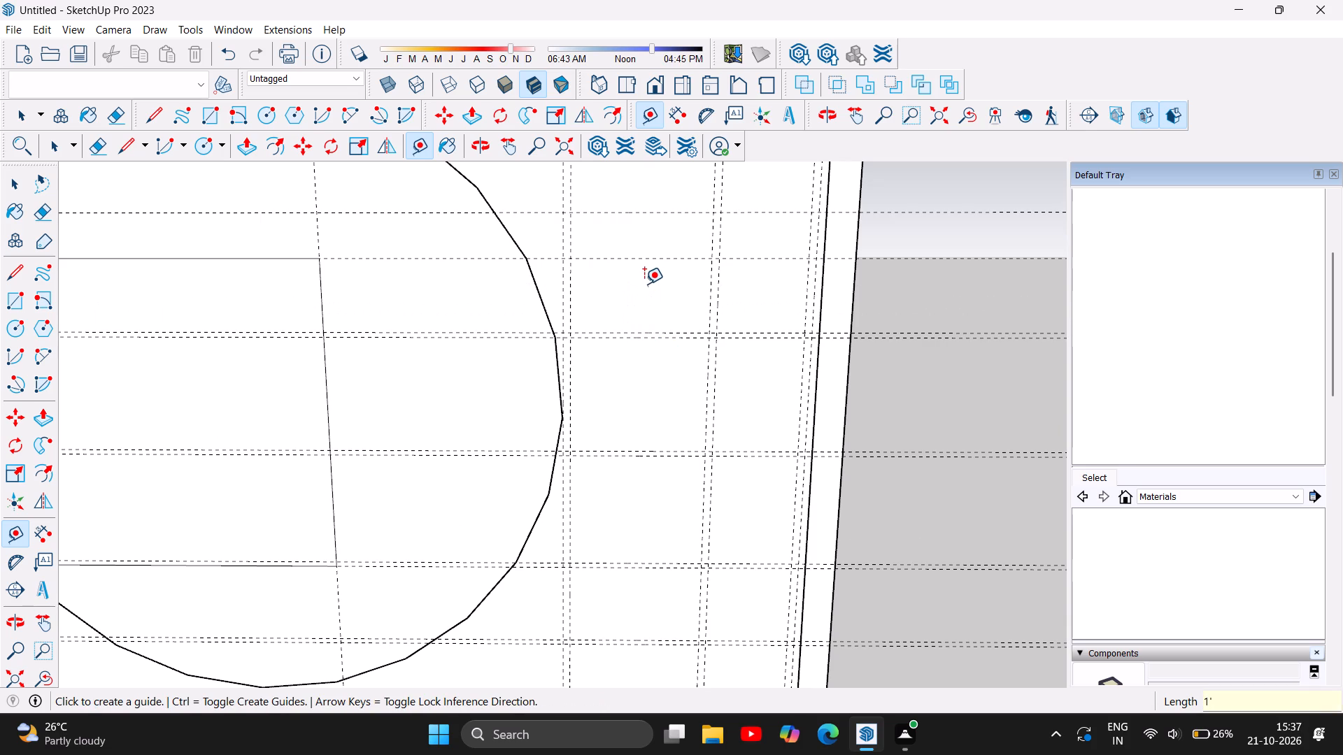
left_click(645, 211)
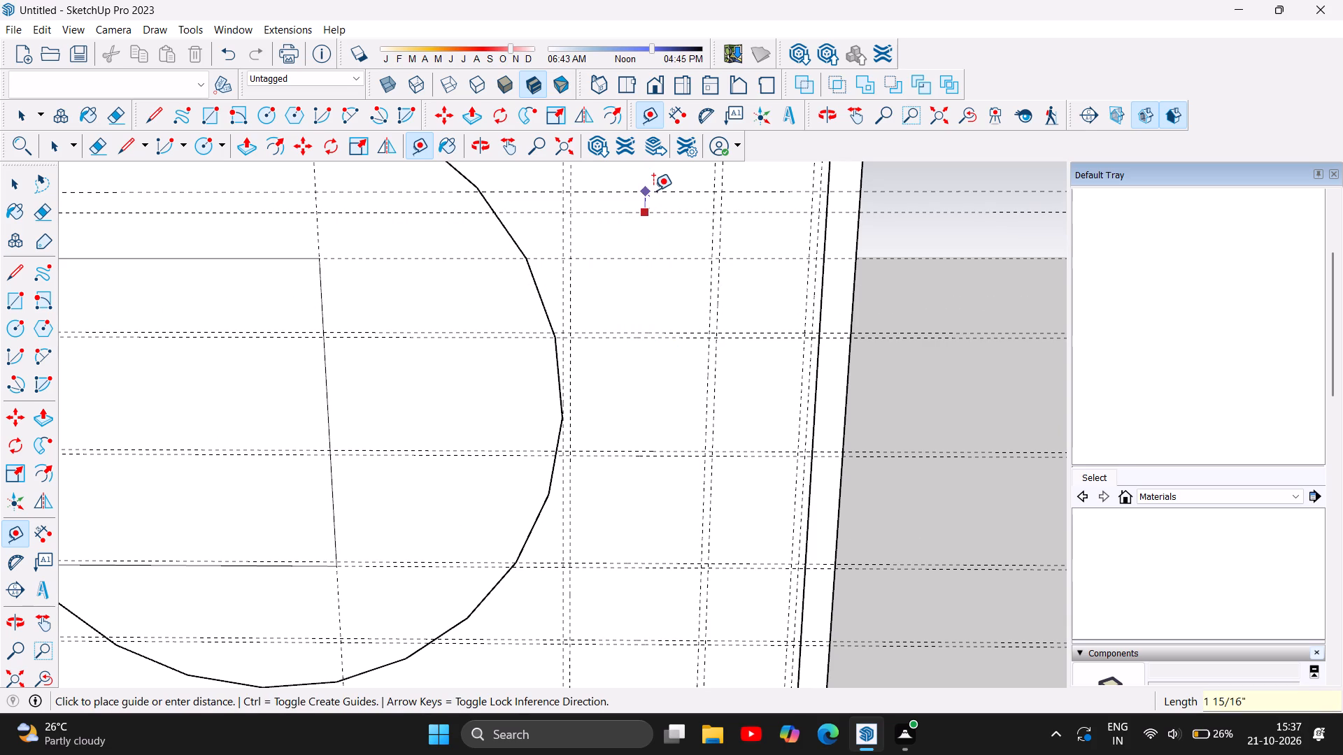
type("0.5")
key("Return")
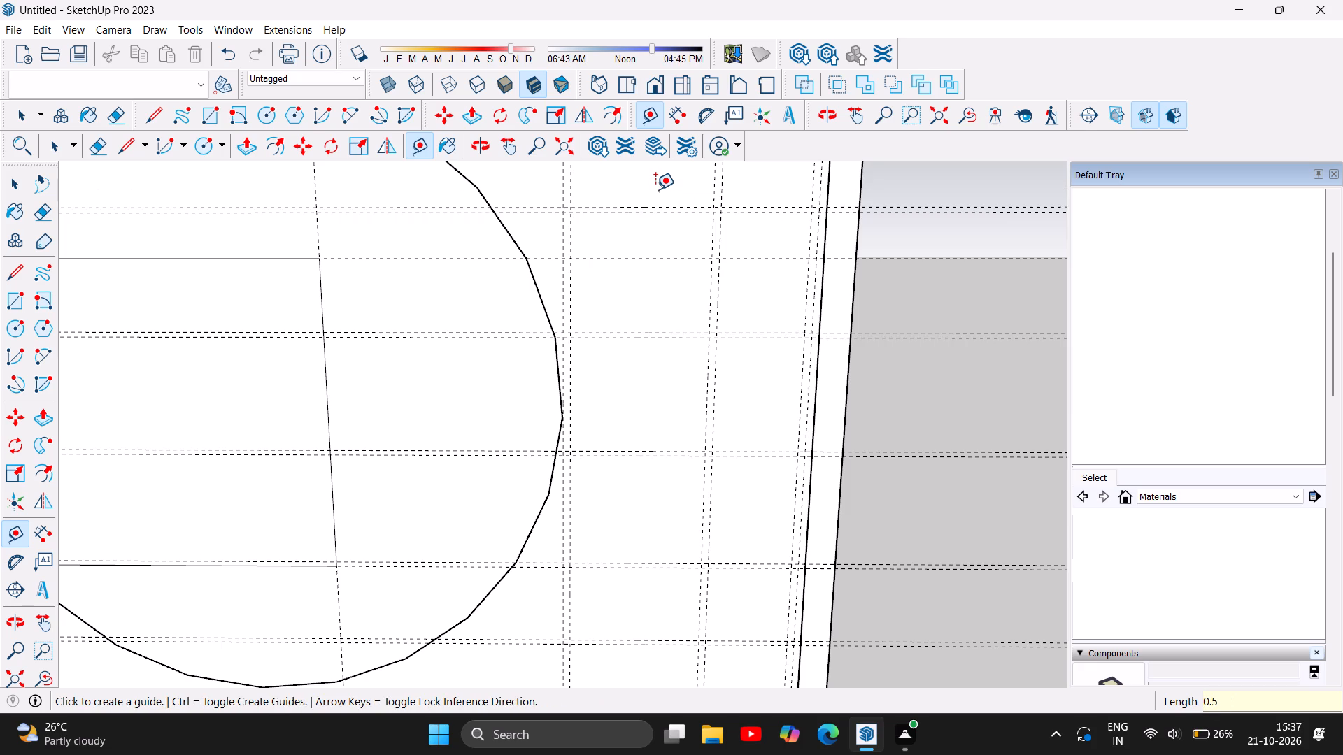
scroll(609, 353, "down", 5)
scroll(675, 373, "down", 6)
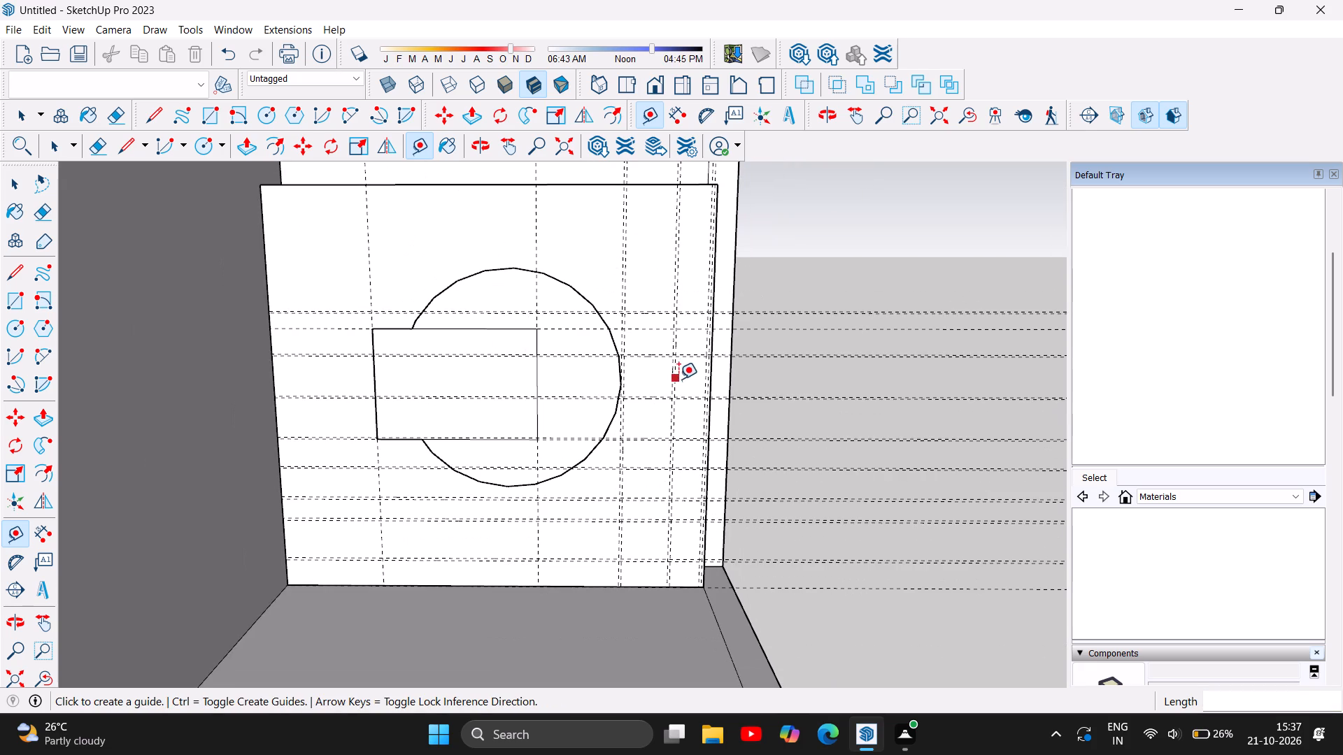
scroll(699, 249, "up", 1)
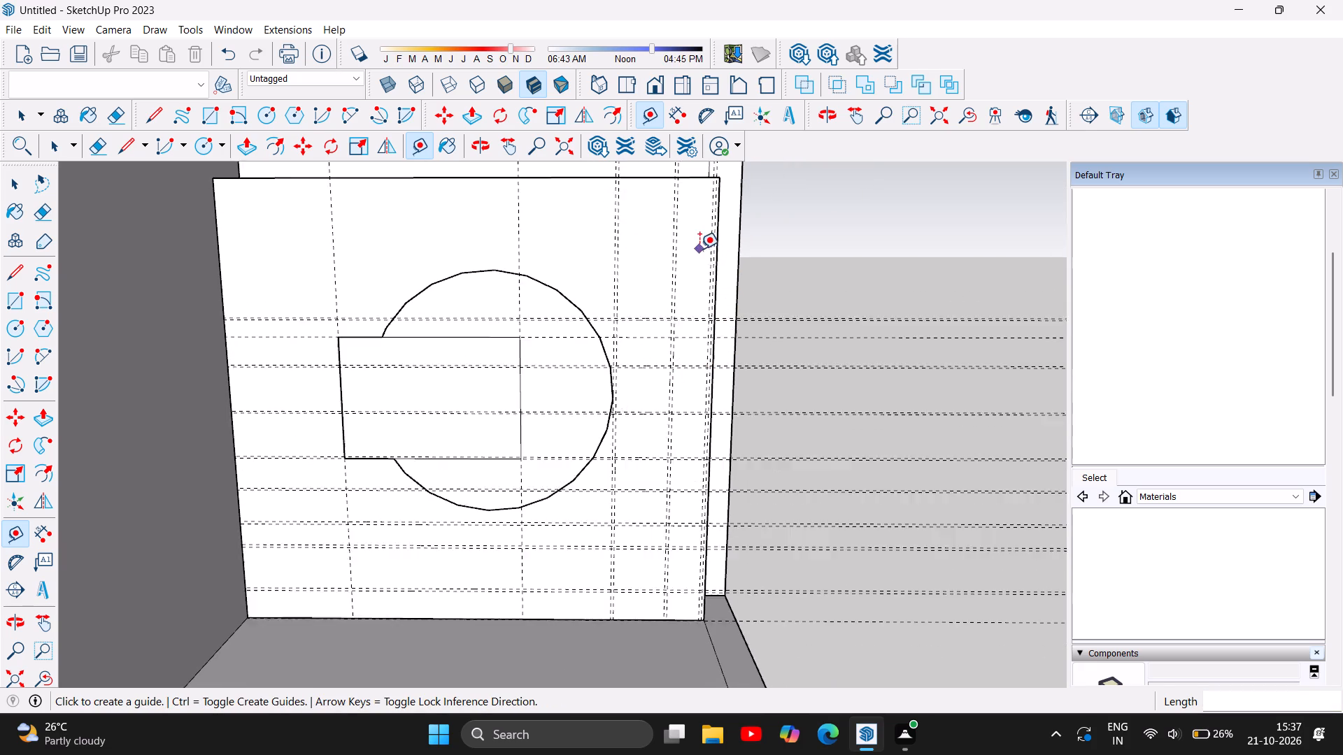
Place a shelf guide pair at the circle's top: one guide 1' above the highest pair, and another 0.5" higher.
scroll(699, 249, "up", 10)
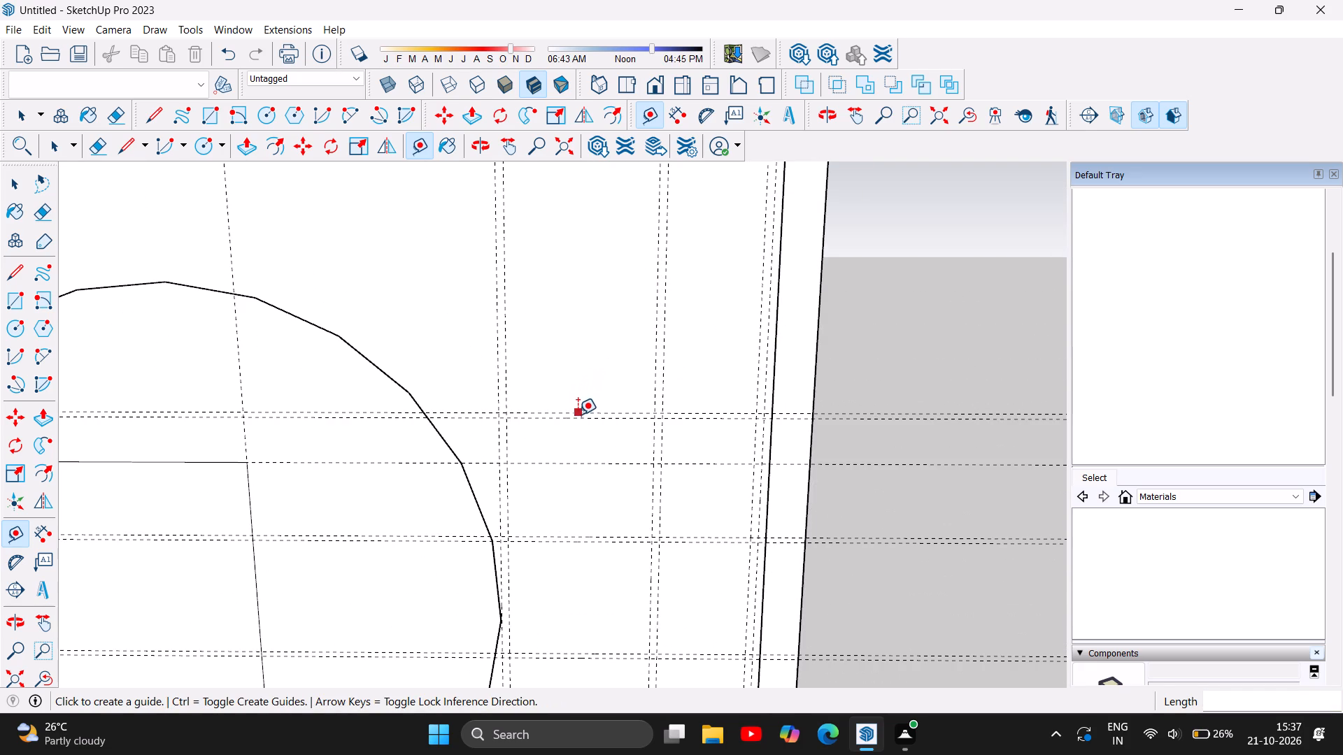
left_click(577, 412)
type("1'")
key("Return")
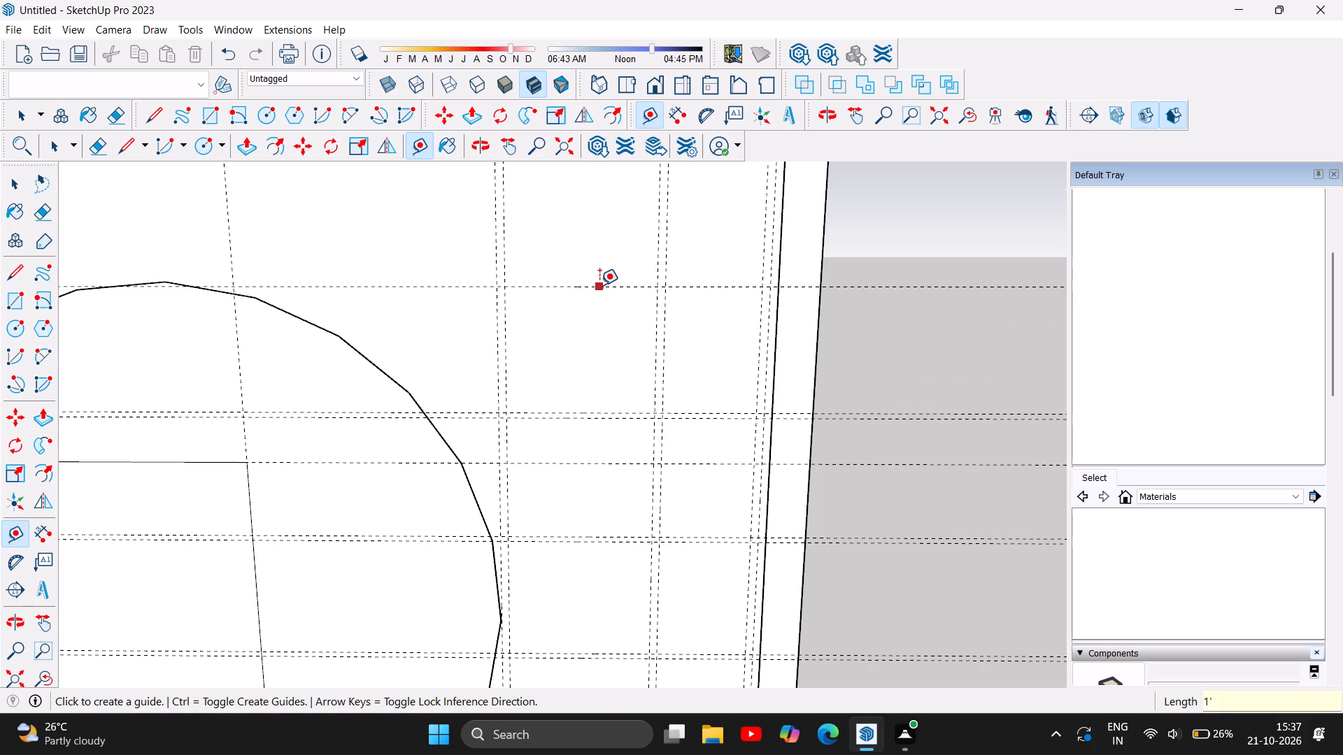
left_click(599, 285)
type("0.5")
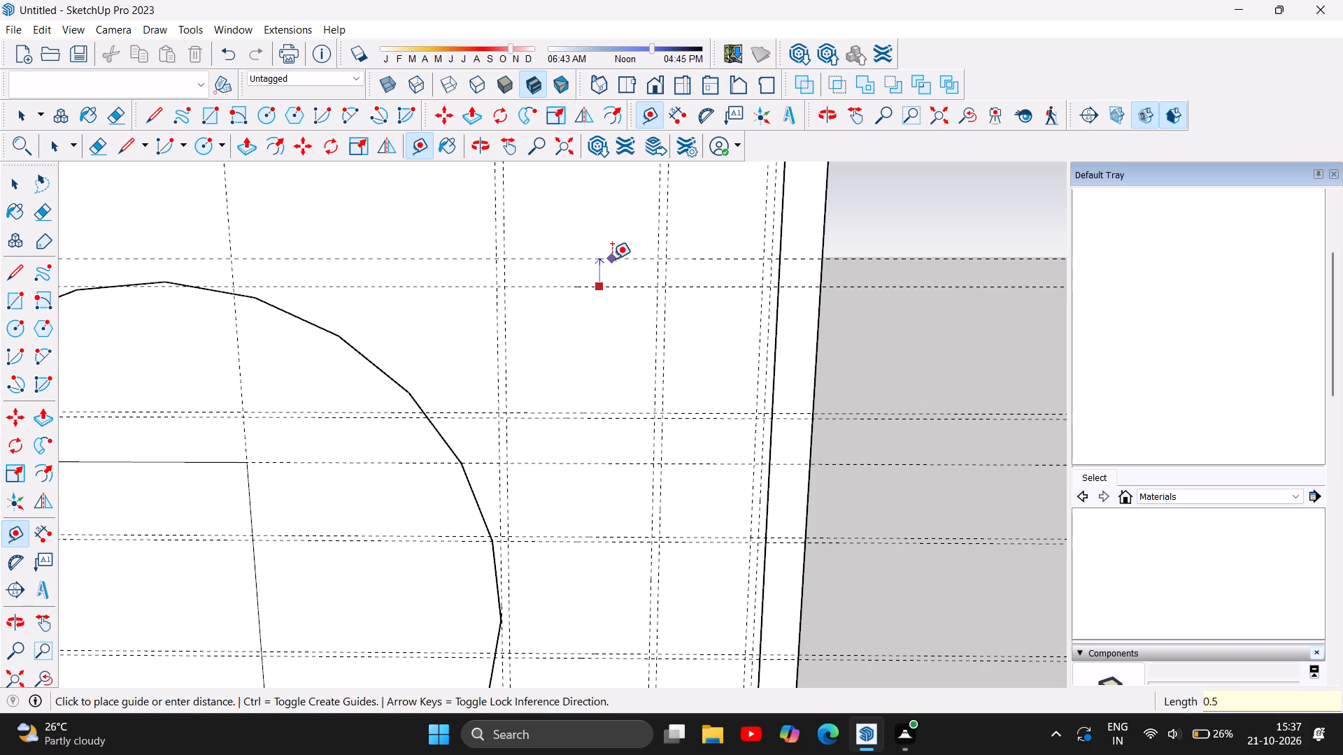
key("Return")
Place a vertical guide 1' in from the far-wall unit's left edge.
scroll(807, 292, "down", 11)
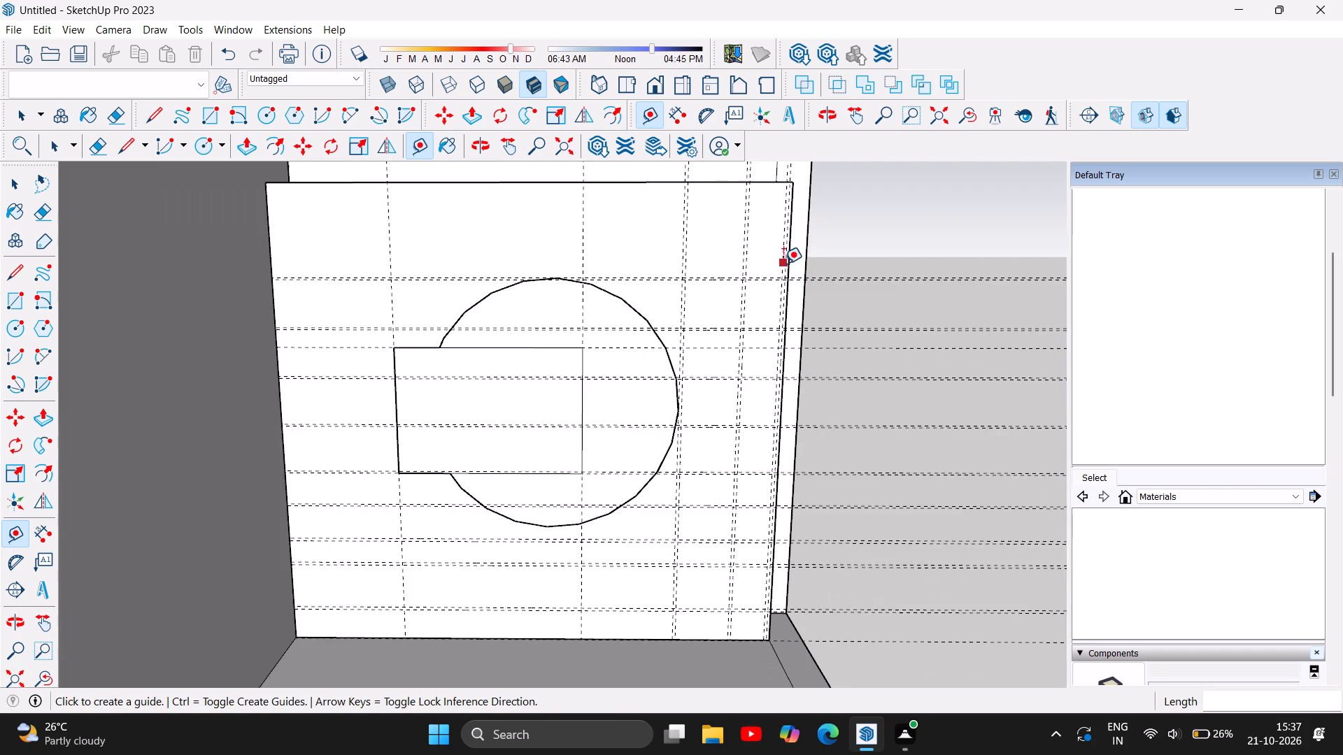
scroll(951, 462, "down", 3)
scroll(576, 670, "up", 3)
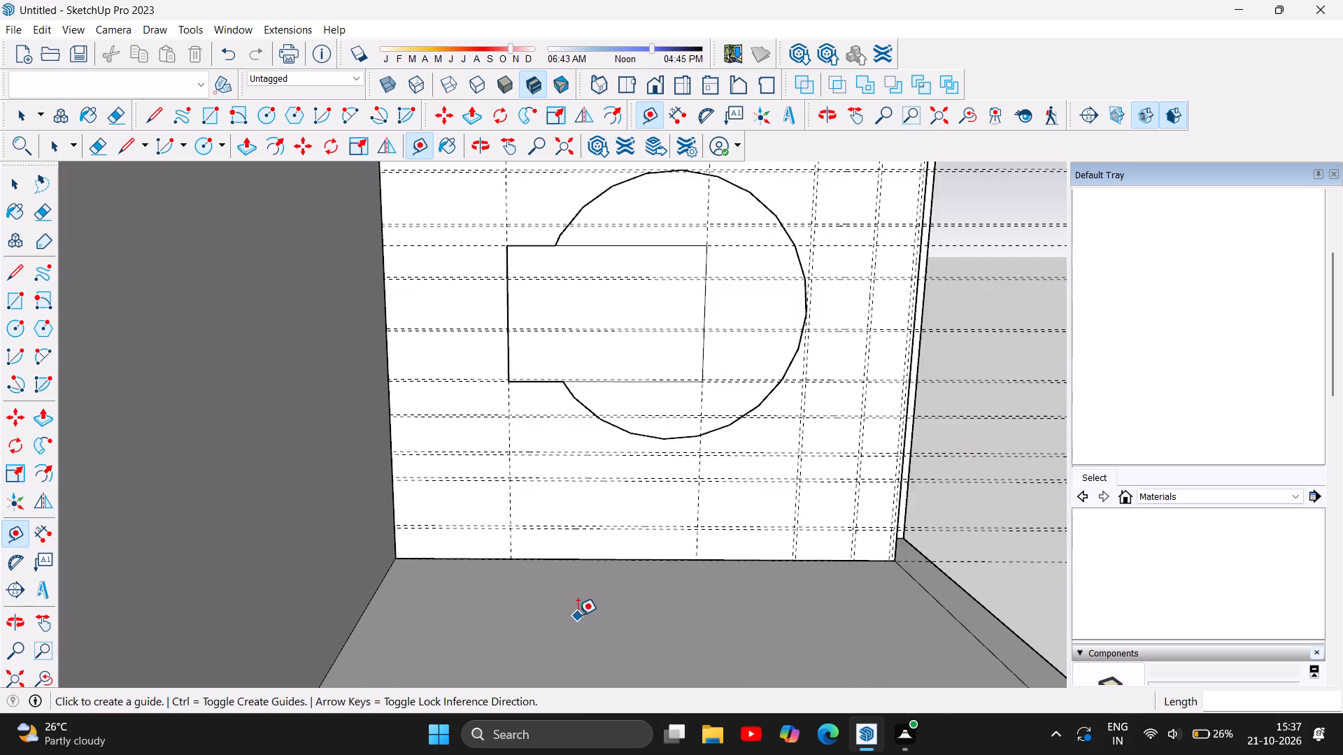
scroll(578, 615, "up", 4)
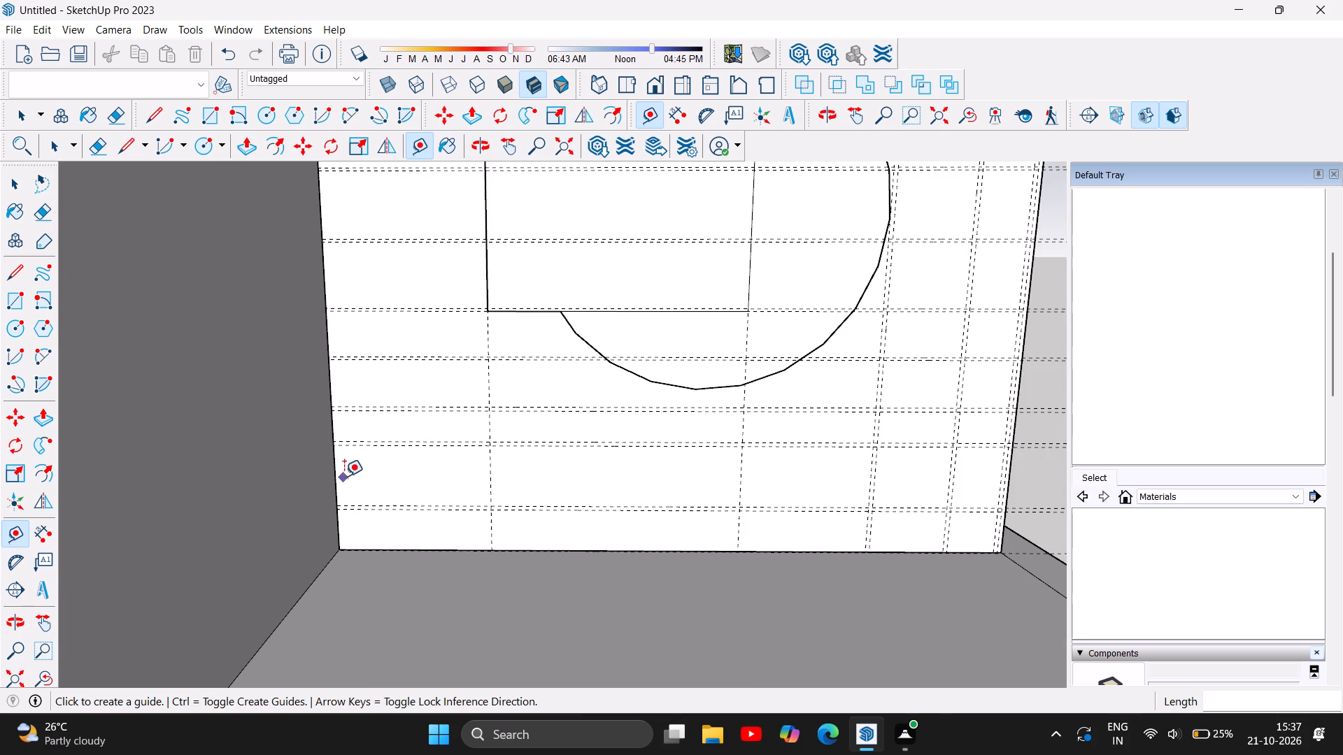
left_click(328, 462)
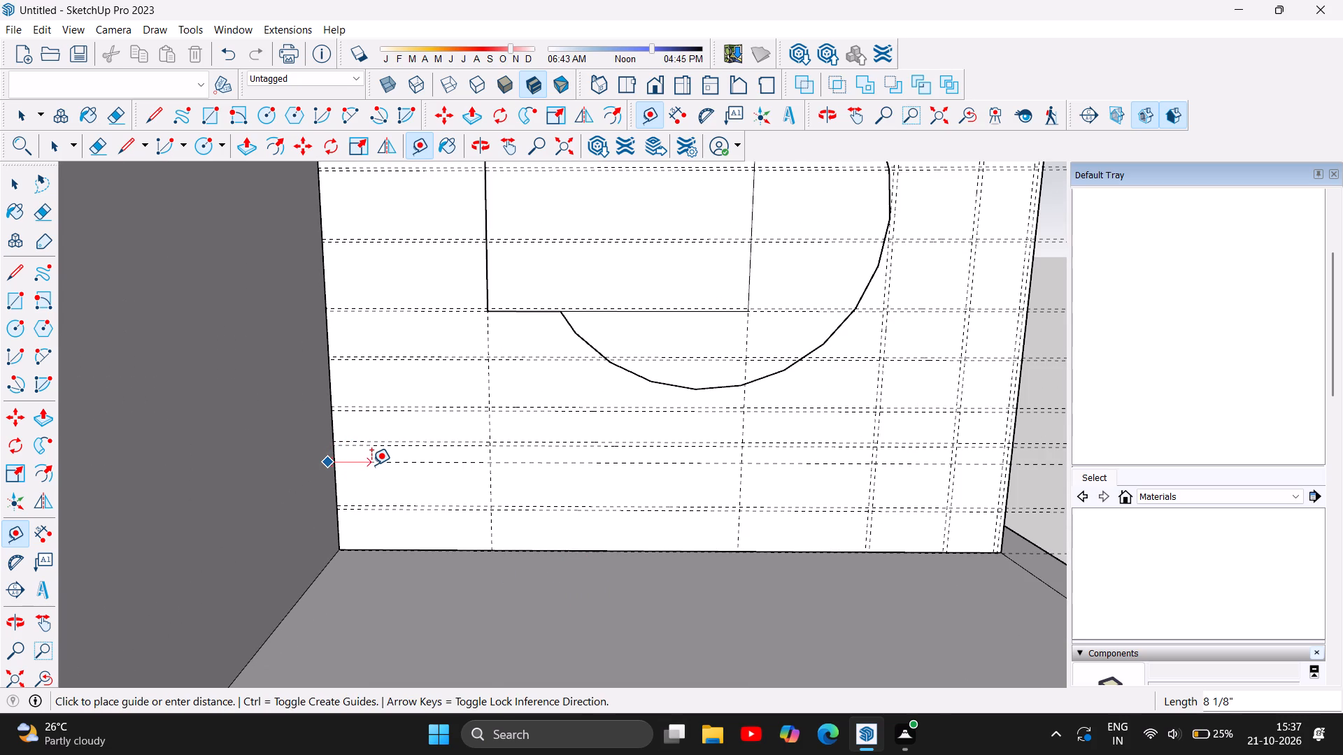
type("1'")
key("Return")
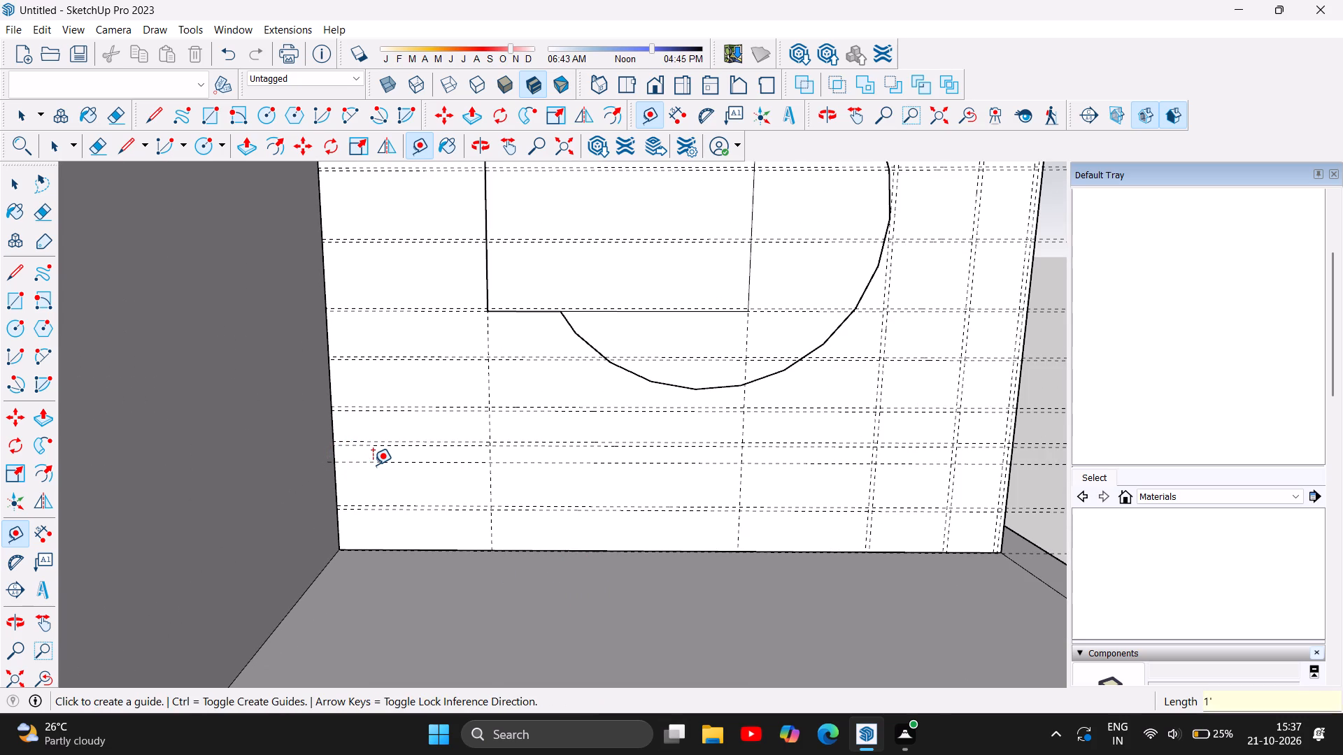
left_click(330, 419)
type("1'")
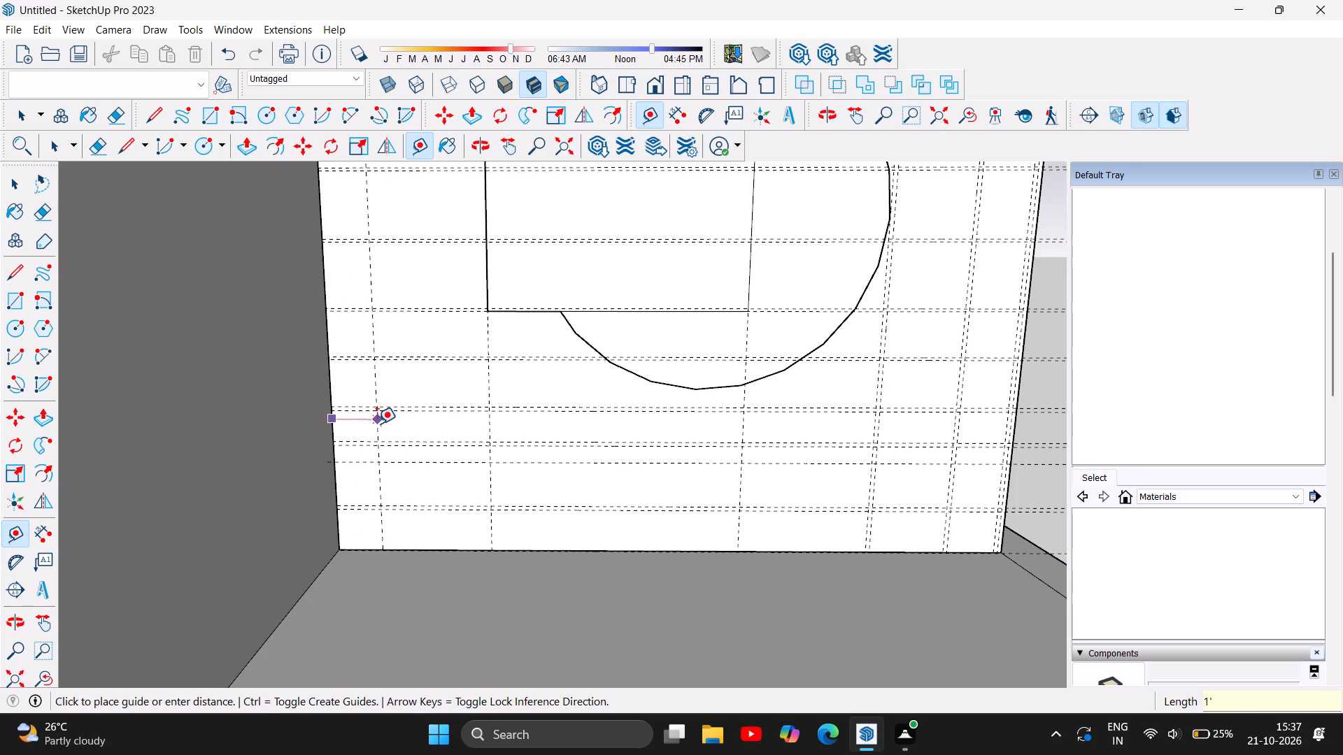
key("Return")
Draw an 8' 10 1/2" by 1' 8 1/4" rectangle below the circle, from the new vertical guide to the middle right-hand vertical pair and lowest shelf pair.
scroll(483, 598, "down", 5)
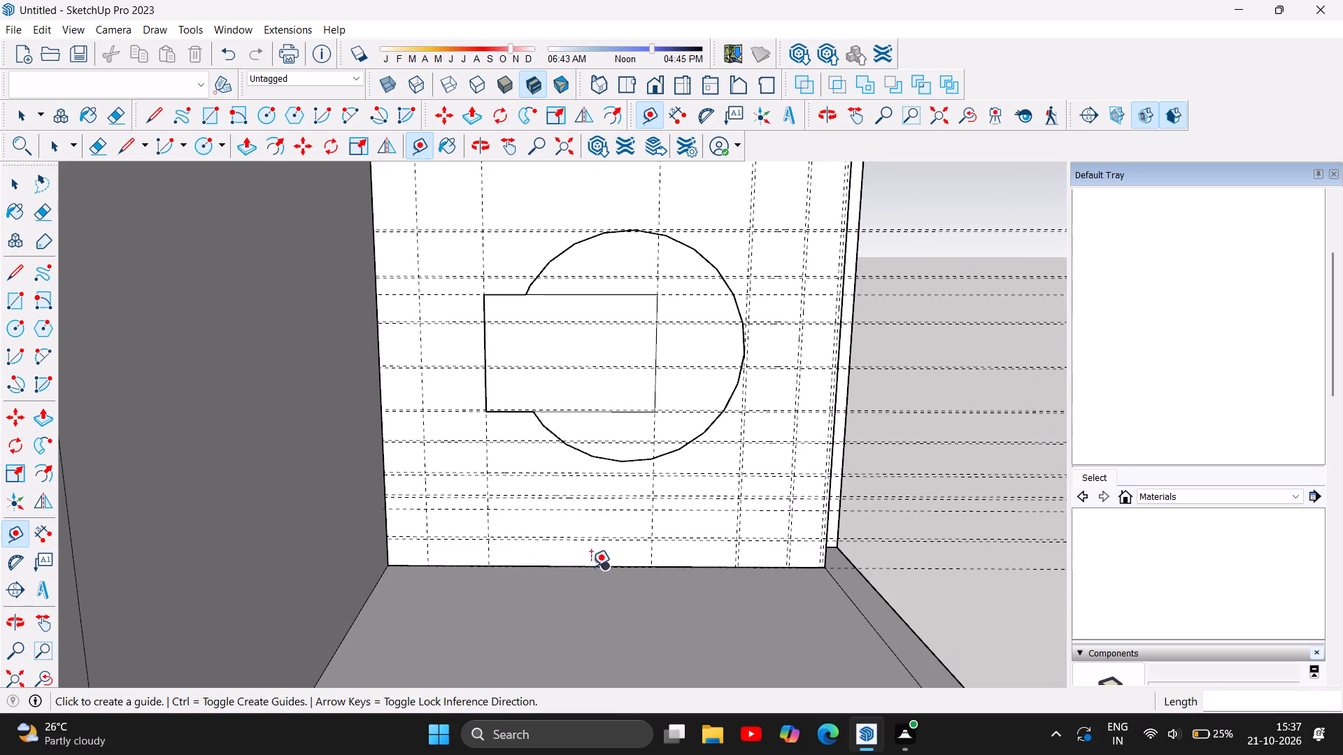
scroll(472, 503, "down", 3)
scroll(574, 598, "up", 4)
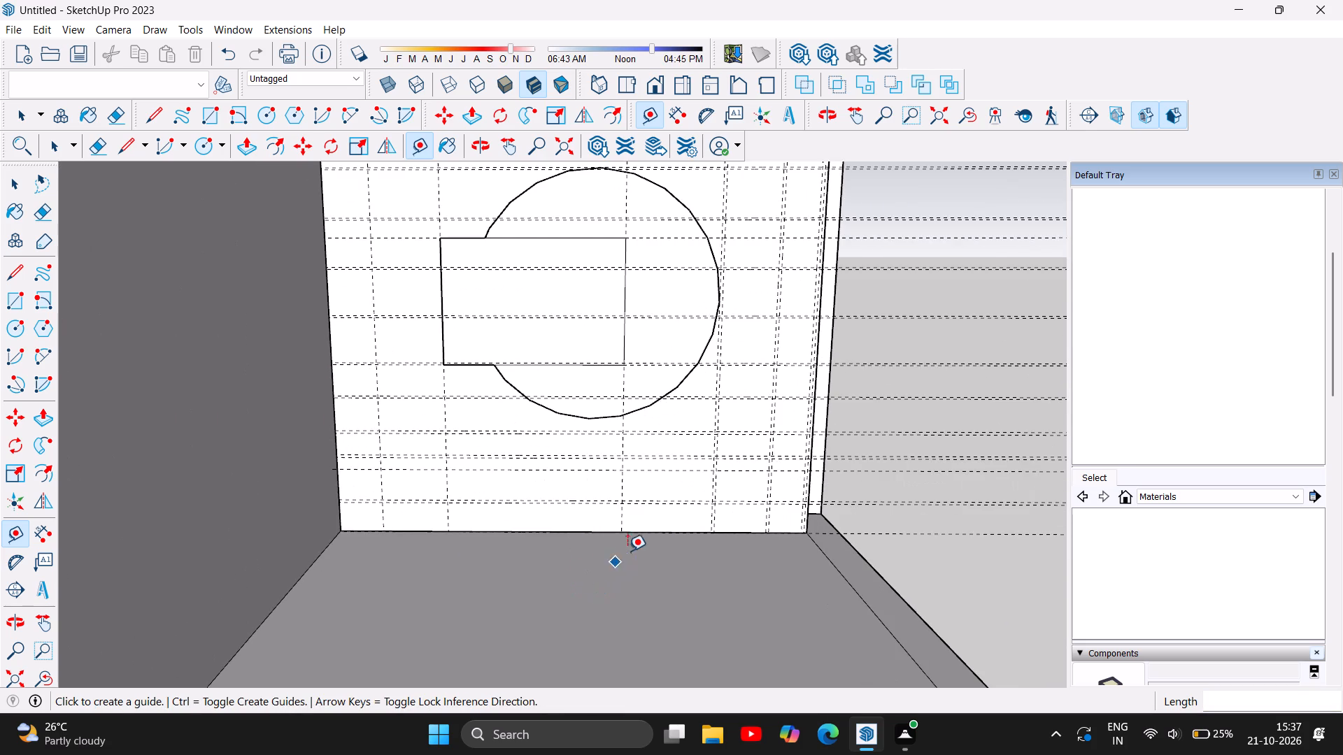
scroll(629, 549, "up", 2)
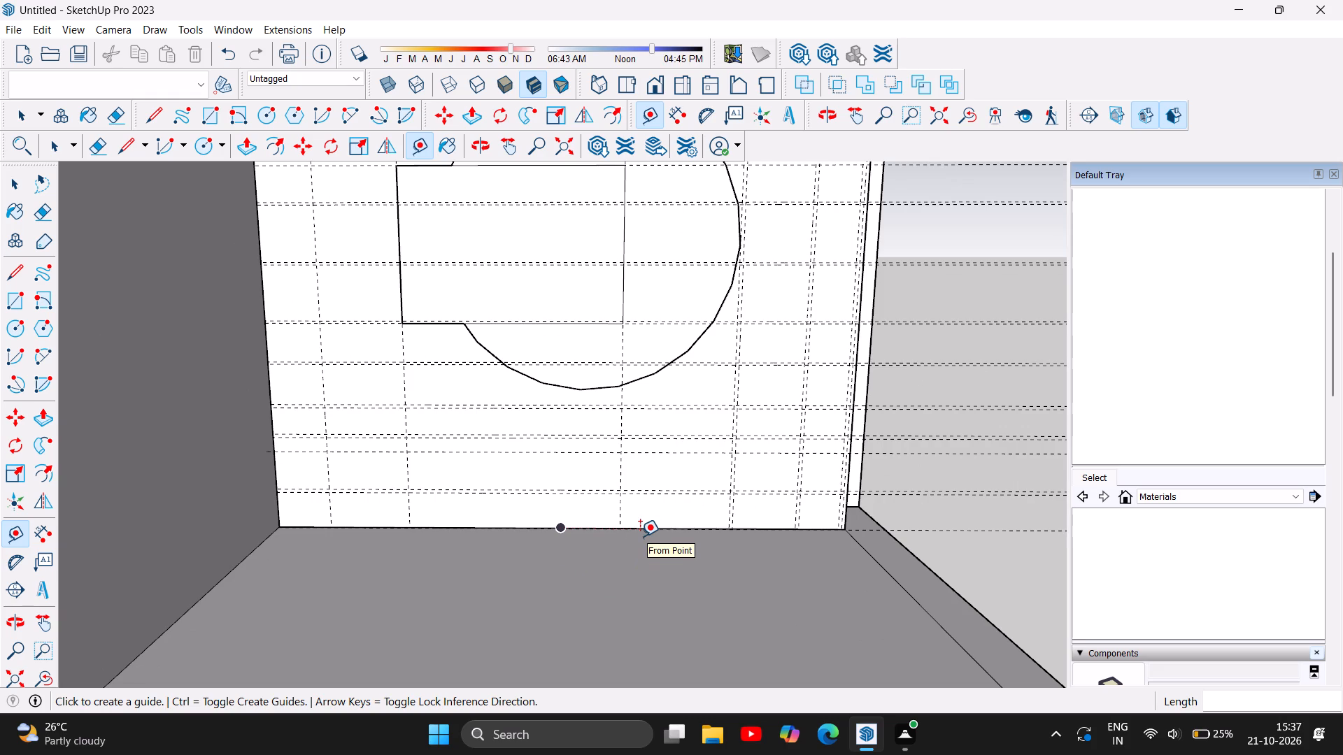
scroll(616, 549, "down", 3)
scroll(494, 486, "down", 2)
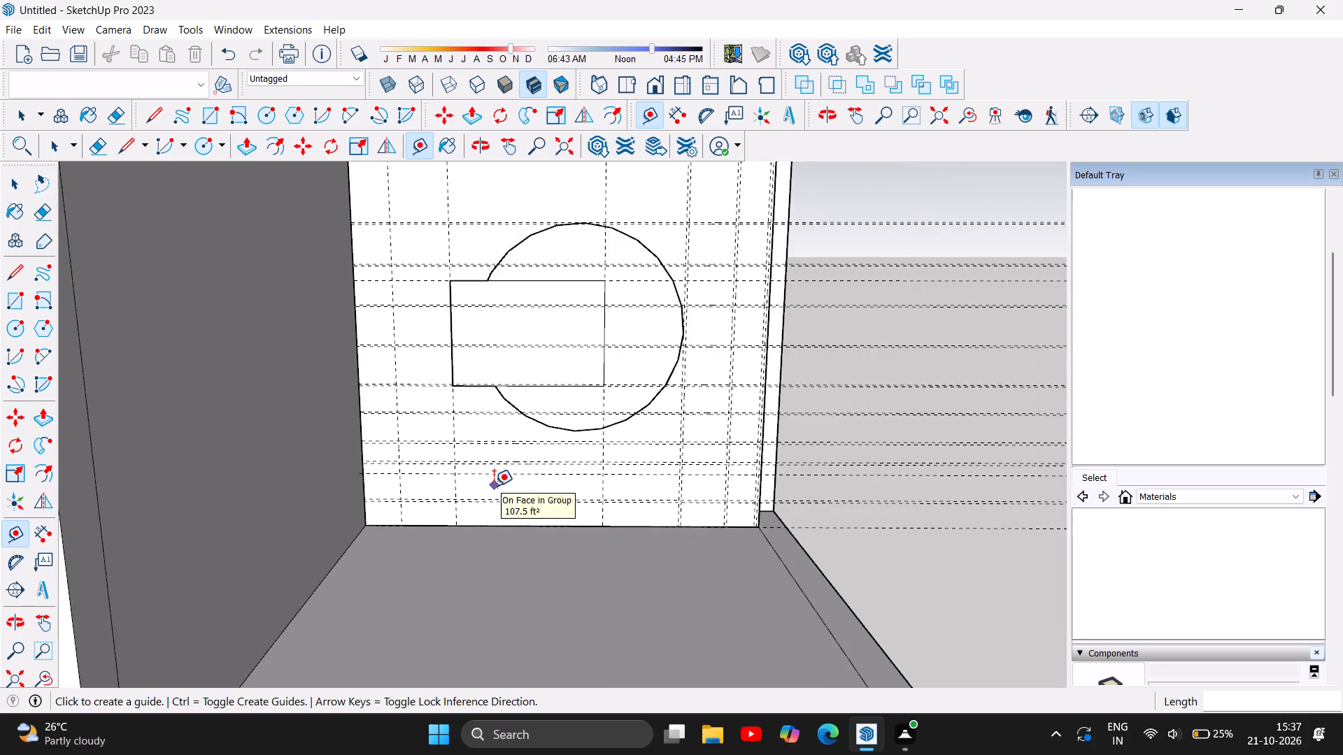
scroll(528, 566, "up", 2)
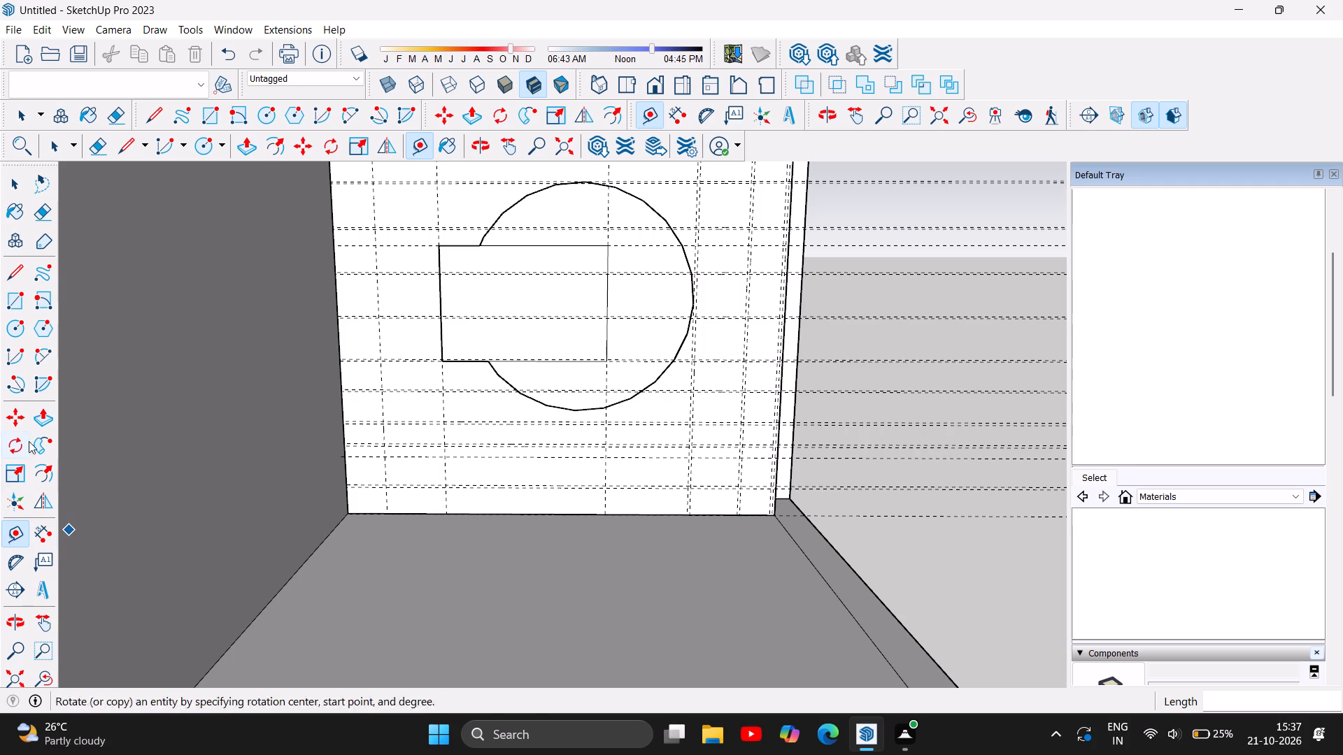
left_click(4, 296)
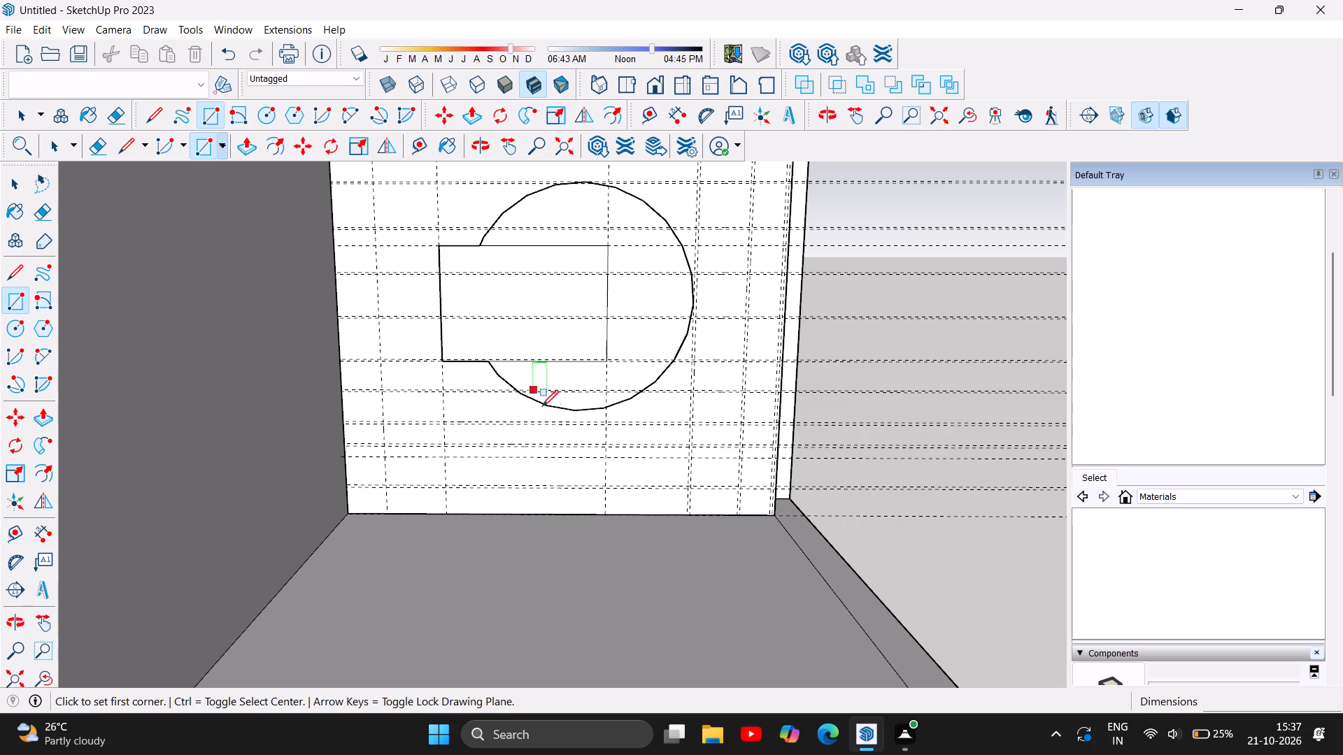
scroll(462, 506, "up", 3)
scroll(402, 391, "up", 1)
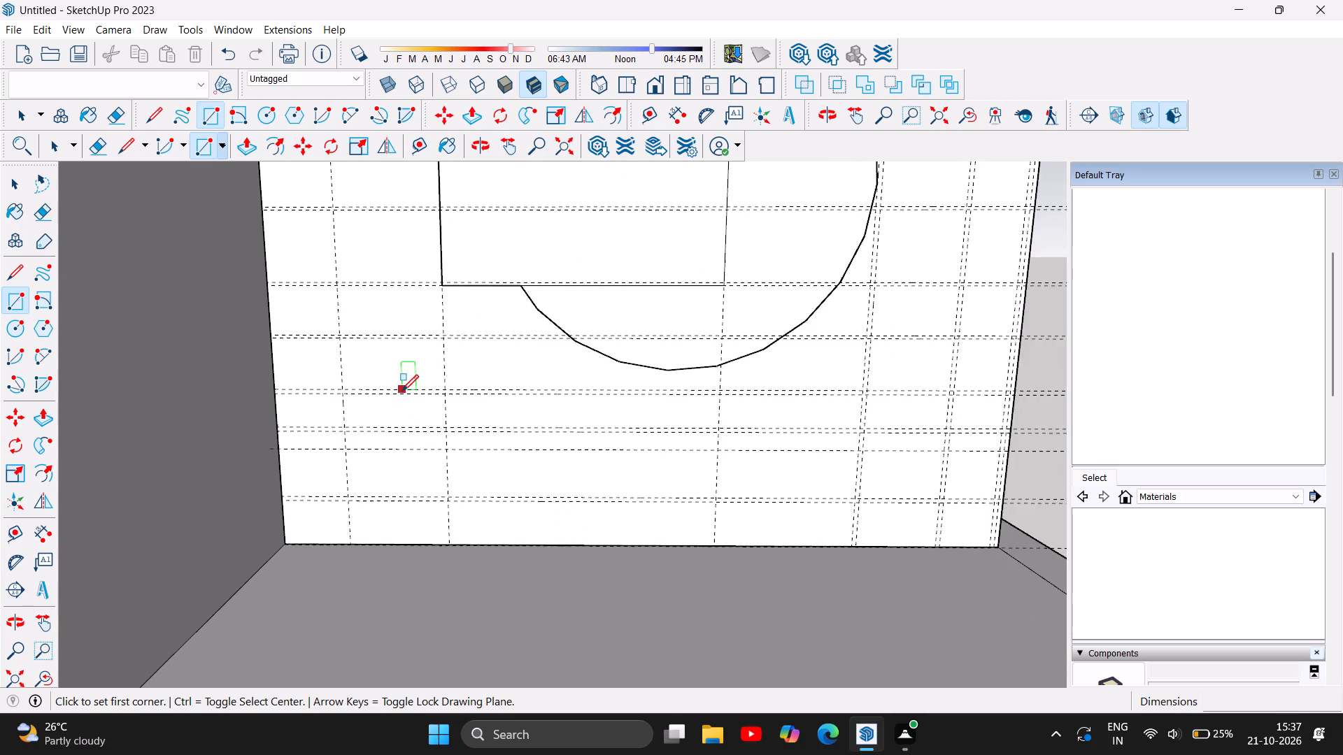
scroll(402, 391, "up", 2)
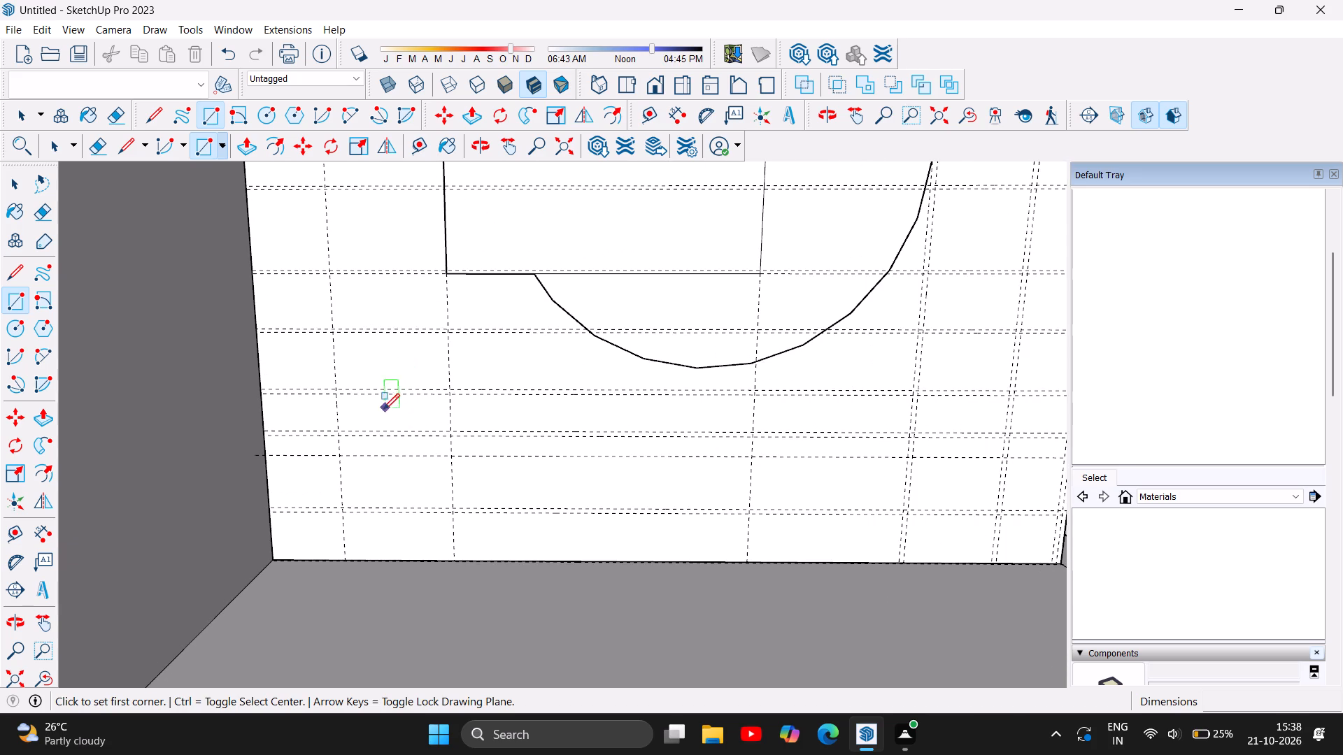
left_click(334, 388)
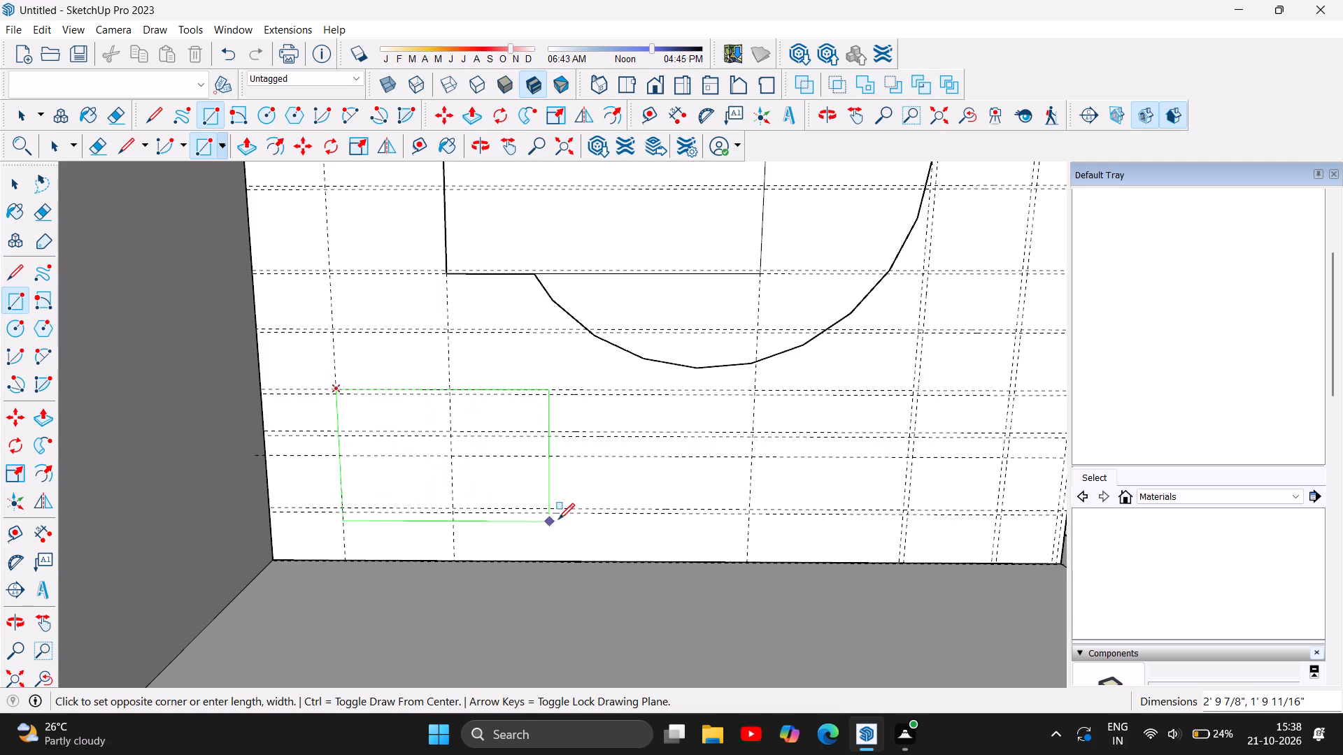
left_click(1004, 515)
Draw an upright 5' 8 1/2" by 1' 3 3/4" rectangle beside the circle, from the highest shelf guide down to the lower rectangle's top-right corner.
scroll(408, 541, "down", 2)
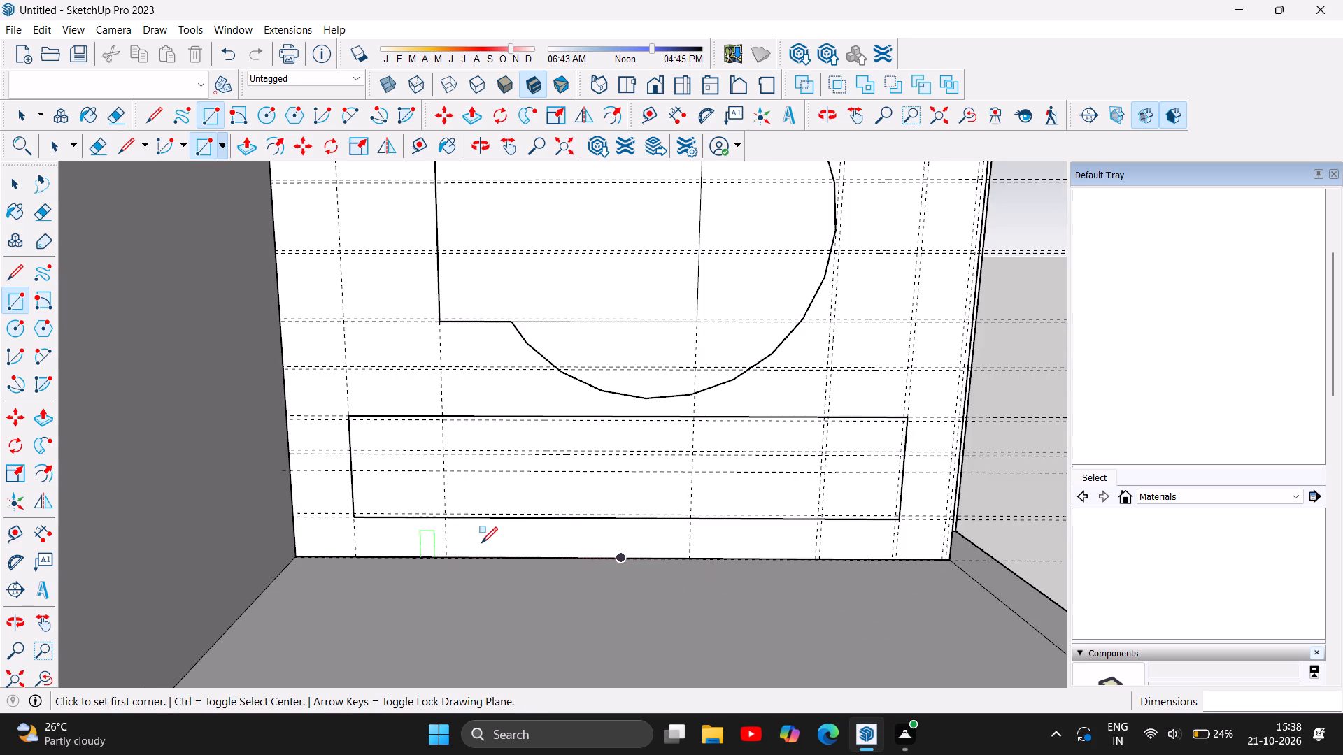
scroll(617, 491, "up", 4)
scroll(277, 442, "down", 3)
scroll(457, 538, "down", 3)
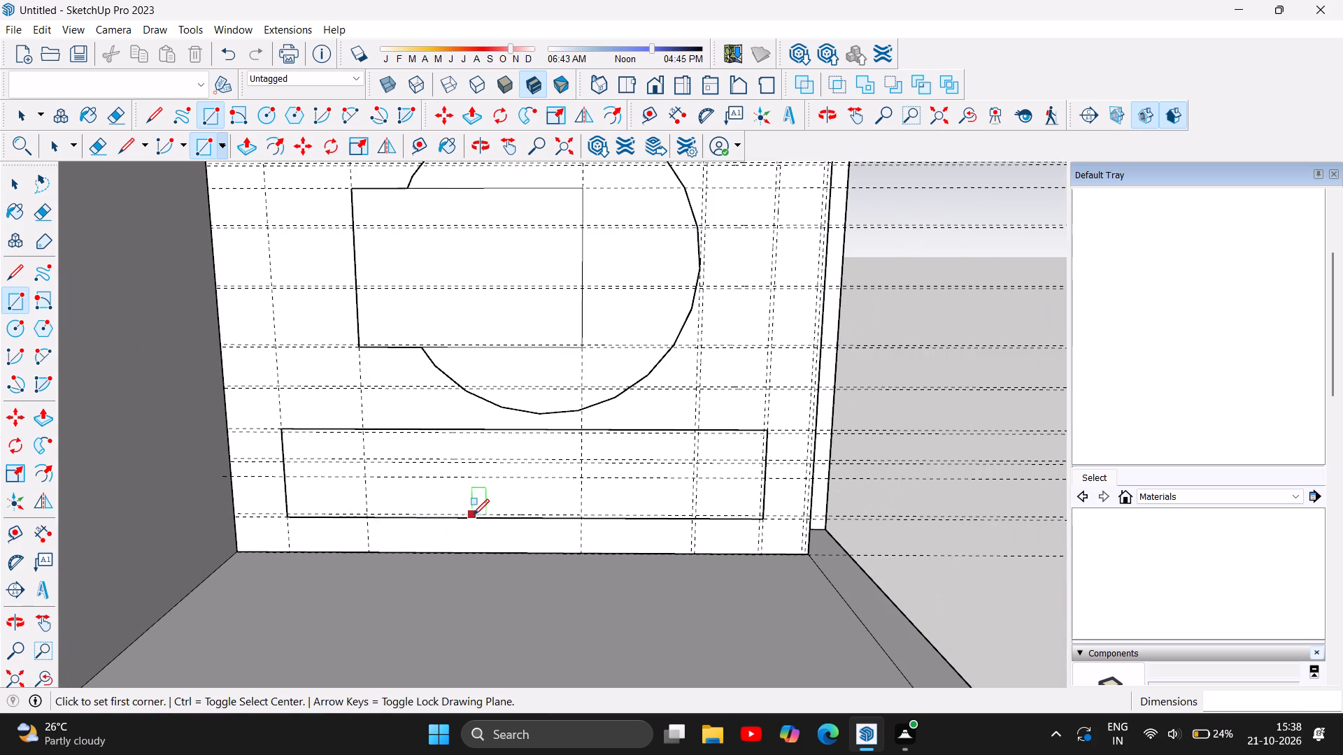
scroll(475, 516, "down", 6)
scroll(720, 310, "up", 1)
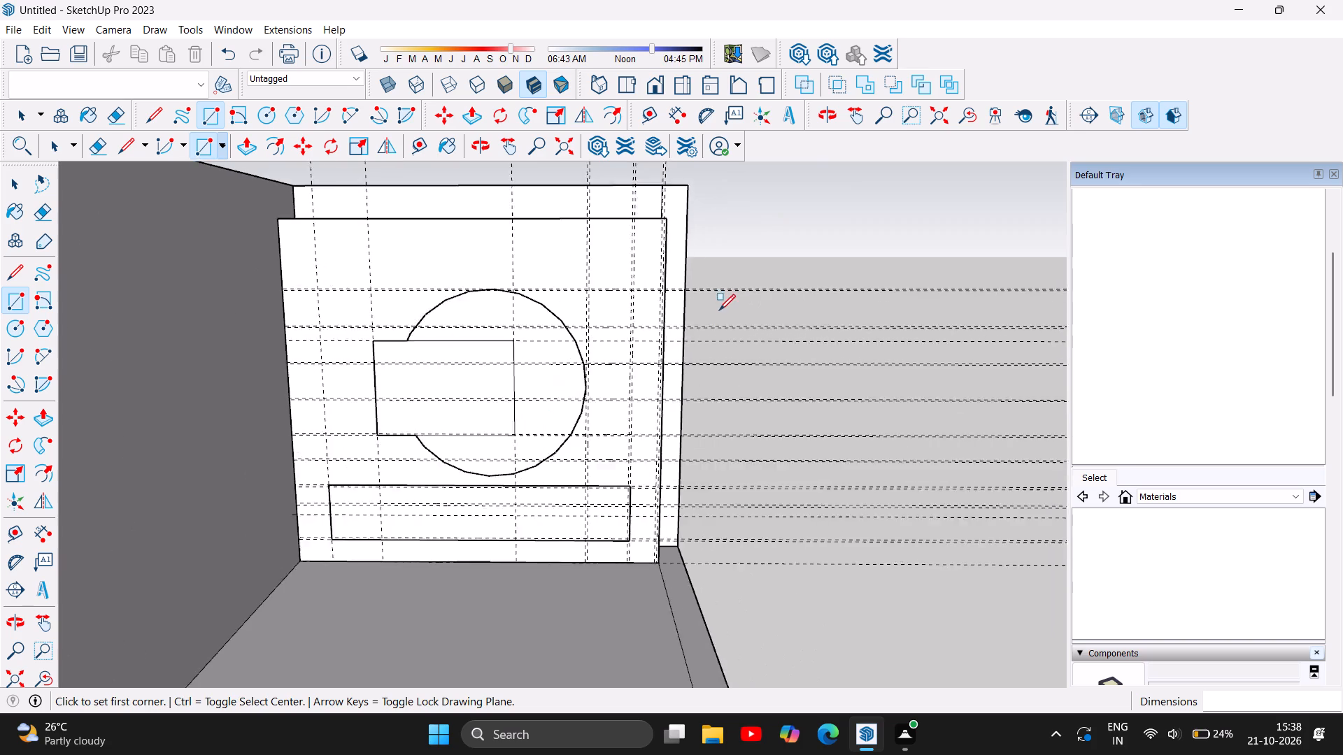
scroll(719, 310, "up", 2)
scroll(628, 235, "up", 4)
scroll(625, 303, "up", 2)
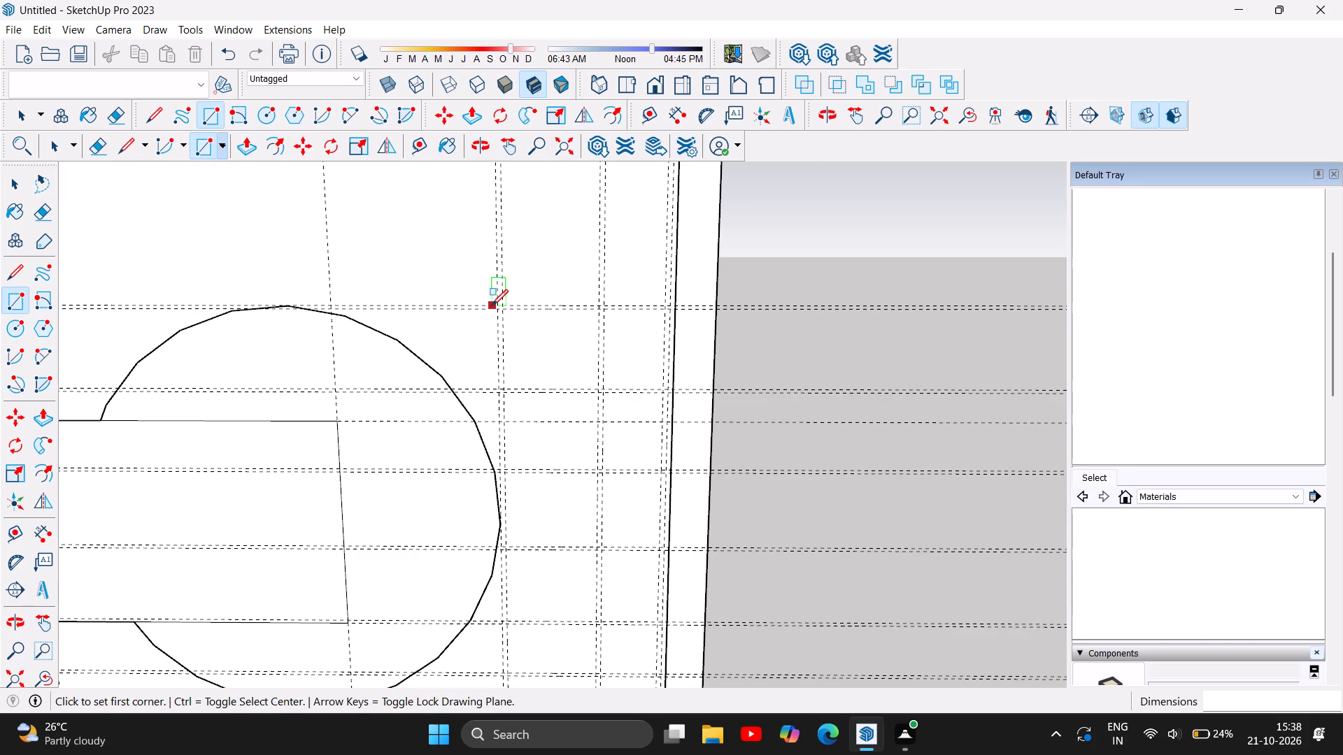
left_click(496, 305)
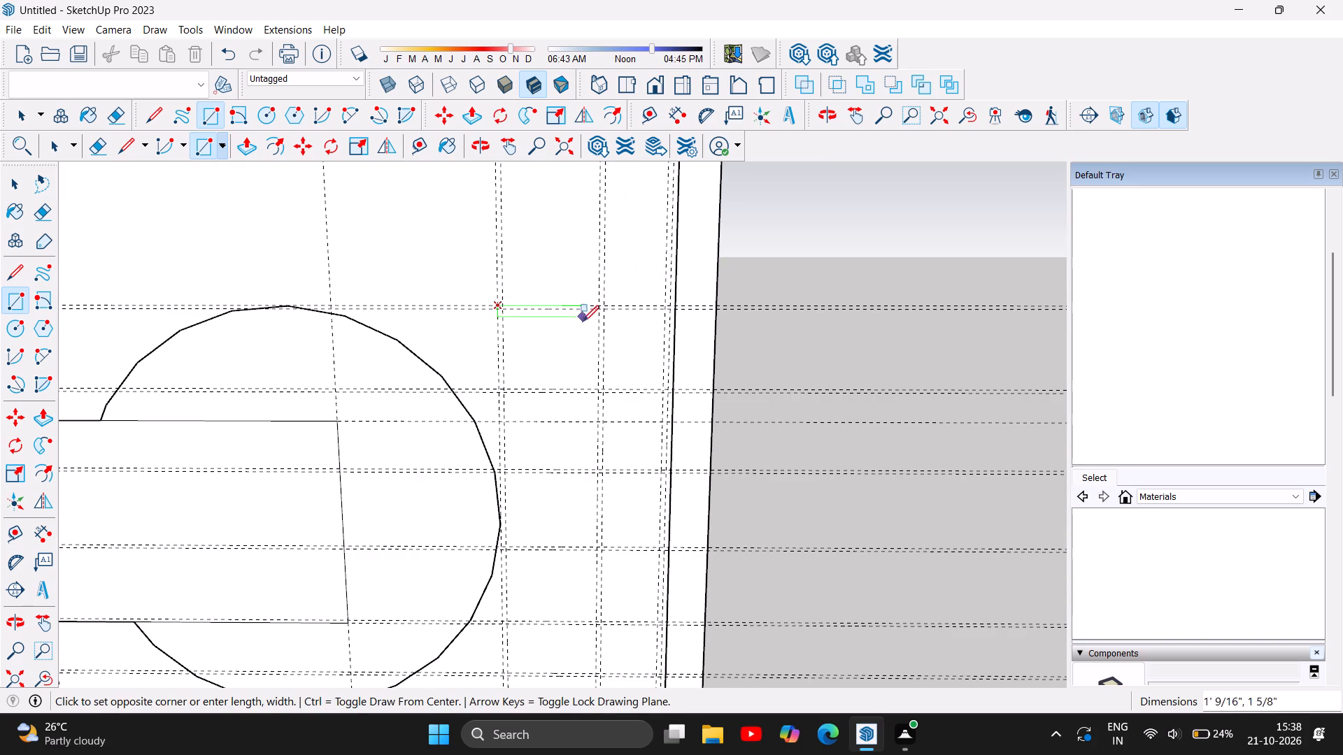
scroll(606, 418, "down", 5)
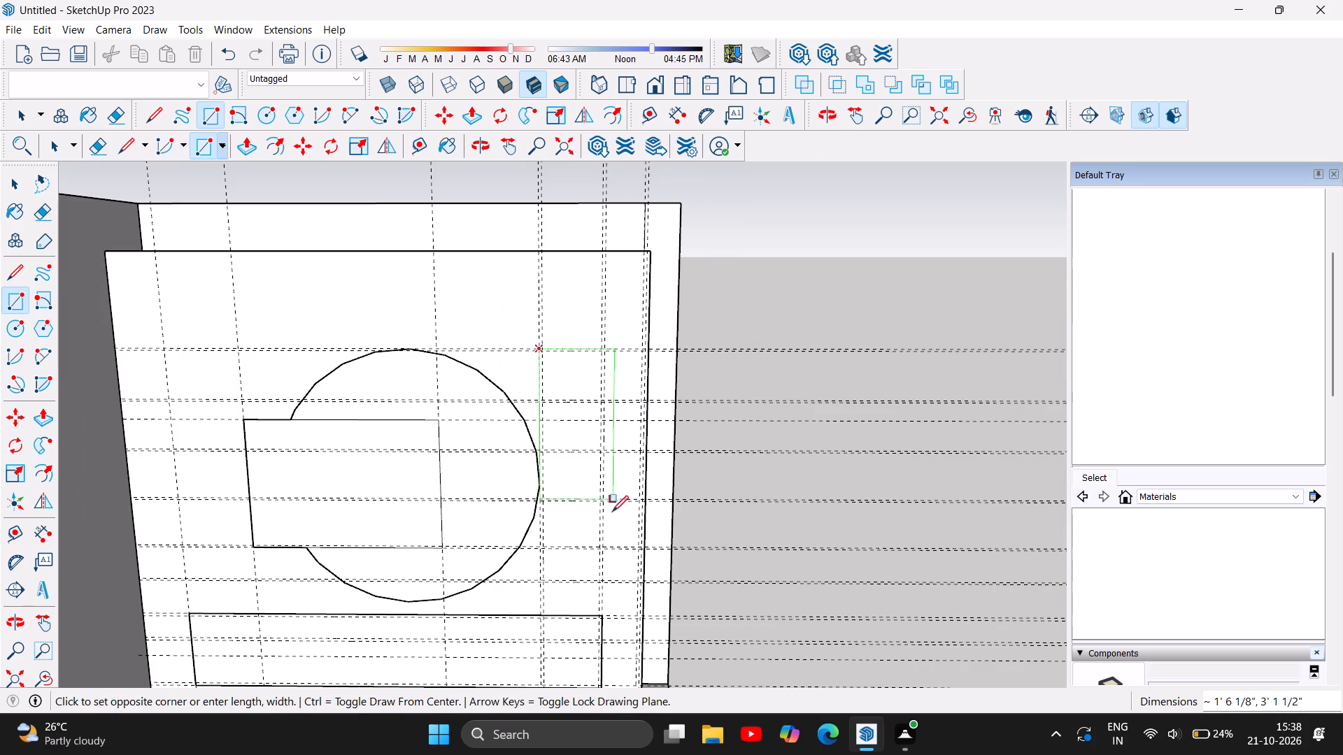
scroll(604, 613, "up", 6)
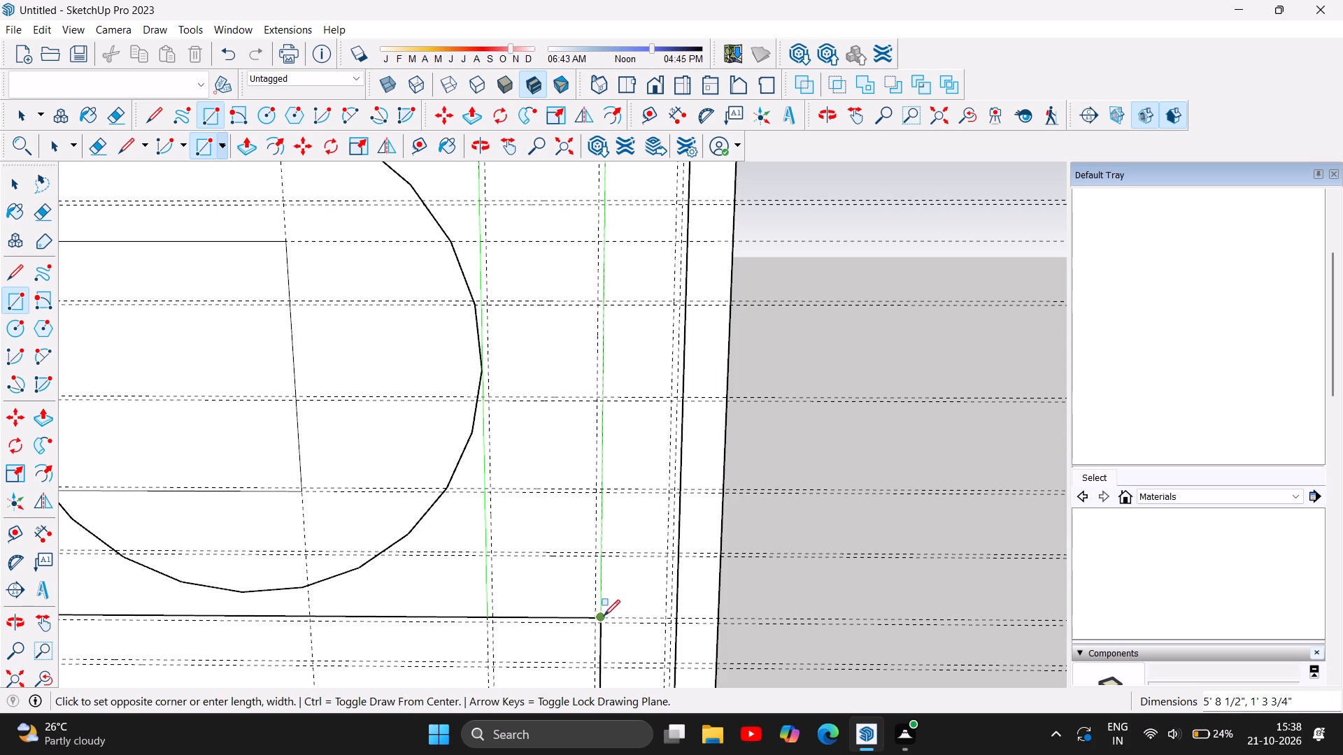
left_click(604, 616)
Outline the lower rectangle's long compartment along the inner guides: a 7' 6 3/4" line across, down the vertical guide, and 7' 6 3/4" back.
scroll(676, 524, "down", 4)
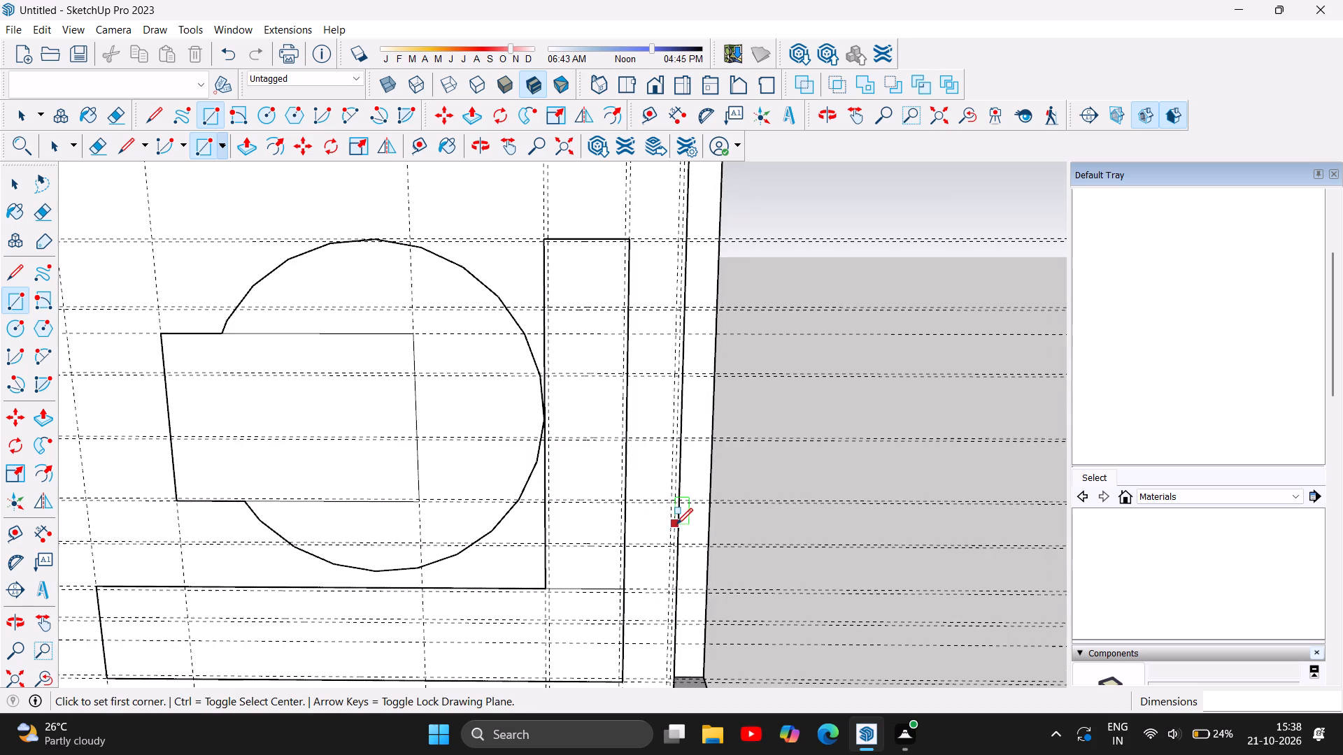
scroll(676, 524, "down", 5)
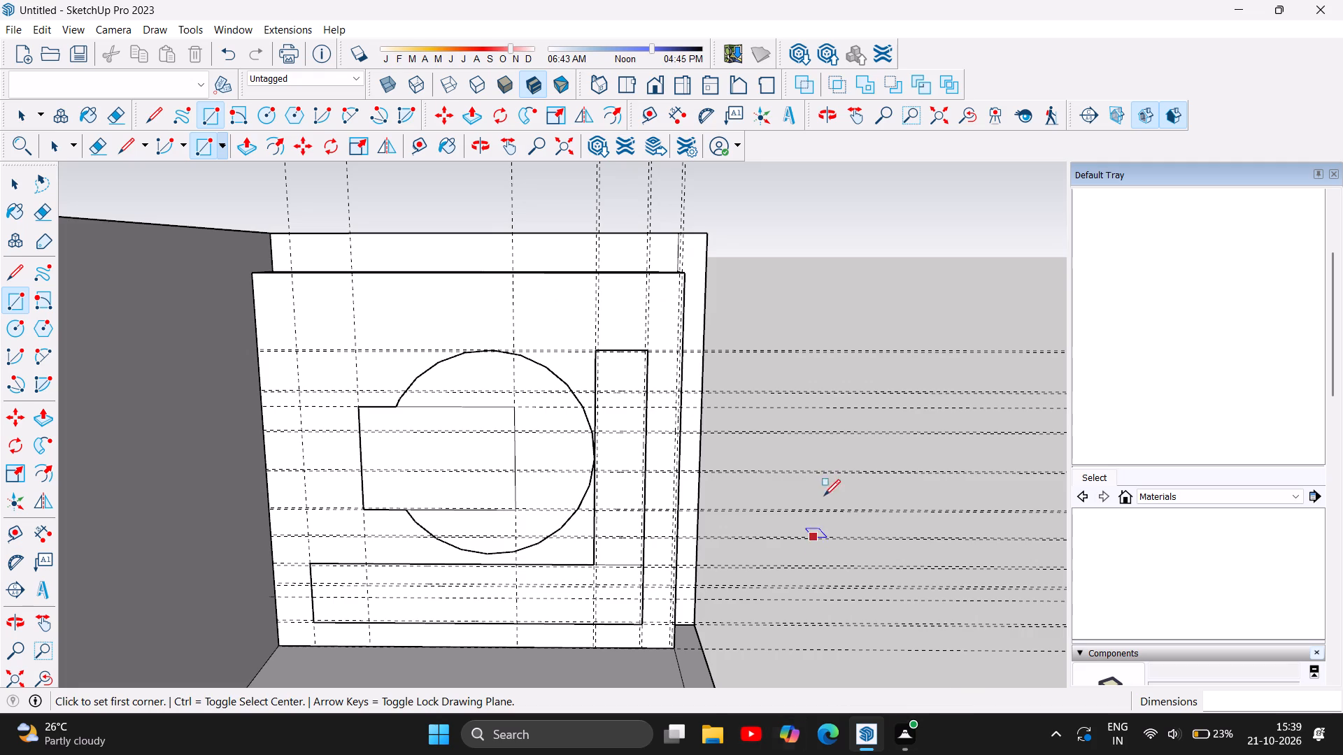
scroll(517, 454, "down", 5)
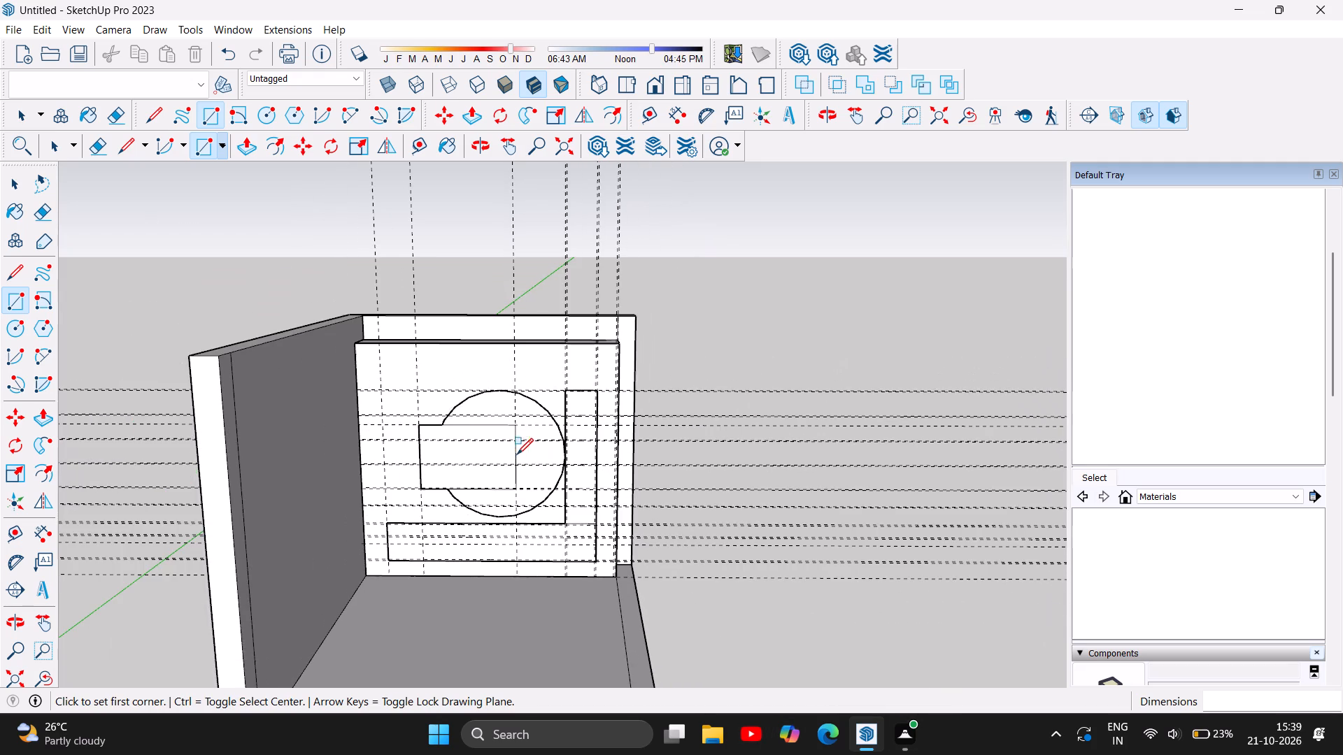
scroll(422, 555, "up", 12)
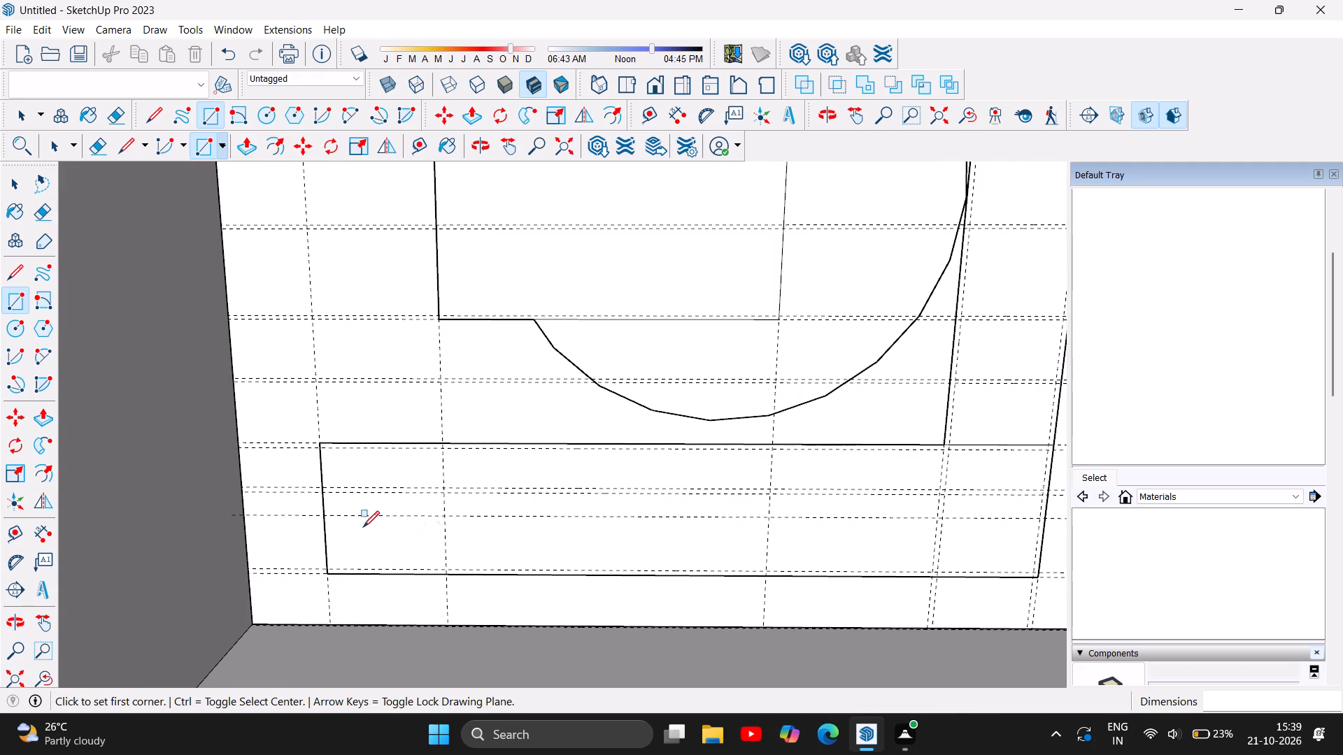
scroll(341, 517, "down", 2)
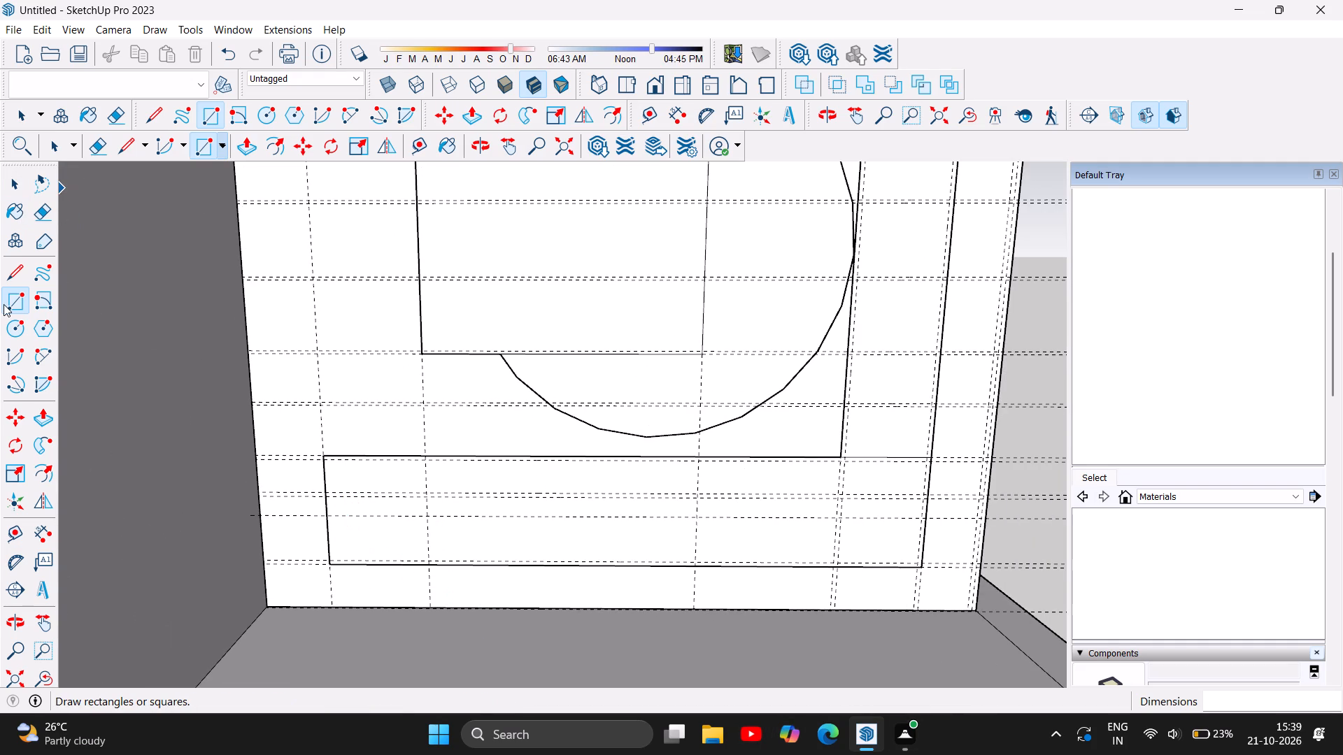
left_click(13, 275)
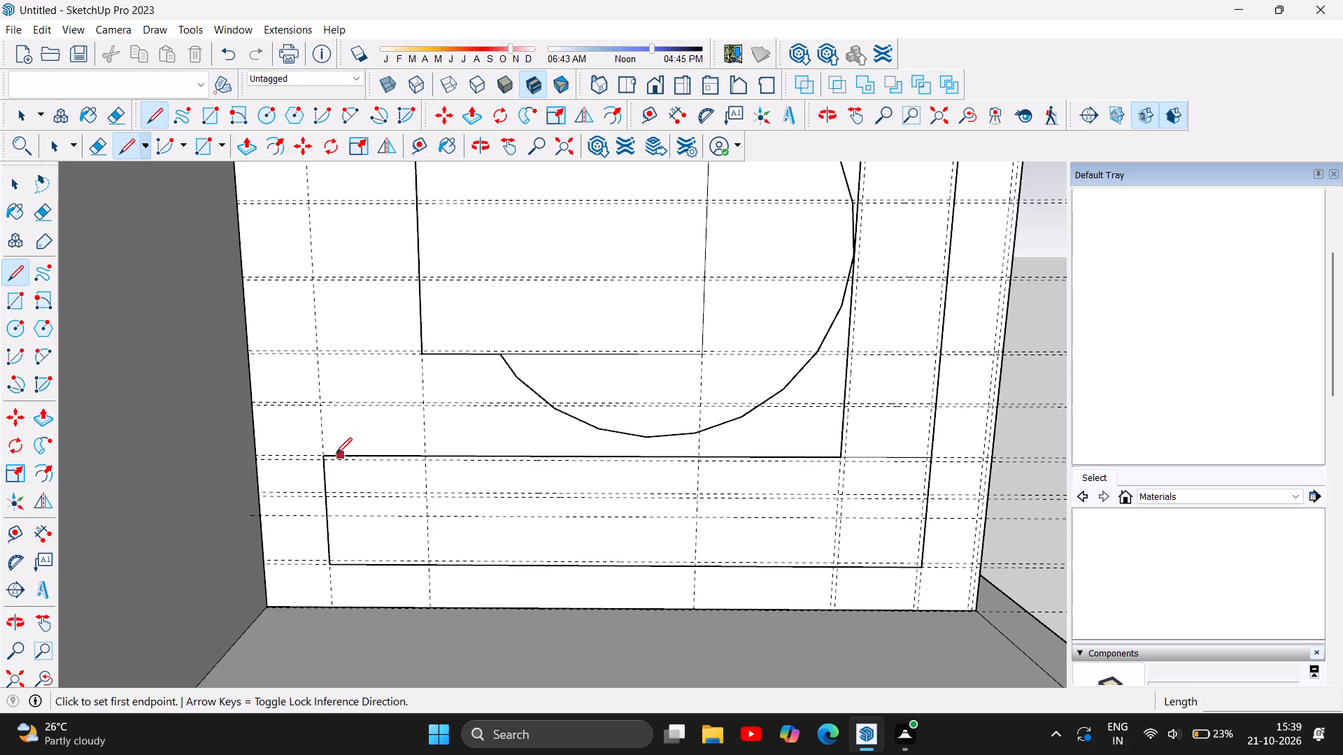
scroll(320, 482, "up", 4)
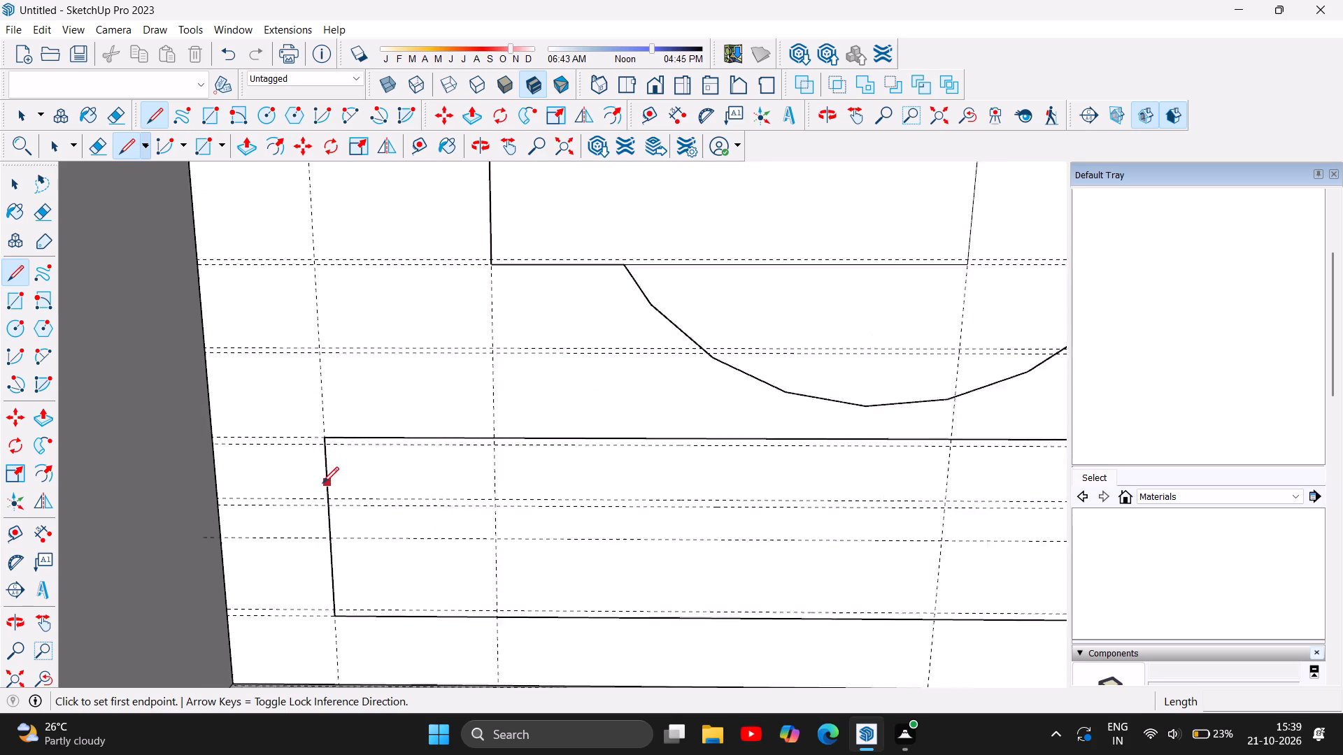
scroll(322, 483, "up", 3)
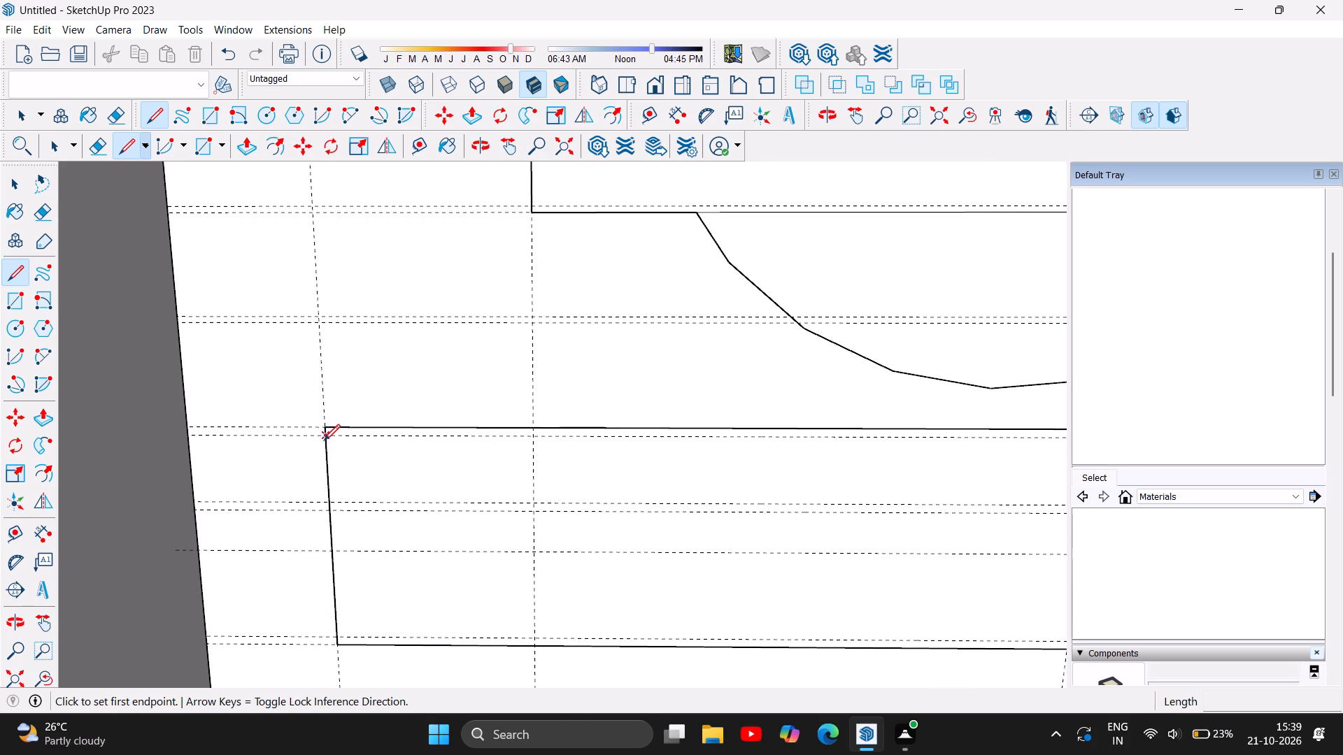
left_click(324, 440)
scroll(480, 444, "down", 3)
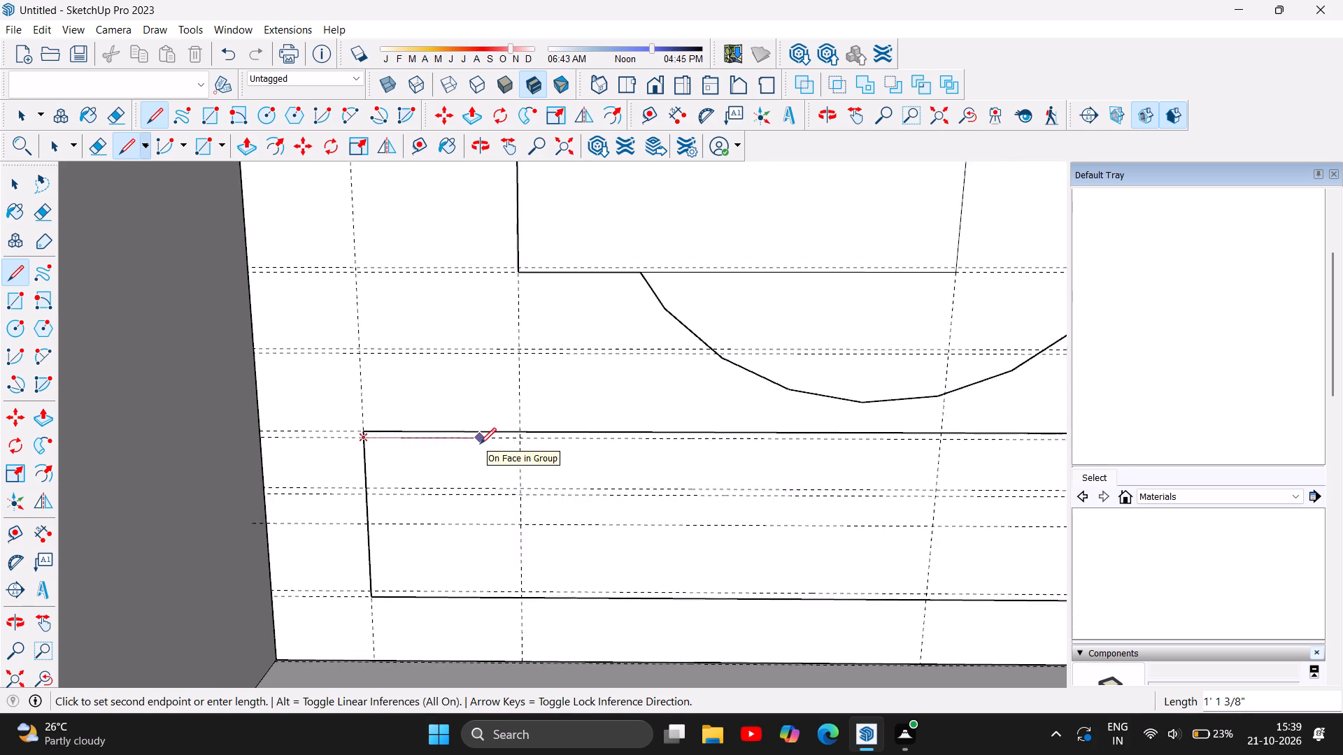
scroll(480, 444, "down", 1)
scroll(567, 494, "down", 5)
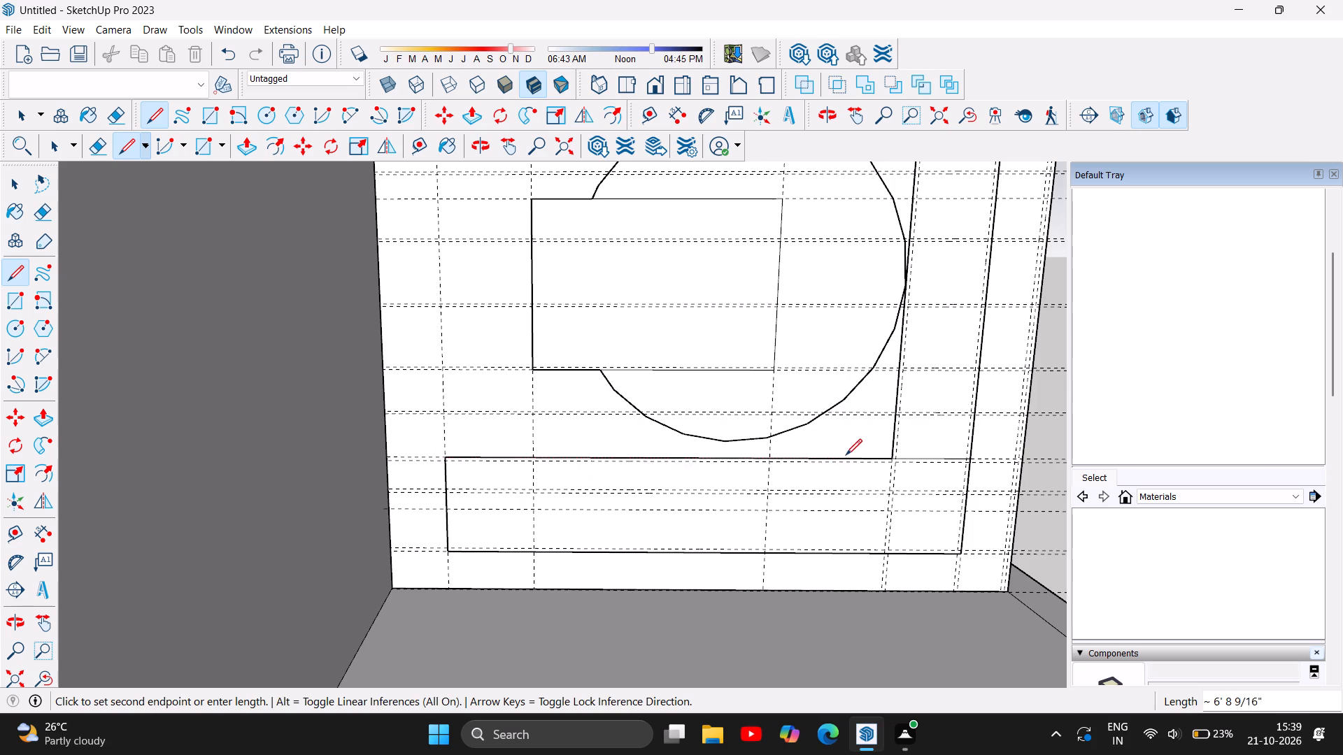
left_click(890, 464)
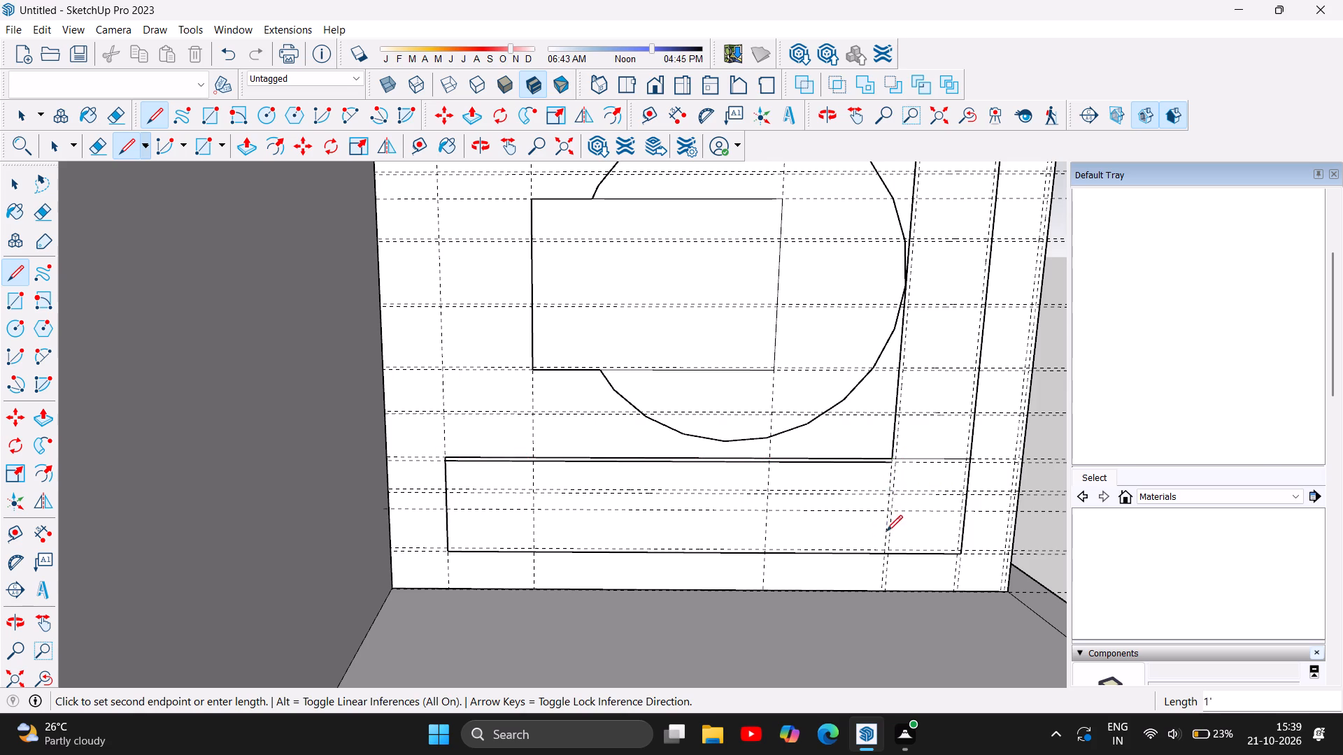
left_click(884, 548)
scroll(450, 547, "up", 7)
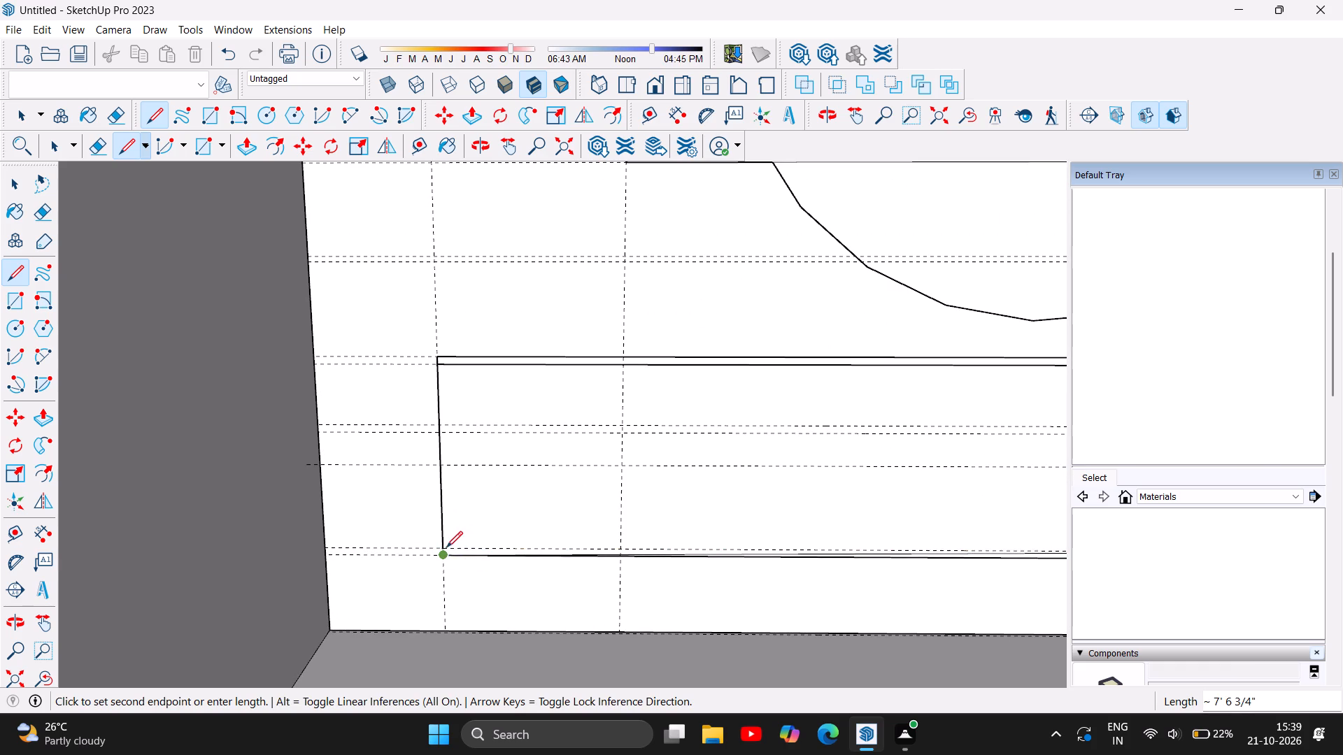
scroll(444, 546, "up", 5)
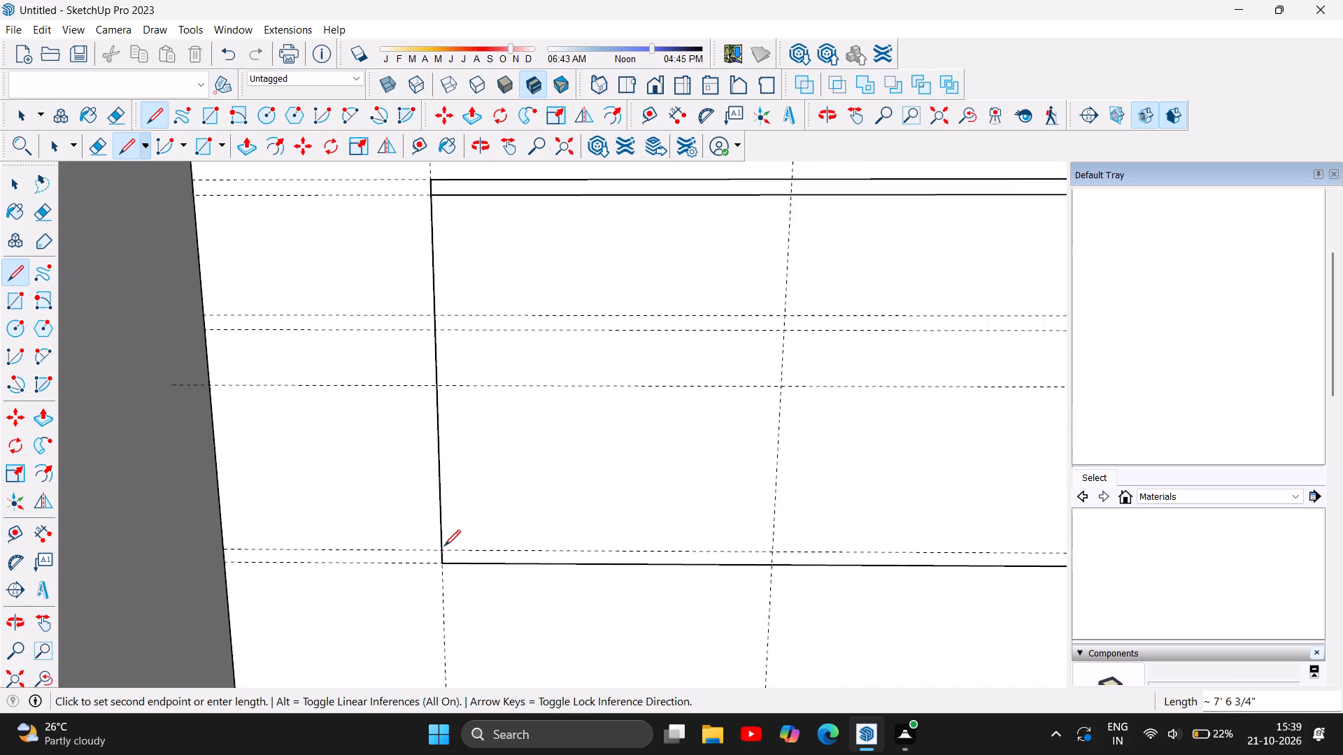
scroll(444, 546, "up", 2)
left_click(441, 552)
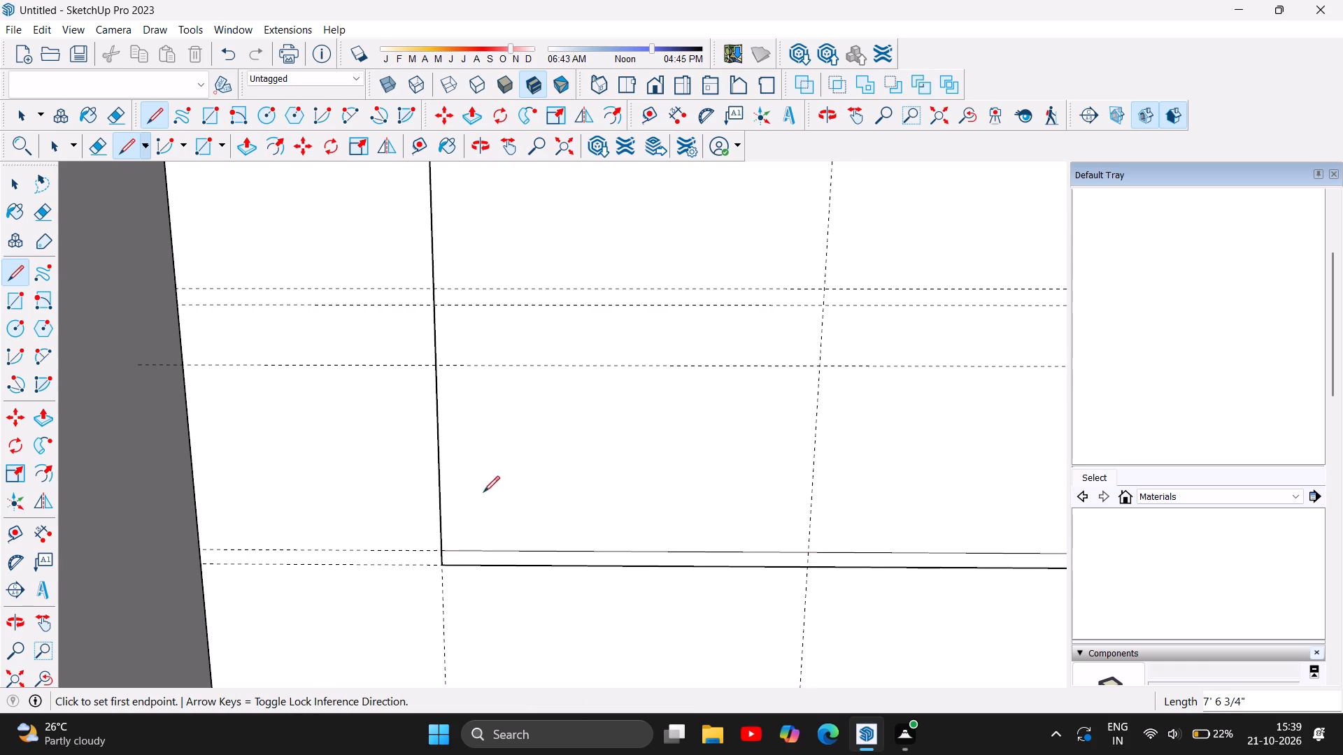
Draw the upright's inner side line along the second vertical guide, from the lower rectangle's bottom edge up to the guide just below the upright's top.
scroll(359, 517, "down", 14)
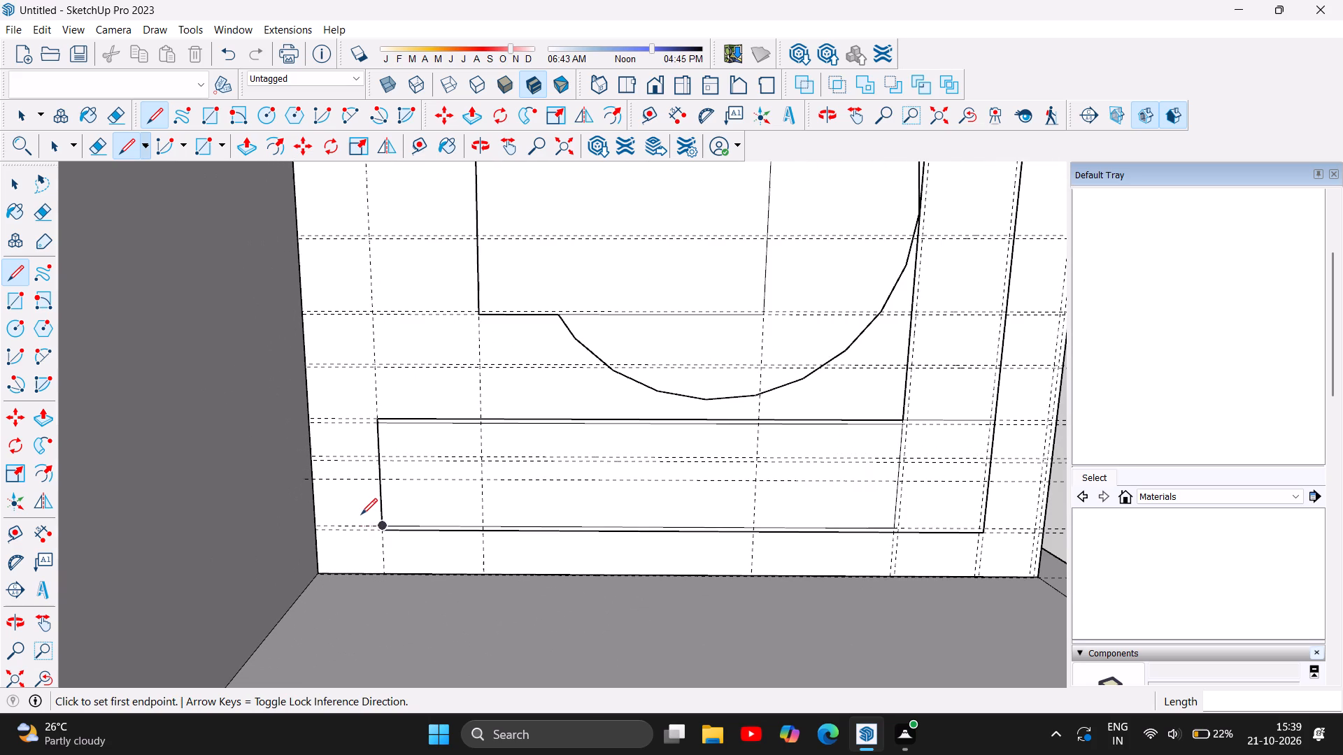
scroll(383, 492, "up", 1)
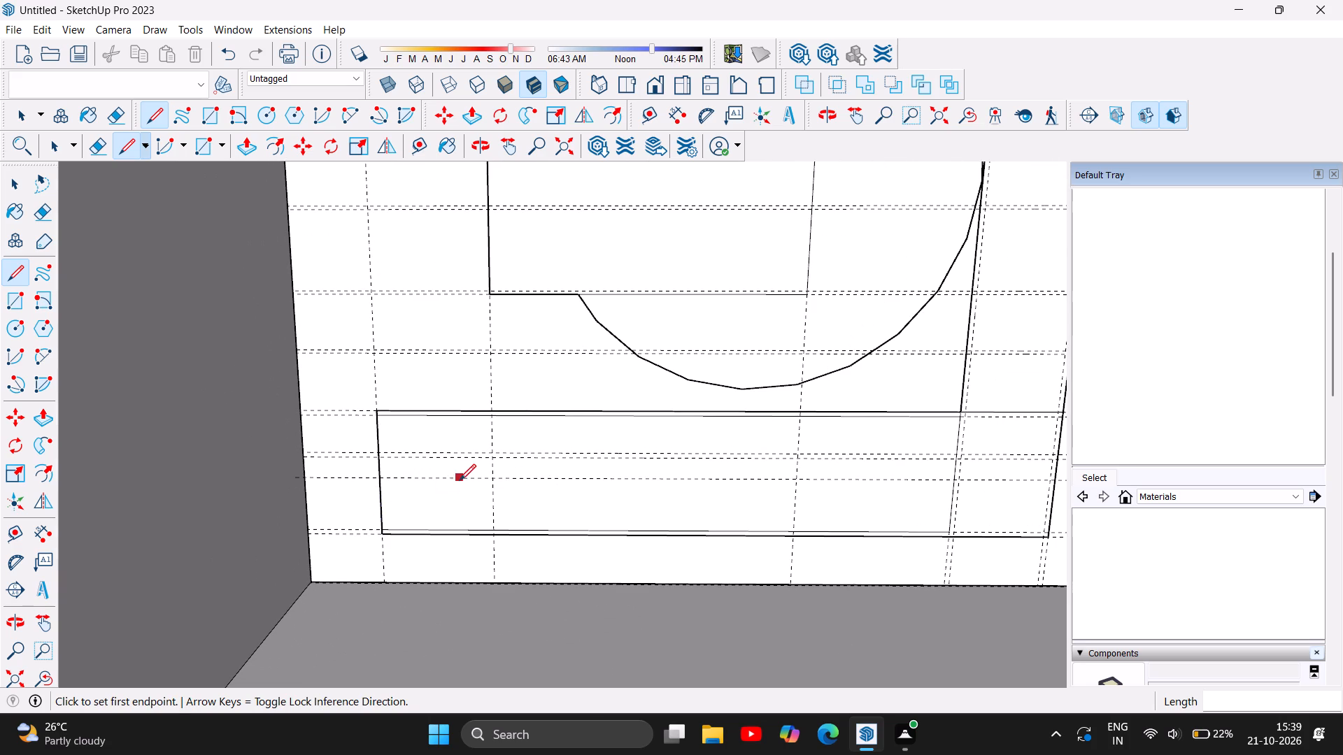
scroll(327, 431, "down", 2)
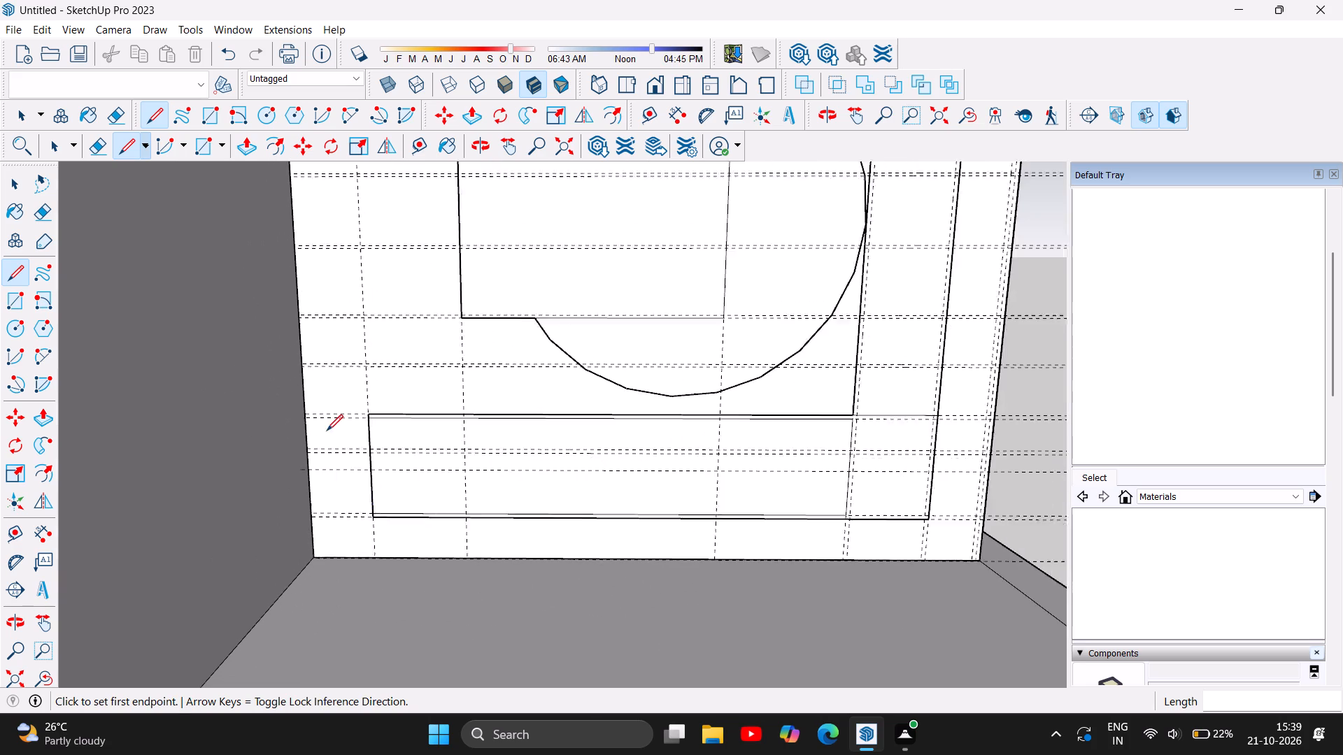
scroll(327, 431, "down", 1)
scroll(804, 515, "up", 6)
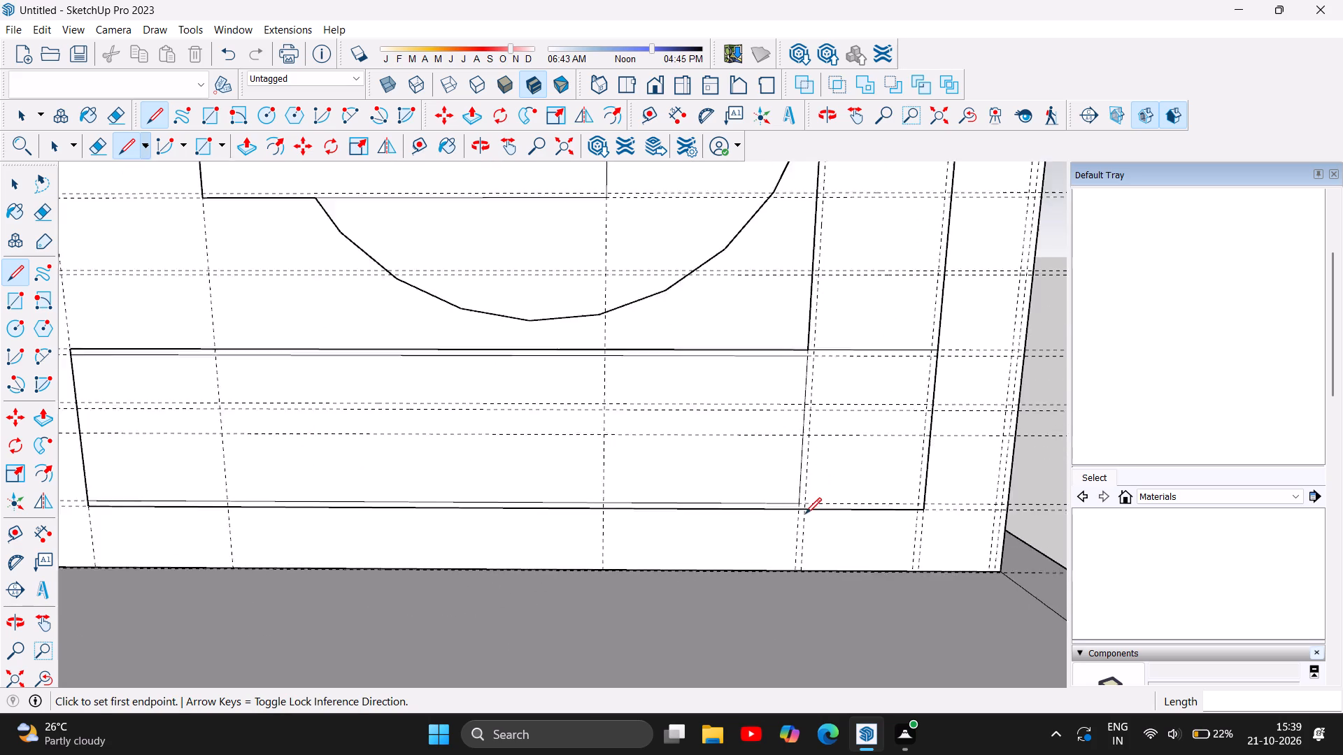
scroll(816, 505, "up", 8)
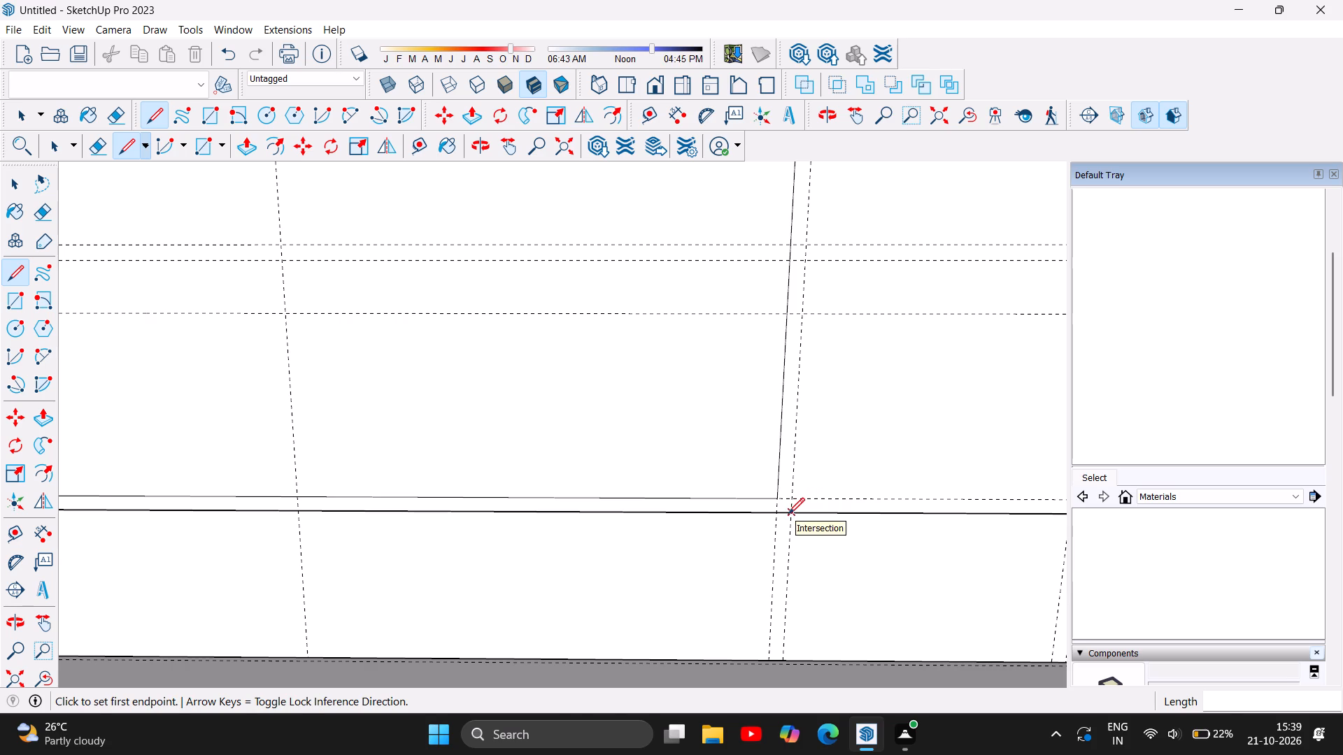
left_click(788, 514)
scroll(798, 455, "down", 12)
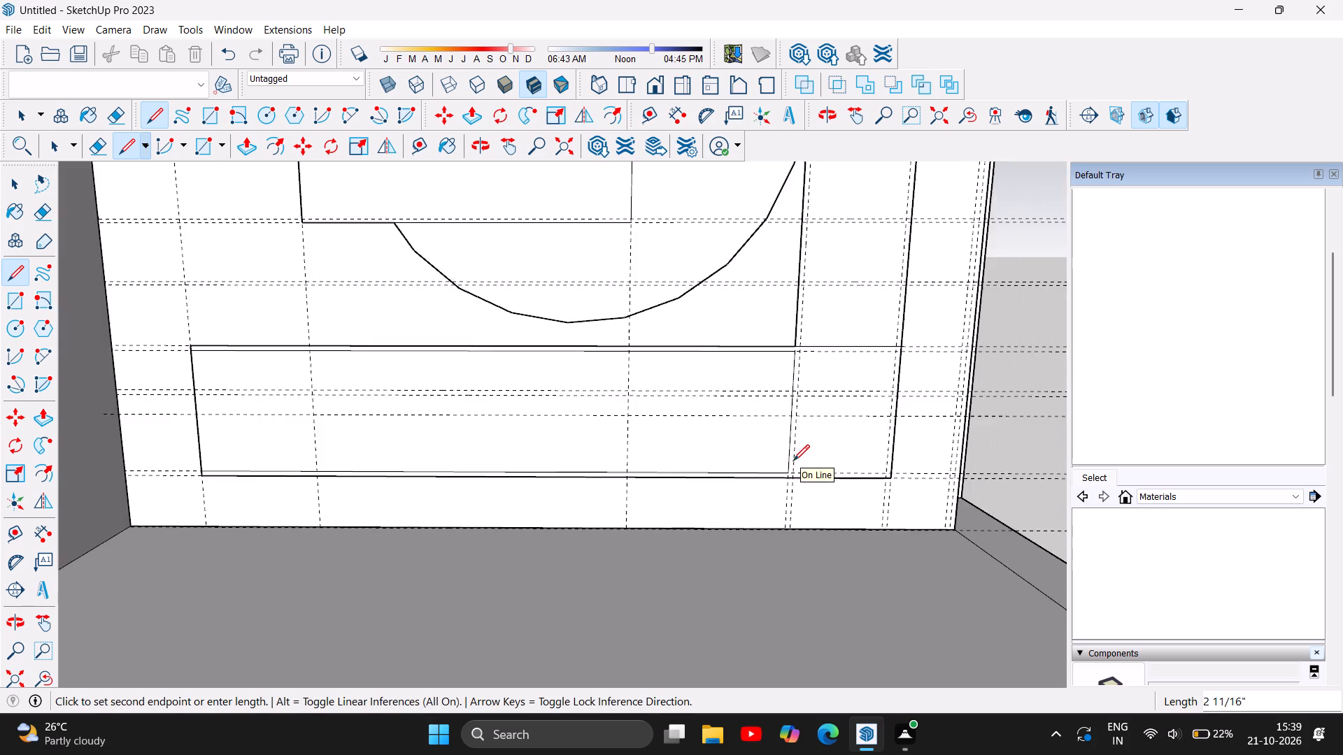
scroll(793, 458, "down", 7)
scroll(793, 458, "up", 1)
scroll(793, 458, "down", 5)
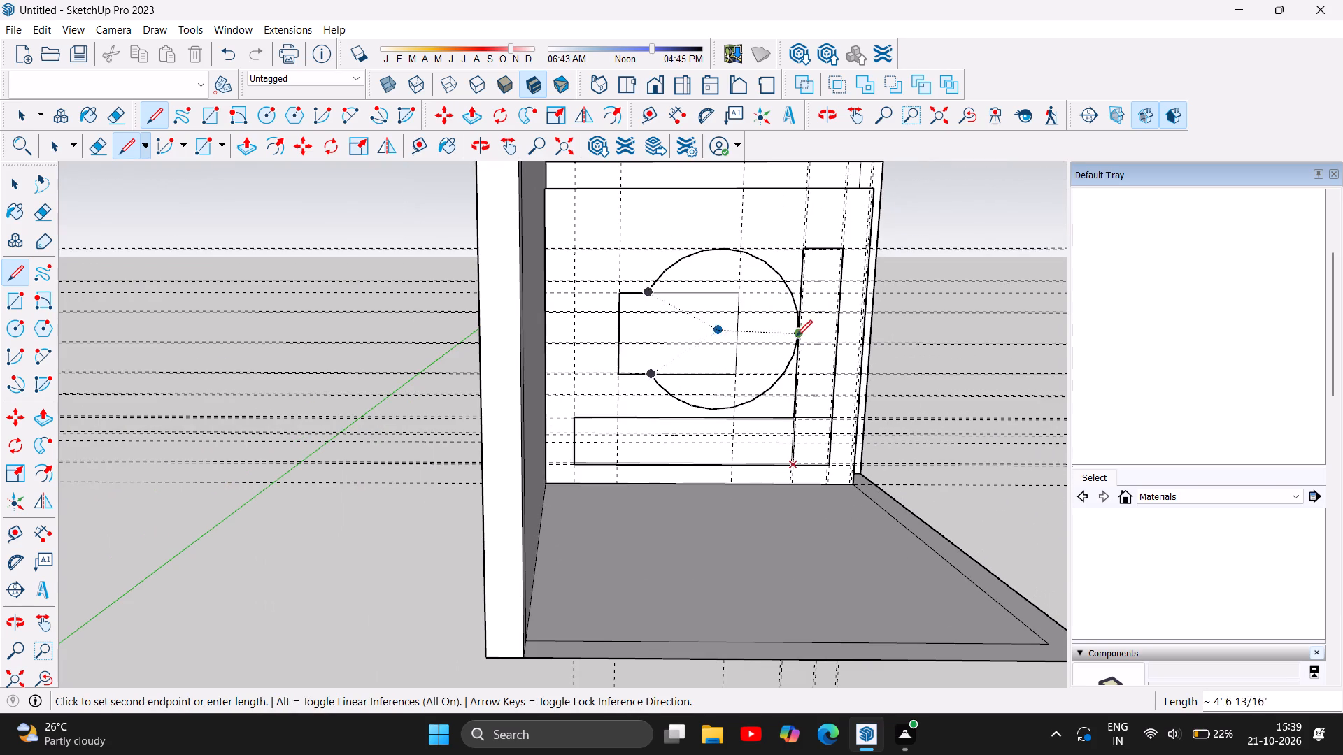
scroll(801, 303, "up", 3)
scroll(817, 219, "up", 4)
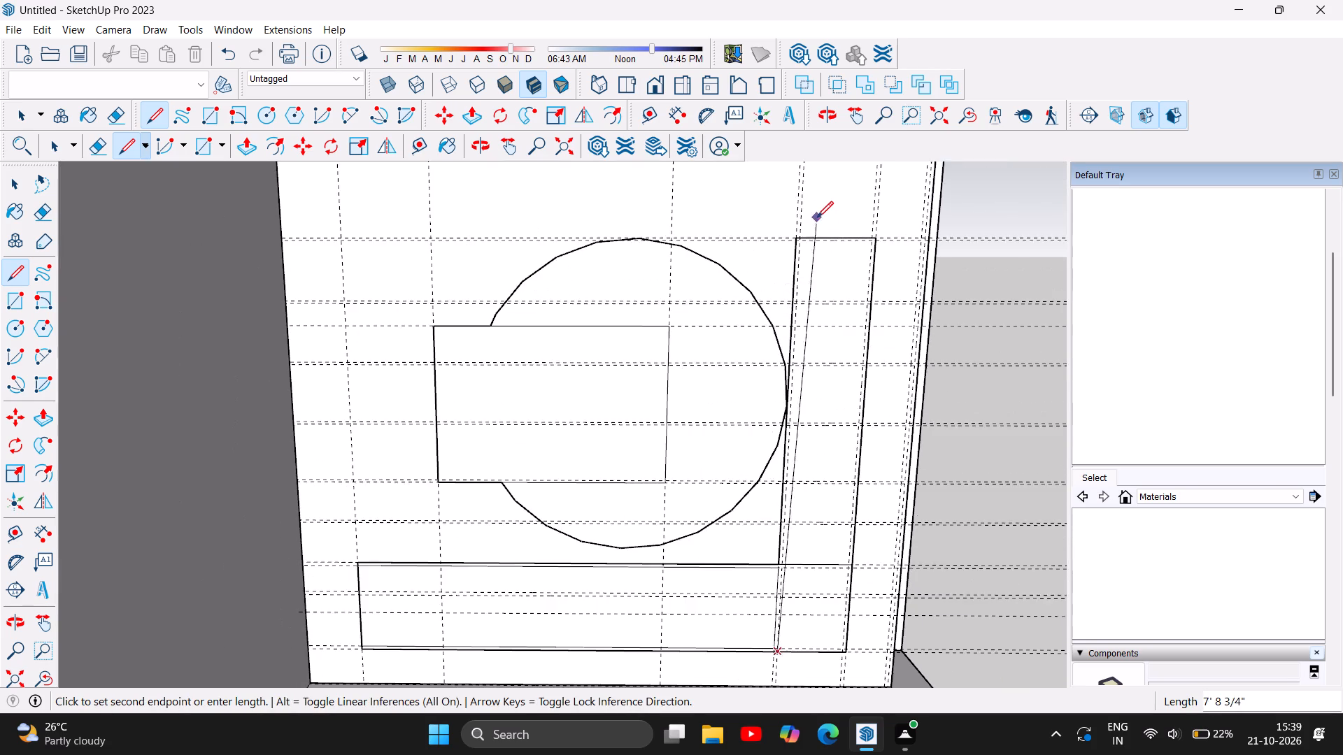
scroll(816, 235, "up", 16)
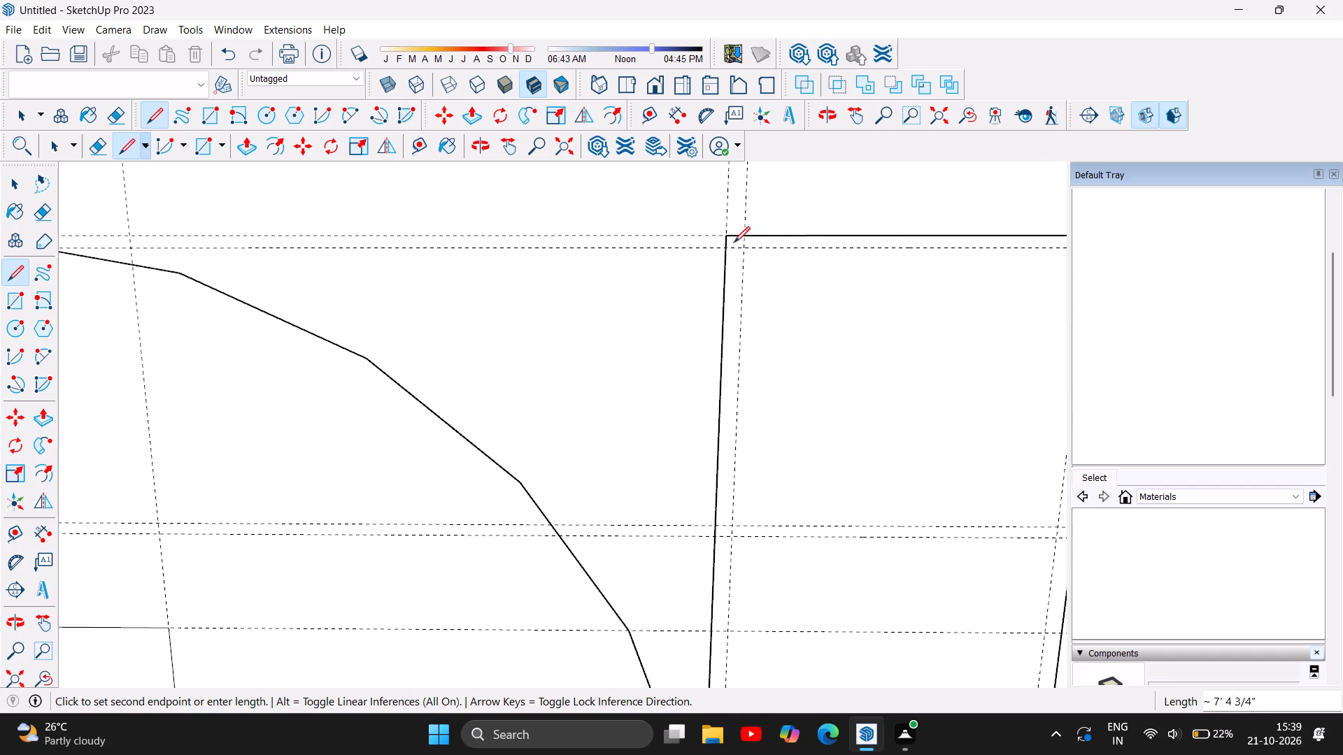
left_click(744, 249)
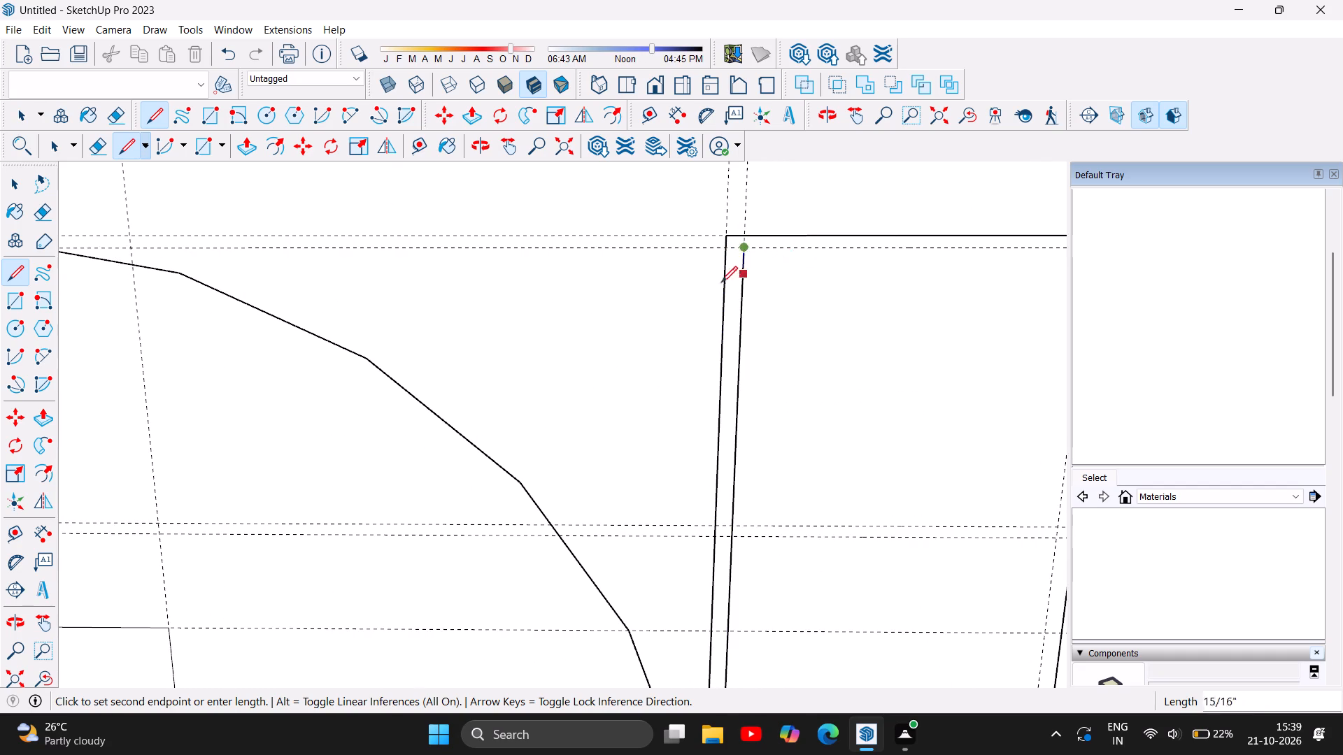
Complete the upright's inner outline: 1' 2 1/4" across the top guide, down the inner right guide, and 1' 2 1/4" back along the bottom guide.
scroll(693, 286, "down", 16)
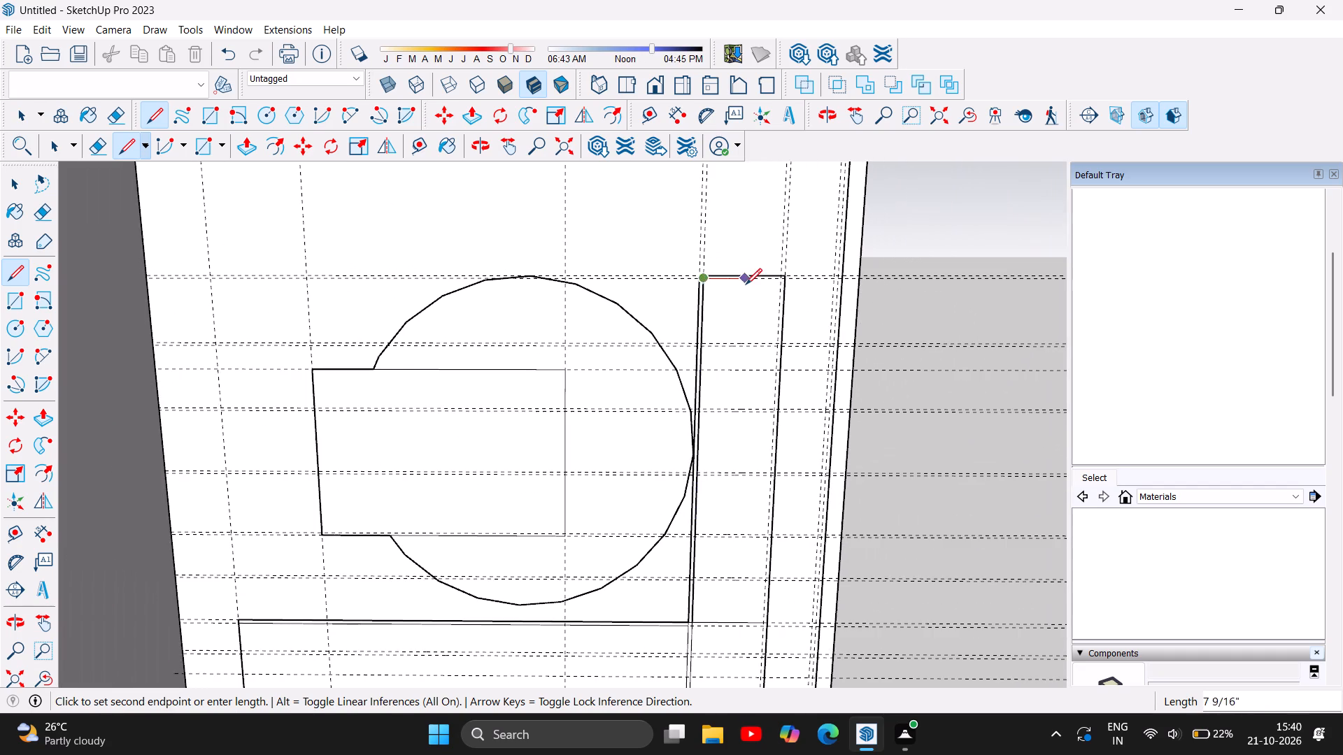
scroll(775, 287, "up", 10)
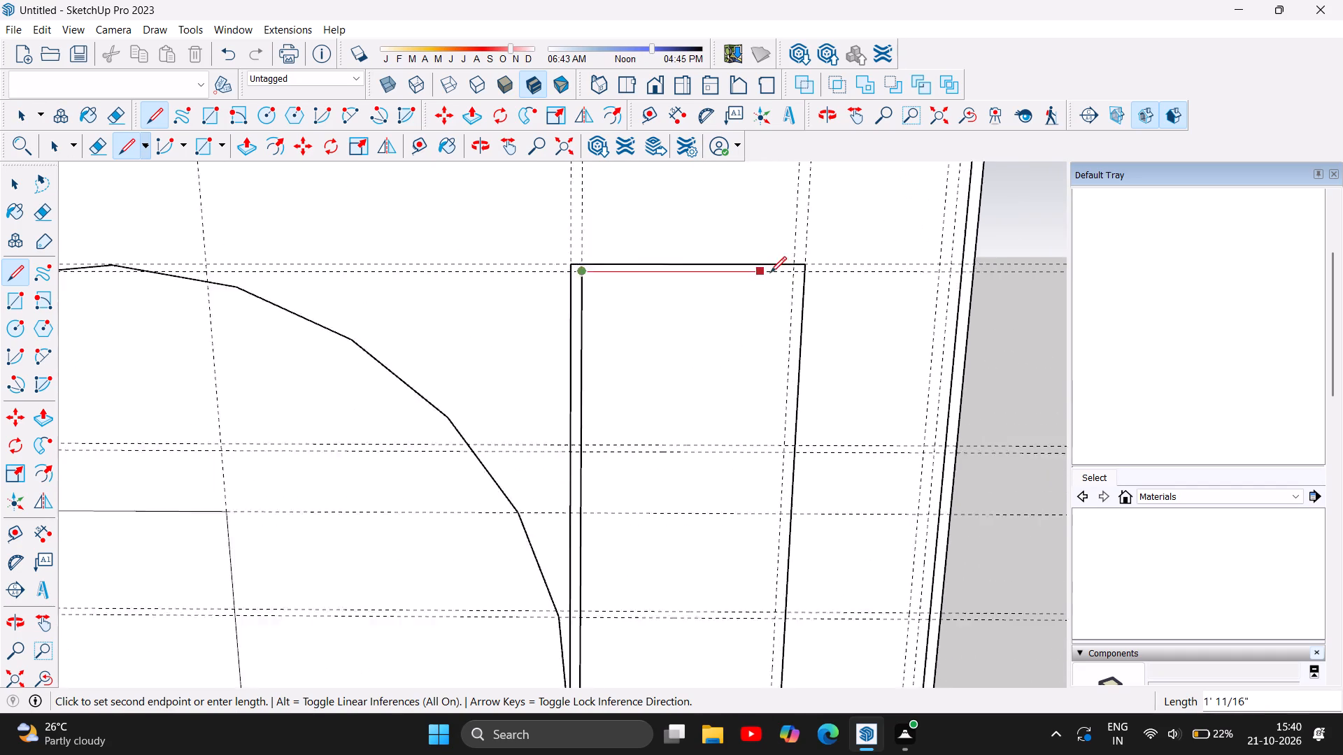
scroll(770, 273, "up", 2)
left_click(798, 273)
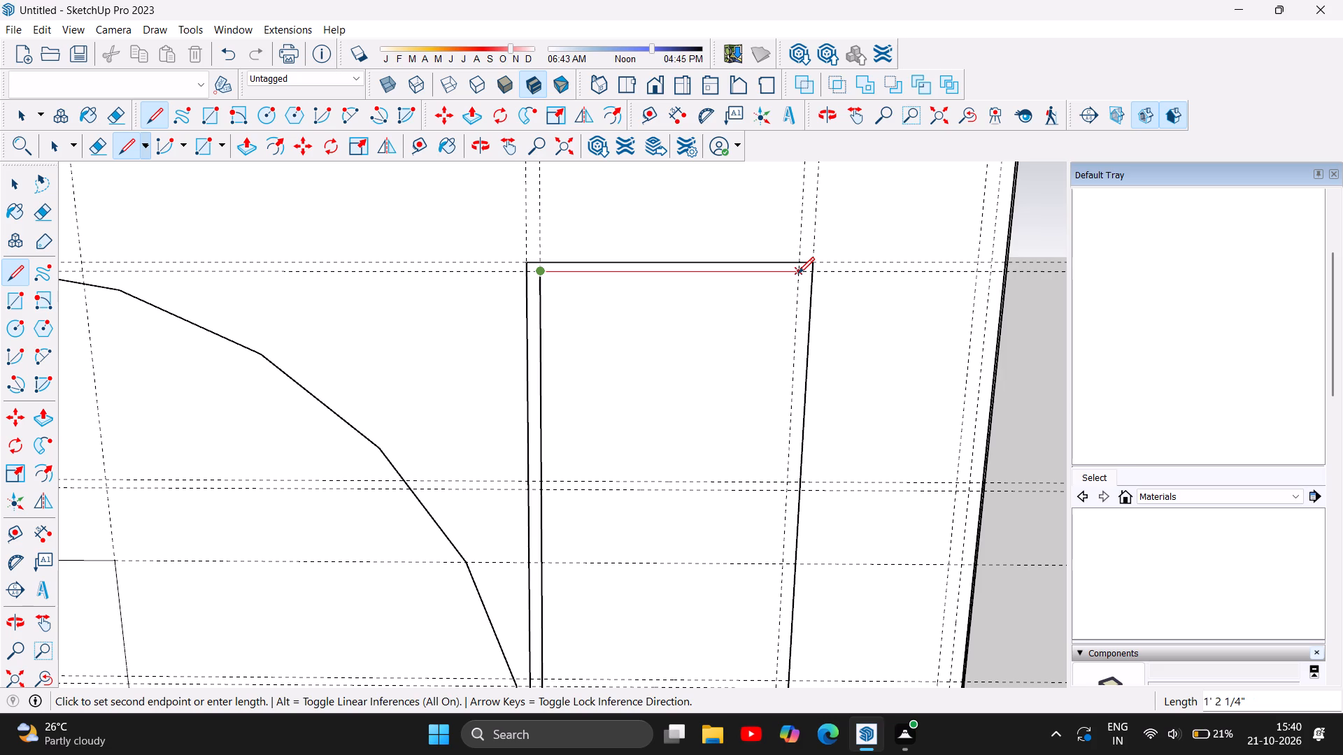
scroll(786, 319, "down", 18)
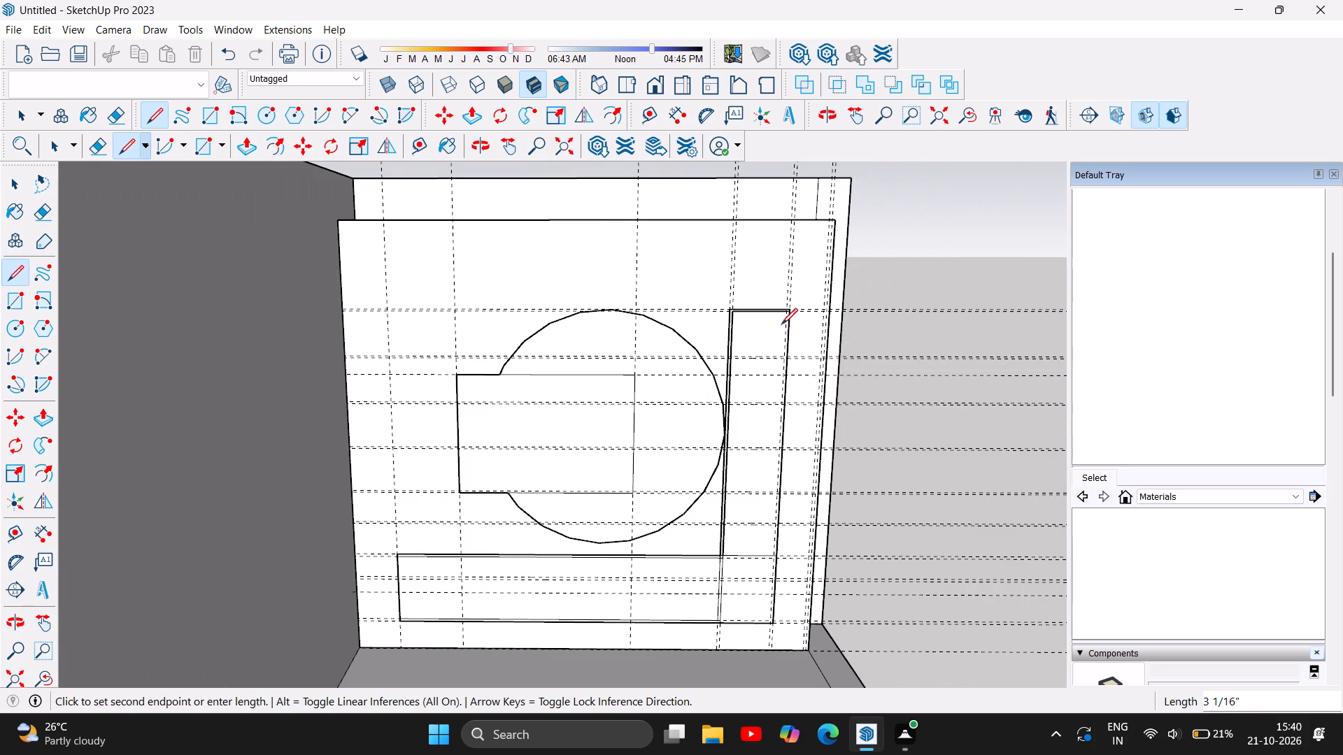
scroll(772, 461, "down", 6)
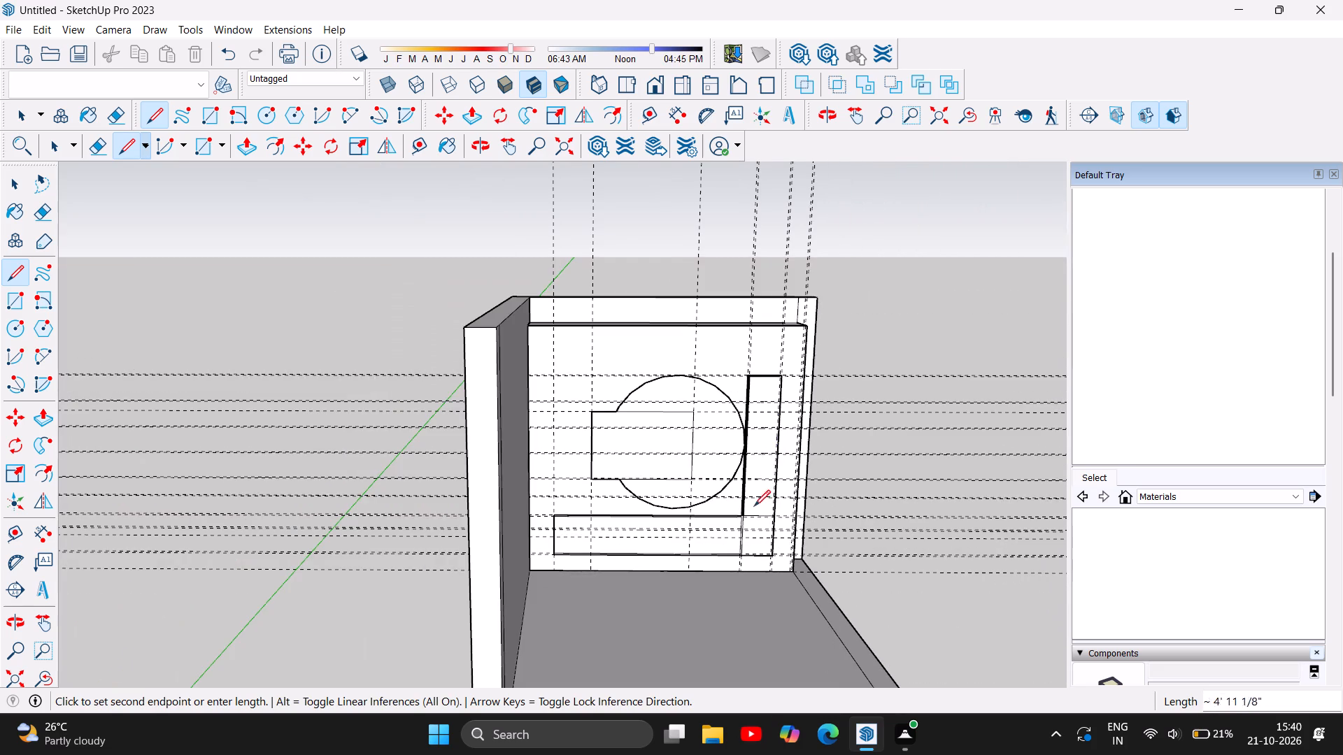
scroll(769, 543, "up", 12)
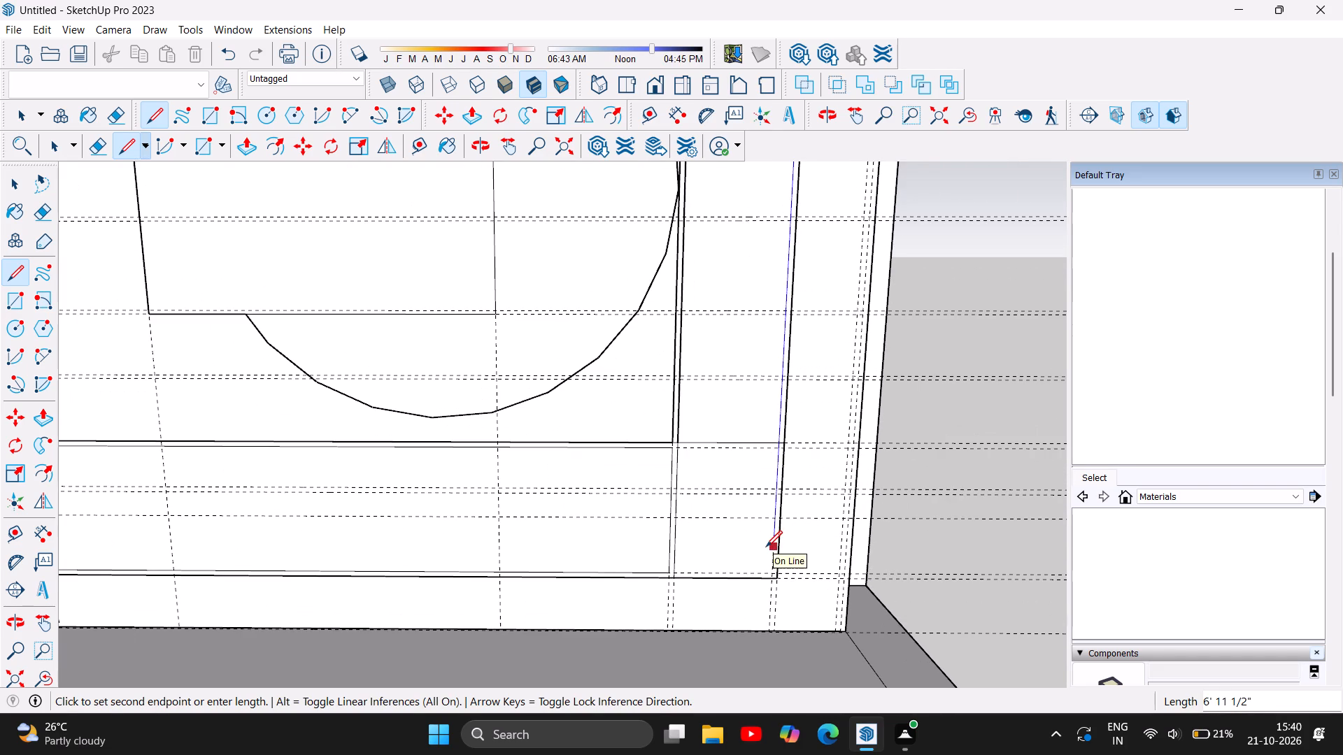
scroll(771, 535, "up", 6)
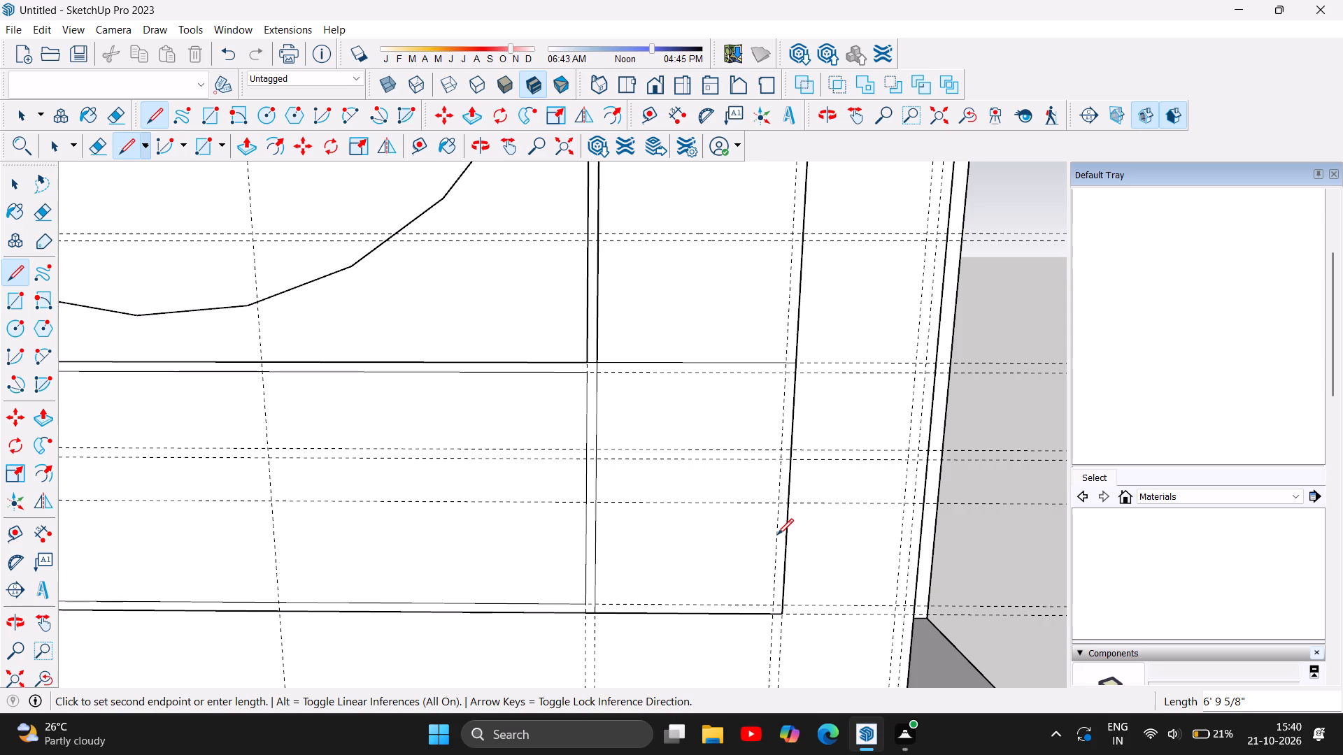
left_click(769, 608)
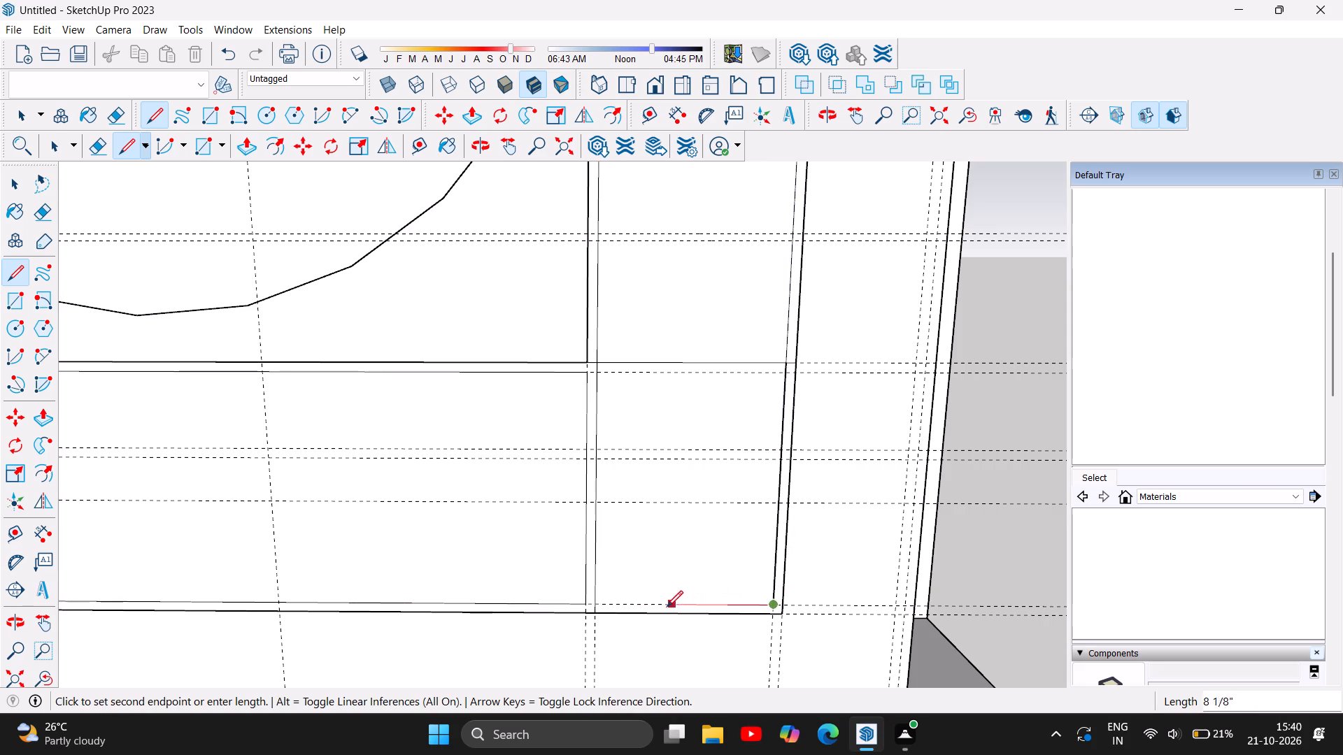
left_click(595, 601)
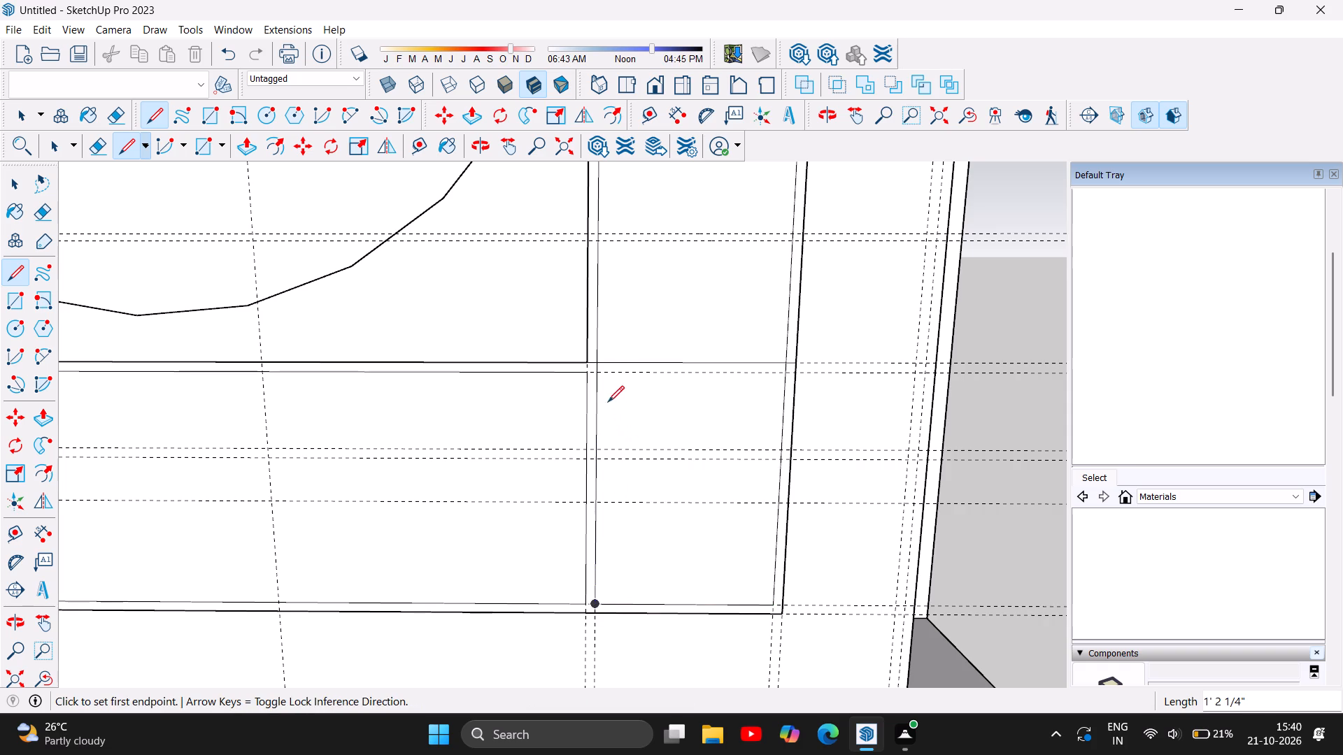
scroll(662, 561, "down", 8)
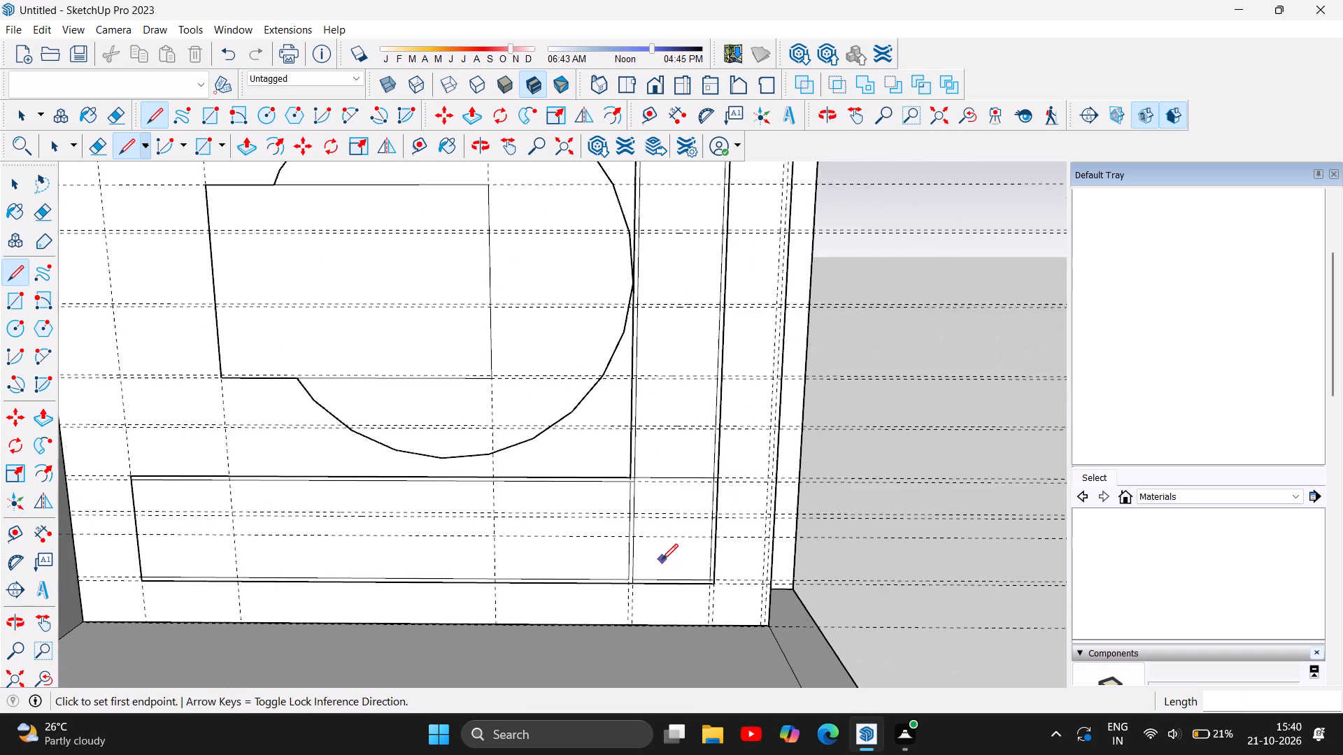
Draw a 1' 2 1/4" line across the upright's interior, continuing the lower rectangle's inner top guide to the inner right guide.
scroll(662, 560, "down", 2)
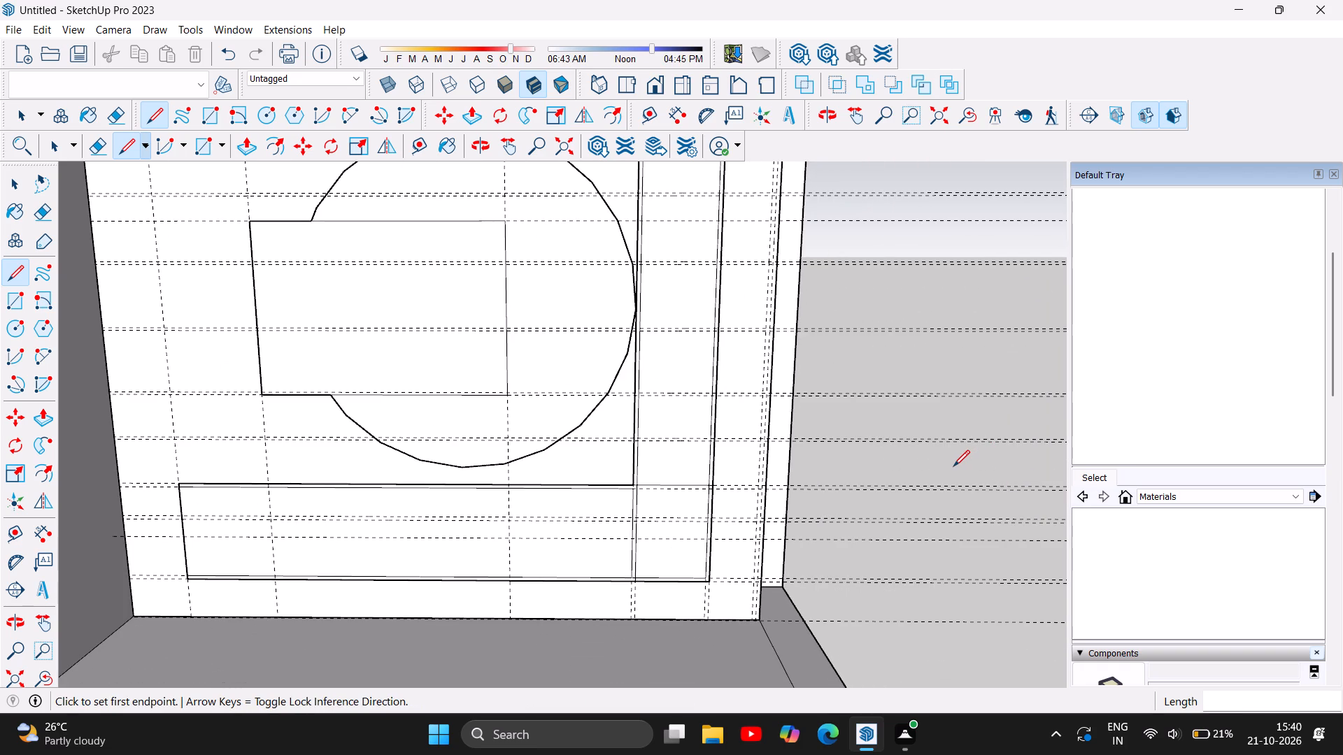
scroll(927, 532, "down", 2)
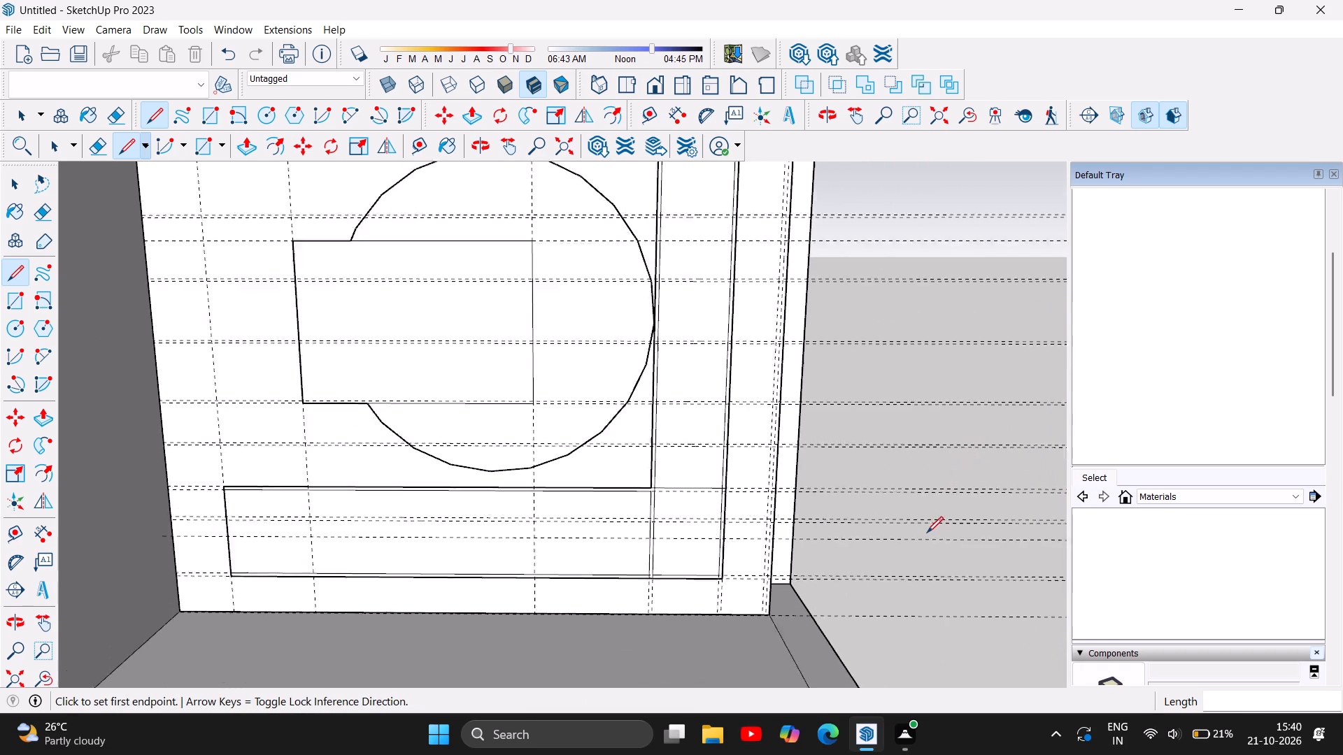
scroll(927, 533, "down", 2)
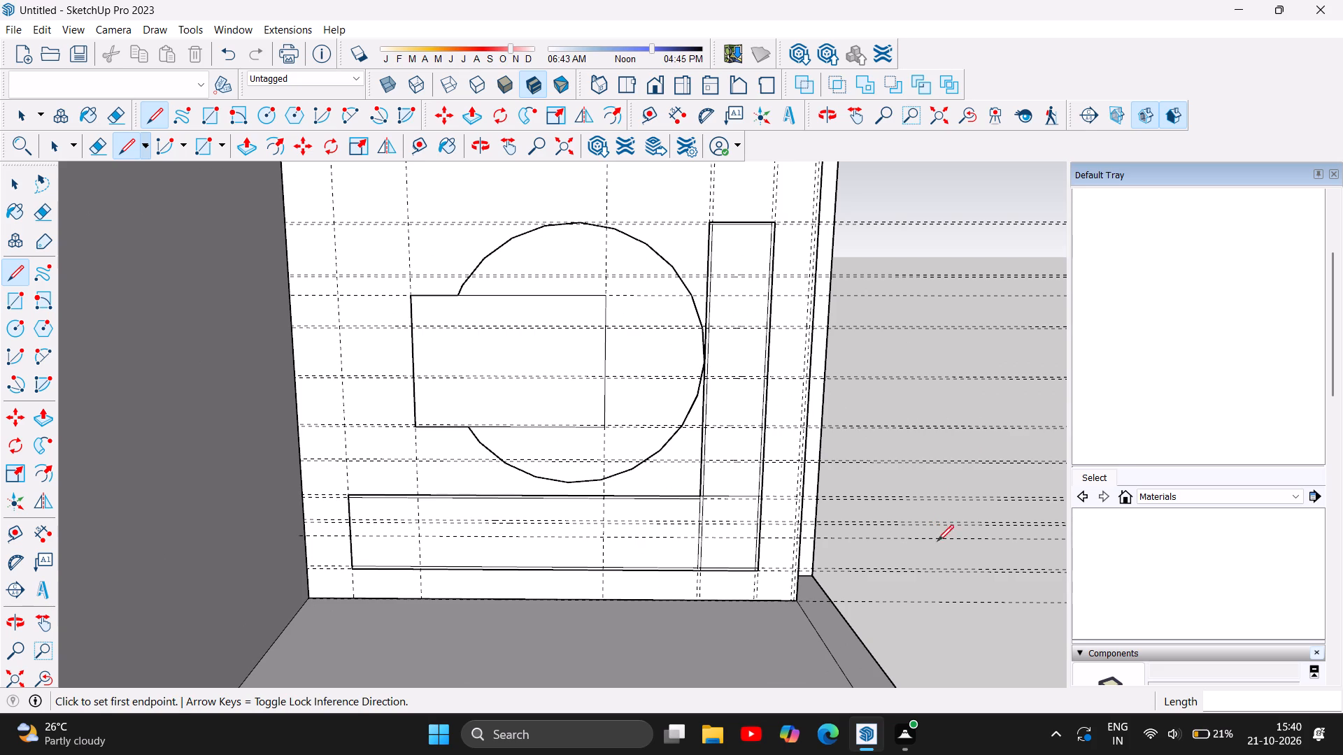
scroll(714, 522, "up", 5)
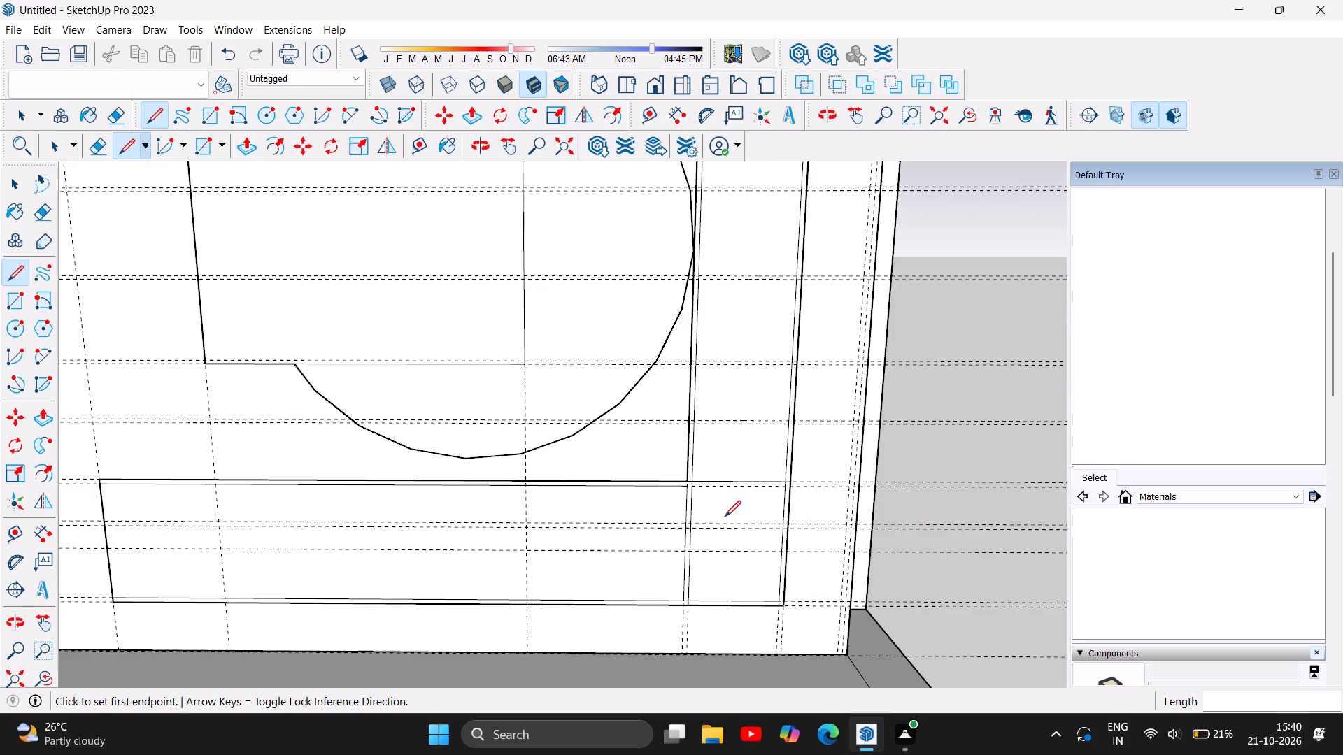
scroll(757, 496, "up", 16)
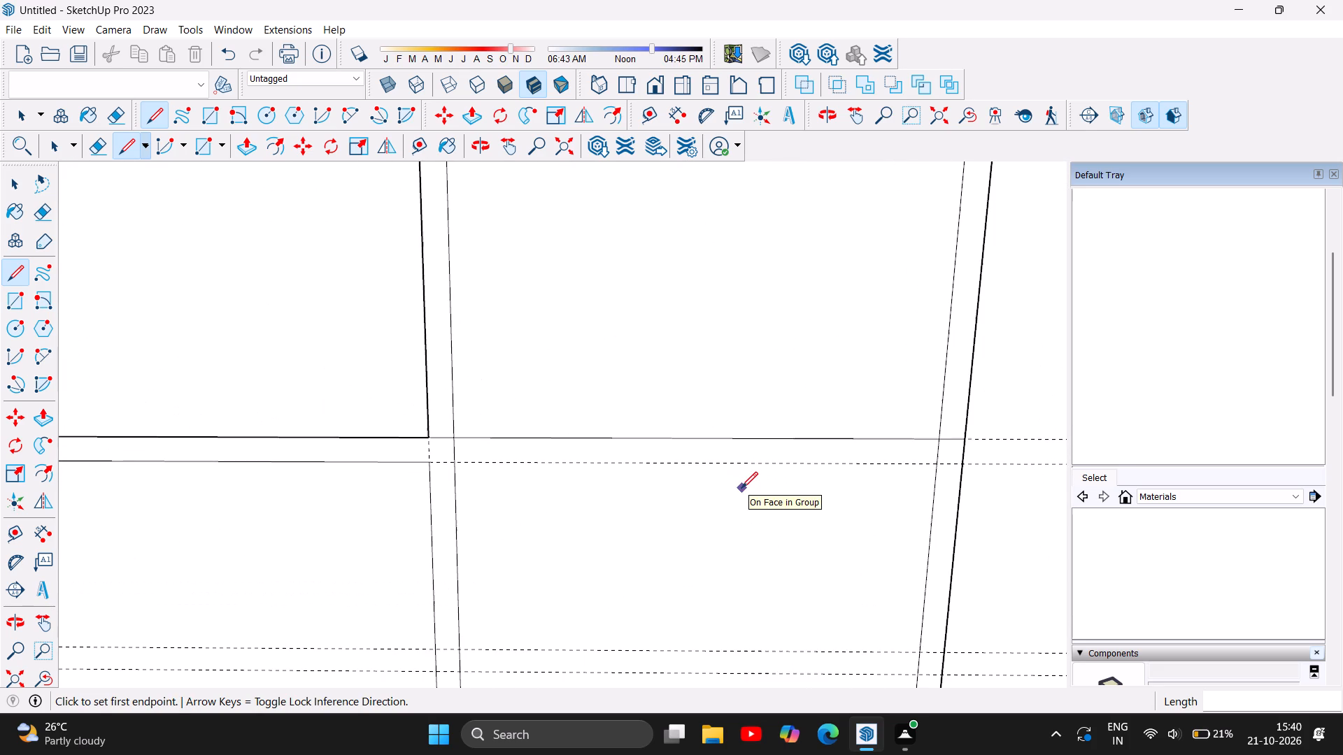
left_click(457, 463)
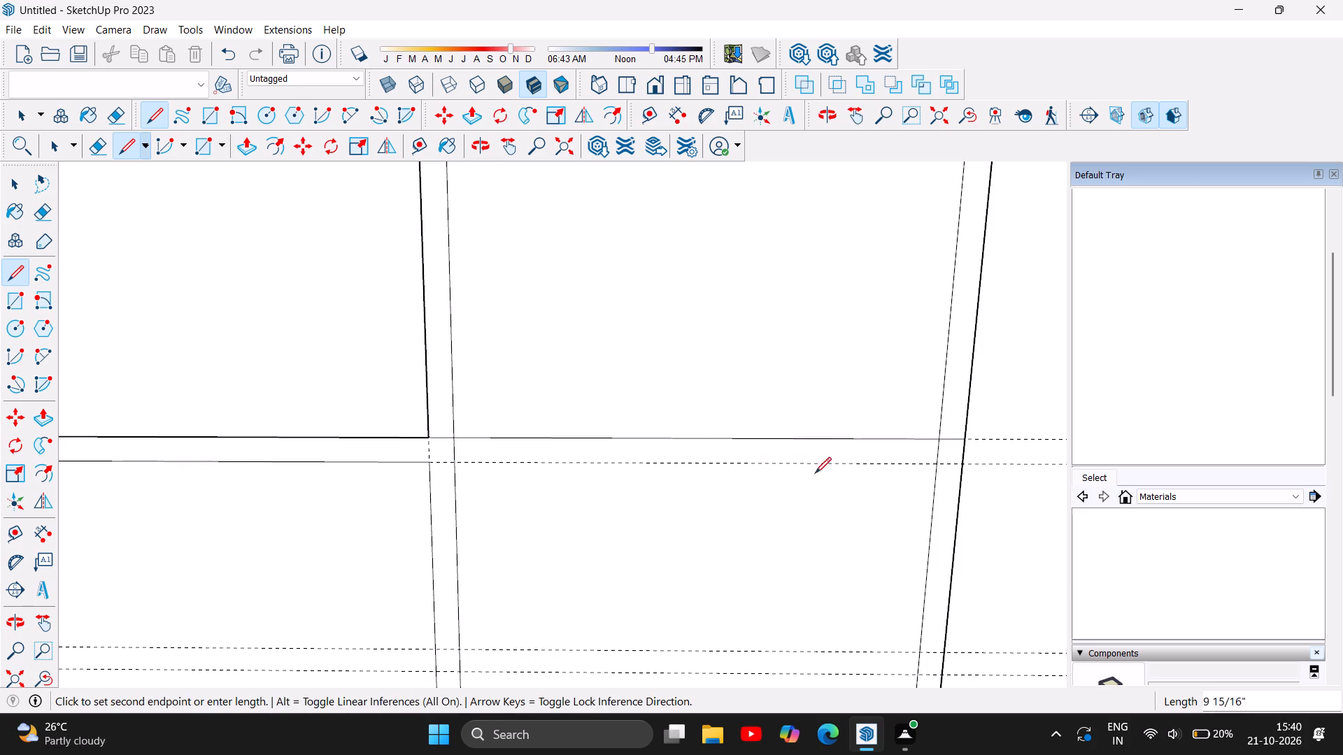
left_click(934, 463)
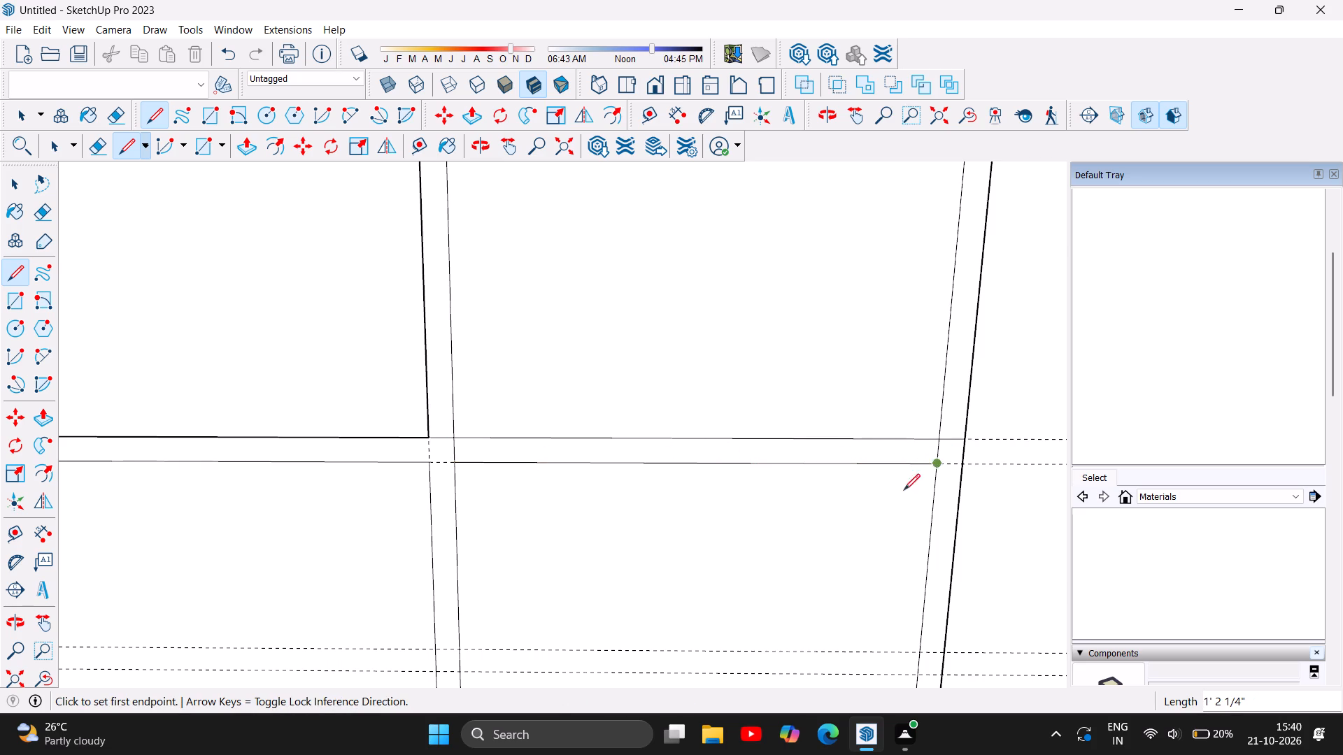
Draw the upright's lowest shelf as two 1' 2 1/4" lines along the first guide pair above the lower rectangle.
scroll(590, 701, "down", 7)
scroll(579, 580, "down", 9)
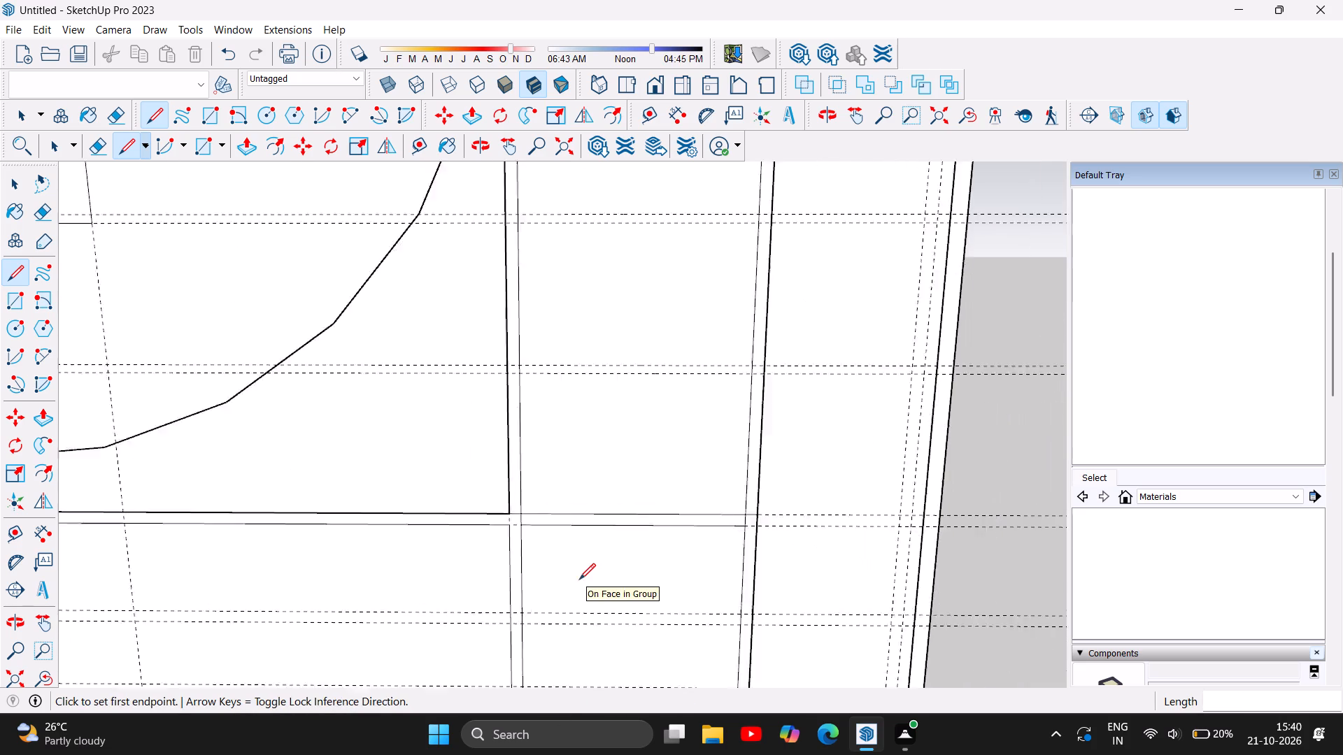
scroll(579, 580, "down", 3)
scroll(591, 403, "up", 13)
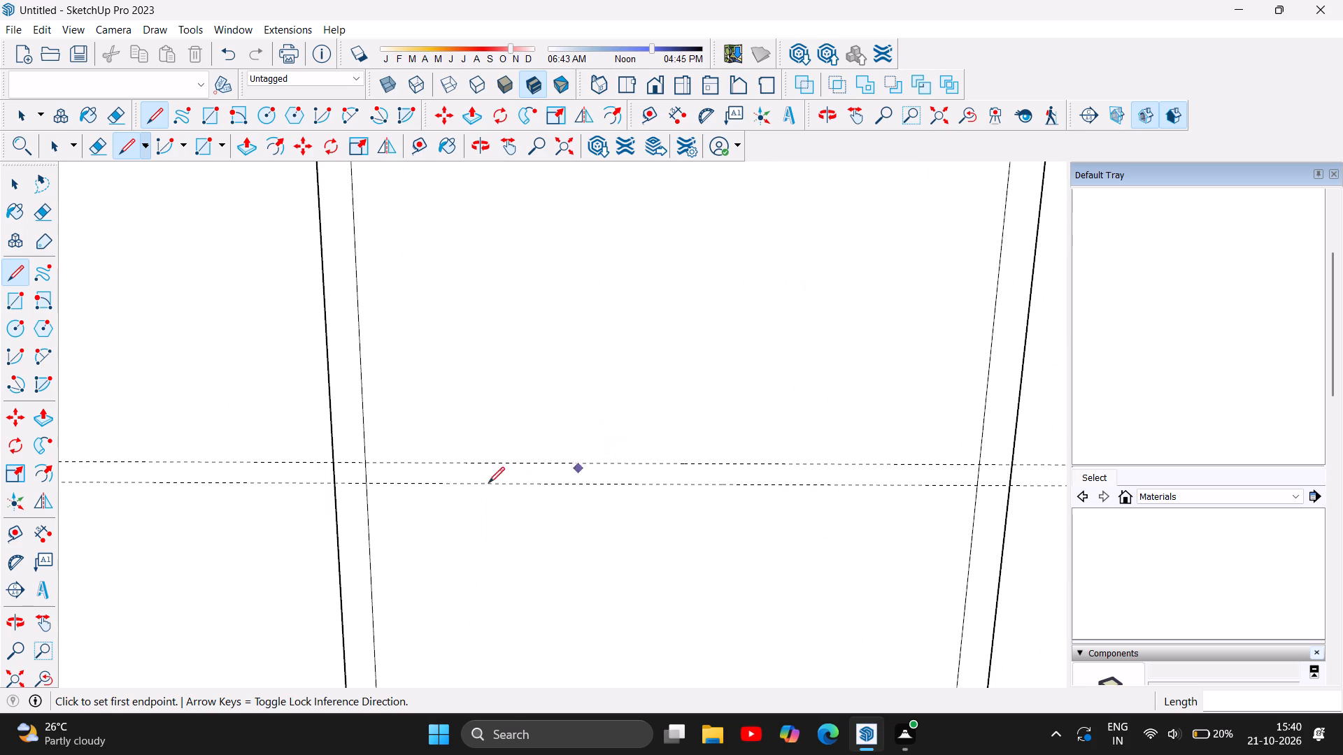
left_click(364, 463)
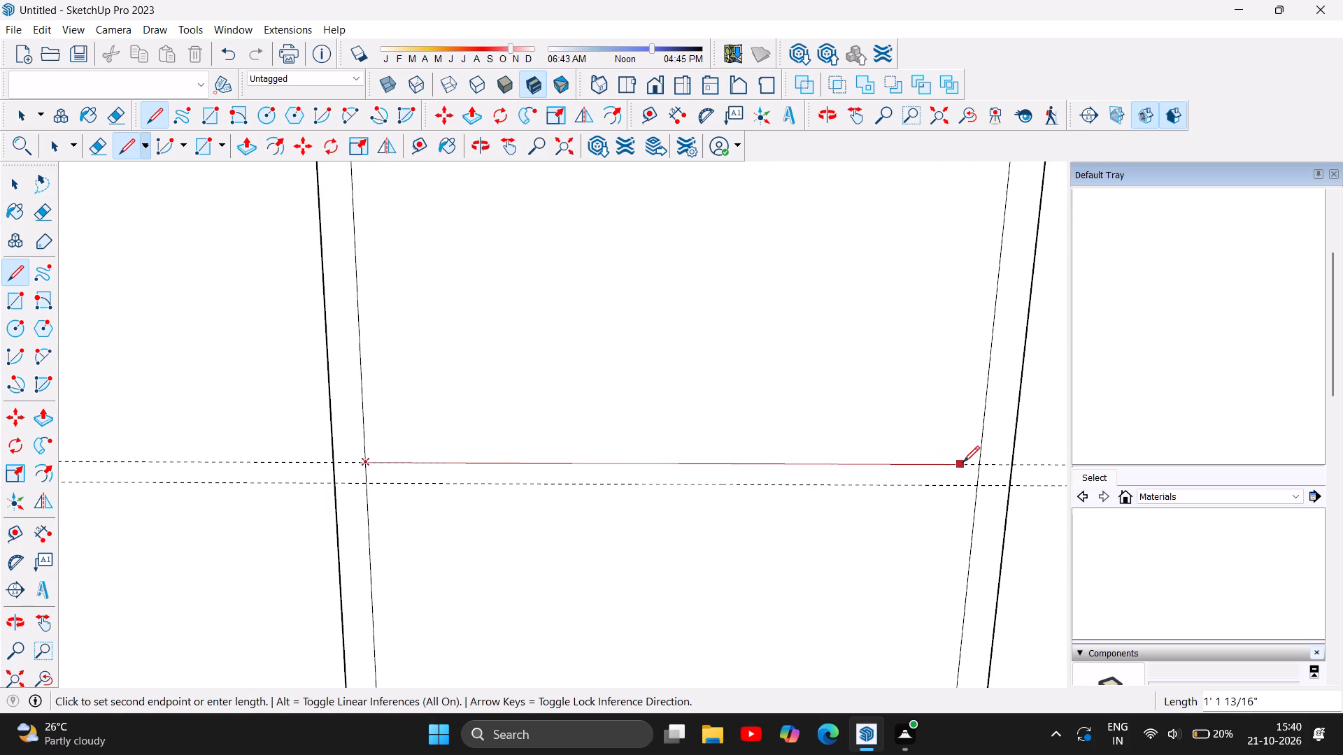
left_click(981, 463)
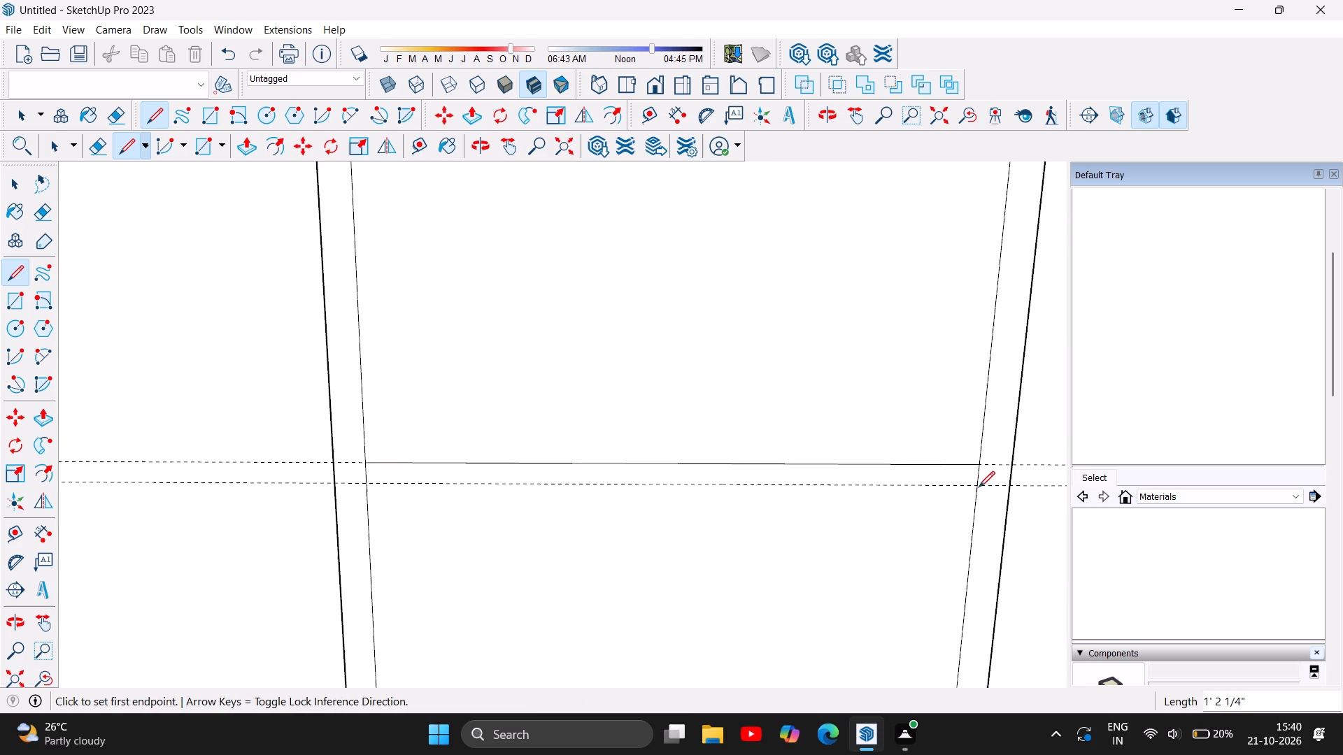
left_click(979, 487)
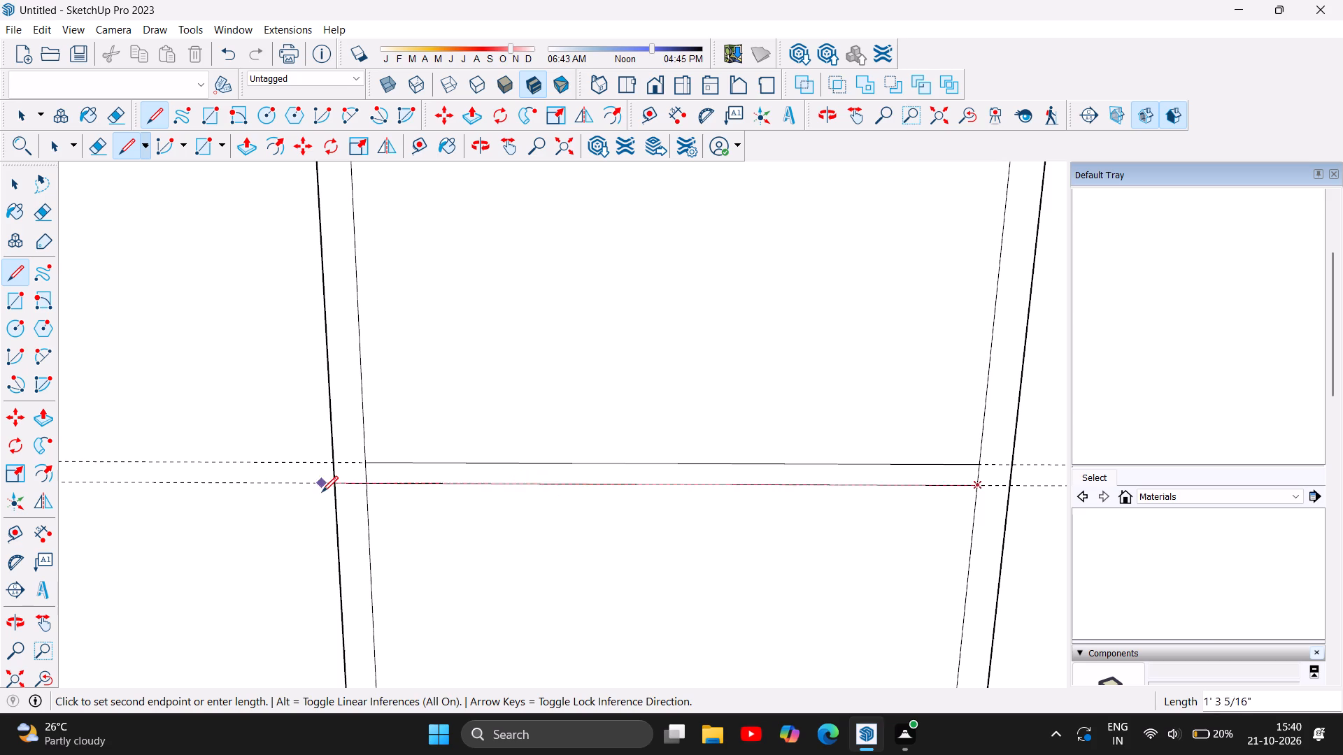
left_click(367, 481)
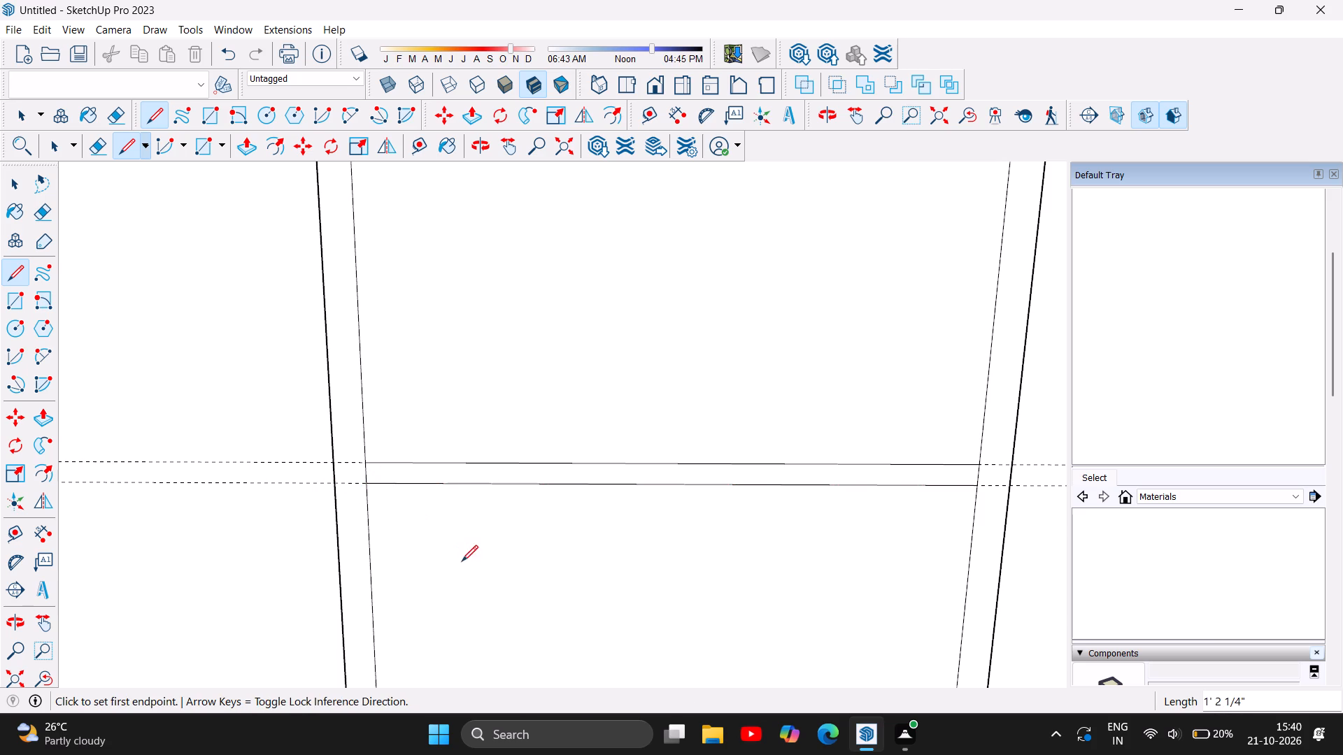
Draw a shelf across the upright's interior as two 1' 2 1/4" lines along the guide pair level with the panel rectangle's bottom edge.
scroll(437, 558, "down", 6)
scroll(654, 566, "down", 6)
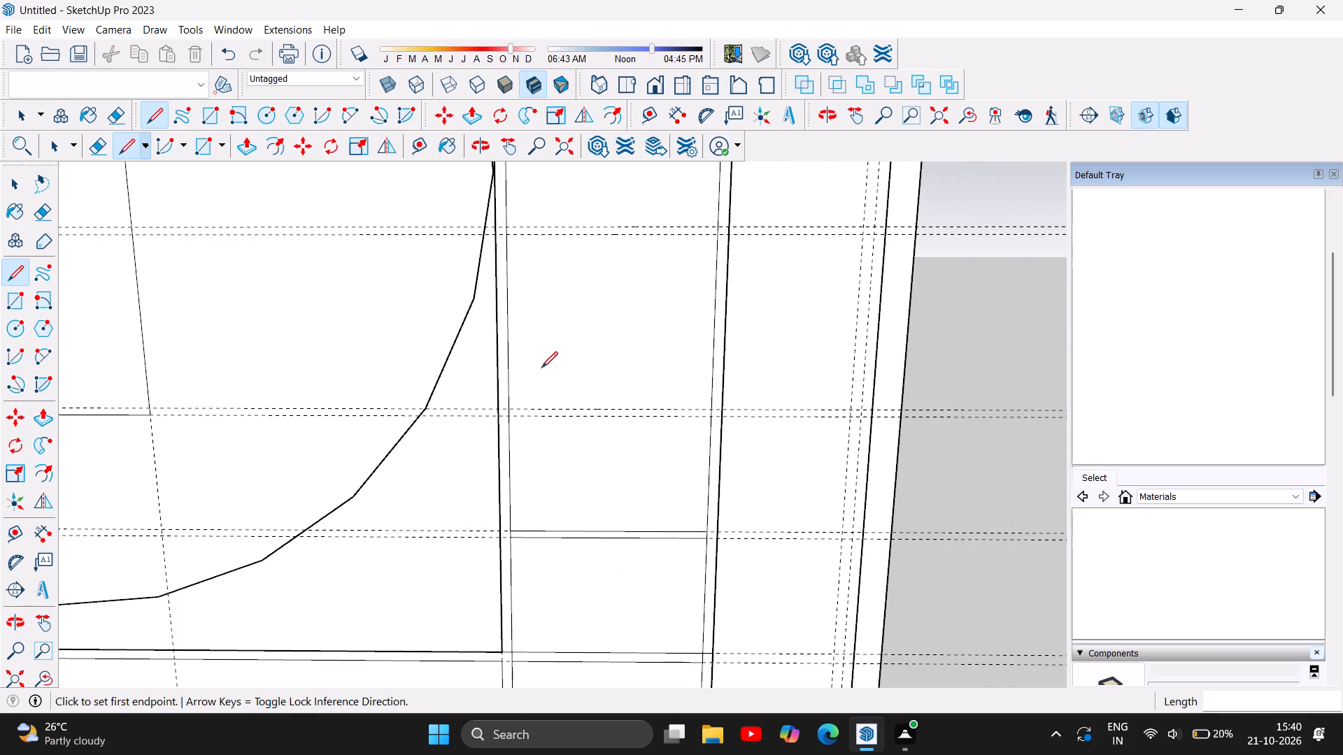
scroll(540, 365, "up", 8)
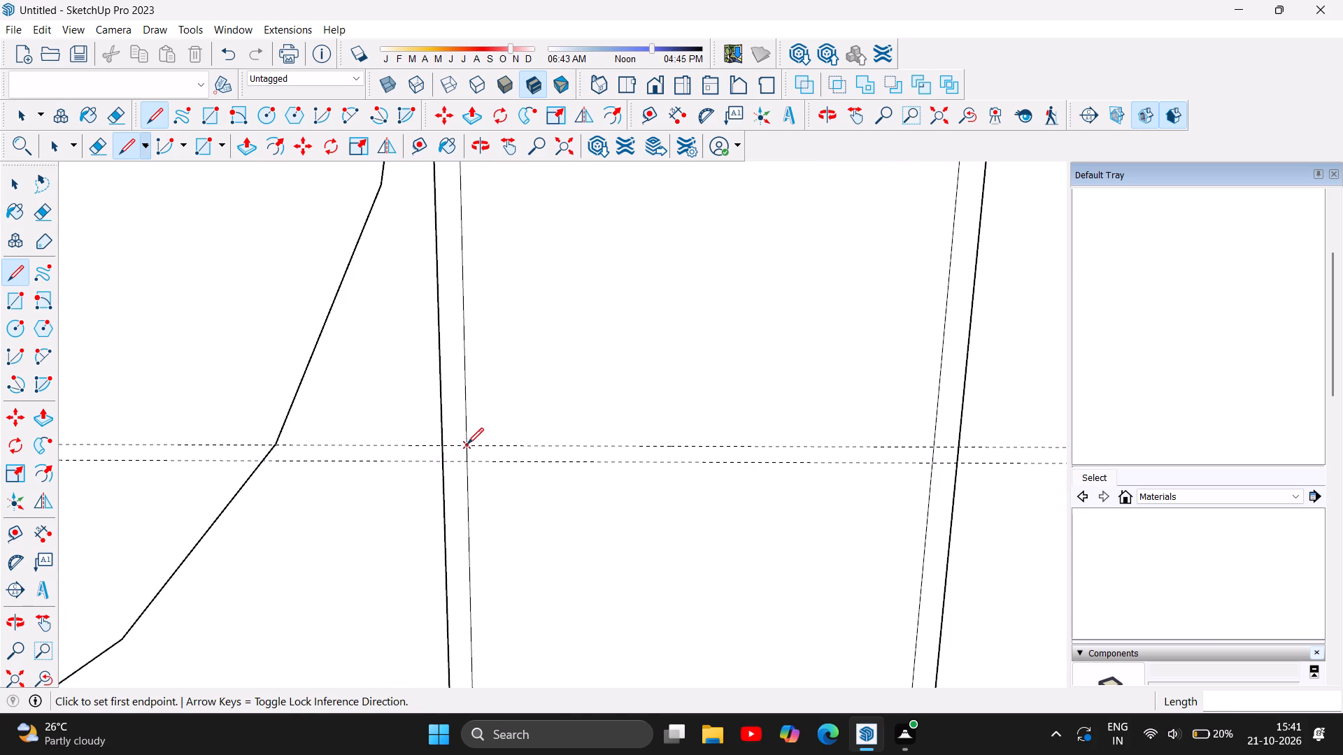
left_click(467, 444)
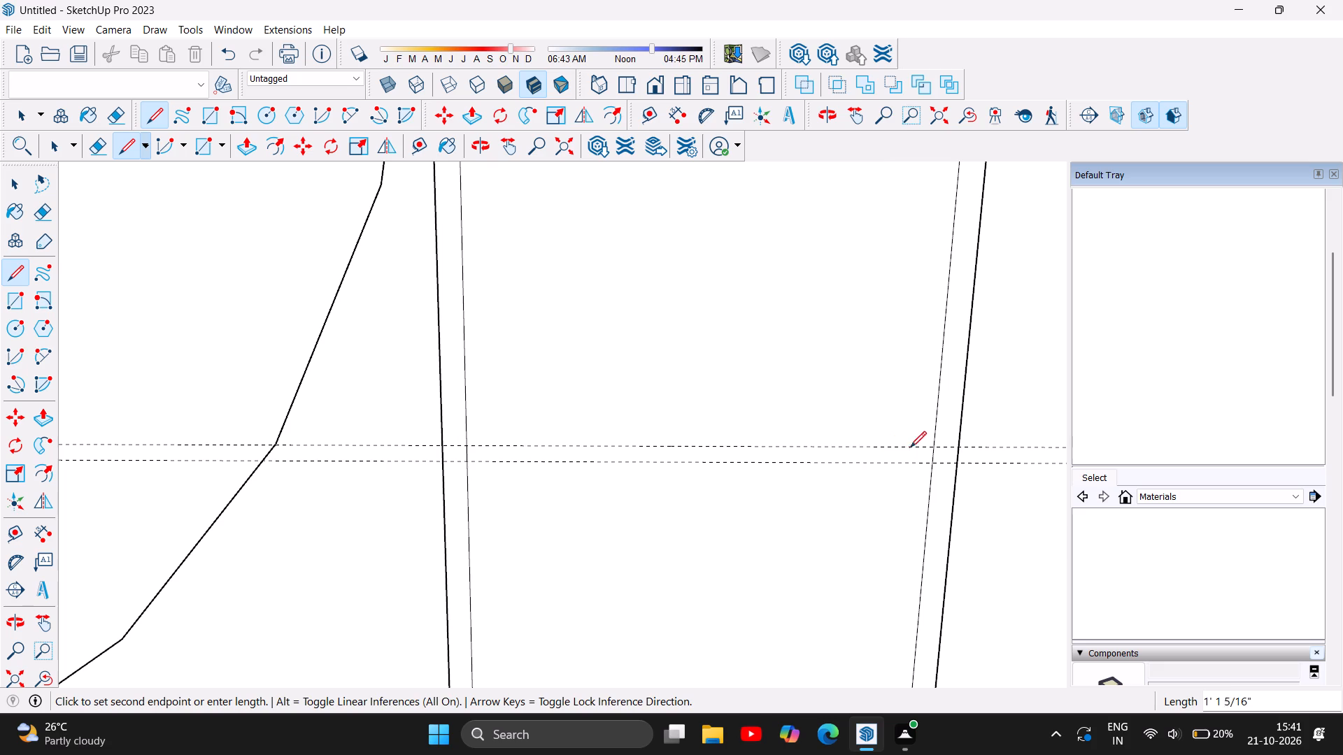
left_click(936, 450)
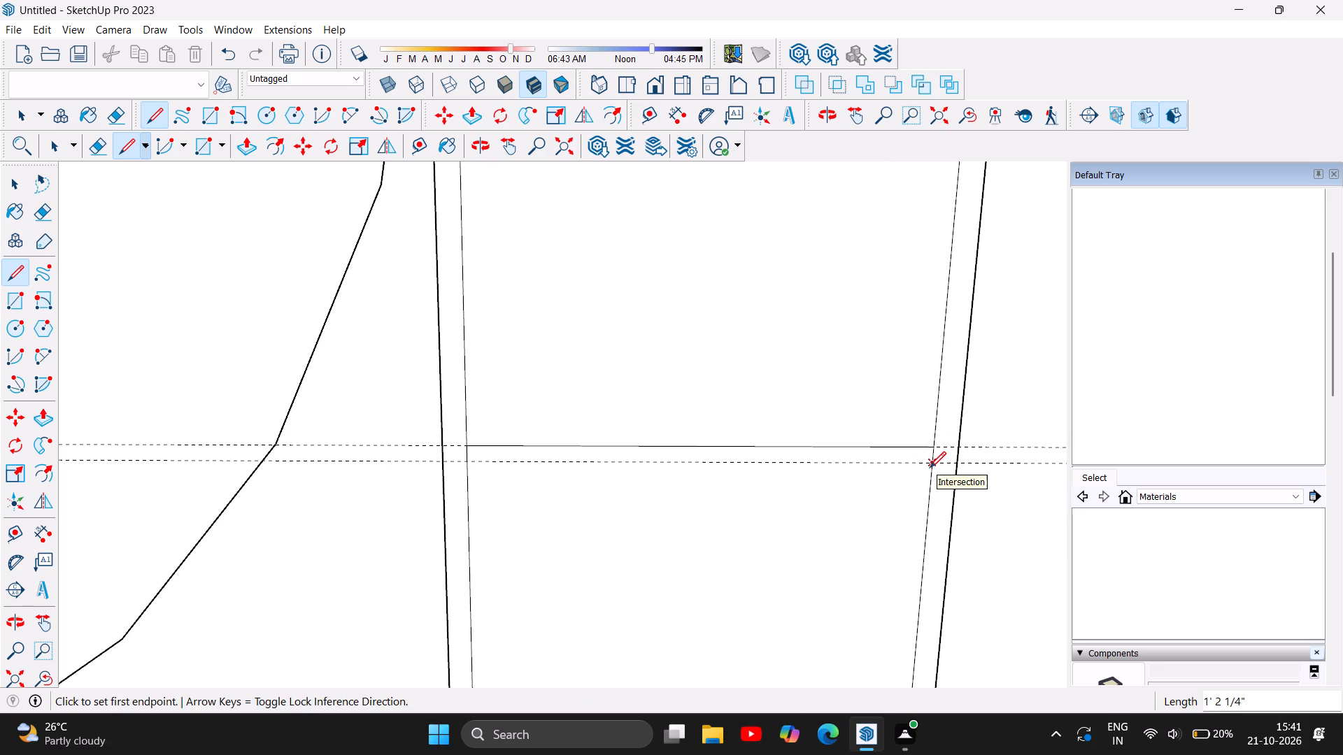
left_click(930, 468)
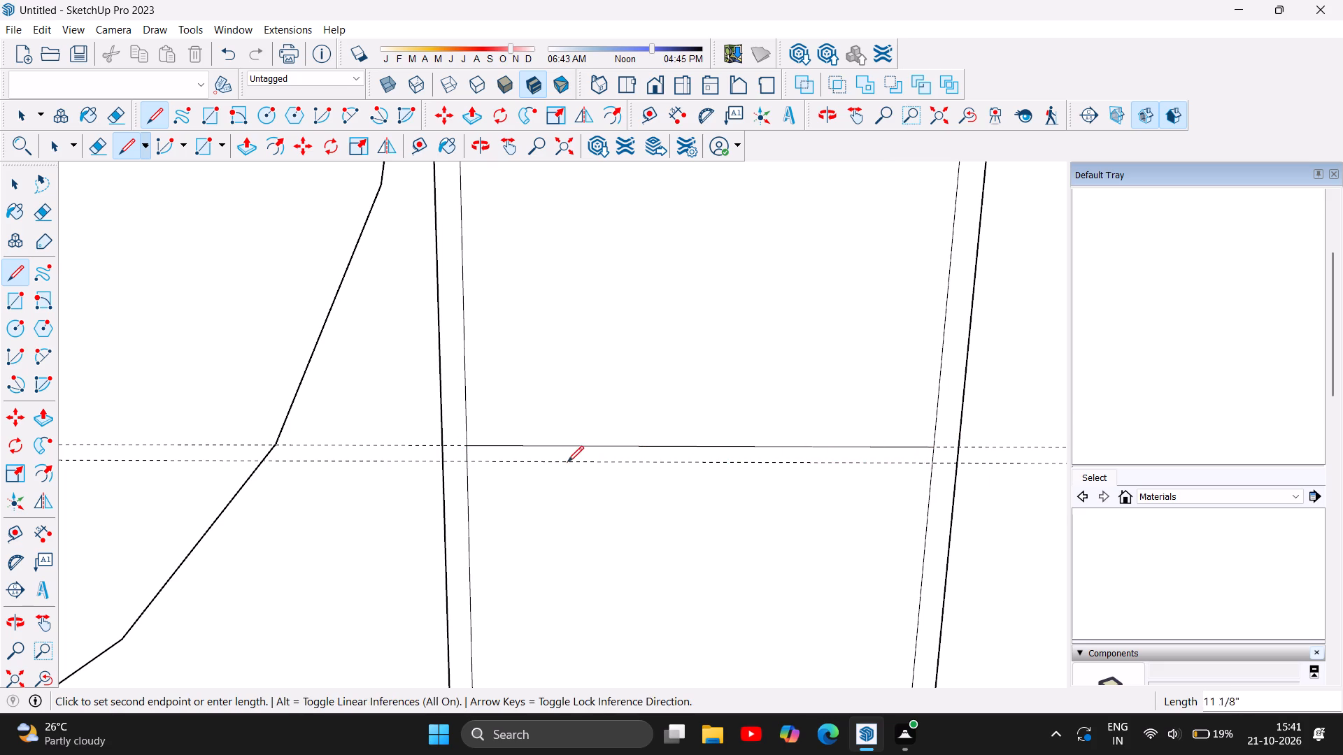
left_click(466, 463)
Draw a shelf across the upright's interior as two 1' 2 1/4" lines along the guide pair near the circle's mid-height.
scroll(509, 528, "down", 12)
scroll(688, 555, "down", 6)
scroll(755, 525, "down", 5)
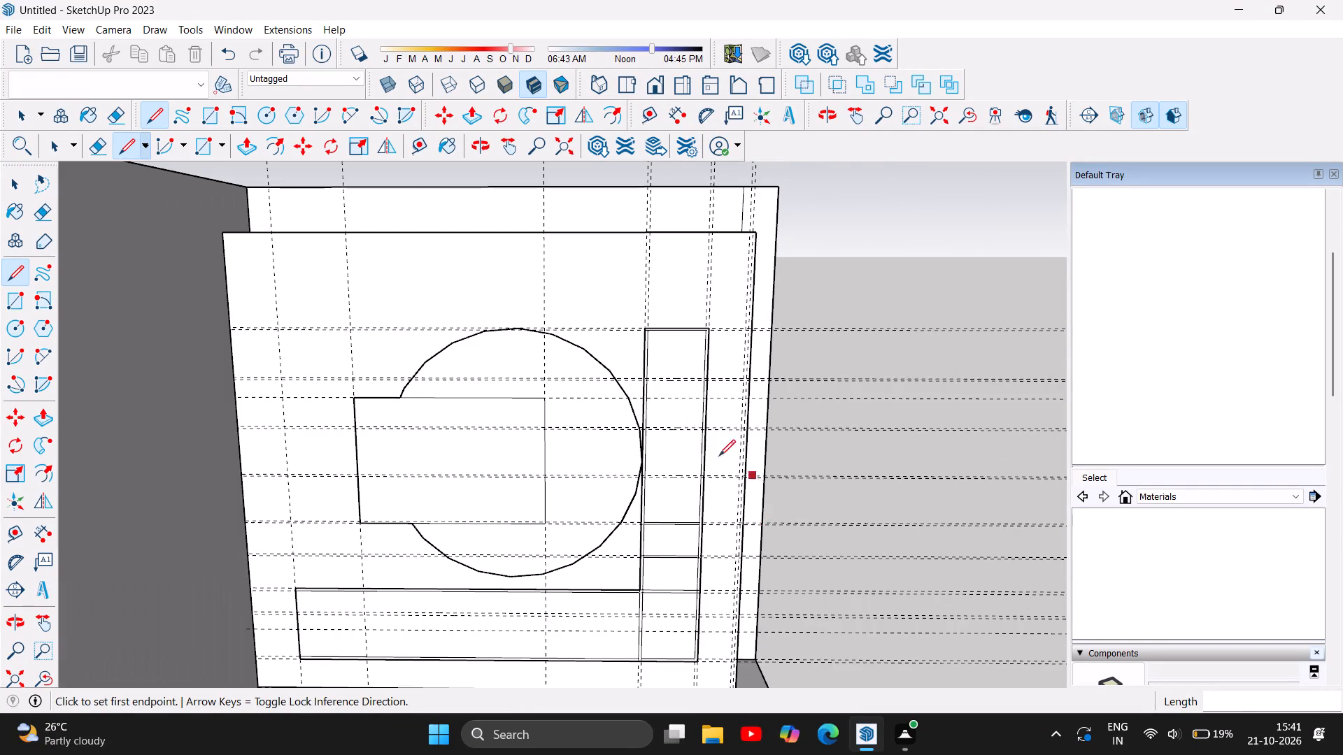
scroll(690, 480, "up", 17)
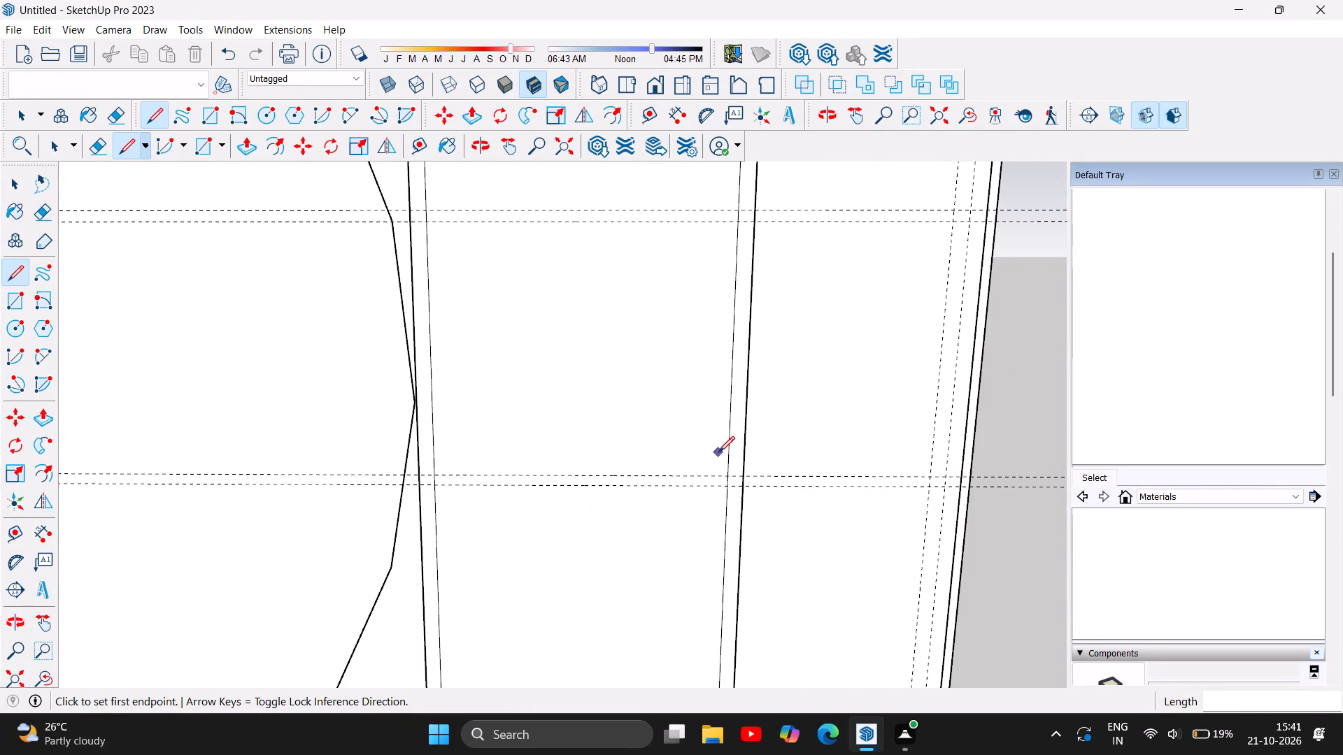
left_click(436, 474)
left_click(729, 475)
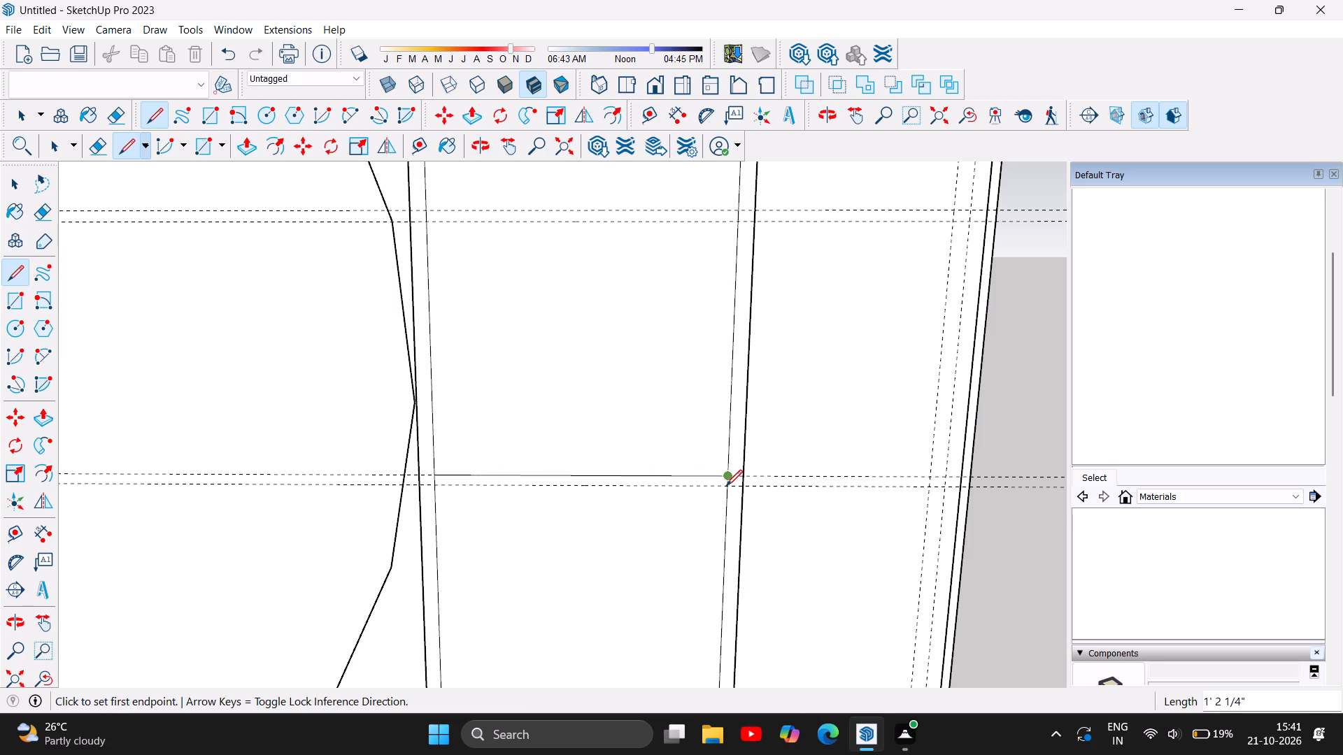
left_click(723, 490)
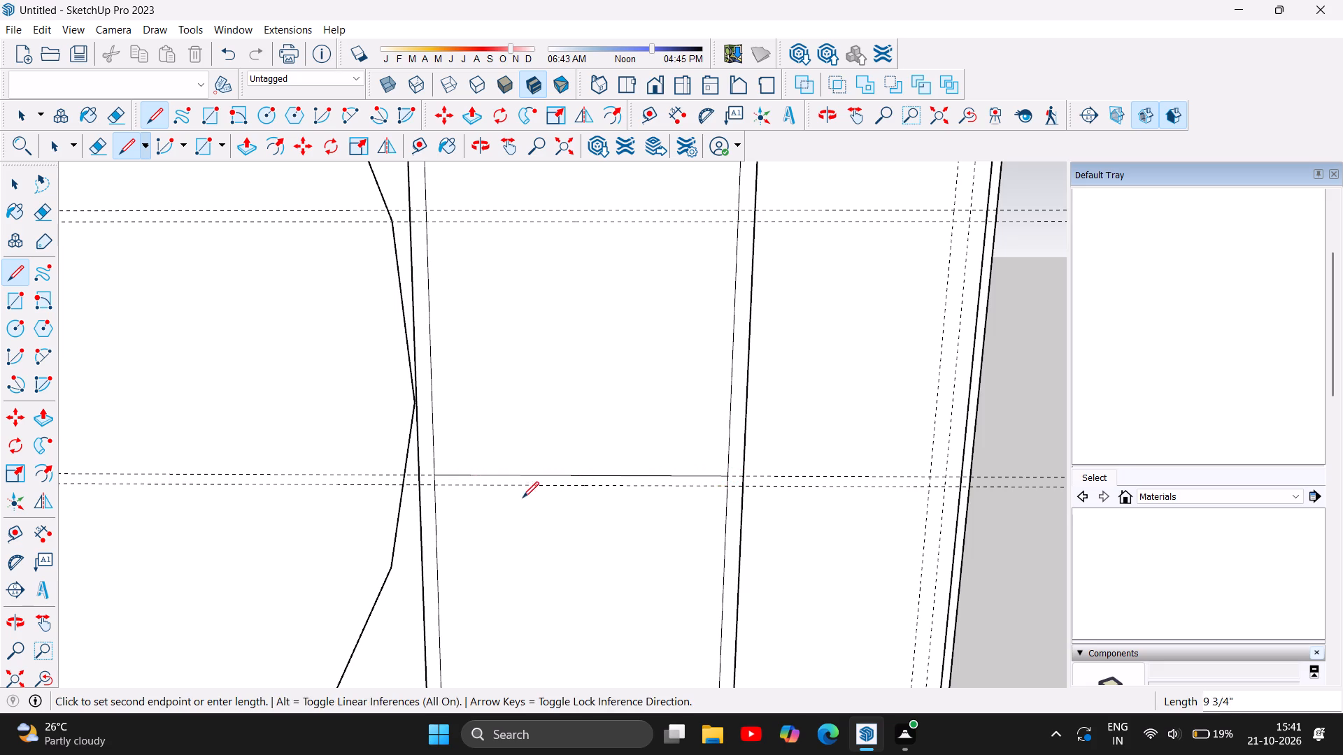
left_click(429, 493)
Draw a shelf across the upright's interior as two 1' 2 1/4" lines along the guide pair just below the panel rectangle's top edge.
scroll(649, 542, "down", 11)
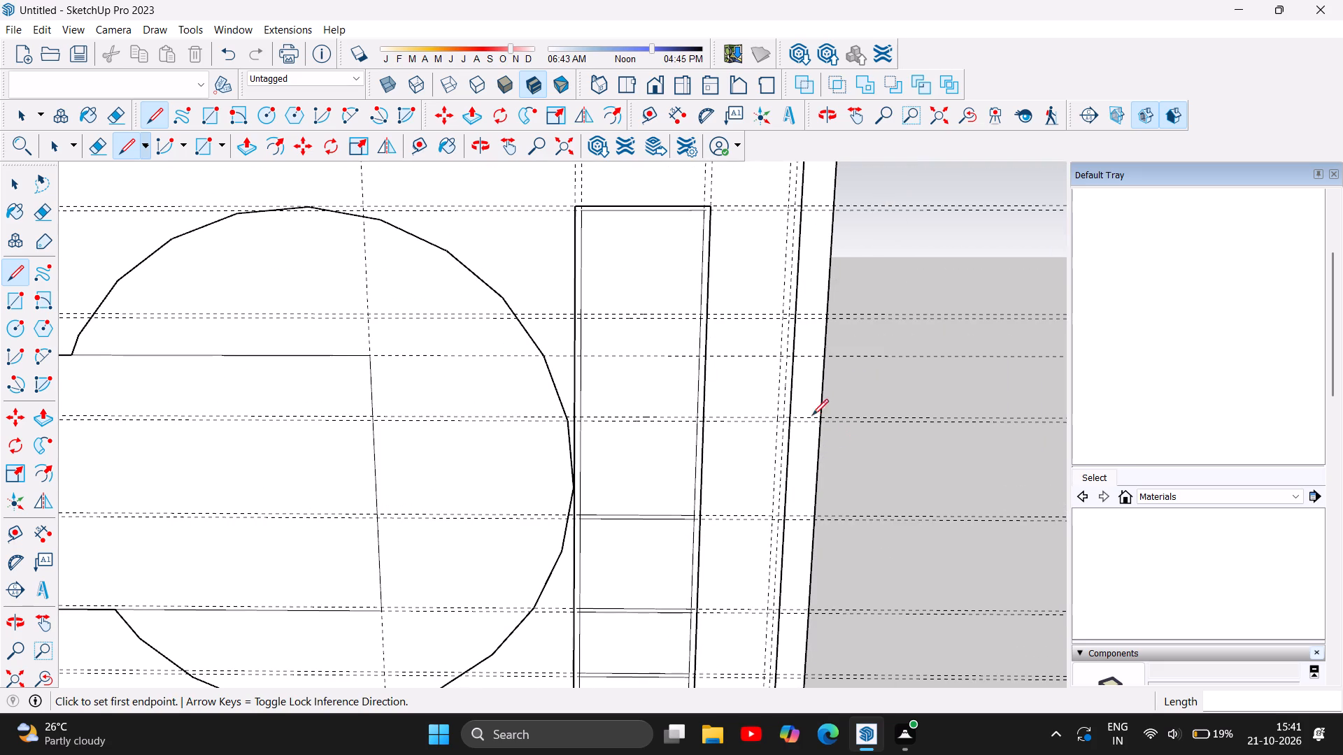
scroll(659, 443, "up", 4)
scroll(739, 382, "up", 4)
scroll(699, 422, "up", 5)
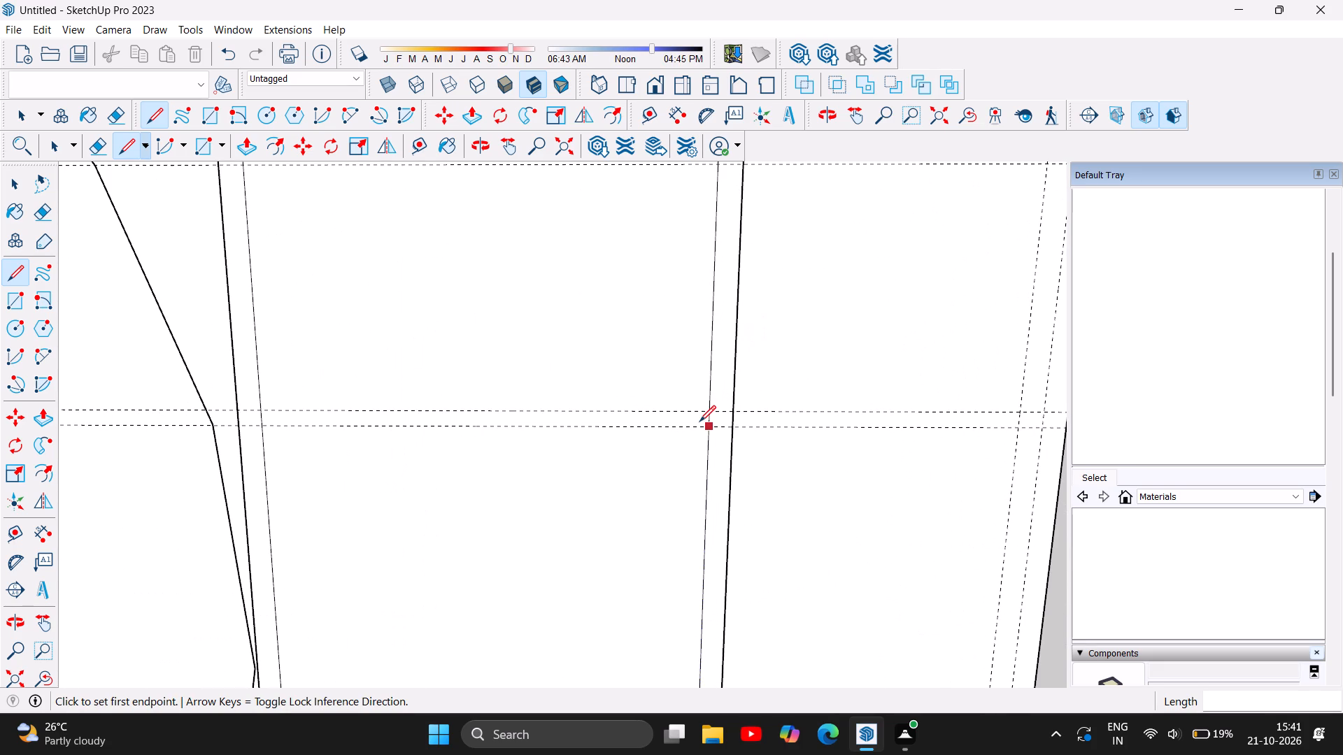
left_click(709, 410)
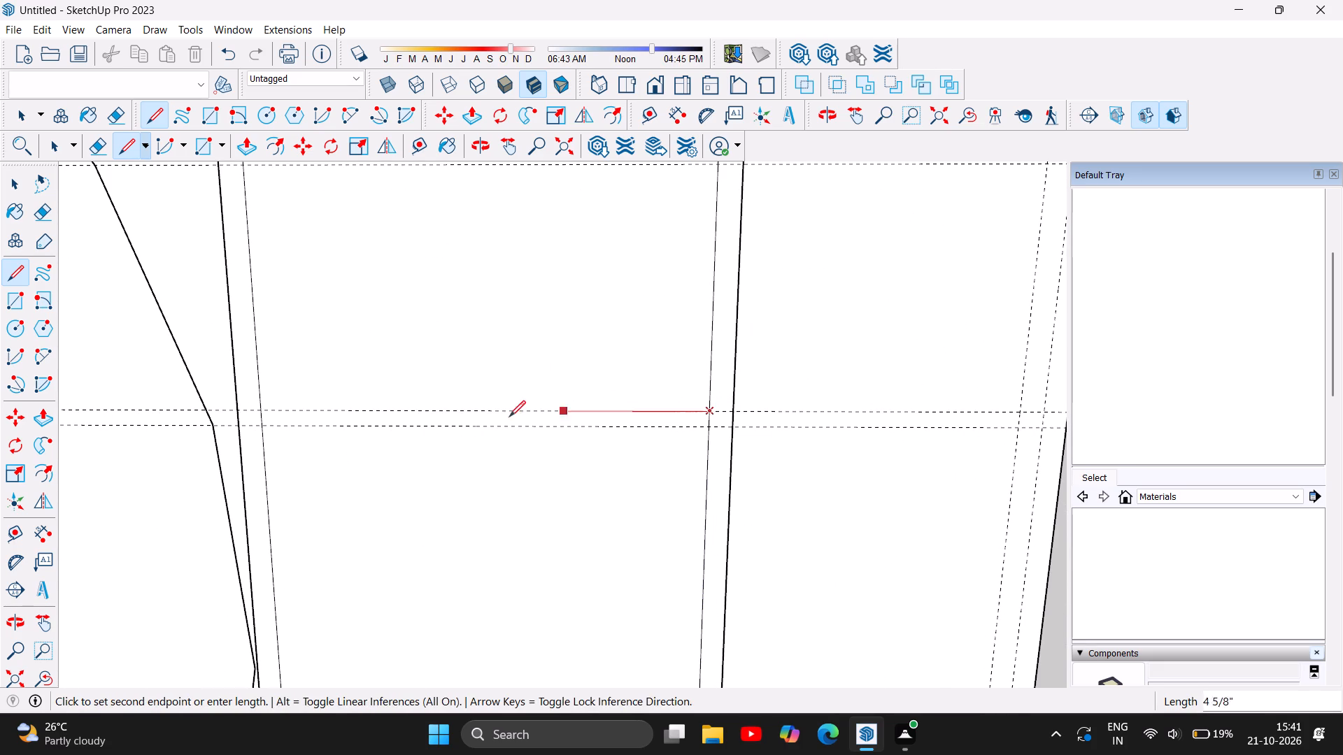
left_click(259, 412)
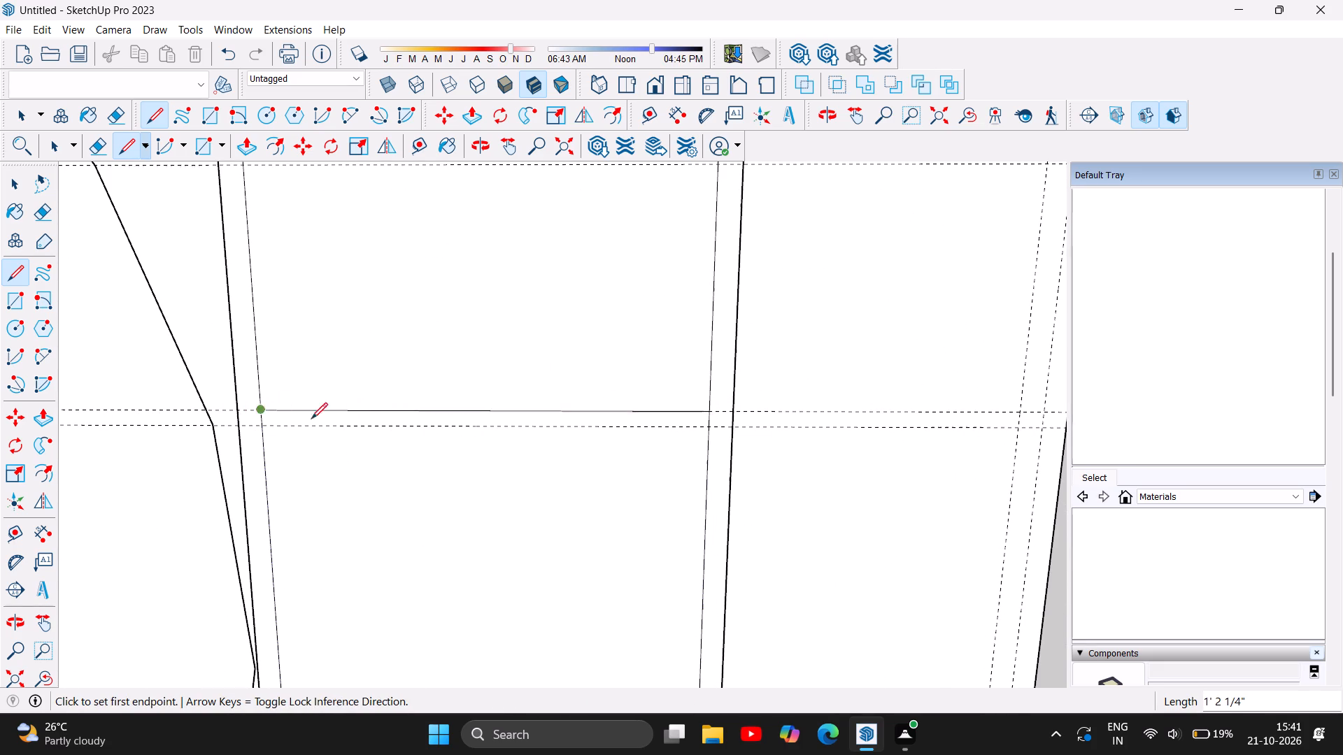
left_click(264, 426)
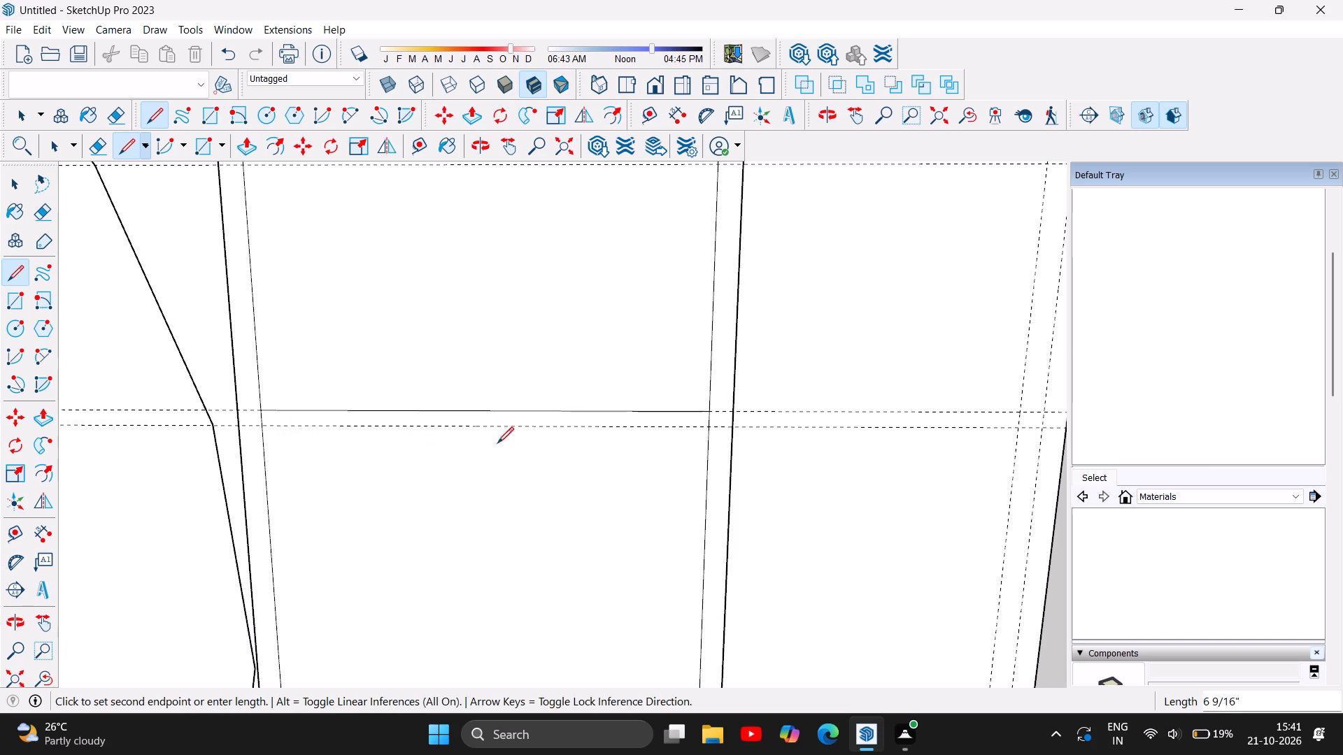
left_click(709, 430)
Draw the upright's topmost interior shelf as two 1' 2 1/4" lines along the guide pair just above the panel rectangle's top edge.
scroll(688, 535, "down", 7)
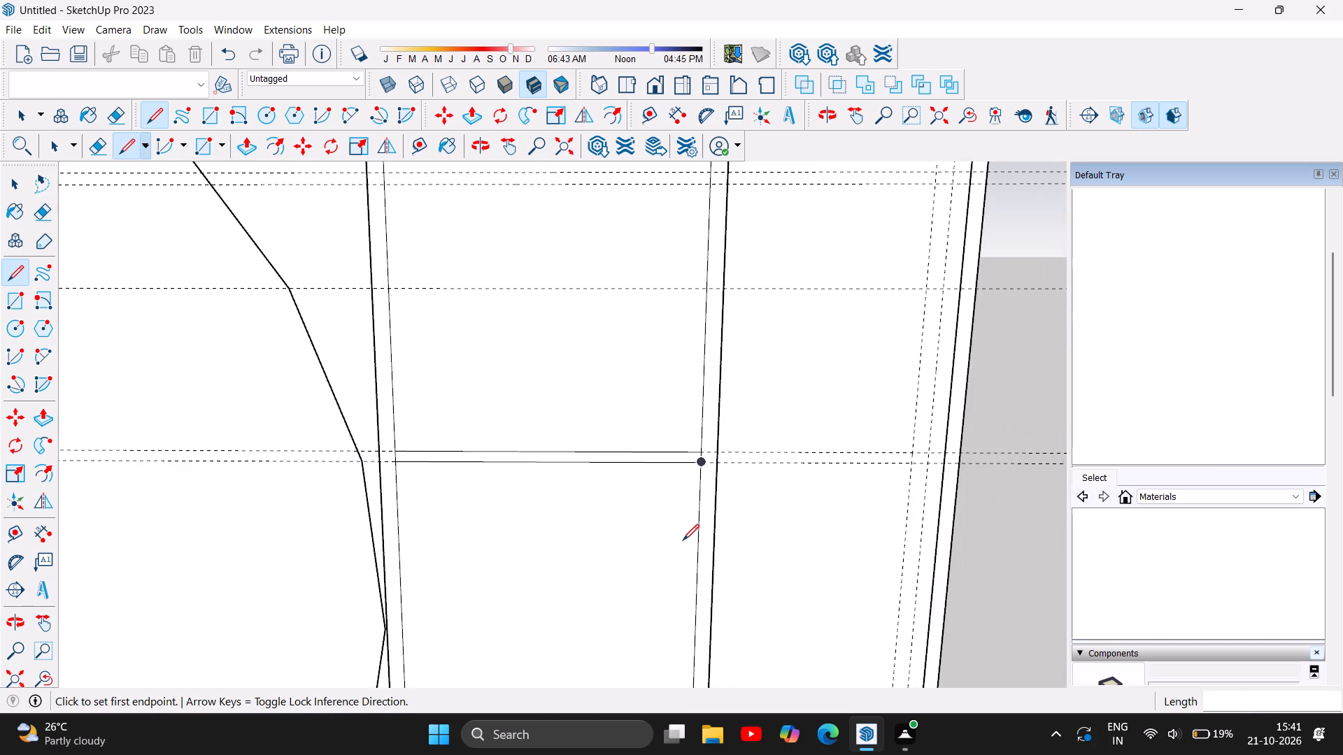
scroll(683, 540, "down", 5)
scroll(530, 337, "down", 6)
scroll(653, 326, "down", 4)
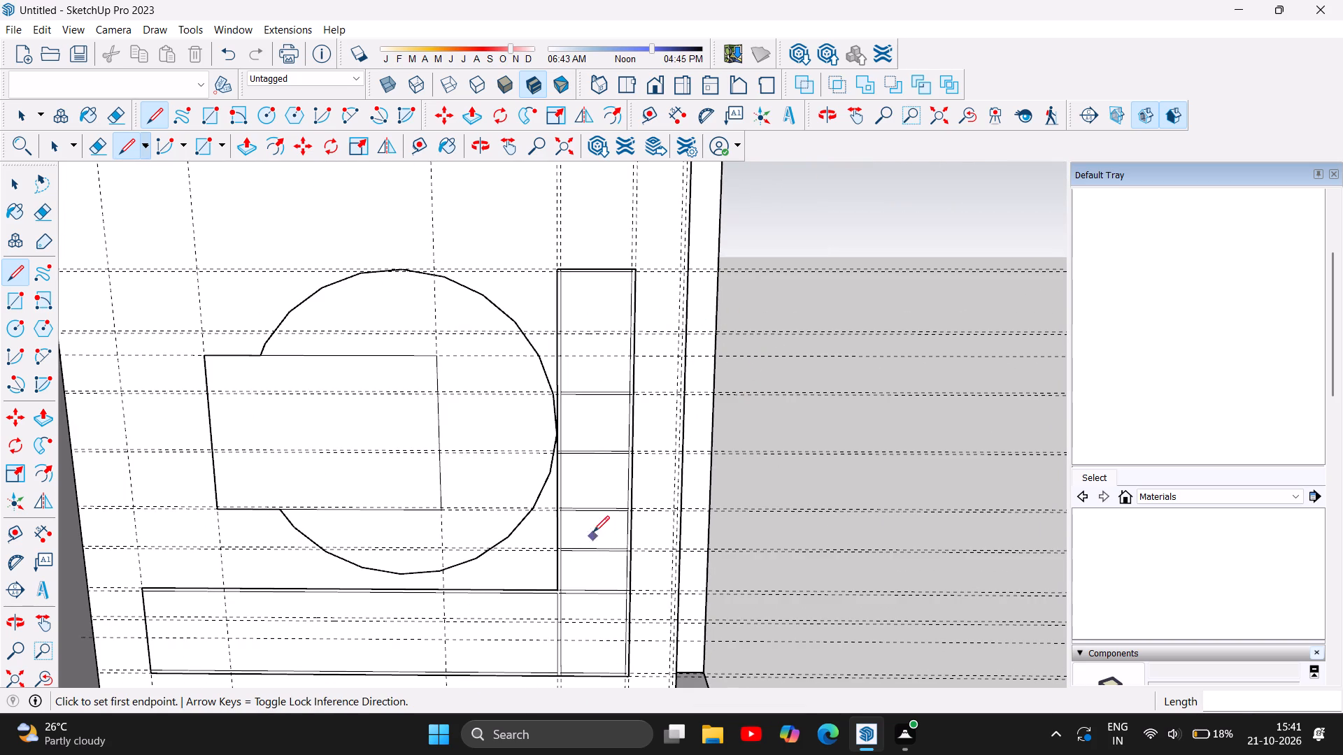
scroll(617, 329, "up", 4)
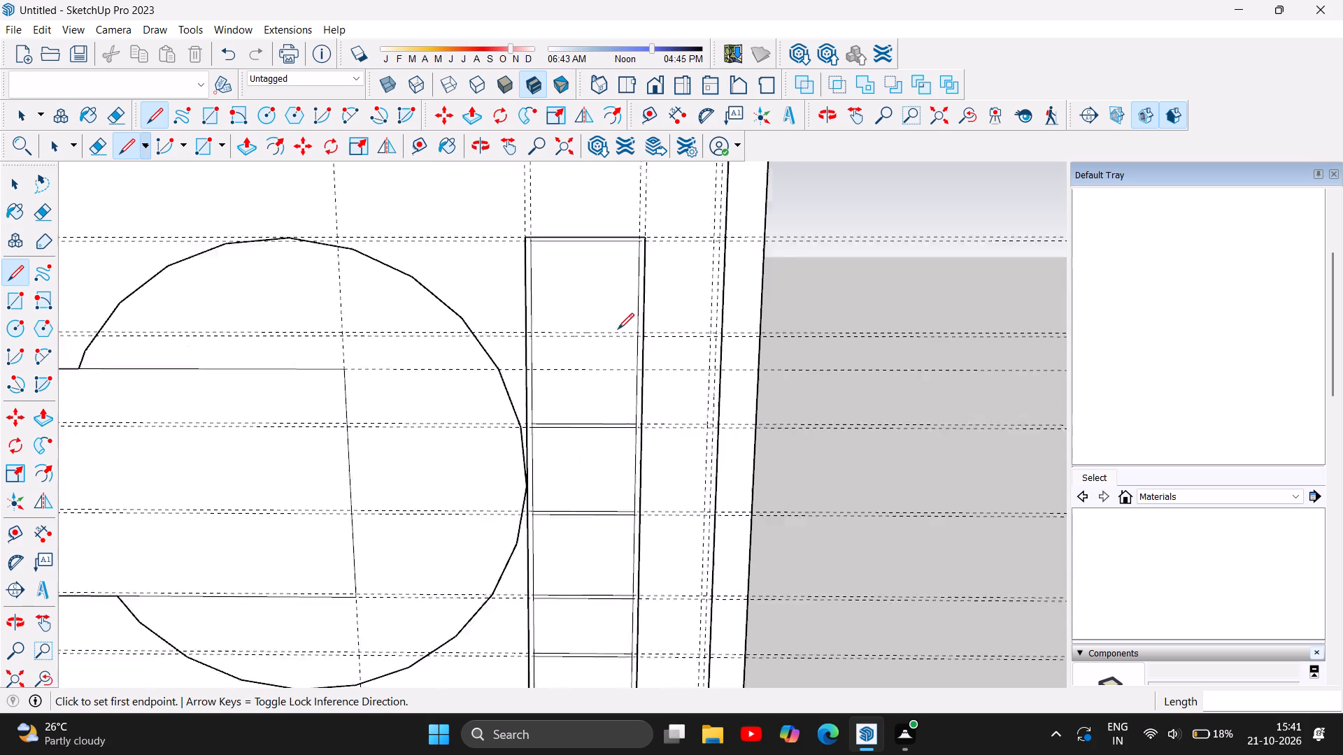
scroll(618, 329, "up", 8)
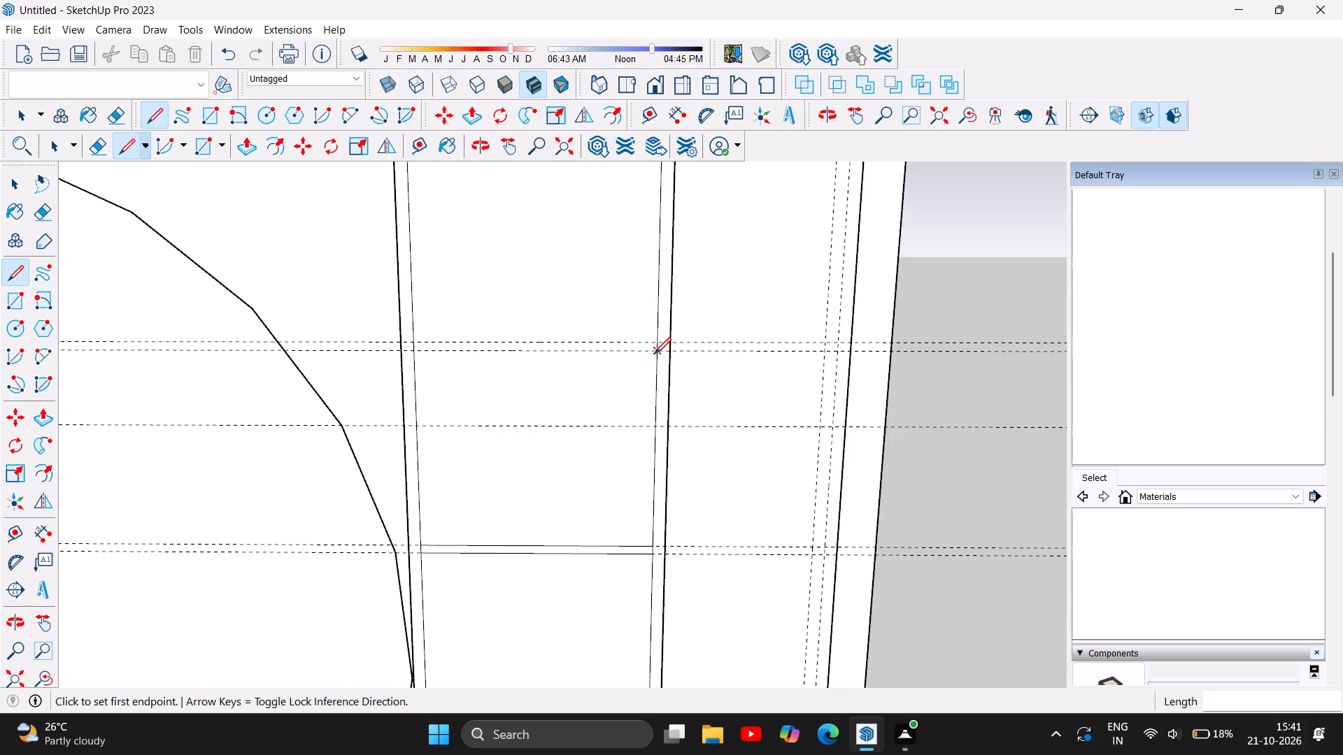
left_click(655, 354)
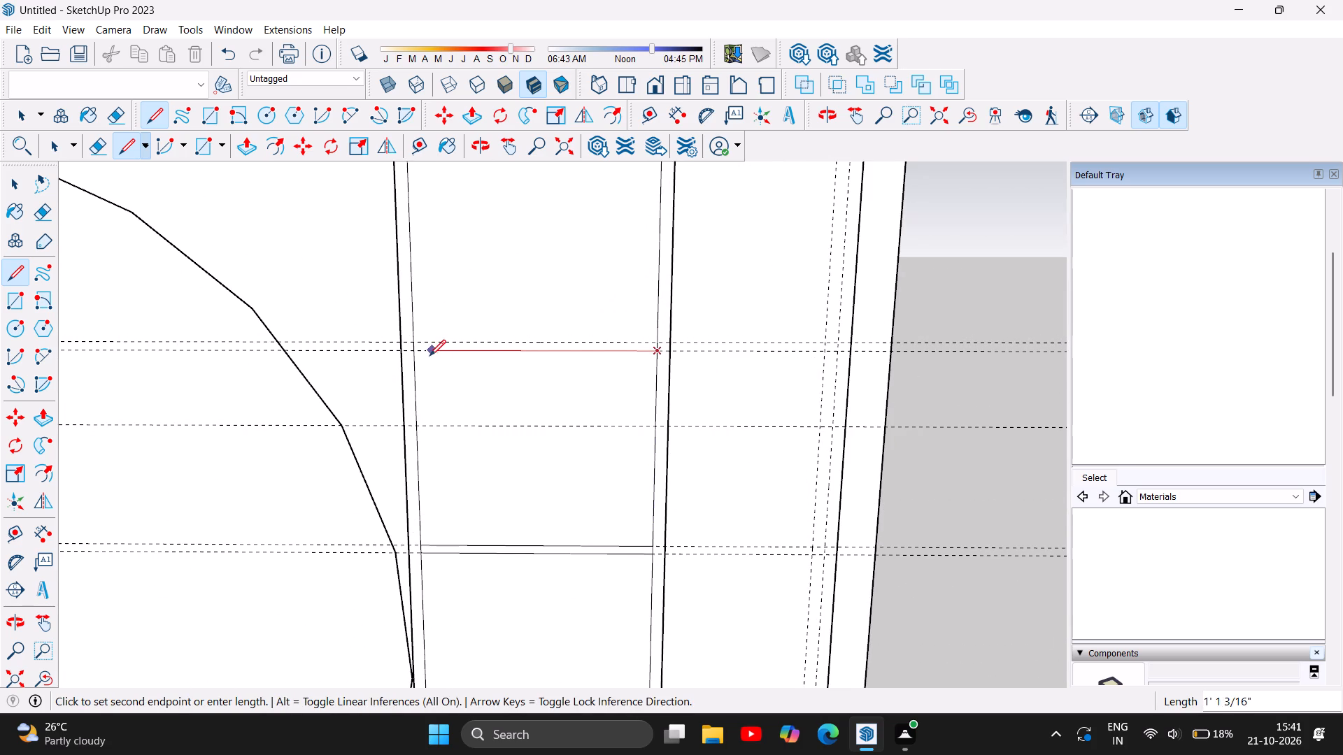
left_click(414, 354)
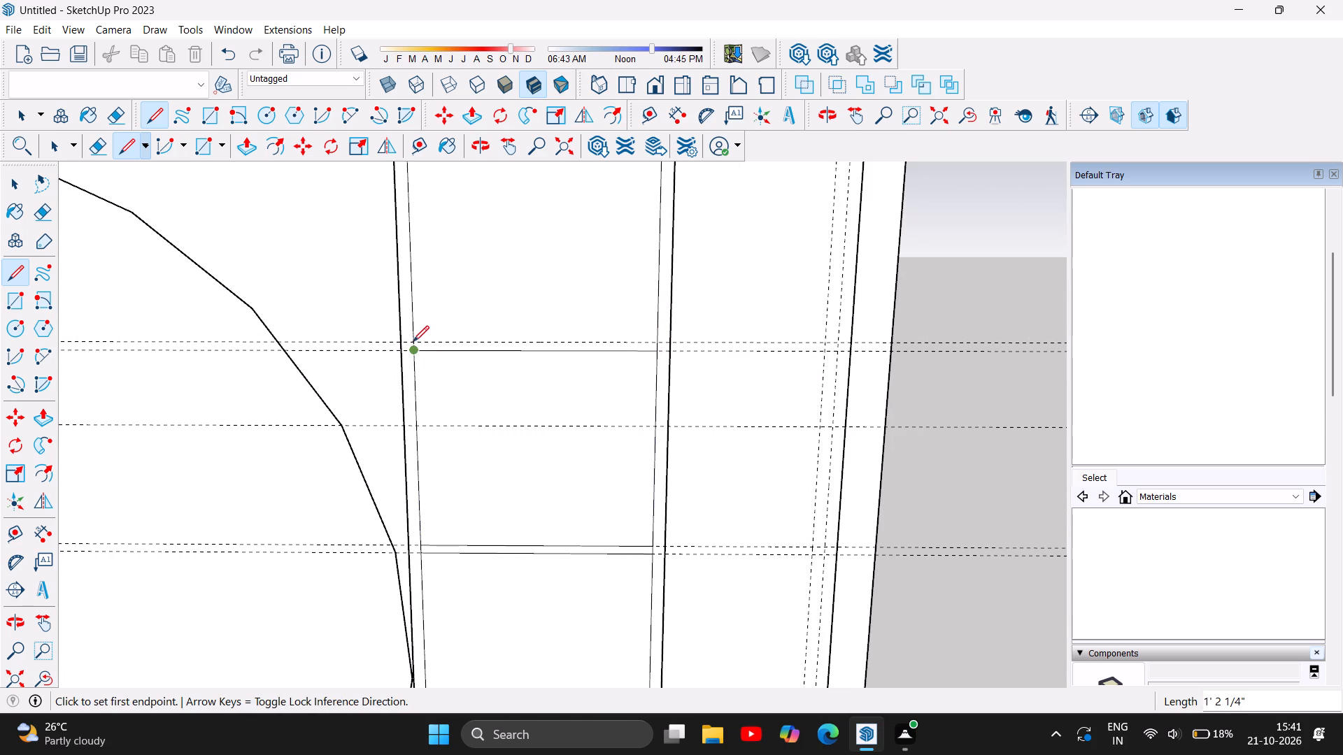
left_click(656, 341)
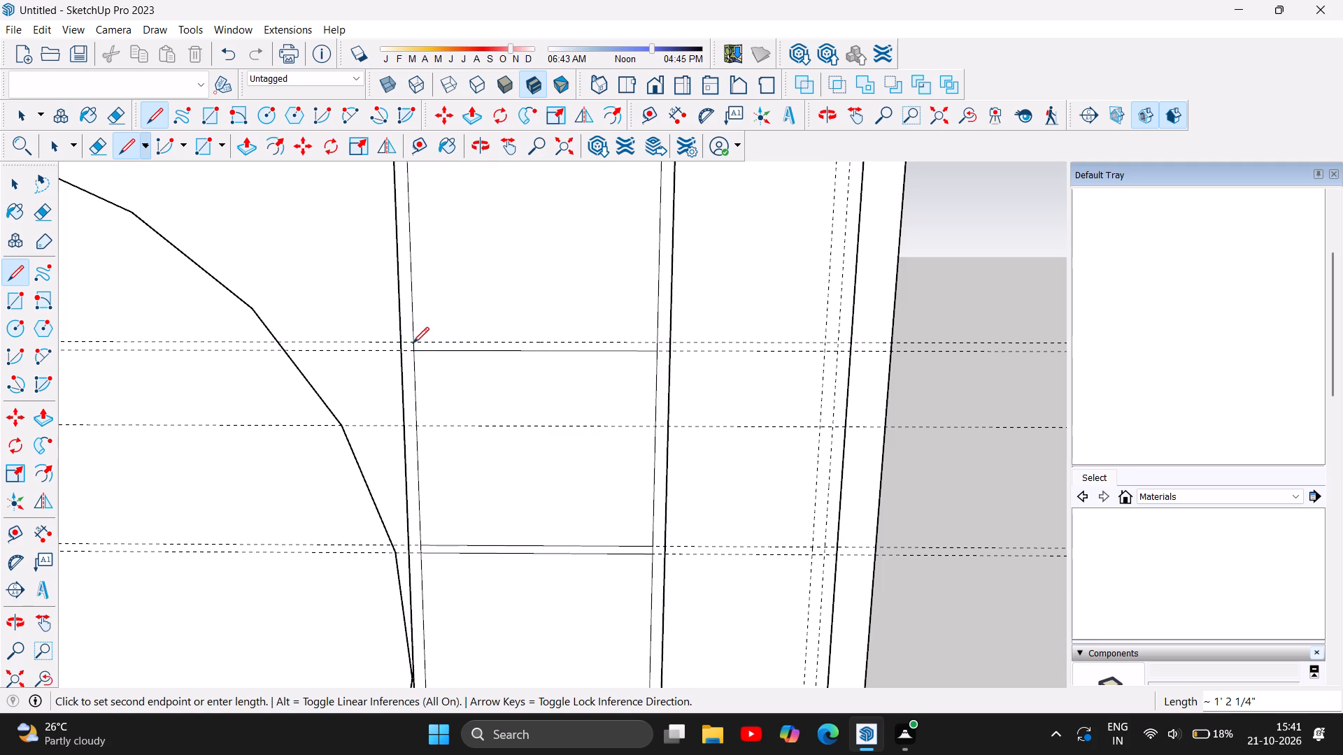
scroll(410, 339, "up", 12)
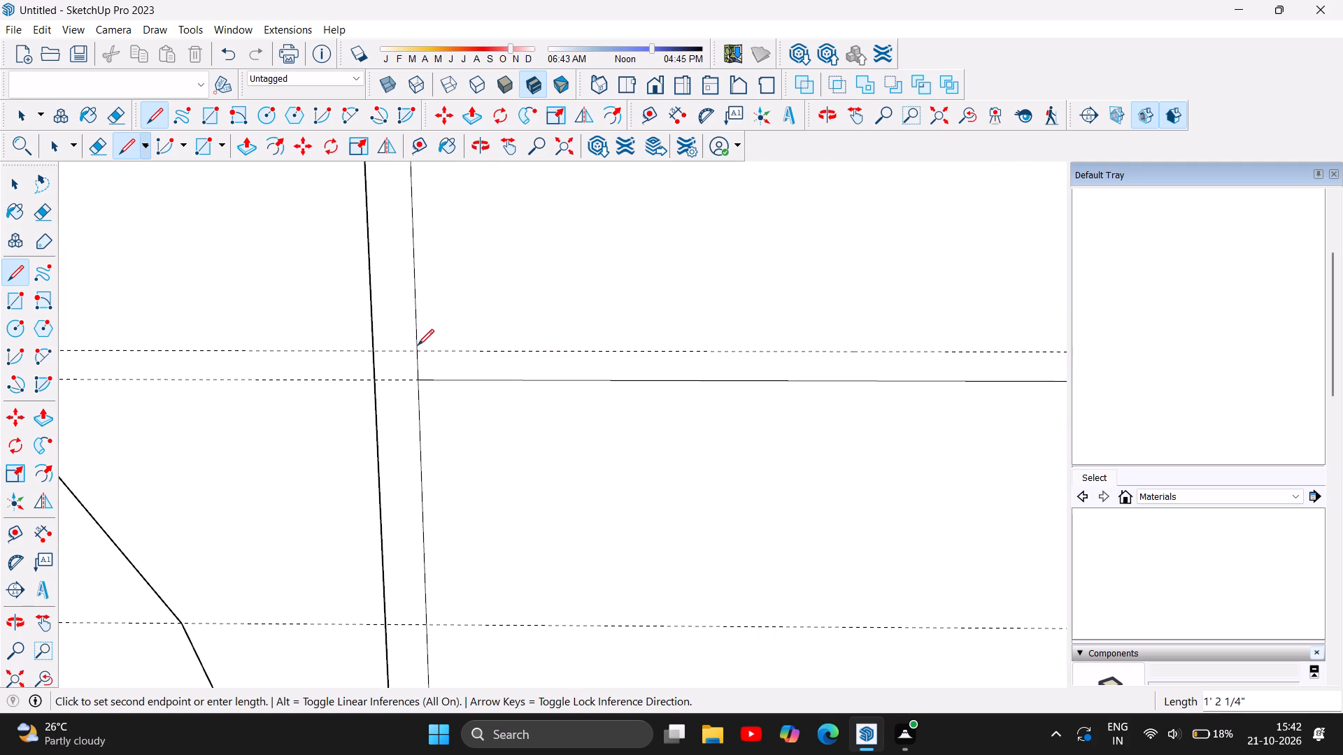
left_click(415, 352)
scroll(461, 388, "down", 5)
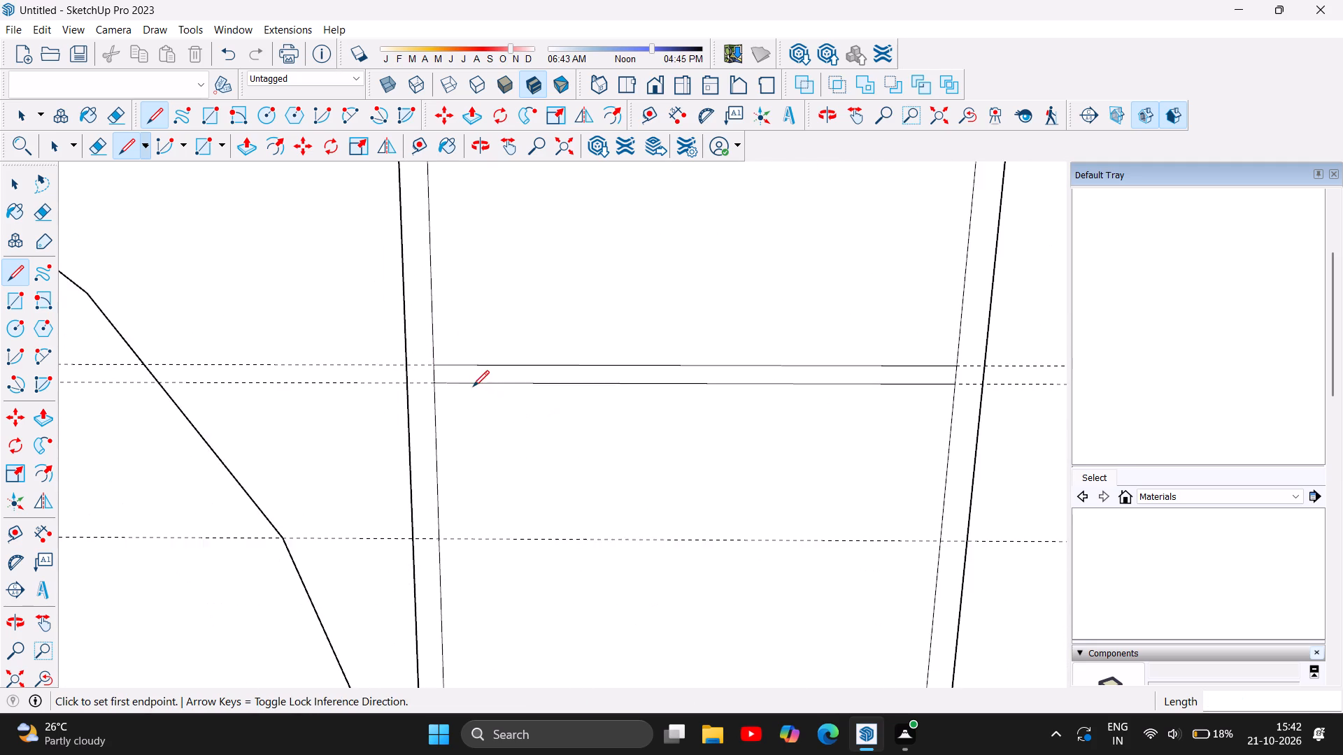
scroll(506, 376, "down", 6)
scroll(813, 314, "down", 5)
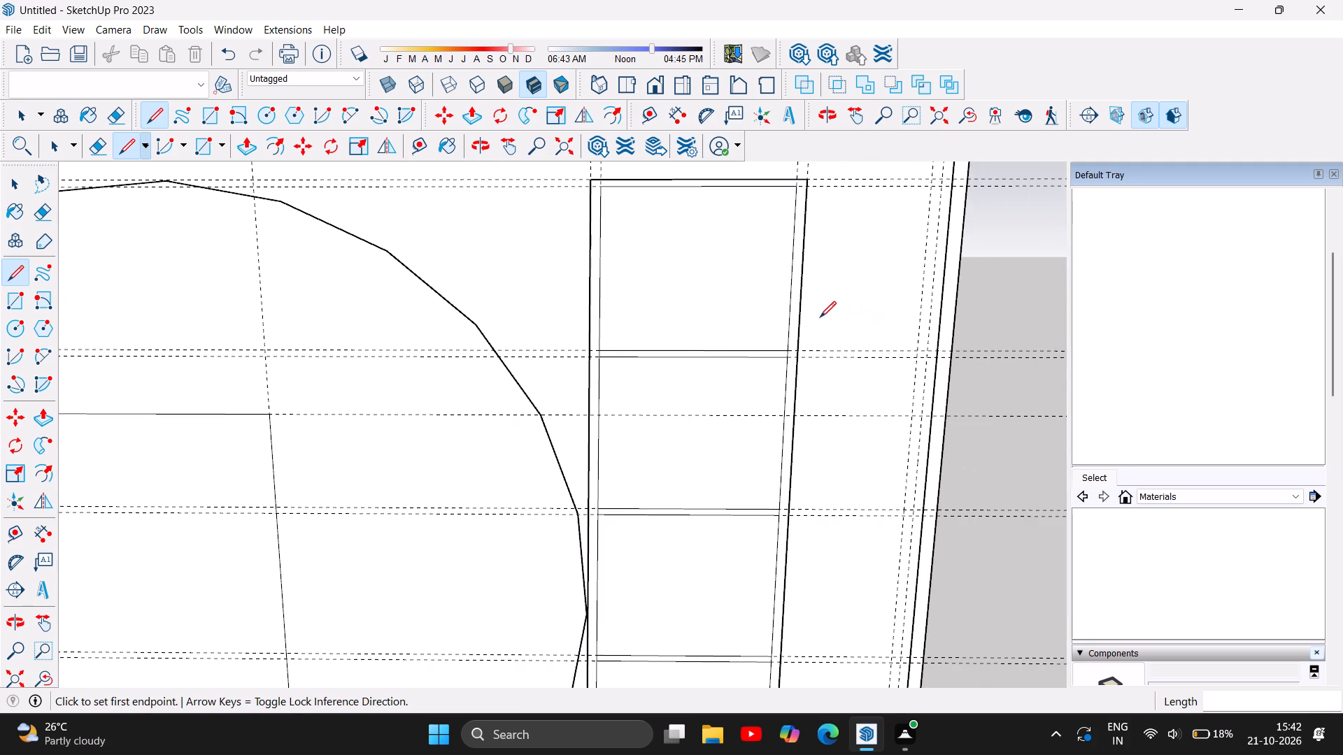
Examine the far-wall layout and the corner where the shelving's upright meets the lower rectangle.
scroll(824, 317, "down", 4)
scroll(719, 296, "down", 9)
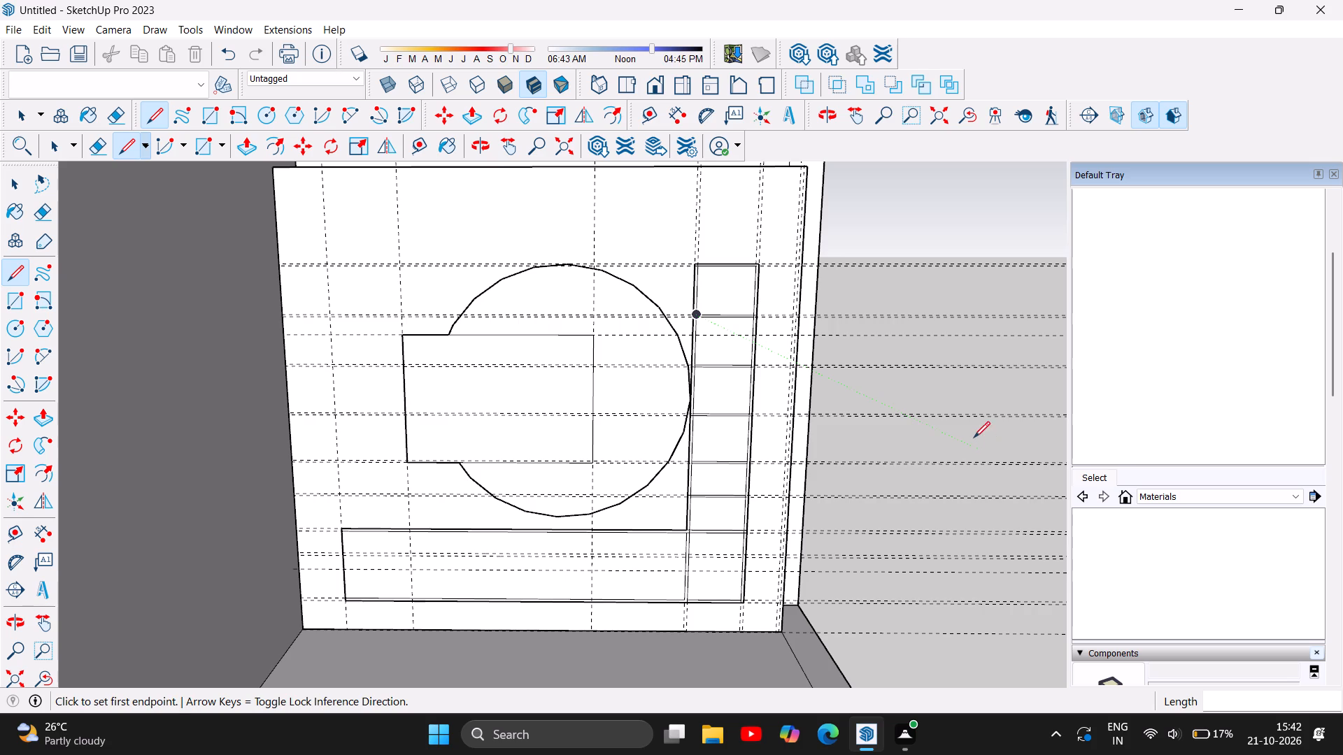
scroll(961, 473, "down", 1)
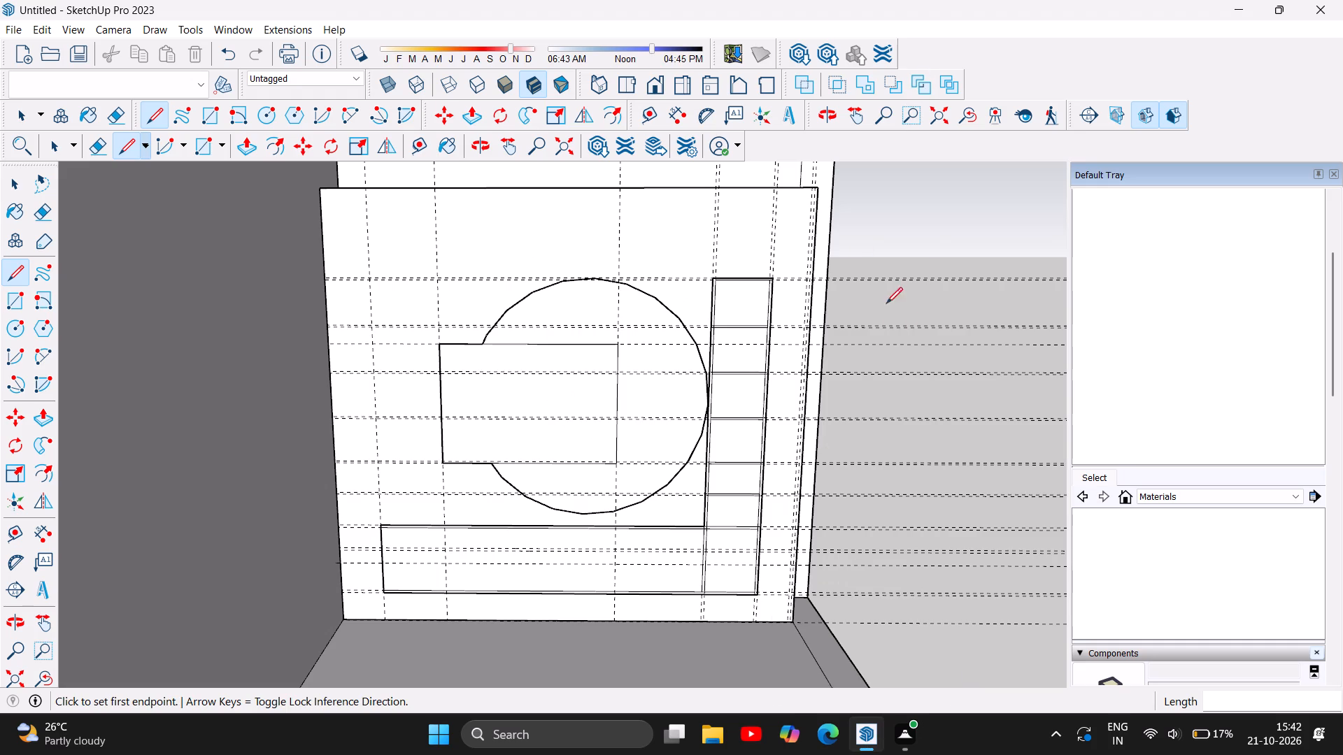
scroll(862, 317, "down", 2)
scroll(114, 406, "down", 6)
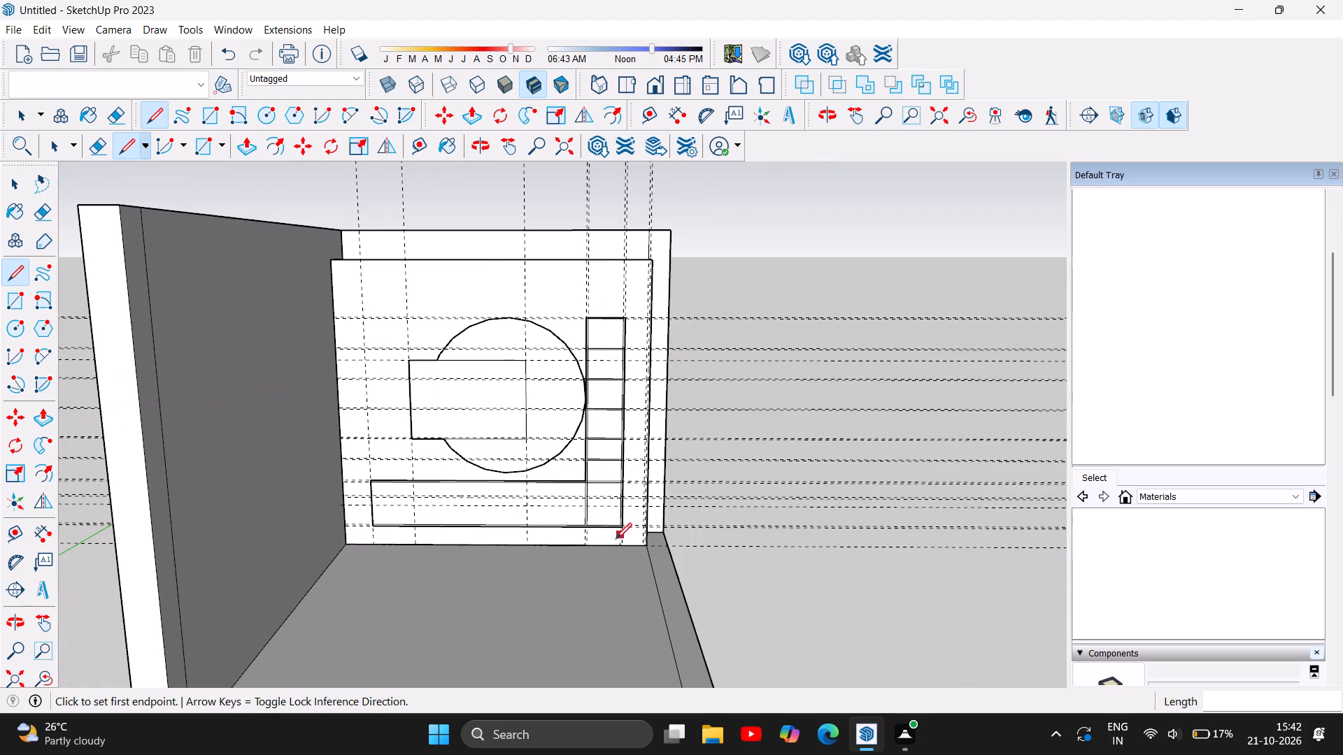
scroll(401, 584, "up", 4)
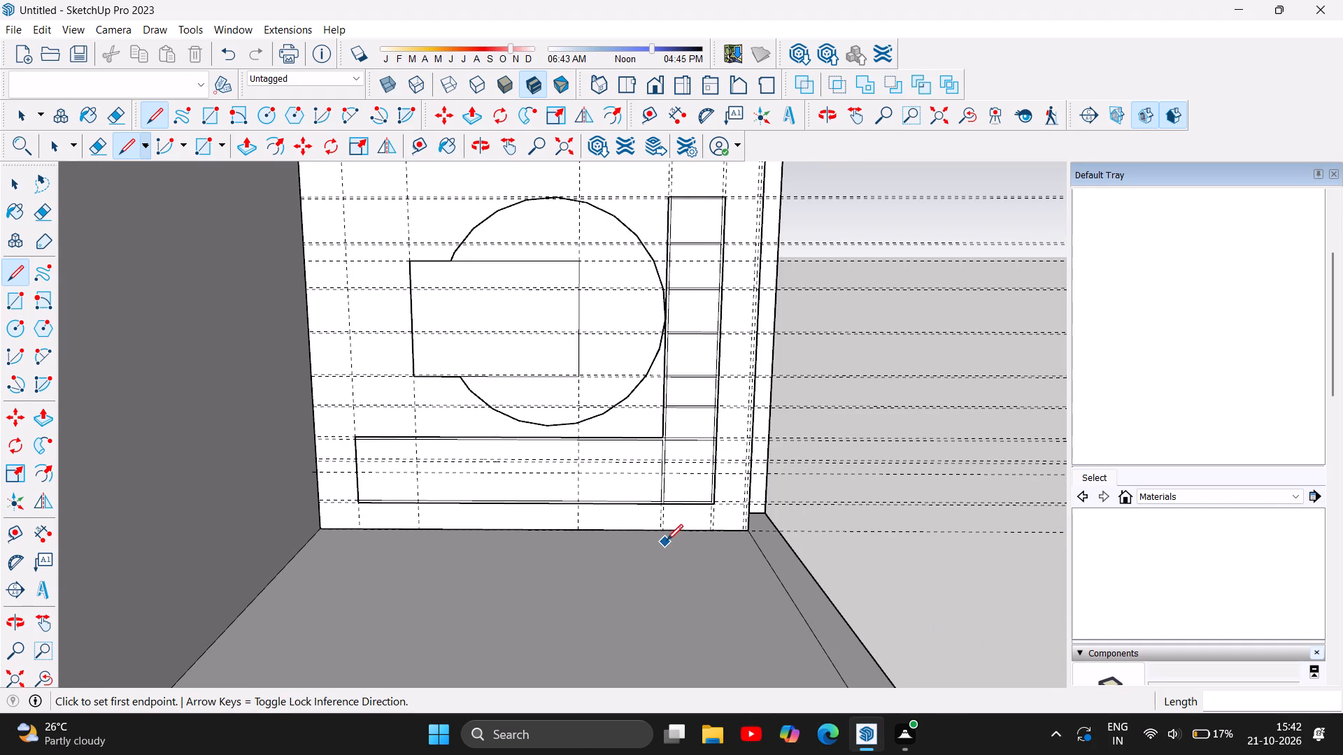
scroll(669, 535, "up", 4)
scroll(670, 410, "up", 12)
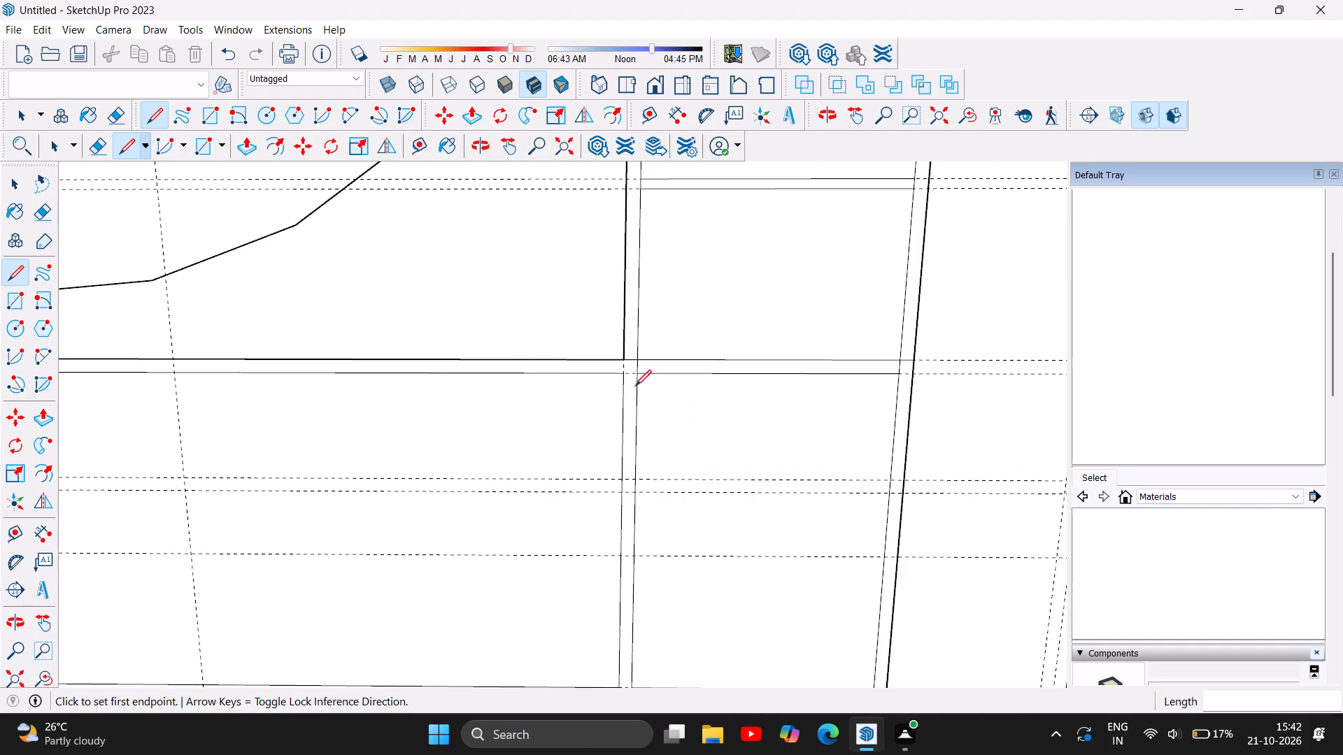
scroll(634, 382, "up", 6)
scroll(619, 331, "down", 6)
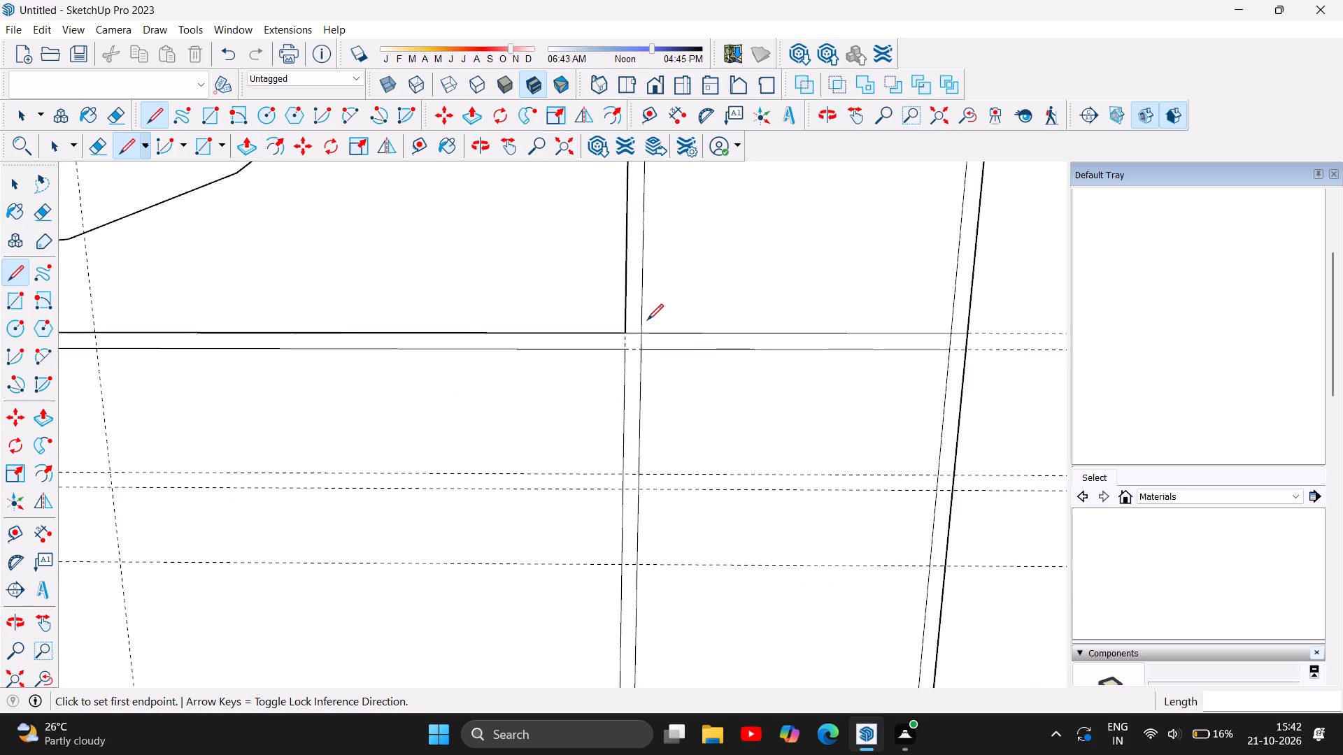
scroll(647, 320, "down", 8)
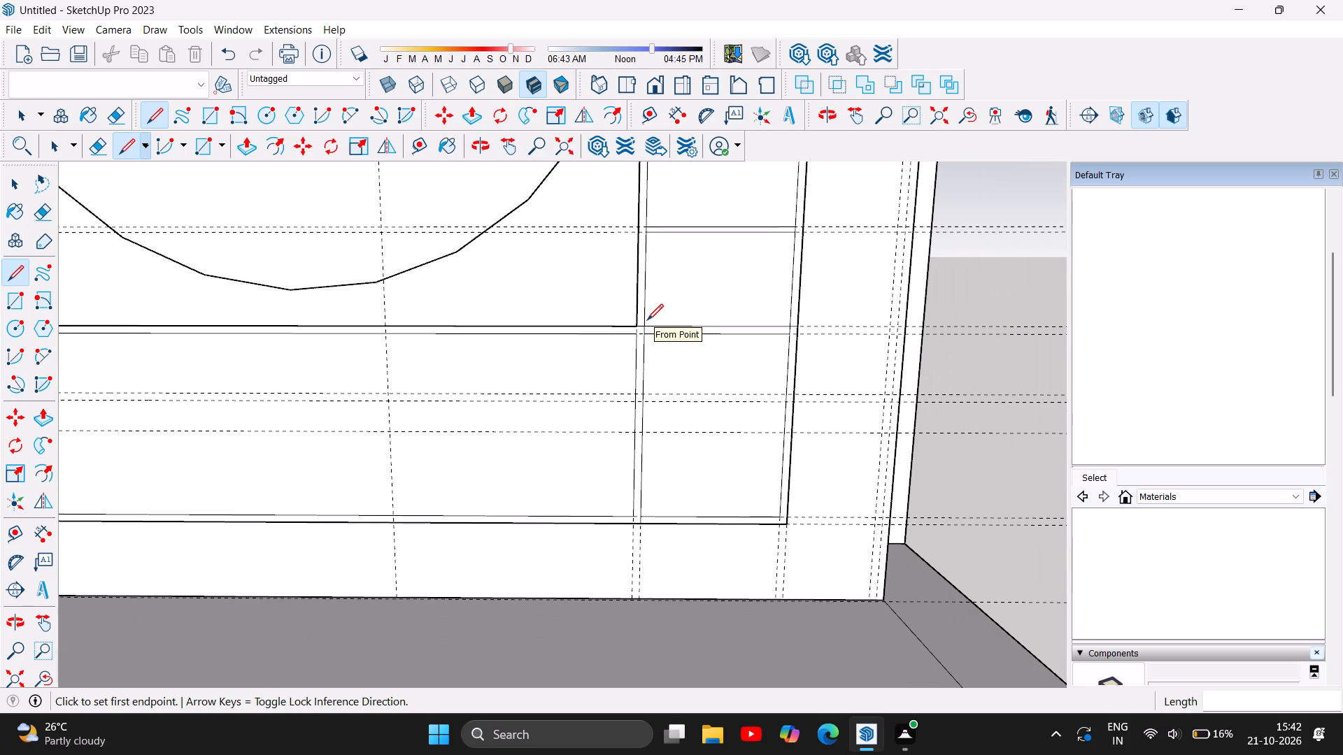
scroll(631, 545, "up", 1)
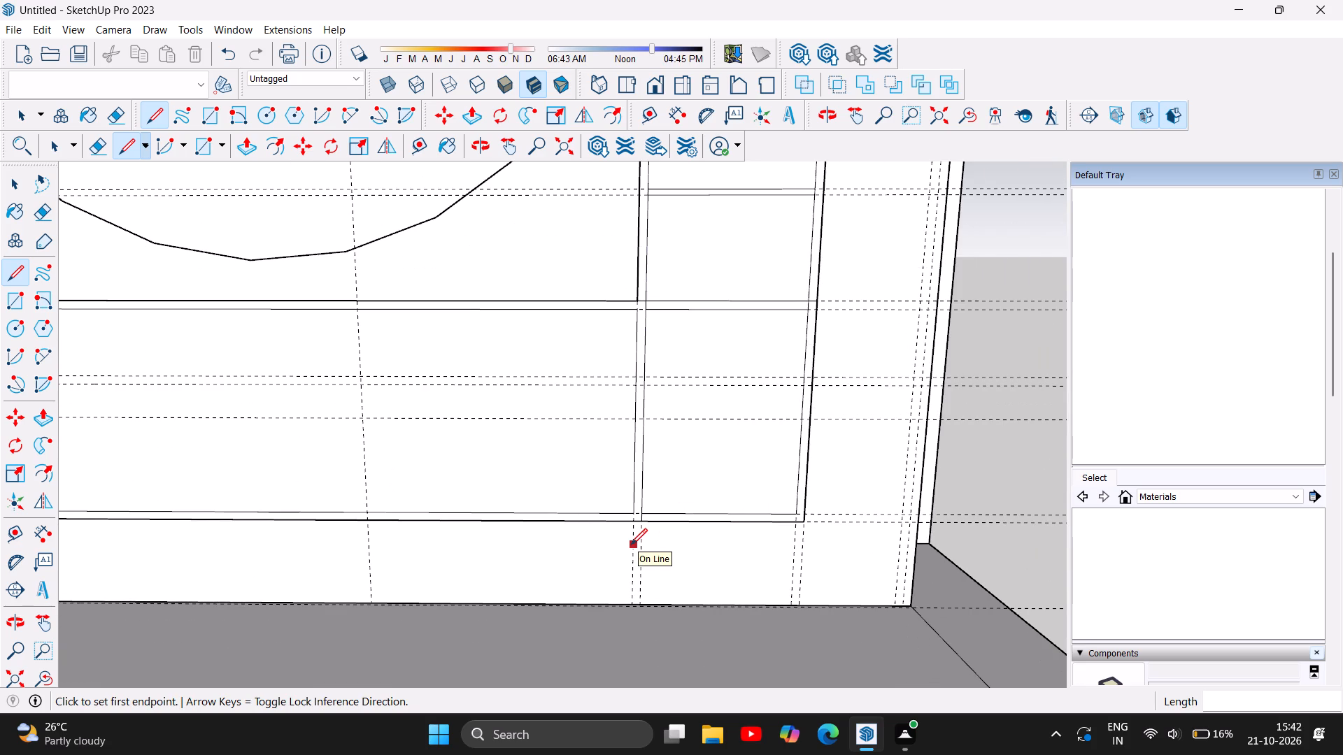
scroll(631, 545, "down", 6)
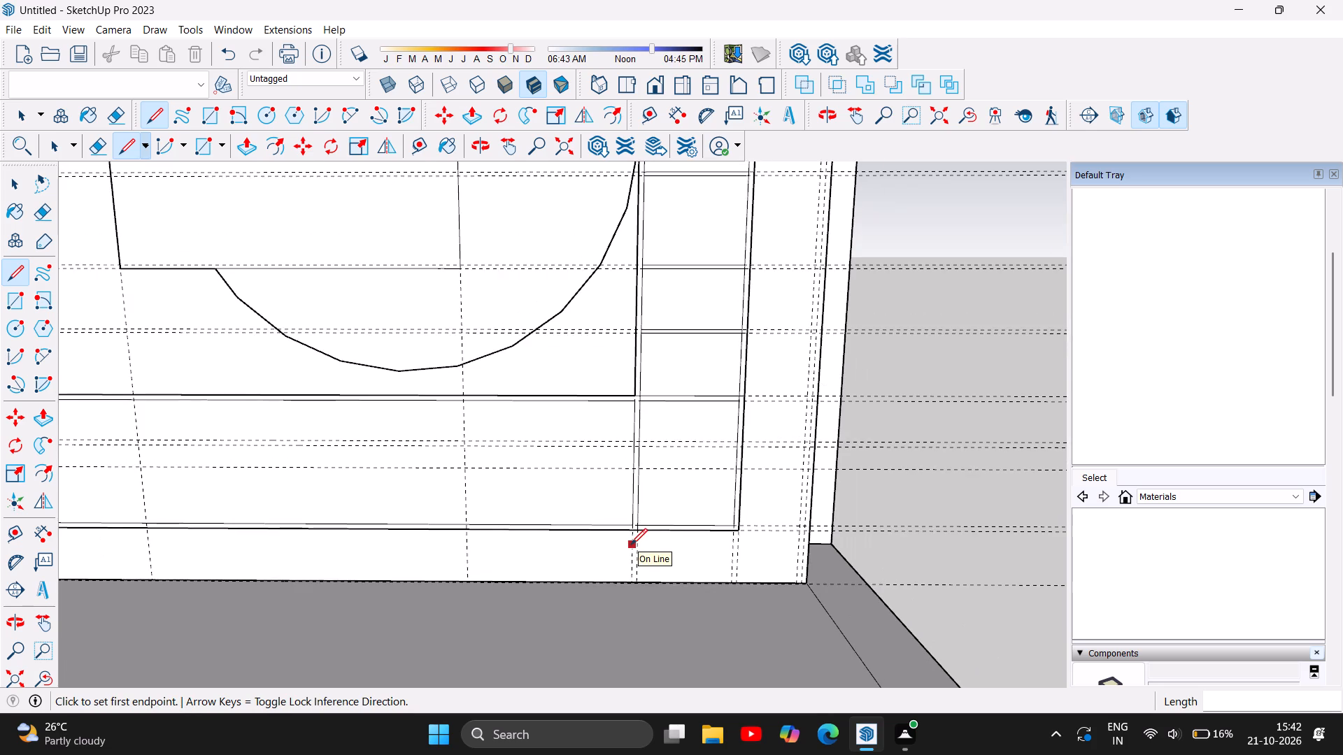
scroll(631, 545, "down", 5)
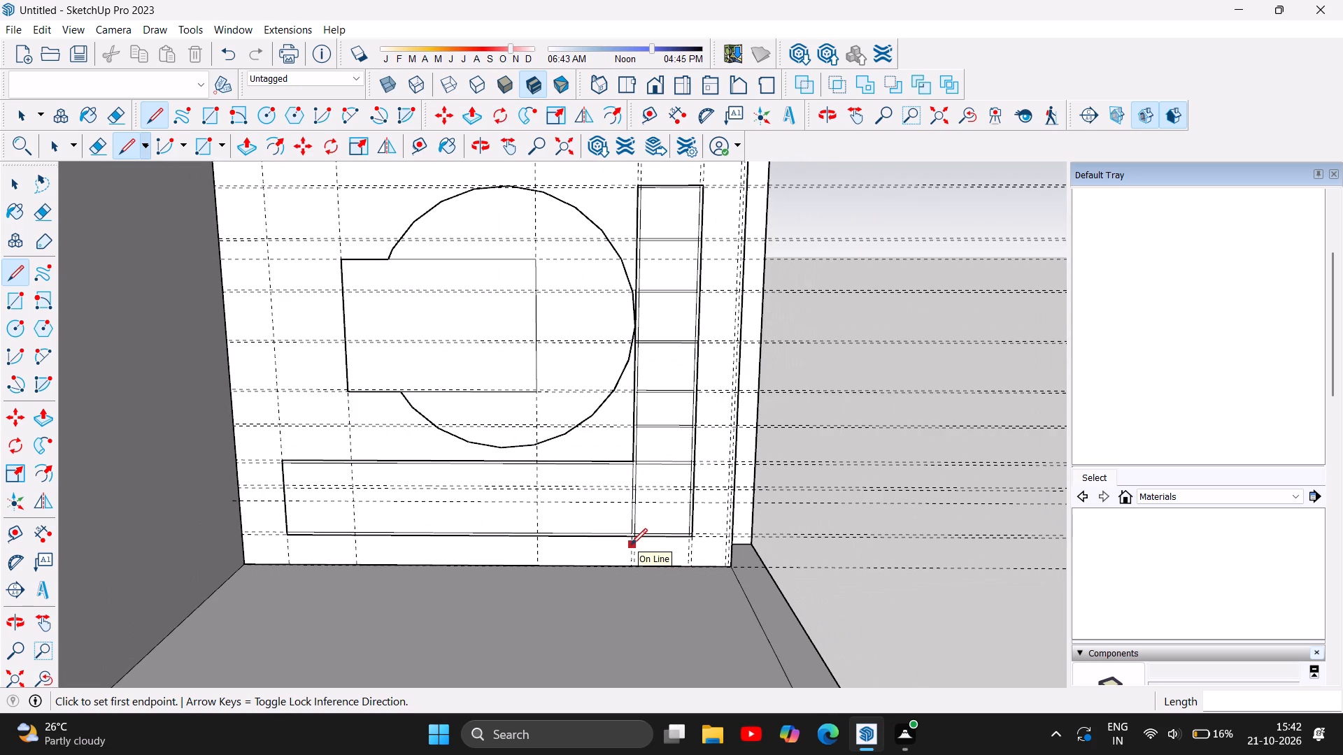
Draw a shelf across the lower rectangle, from its outer end to the upright, as two 7' 6 3/4" lines along its middle guide pair.
scroll(388, 483, "up", 2)
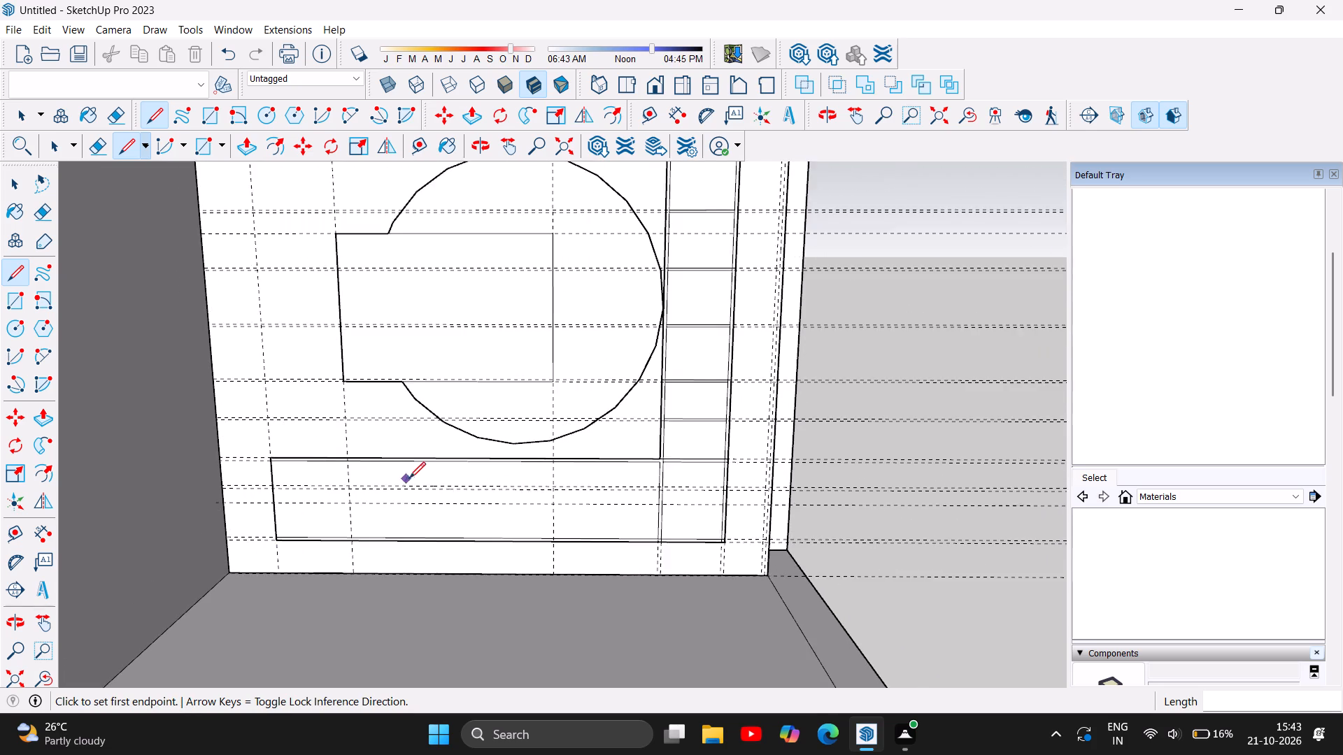
scroll(409, 478, "up", 6)
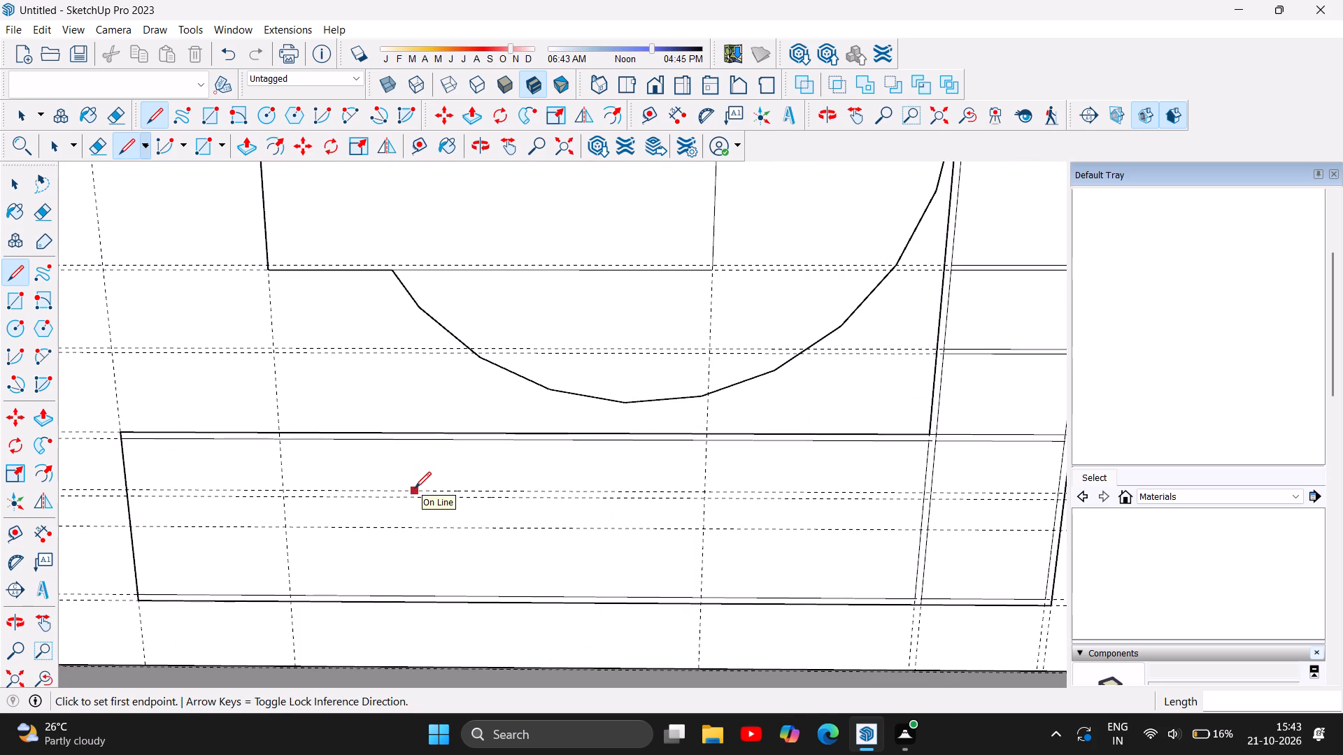
scroll(415, 488, "up", 1)
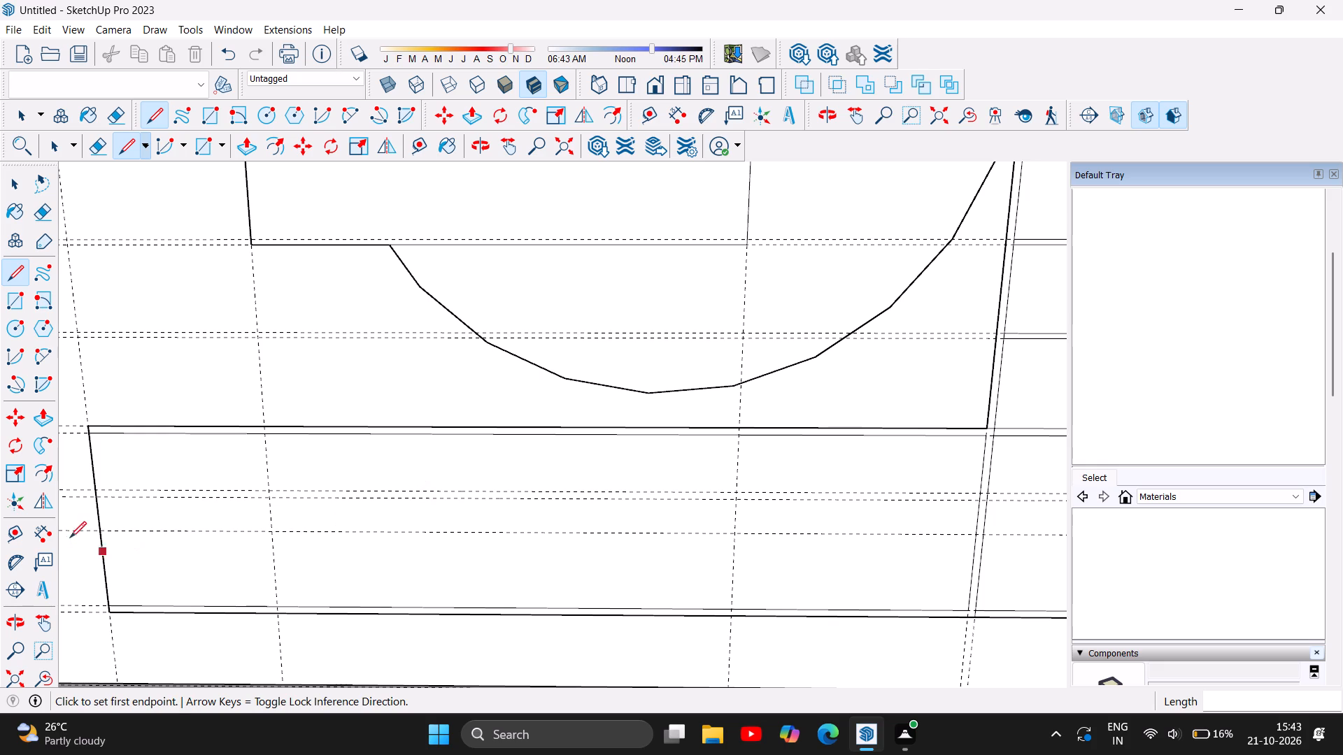
left_click(97, 489)
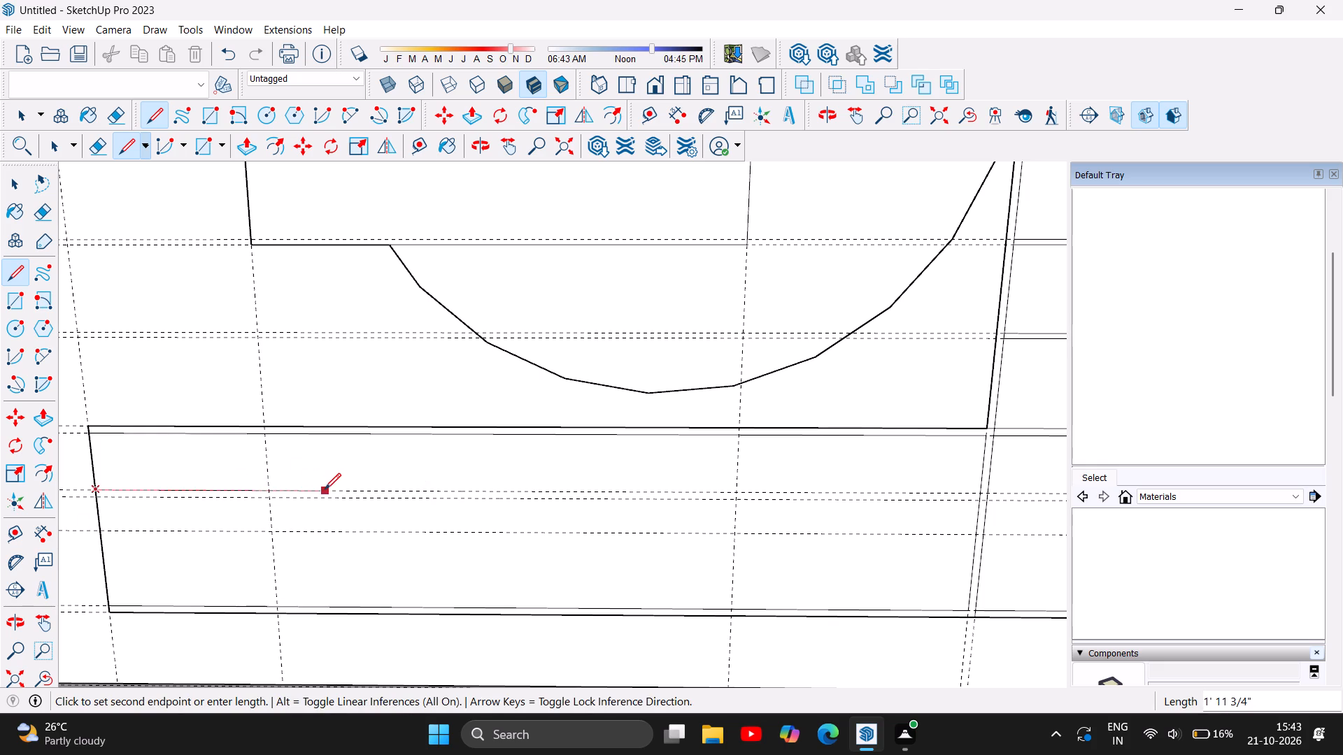
scroll(325, 489, "down", 9)
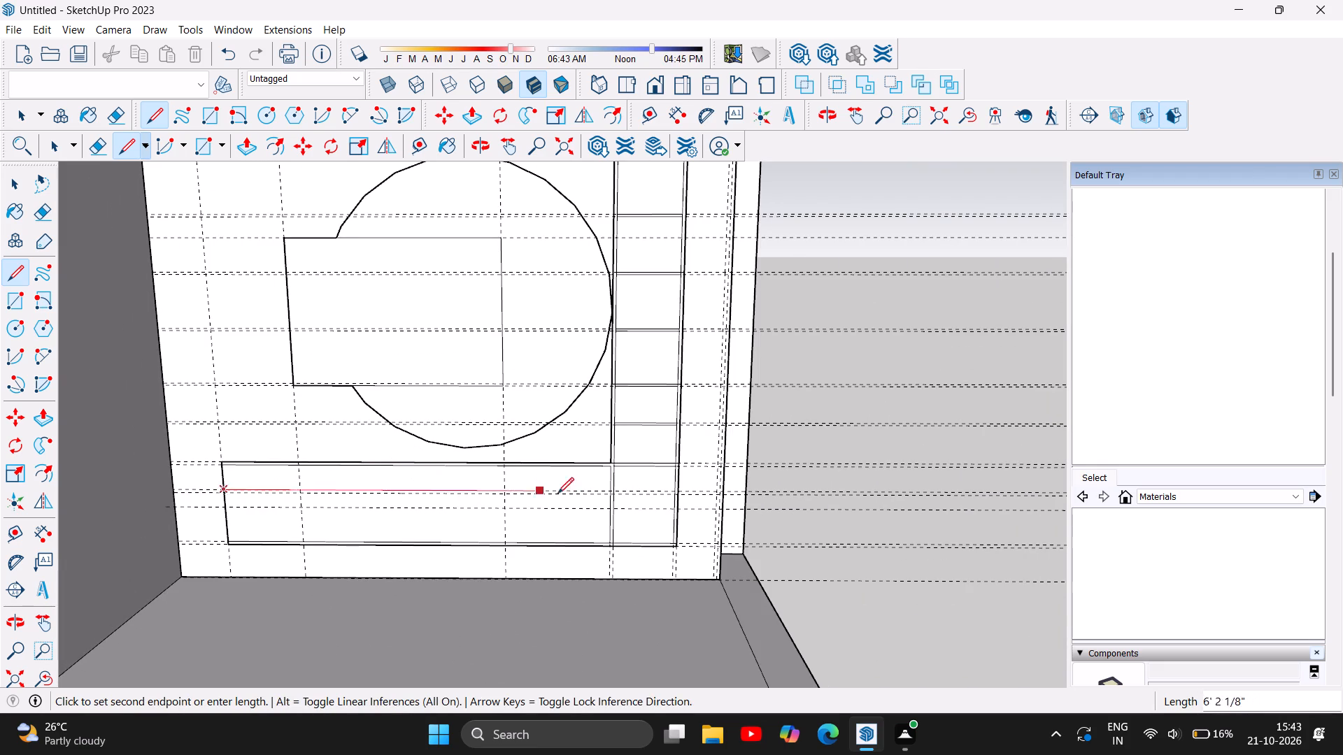
scroll(640, 482, "up", 4)
scroll(575, 497, "up", 5)
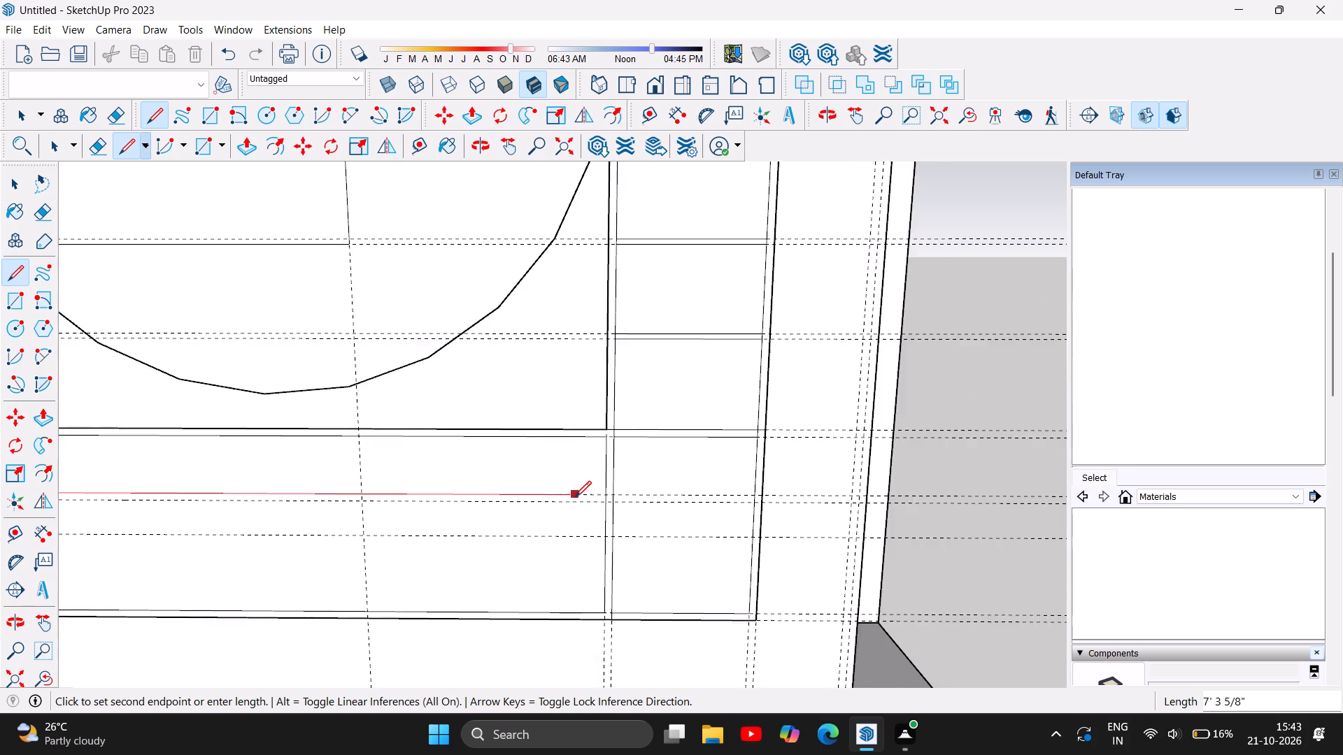
scroll(590, 490, "up", 5)
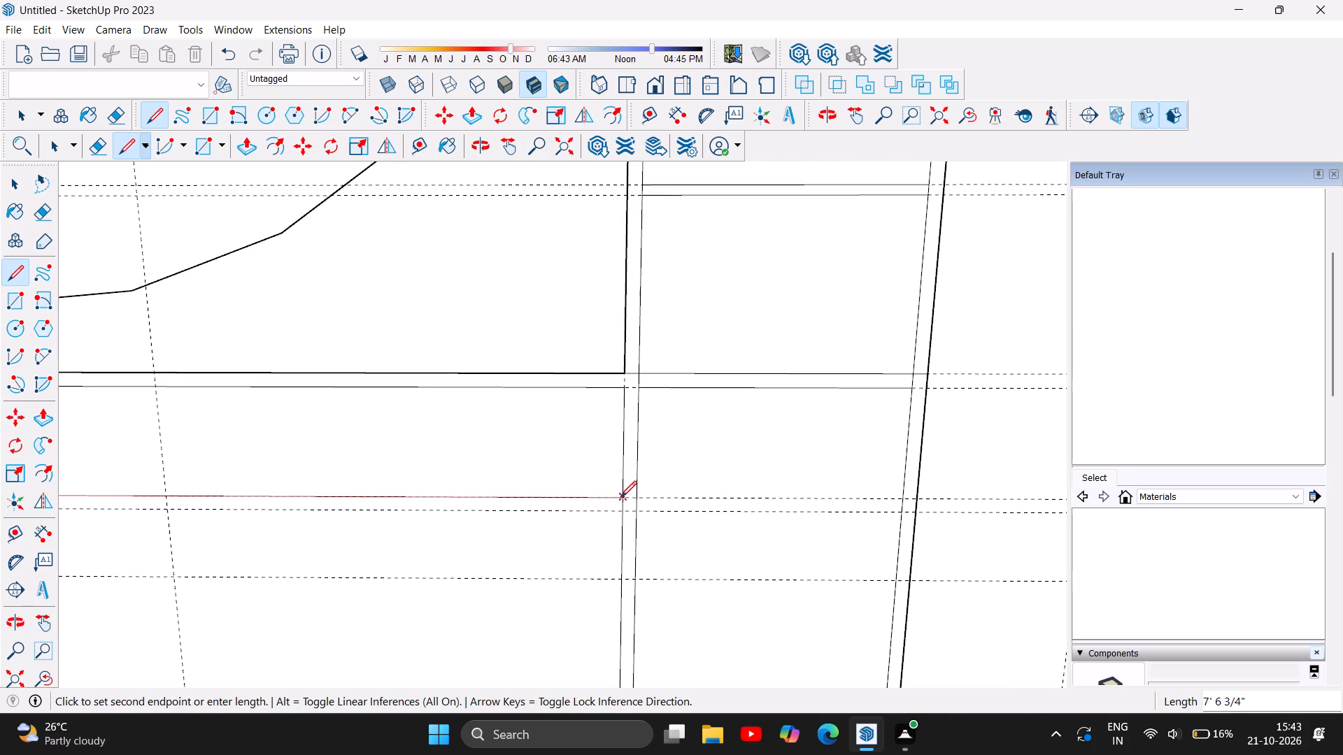
left_click(620, 497)
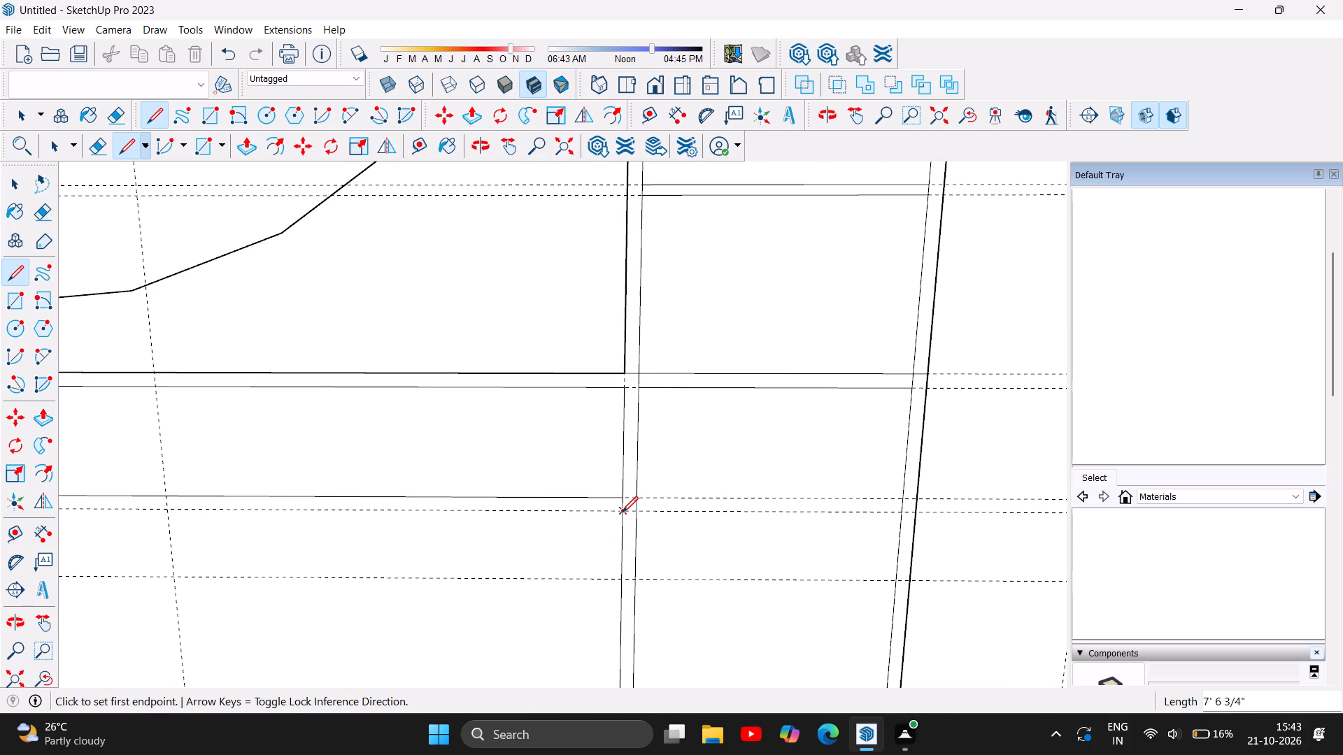
left_click(622, 512)
scroll(622, 518, "down", 5)
scroll(496, 517, "down", 6)
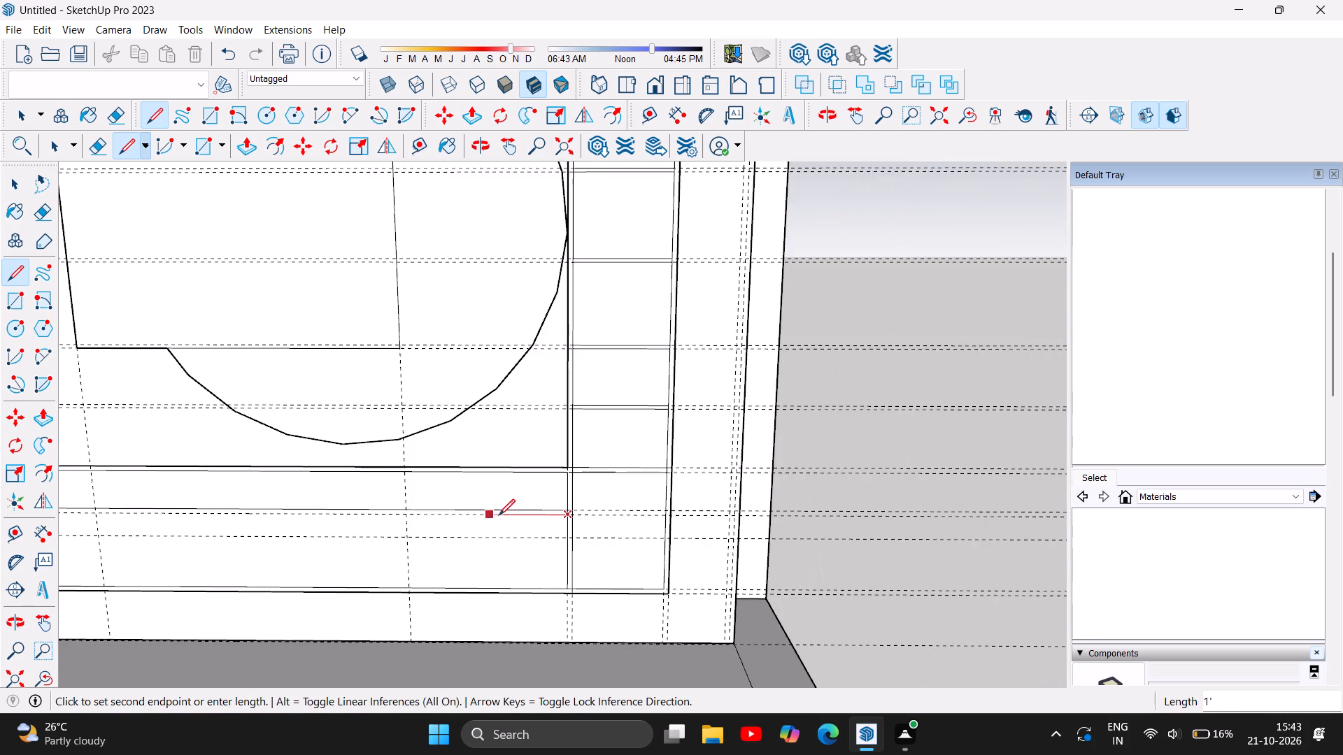
scroll(499, 515, "down", 6)
scroll(223, 525, "up", 16)
scroll(203, 497, "up", 7)
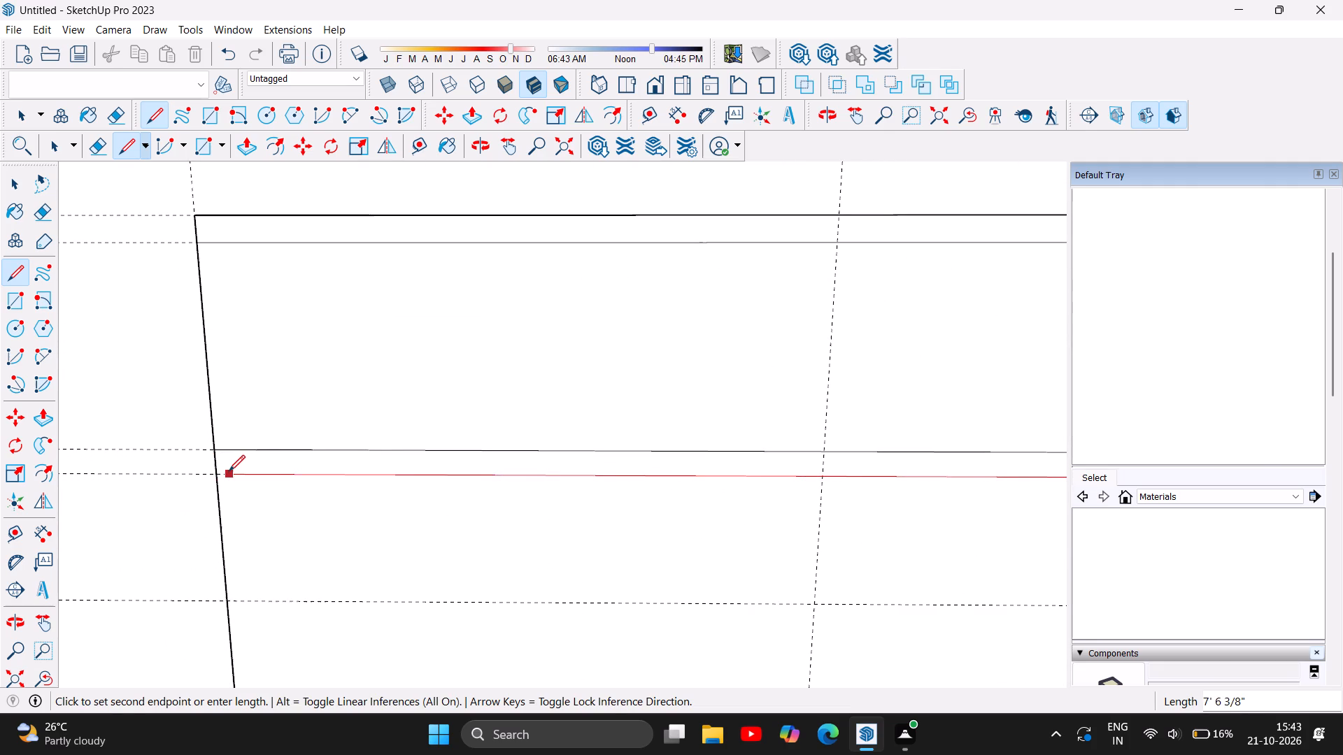
left_click(214, 475)
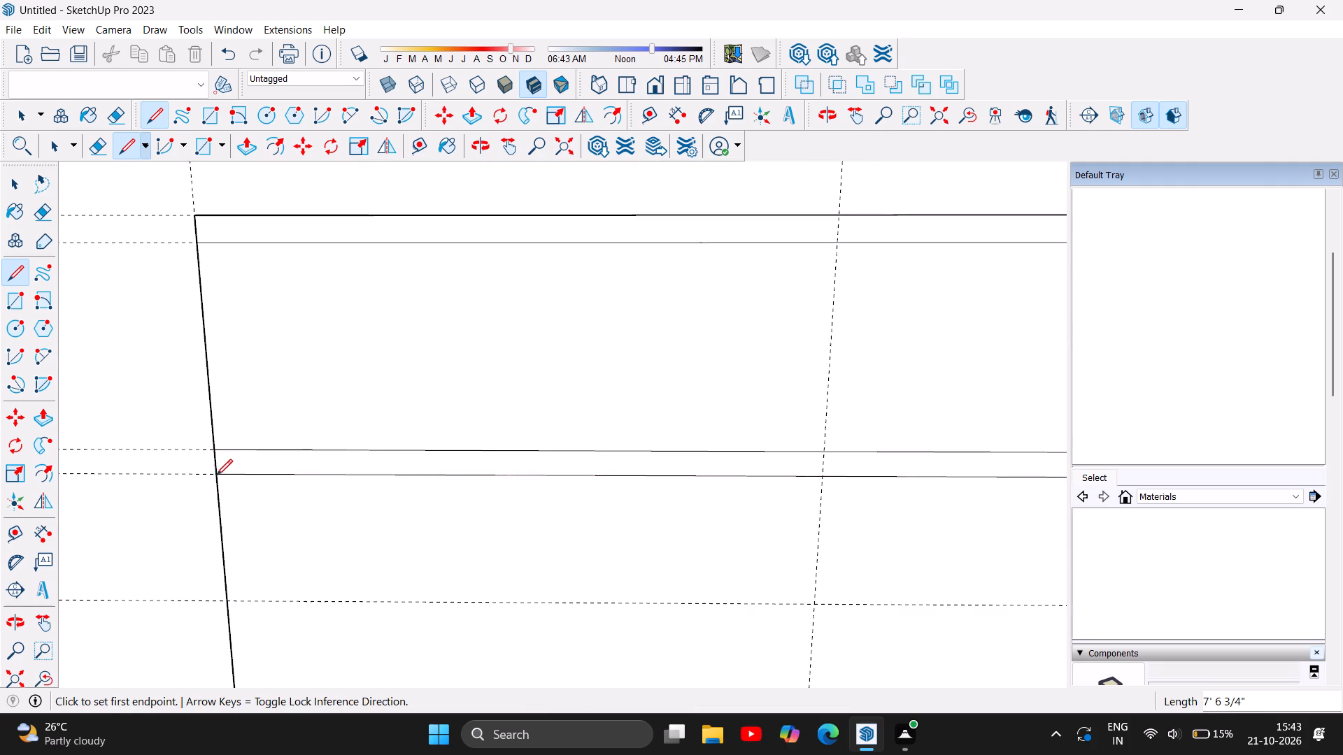
Examine the whole L-shaped shelving outline and its shelf lines on the far wall.
scroll(194, 557, "down", 19)
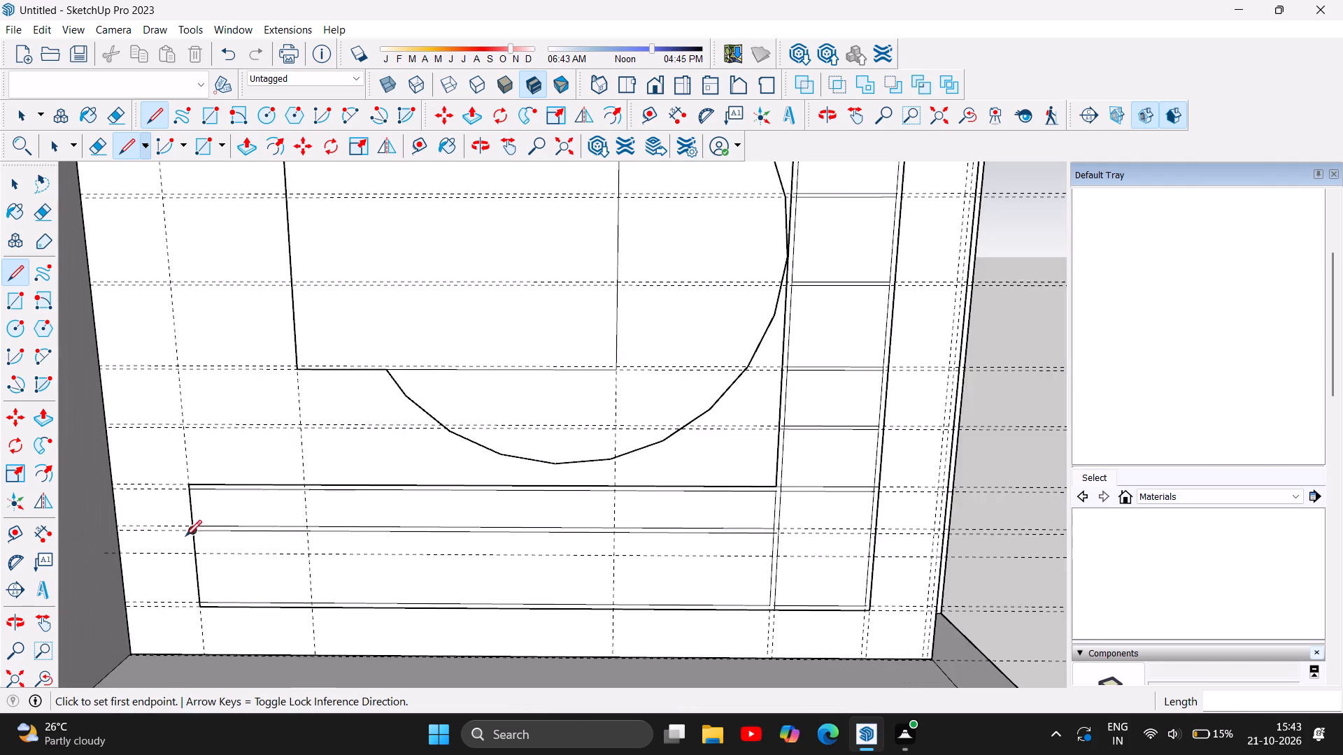
scroll(185, 532, "down", 6)
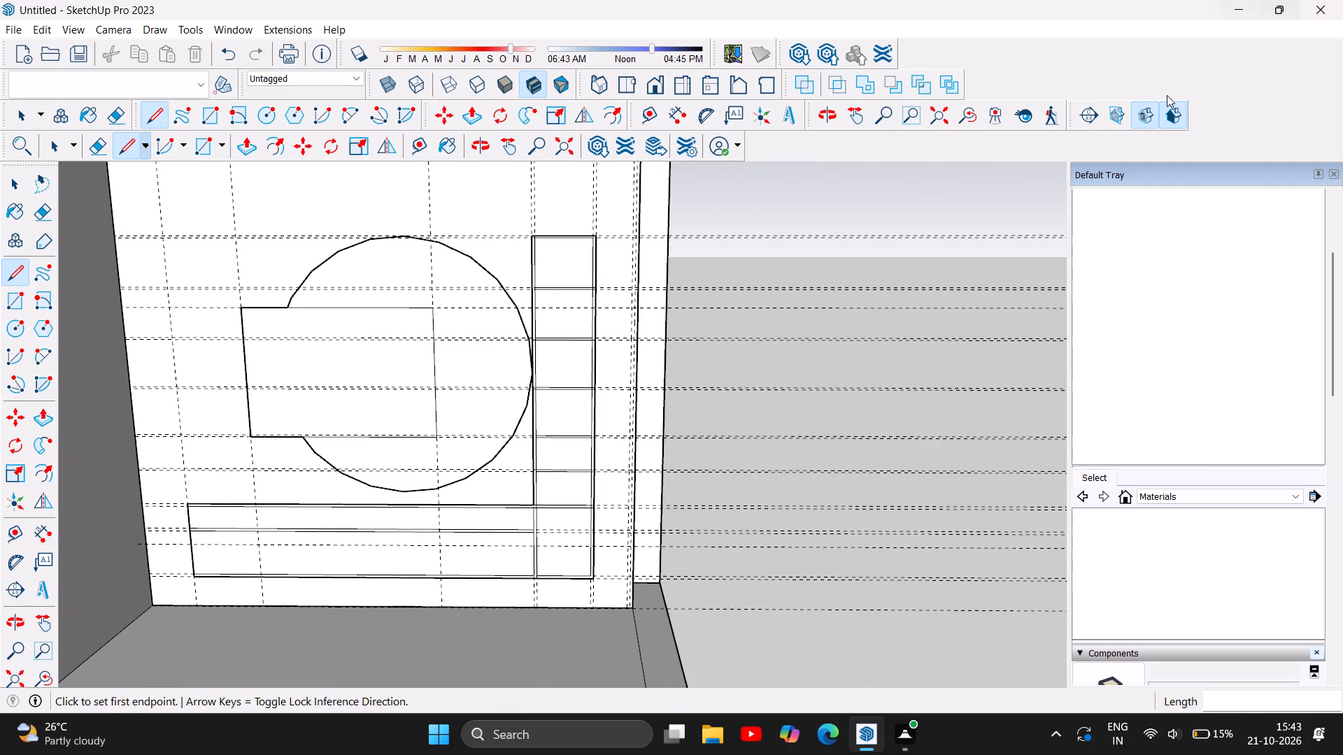
scroll(840, 436, "down", 5)
scroll(420, 154, "up", 2)
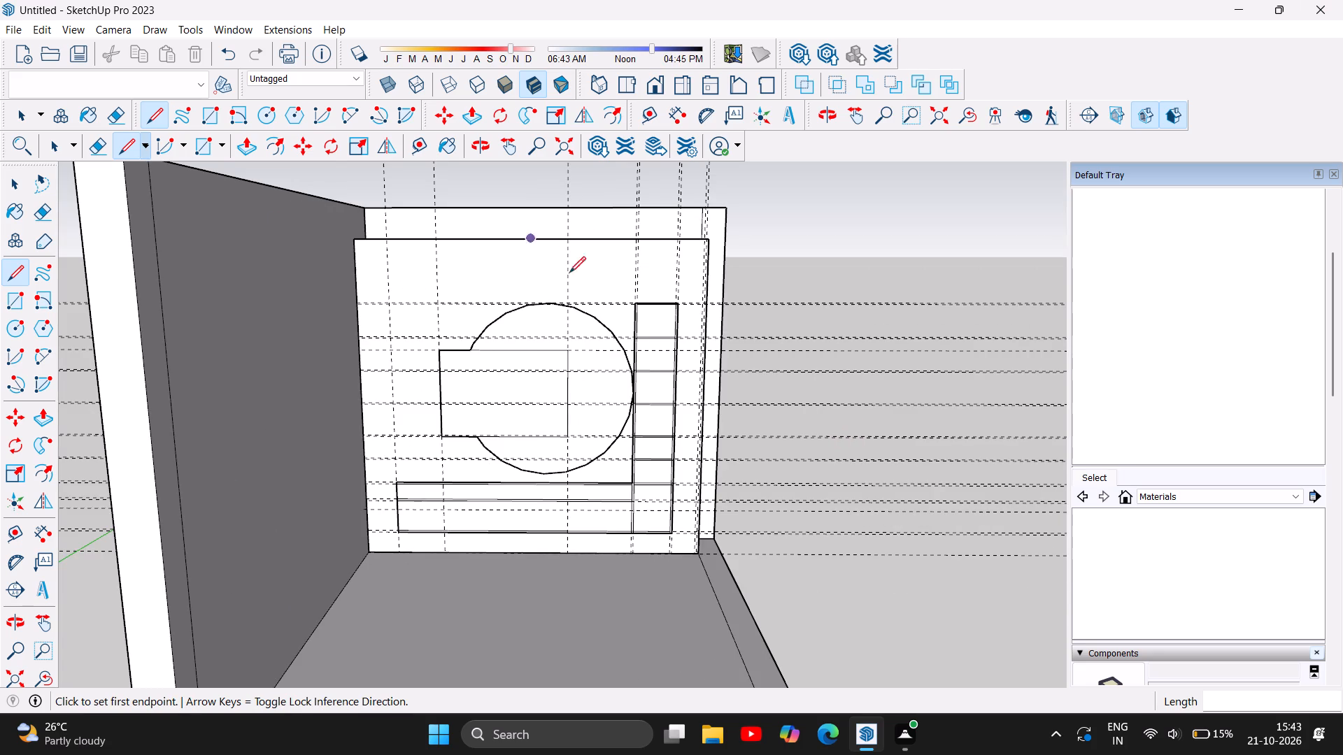
scroll(569, 273, "up", 1)
scroll(653, 589, "up", 2)
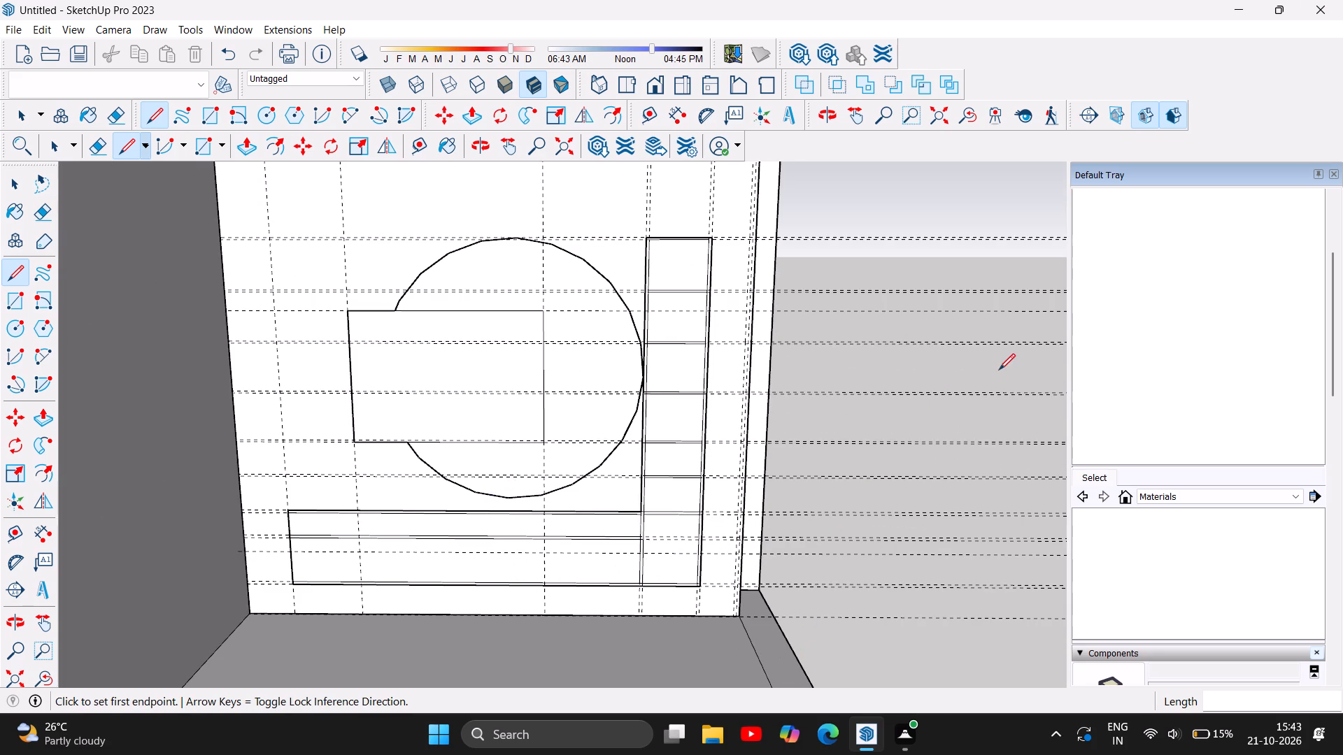
Examine the far-wall layout, including the lower rectangle's shelf lines and the rectangle-and-circle panel.
scroll(999, 370, "down", 3)
scroll(530, 558, "up", 4)
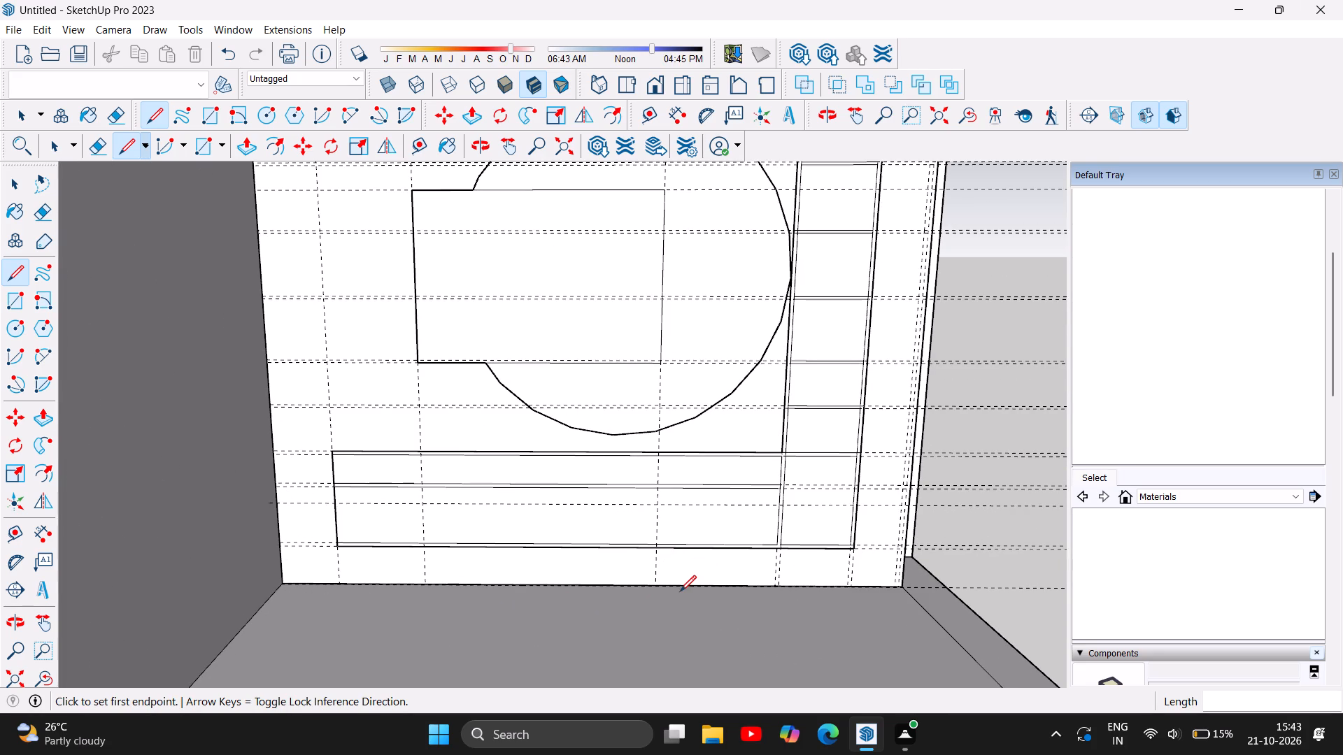
scroll(678, 593, "up", 1)
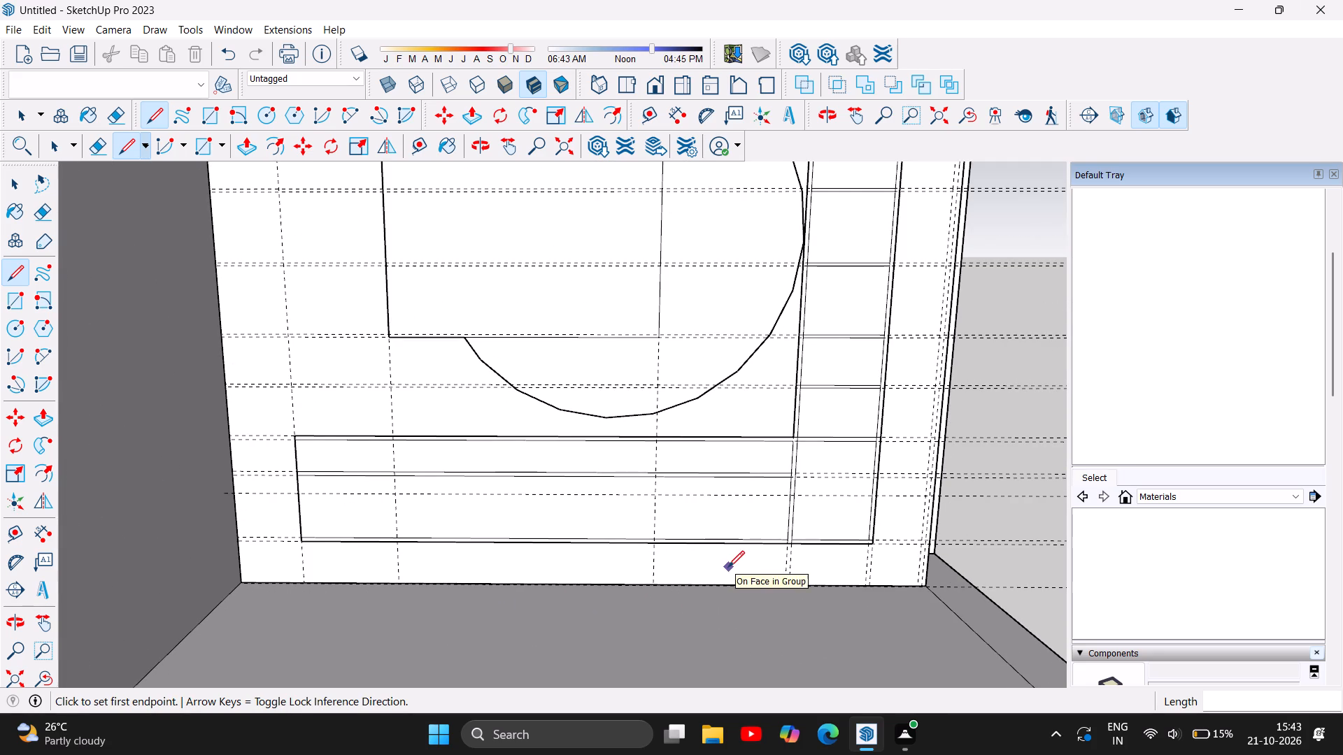
scroll(553, 583, "down", 2)
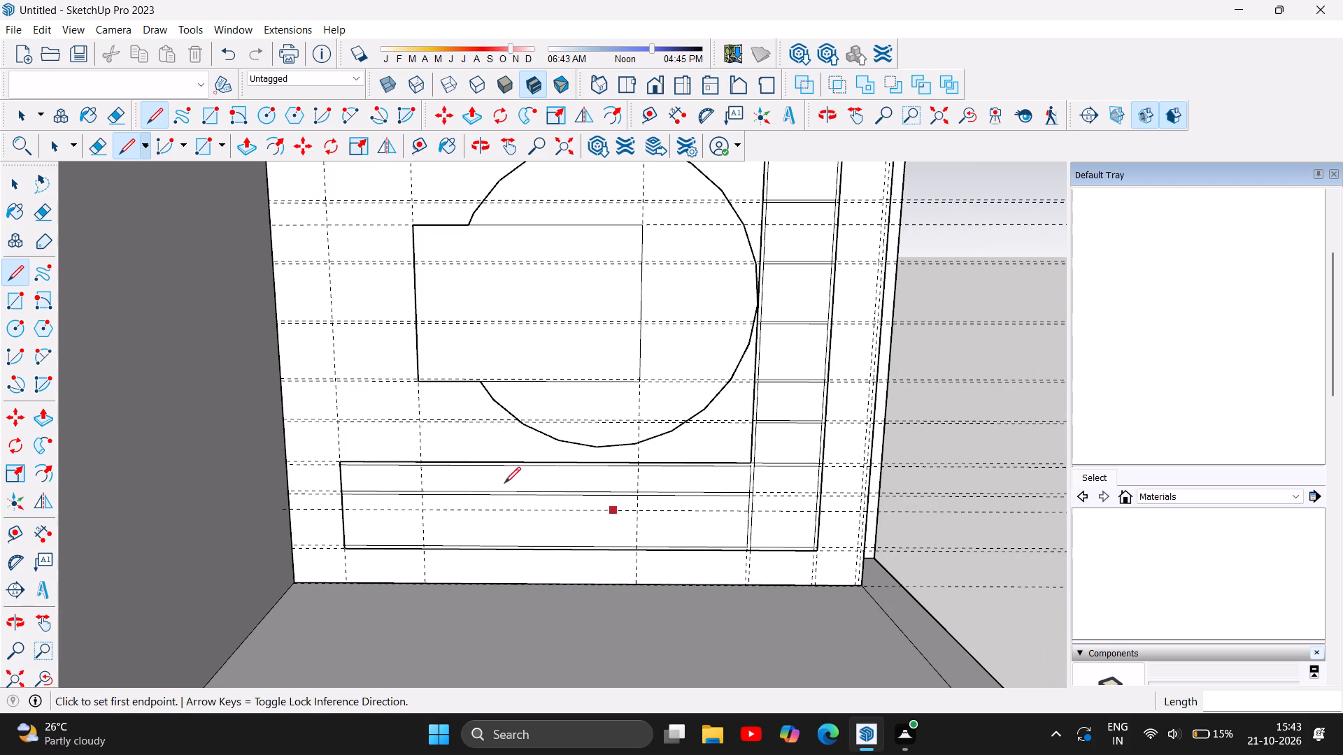
scroll(349, 505, "down", 2)
scroll(831, 543, "down", 2)
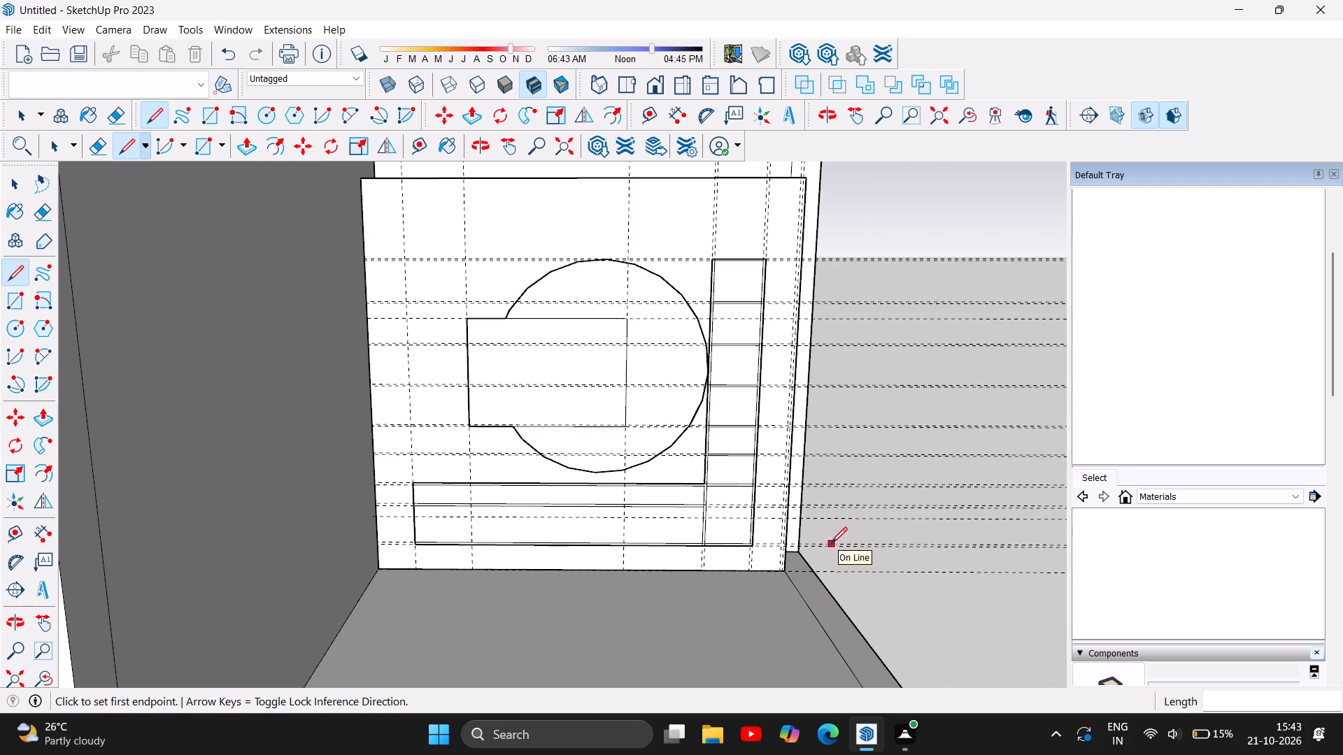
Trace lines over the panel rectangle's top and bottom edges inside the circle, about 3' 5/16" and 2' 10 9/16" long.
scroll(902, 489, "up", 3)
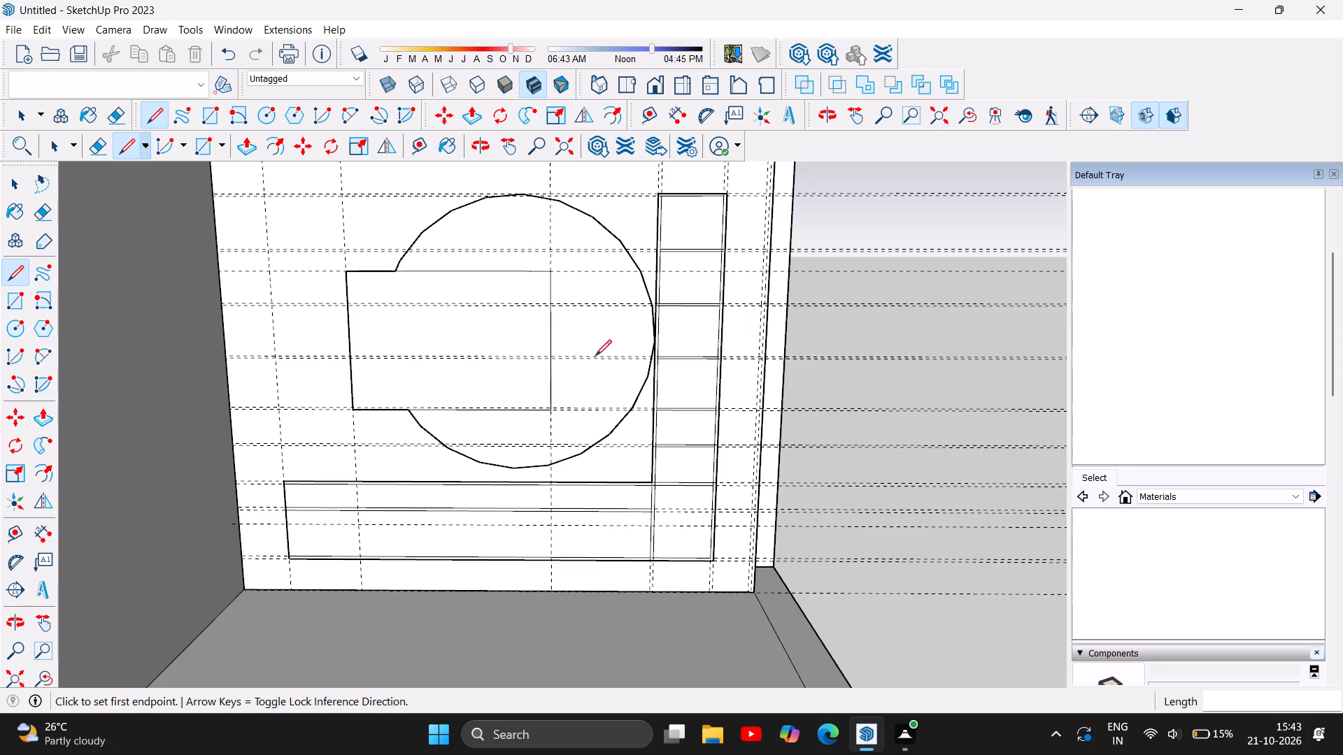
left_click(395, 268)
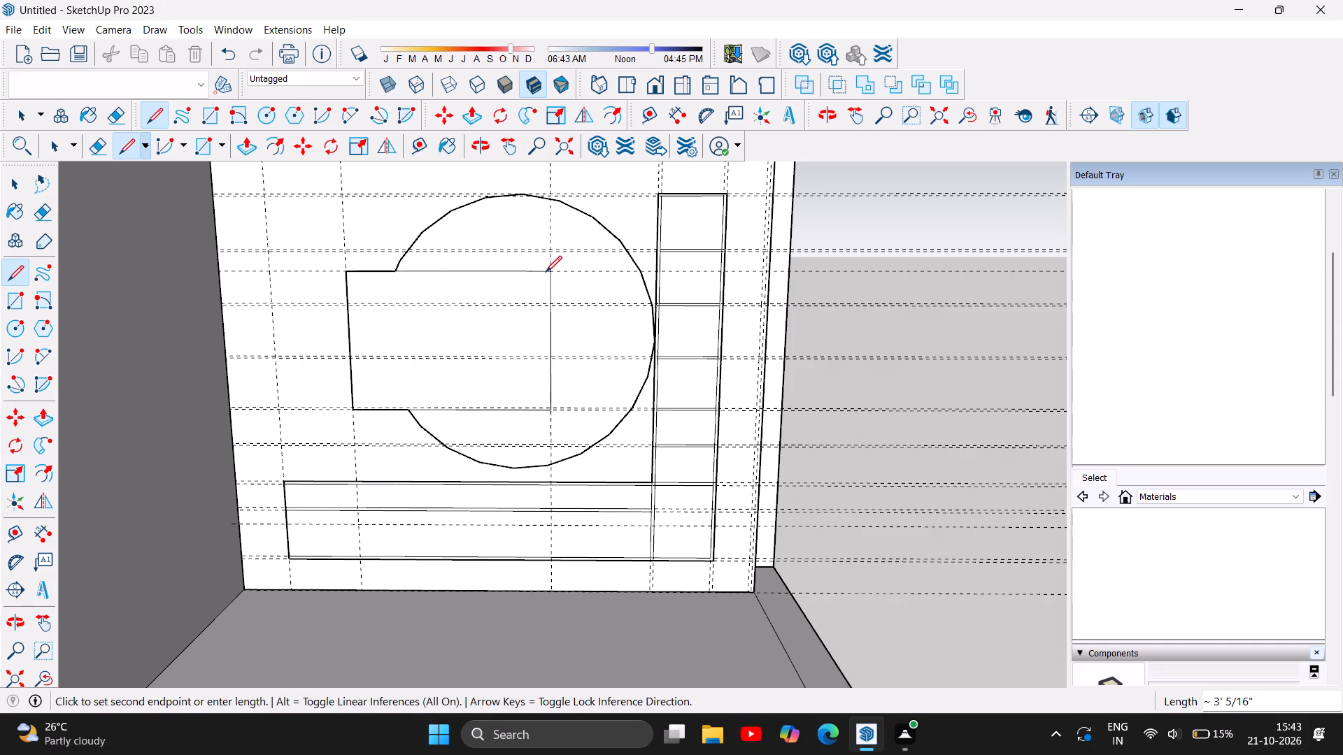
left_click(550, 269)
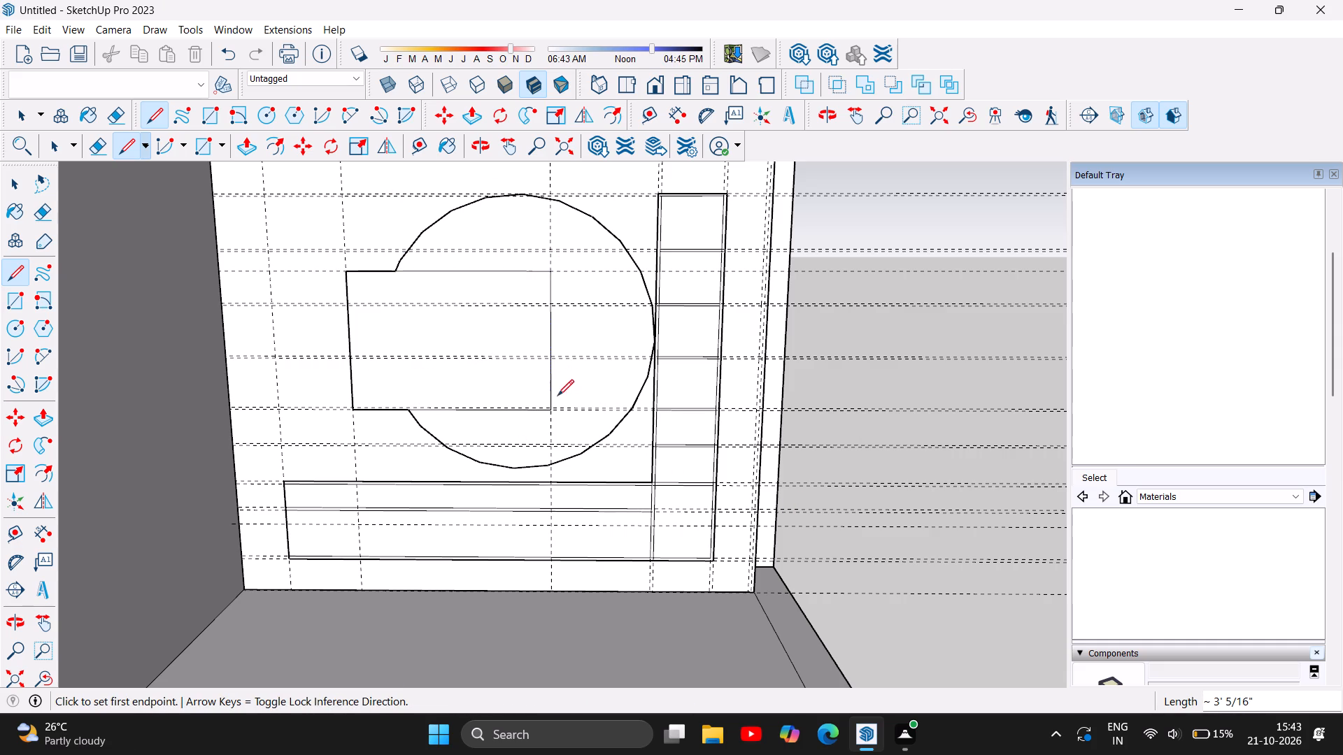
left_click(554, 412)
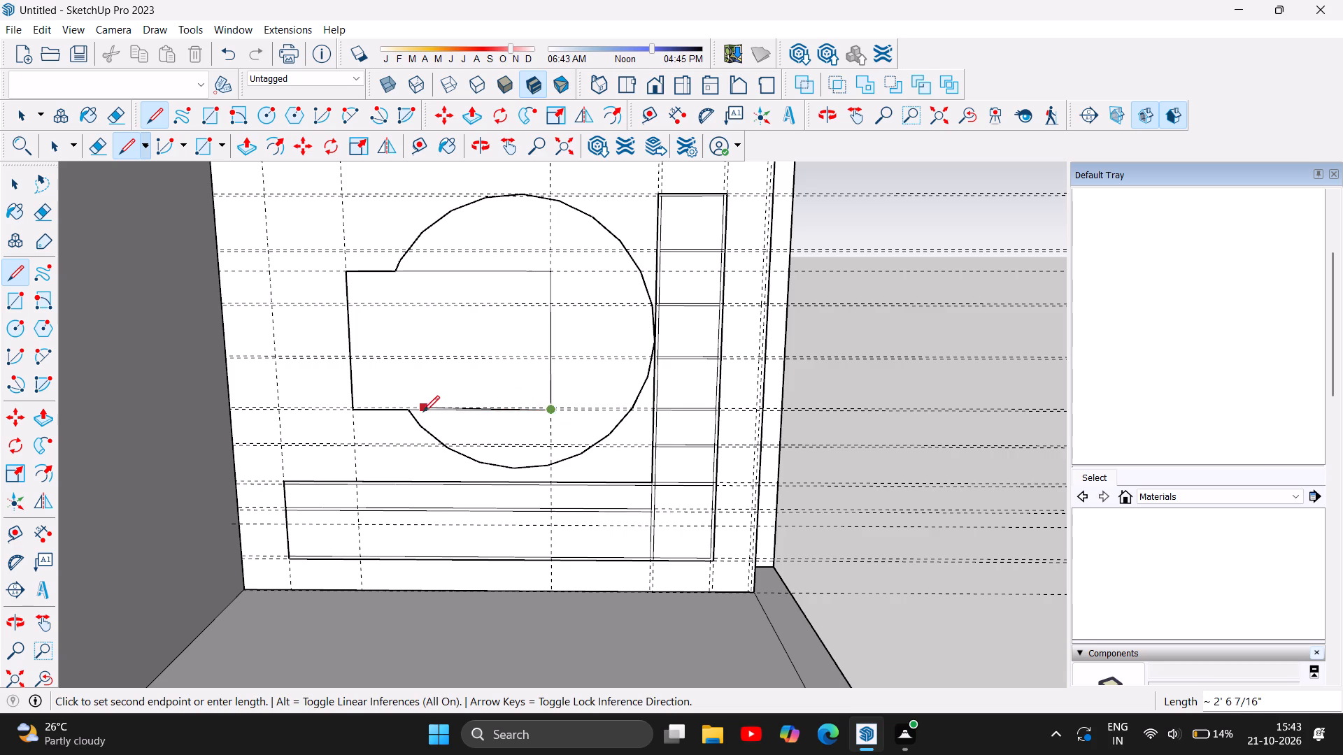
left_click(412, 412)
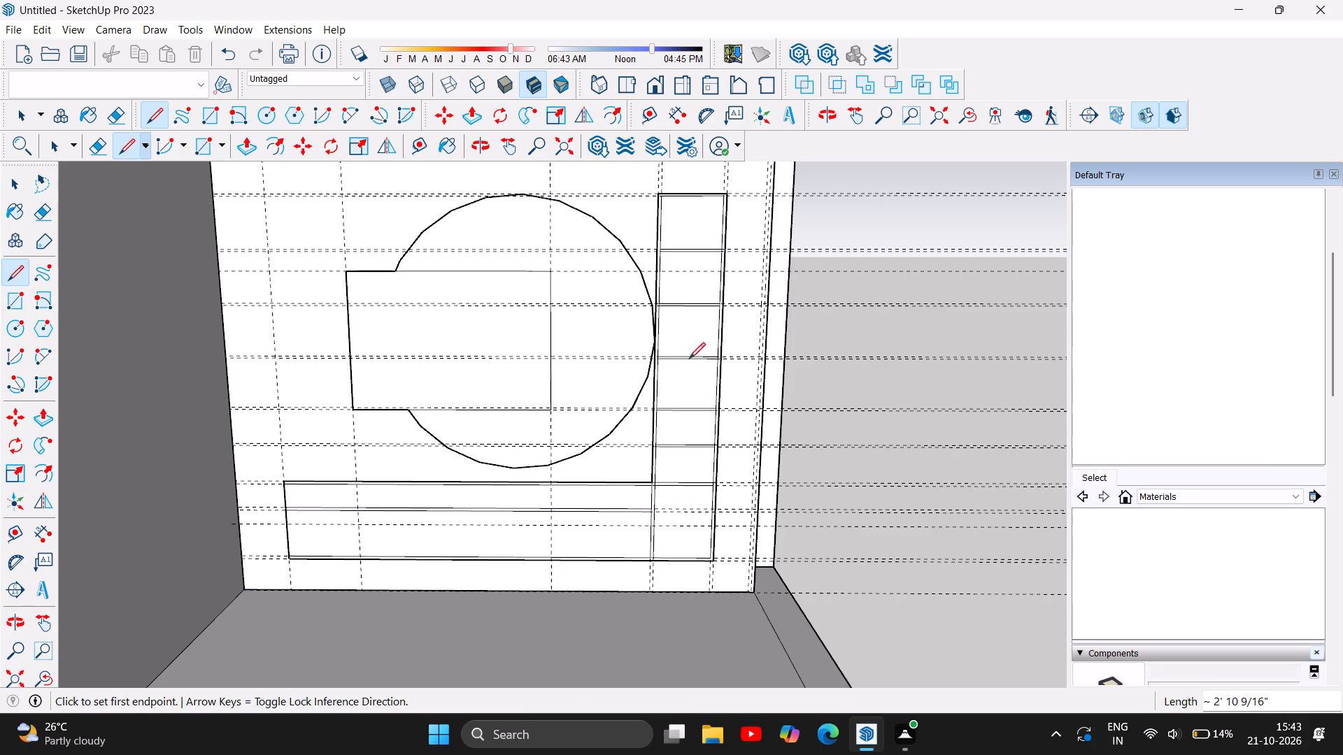
Undo the two shelf lines drawn across the lower rectangle along its middle guide pair.
key("ctrl+z")
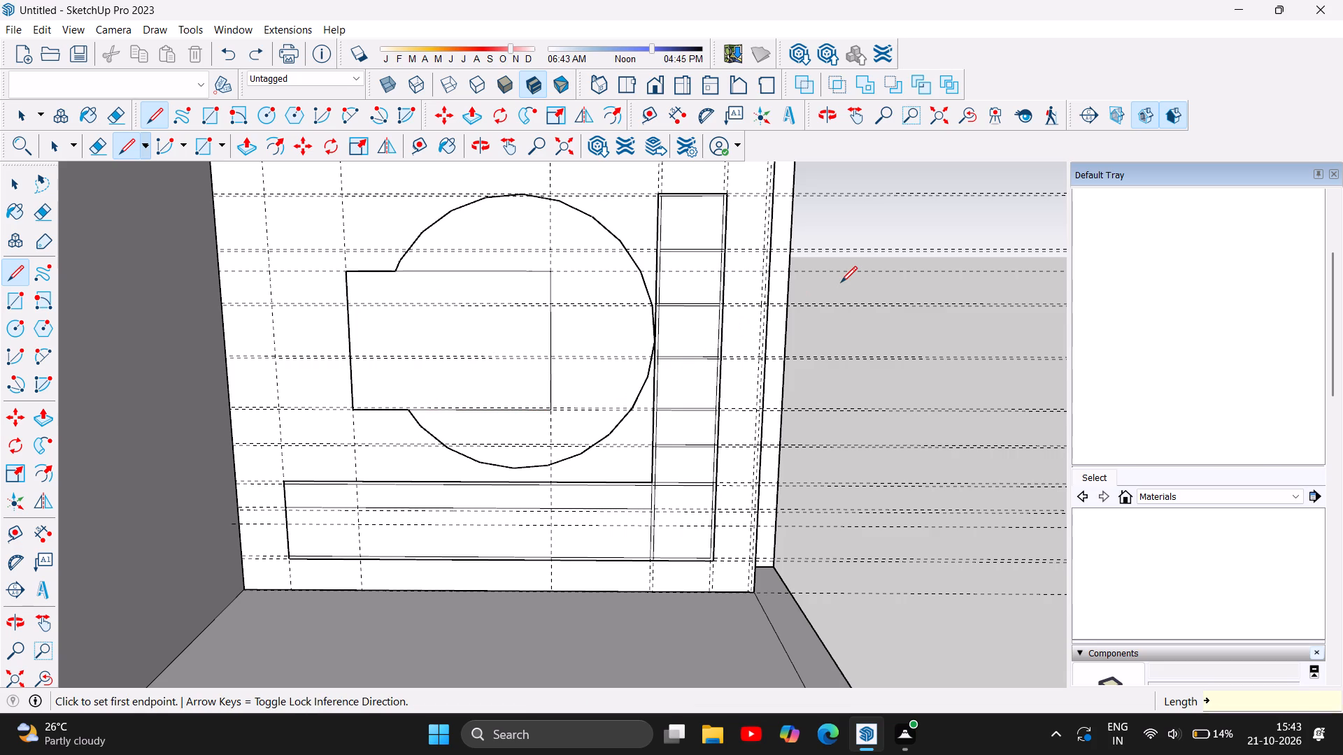
key("ctrl+z")
left_click(17, 187)
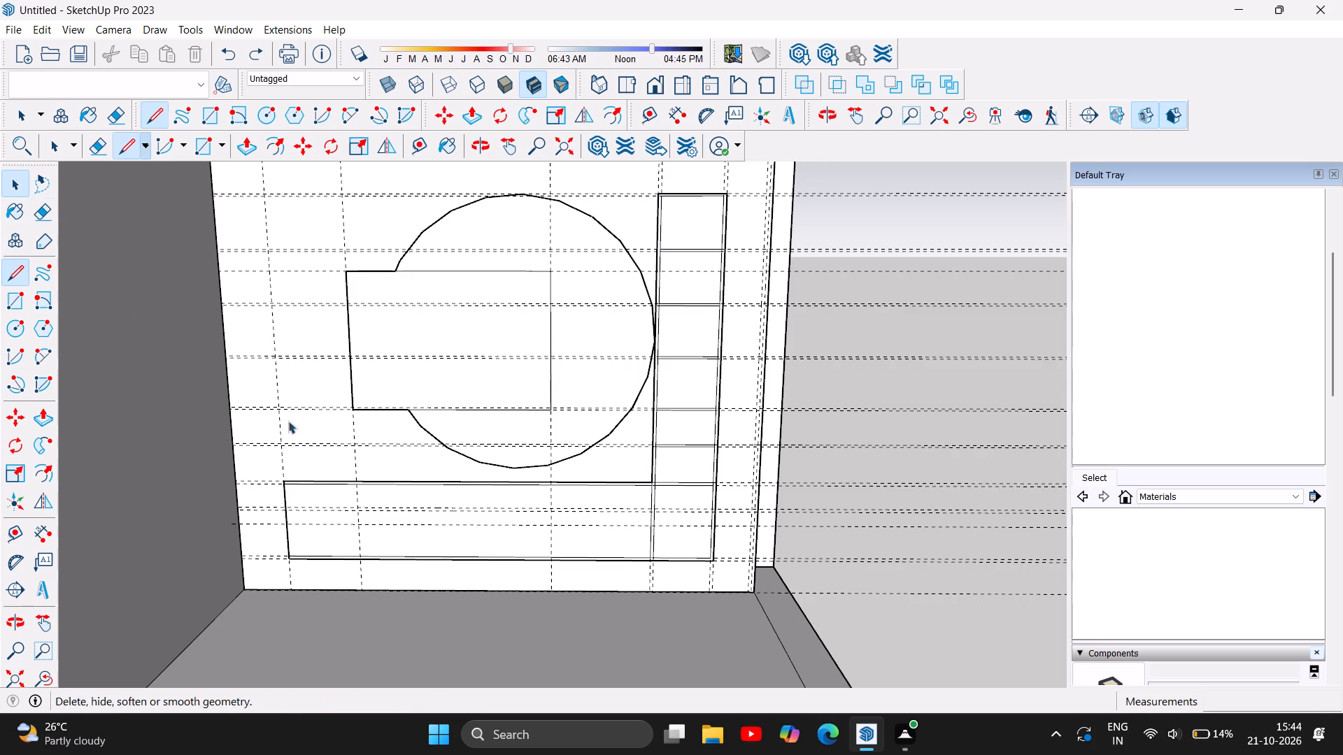
Examine the far-wall unit as a whole and the lower rectangle's middle guides up close.
scroll(104, 515, "down", 6)
scroll(741, 505, "down", 3)
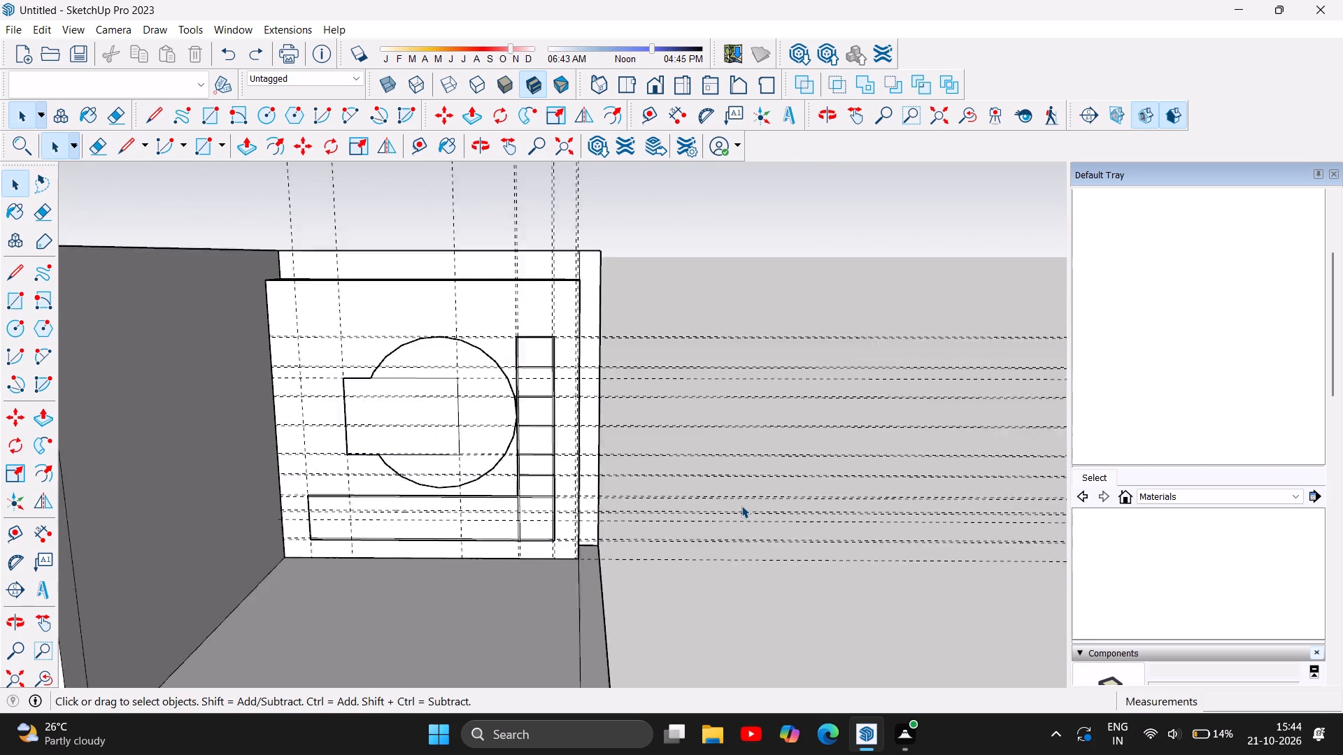
scroll(741, 505, "down", 2)
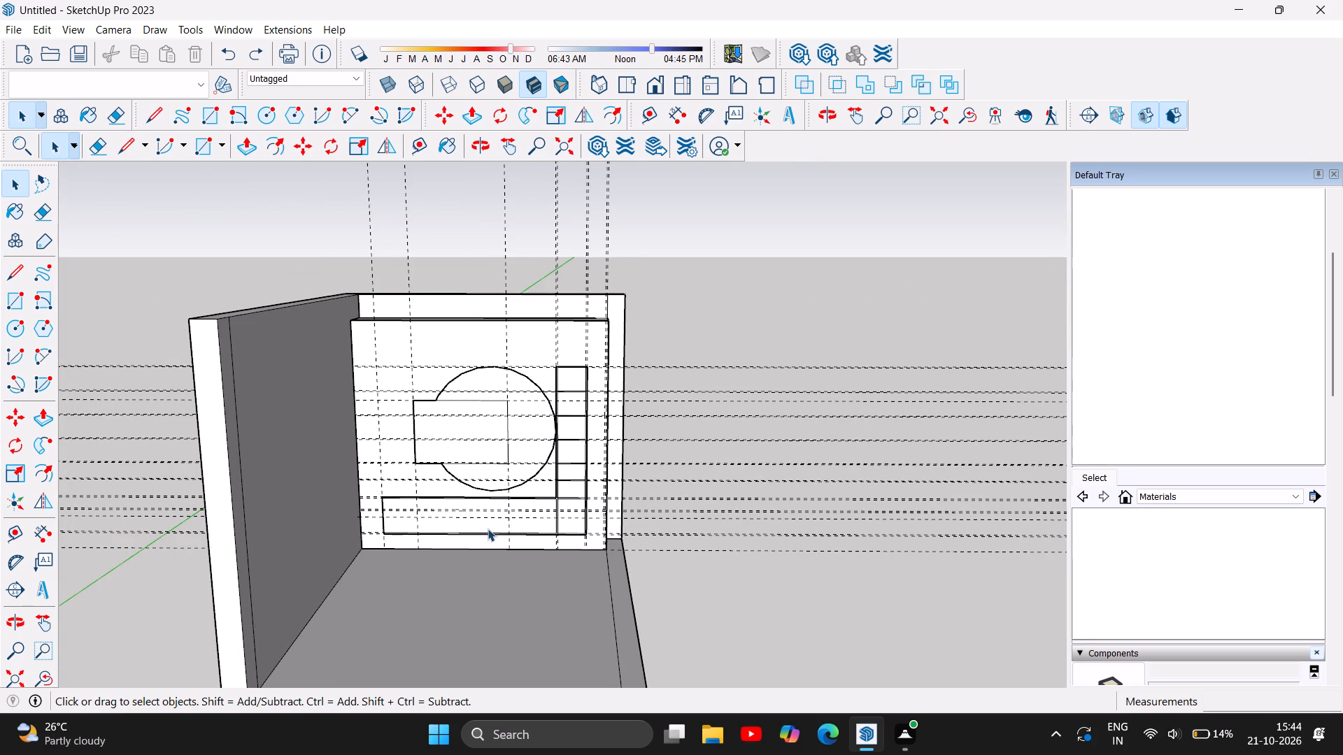
scroll(518, 491, "up", 3)
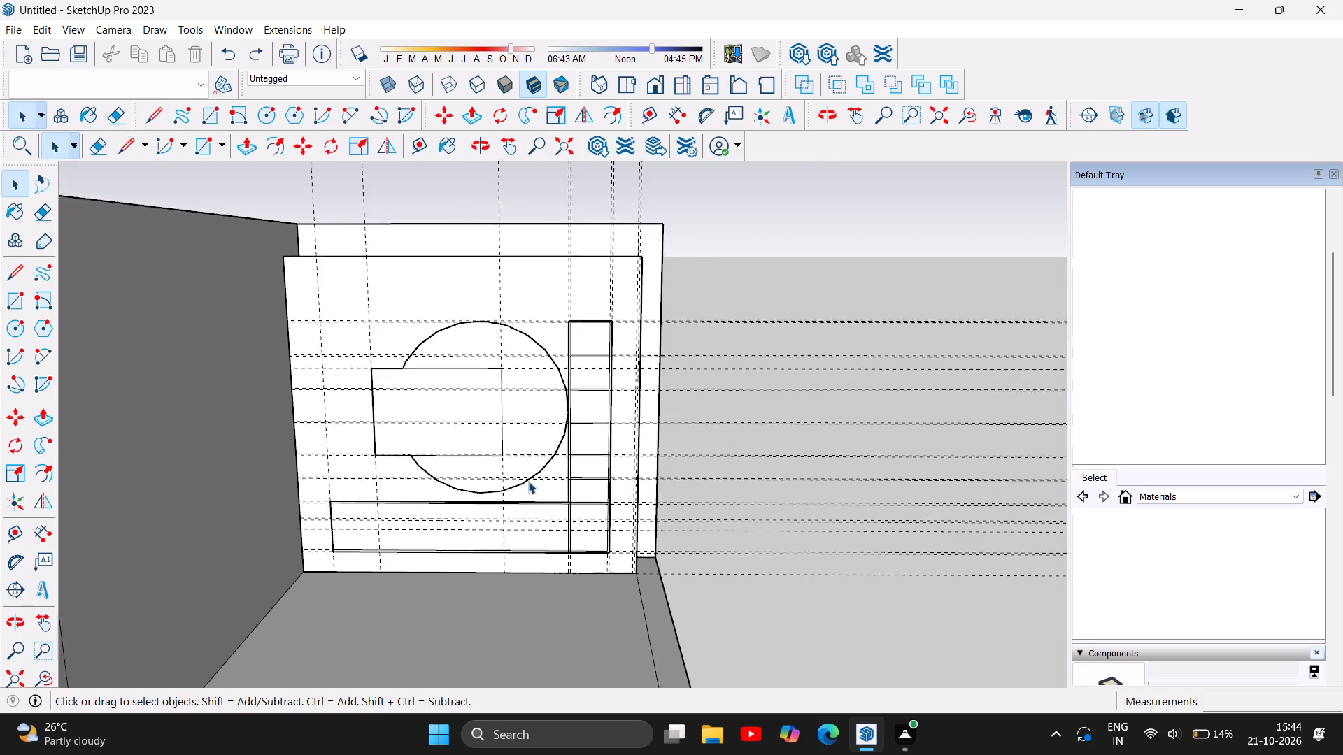
scroll(528, 481, "up", 2)
scroll(490, 570, "up", 3)
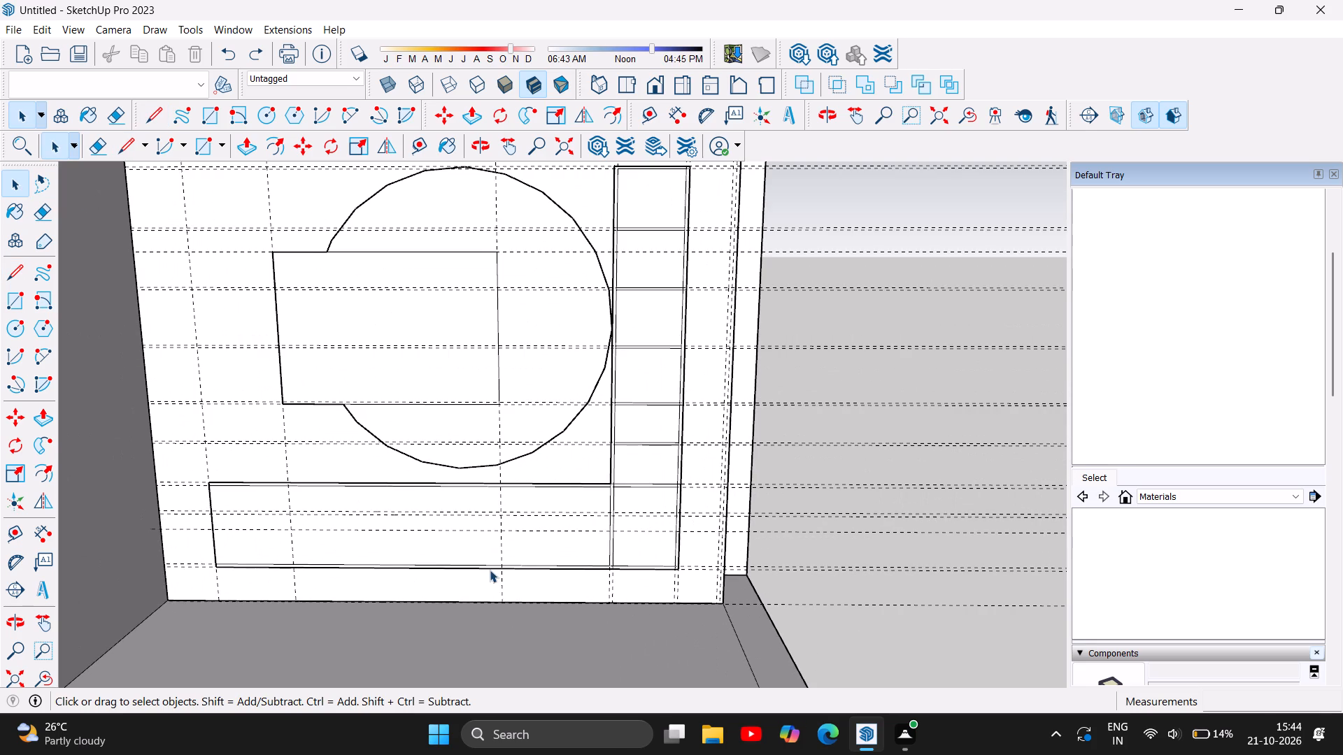
scroll(490, 570, "down", 9)
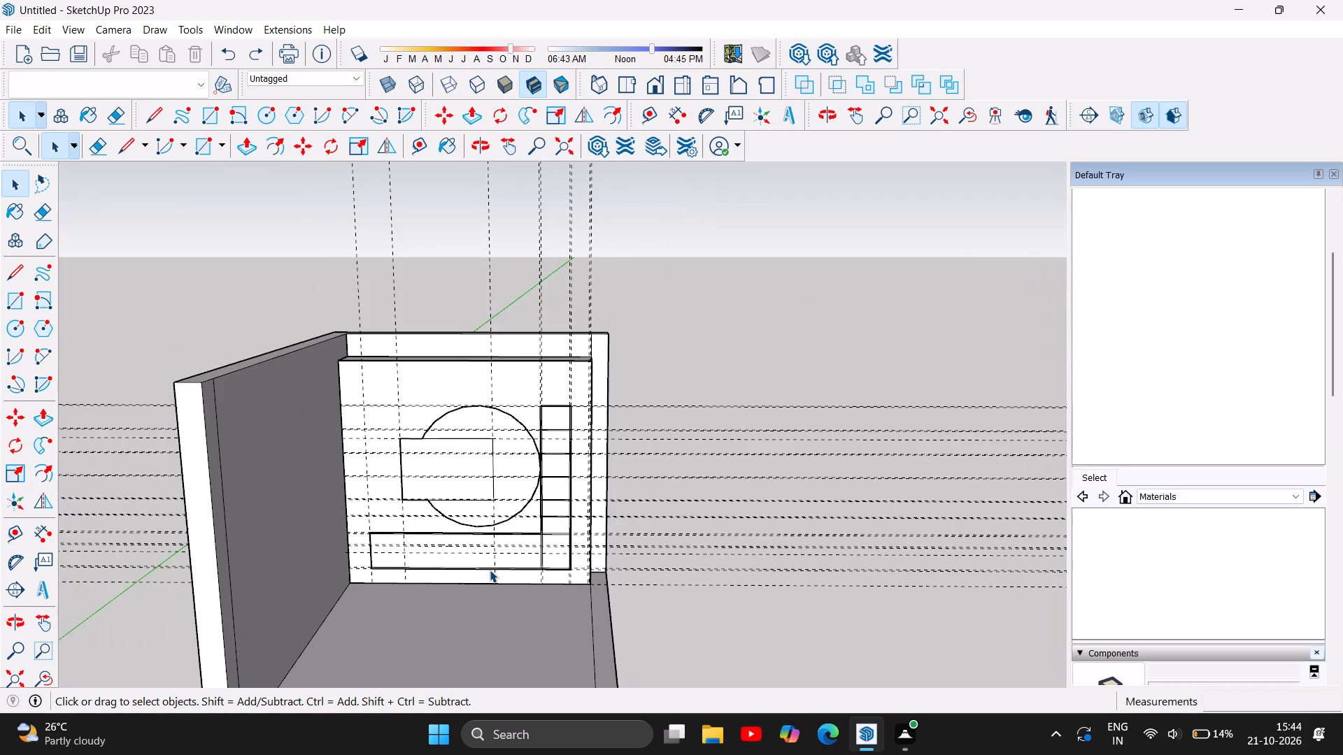
scroll(490, 570, "down", 1)
scroll(490, 570, "up", 18)
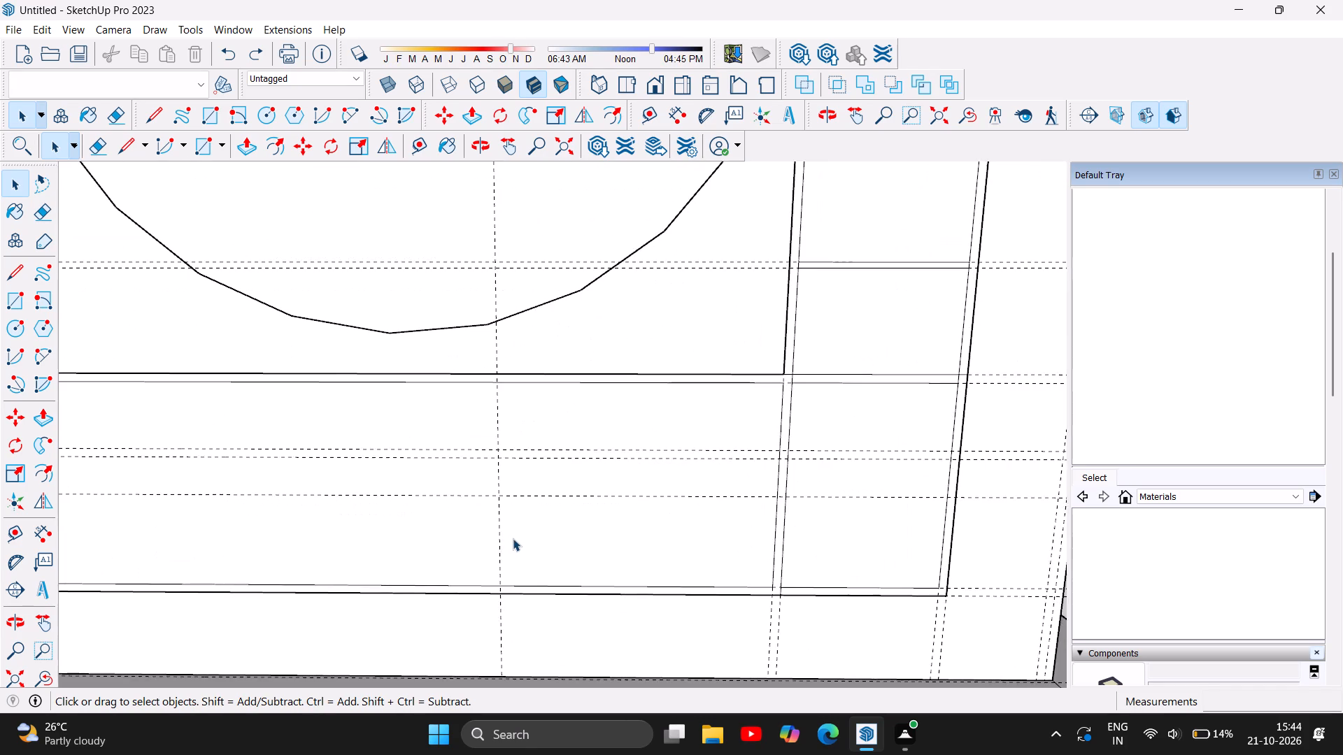
scroll(518, 526, "up", 3)
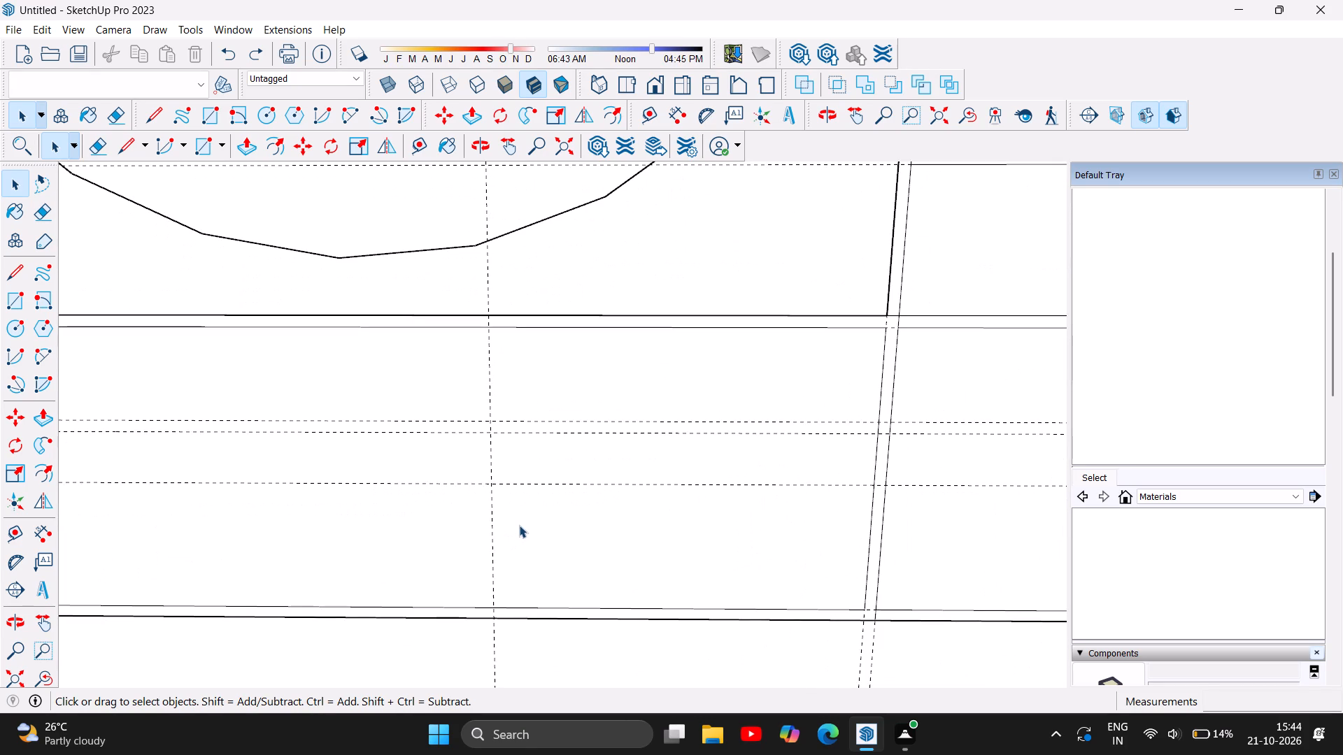
scroll(519, 525, "down", 9)
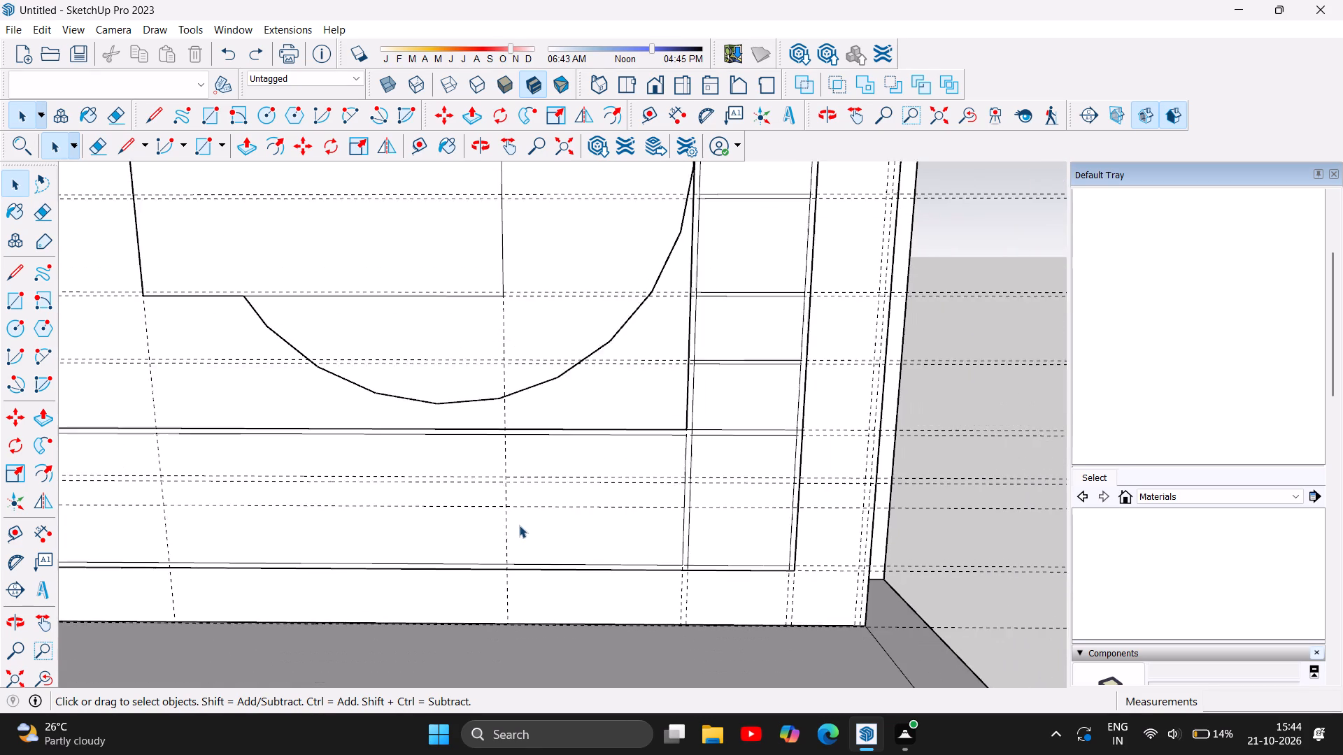
scroll(519, 525, "down", 5)
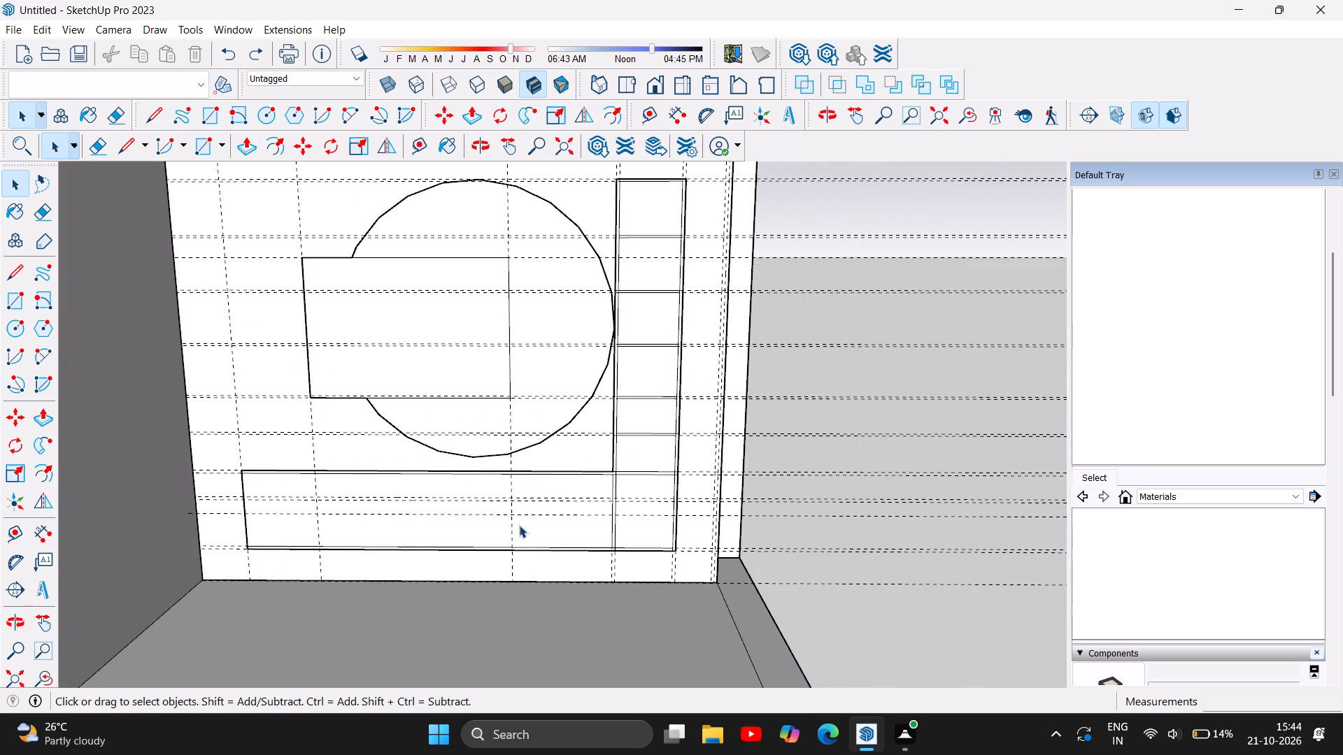
scroll(519, 525, "down", 3)
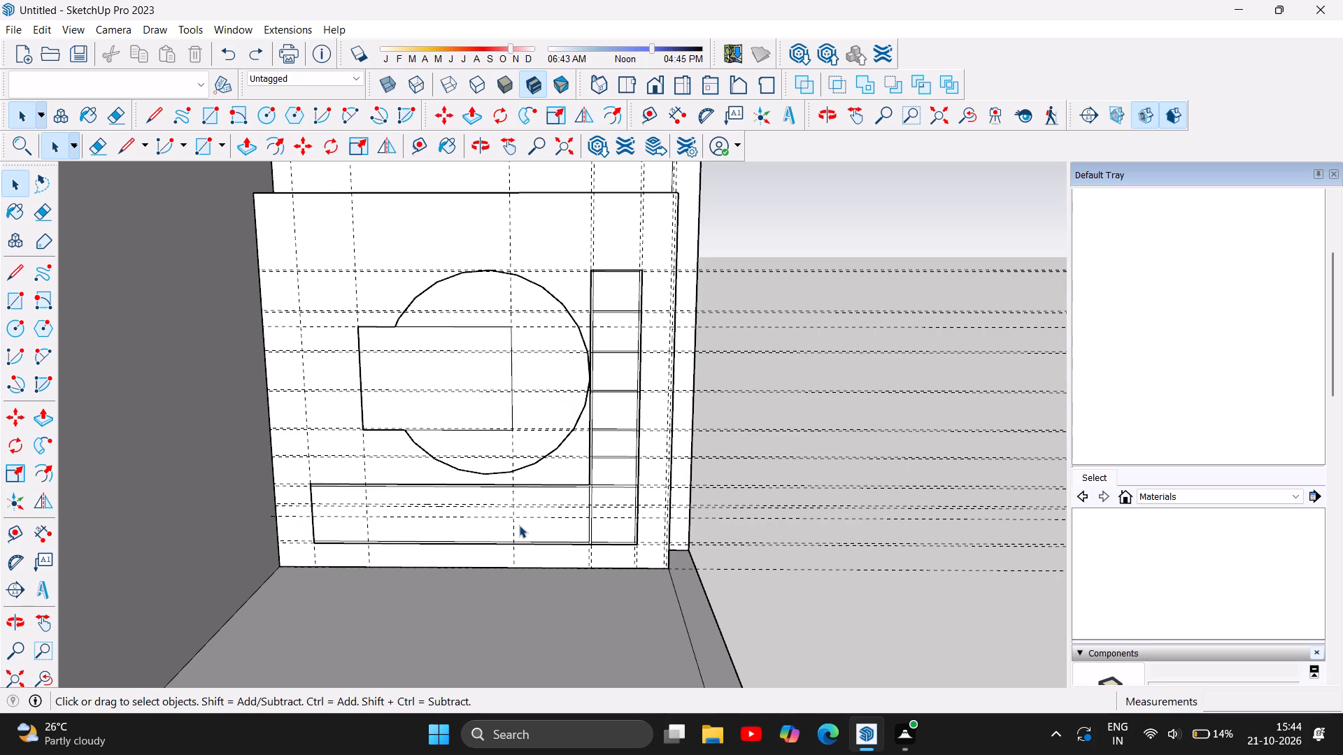
Examine the junction where the upright's inner side meets the lower rectangle's bottom board.
scroll(519, 525, "up", 1)
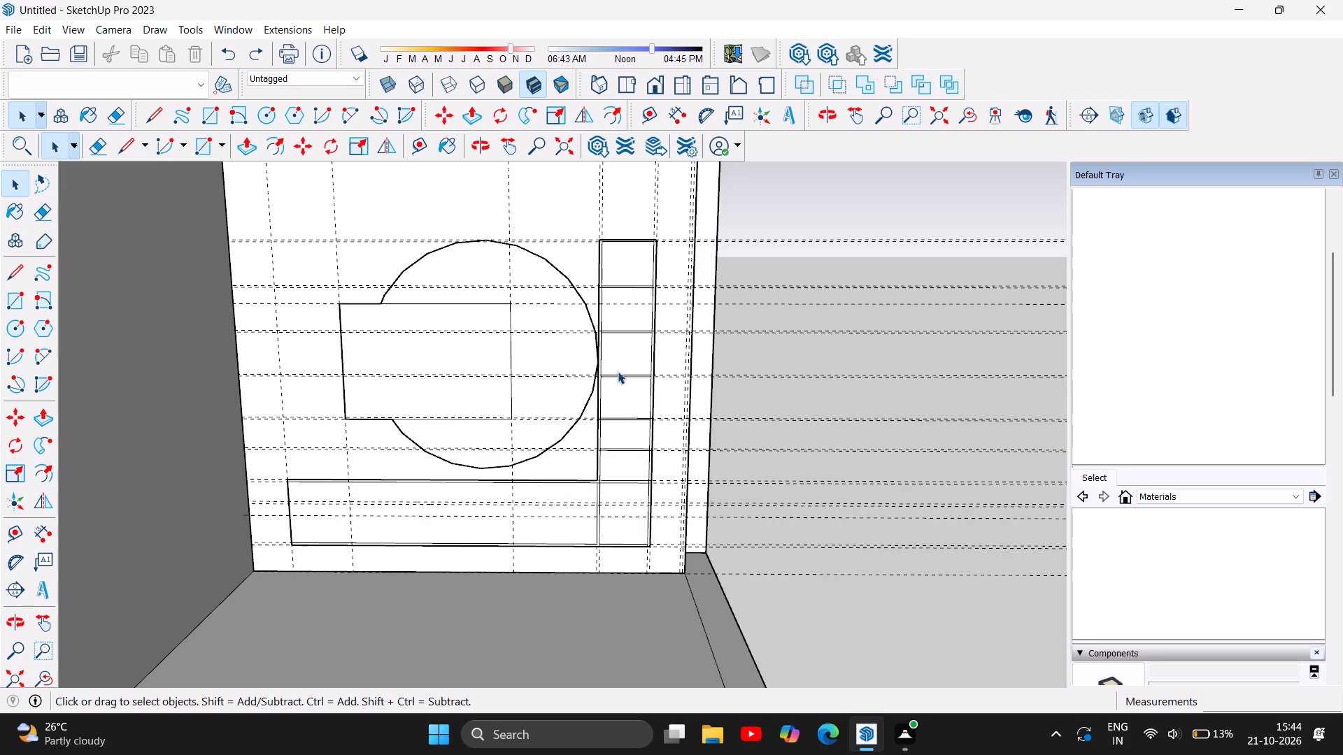
scroll(575, 429, "up", 5)
scroll(590, 582, "up", 6)
scroll(601, 520, "up", 3)
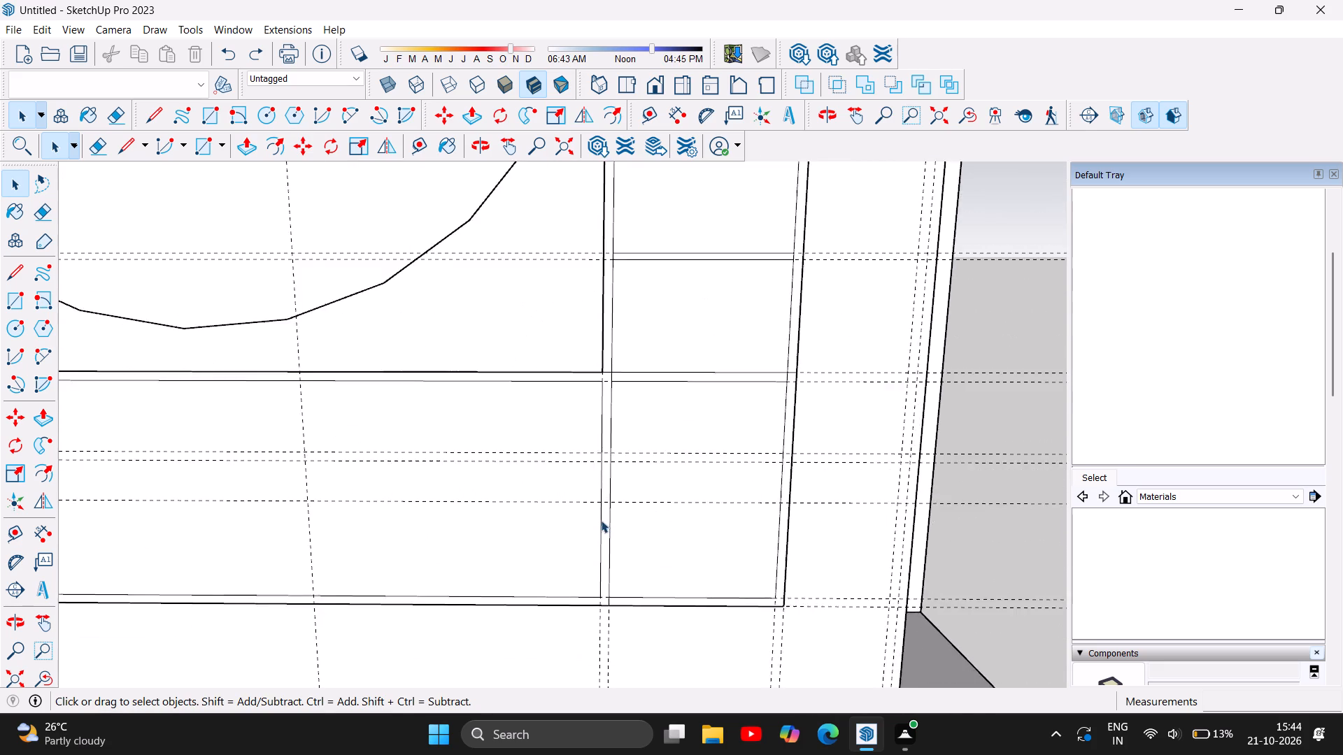
scroll(601, 520, "up", 3)
scroll(605, 617, "up", 8)
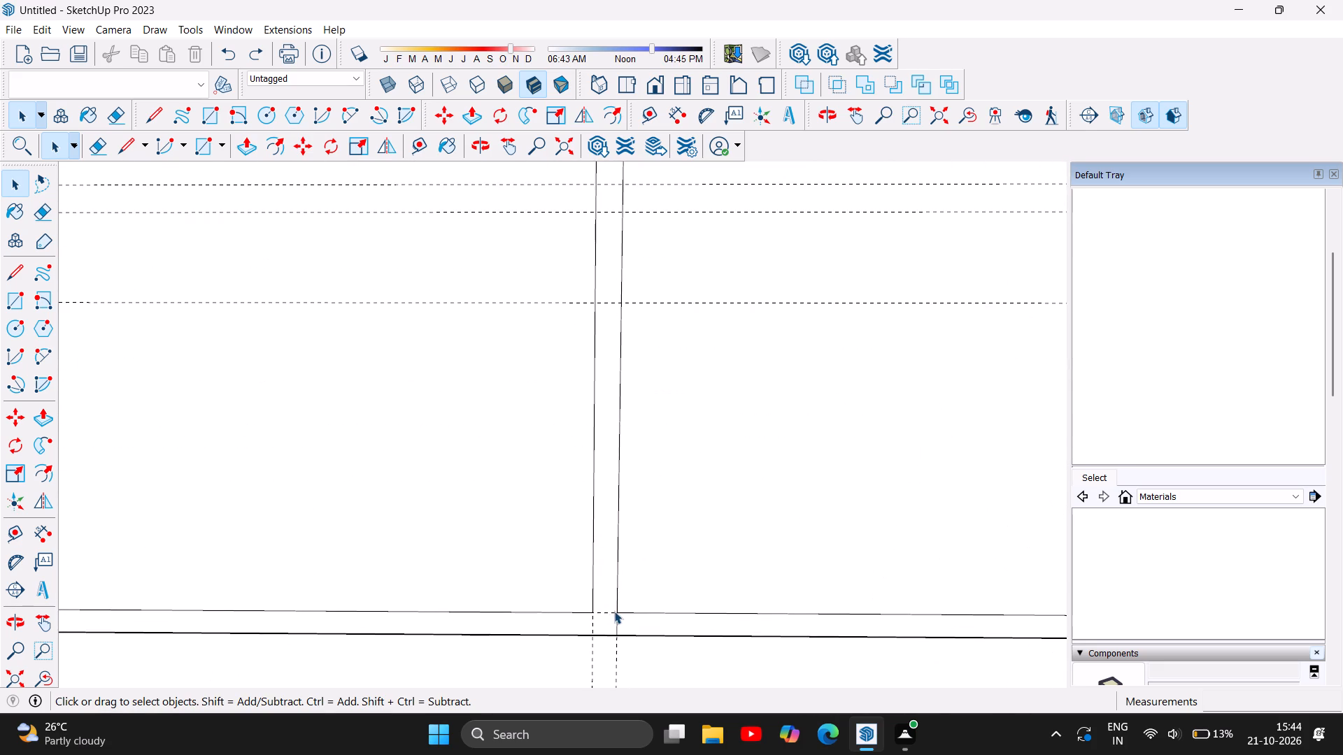
scroll(614, 611, "down", 13)
scroll(615, 610, "down", 8)
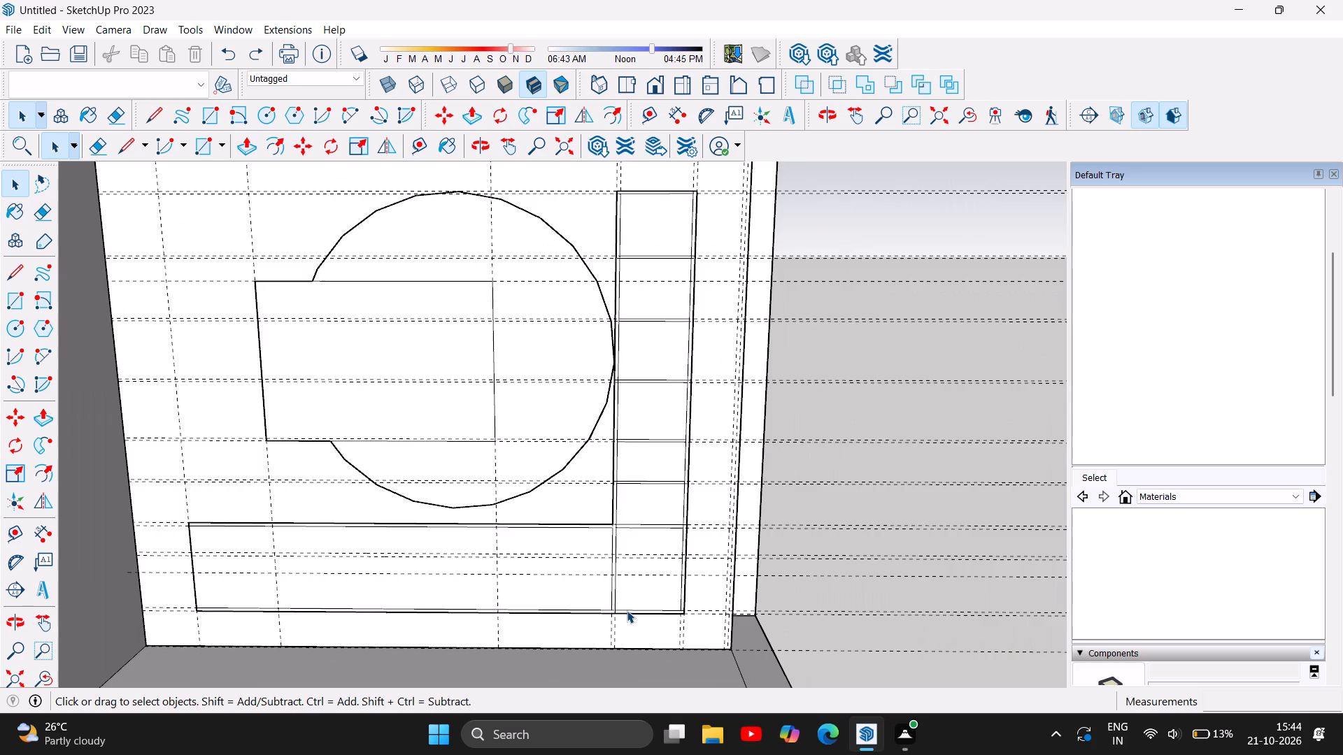
scroll(634, 610, "down", 4)
Place a vertical guide 0.75" inside the lower rectangle's outer end edge.
scroll(310, 565, "up", 12)
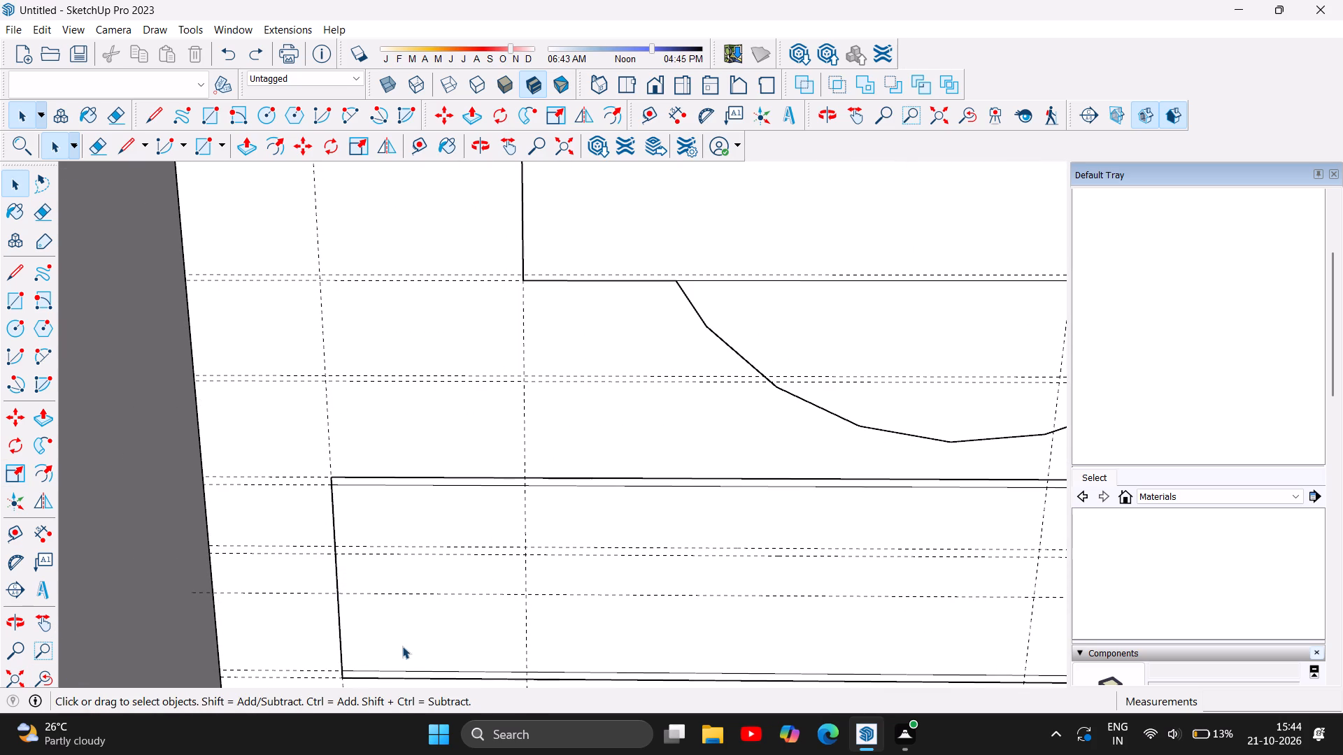
key("t")
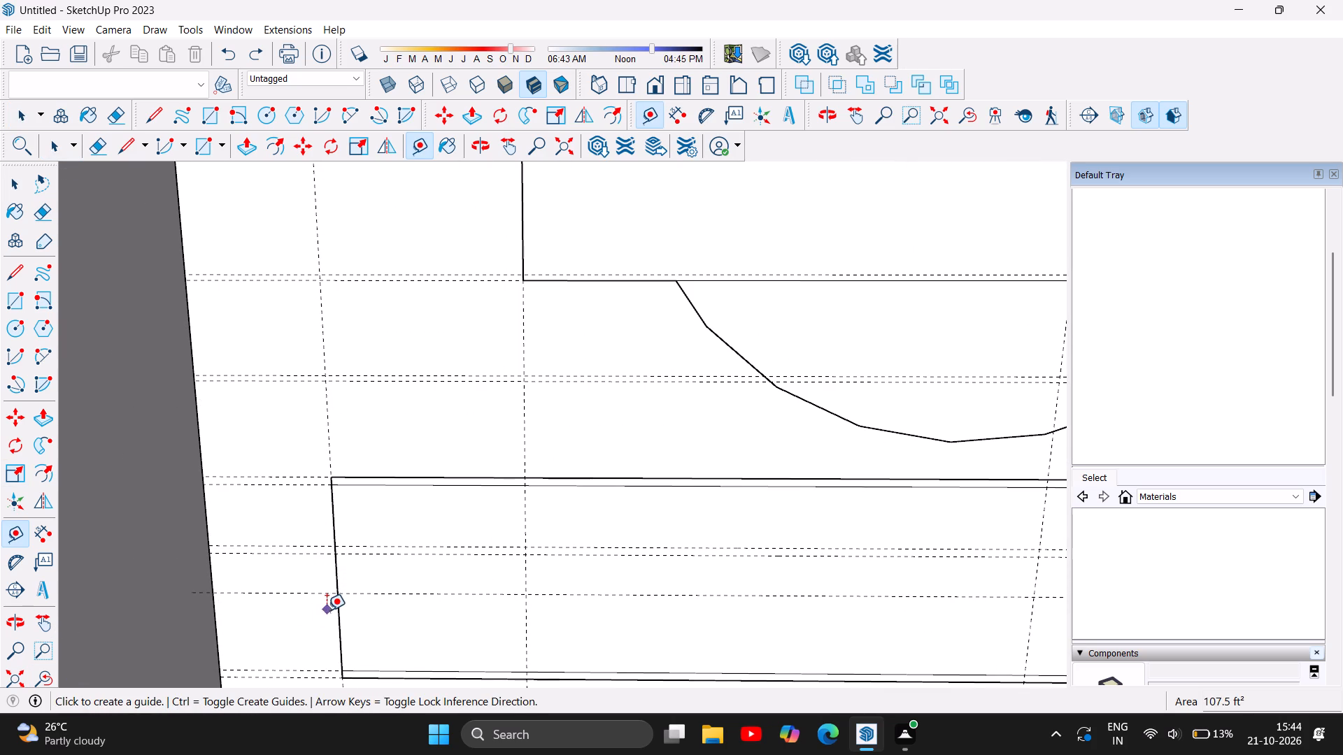
left_click(336, 606)
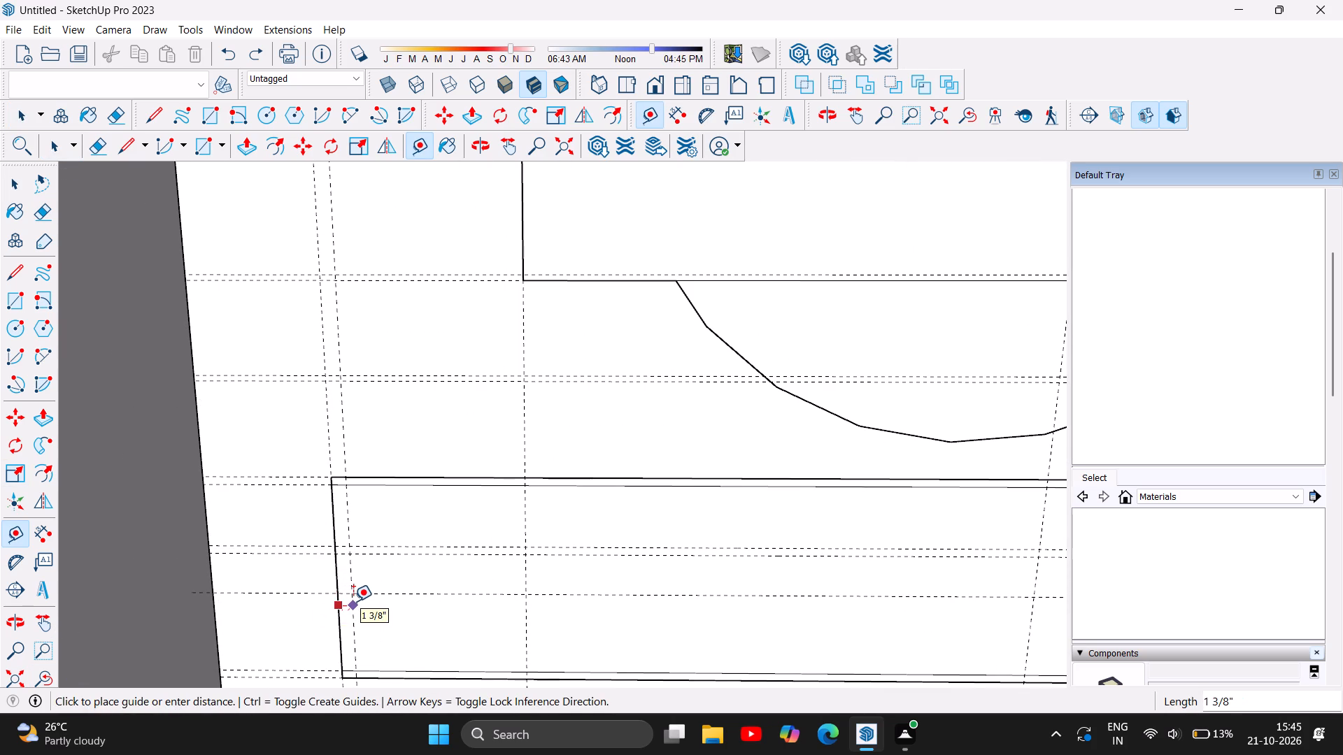
type("0.75")
key("Return")
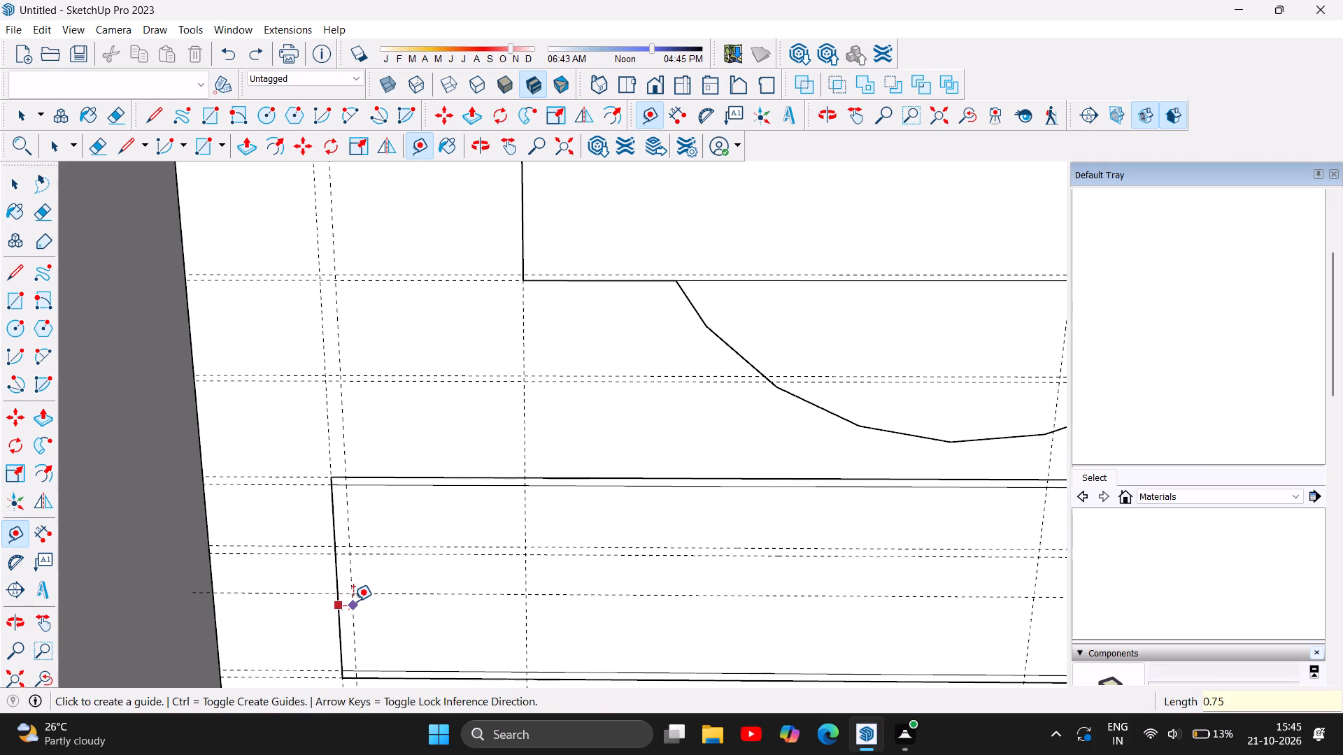
Draw the end board's inner line, 1' 6 3/4" long, along the guide between the lower rectangle's bottom and top boards.
left_click(6, 271)
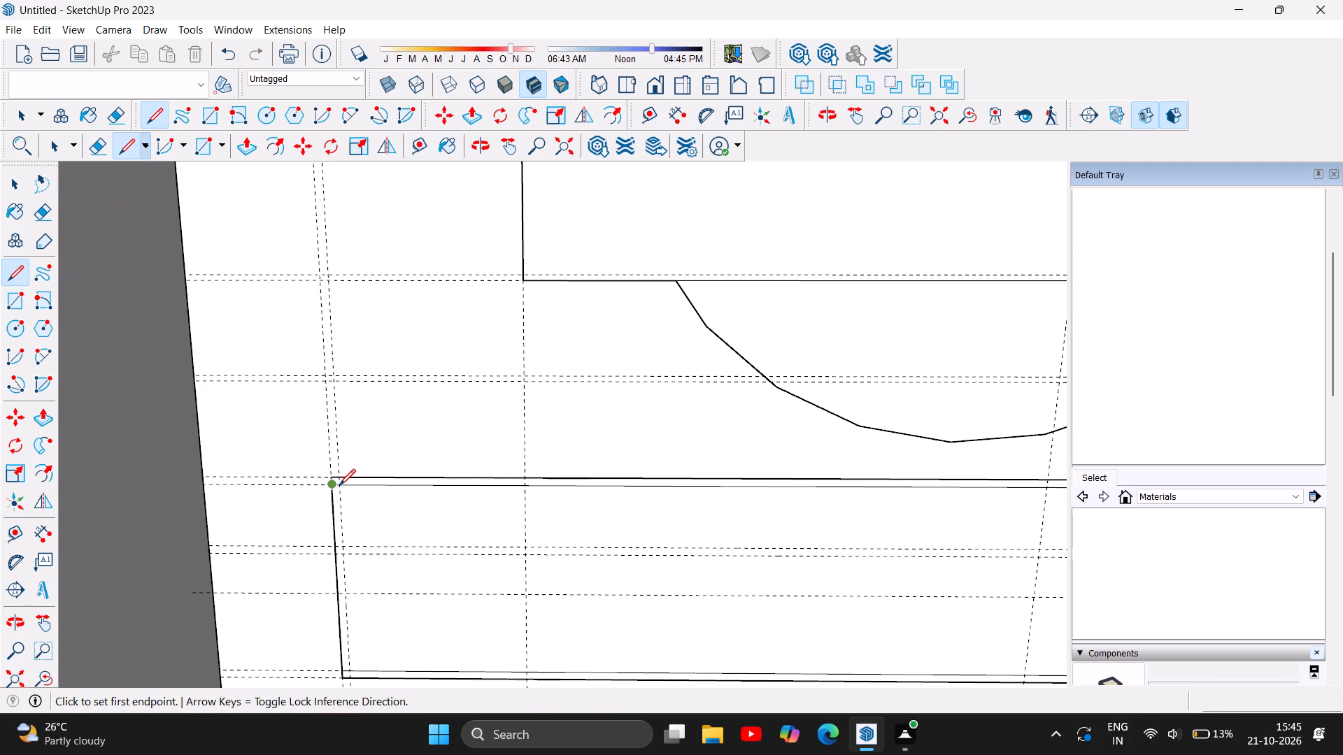
scroll(420, 512, "down", 6)
scroll(385, 601, "up", 6)
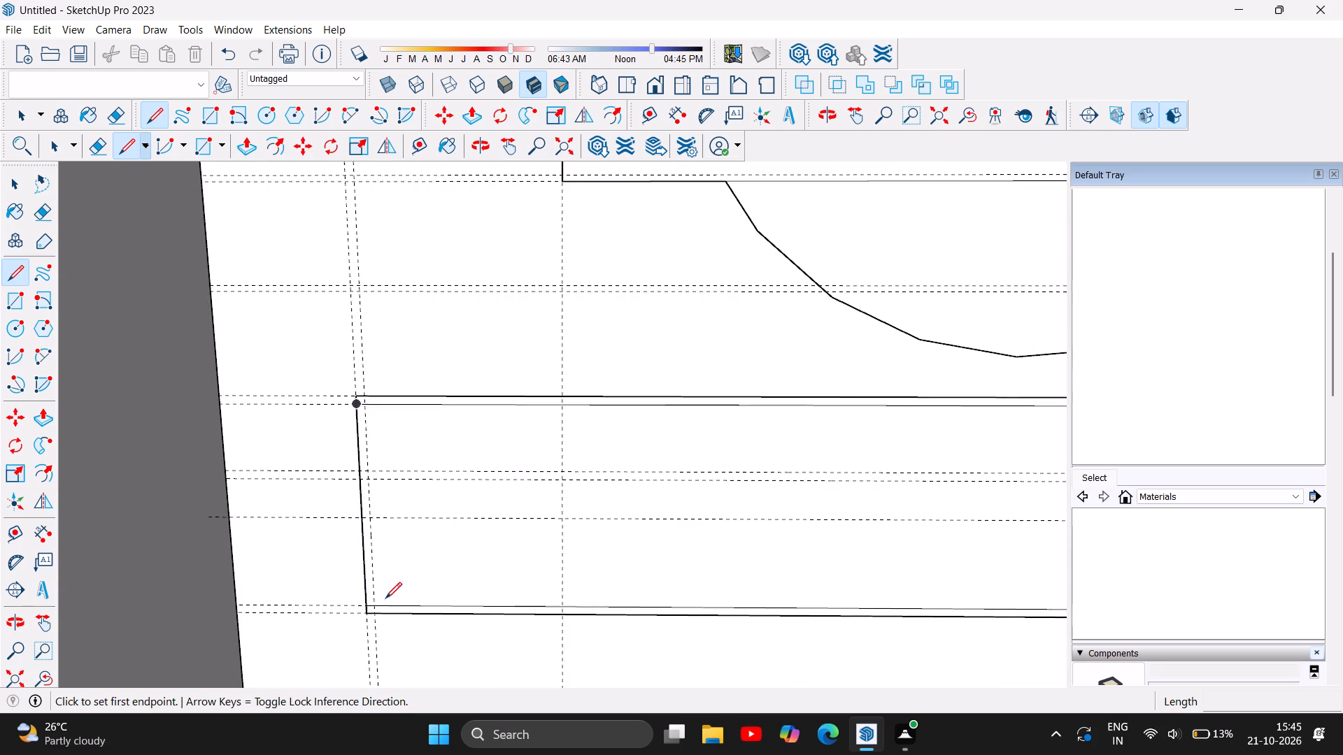
scroll(366, 628, "up", 8)
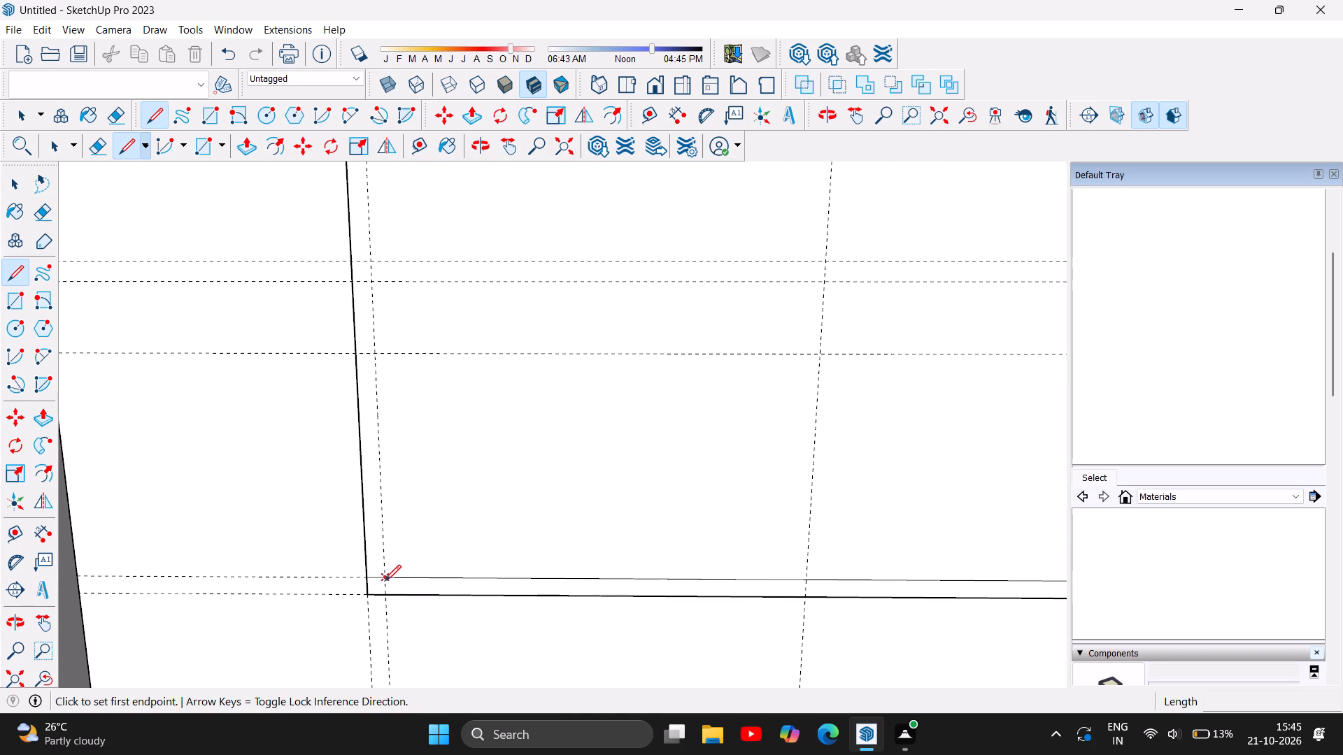
left_click(384, 581)
scroll(388, 484, "down", 5)
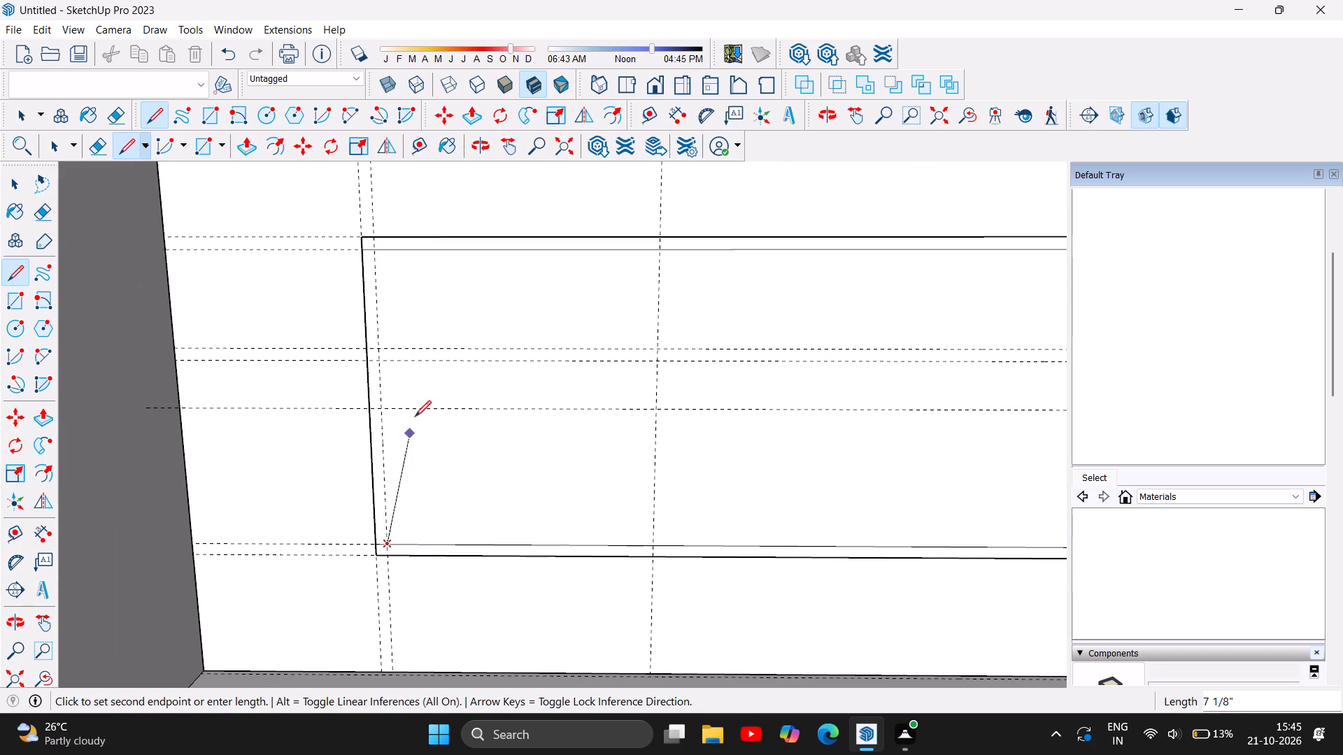
left_click(375, 251)
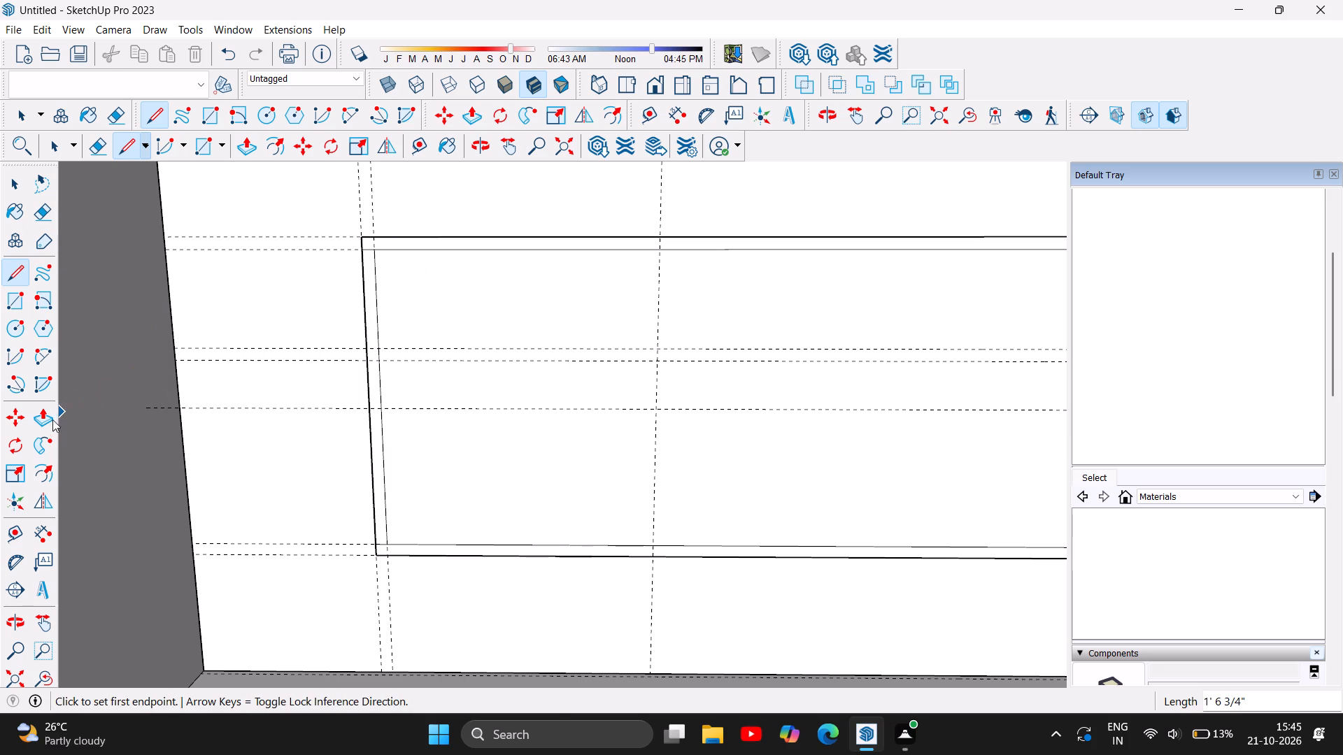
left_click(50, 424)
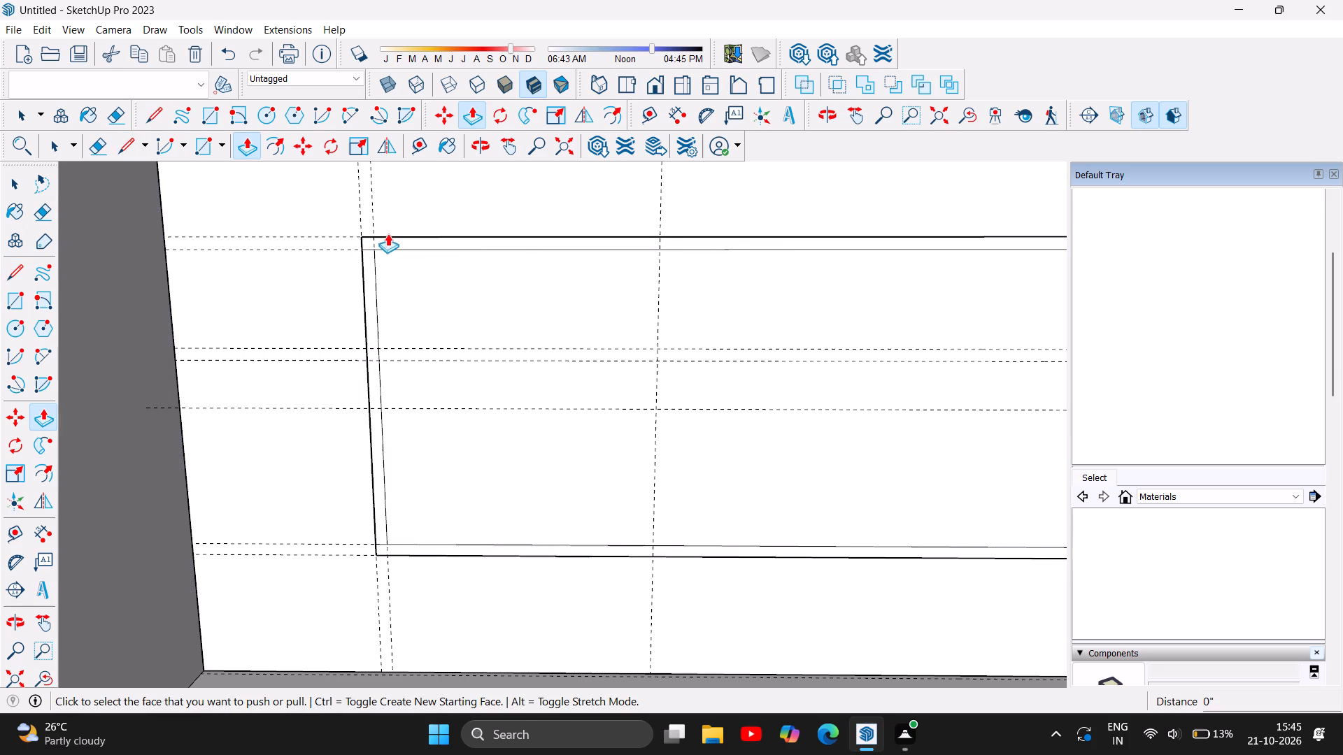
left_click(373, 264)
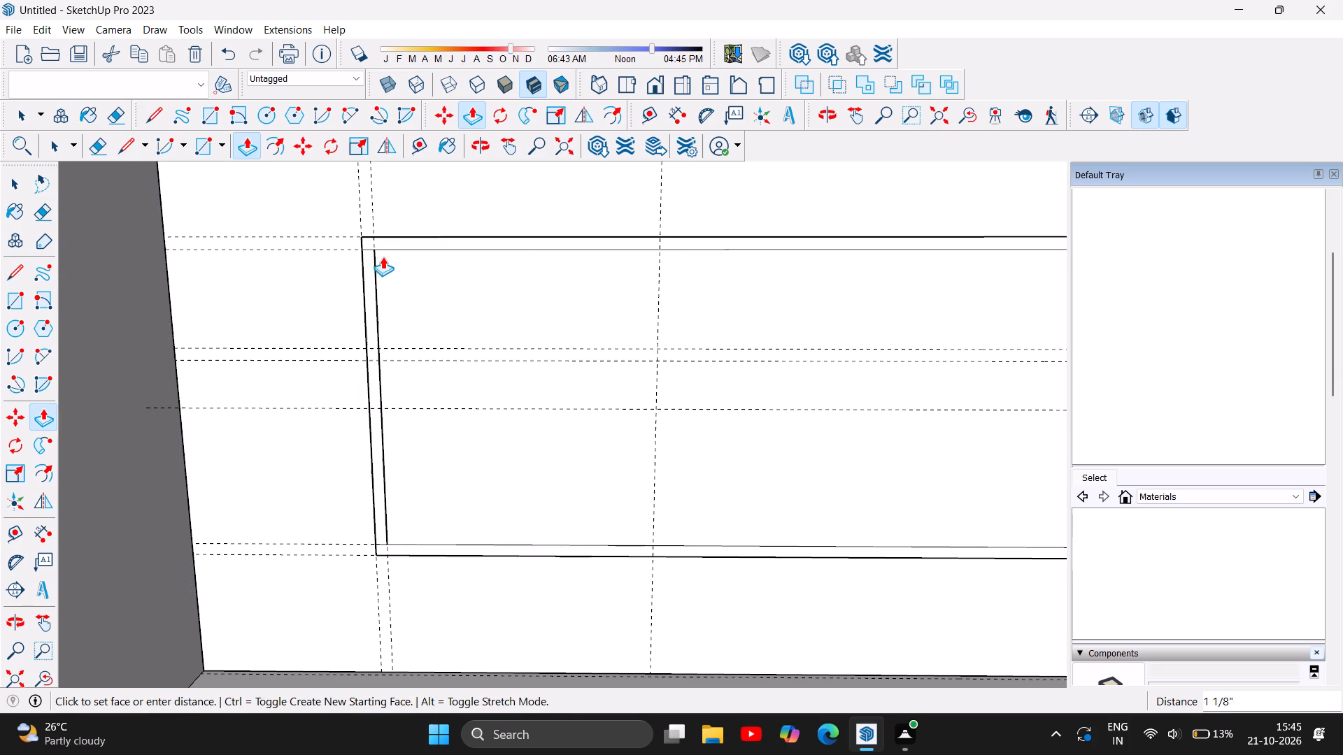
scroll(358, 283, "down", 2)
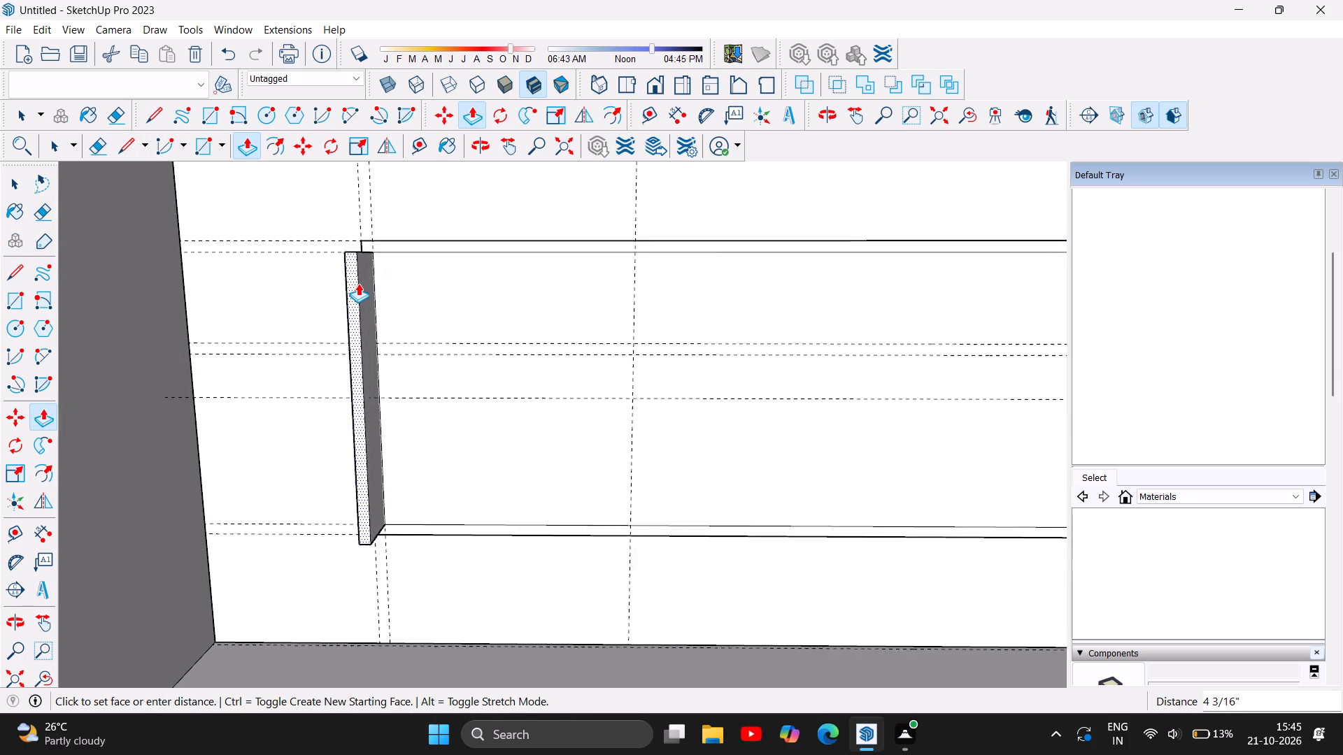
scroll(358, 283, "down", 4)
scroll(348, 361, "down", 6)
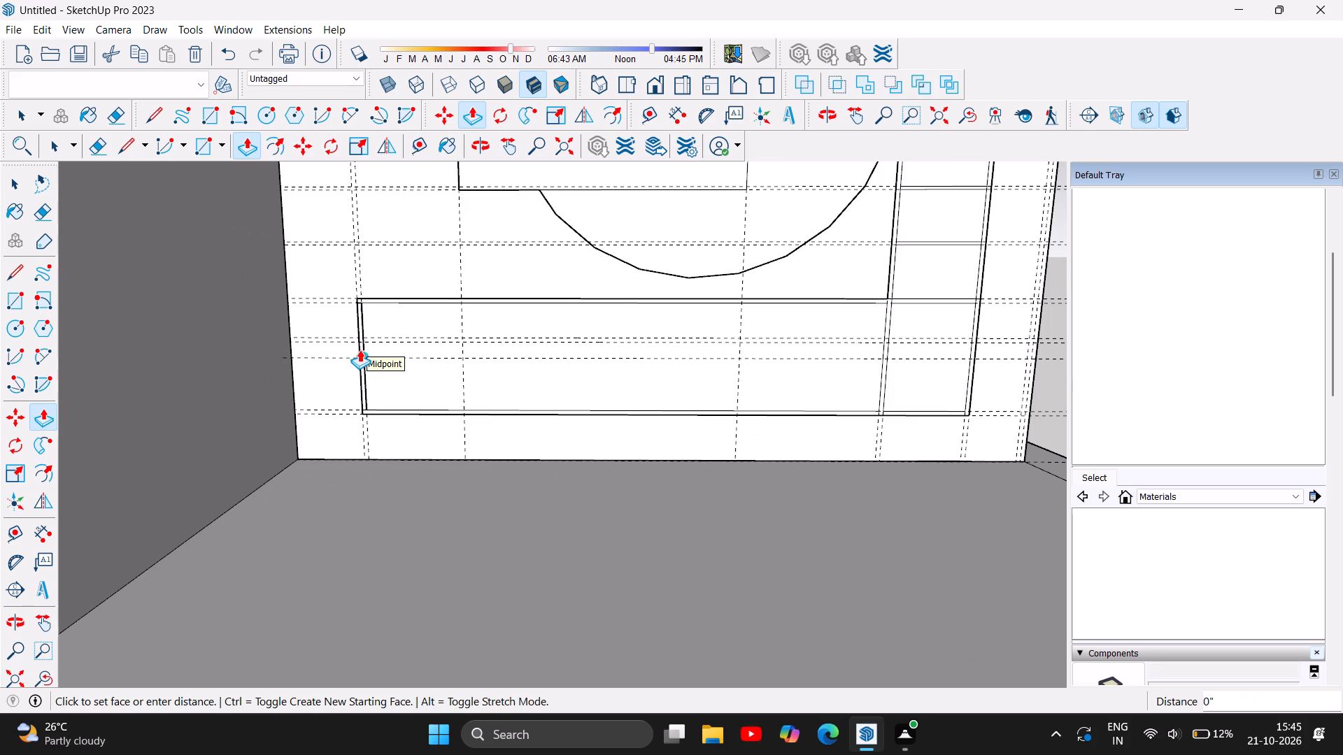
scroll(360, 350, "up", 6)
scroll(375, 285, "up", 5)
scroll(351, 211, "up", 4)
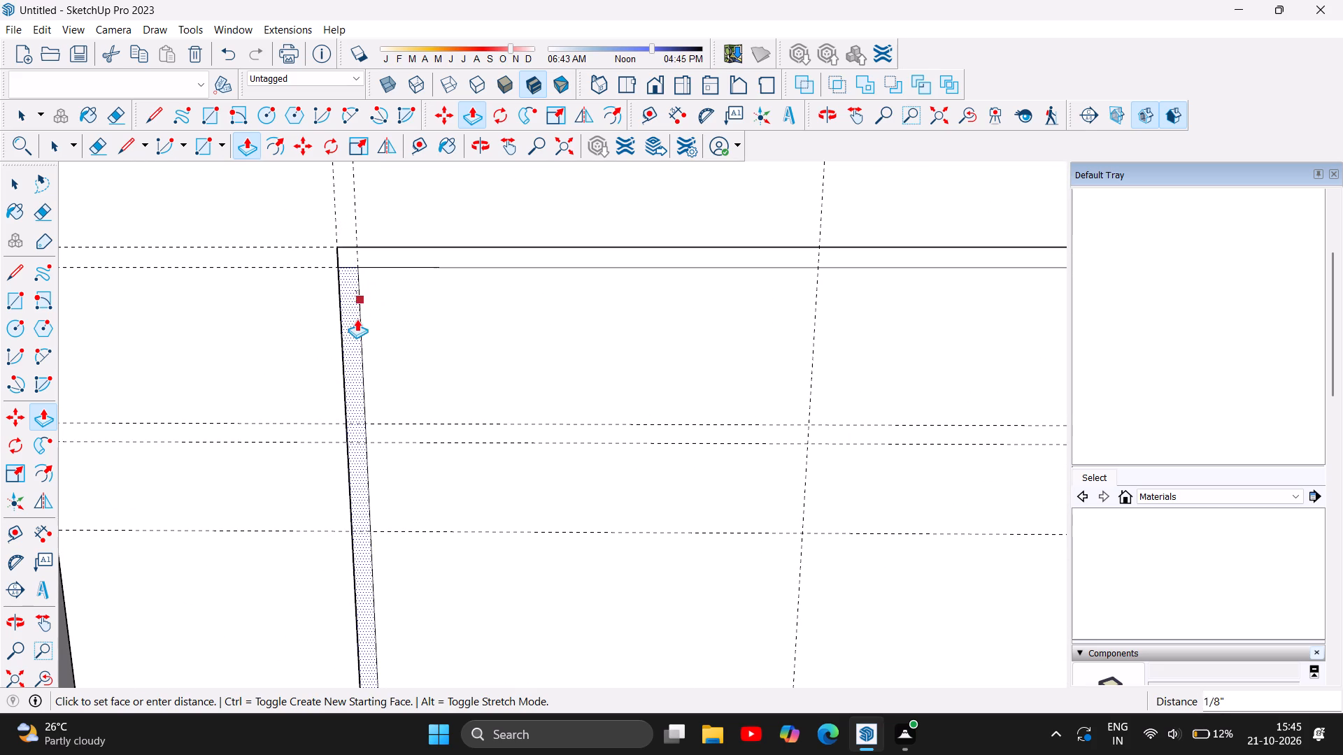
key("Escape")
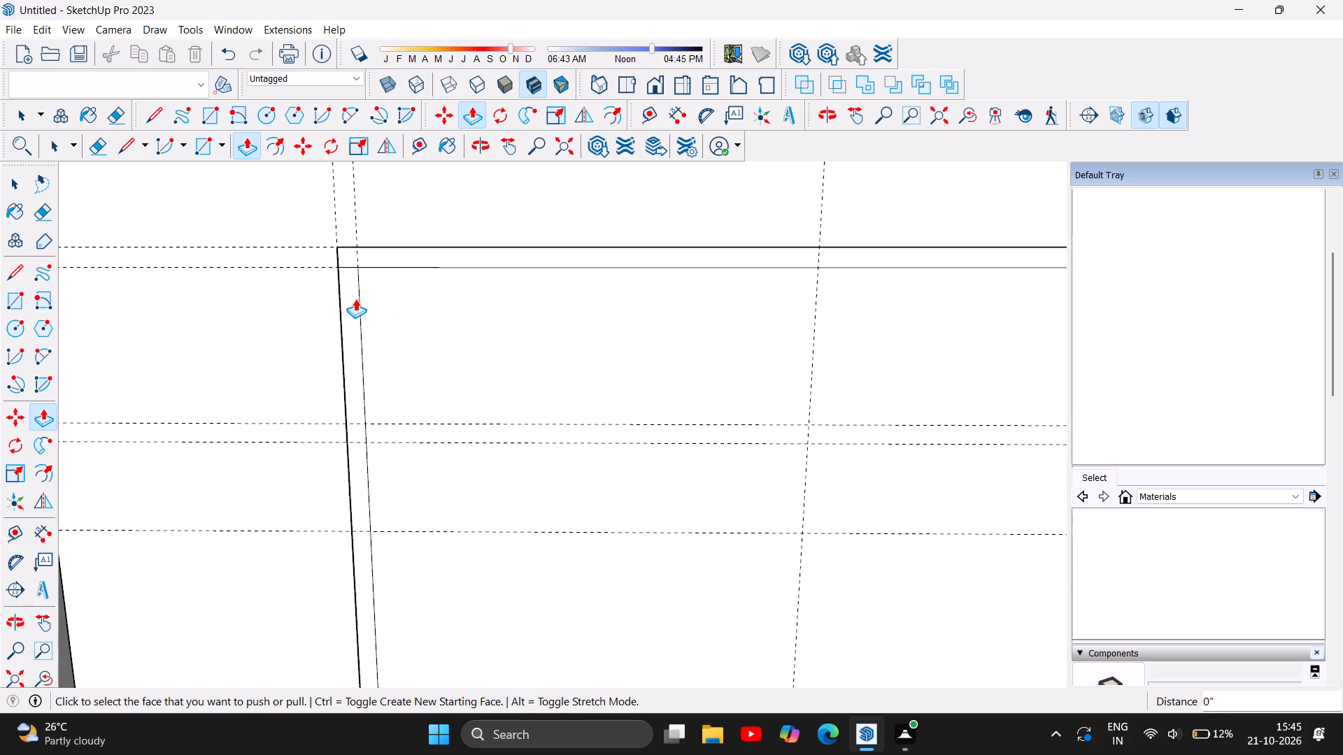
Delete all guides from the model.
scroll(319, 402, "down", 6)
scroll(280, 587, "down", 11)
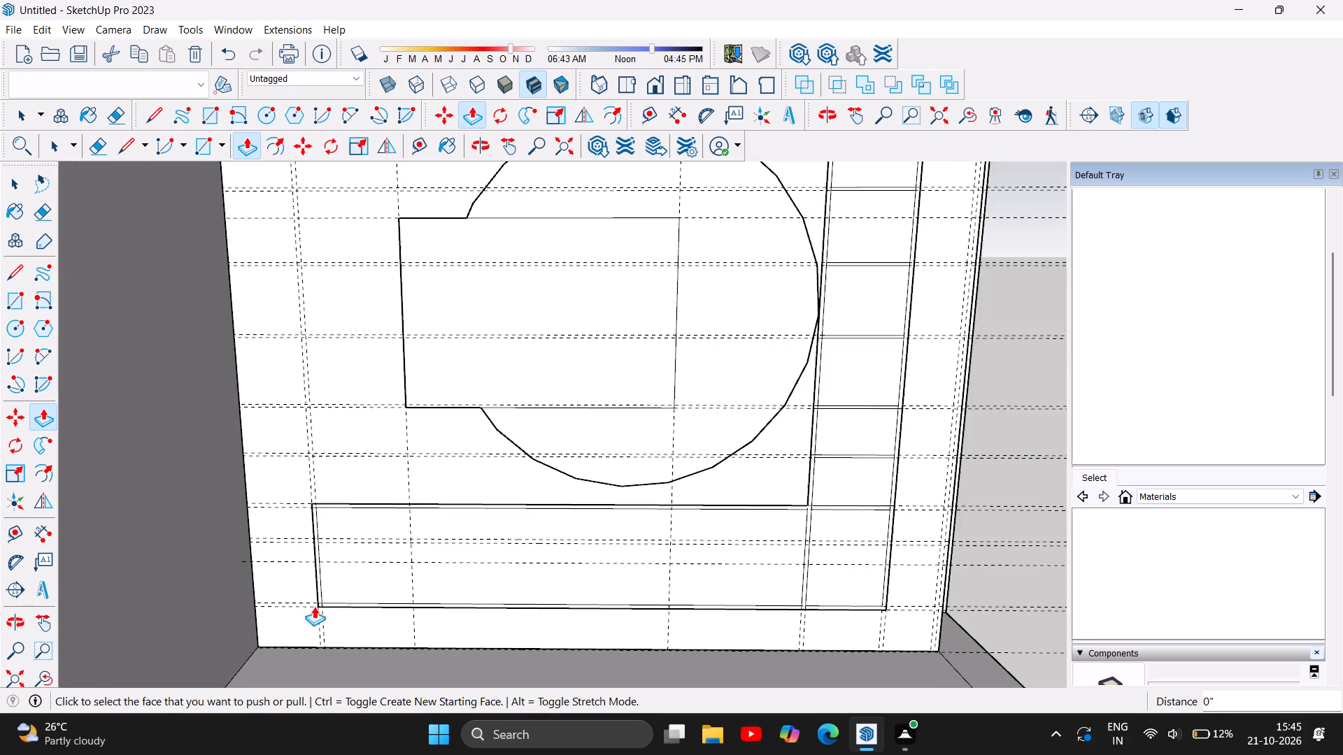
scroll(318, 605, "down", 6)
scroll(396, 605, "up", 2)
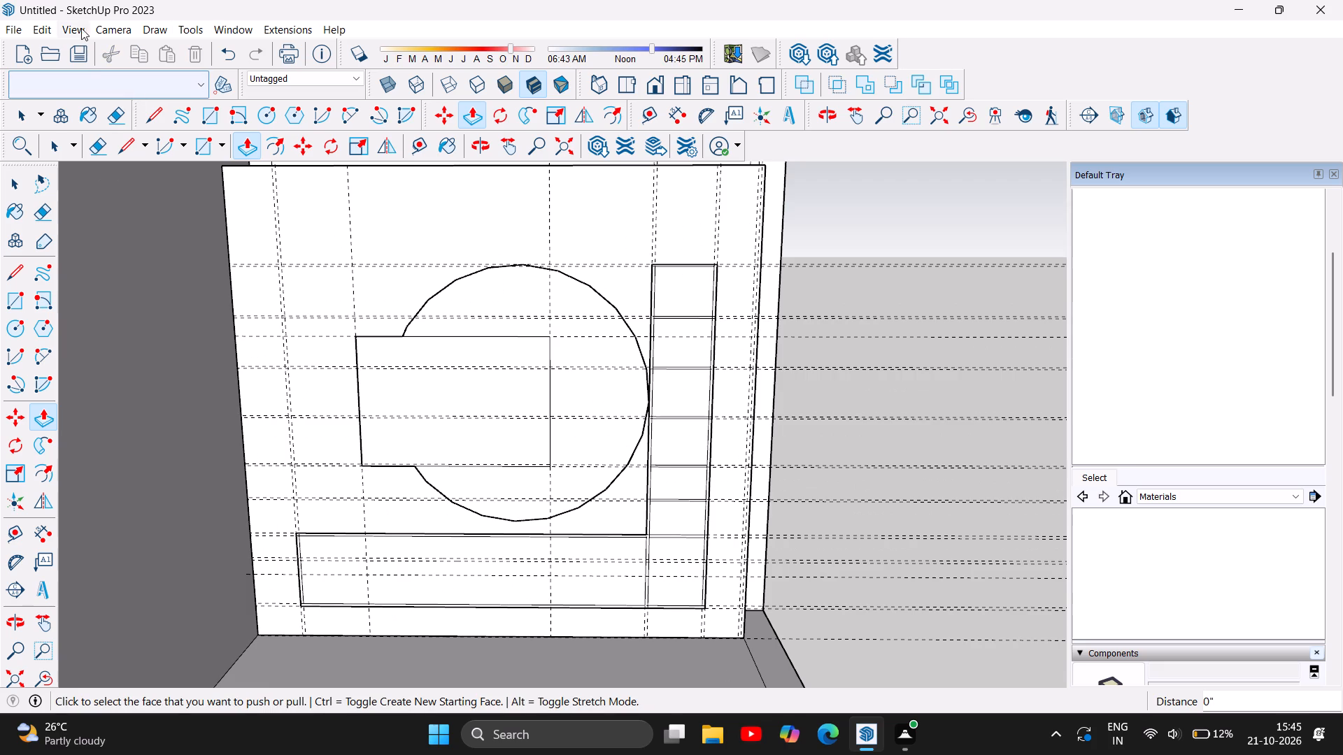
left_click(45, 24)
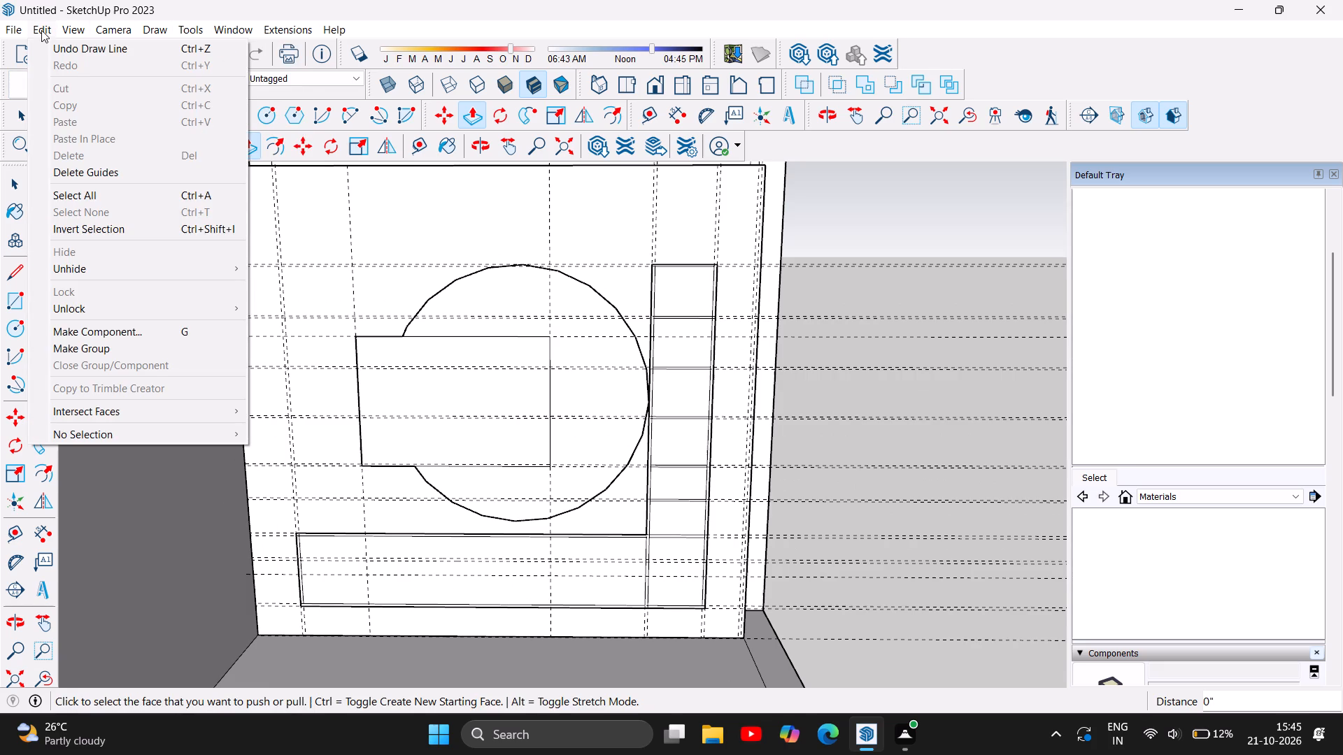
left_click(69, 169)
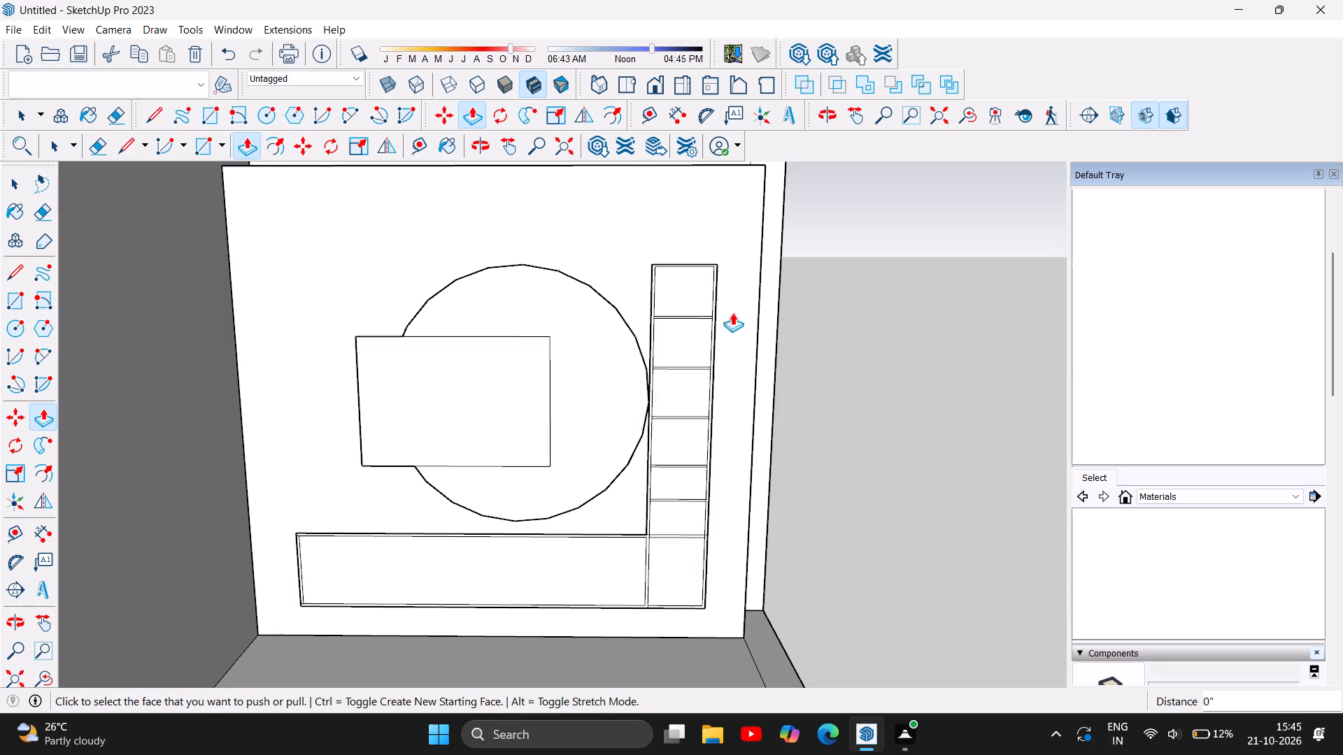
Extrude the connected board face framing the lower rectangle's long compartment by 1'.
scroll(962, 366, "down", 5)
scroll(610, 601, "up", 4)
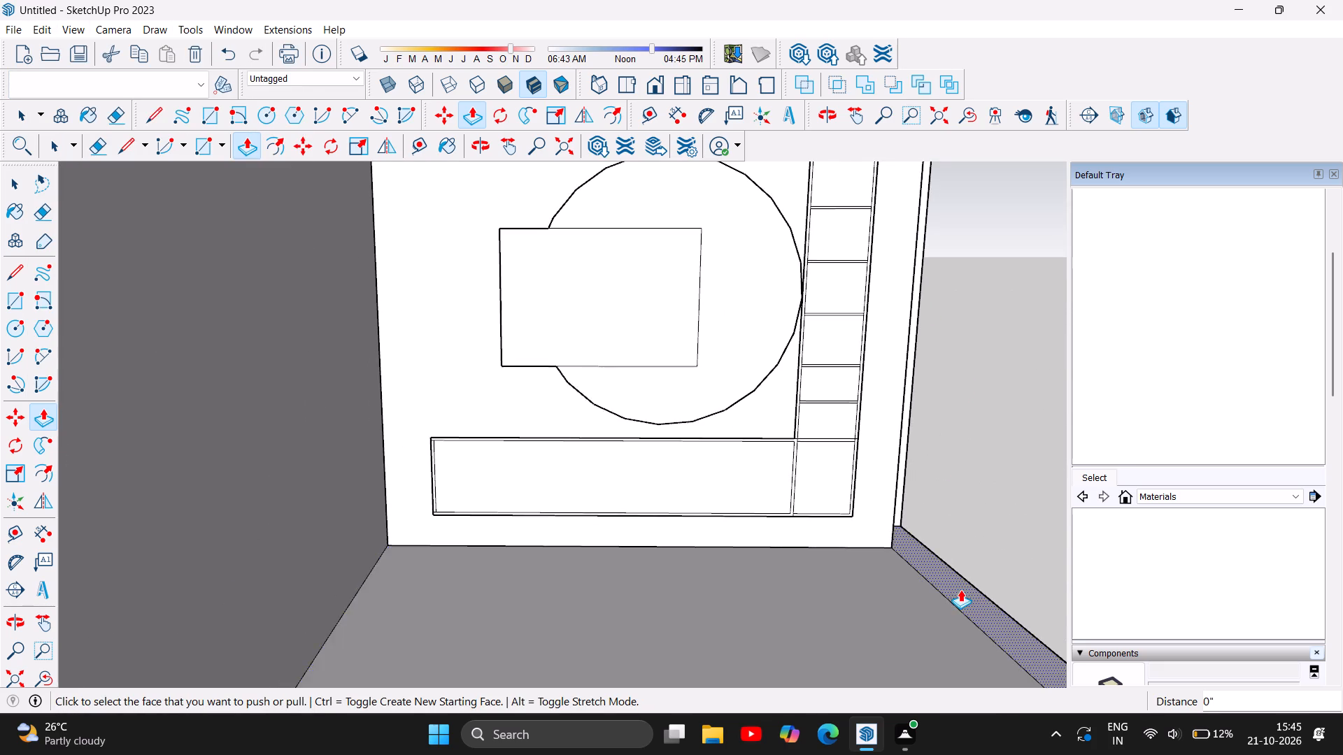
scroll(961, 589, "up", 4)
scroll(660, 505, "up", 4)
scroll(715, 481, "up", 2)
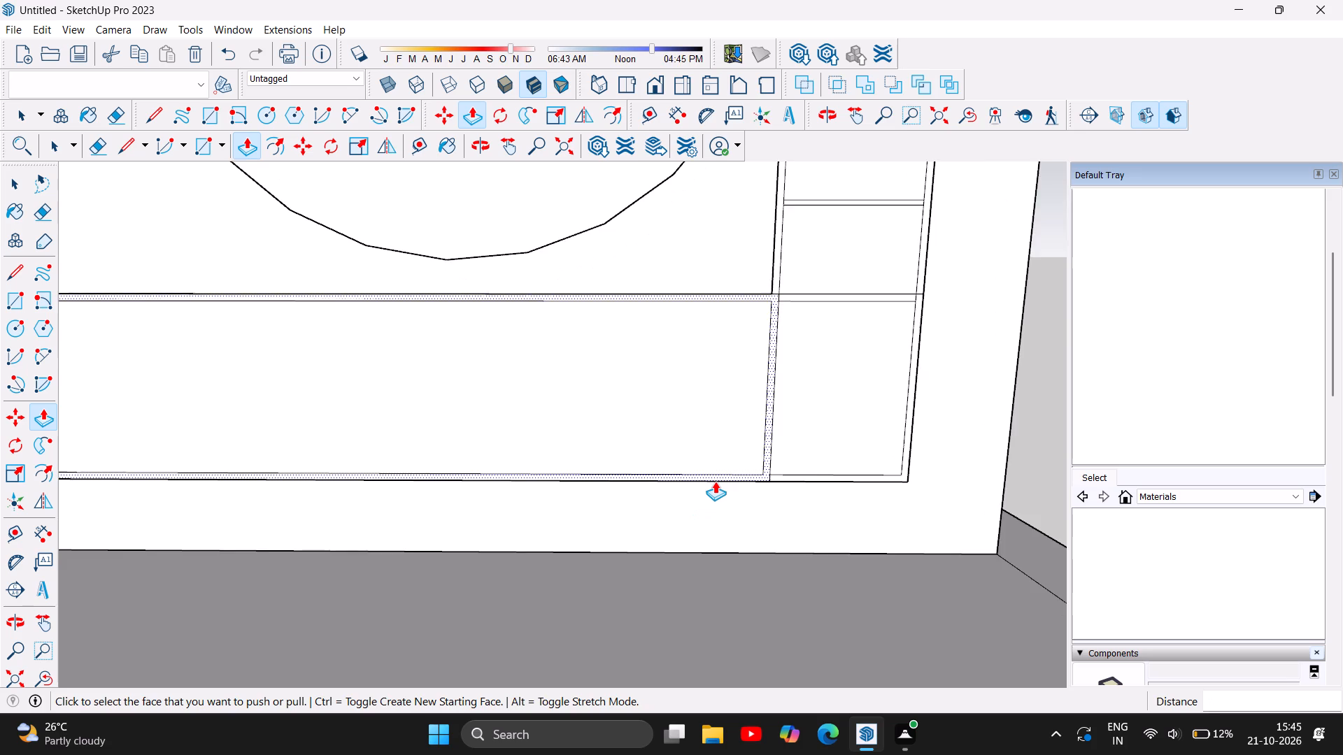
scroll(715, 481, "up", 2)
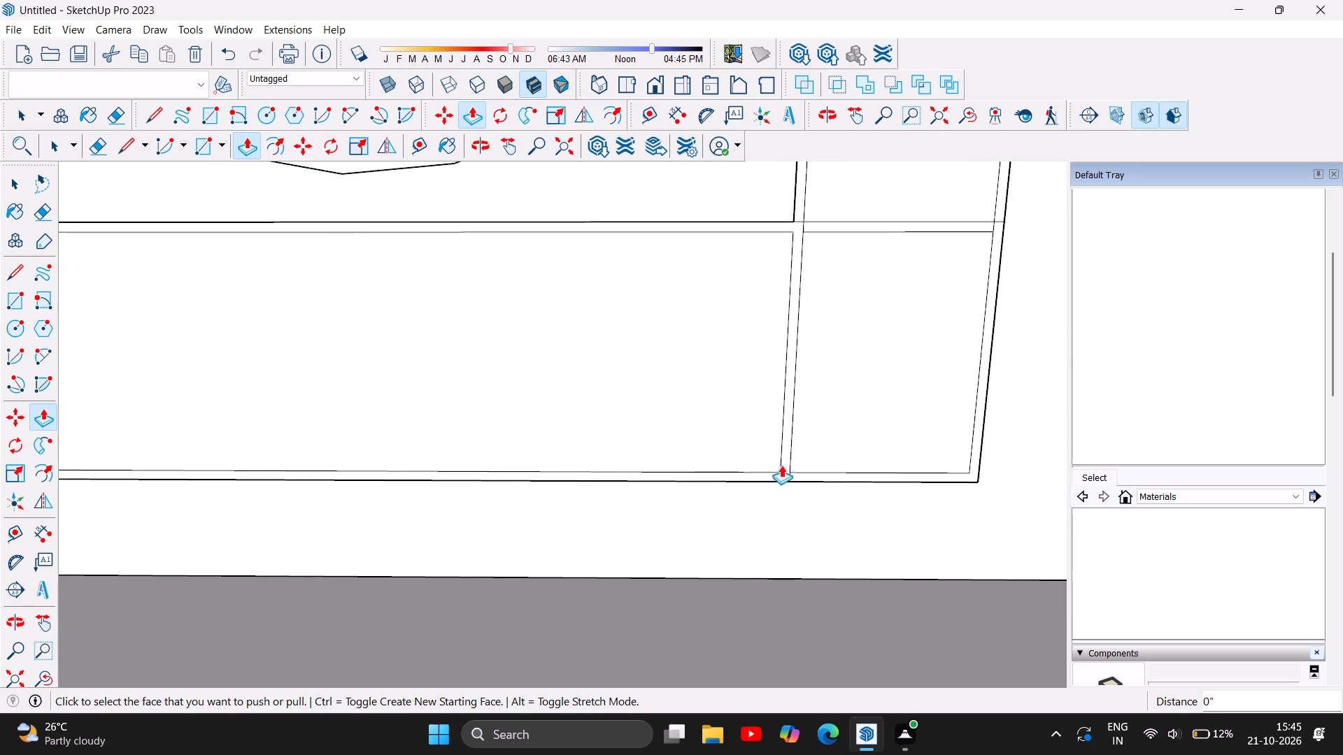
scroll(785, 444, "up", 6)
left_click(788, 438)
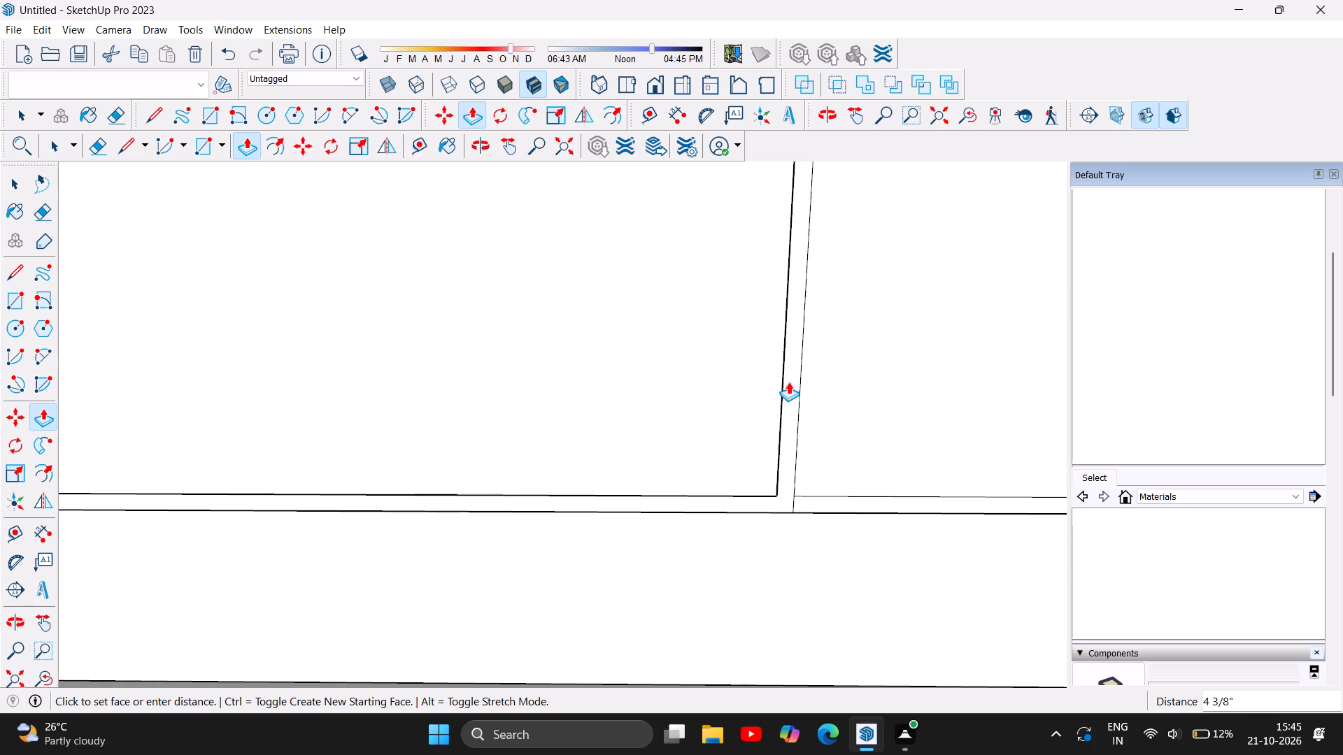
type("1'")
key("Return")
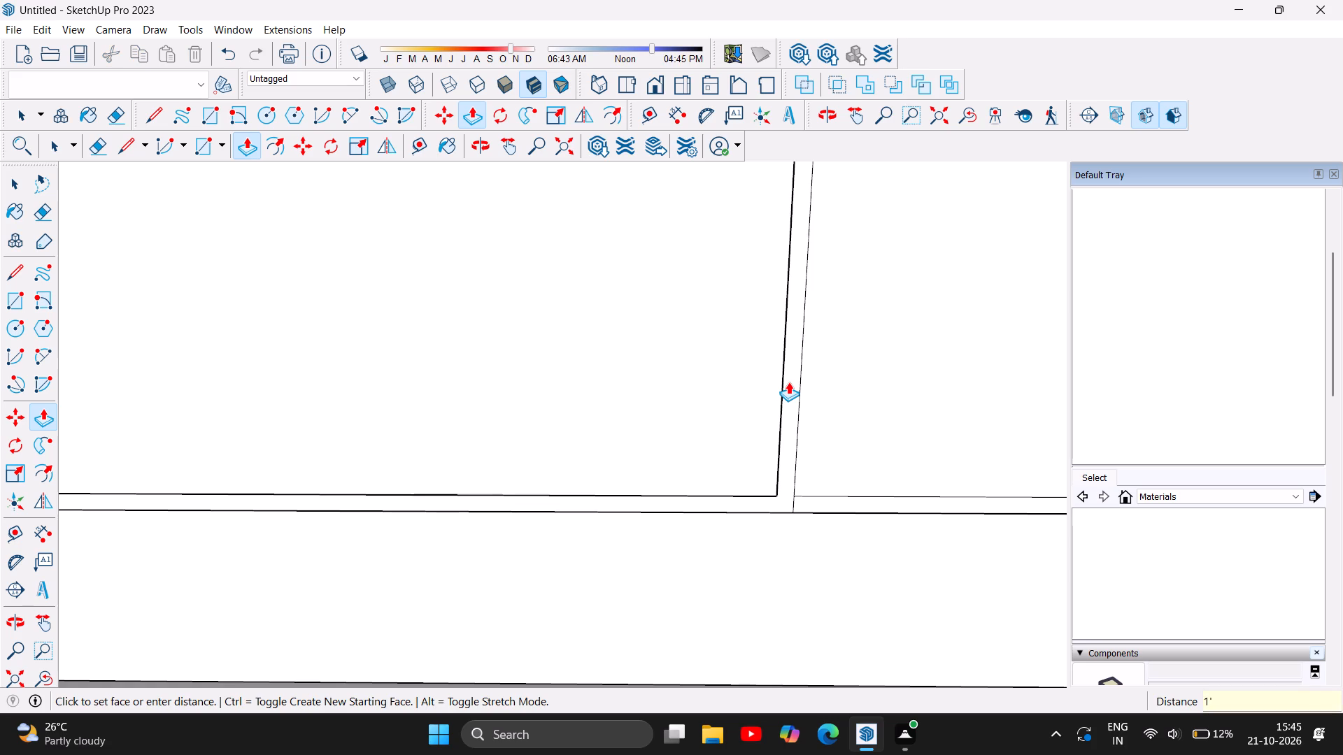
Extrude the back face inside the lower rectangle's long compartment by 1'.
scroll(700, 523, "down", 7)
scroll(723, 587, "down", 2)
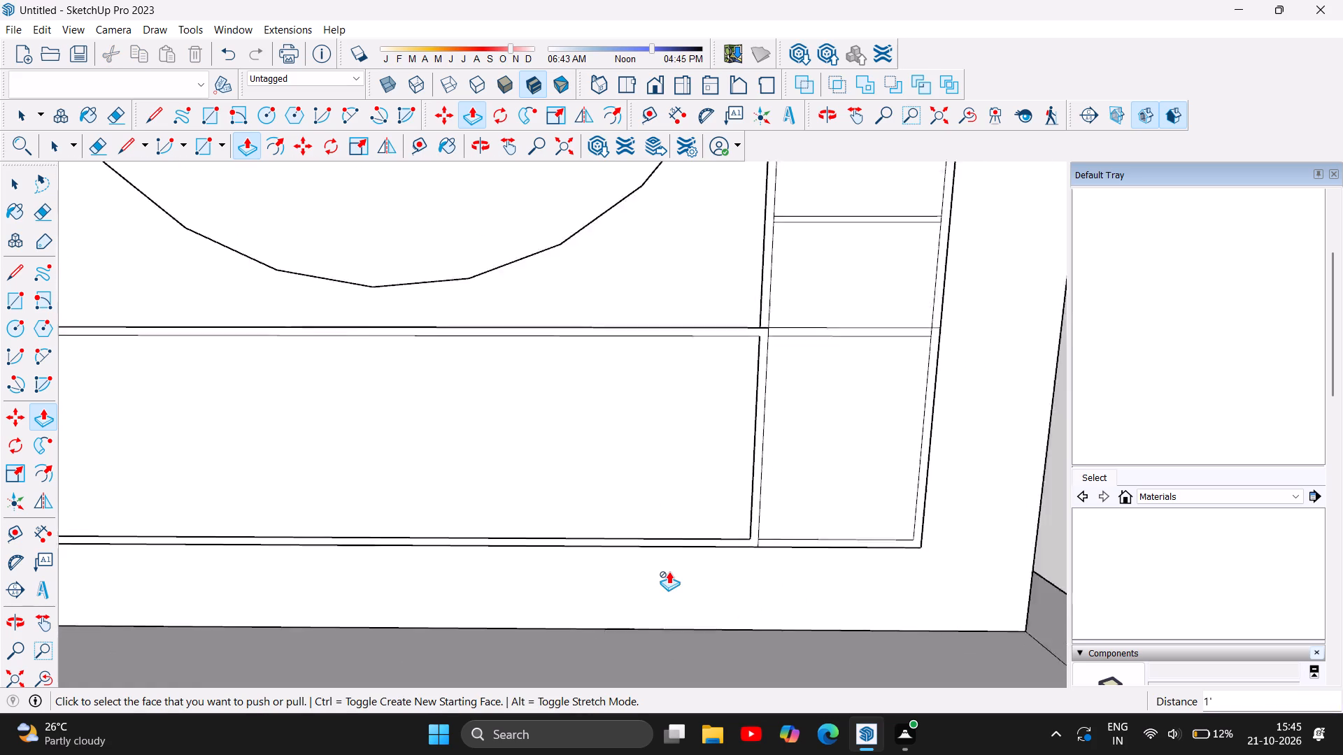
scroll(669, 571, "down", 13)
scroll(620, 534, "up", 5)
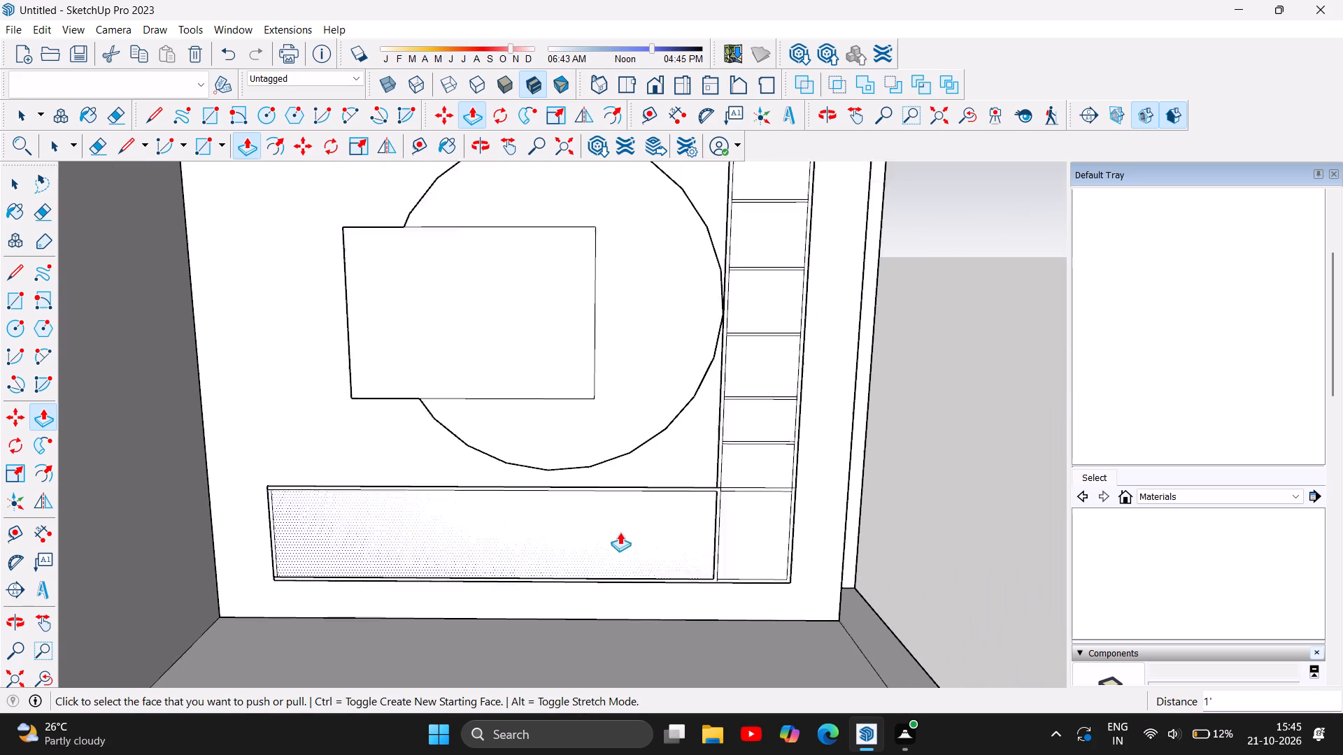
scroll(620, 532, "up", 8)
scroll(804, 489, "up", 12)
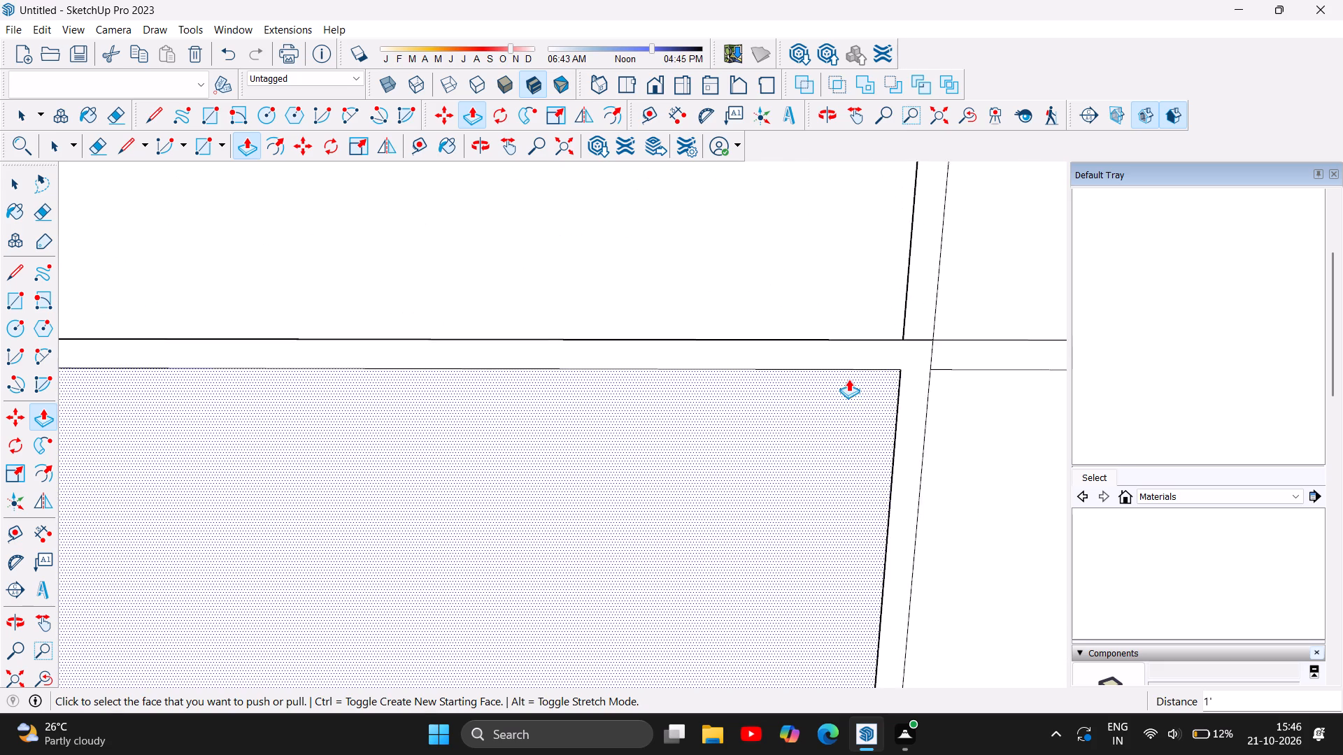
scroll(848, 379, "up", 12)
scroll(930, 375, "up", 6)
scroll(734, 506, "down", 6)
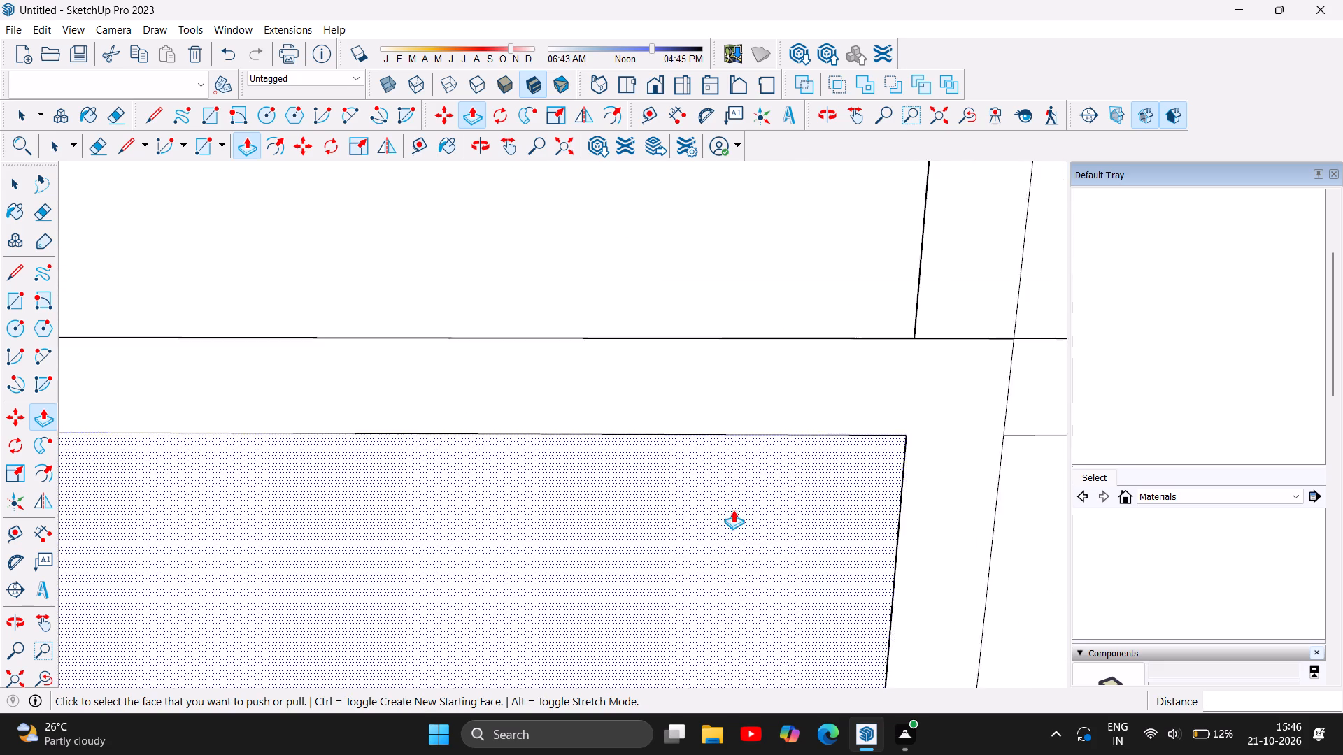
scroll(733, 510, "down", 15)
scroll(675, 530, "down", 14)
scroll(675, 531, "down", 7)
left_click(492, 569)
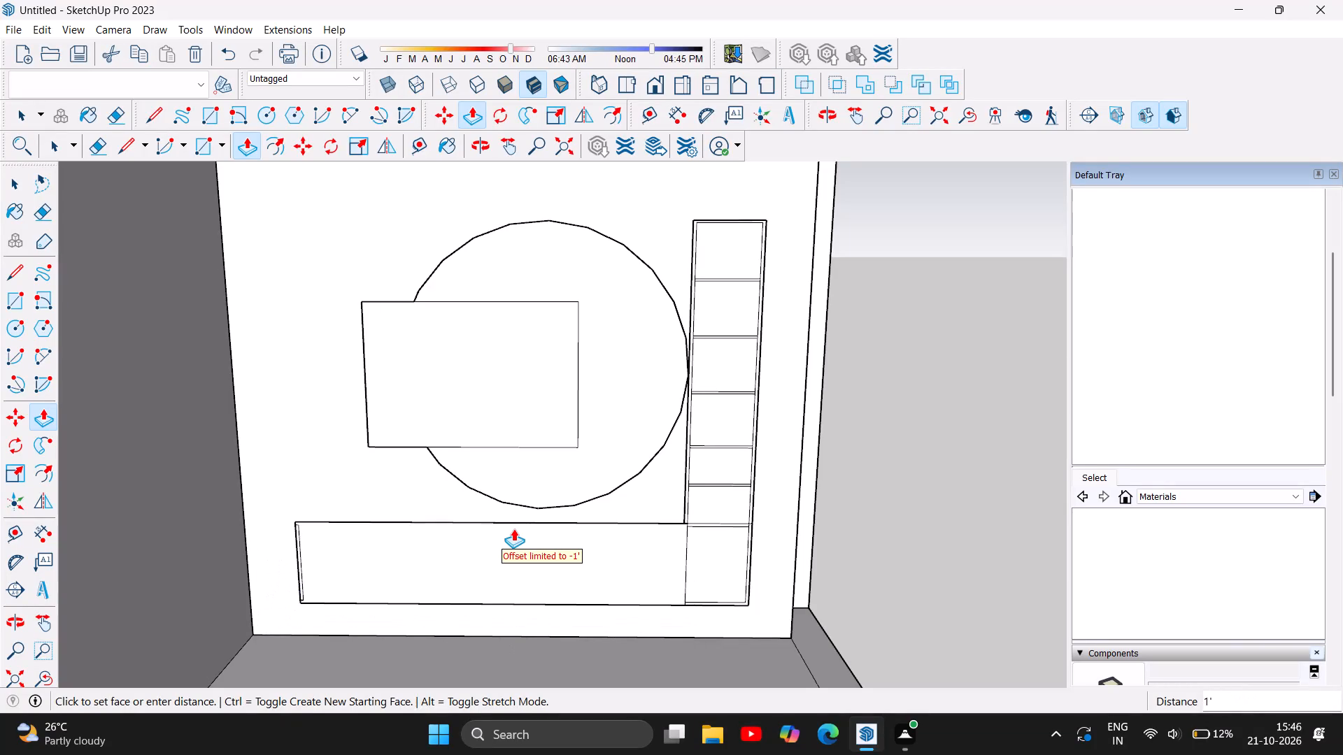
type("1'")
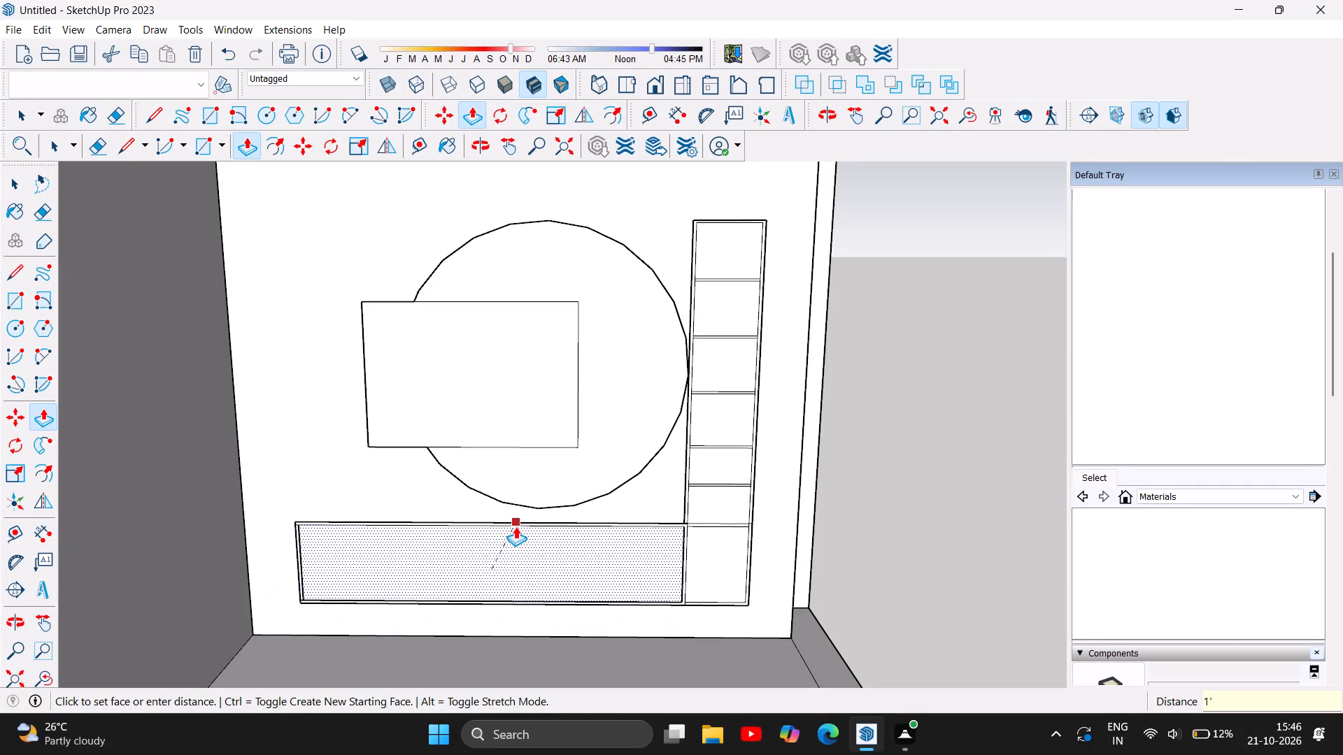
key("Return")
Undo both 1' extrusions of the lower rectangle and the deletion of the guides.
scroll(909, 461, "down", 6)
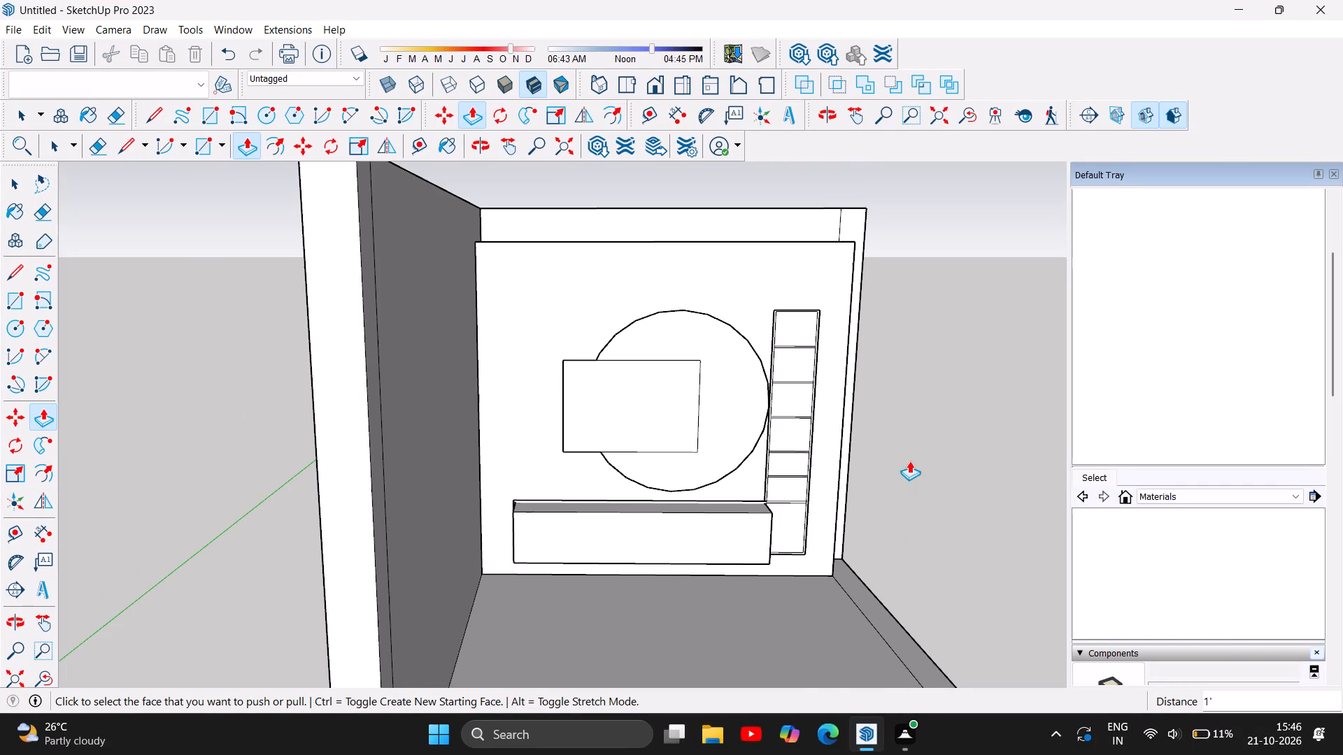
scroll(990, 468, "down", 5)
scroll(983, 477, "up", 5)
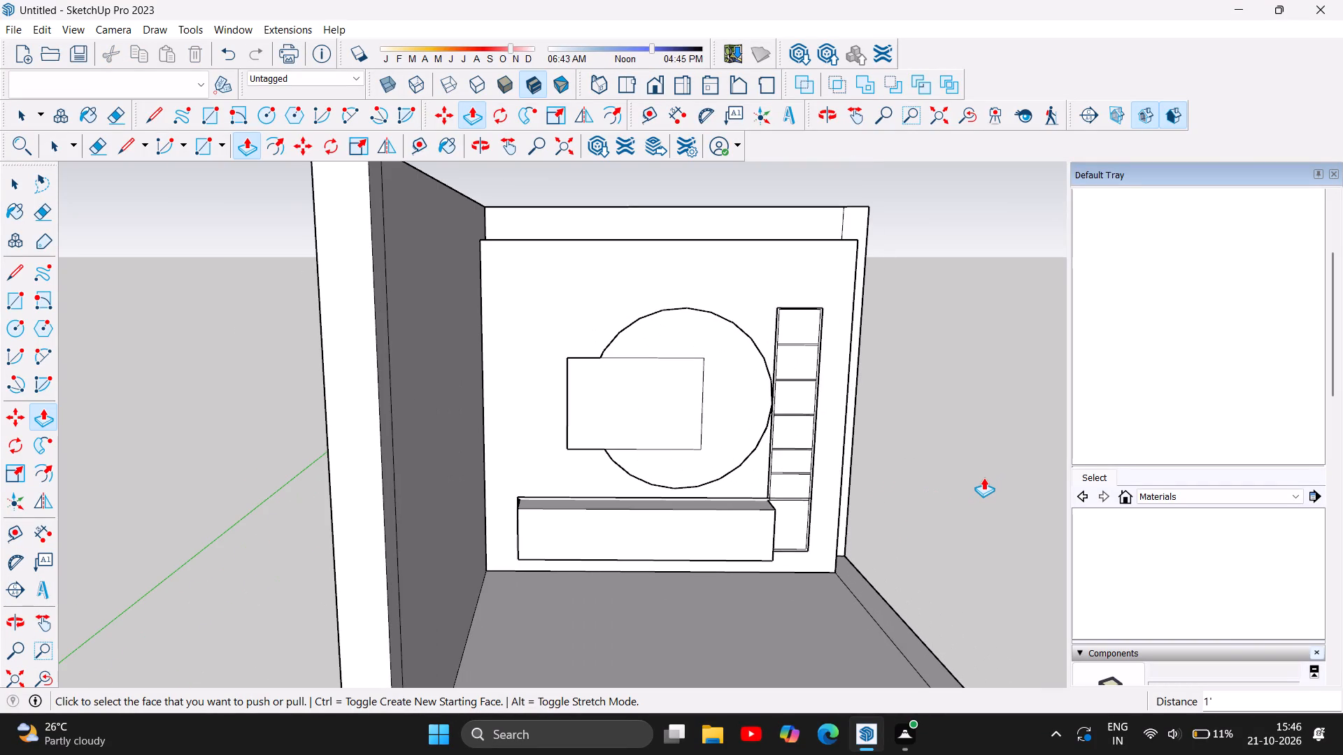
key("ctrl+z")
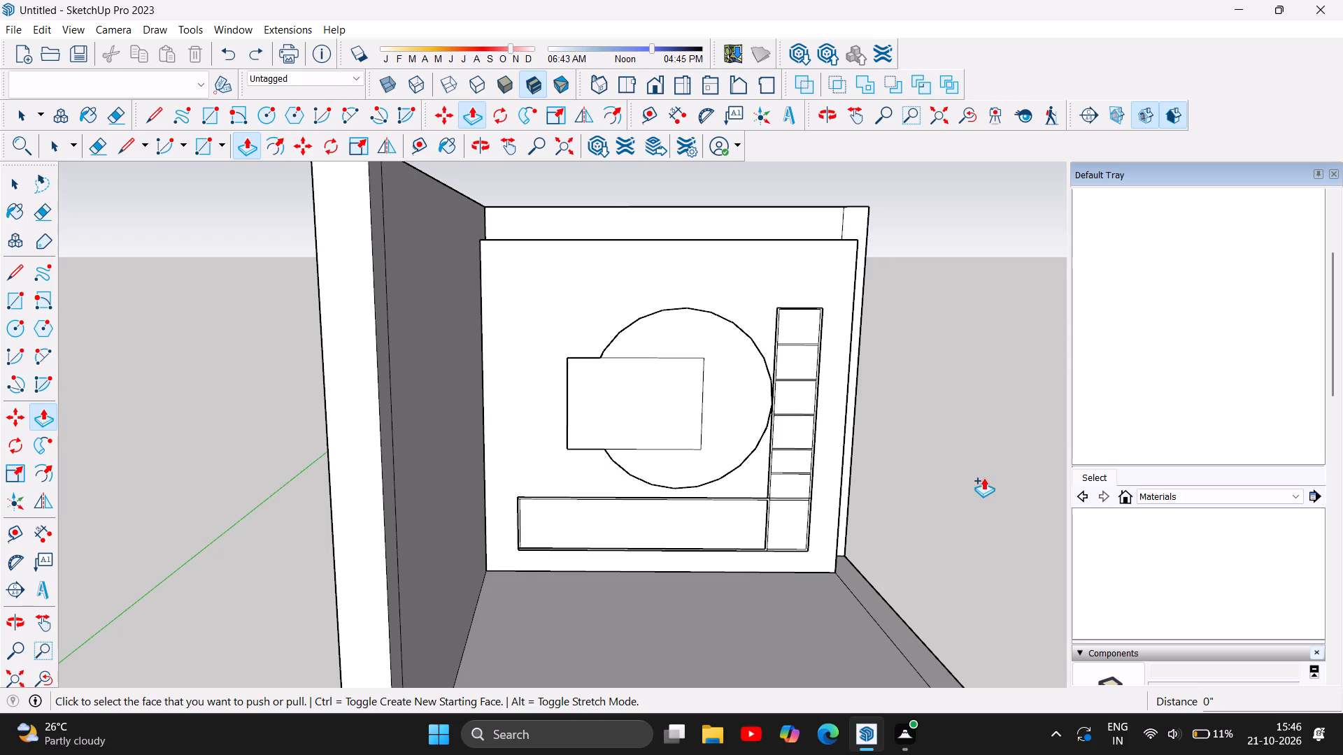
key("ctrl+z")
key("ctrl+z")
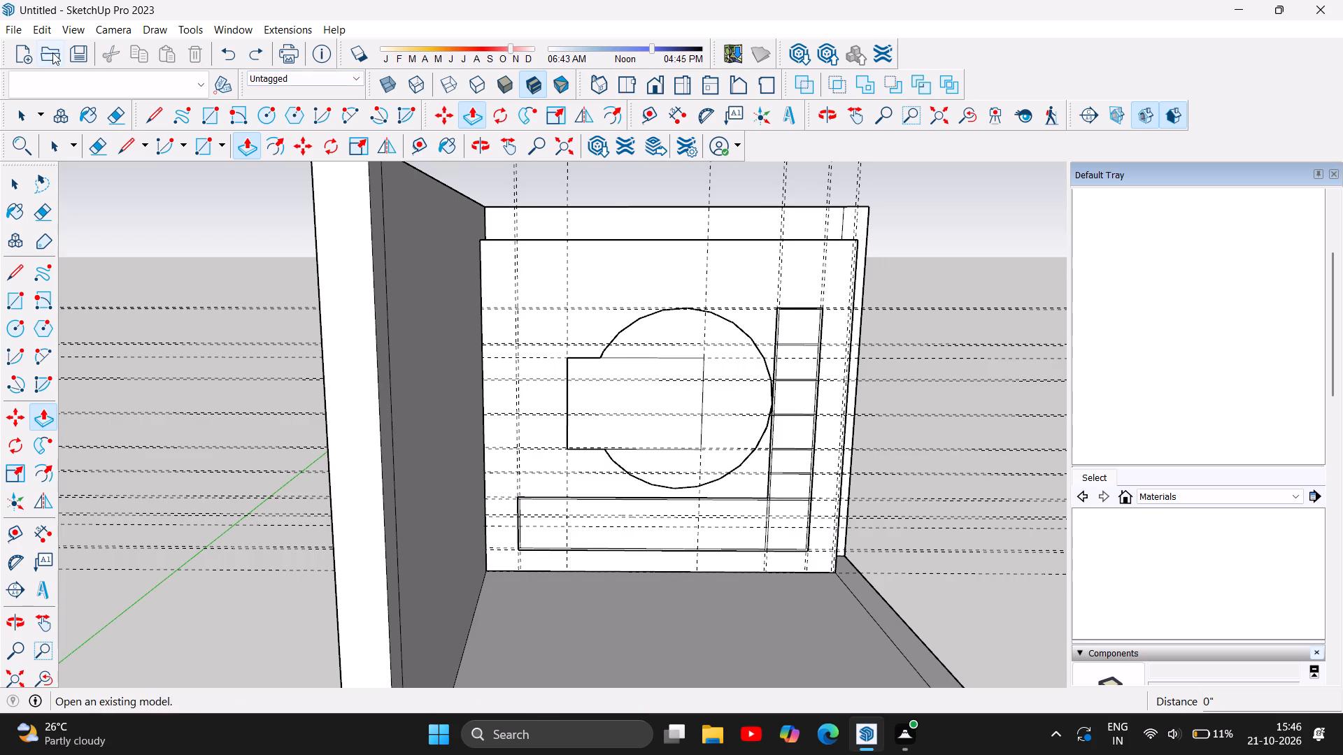
Delete all guides from the model.
left_click(48, 31)
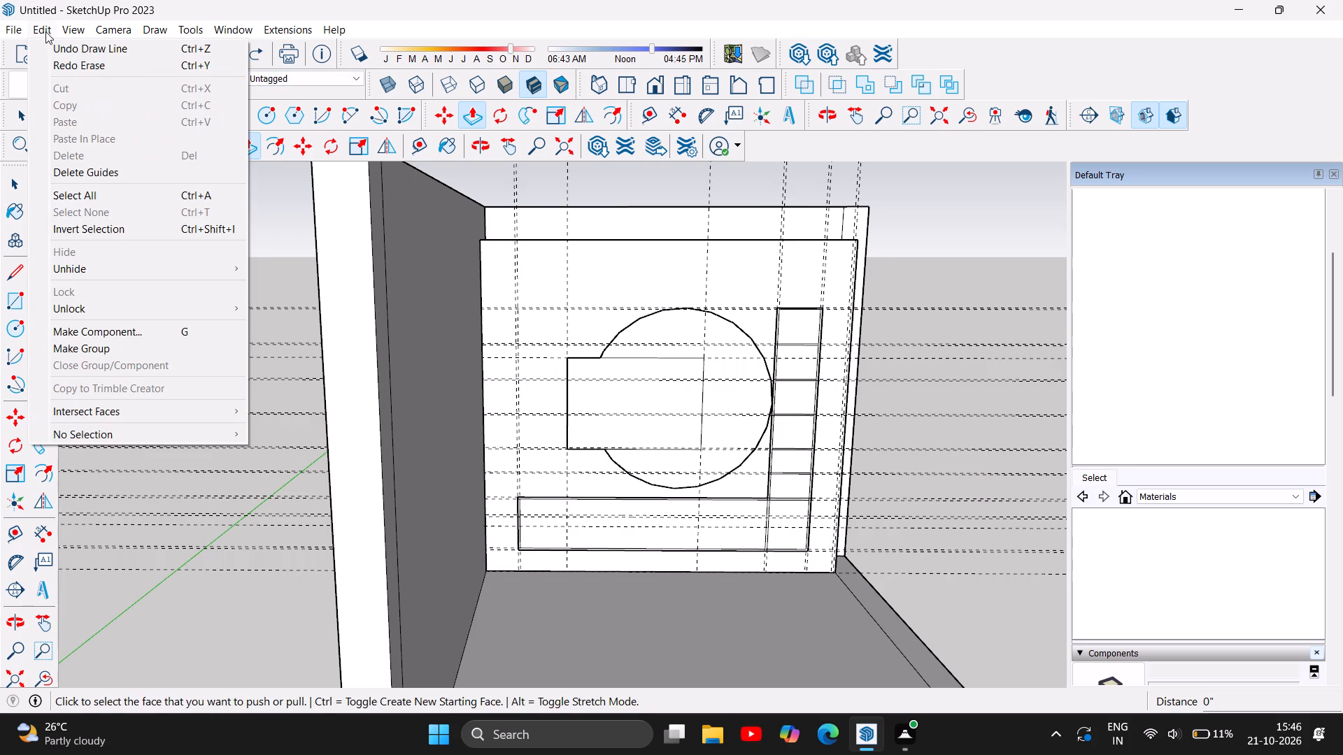
left_click(82, 165)
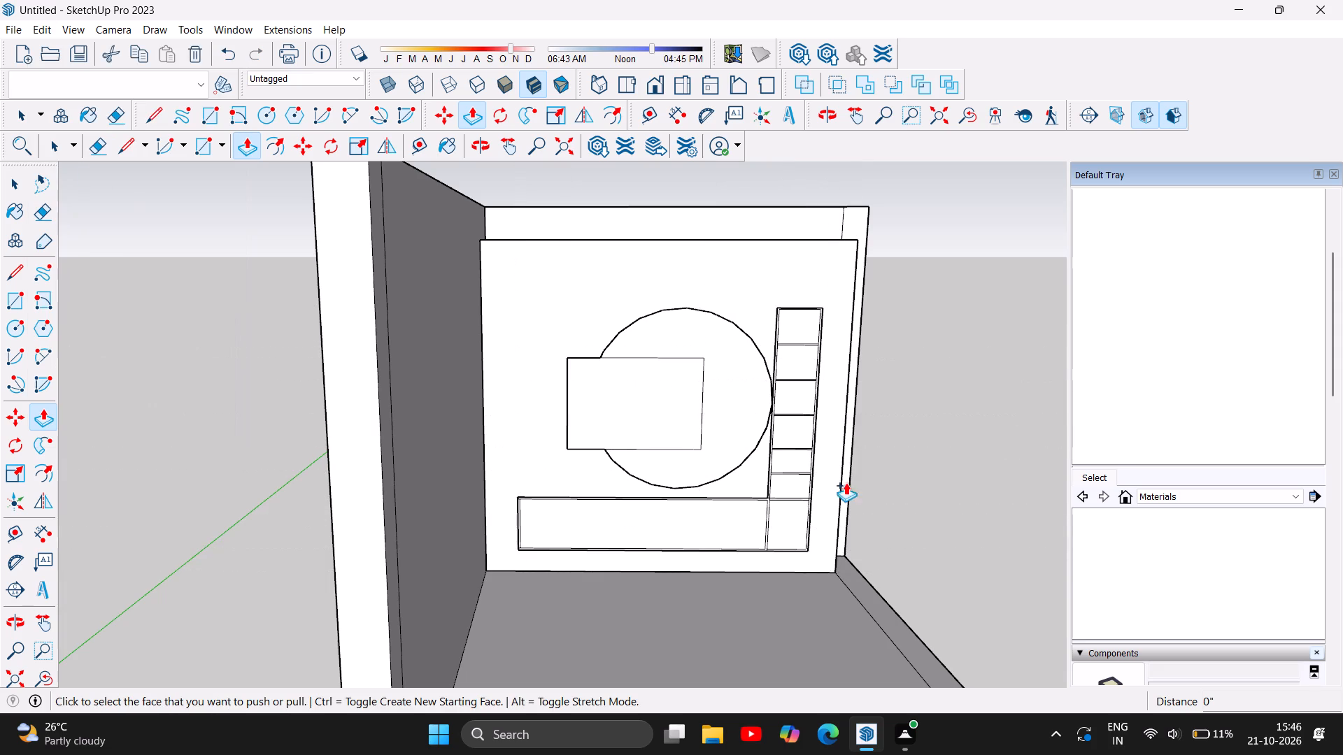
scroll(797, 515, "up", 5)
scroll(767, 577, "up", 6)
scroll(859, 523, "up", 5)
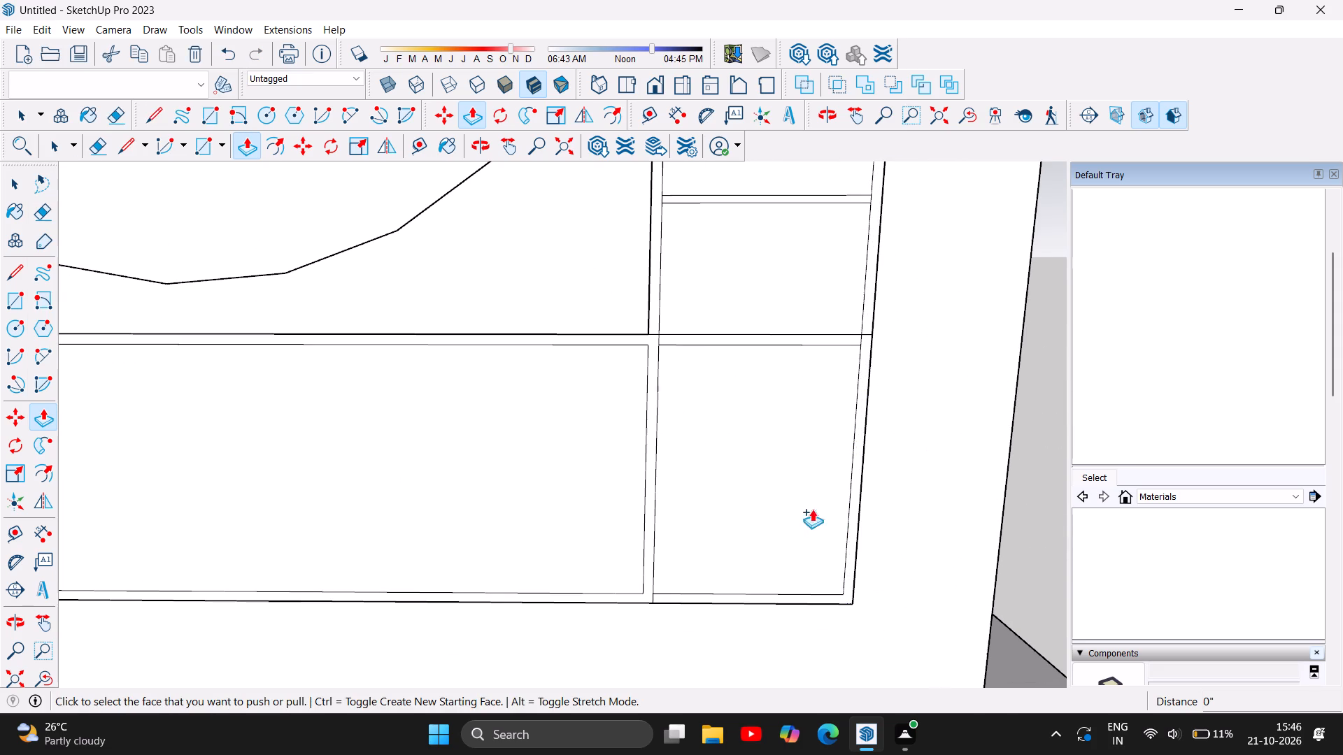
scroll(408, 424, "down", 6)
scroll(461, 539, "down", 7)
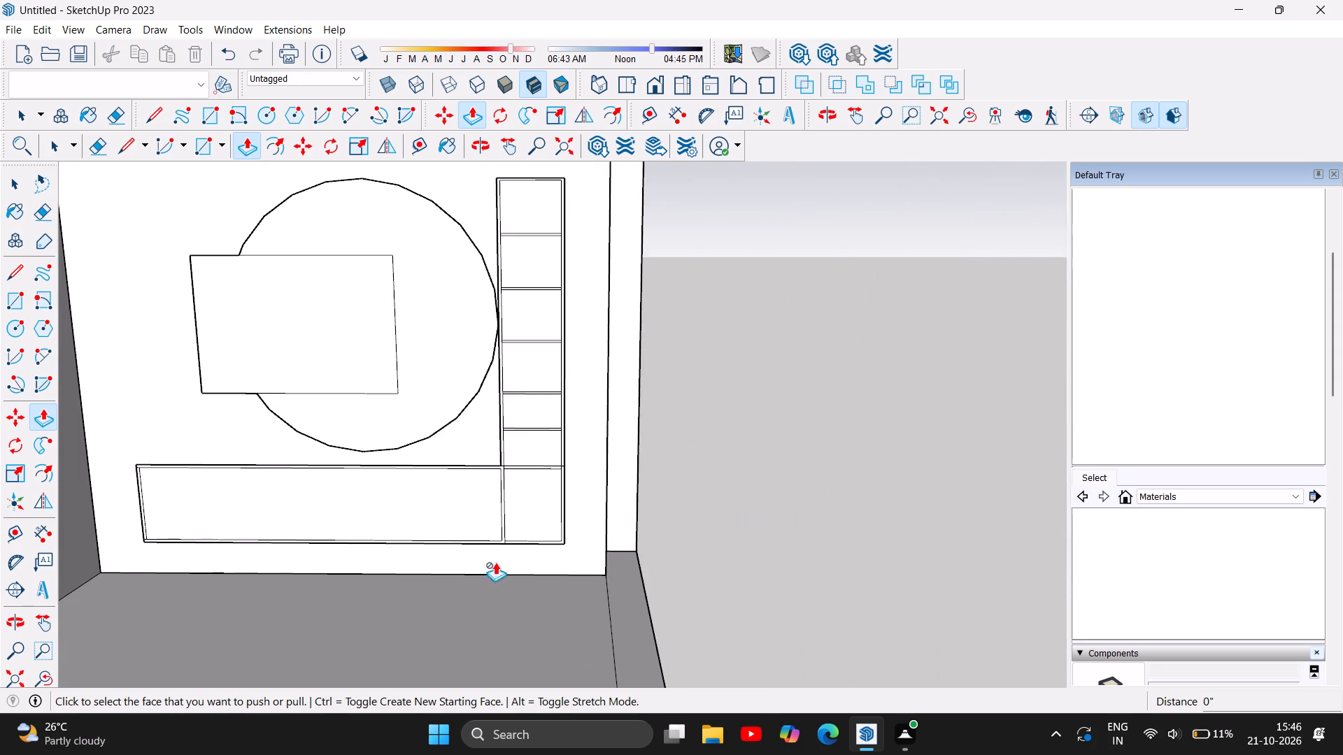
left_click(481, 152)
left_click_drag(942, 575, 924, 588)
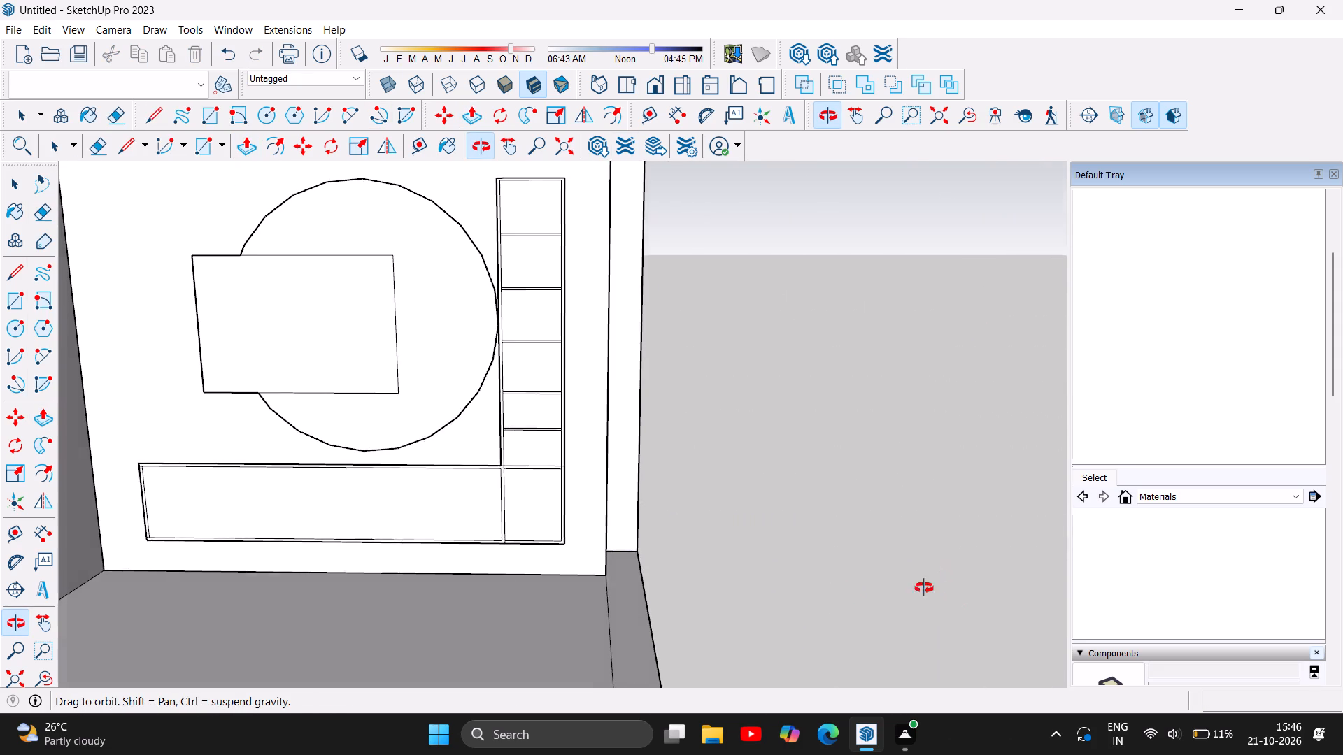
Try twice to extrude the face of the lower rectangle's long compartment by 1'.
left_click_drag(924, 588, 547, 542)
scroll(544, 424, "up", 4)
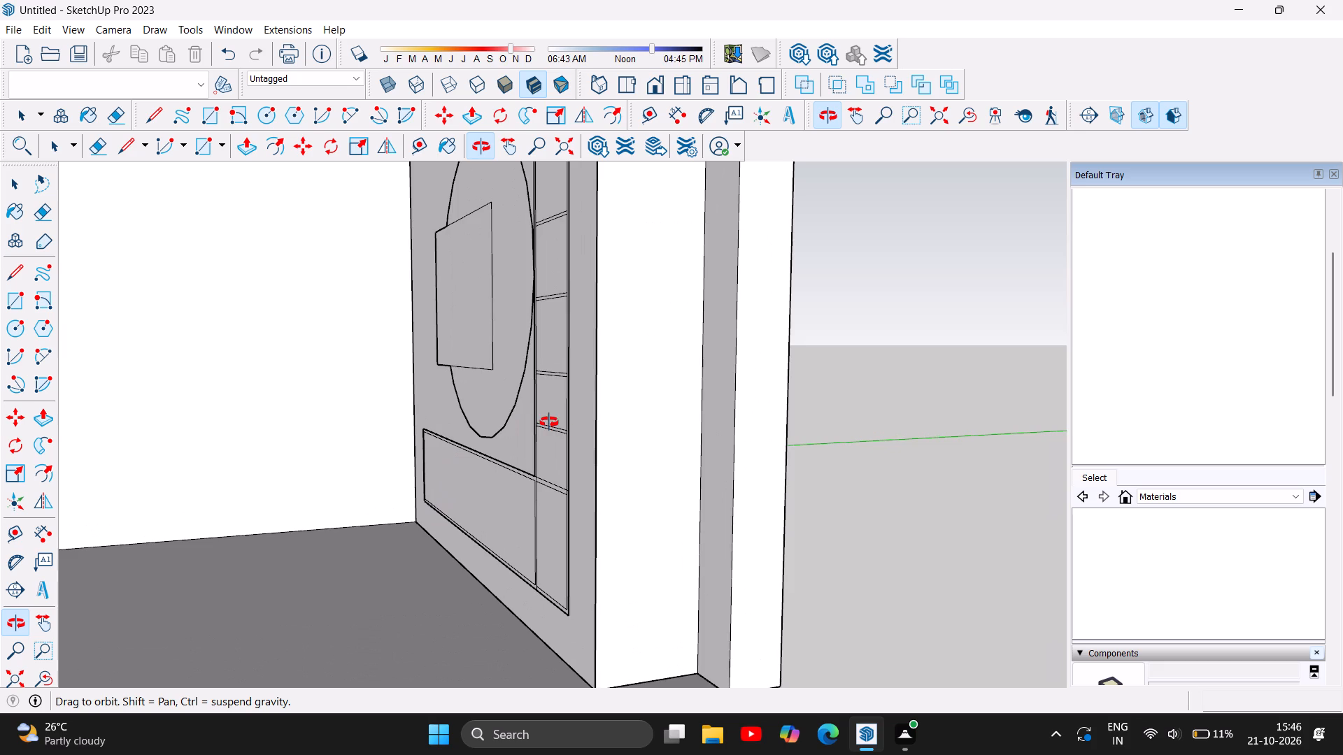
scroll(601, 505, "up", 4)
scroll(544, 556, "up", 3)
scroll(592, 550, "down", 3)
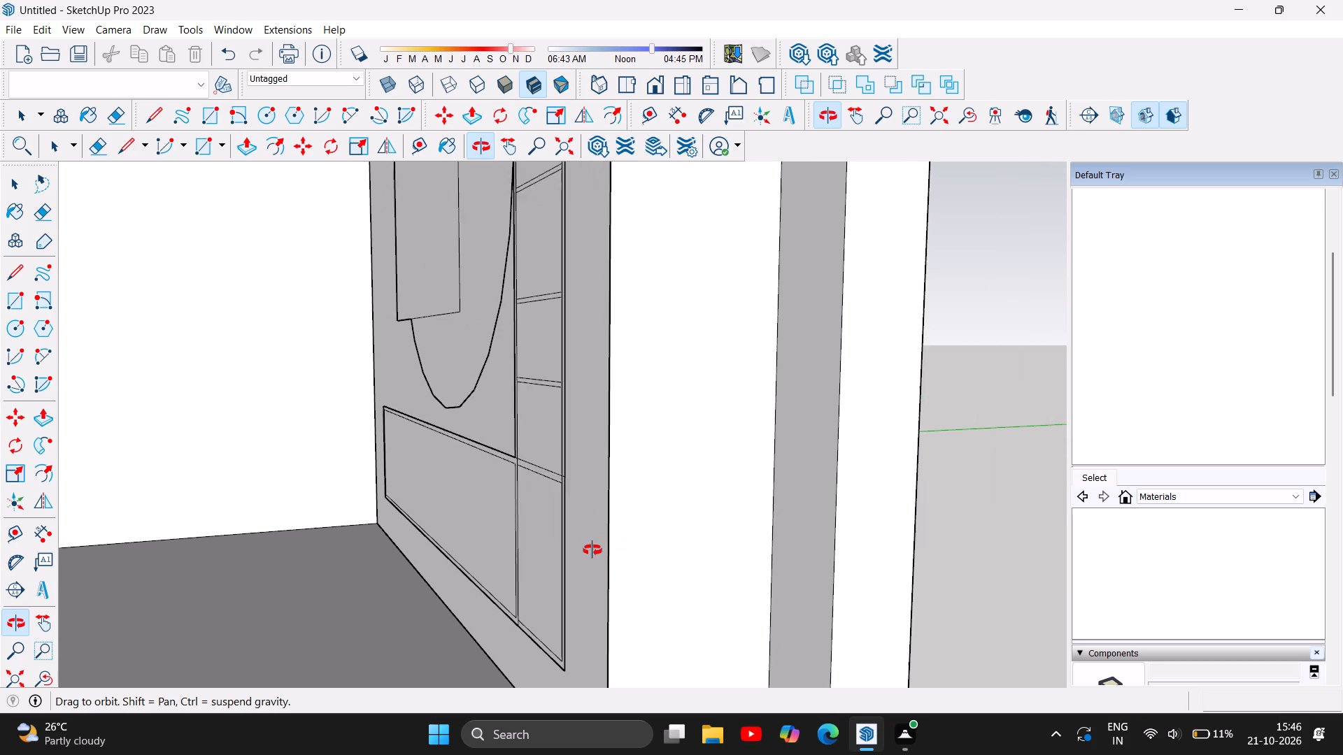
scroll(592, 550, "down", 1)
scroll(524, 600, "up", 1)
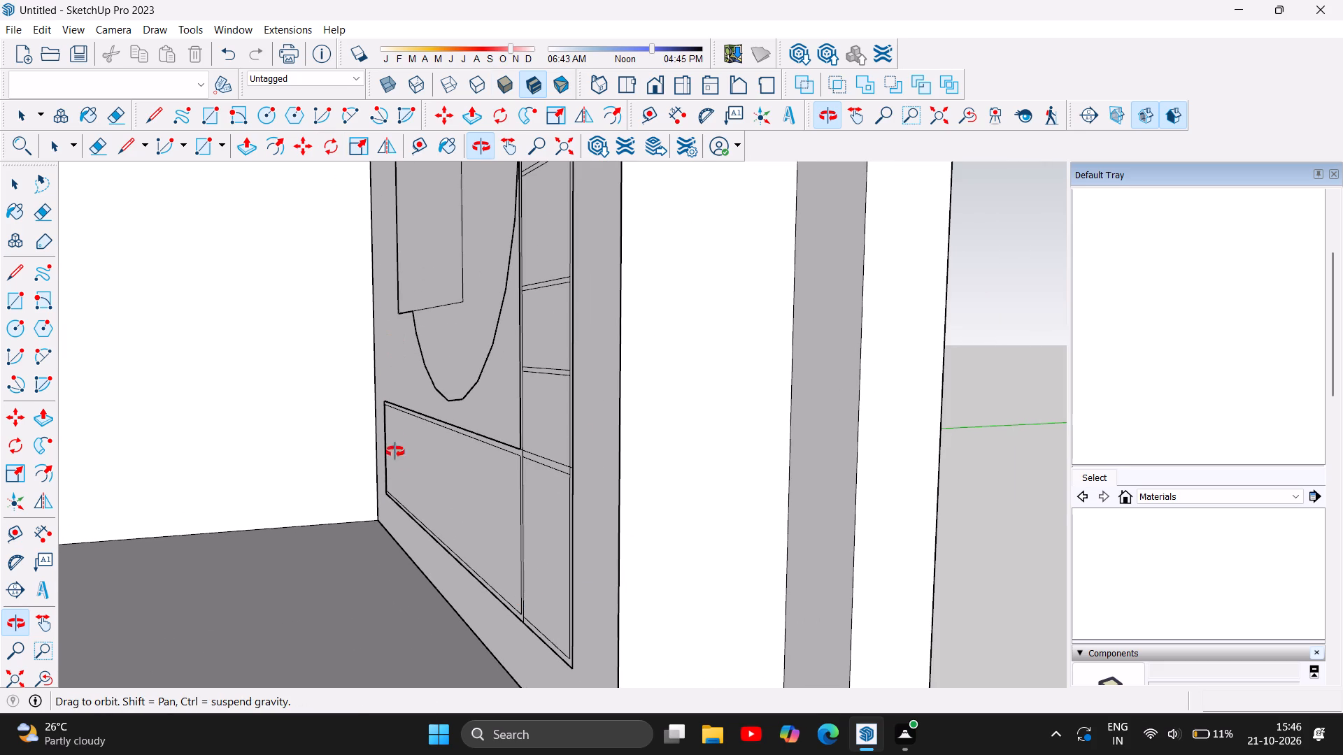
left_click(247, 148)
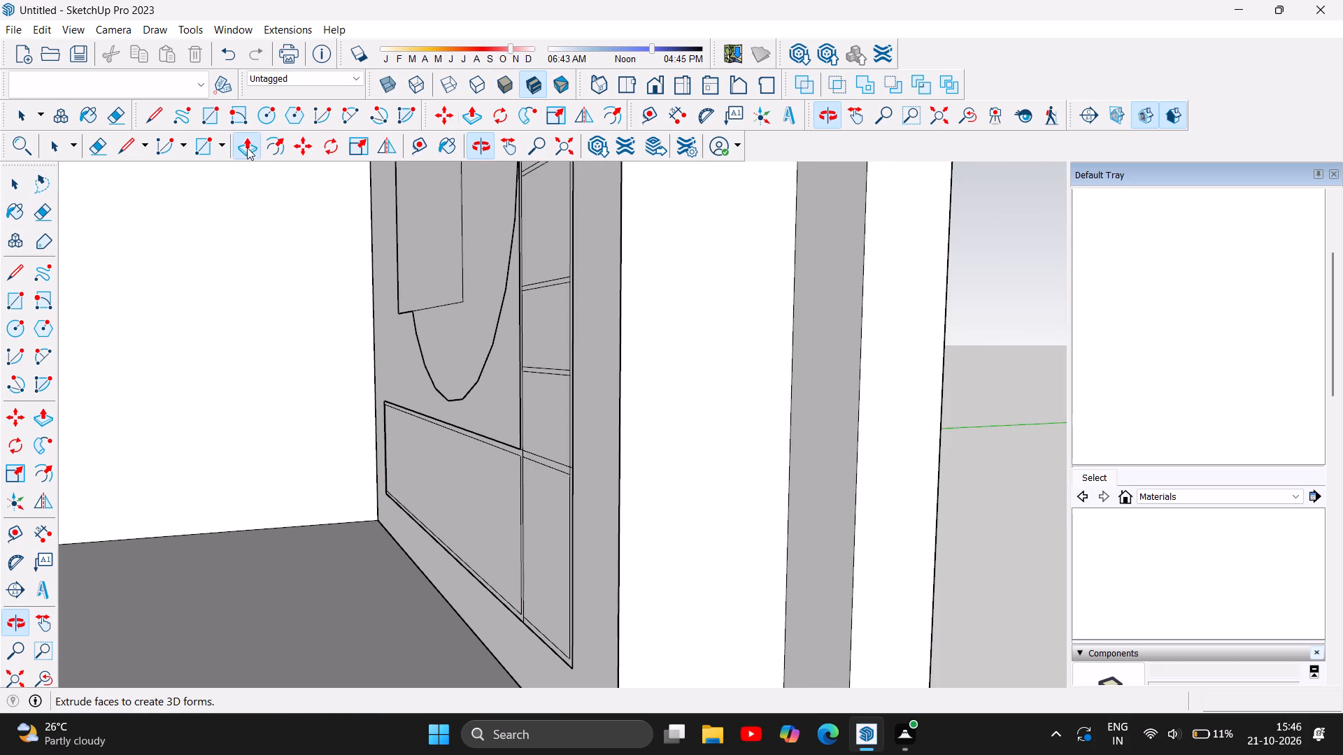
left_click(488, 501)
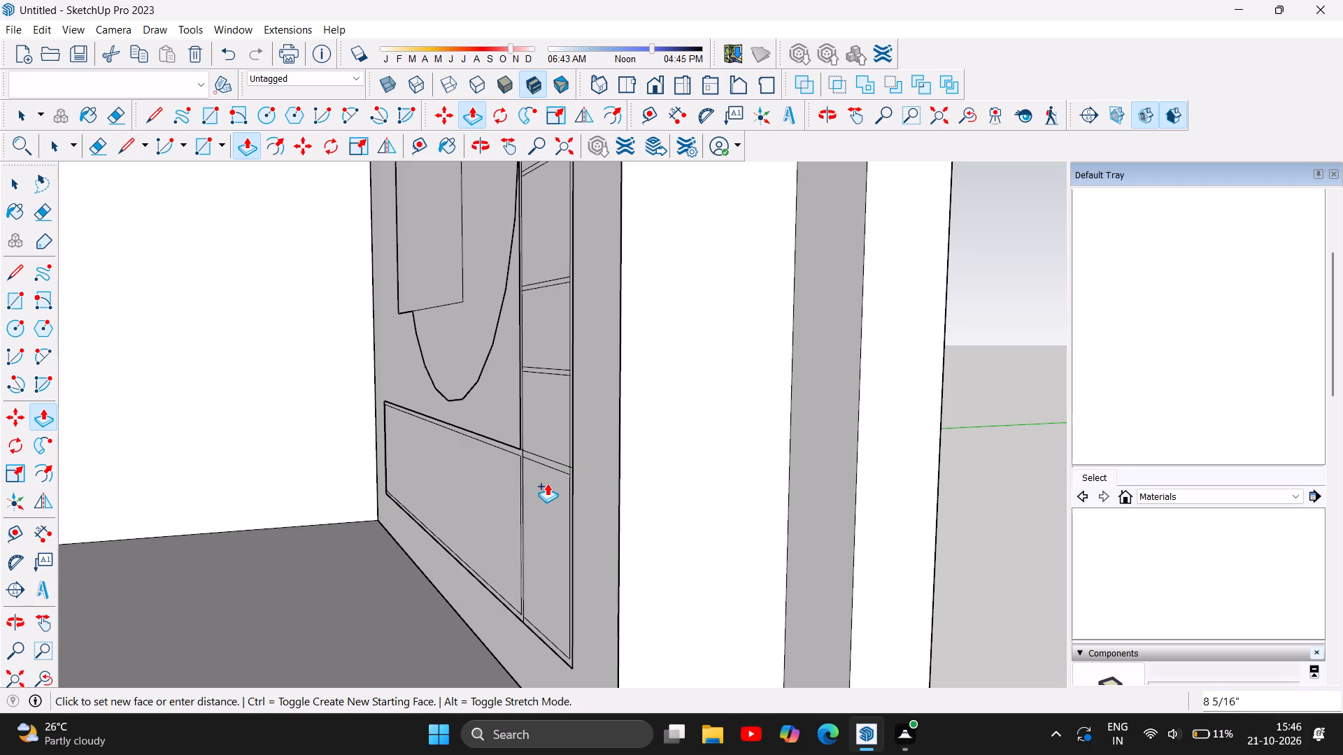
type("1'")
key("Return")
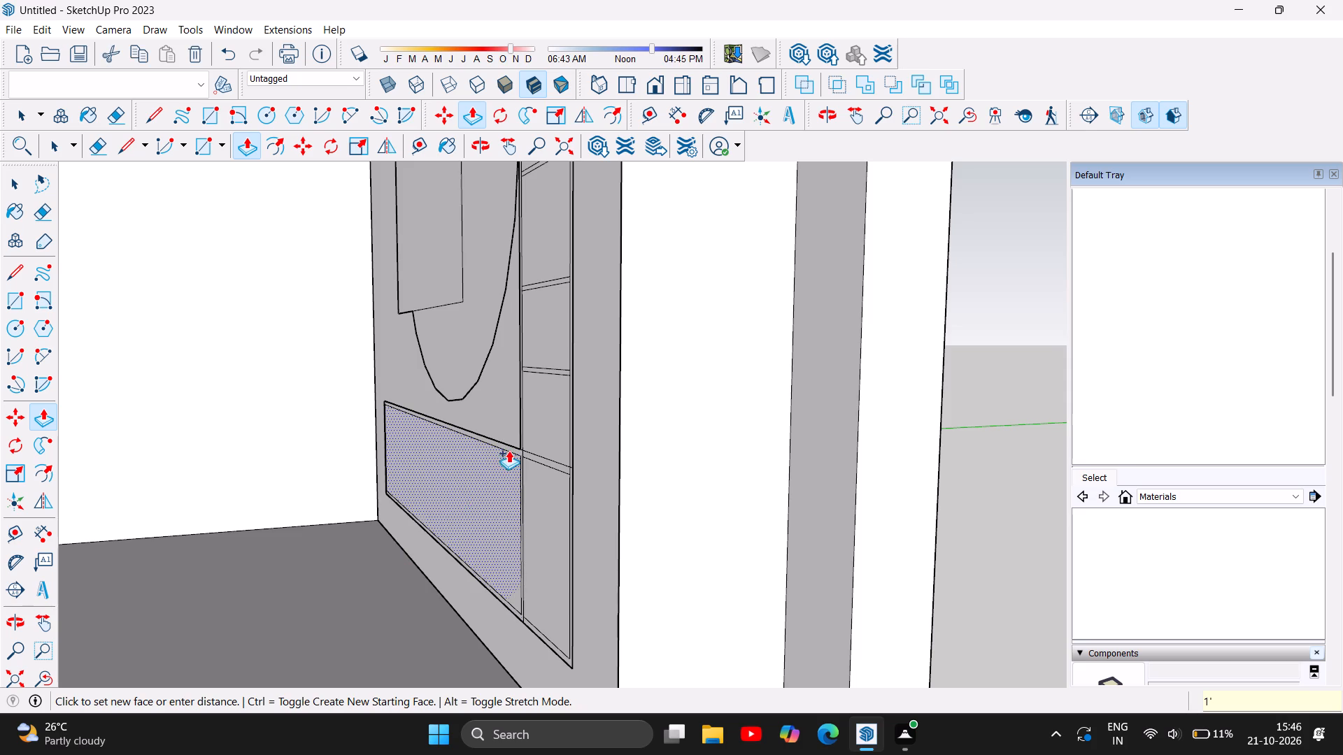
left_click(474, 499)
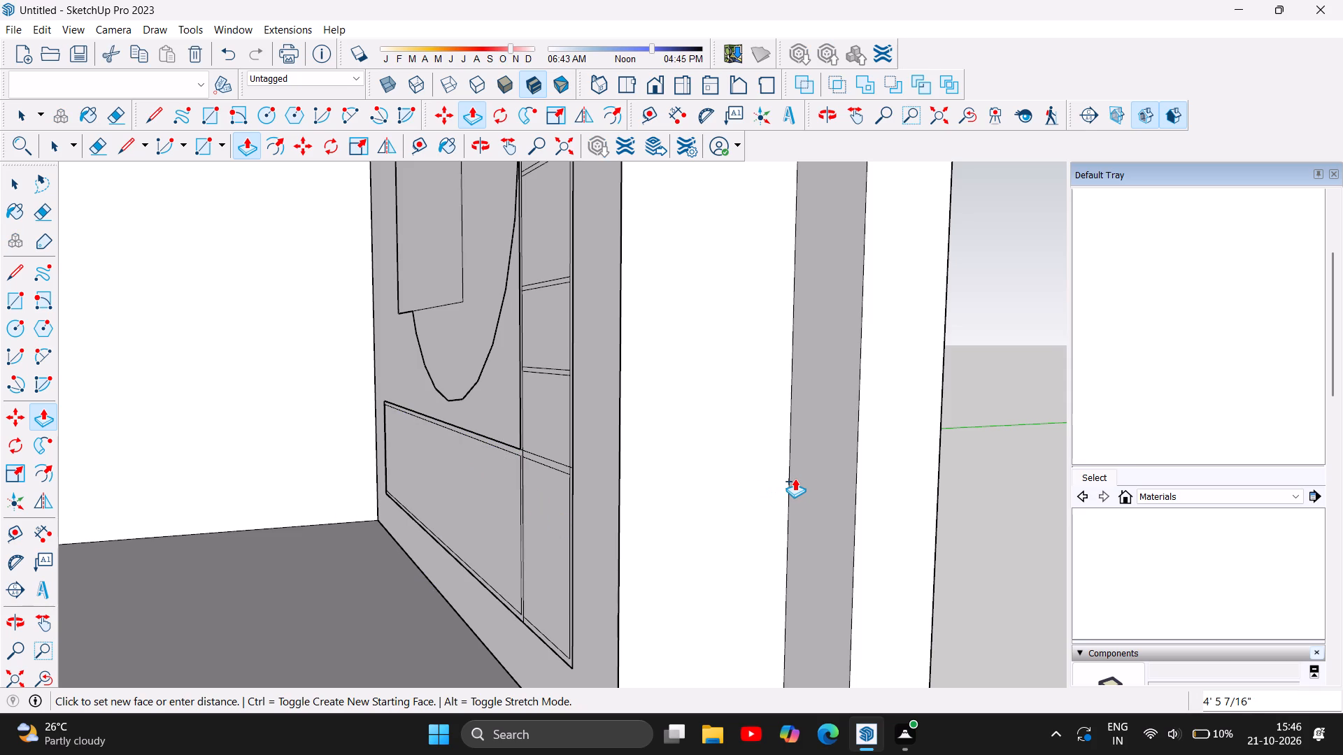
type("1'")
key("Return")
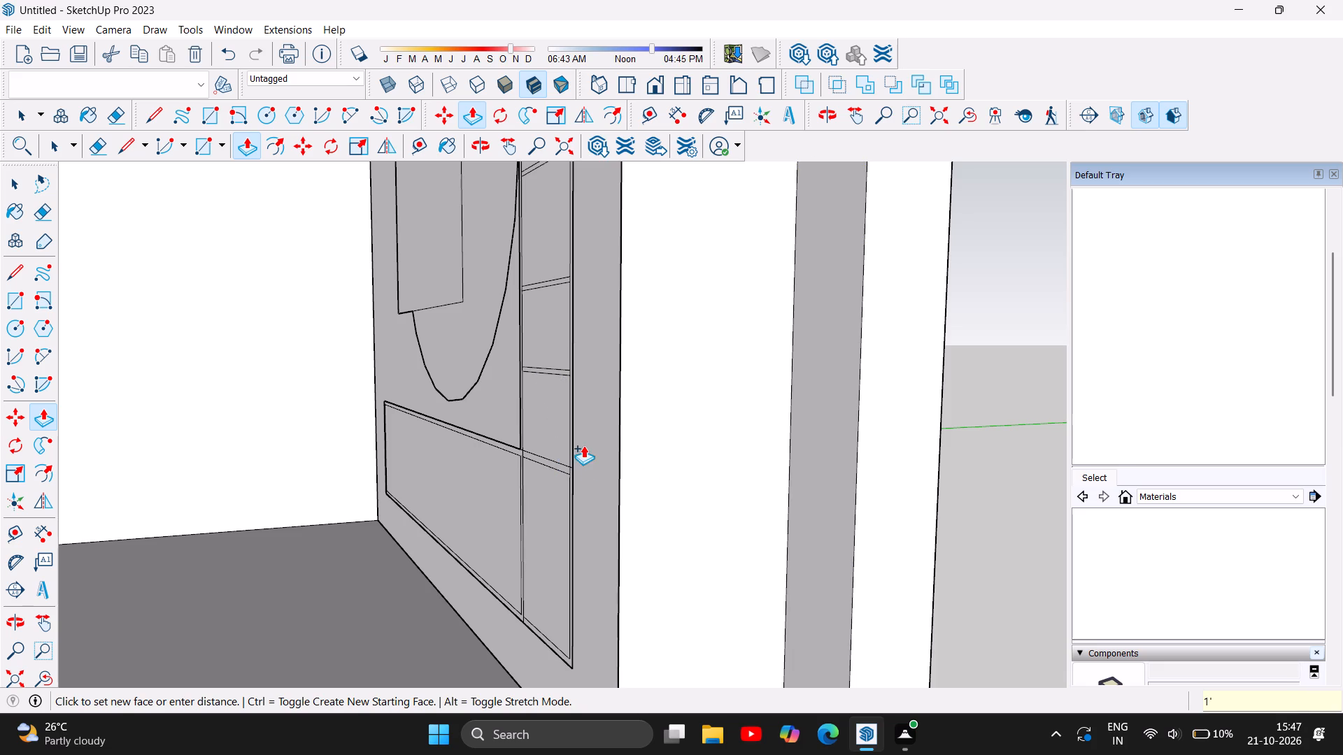
Examine the far-wall unit's panel, shelving and lower rectangle from both sides and from above.
scroll(714, 507, "down", 6)
scroll(721, 573, "down", 6)
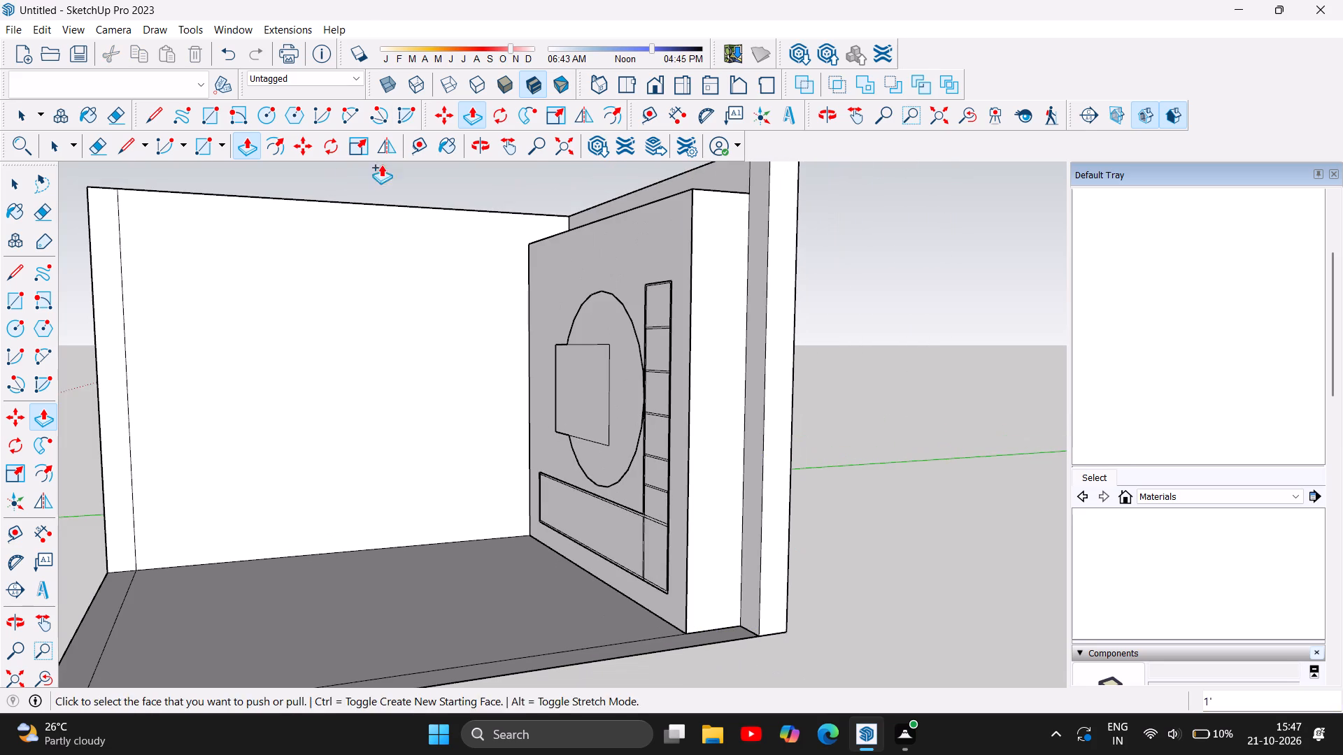
left_click(478, 139)
left_click_drag(482, 517, 794, 603)
scroll(476, 329, "up", 5)
scroll(448, 547, "down", 6)
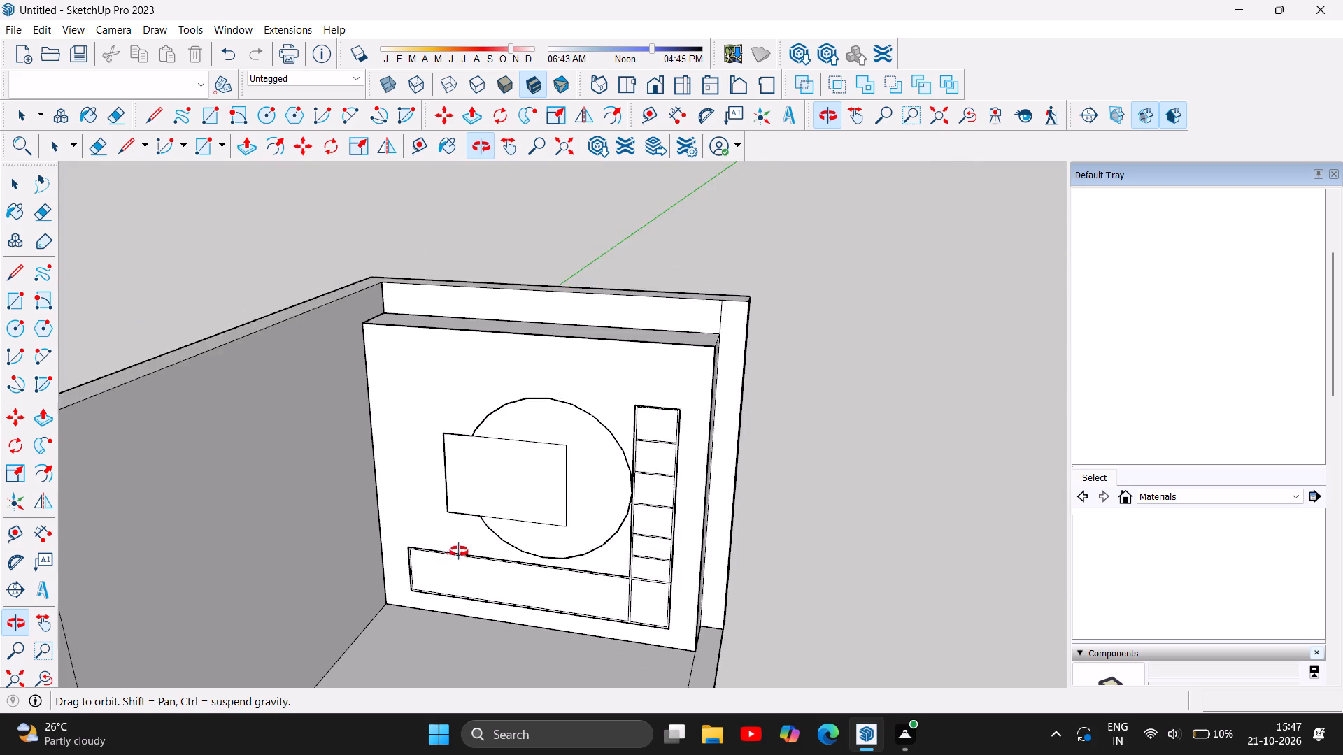
scroll(460, 551, "down", 7)
left_click_drag(551, 470, 275, 577)
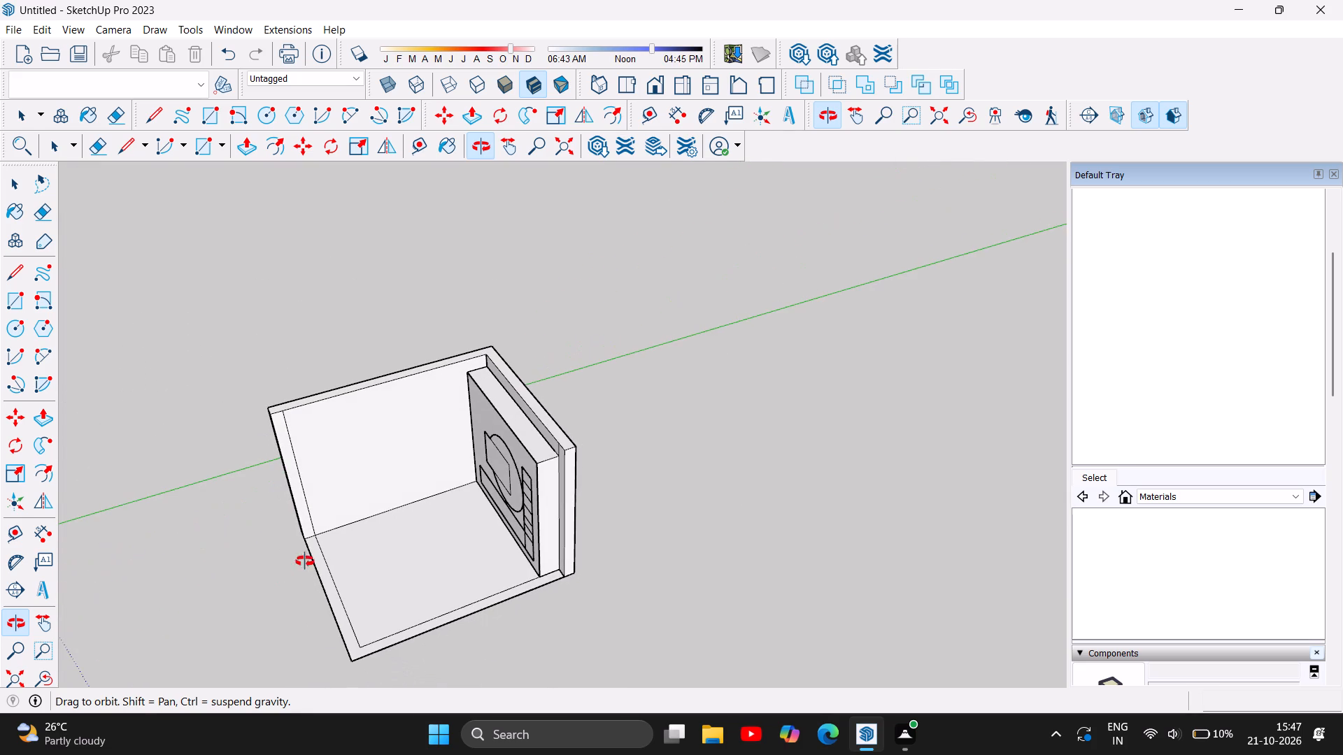
scroll(618, 491, "up", 6)
scroll(430, 573, "up", 5)
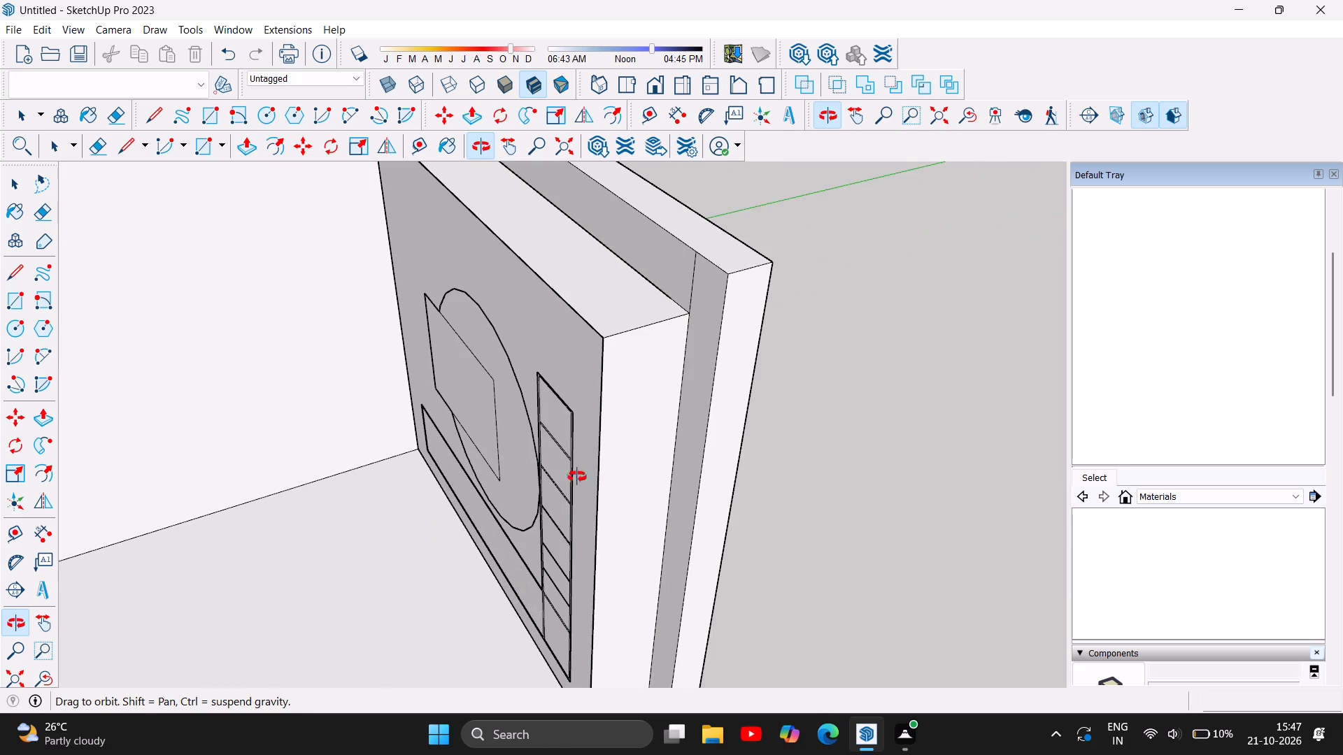
scroll(565, 463, "up", 4)
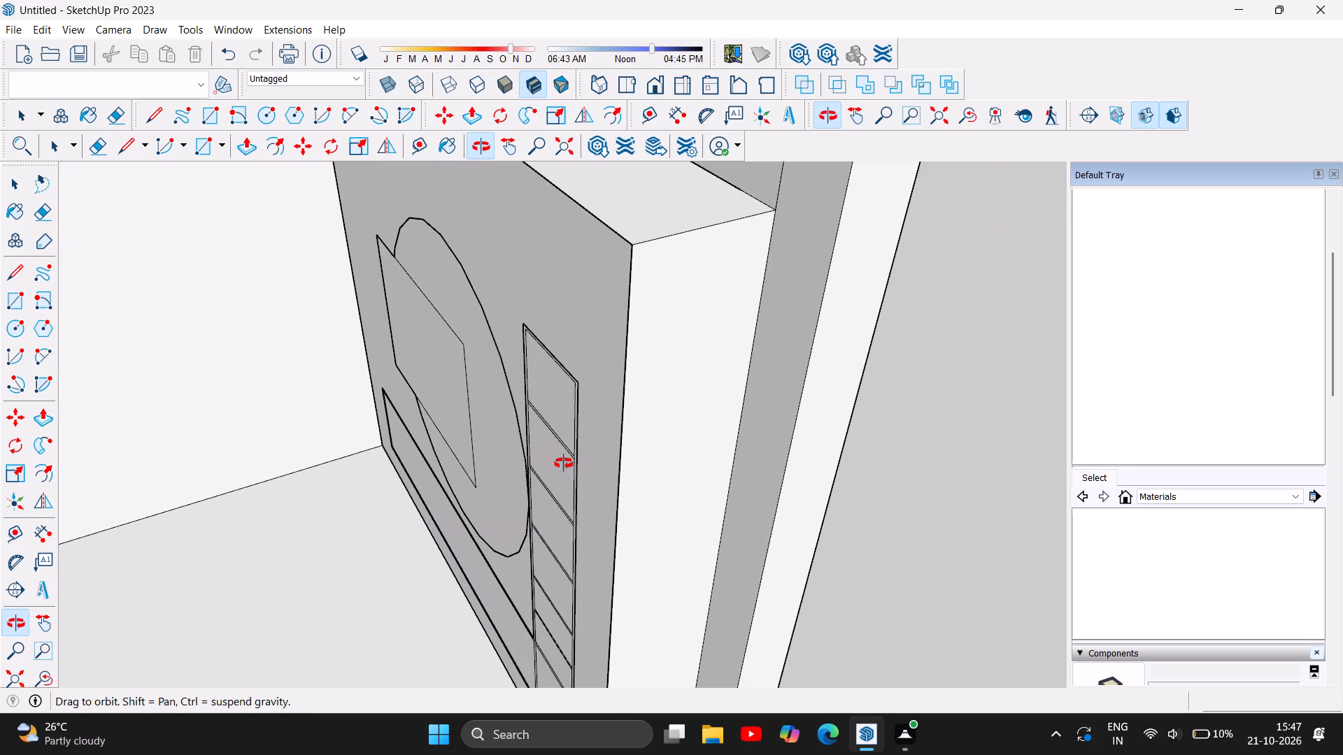
scroll(564, 463, "down", 9)
left_click_drag(482, 577, 678, 477)
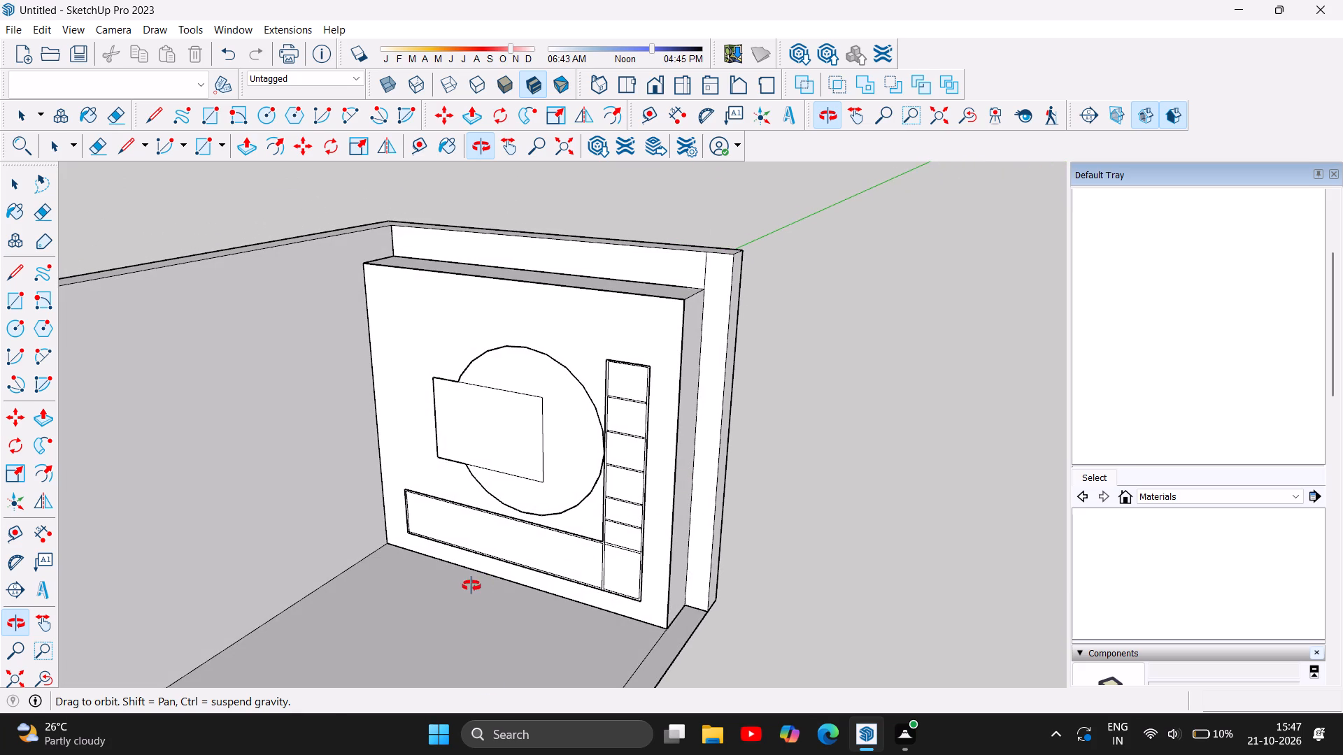
left_click_drag(467, 584, 641, 580)
scroll(420, 614, "up", 4)
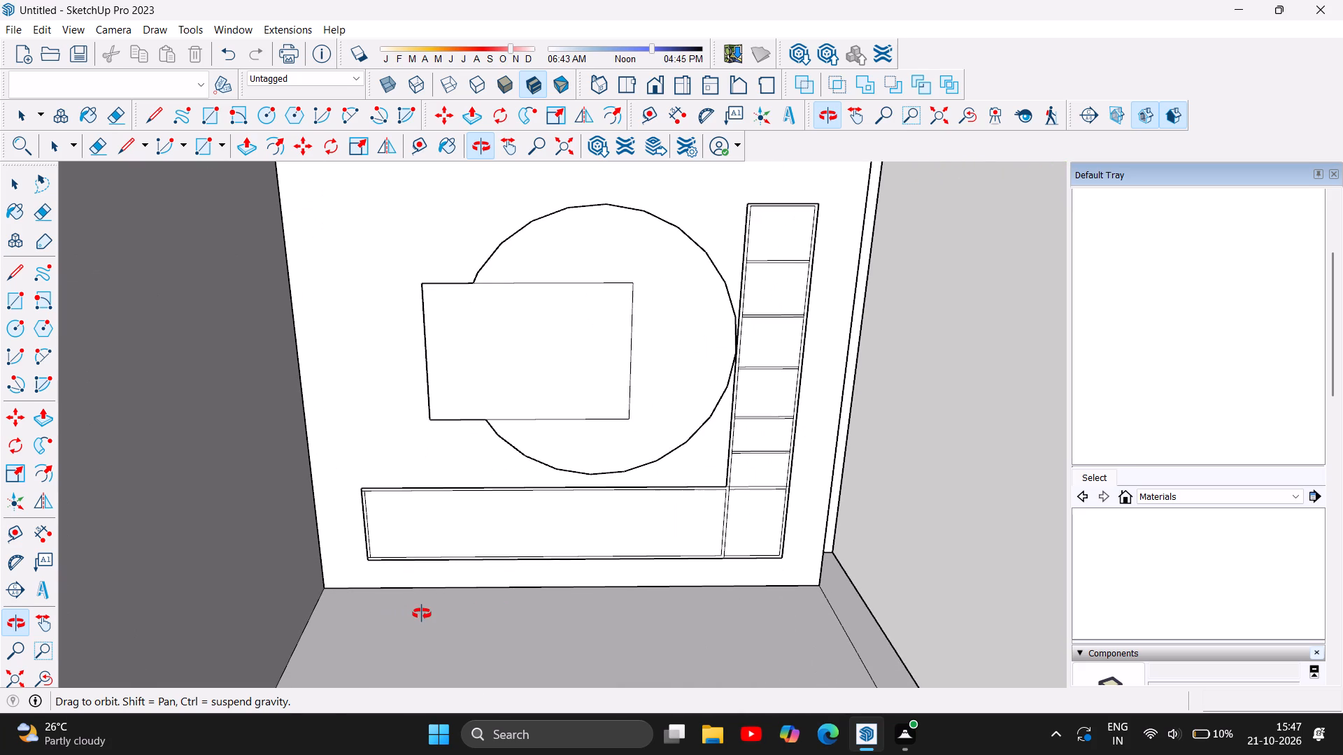
scroll(500, 610, "down", 5)
scroll(493, 615, "up", 2)
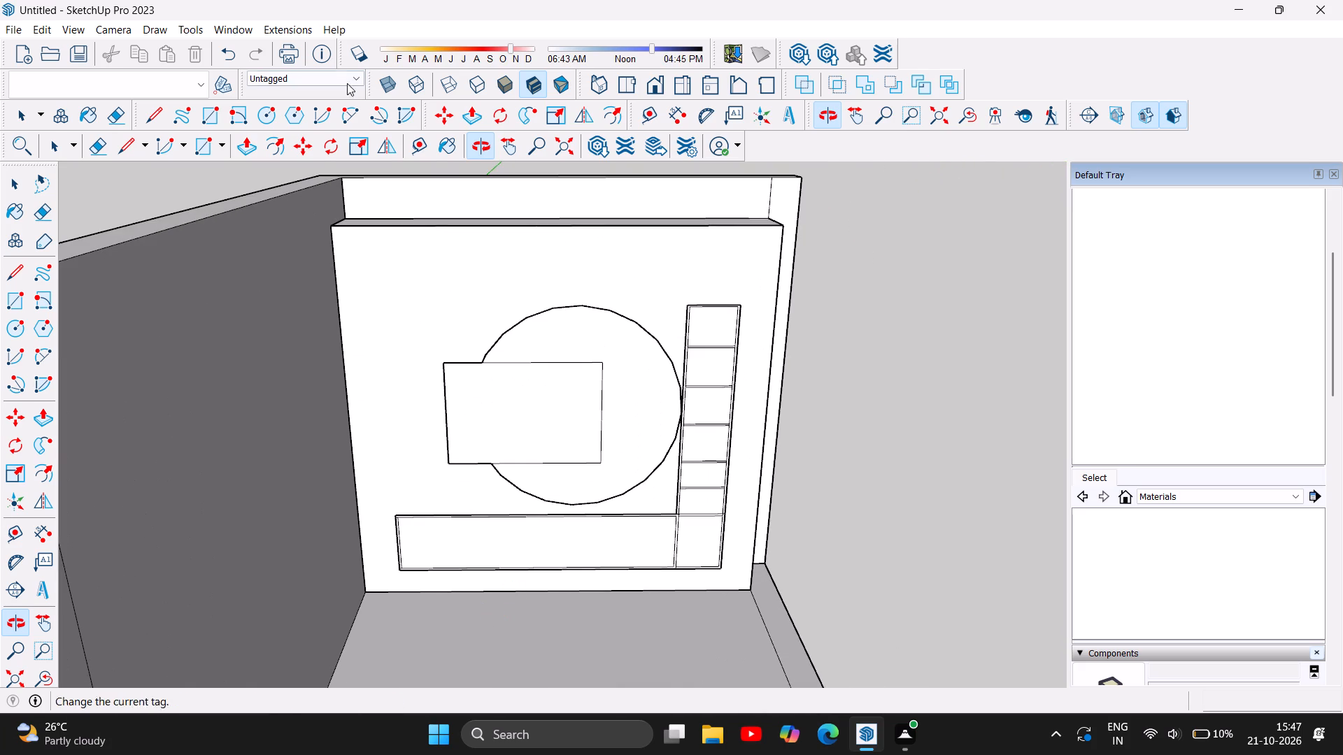
Push the panel face surrounding the circle and L-shaped shelving back about 2' 2 5/8", flush with the far wall.
left_click(246, 153)
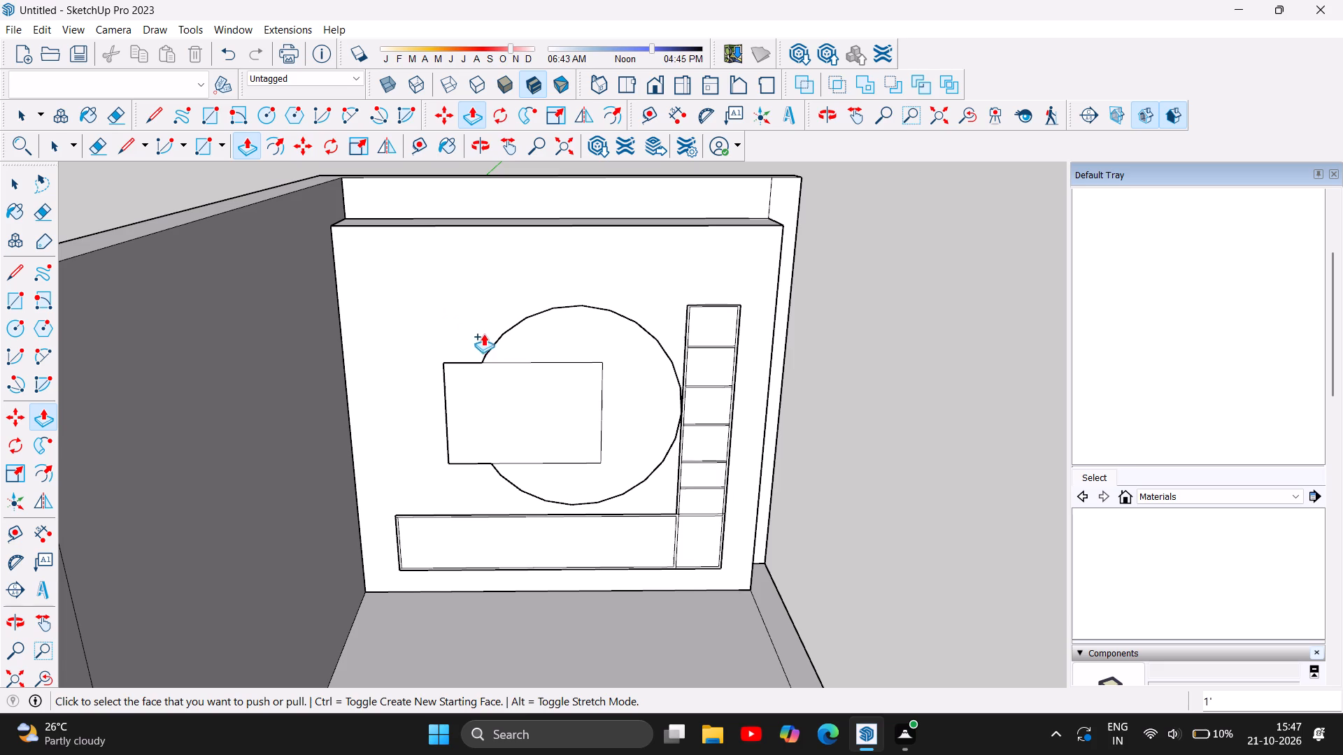
left_click(399, 327)
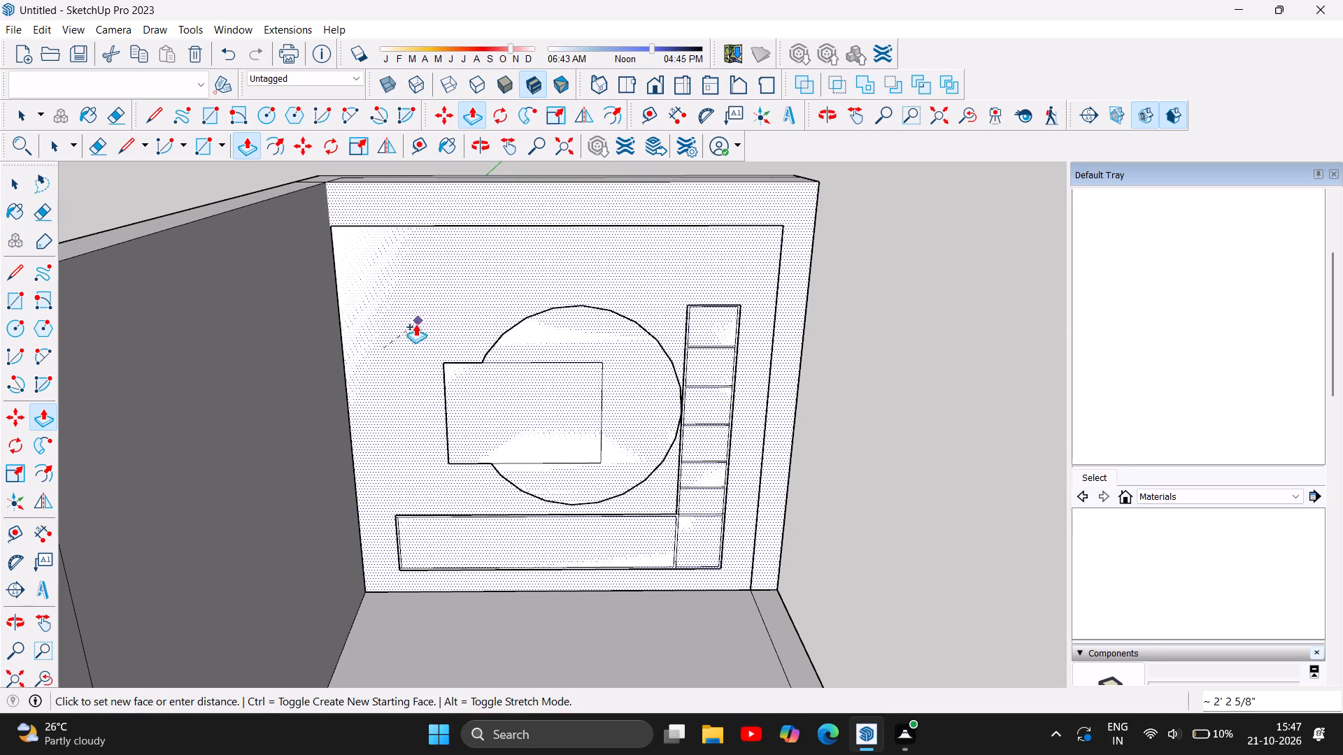
left_click(465, 261)
scroll(667, 384, "down", 9)
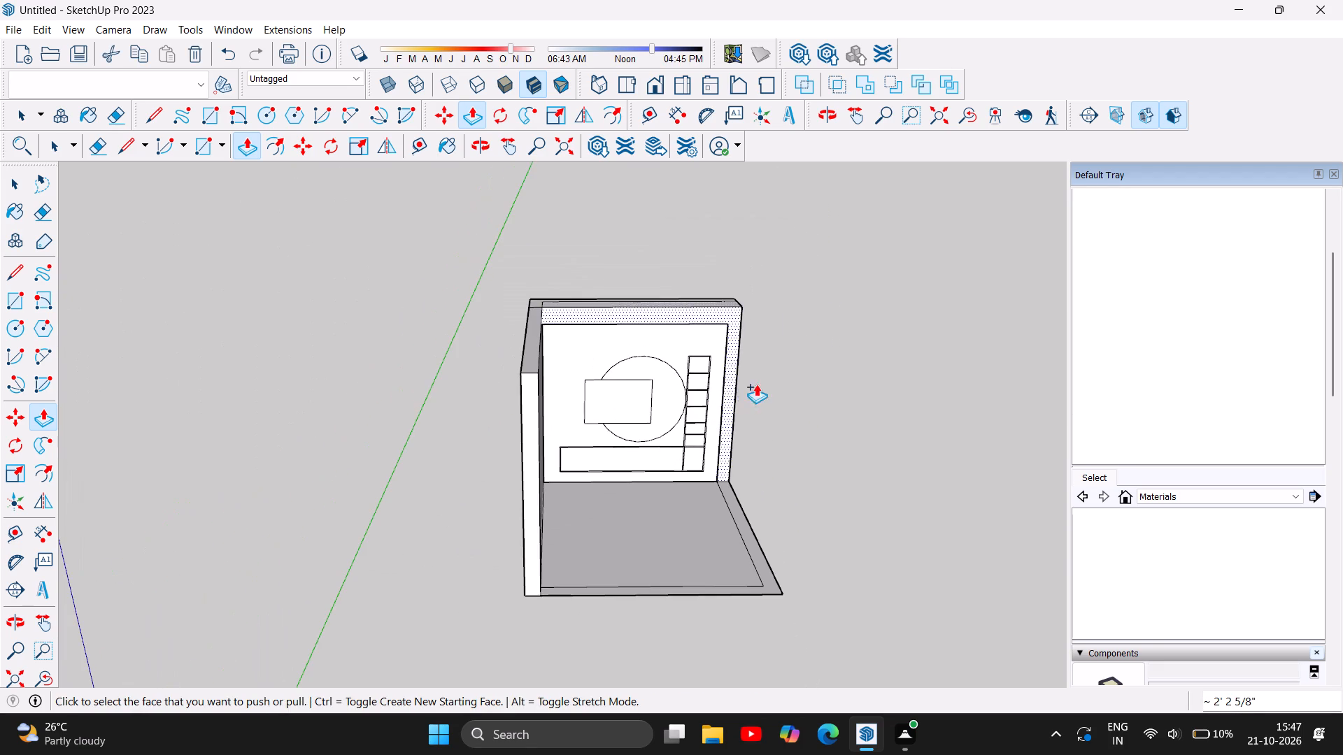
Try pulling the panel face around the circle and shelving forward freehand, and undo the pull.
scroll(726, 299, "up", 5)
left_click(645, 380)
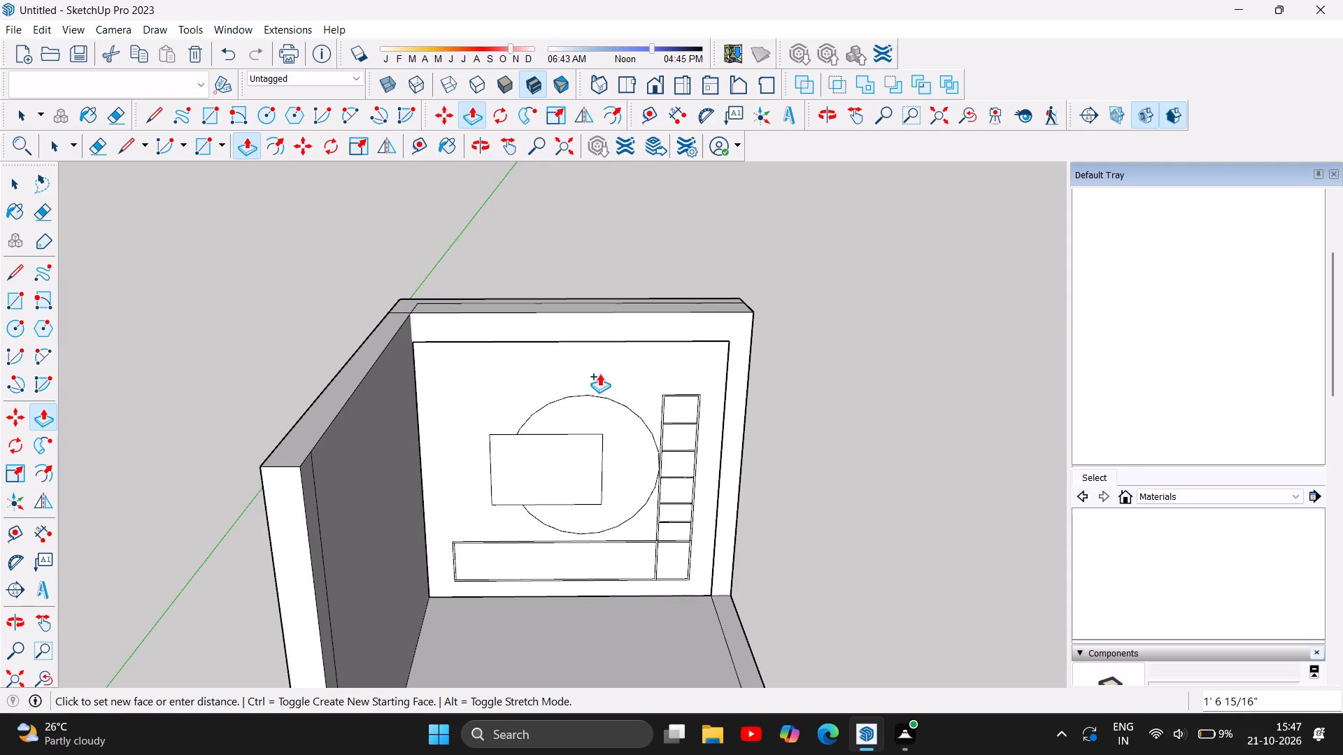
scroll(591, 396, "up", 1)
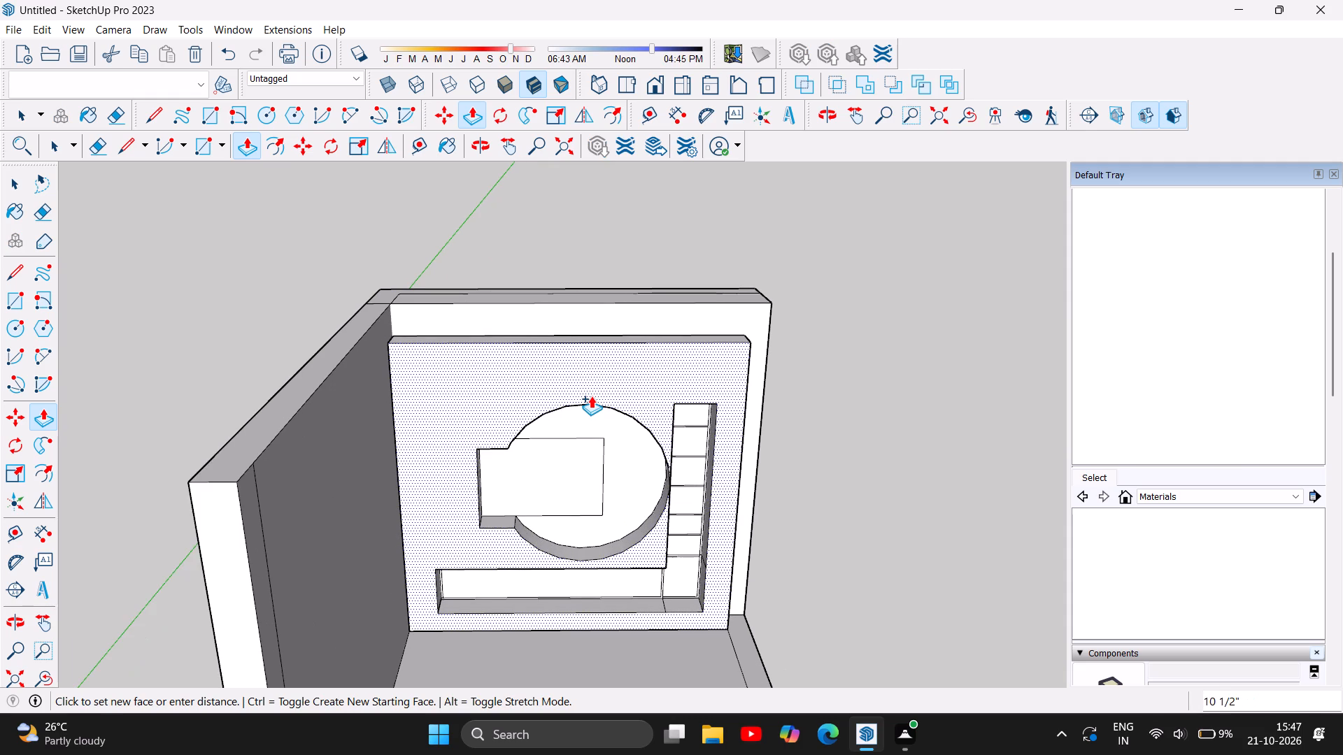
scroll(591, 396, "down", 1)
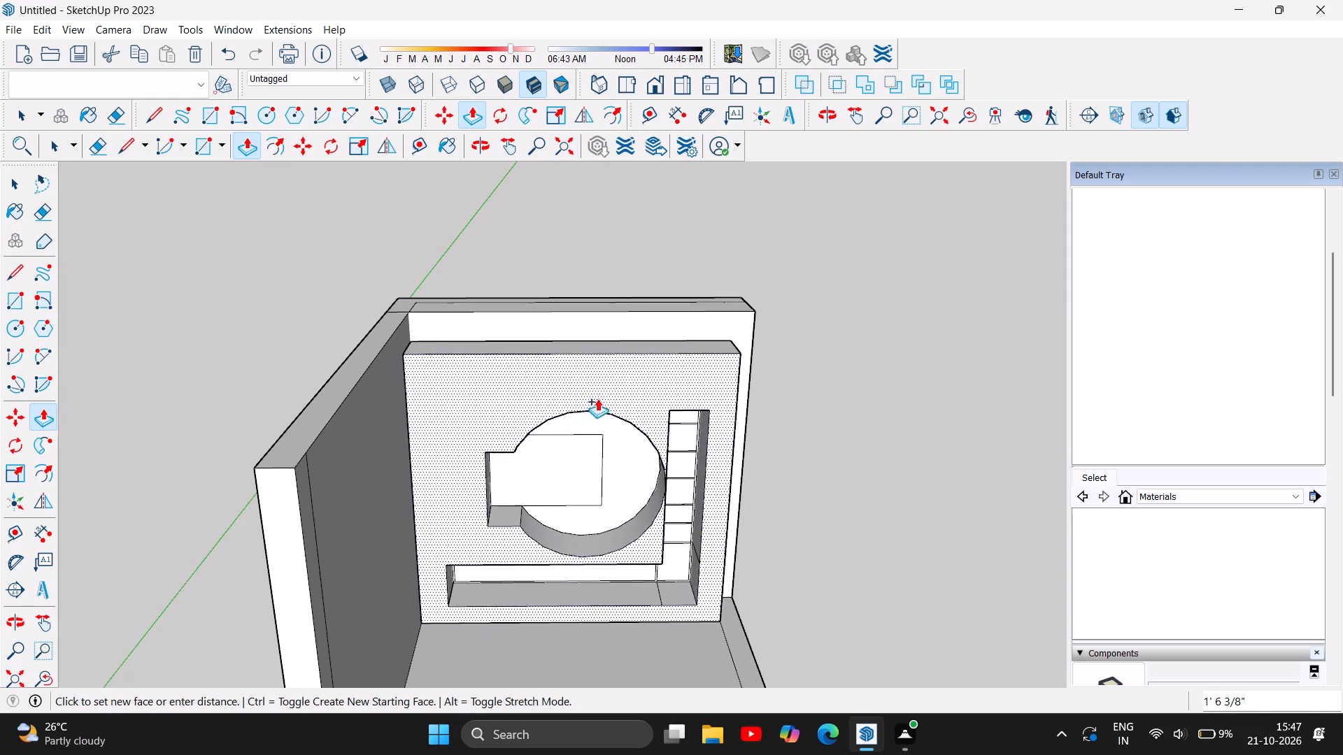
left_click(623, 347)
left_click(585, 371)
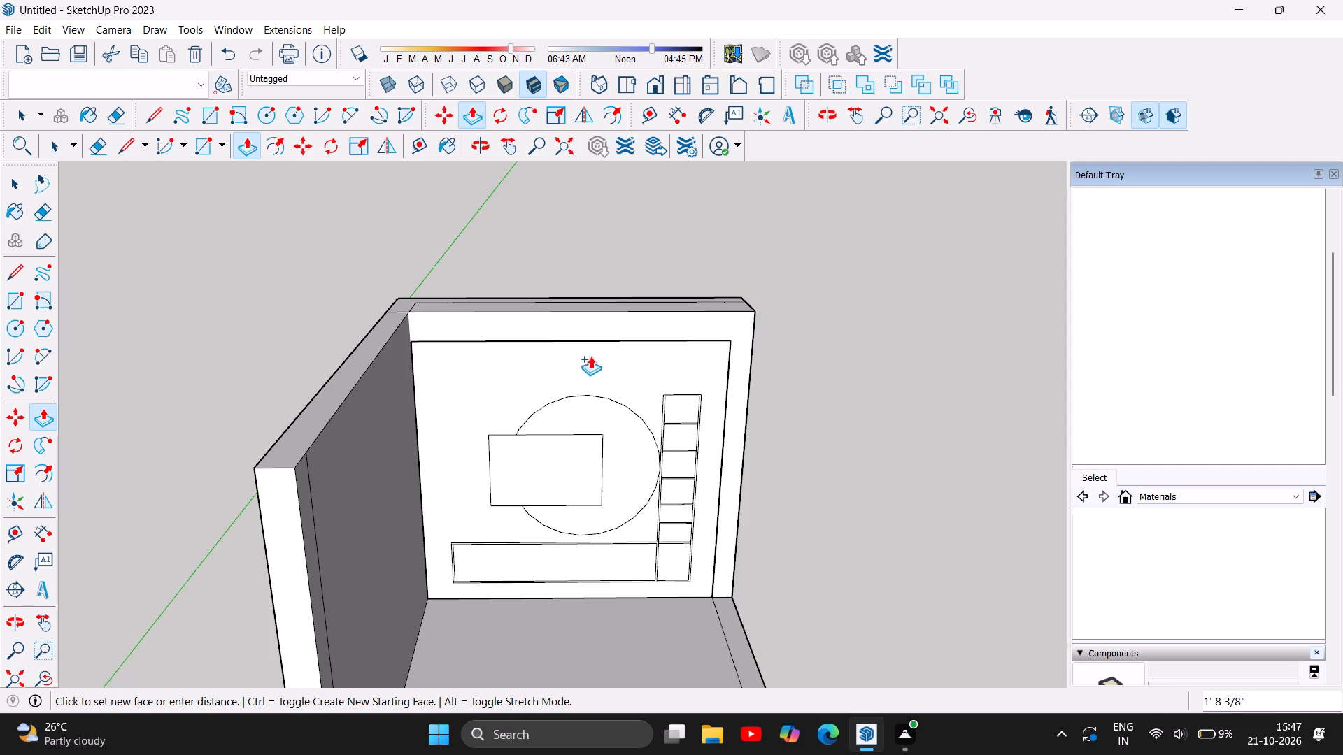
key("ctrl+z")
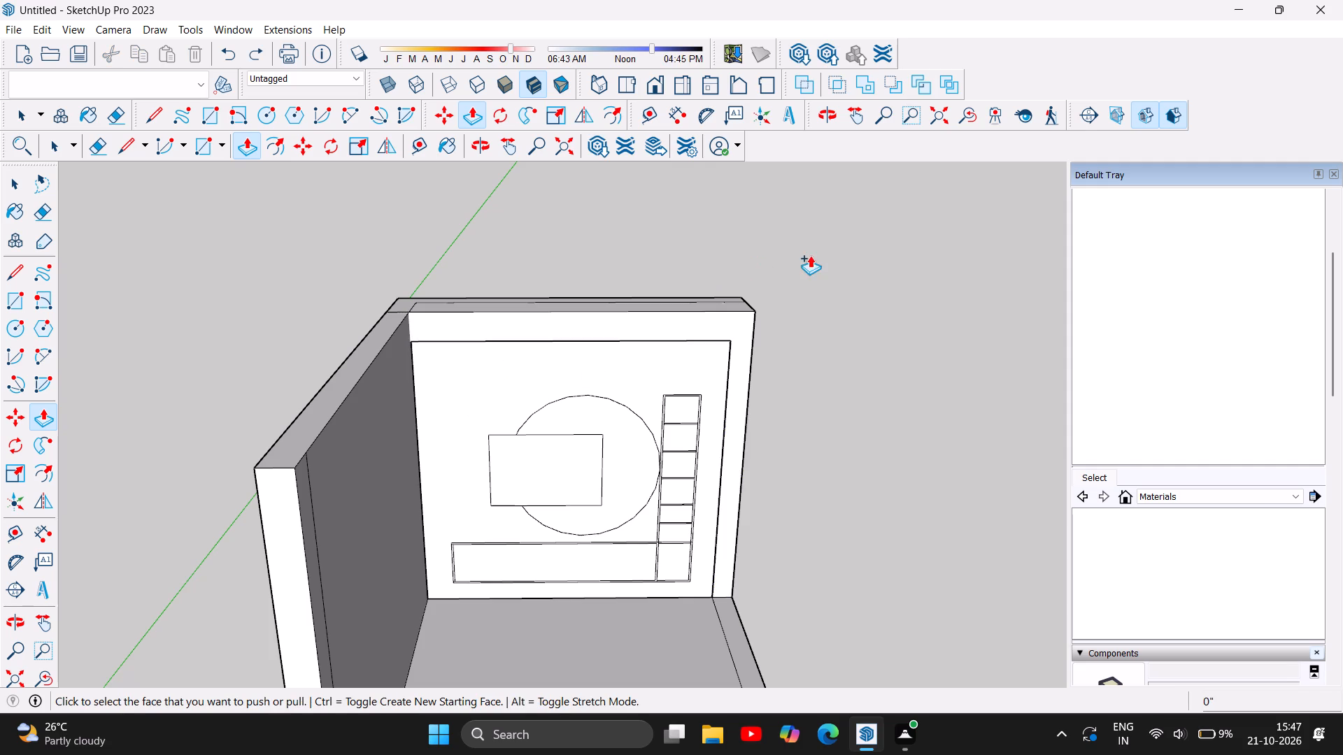
Extrude the panel face surrounding the rectangle-and-circle shape and the L-shaped shelving forward by 1'.
scroll(846, 372, "up", 5)
scroll(756, 423, "up", 4)
scroll(750, 415, "down", 5)
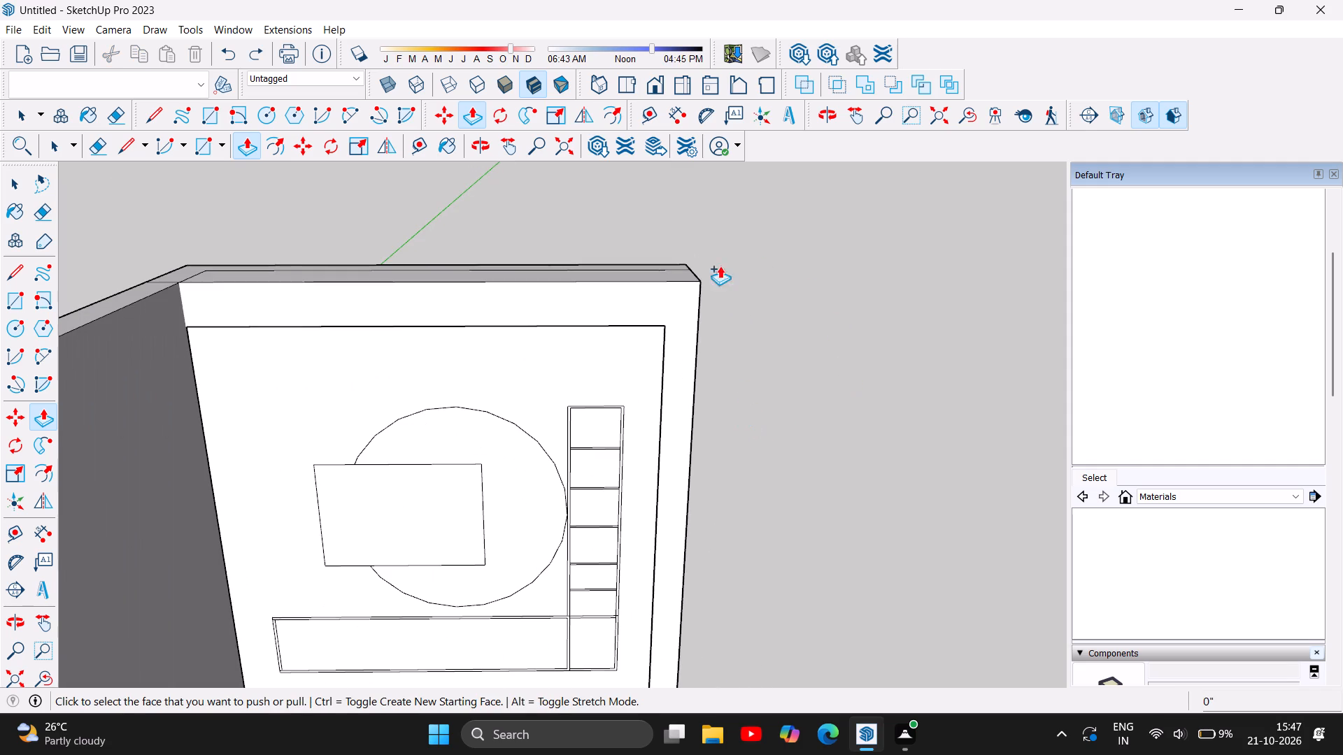
left_click(475, 142)
left_click_drag(821, 363, 630, 302)
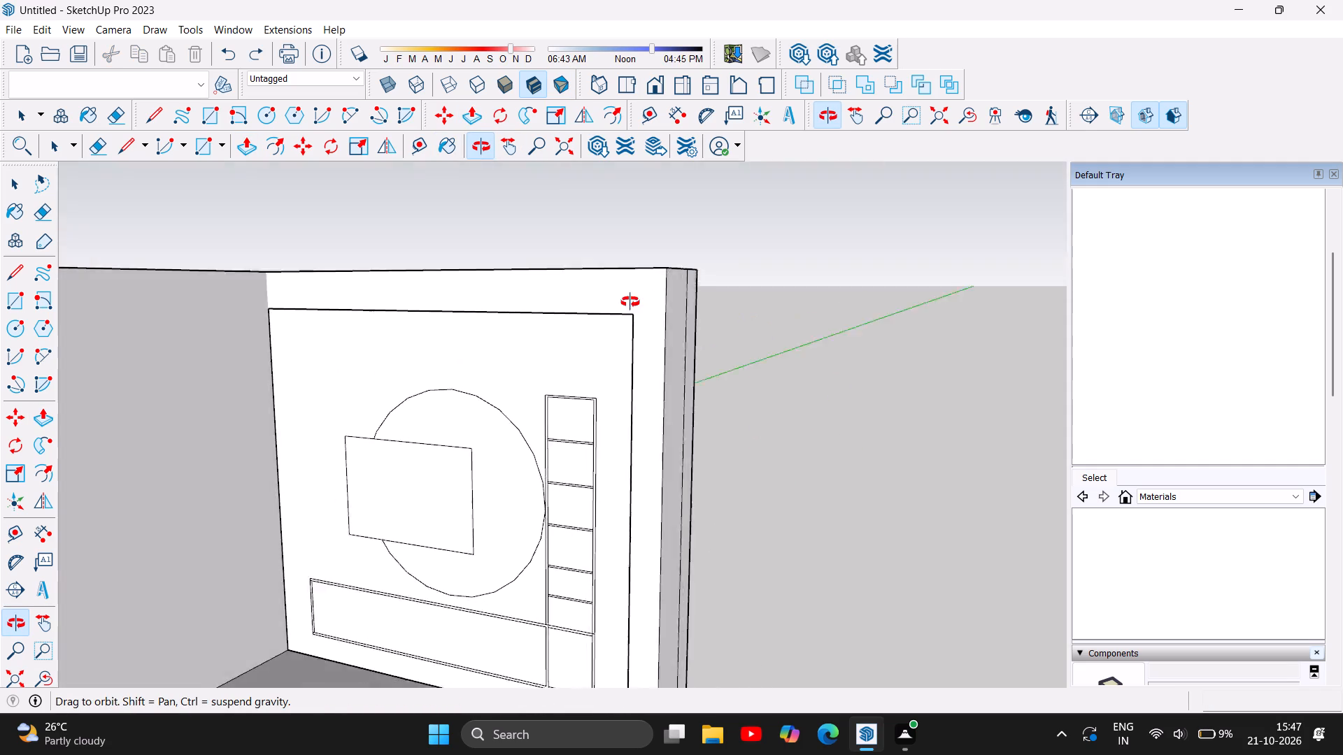
left_click_drag(630, 302, 667, 485)
scroll(460, 646, "up", 3)
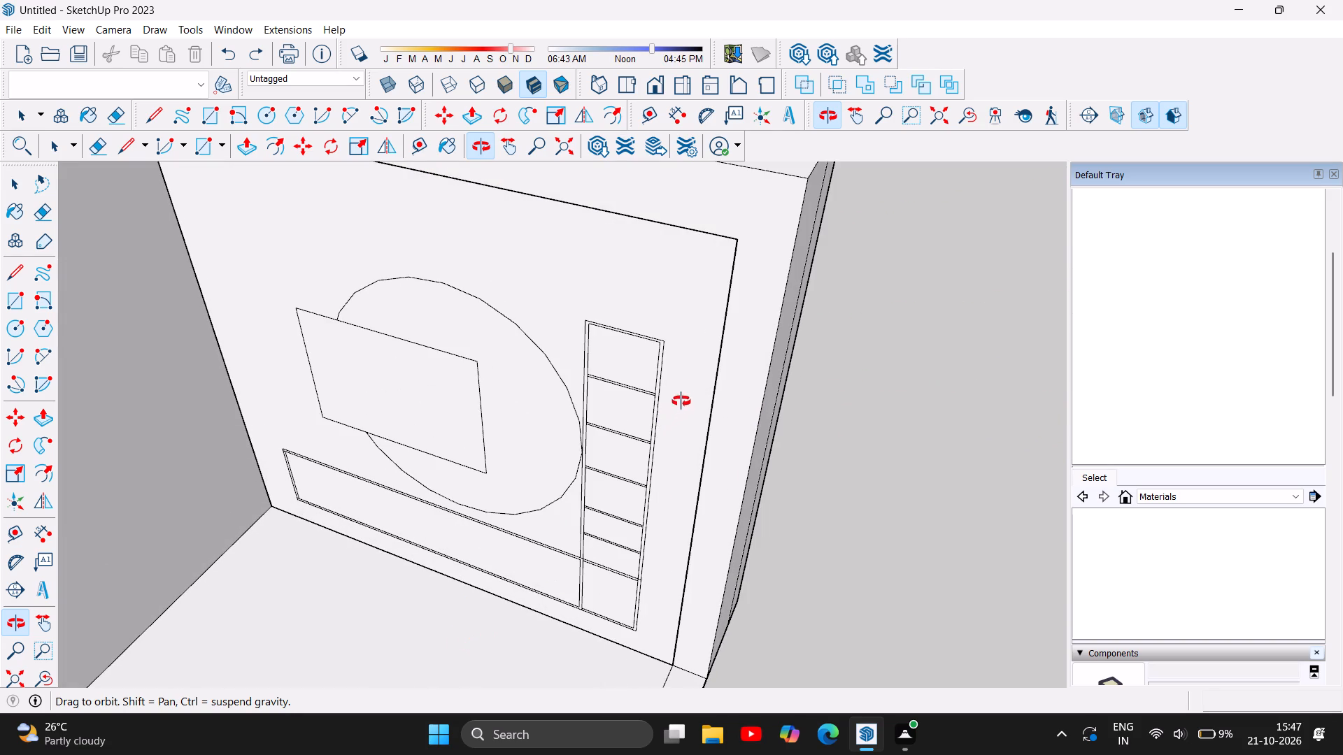
scroll(679, 389, "down", 5)
scroll(704, 515, "down", 10)
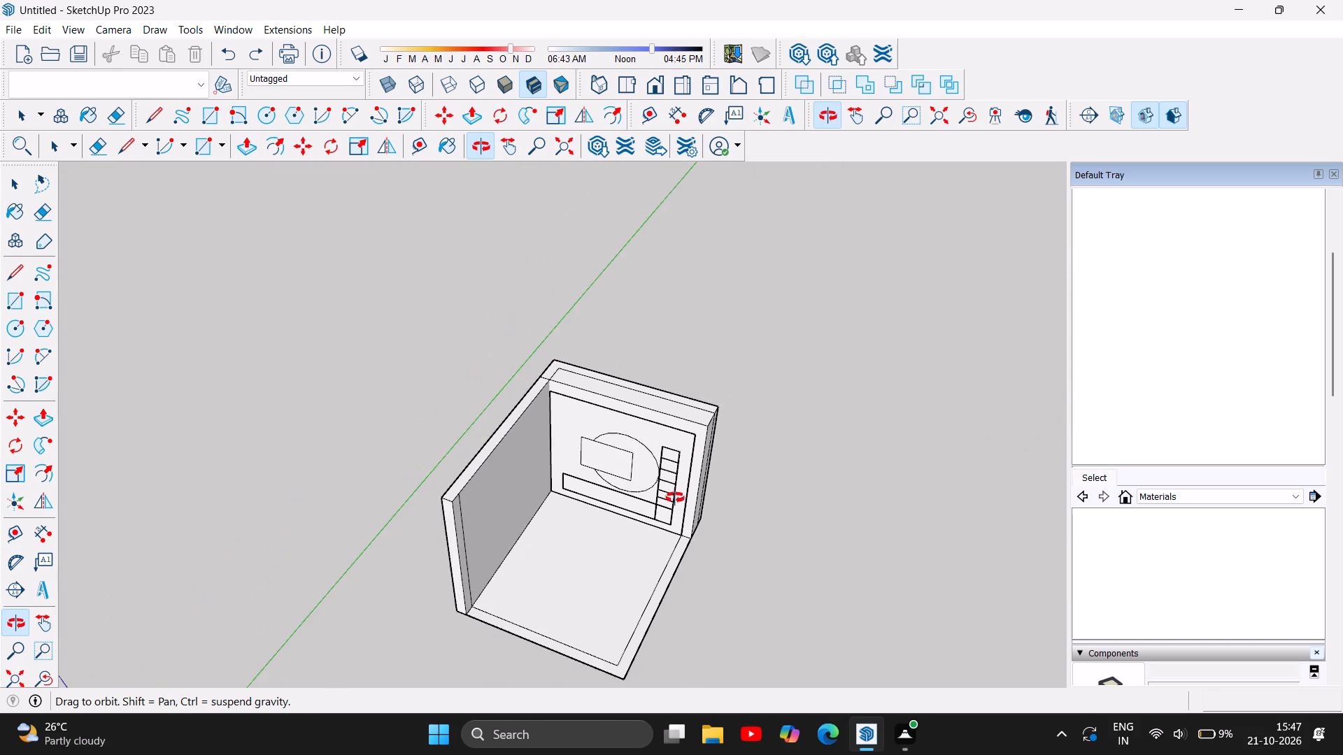
scroll(685, 556, "up", 5)
scroll(694, 461, "up", 4)
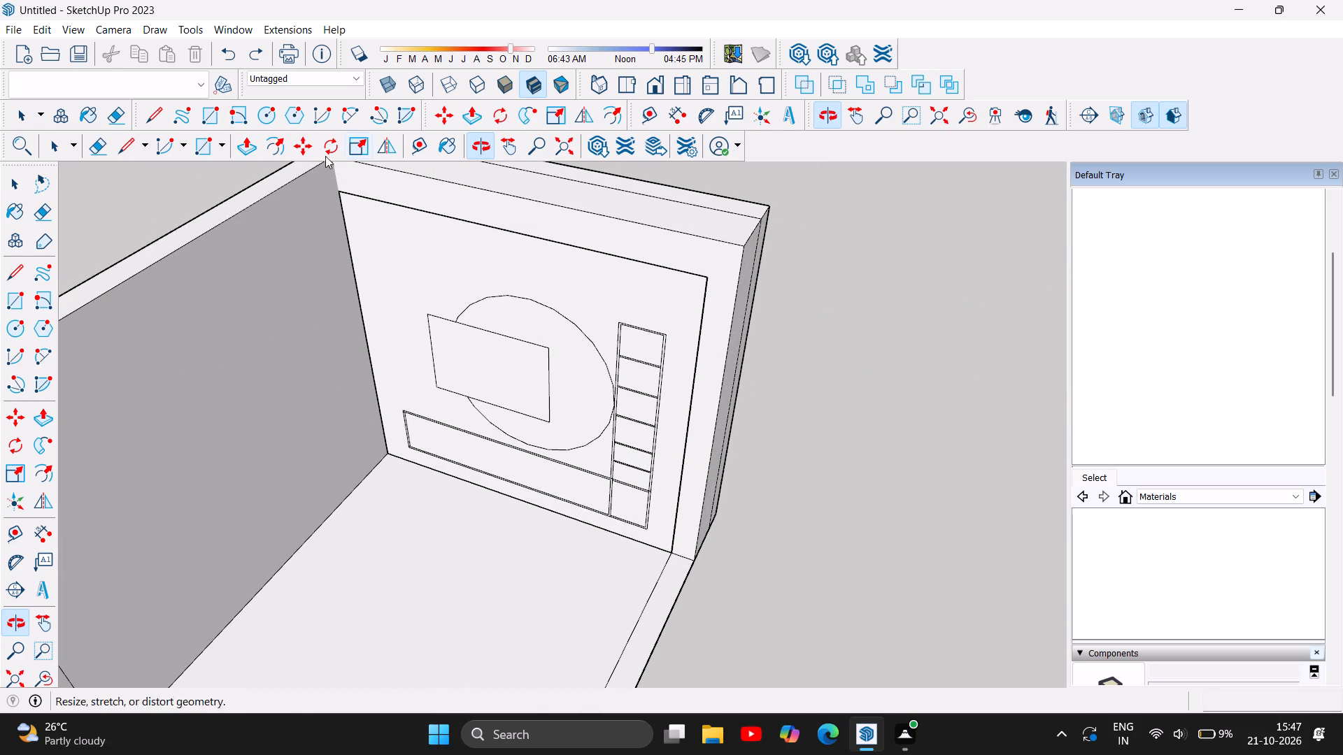
left_click(243, 148)
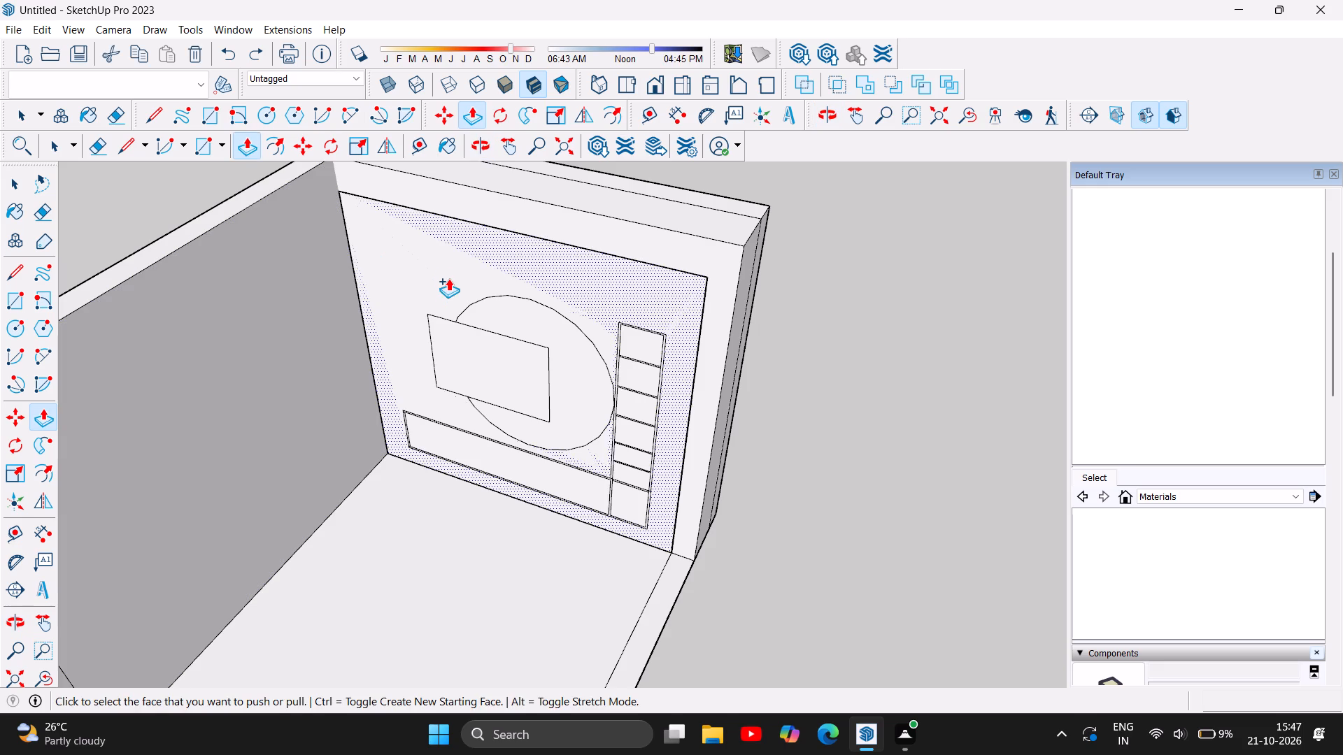
left_click(446, 269)
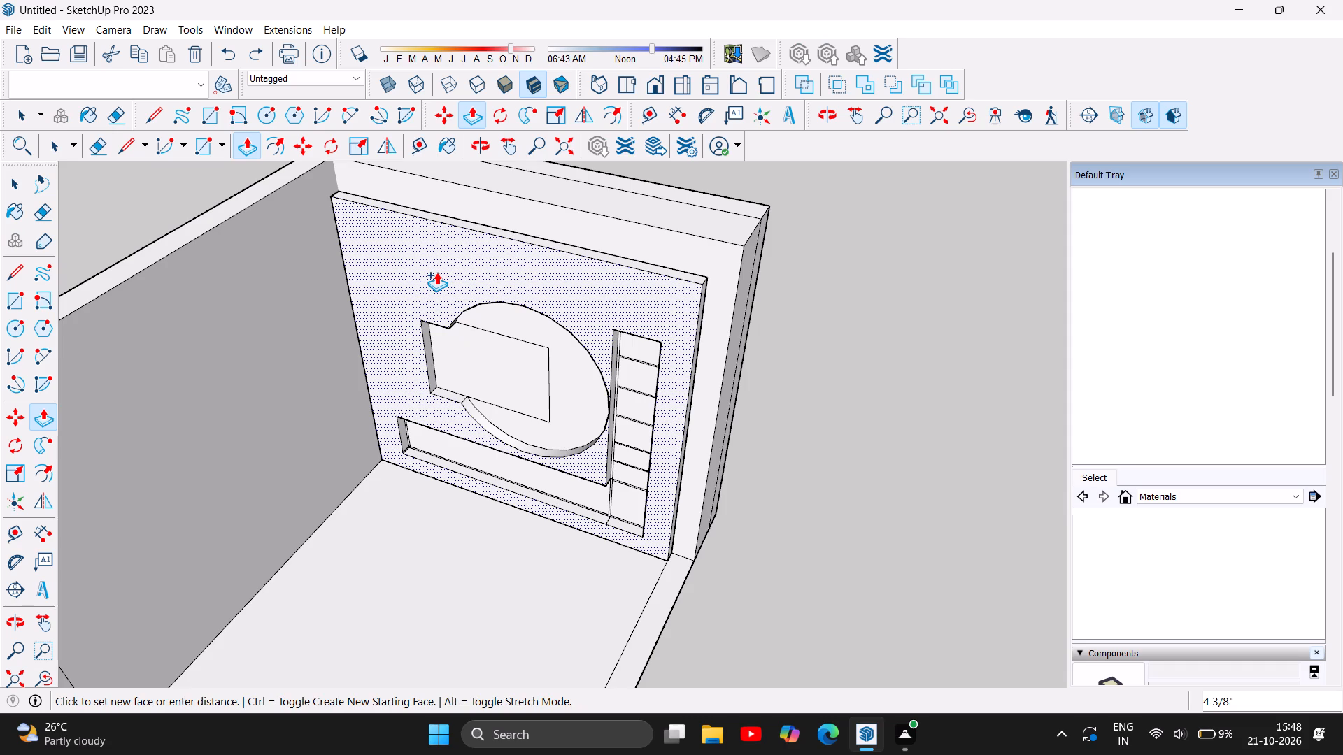
type("1'")
key("Return")
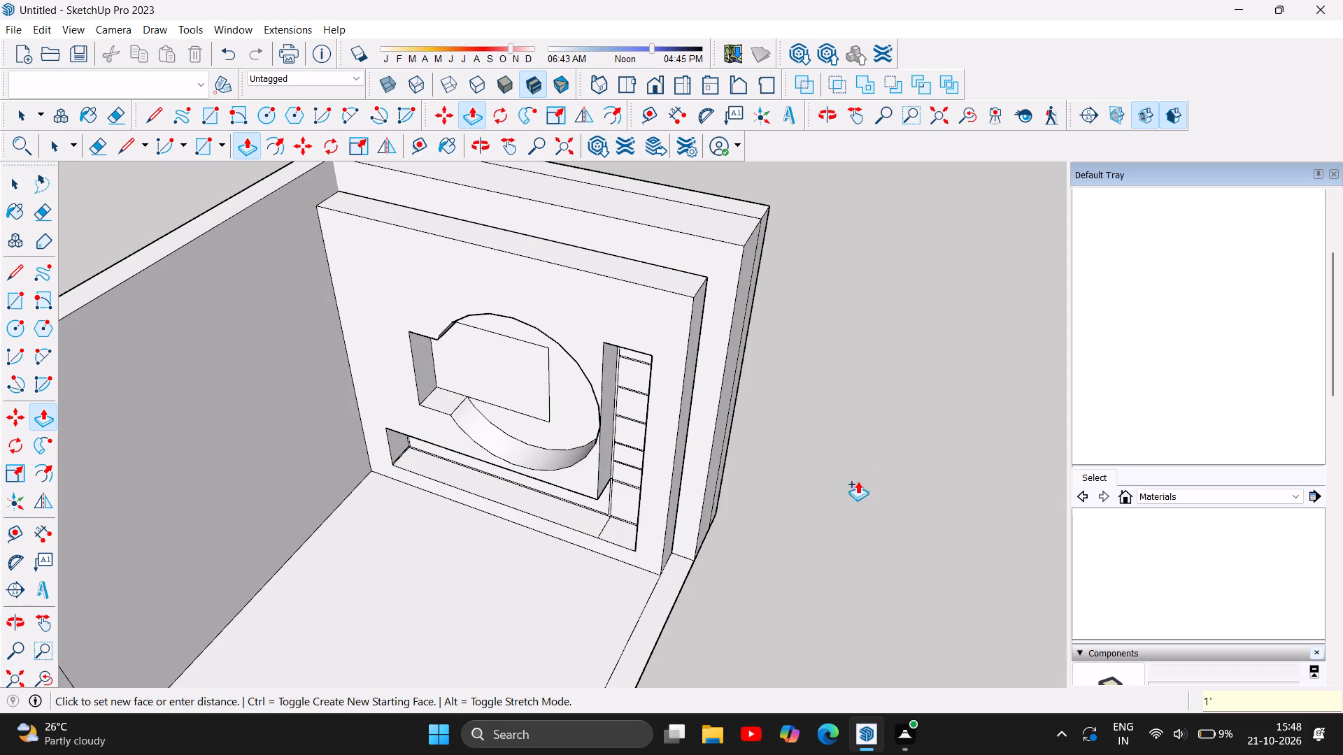
left_click(484, 154)
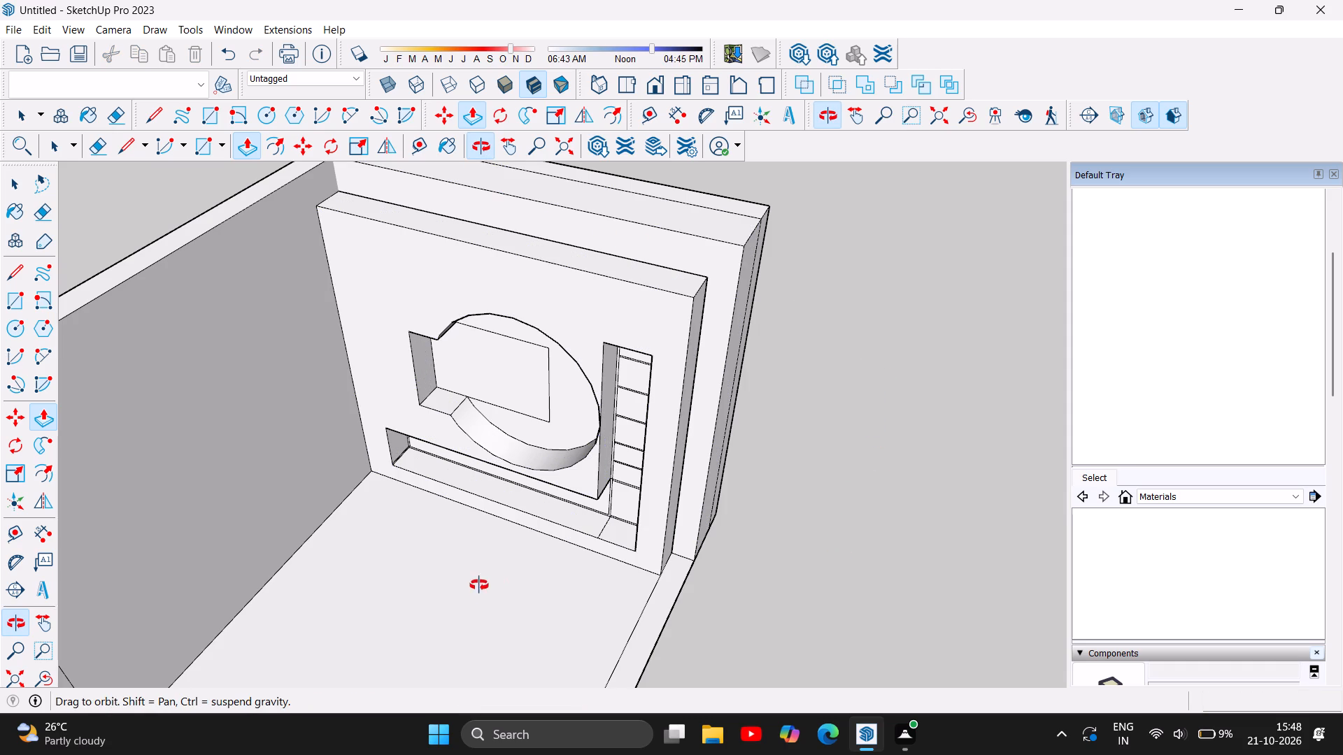
left_click_drag(471, 571, 289, 405)
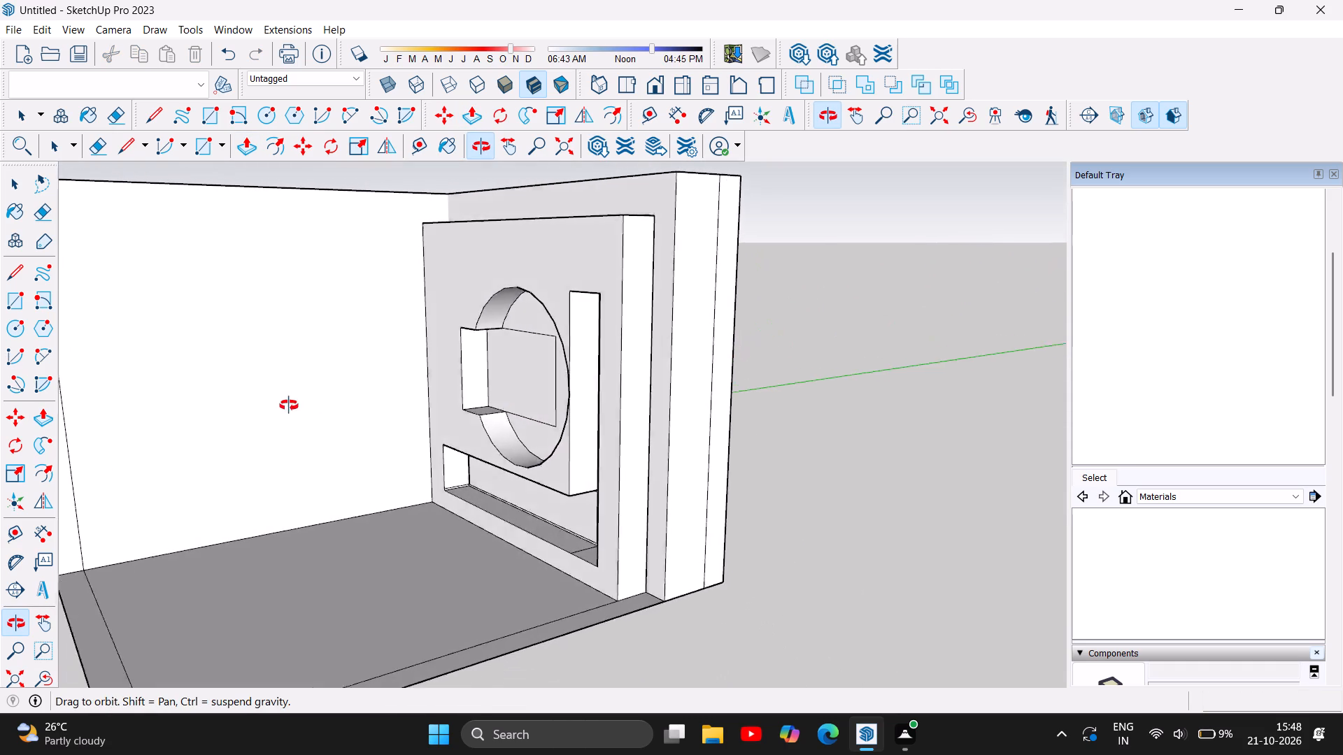
left_click_drag(289, 405, 583, 429)
scroll(772, 391, "down", 2)
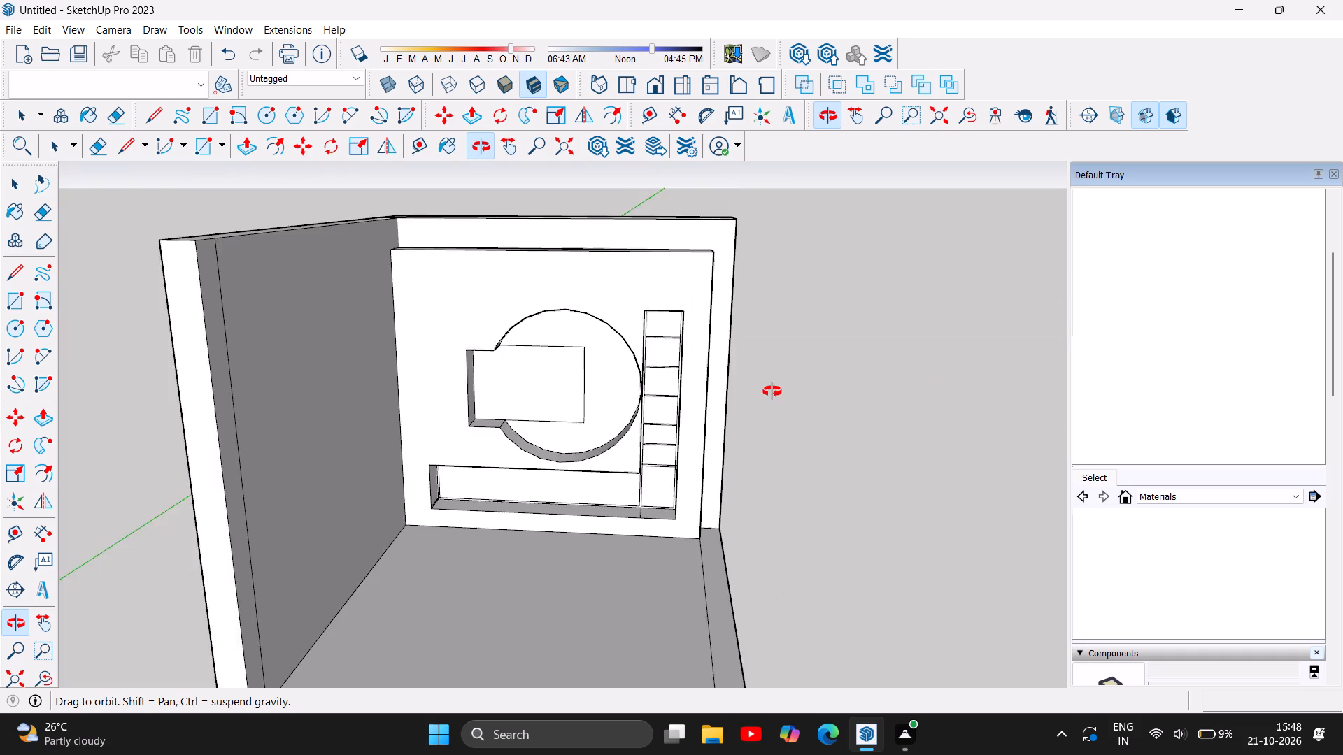
Examine the rectangle-and-circle recess and the L-shaped shelving recess in the far-wall panel from both sides and close up.
scroll(772, 391, "down", 1)
scroll(487, 547, "up", 5)
left_click_drag(573, 531, 632, 473)
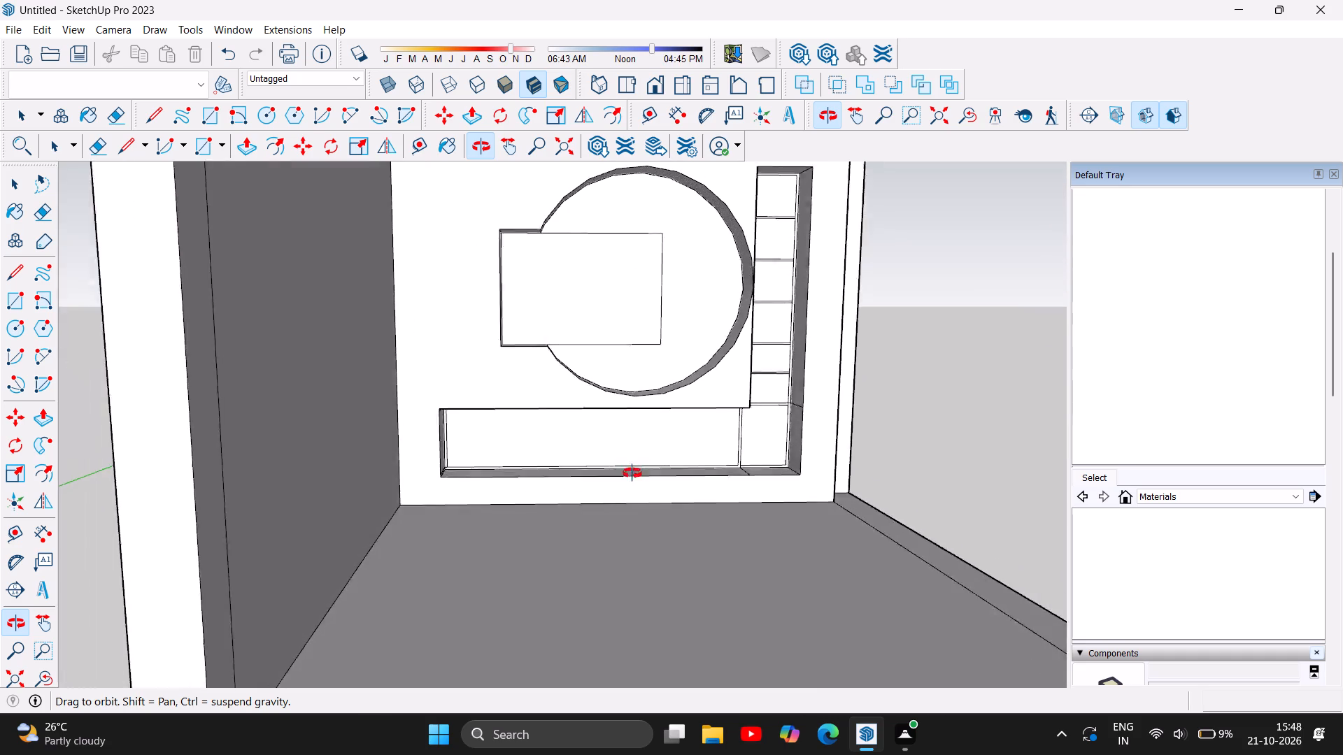
left_click_drag(632, 473, 702, 473)
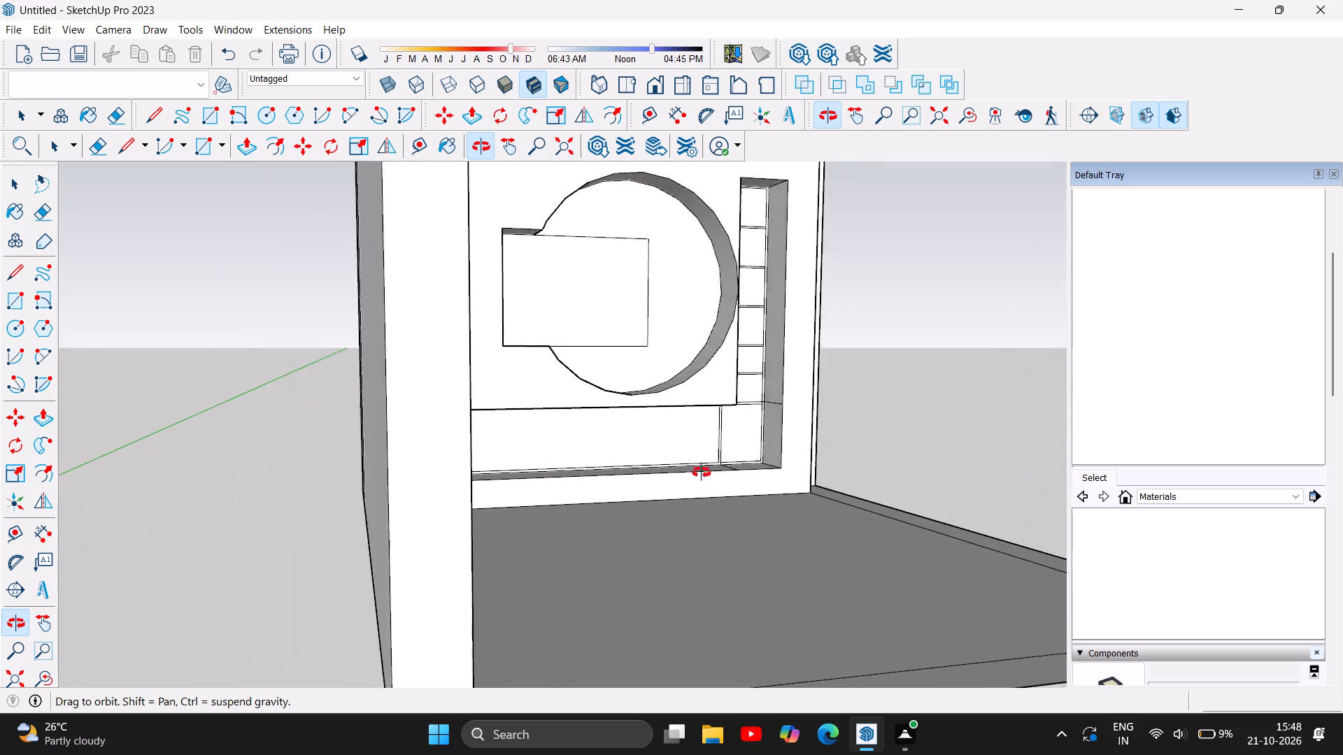
left_click_drag(702, 473, 225, 564)
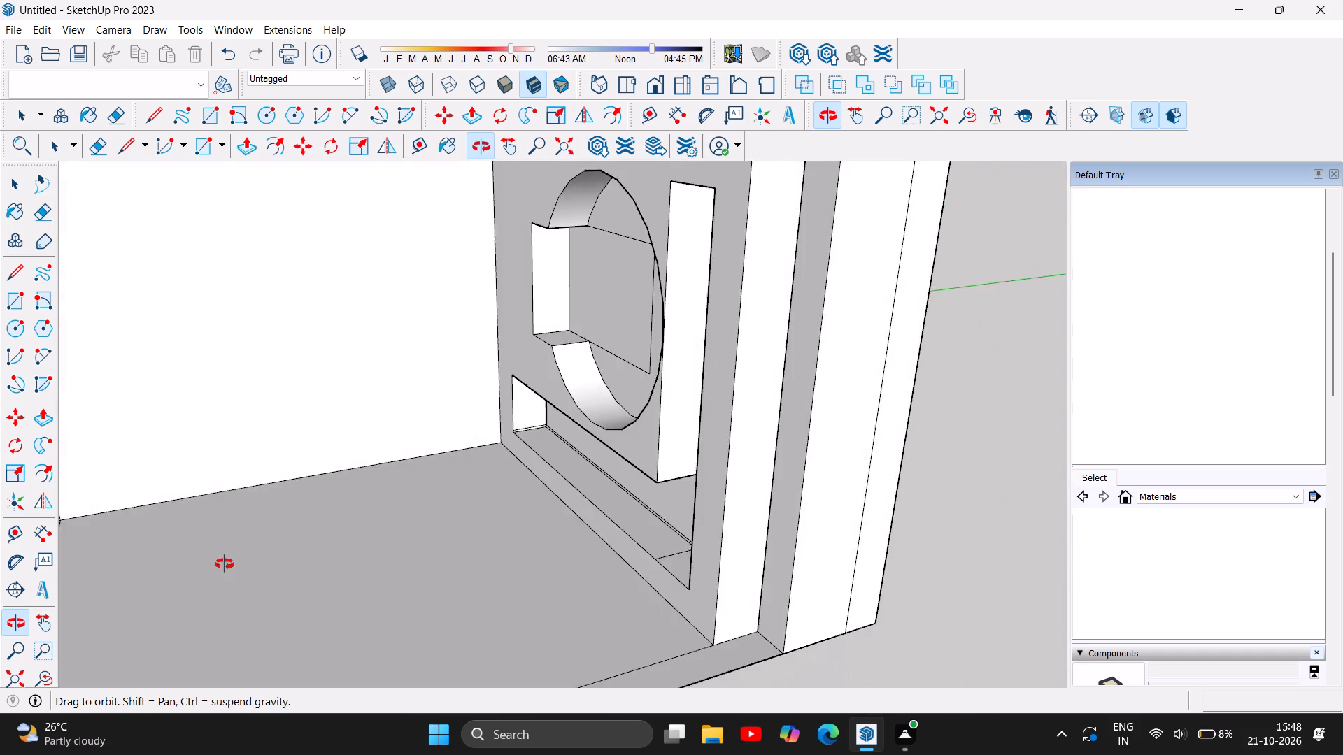
left_click_drag(225, 564, 190, 566)
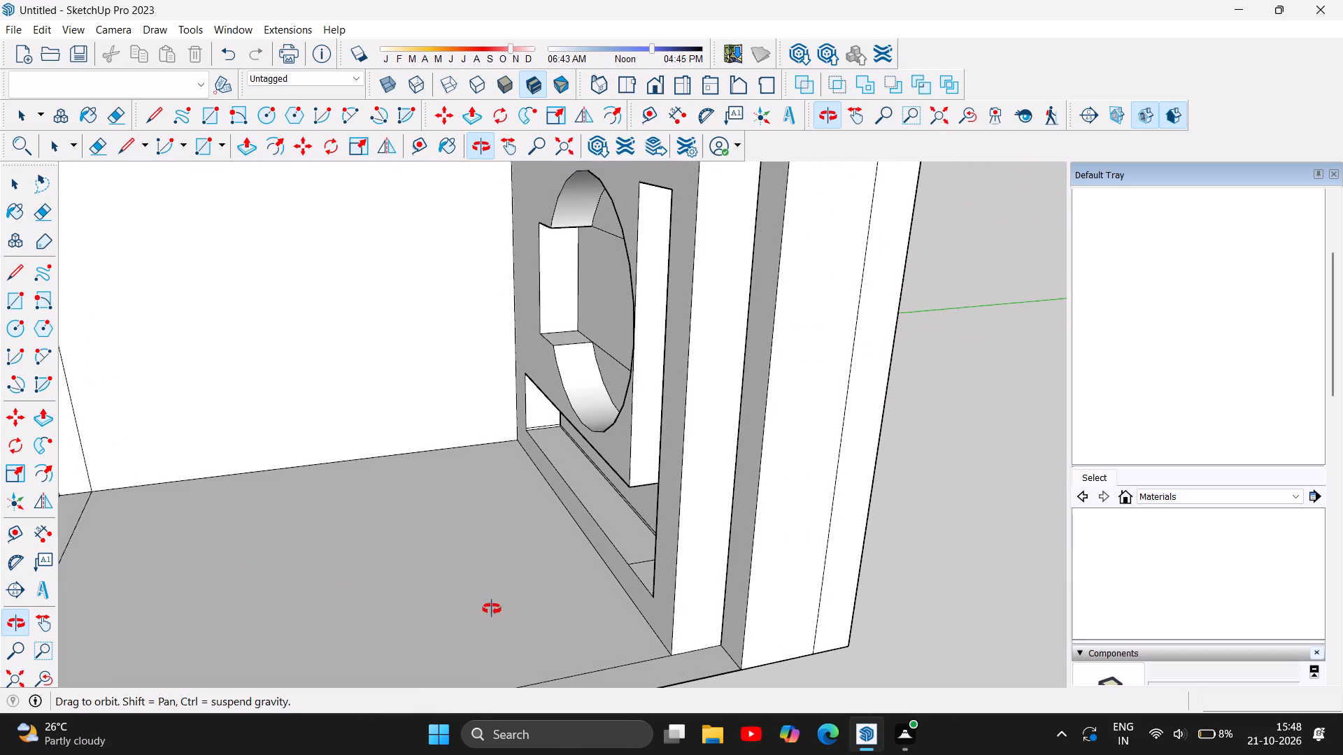
scroll(557, 566, "down", 6)
left_click_drag(423, 615, 784, 563)
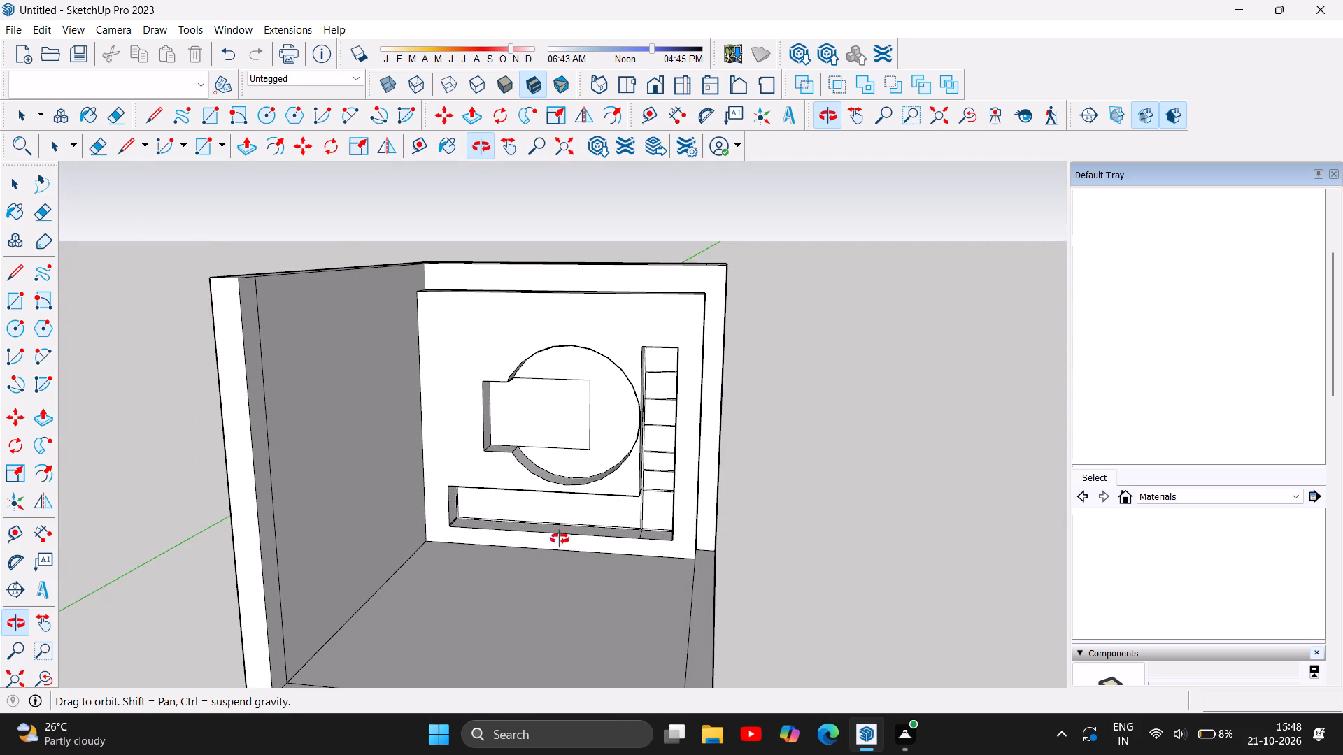
left_click_drag(524, 575, 599, 552)
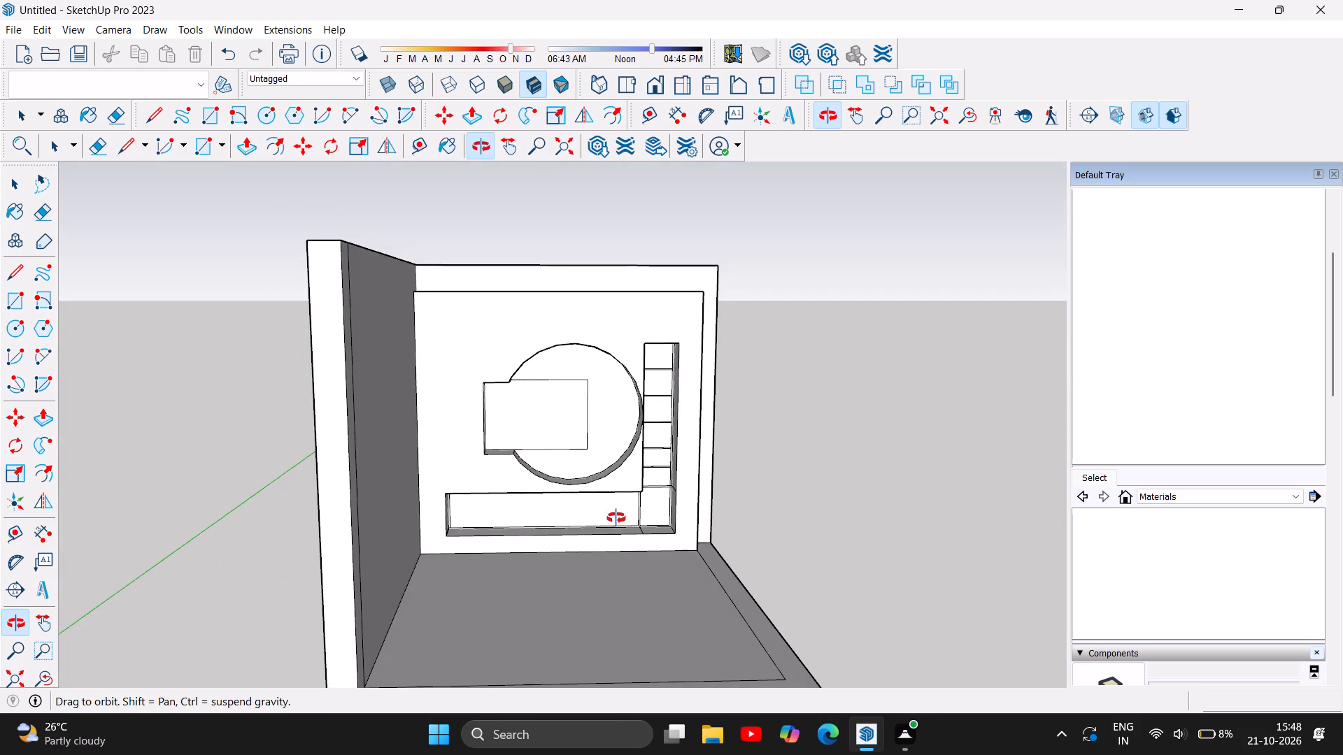
scroll(693, 426, "up", 5)
scroll(606, 563, "up", 4)
left_click_drag(616, 584, 664, 493)
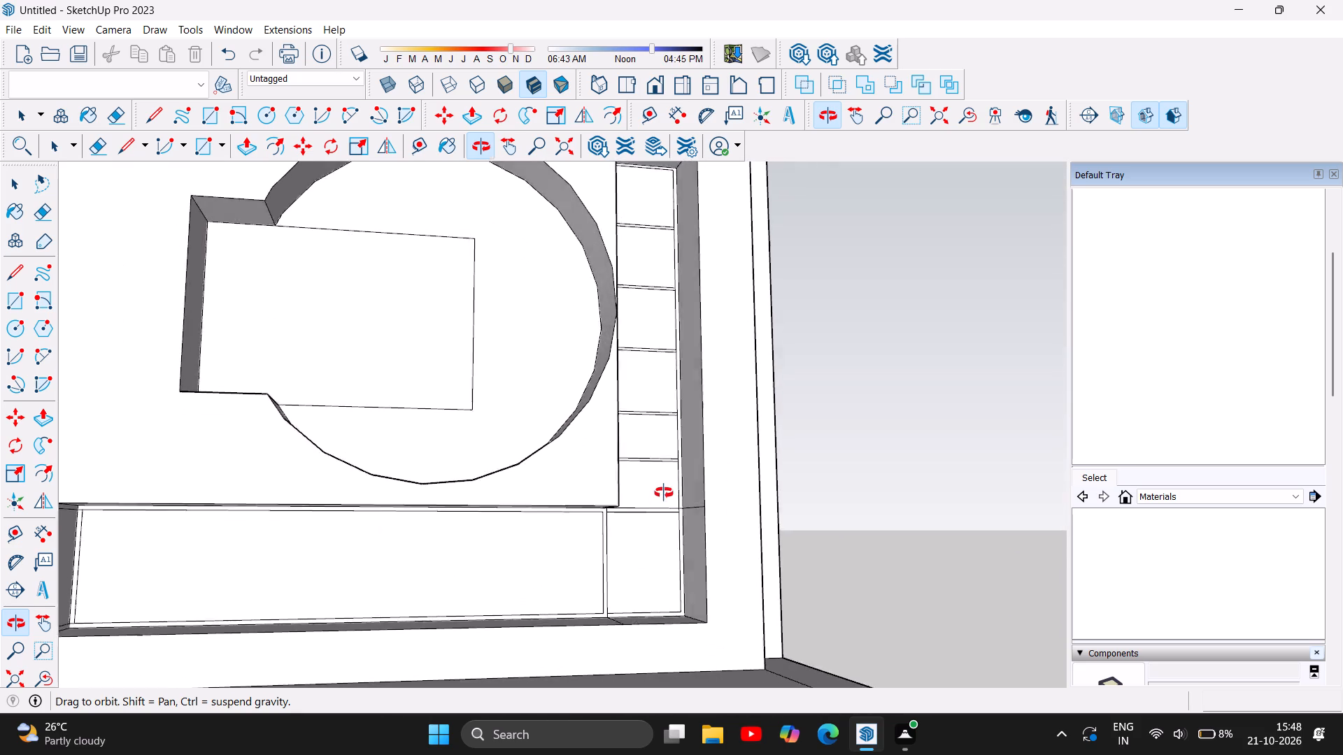
left_click_drag(664, 493, 617, 563)
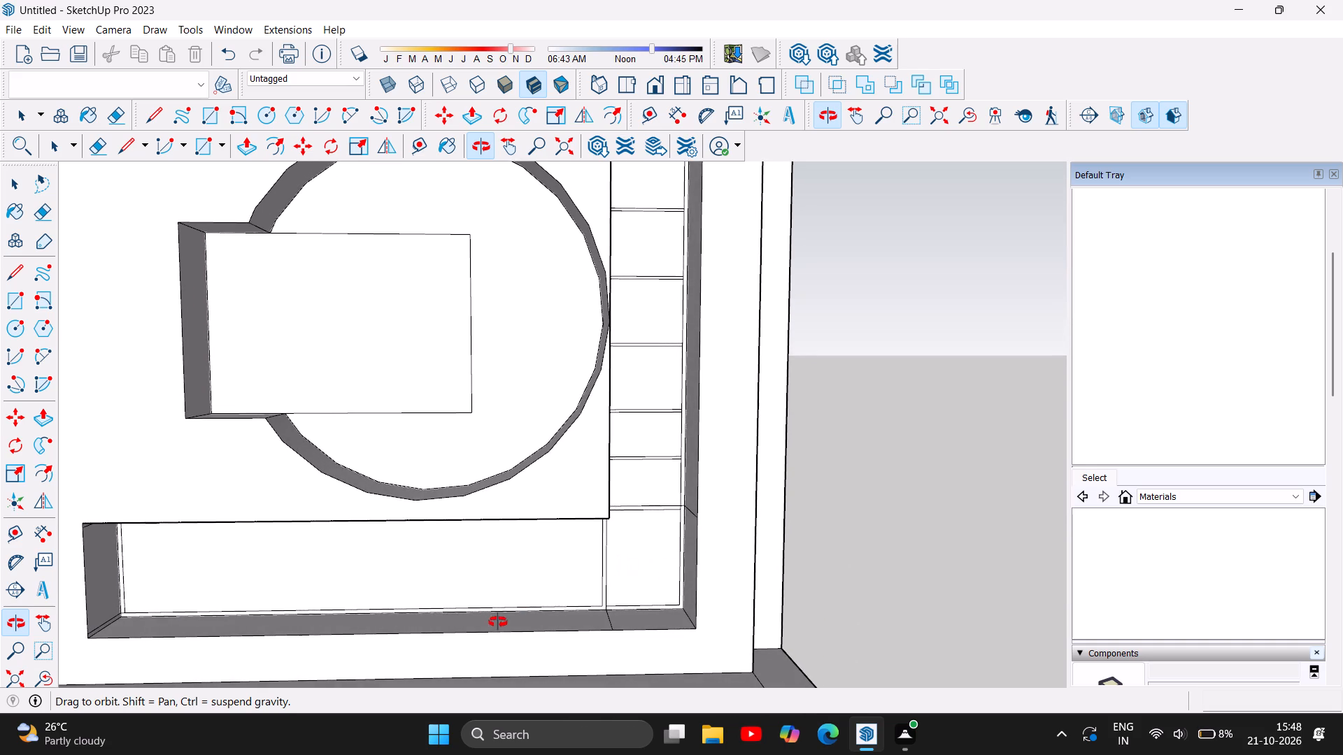
left_click_drag(465, 615, 471, 577)
left_click_drag(186, 626, 198, 602)
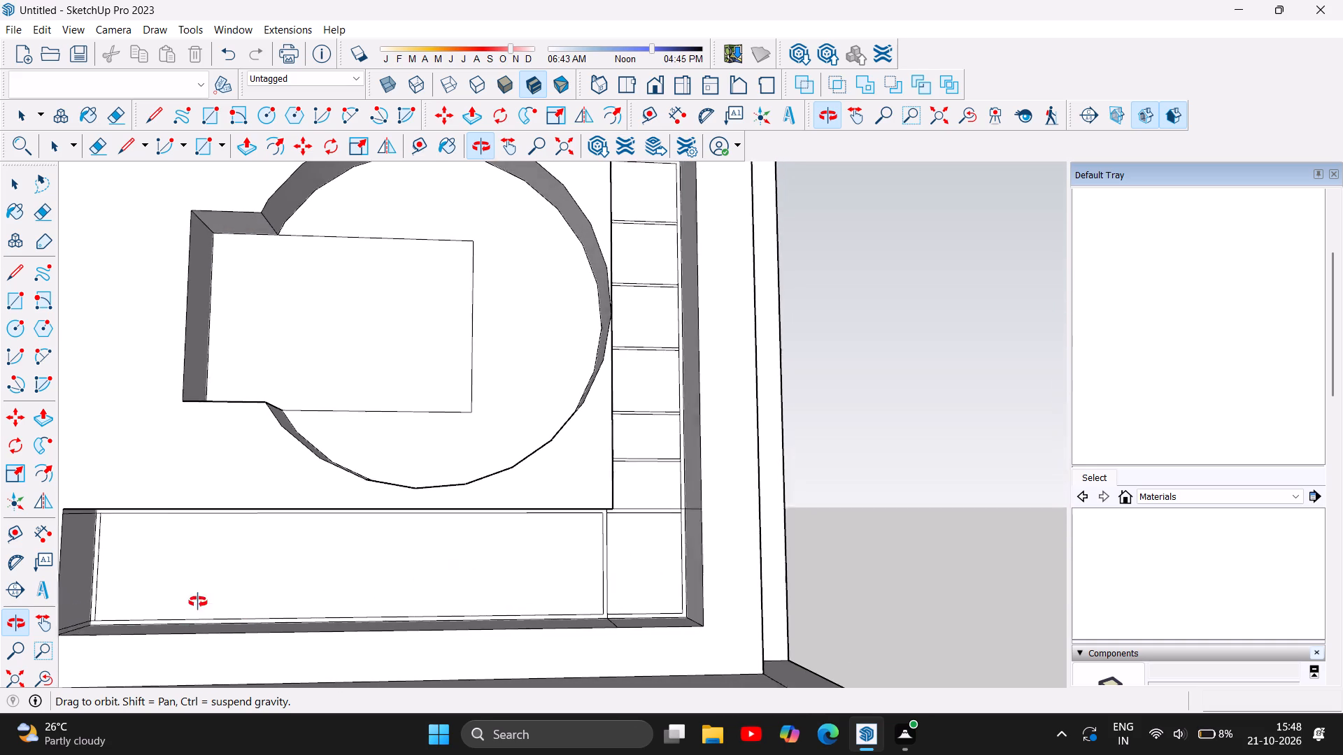
left_click_drag(198, 602, 202, 589)
scroll(495, 417, "down", 2)
scroll(204, 559, "up", 5)
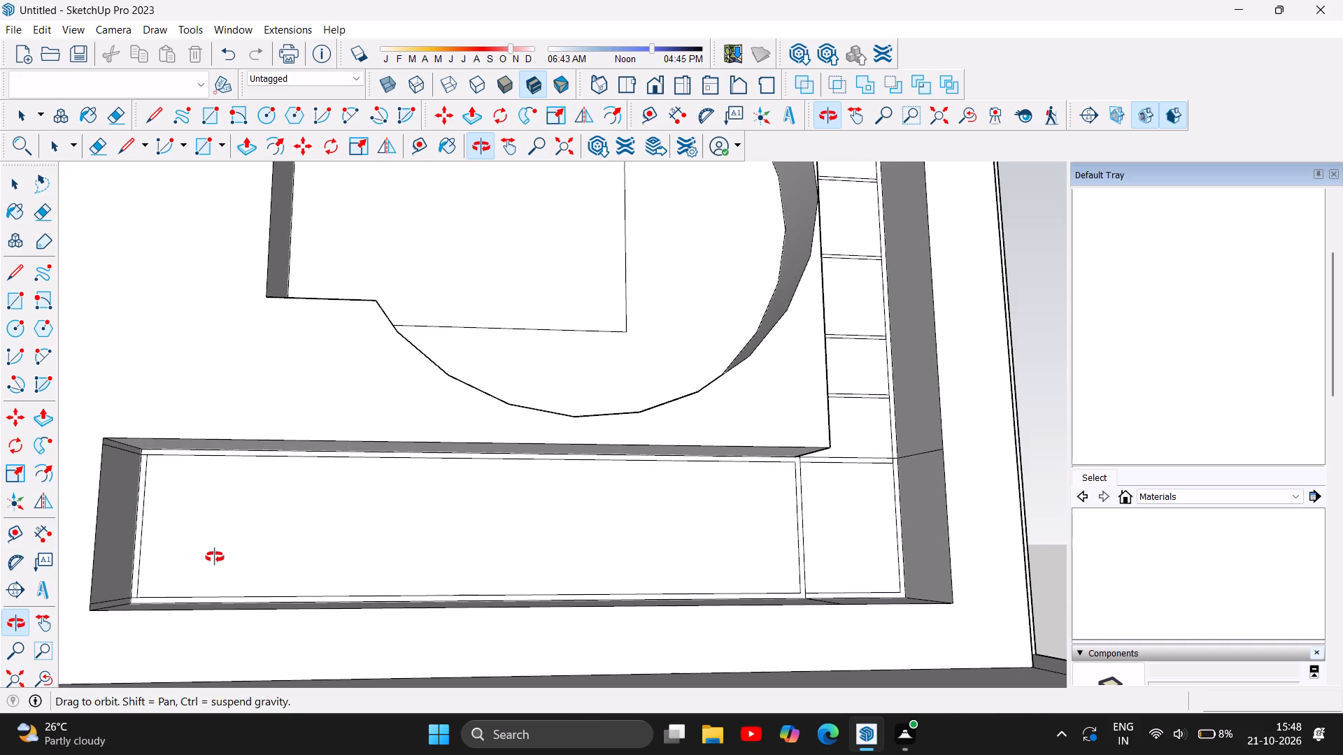
Extrude the horizontal board between the shelving column and the lower corner compartment forward by 1'.
left_click_drag(620, 515, 470, 589)
scroll(980, 494, "up", 2)
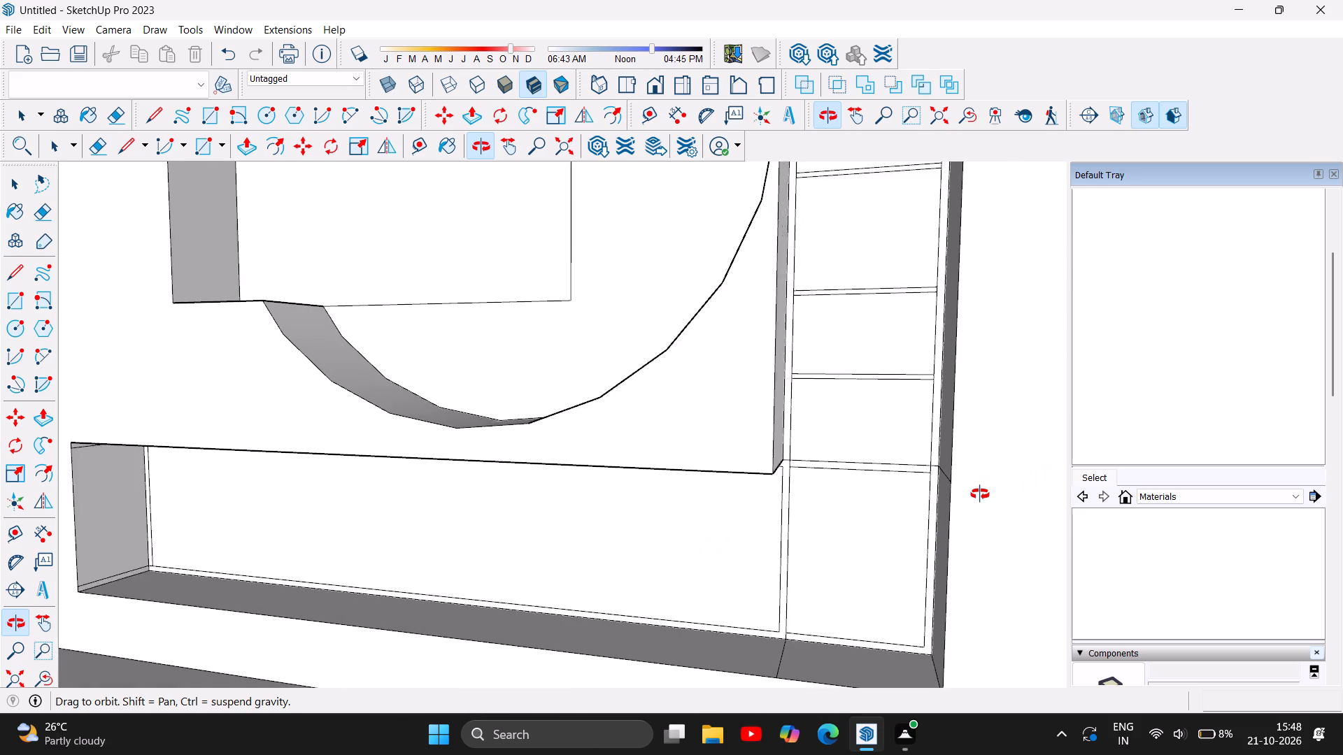
scroll(980, 494, "up", 4)
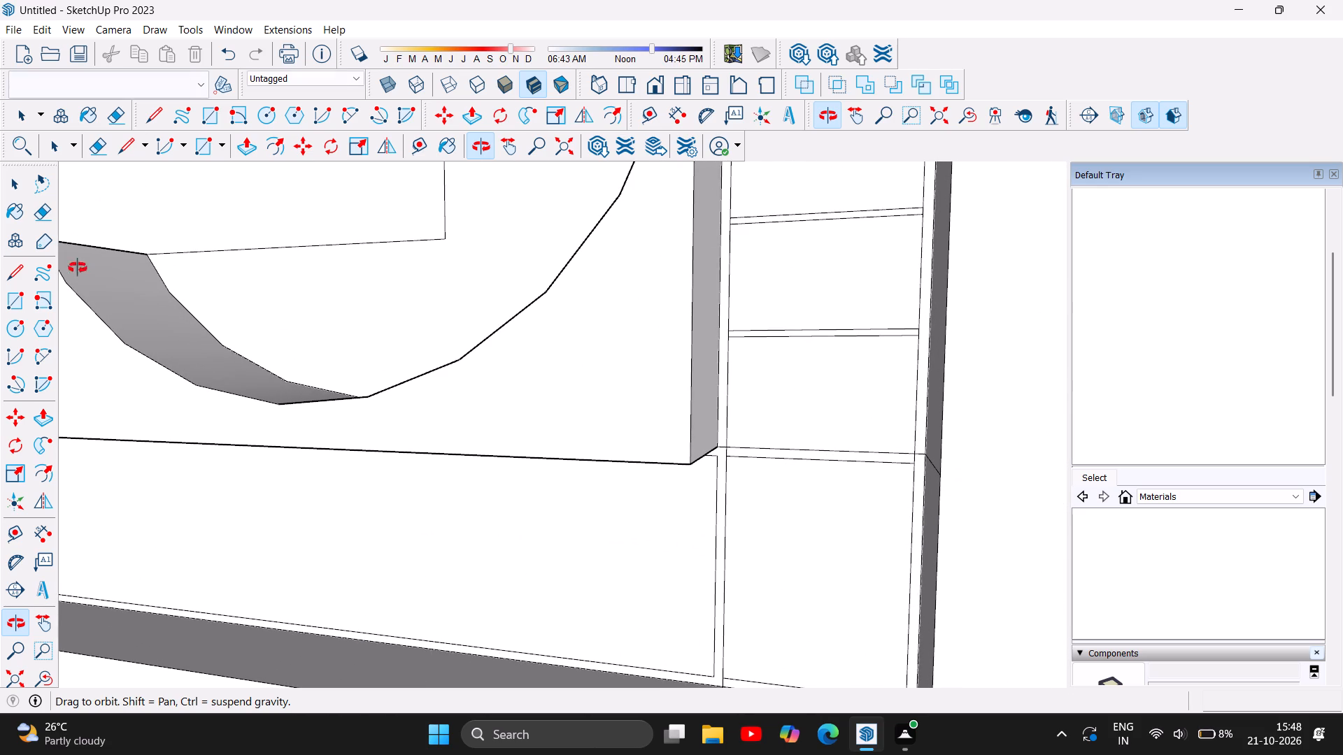
left_click(238, 152)
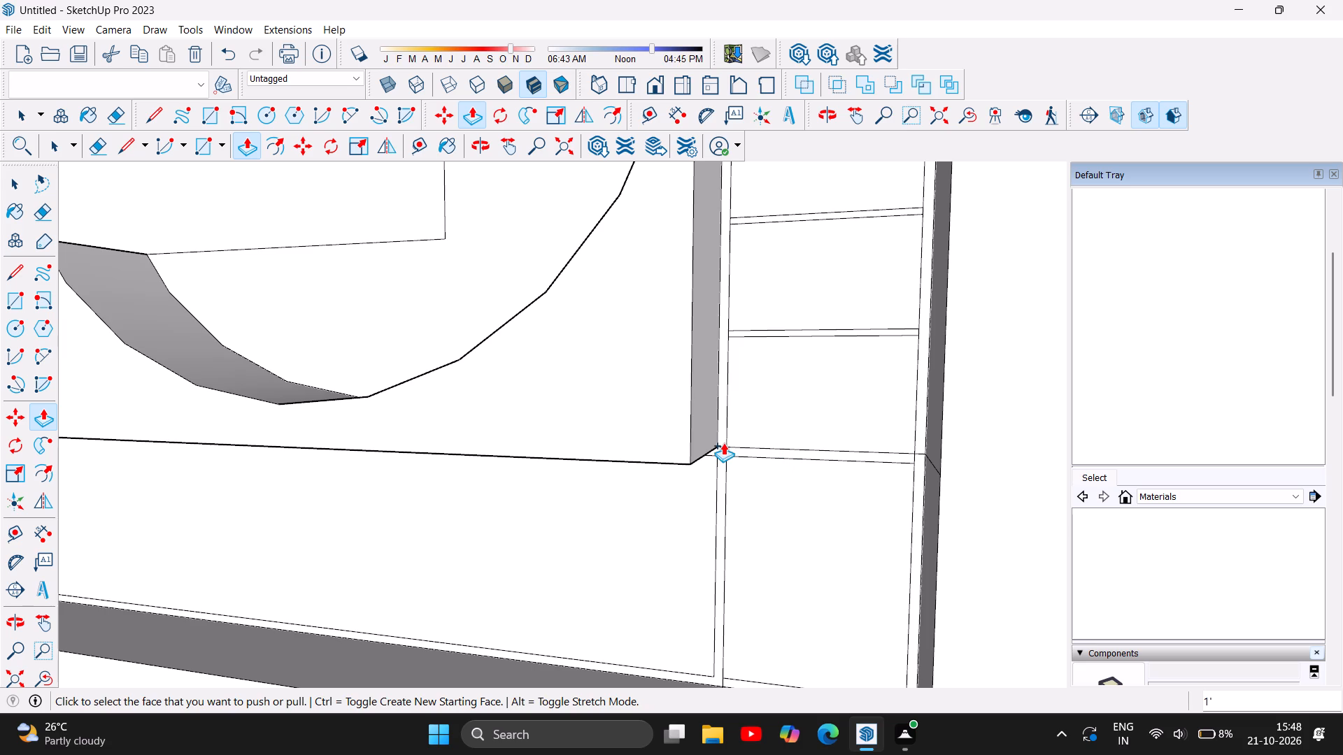
scroll(723, 443, "up", 5)
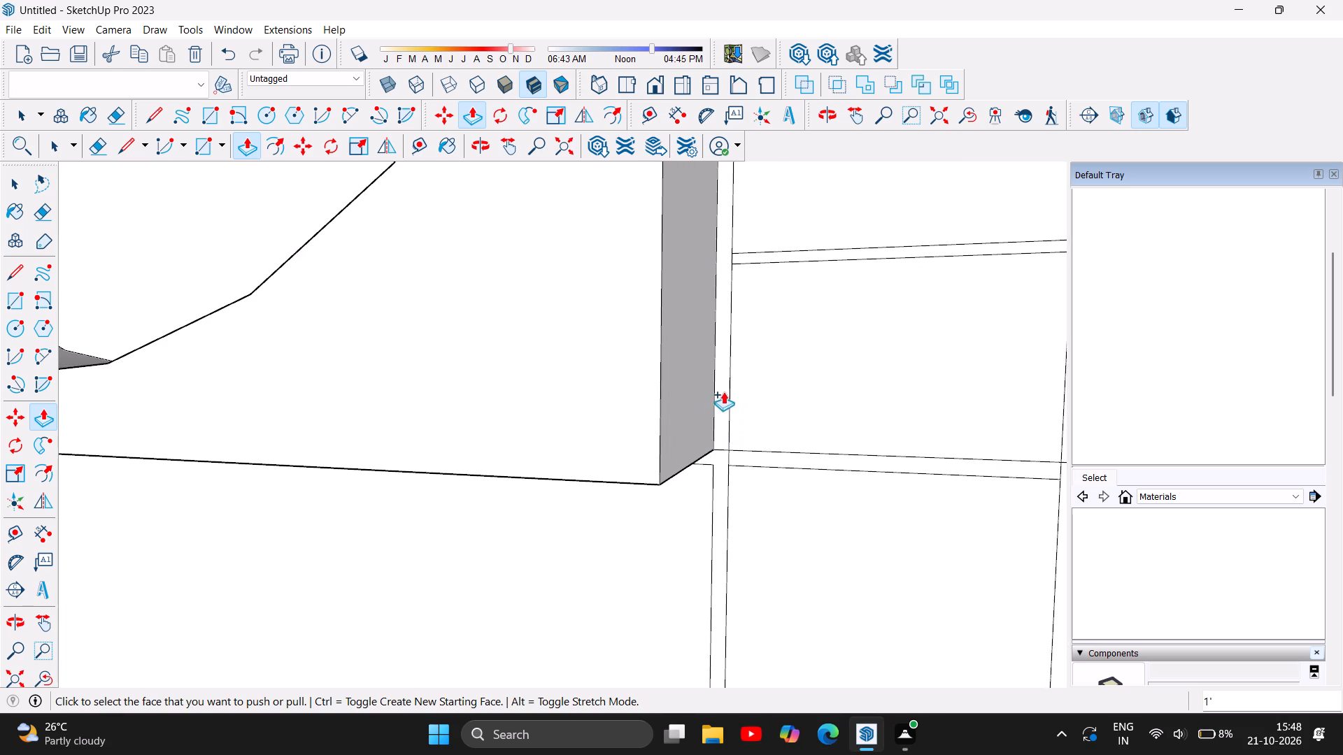
scroll(739, 383, "down", 4)
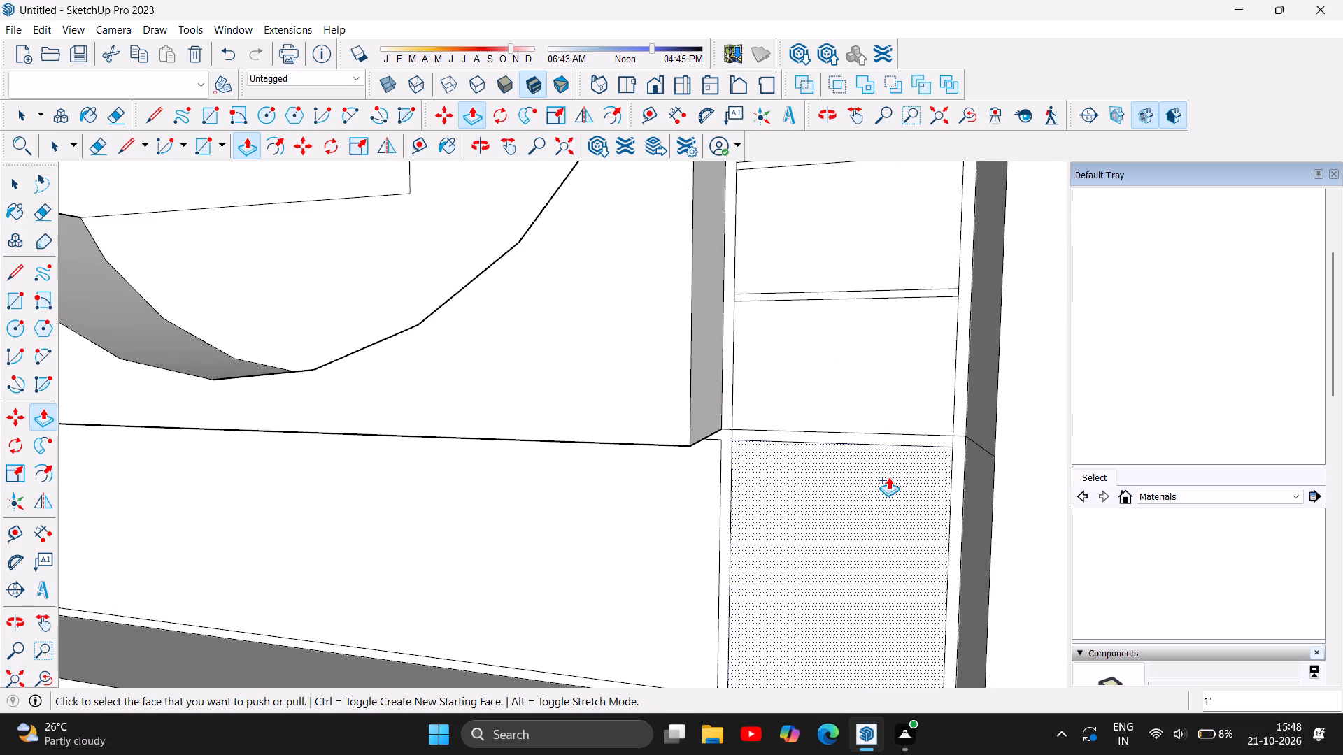
left_click(890, 436)
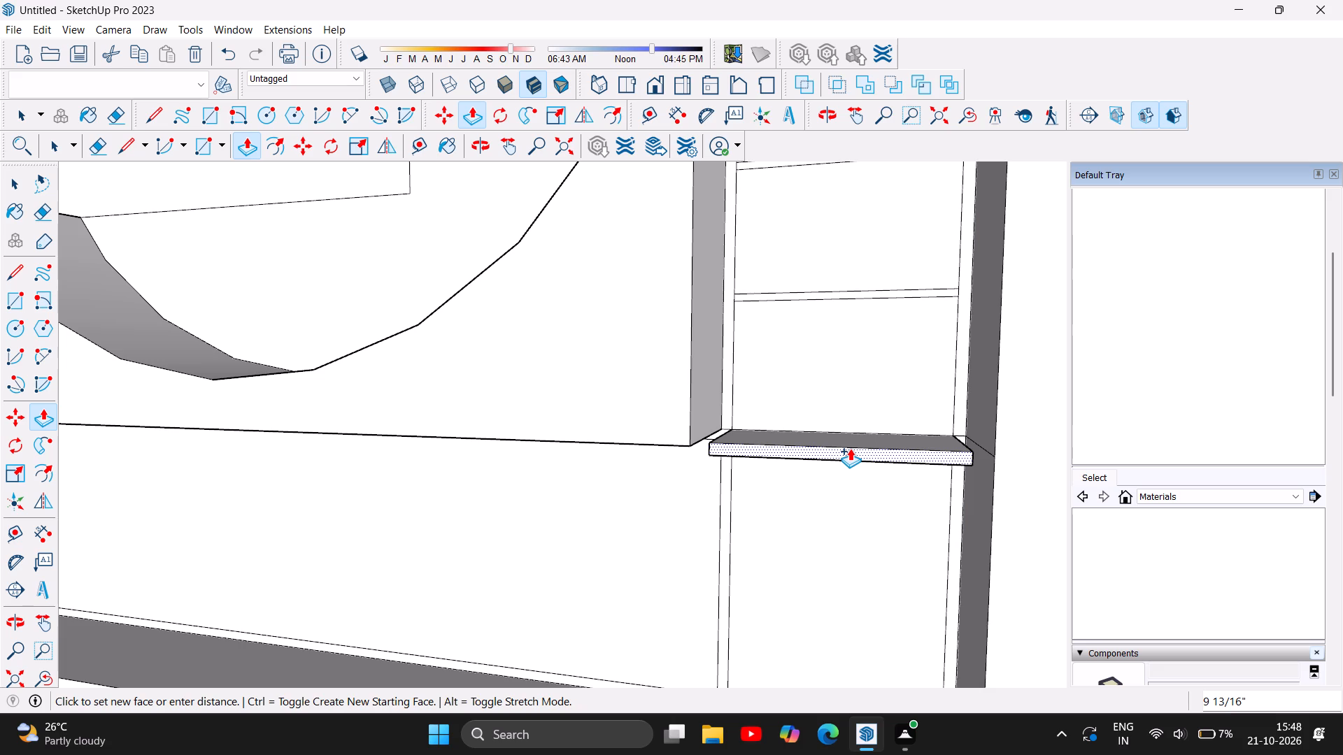
type("1'")
key("Return")
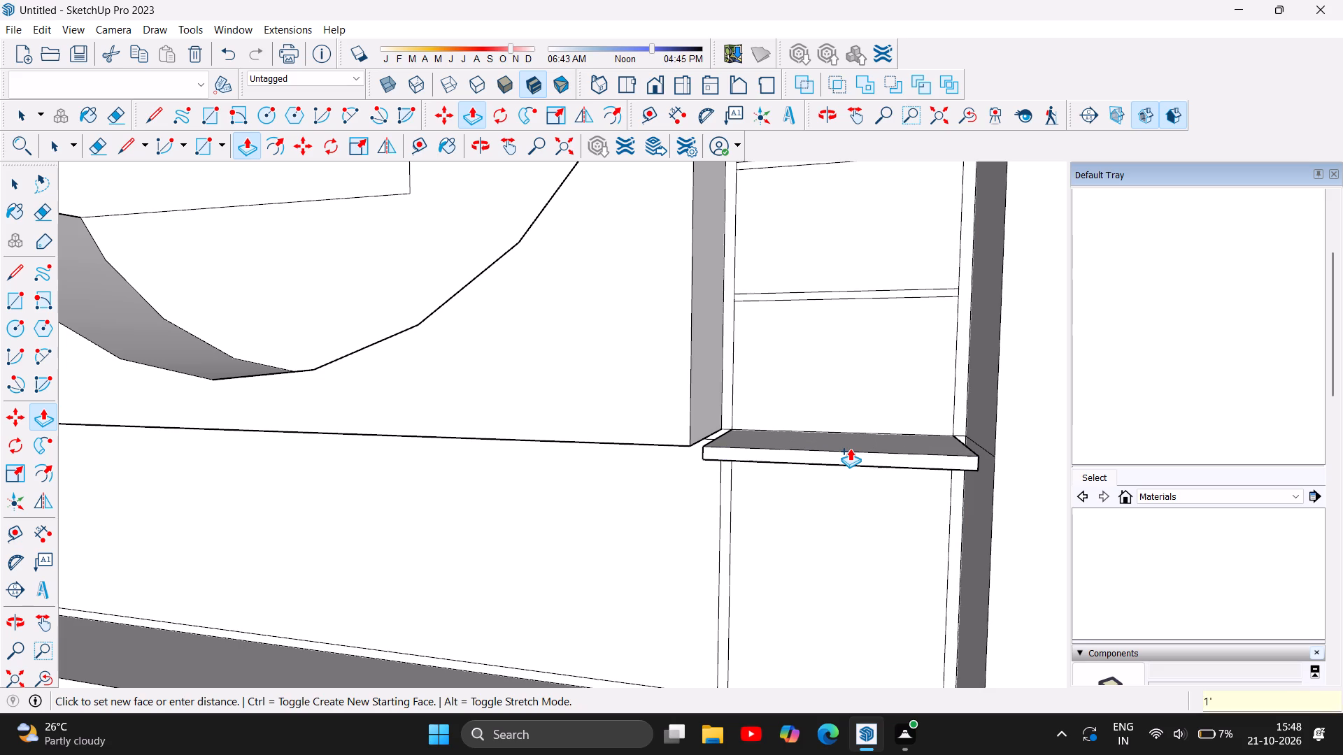
Extrude the board outline around the long lower compartment, including its vertical divider, forward by 1'.
left_click(729, 493)
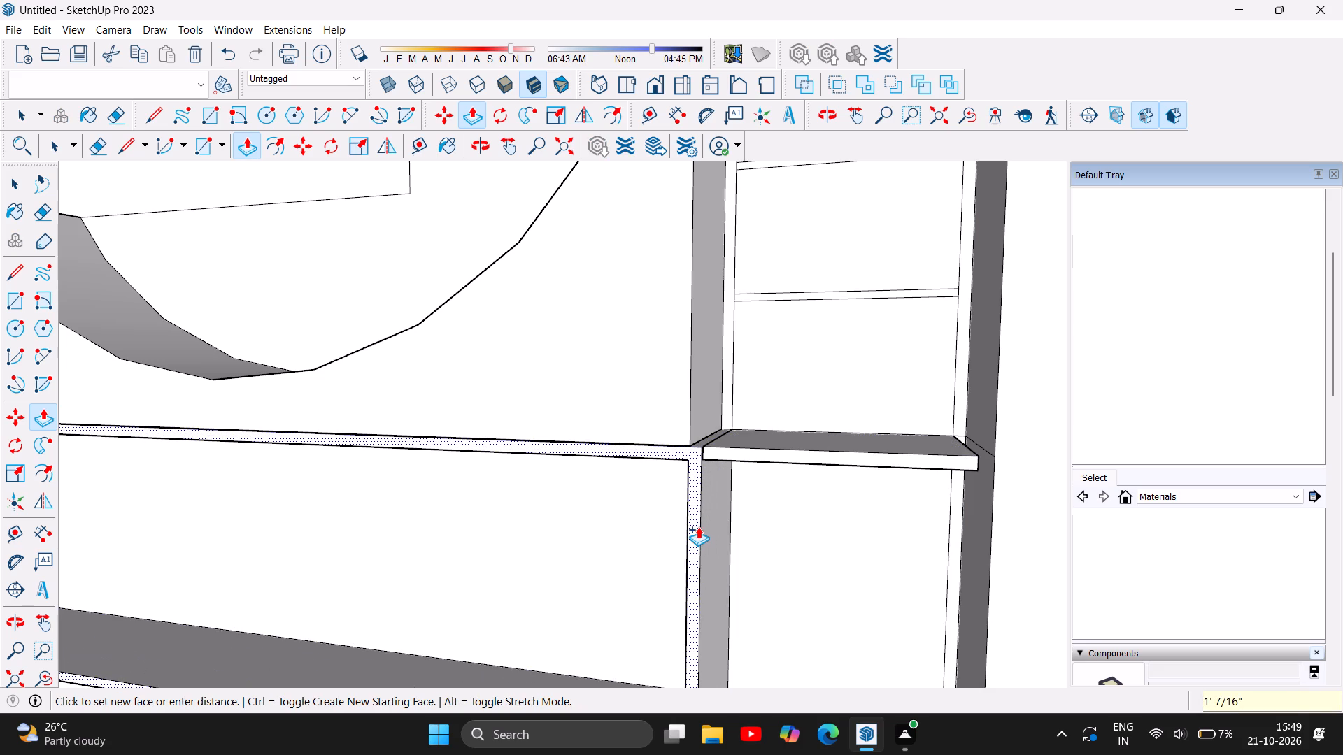
type("1'")
key("Return")
Extrude the shelving column's inner vertical side board, next to the circle, forward by 1'.
scroll(806, 433, "down", 11)
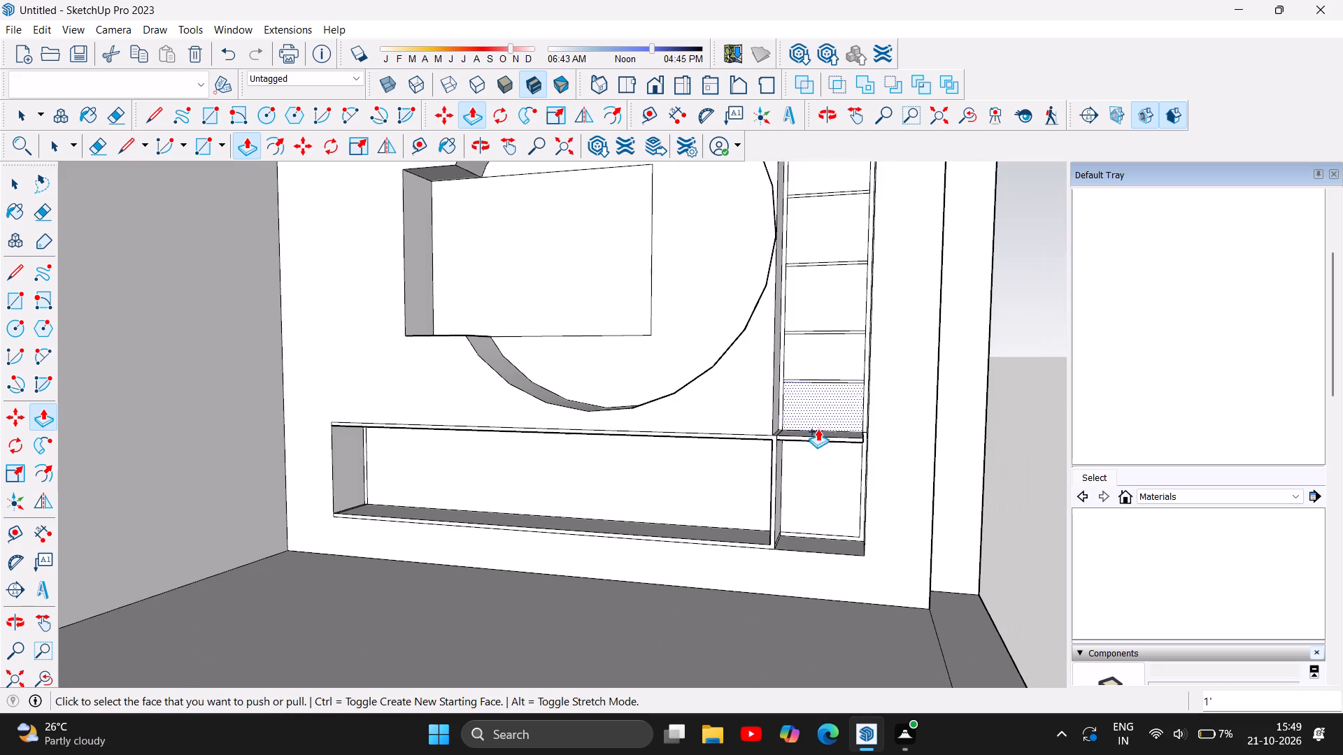
scroll(797, 605, "up", 6)
scroll(734, 581, "up", 1)
scroll(734, 581, "down", 5)
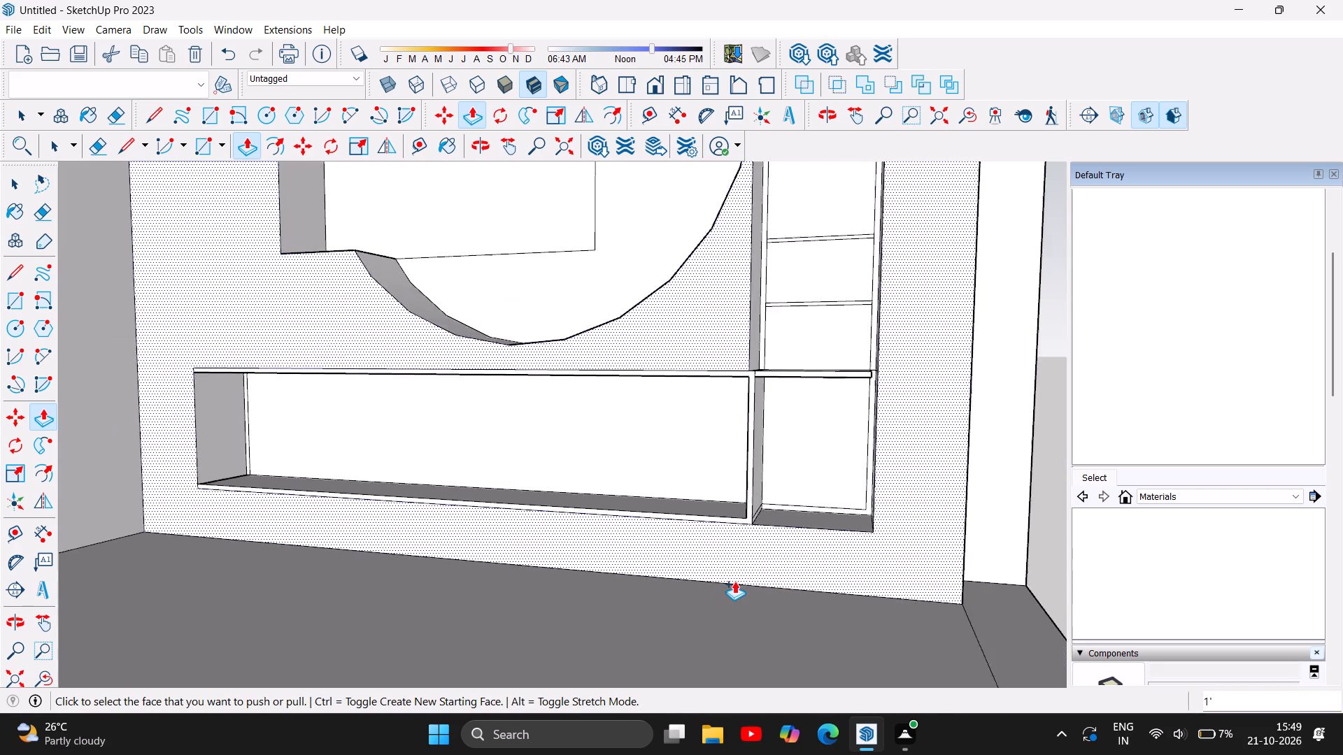
scroll(734, 581, "down", 4)
scroll(853, 459, "down", 2)
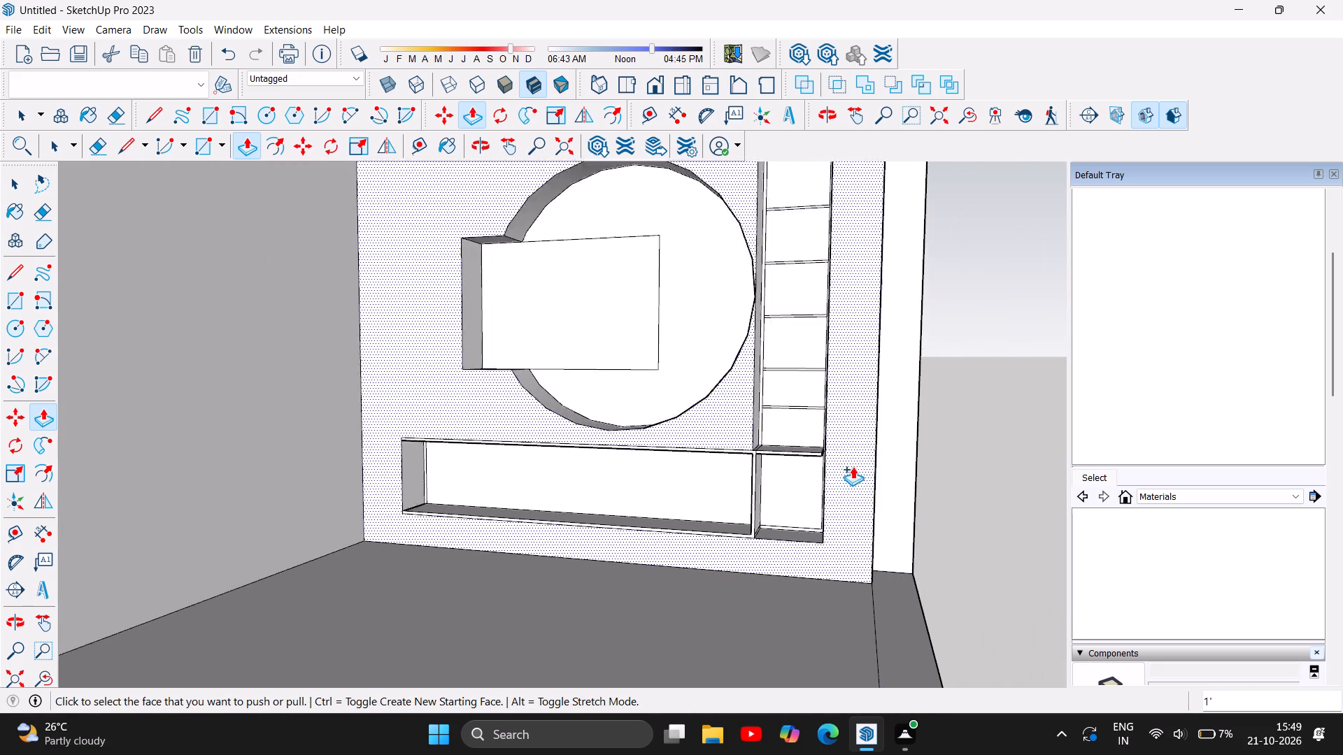
scroll(853, 466, "down", 4)
scroll(831, 382, "up", 6)
scroll(826, 472, "up", 6)
scroll(741, 525, "up", 11)
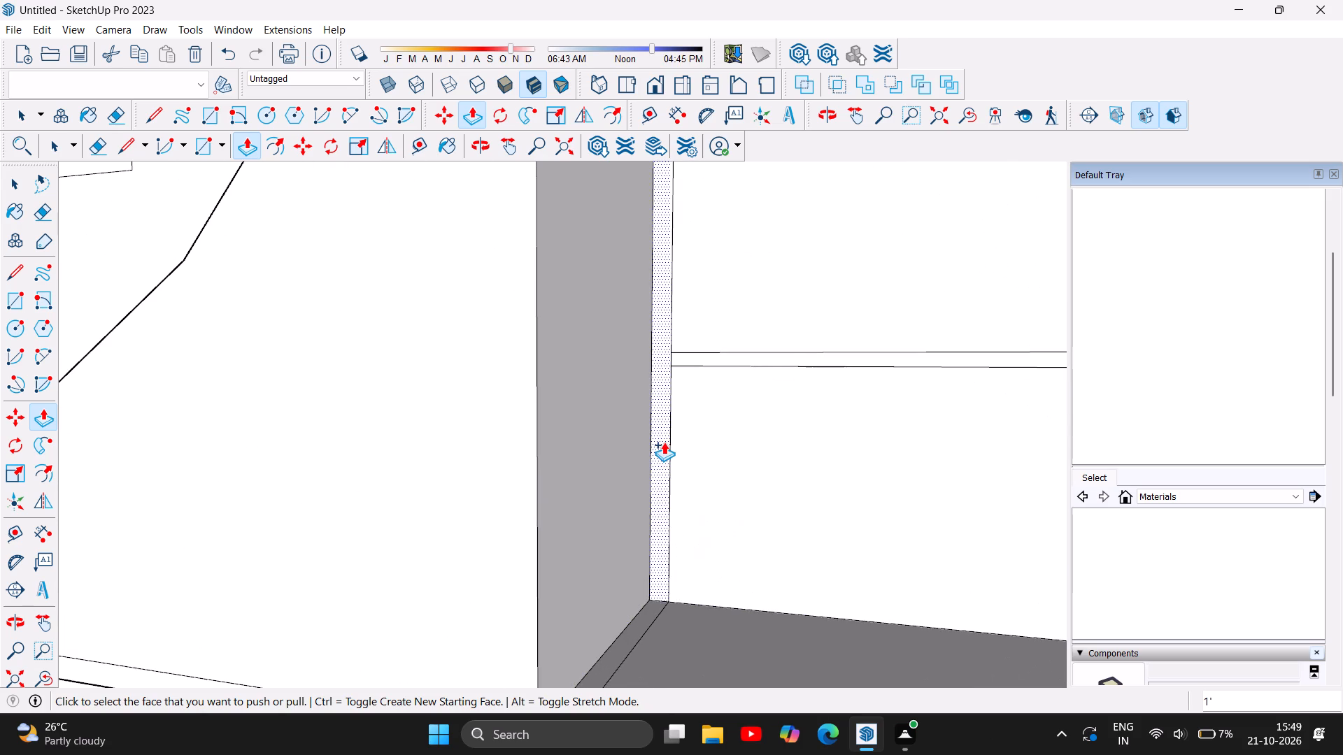
left_click(664, 442)
type("1'")
key("Return")
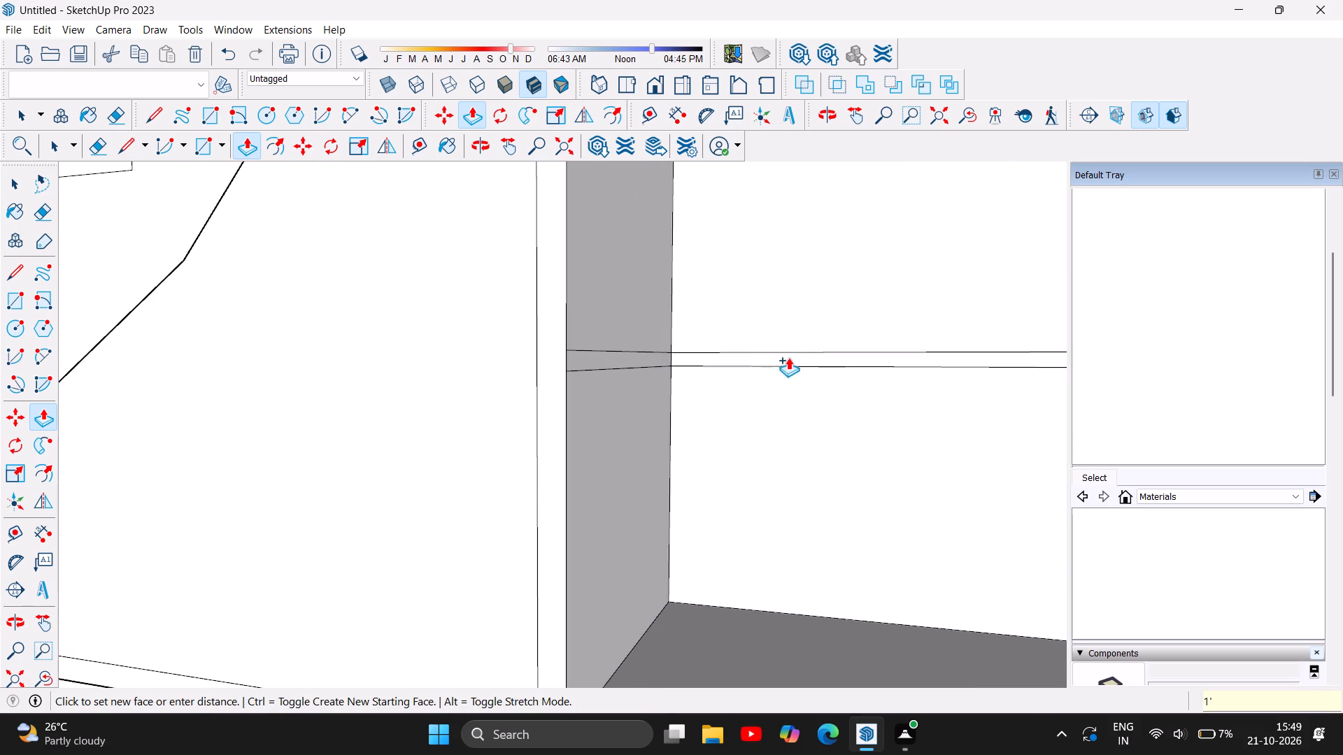
Extrude the shelving's outer vertical side board, on the side away from the circle, forward by 1'.
scroll(744, 390, "down", 11)
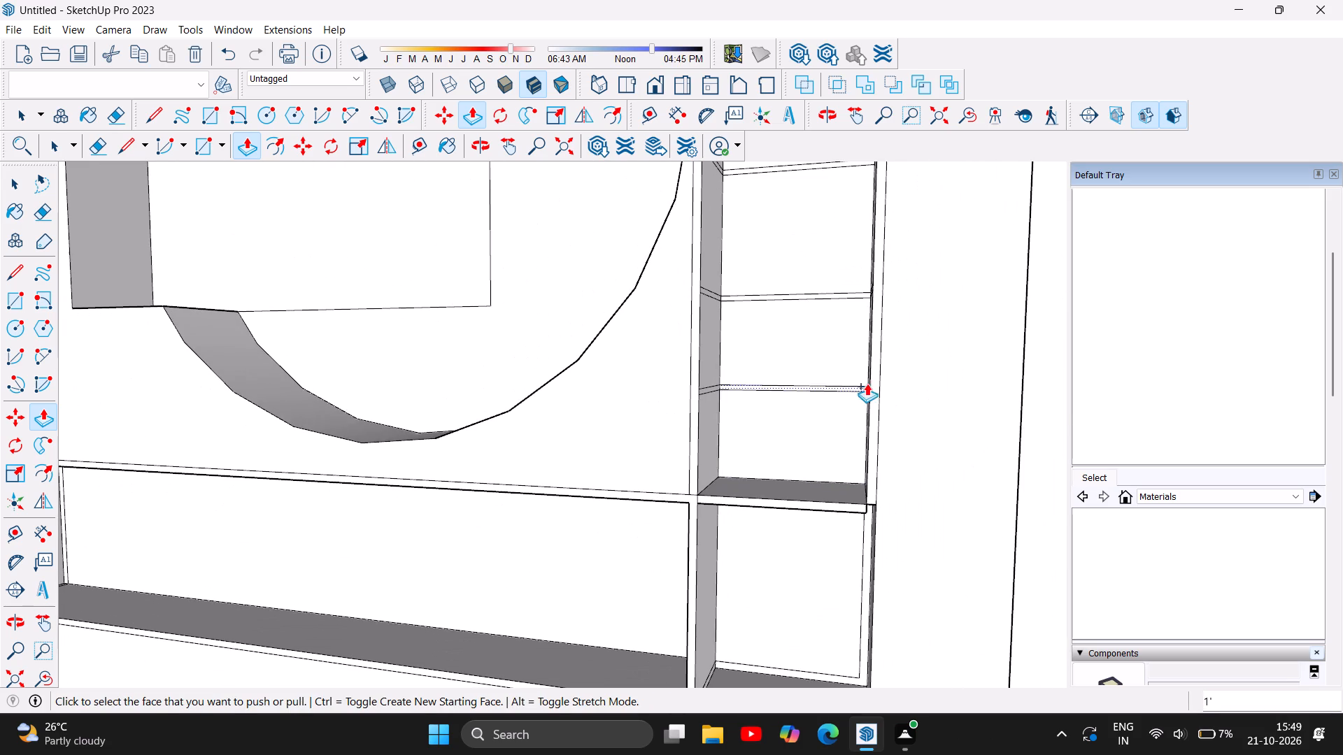
scroll(715, 630, "down", 5)
scroll(767, 601, "up", 4)
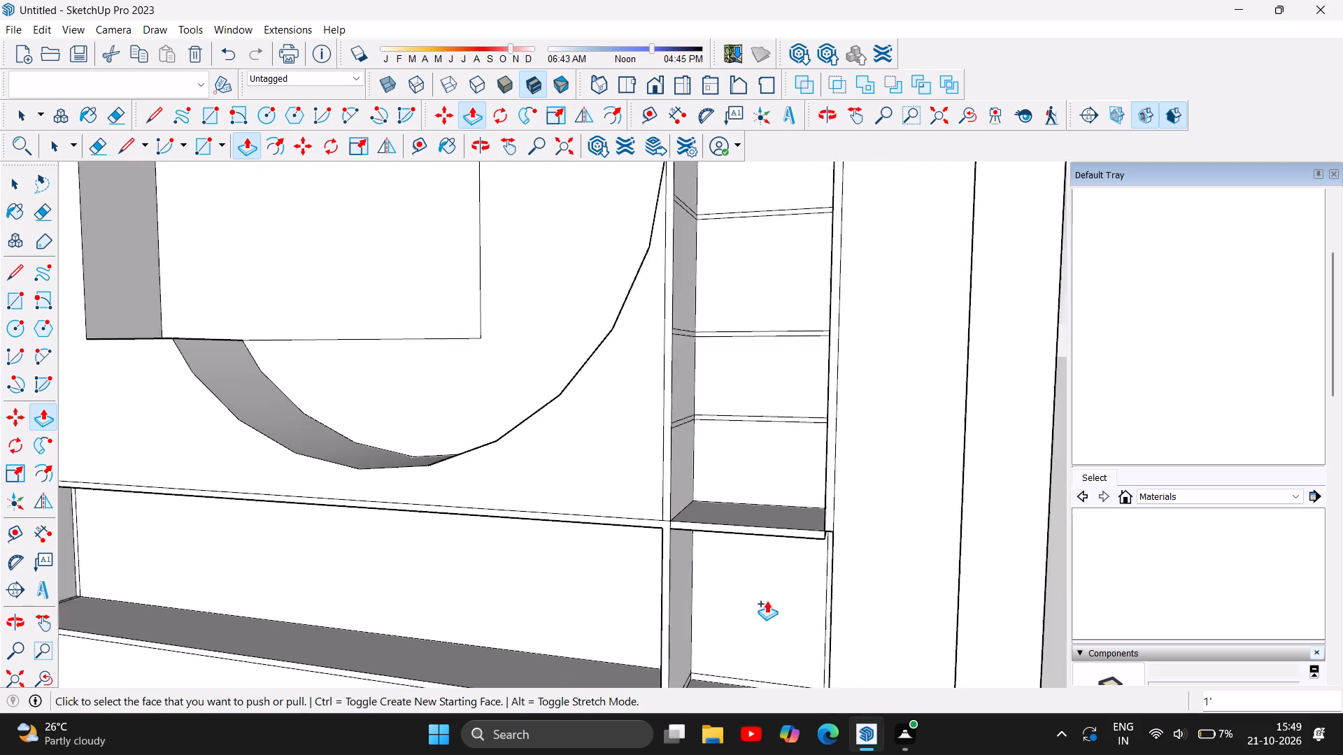
scroll(767, 601, "up", 2)
scroll(837, 560, "up", 13)
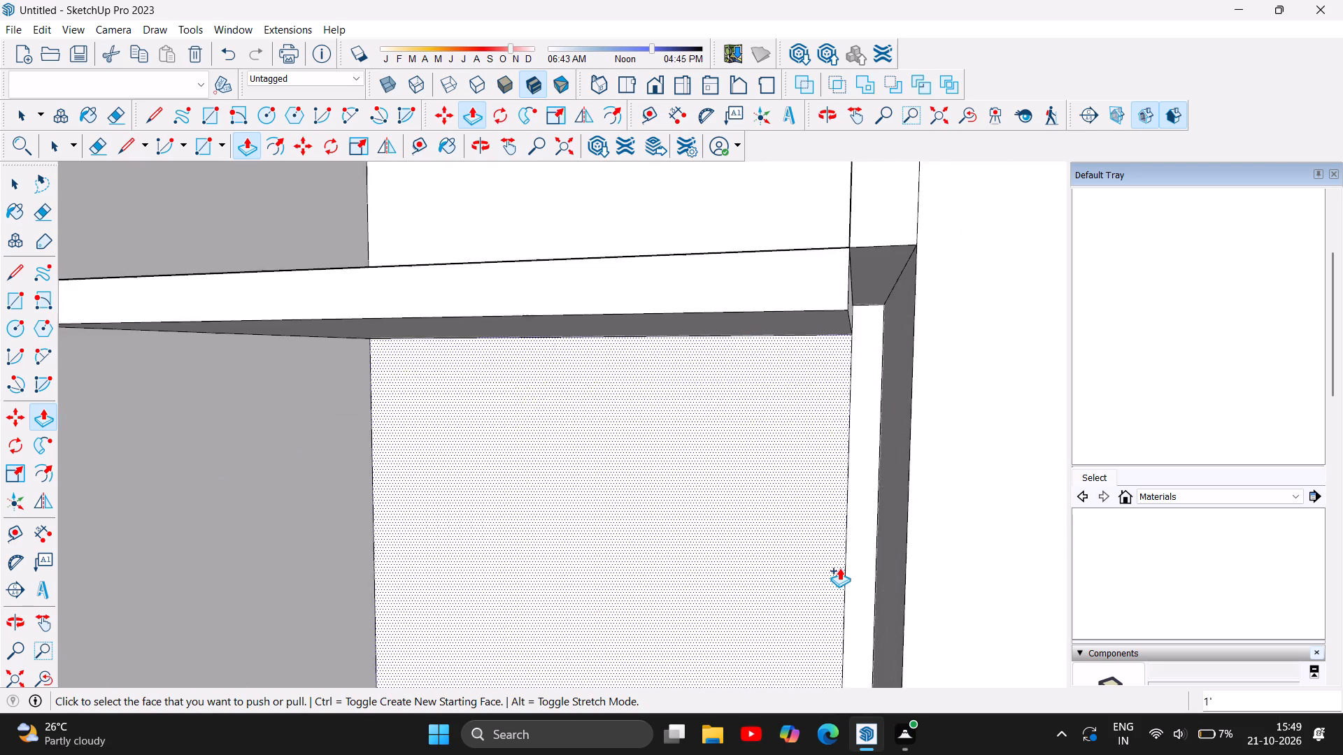
left_click(867, 461)
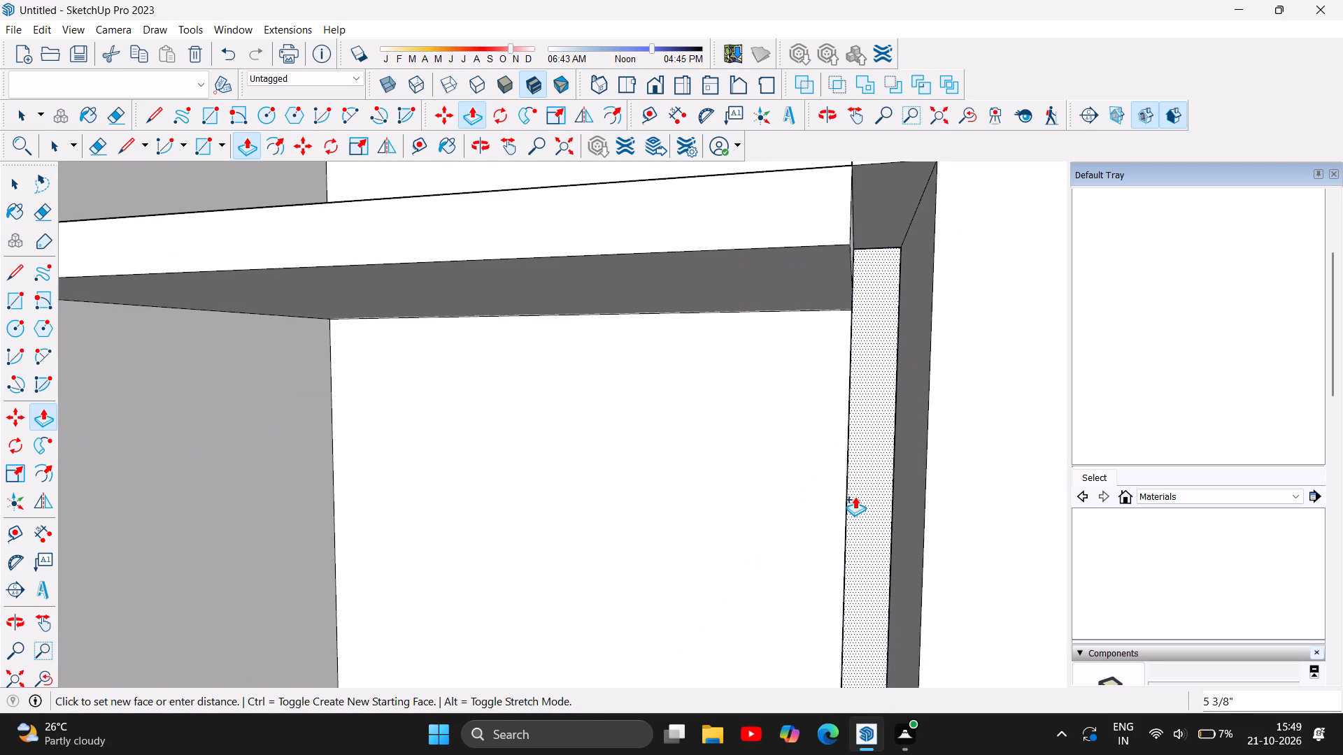
type("1'")
key("Return")
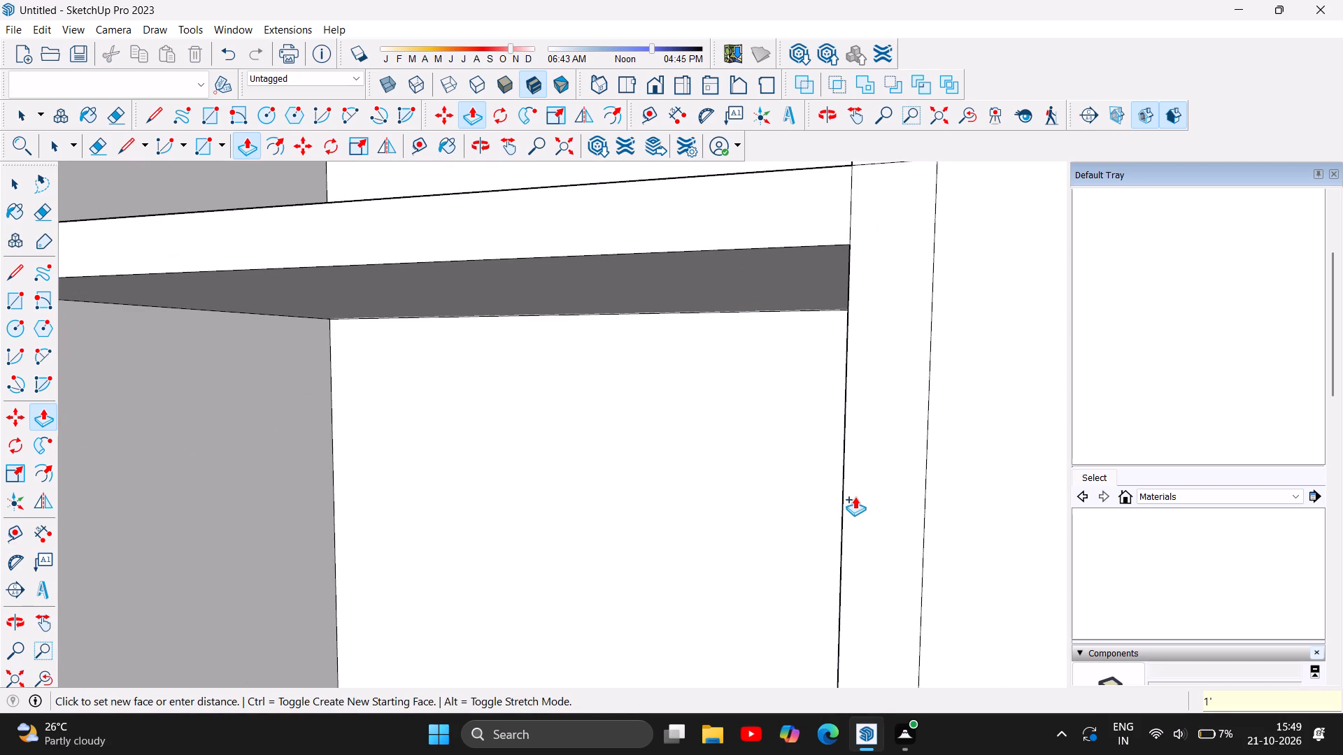
Examine the extruded shelving boards around the column and lower compartments from the front and from the side.
scroll(959, 466, "down", 5)
scroll(768, 387, "down", 8)
scroll(800, 440, "down", 7)
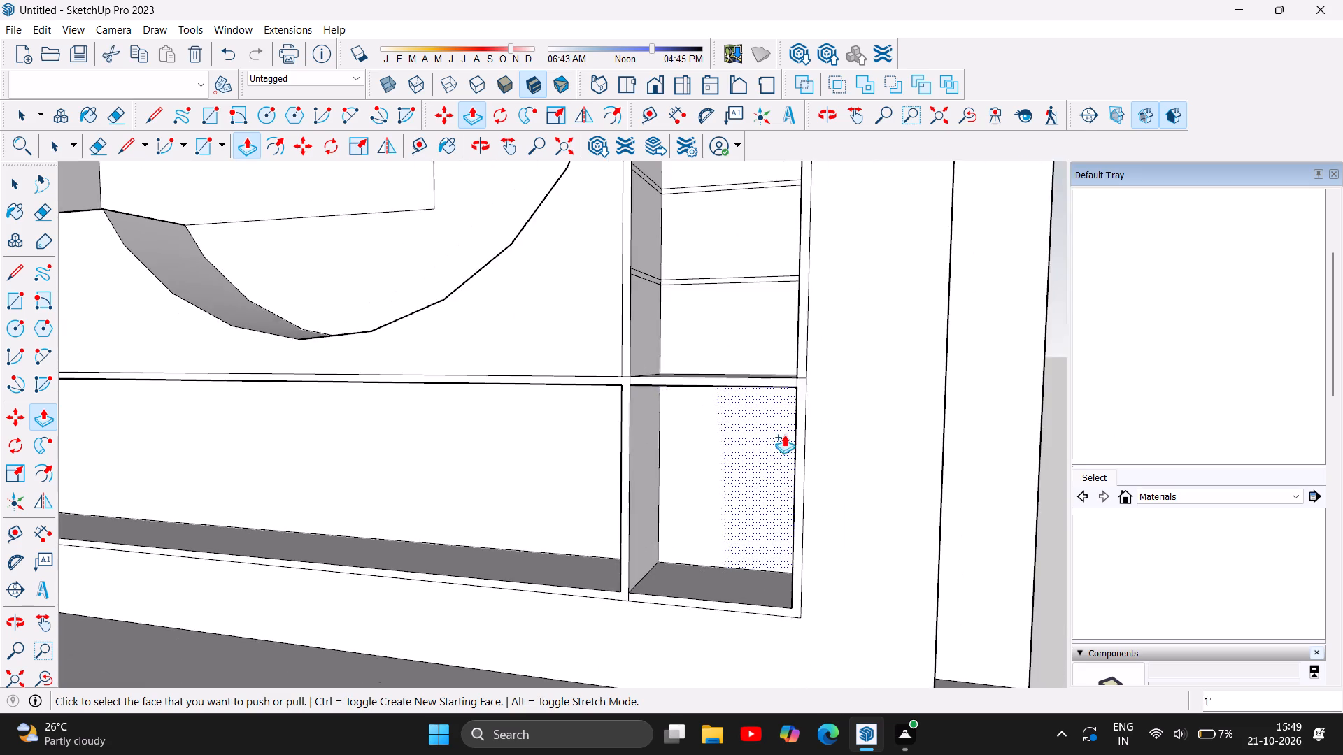
scroll(795, 431, "down", 8)
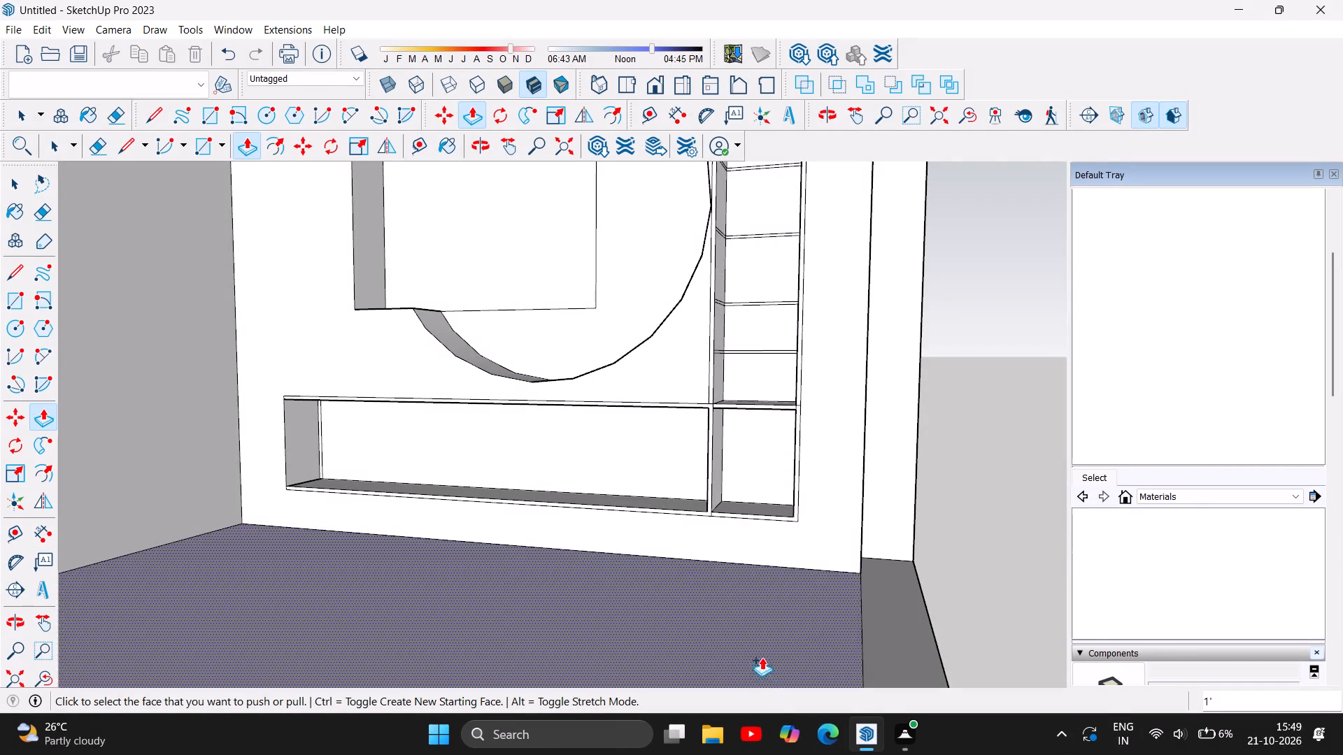
left_click(481, 152)
left_click_drag(491, 487, 593, 552)
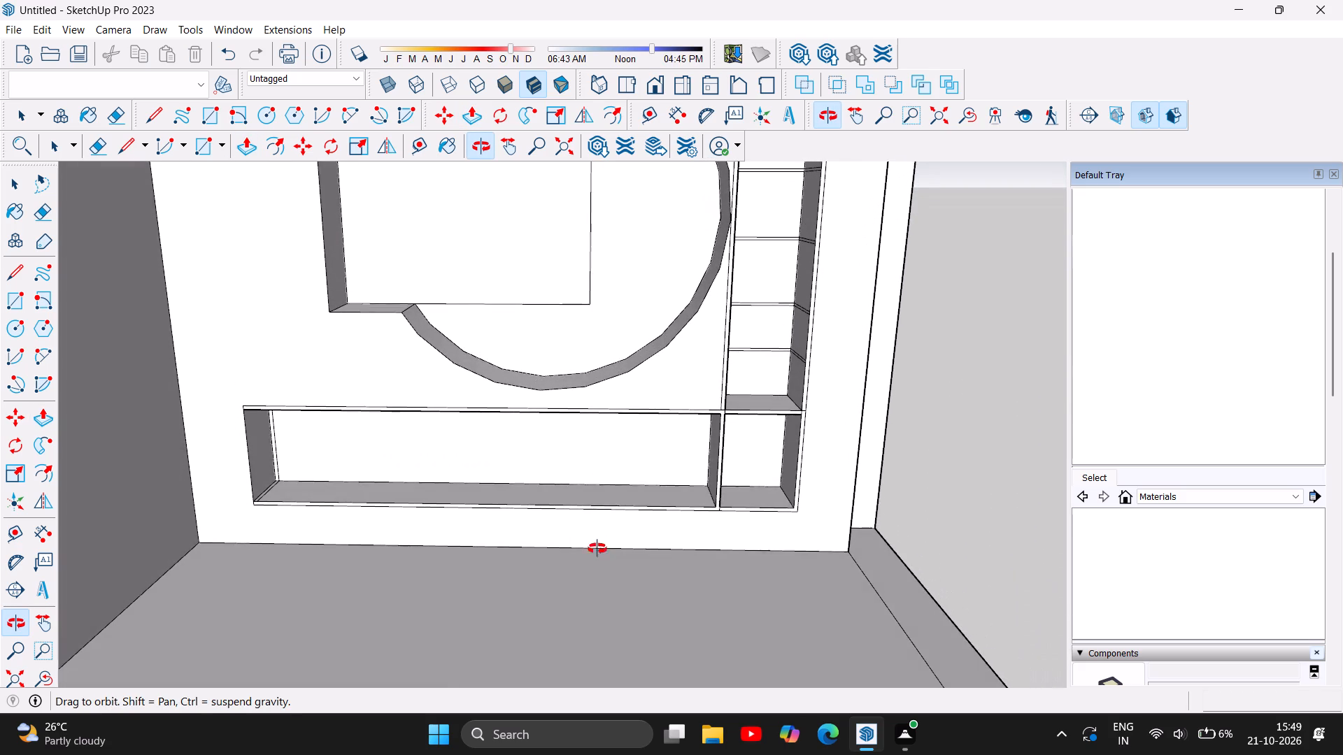
scroll(809, 417, "up", 17)
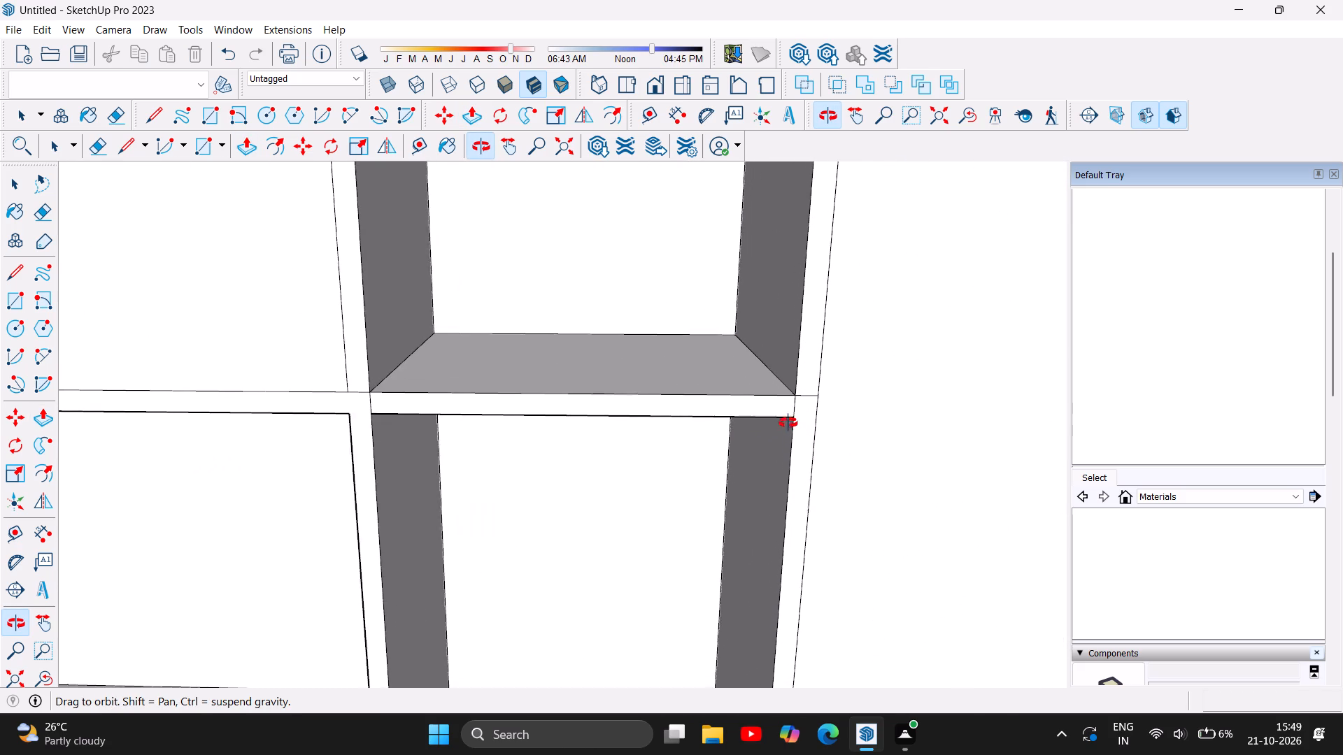
scroll(763, 424, "down", 11)
left_click_drag(767, 454, 767, 382)
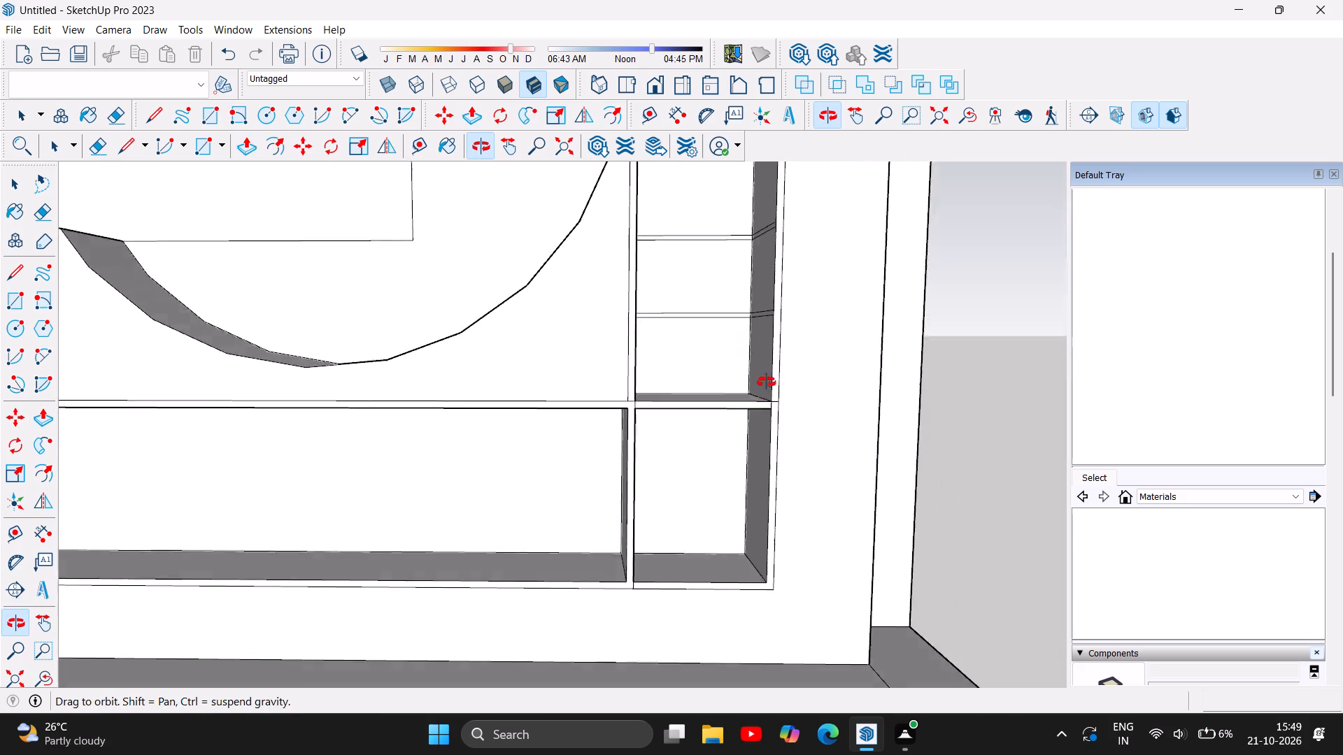
left_click_drag(767, 382, 384, 433)
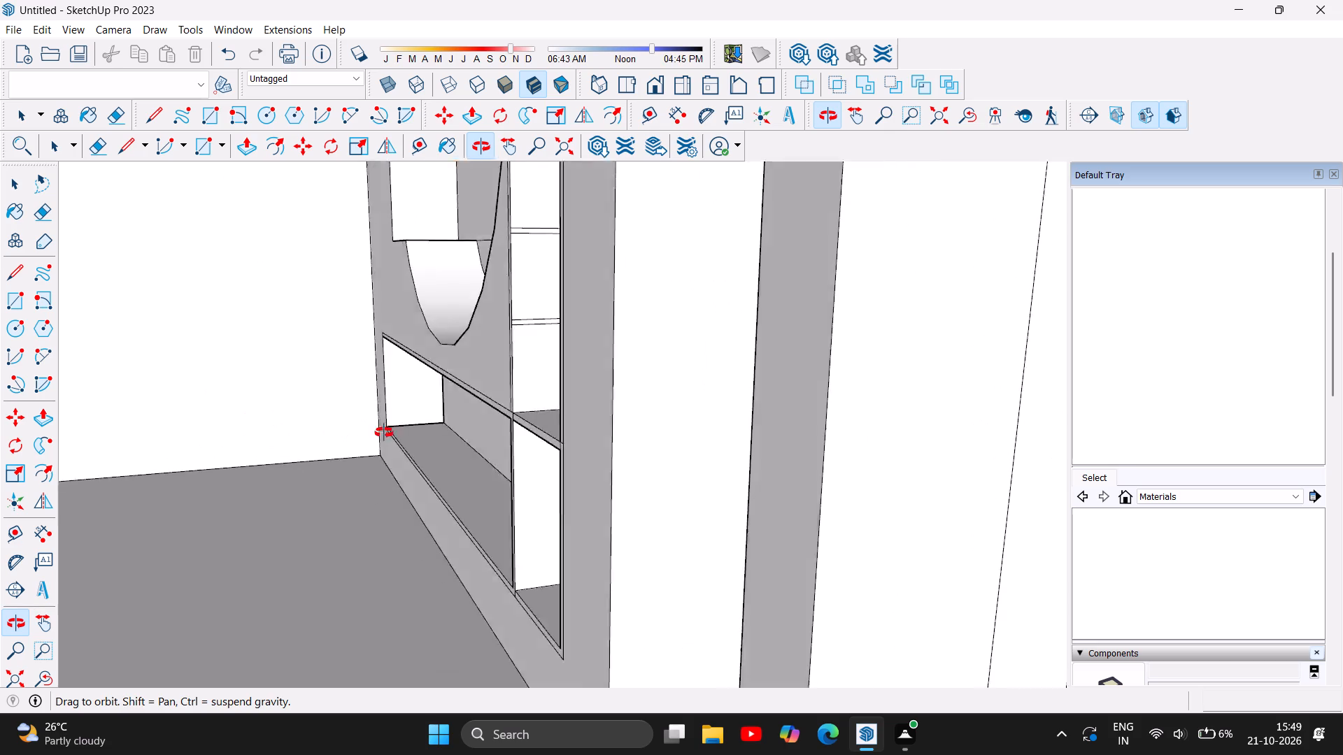
Examine the far wall's shelving column, circle recess and long lower compartments from the front, close up and from above.
left_click_drag(384, 433, 800, 443)
scroll(707, 467, "down", 12)
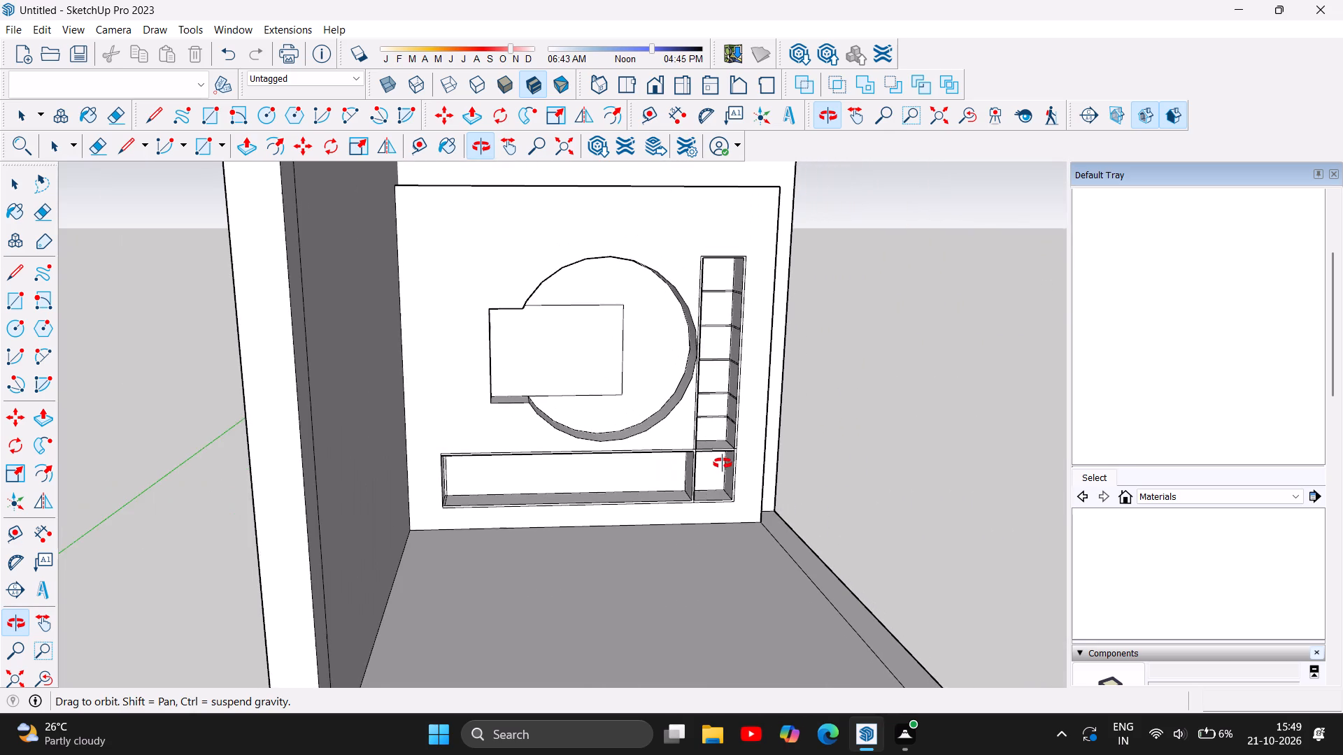
left_click_drag(657, 456, 613, 419)
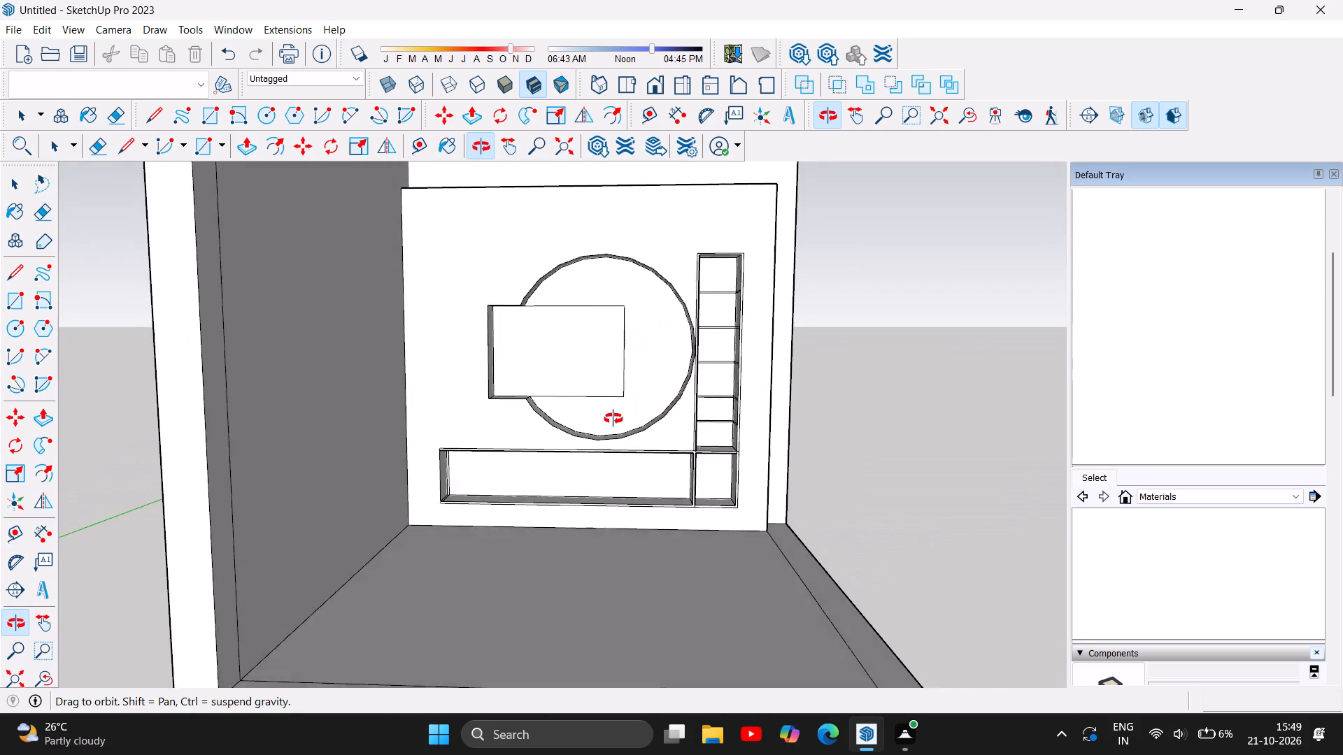
left_click_drag(613, 419, 627, 422)
scroll(658, 414, "up", 5)
scroll(691, 562, "up", 2)
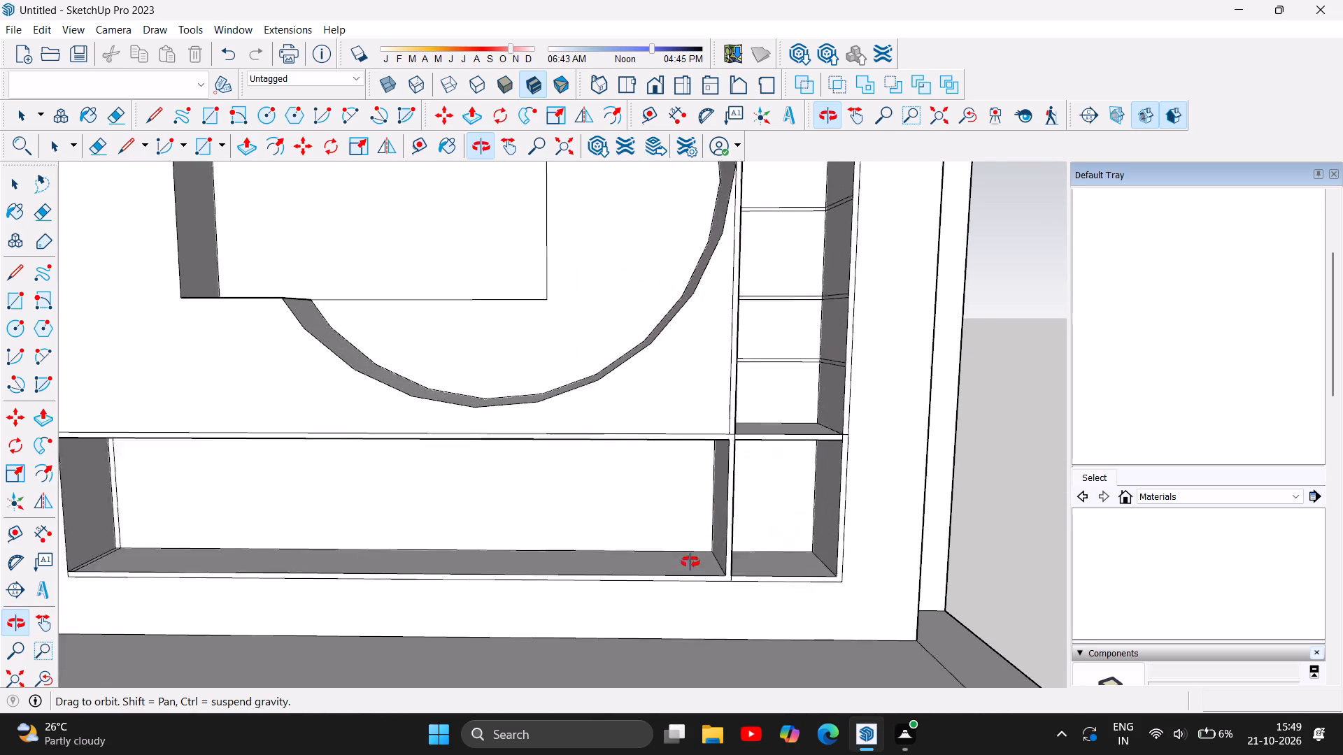
scroll(690, 562, "up", 5)
scroll(699, 543, "down", 9)
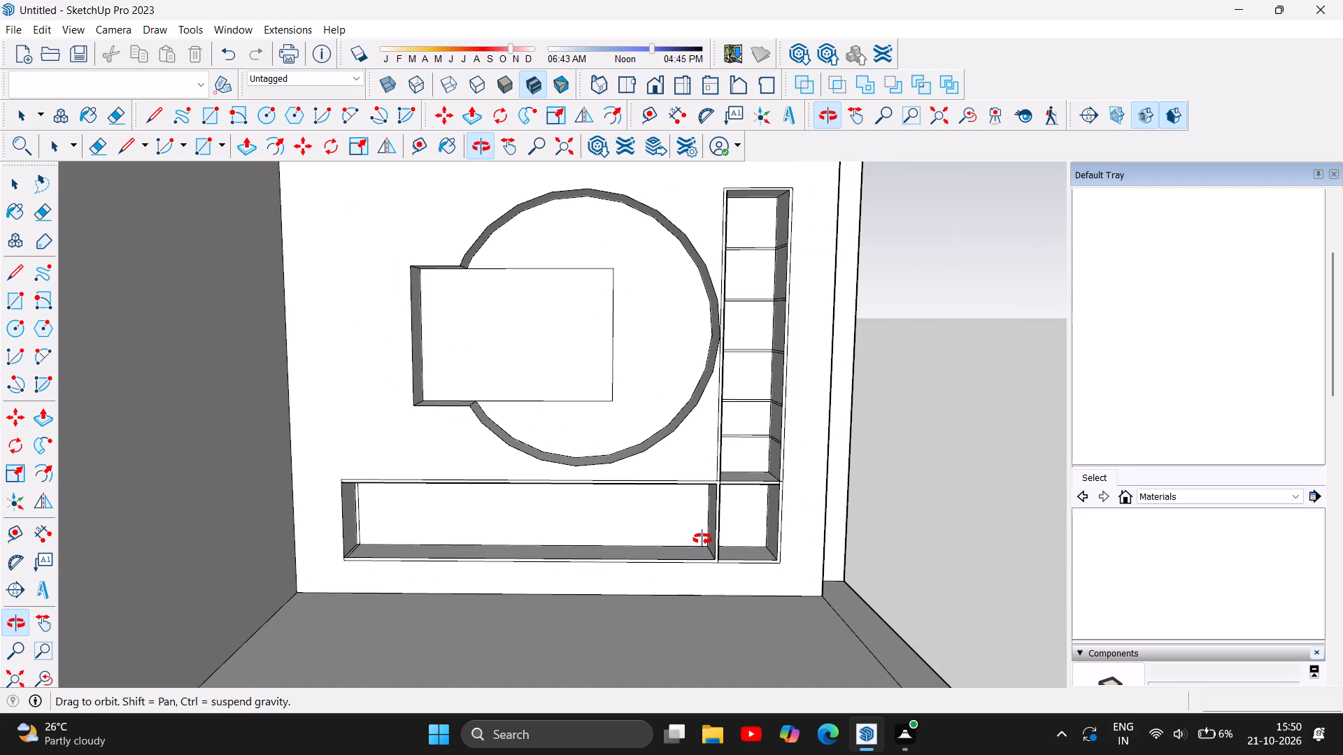
scroll(378, 480, "down", 3)
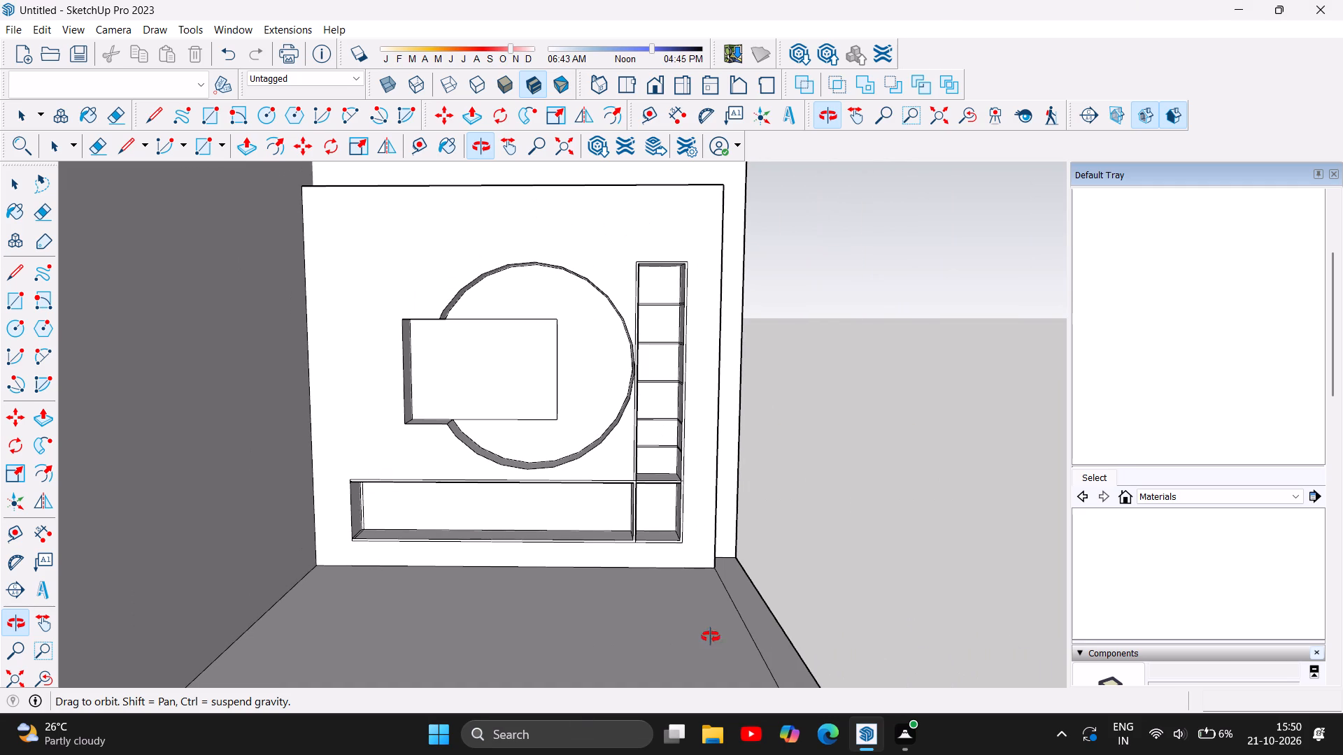
left_click_drag(729, 595, 702, 728)
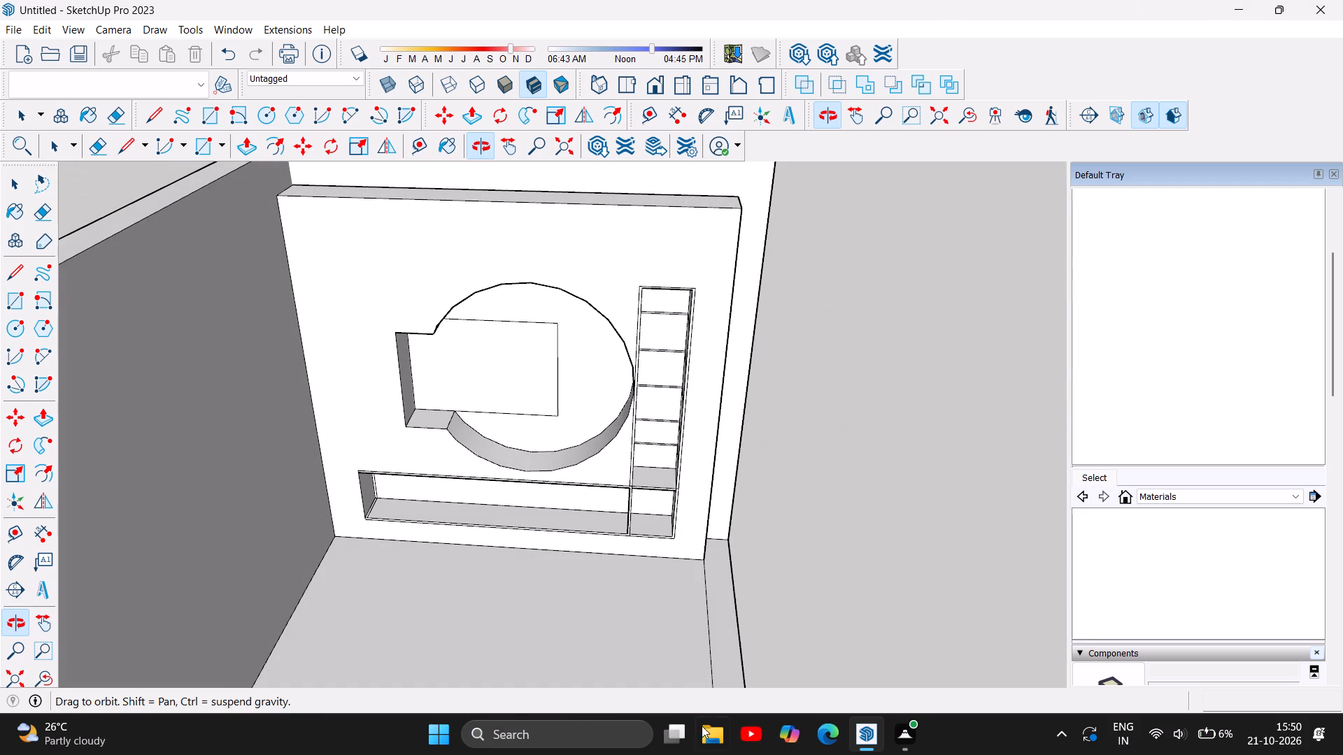
left_click_drag(340, 591, 356, 450)
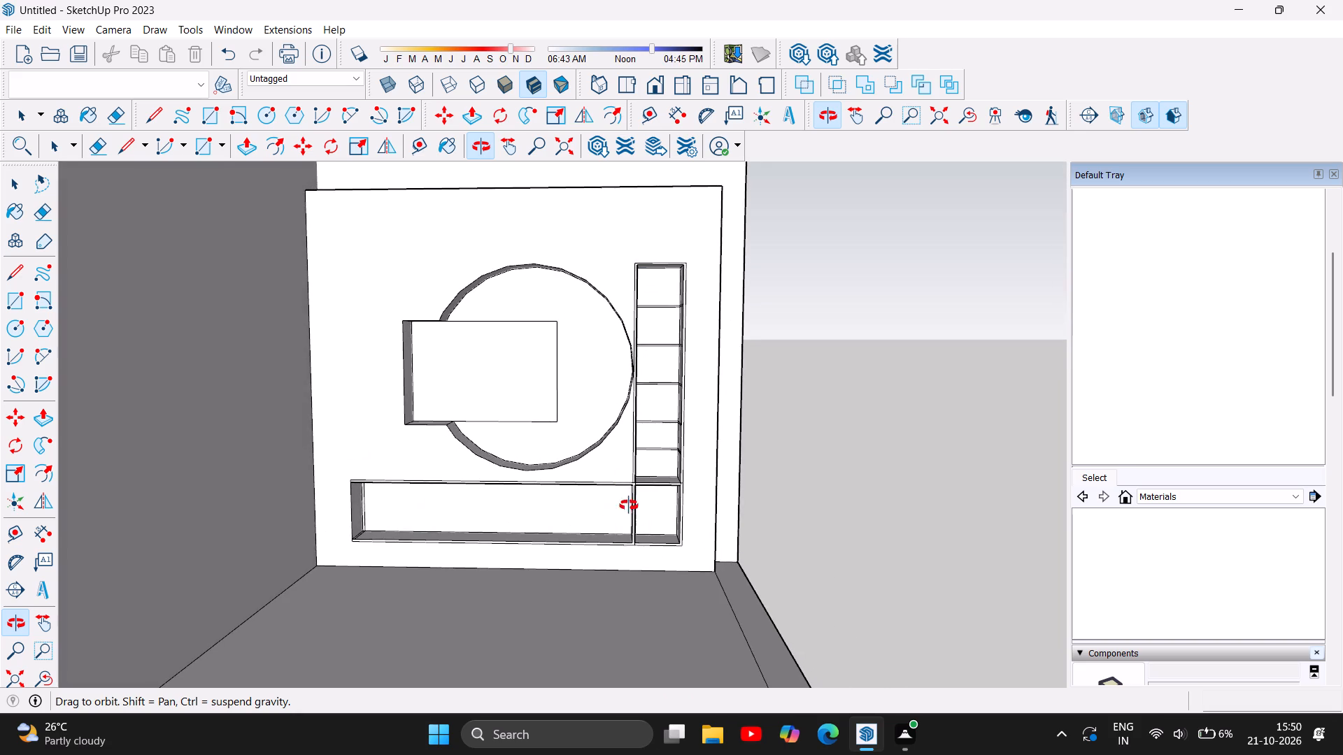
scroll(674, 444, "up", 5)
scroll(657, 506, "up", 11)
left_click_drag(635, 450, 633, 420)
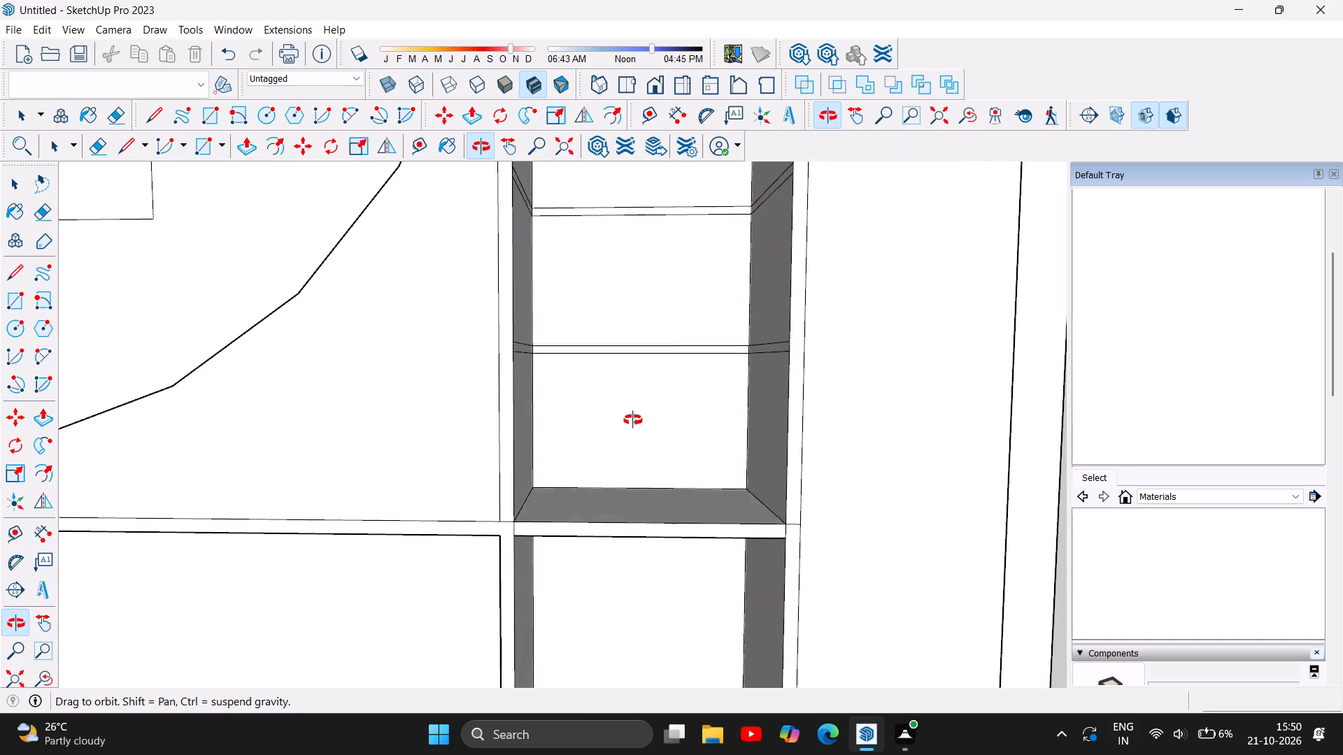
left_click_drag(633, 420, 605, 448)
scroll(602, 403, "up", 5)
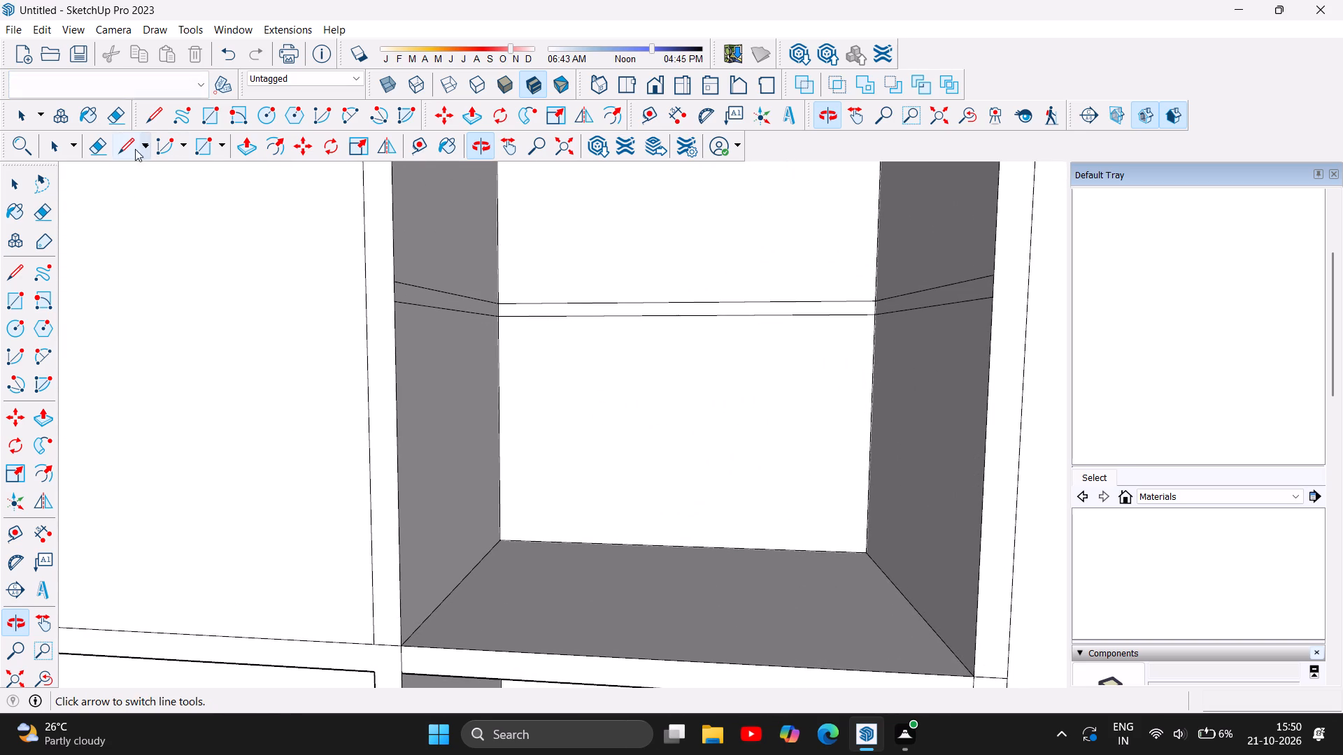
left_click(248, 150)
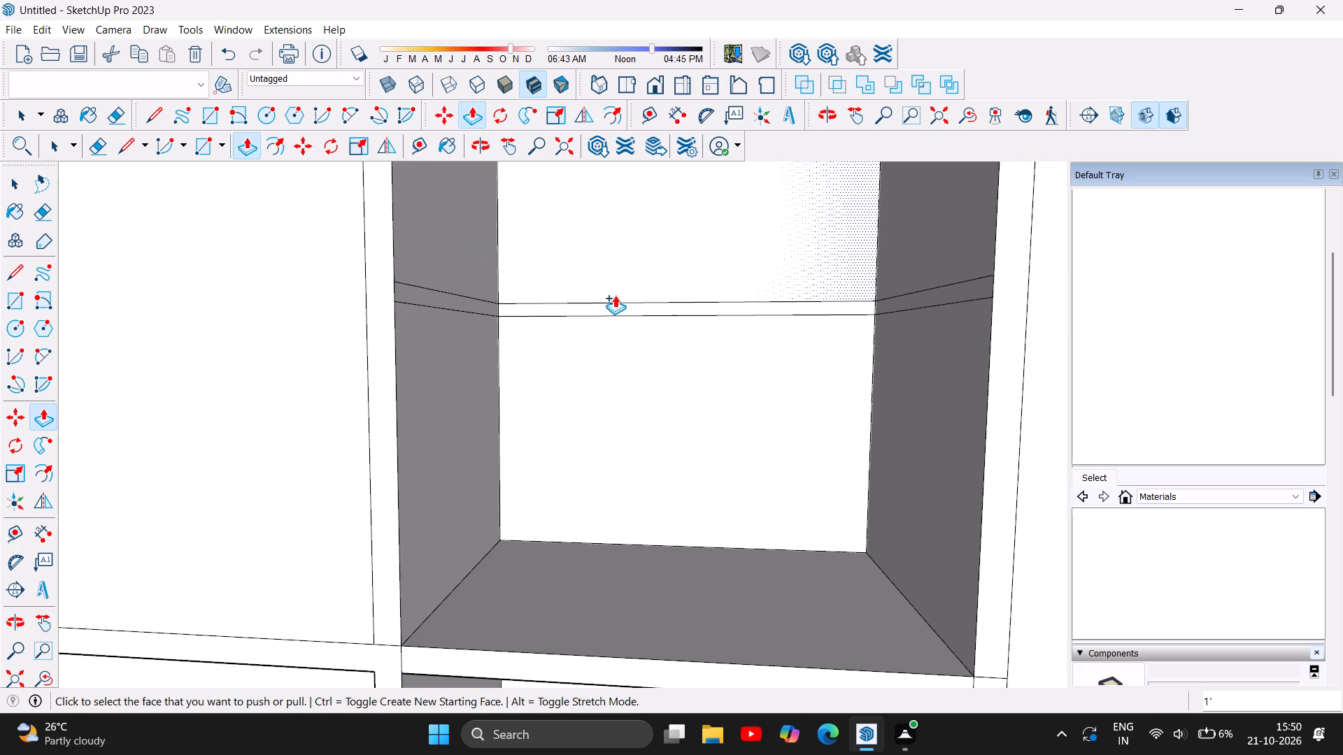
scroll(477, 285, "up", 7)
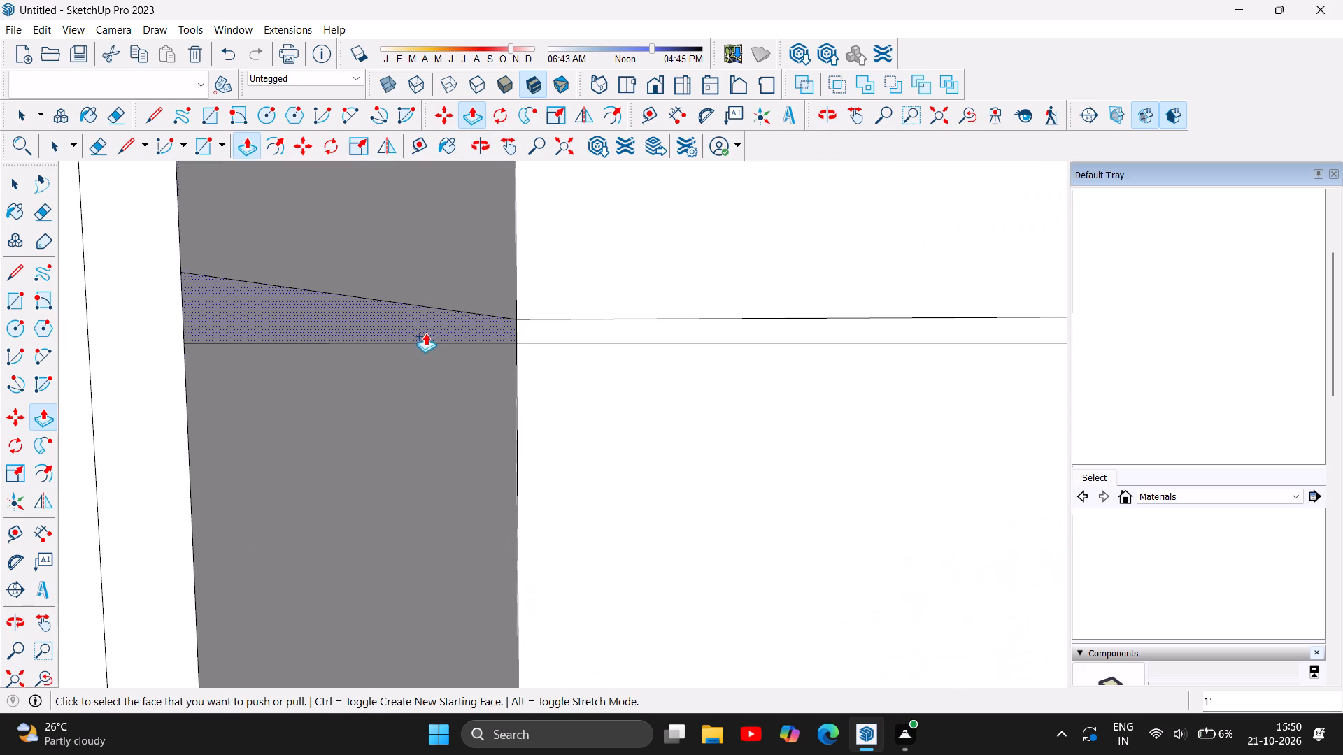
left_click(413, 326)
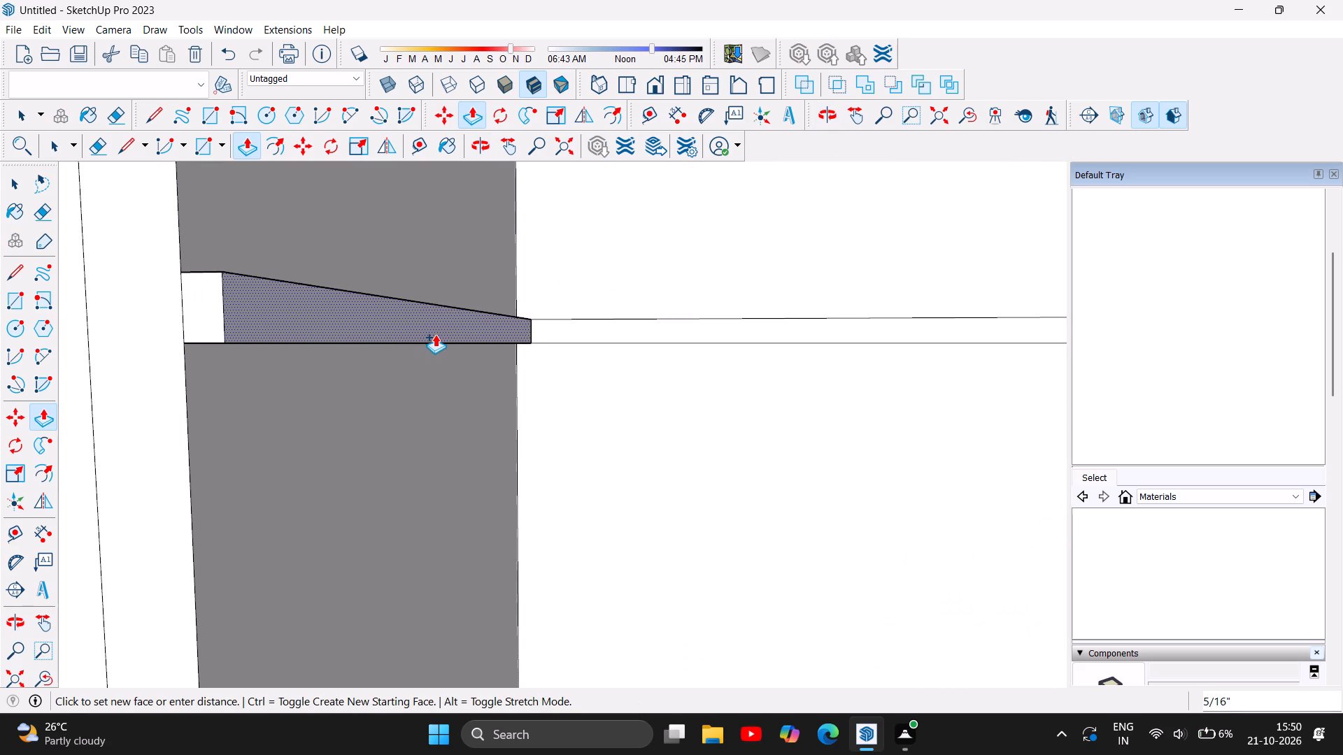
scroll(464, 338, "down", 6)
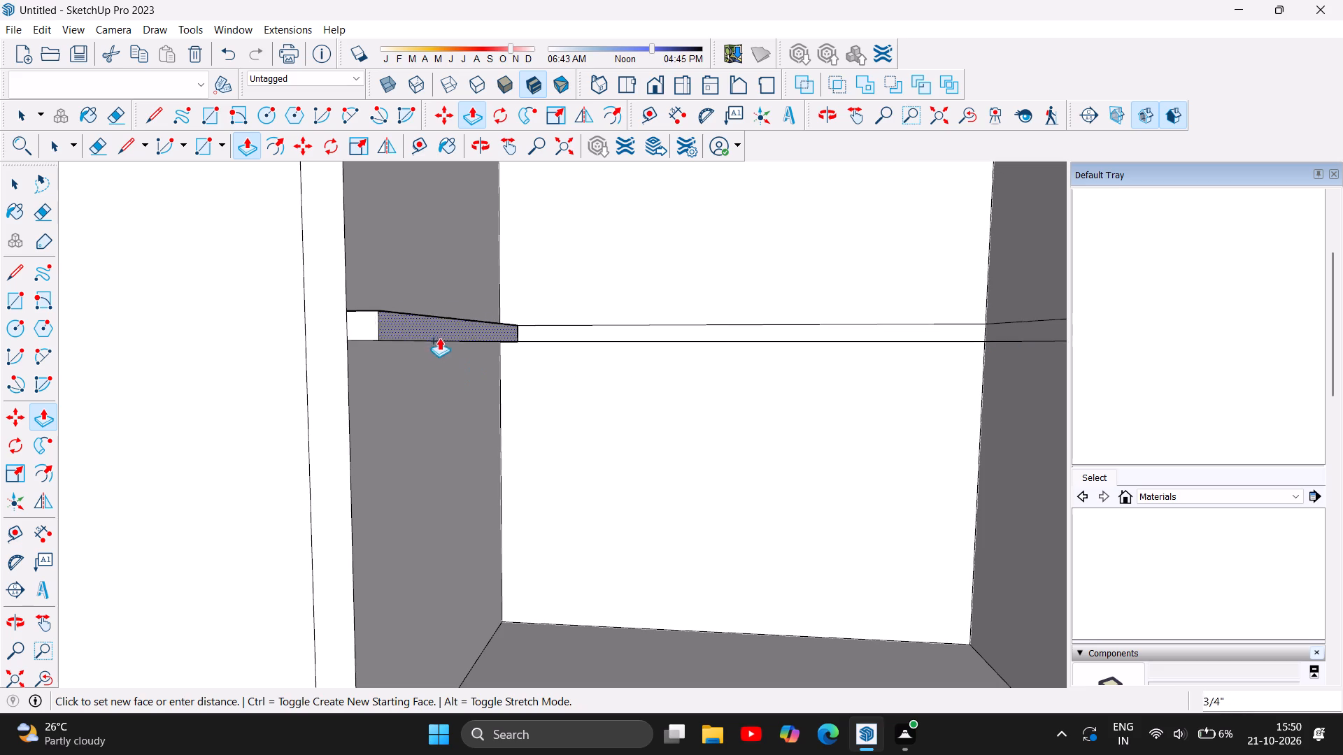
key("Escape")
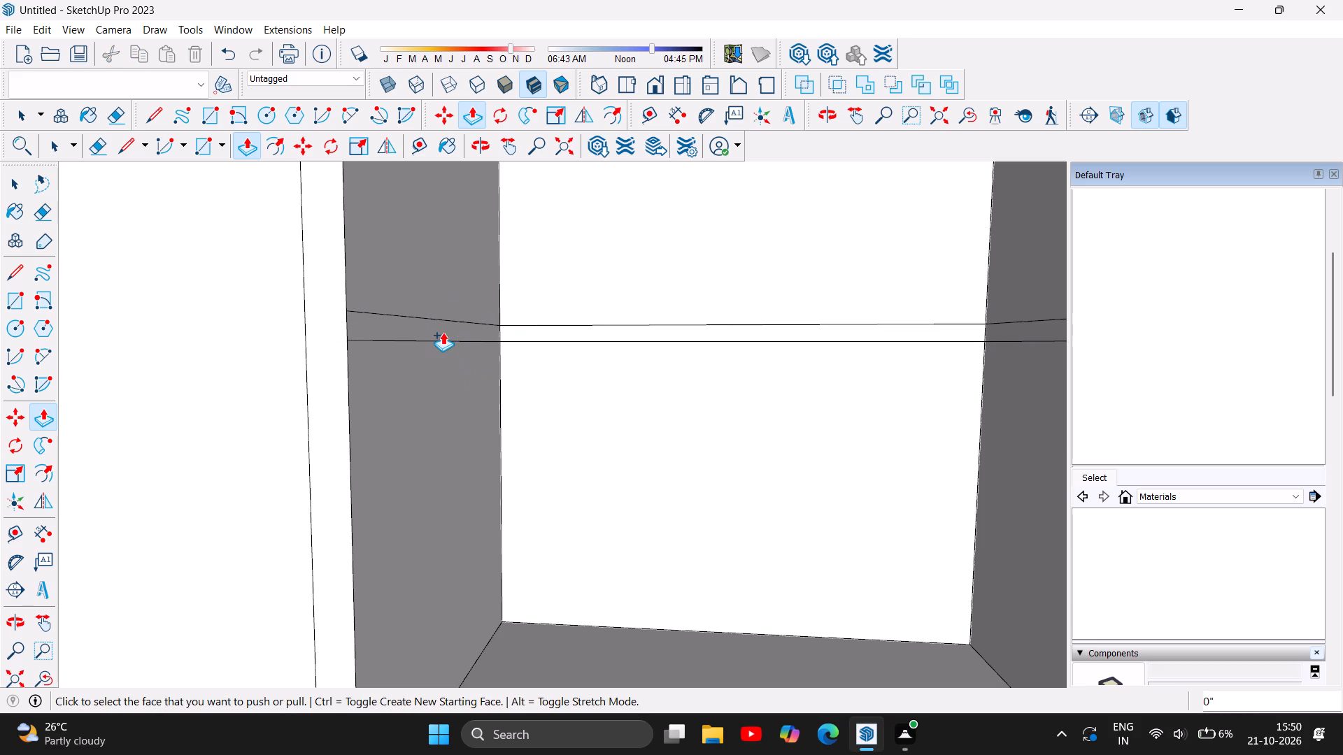
Extrude the lowest shelf strip on the back of the shelving column forward by 1'.
scroll(757, 330, "up", 5)
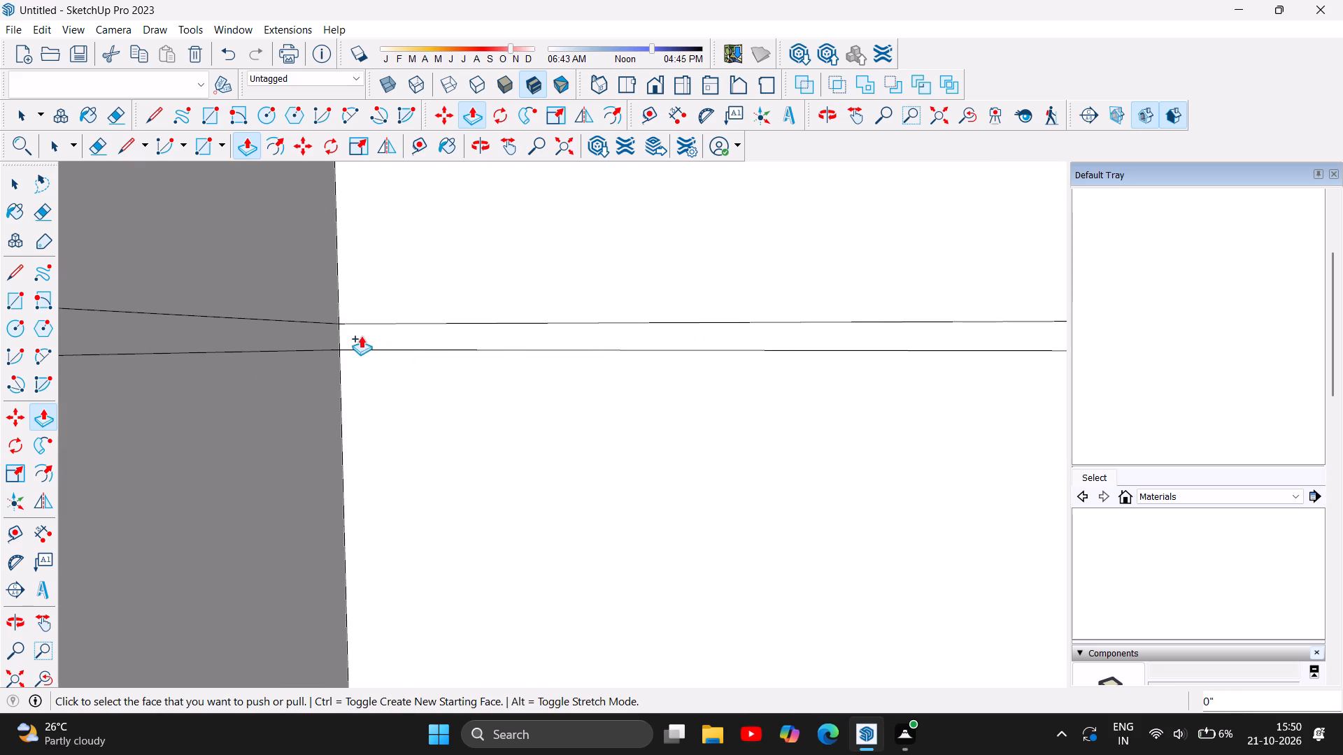
scroll(458, 327, "up", 7)
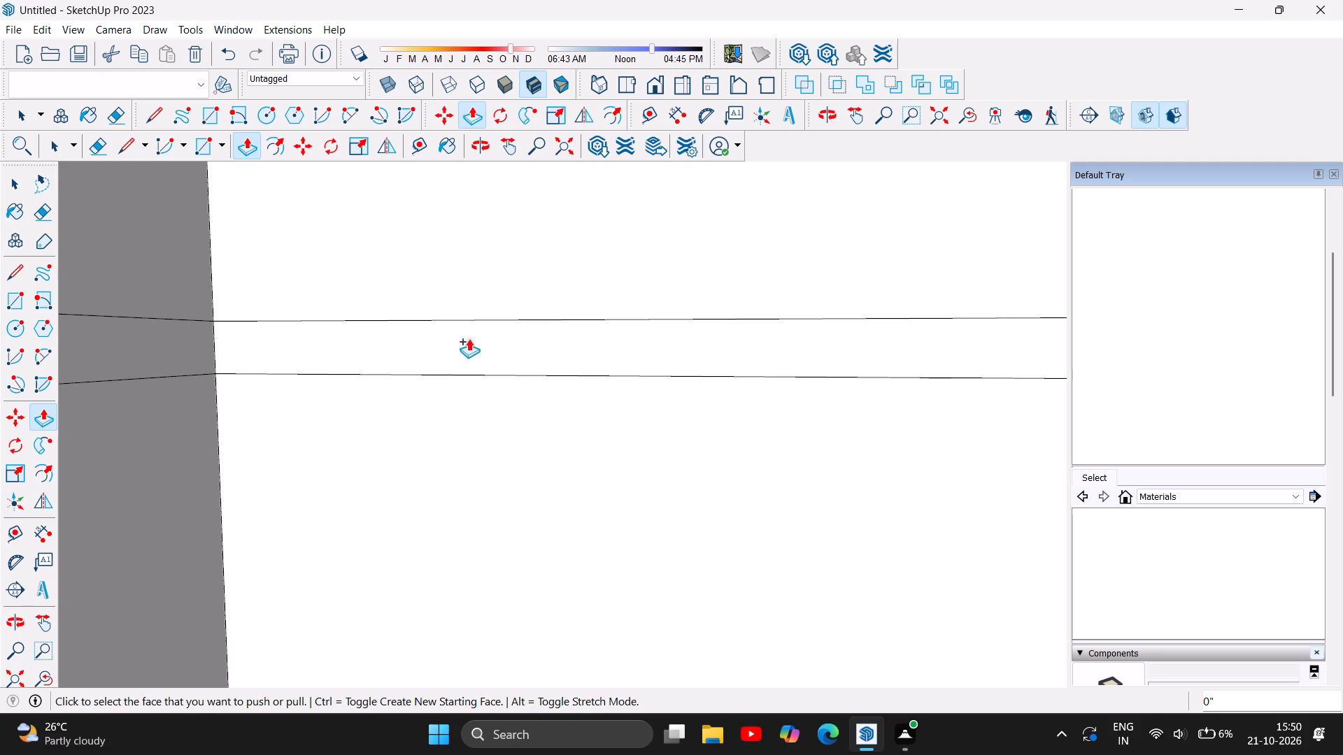
scroll(503, 355, "down", 4)
left_click(503, 355)
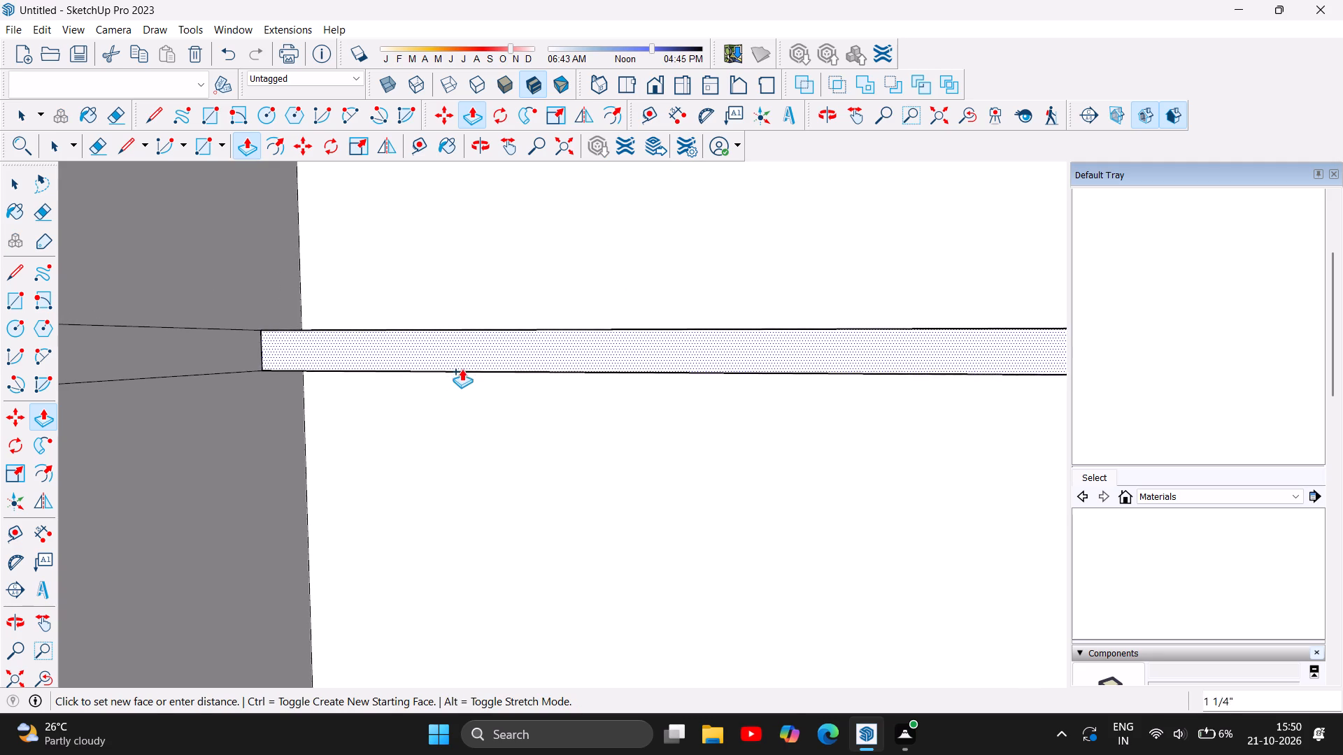
scroll(452, 377, "down", 14)
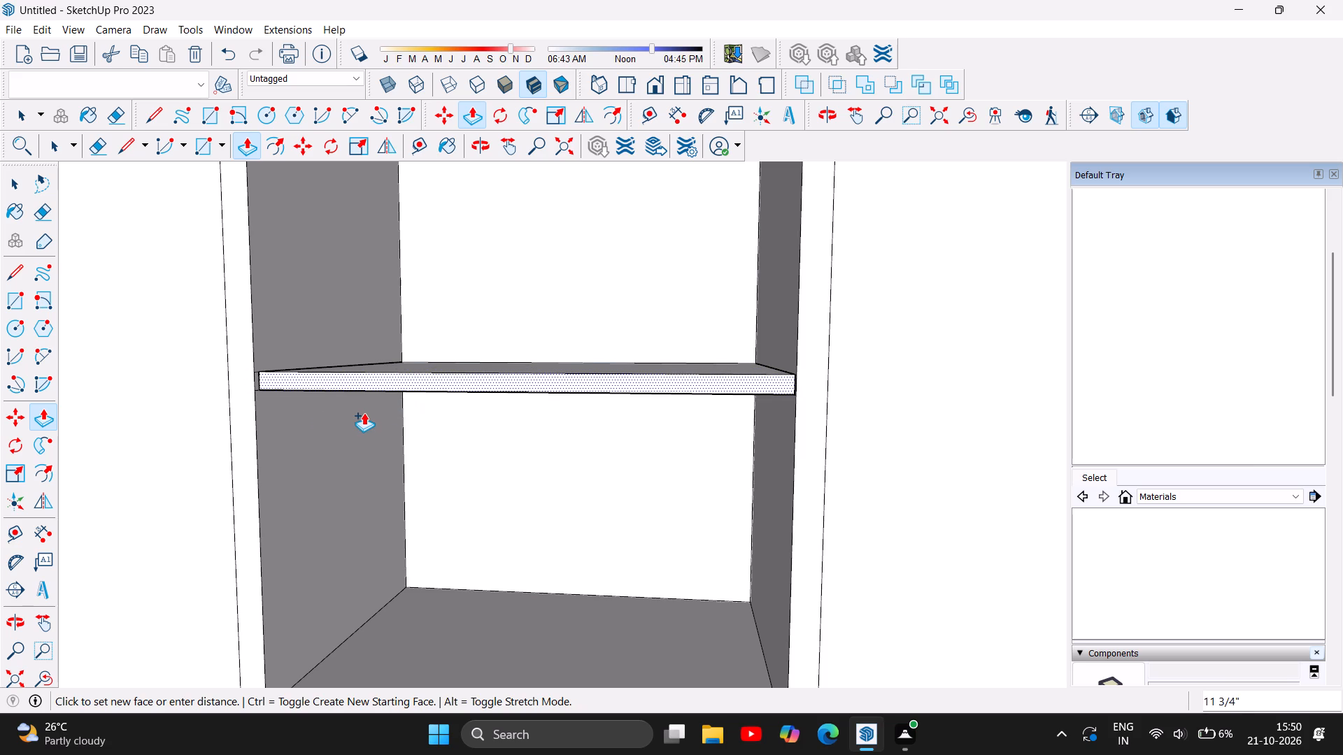
type("1'")
key("Return")
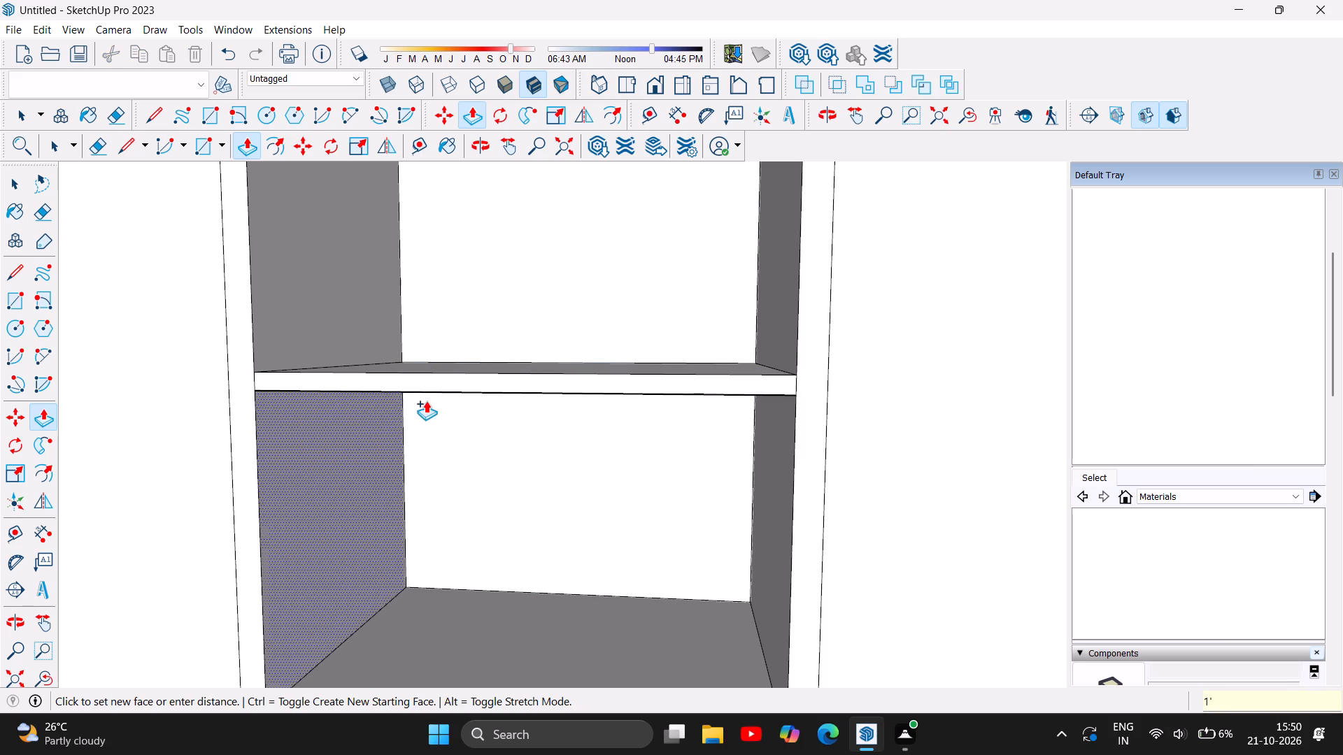
Extrude the second shelf strip from the bottom of the shelving column forward by 1'.
scroll(653, 379, "down", 6)
scroll(915, 523, "down", 6)
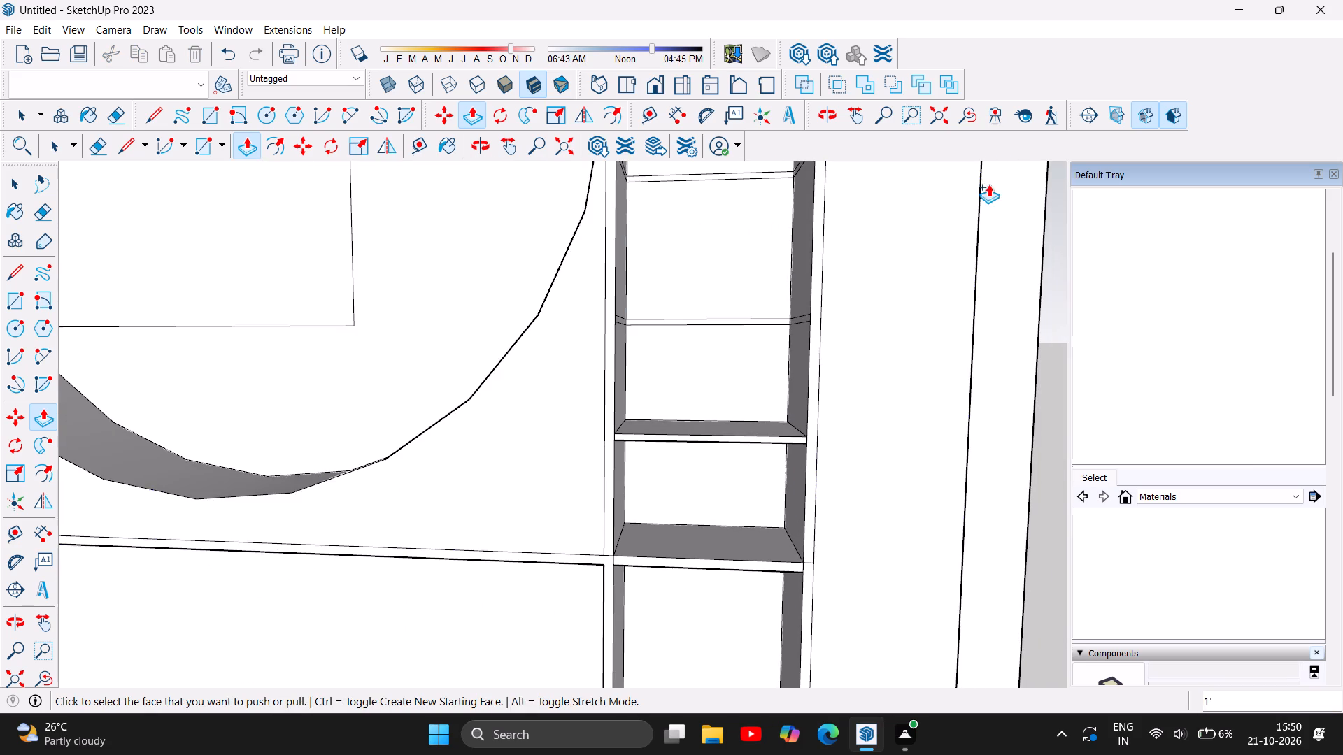
scroll(751, 471, "down", 6)
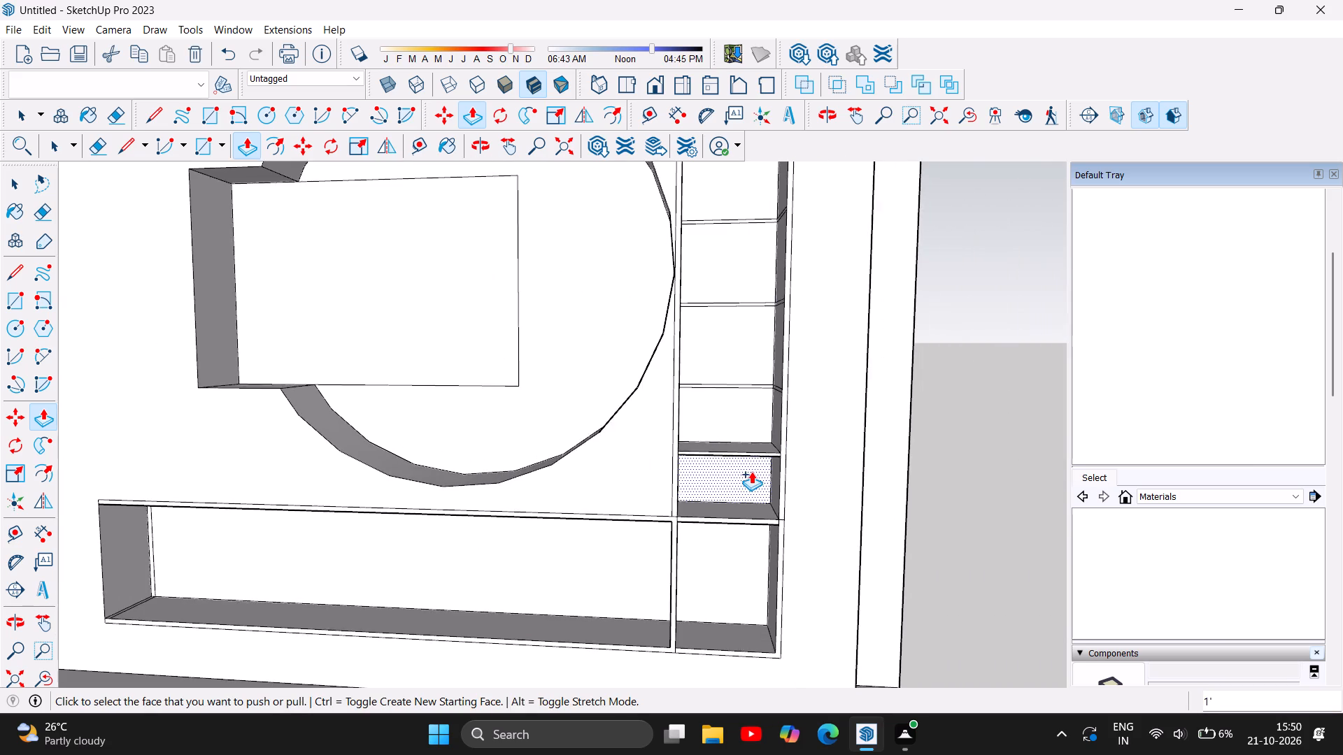
scroll(763, 498, "down", 6)
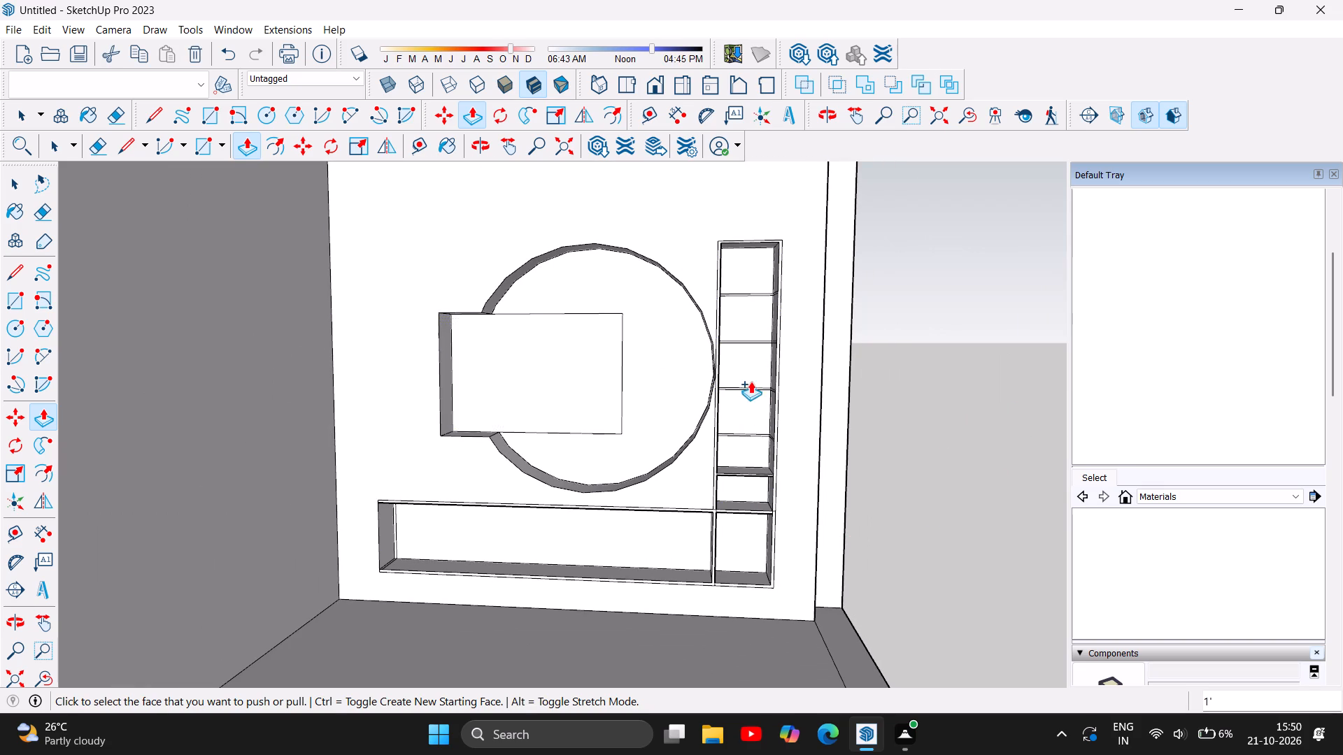
scroll(761, 384, "up", 3)
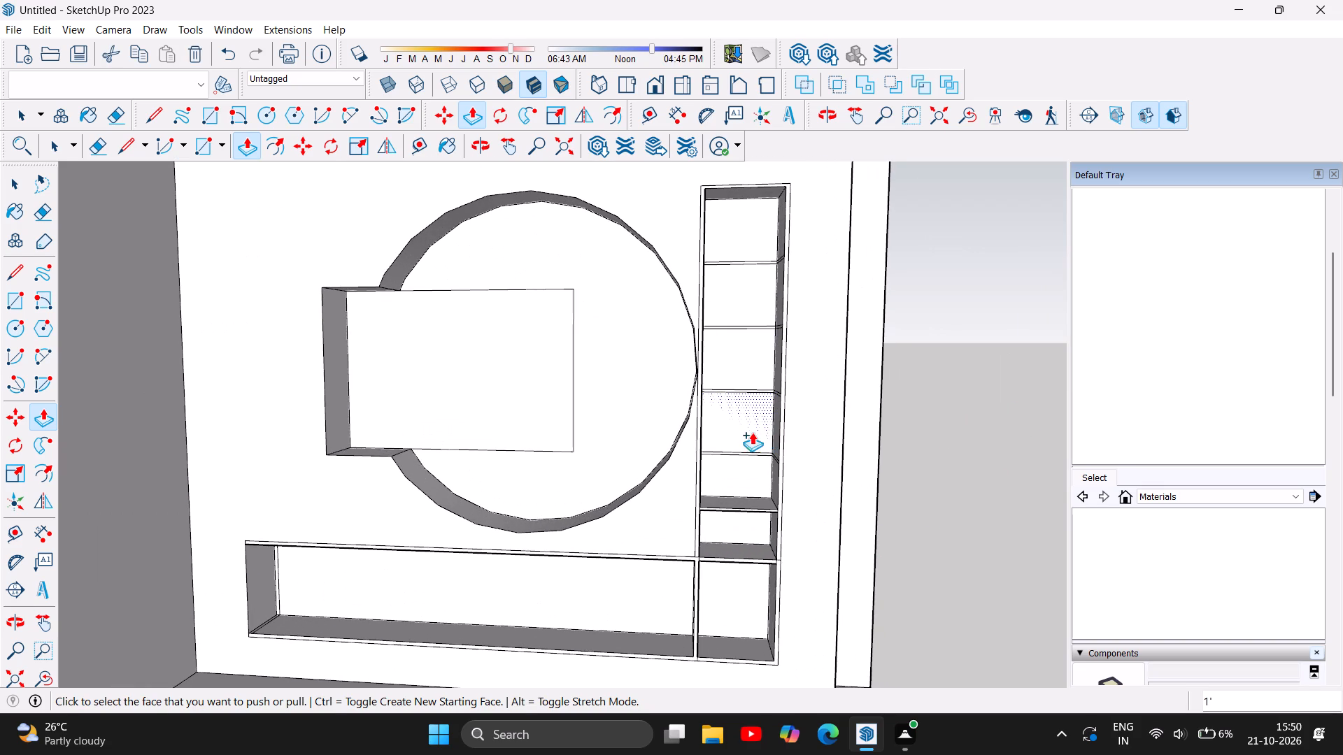
scroll(741, 434, "up", 17)
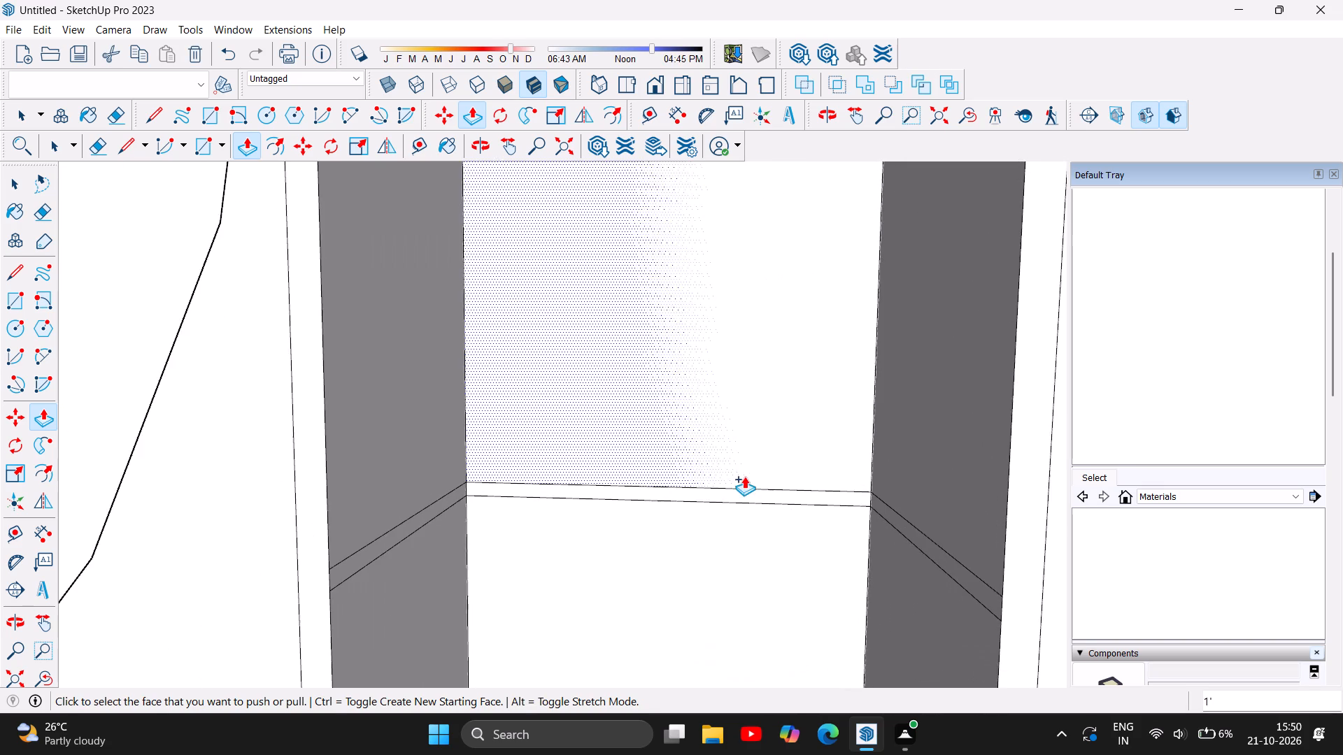
scroll(744, 476, "up", 1)
scroll(665, 494, "up", 7)
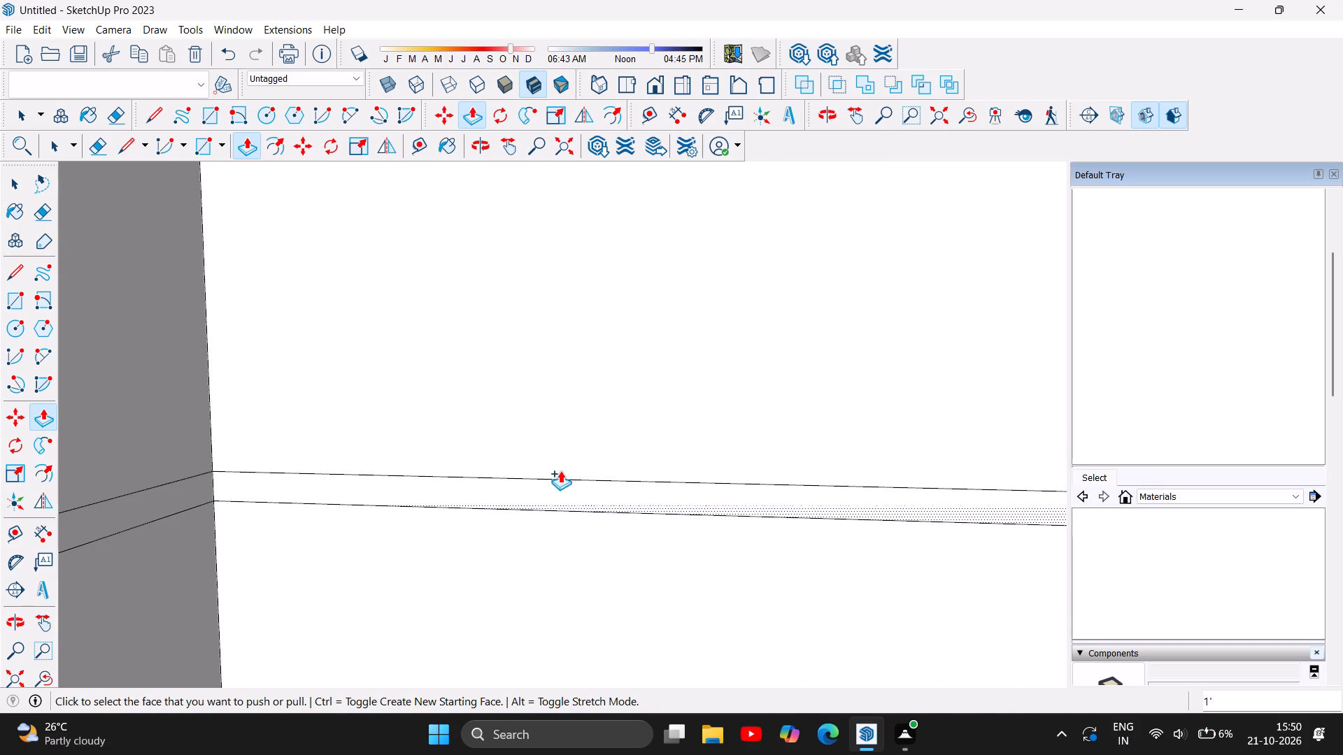
left_click(613, 491)
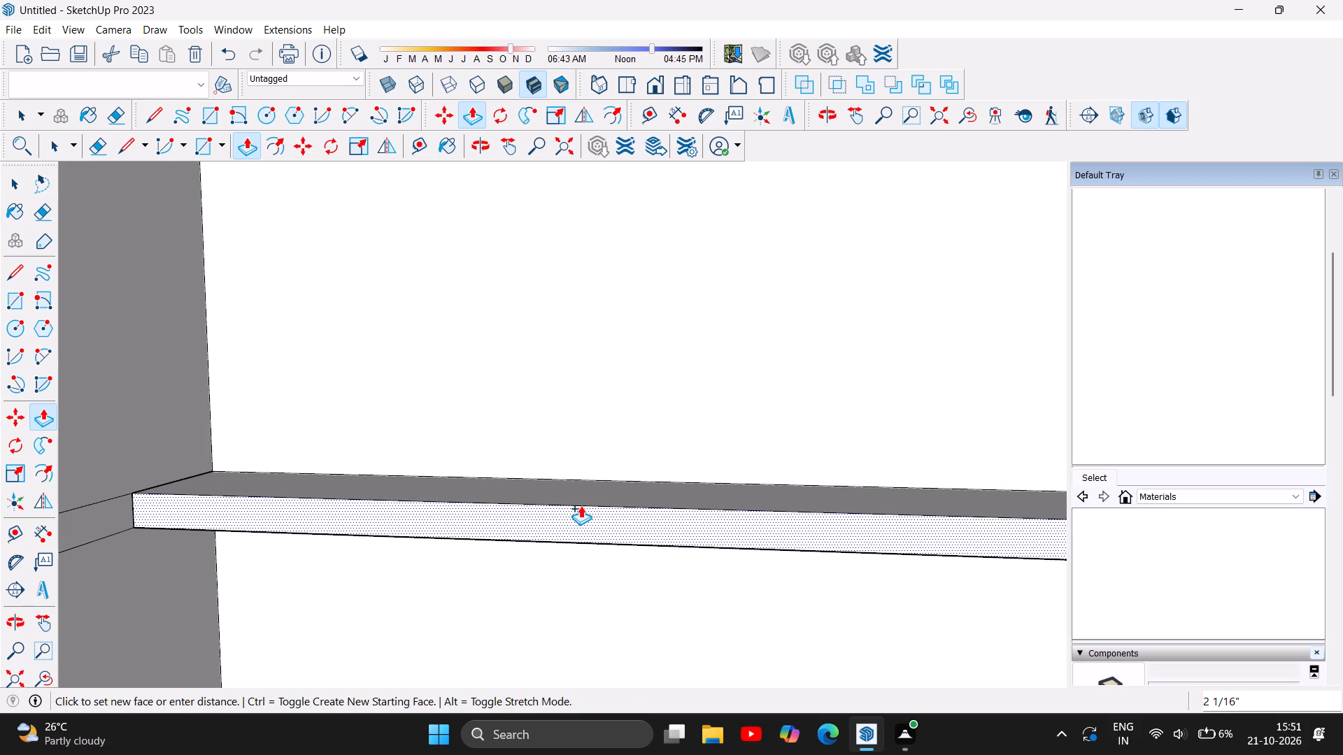
type("1'")
key("Return")
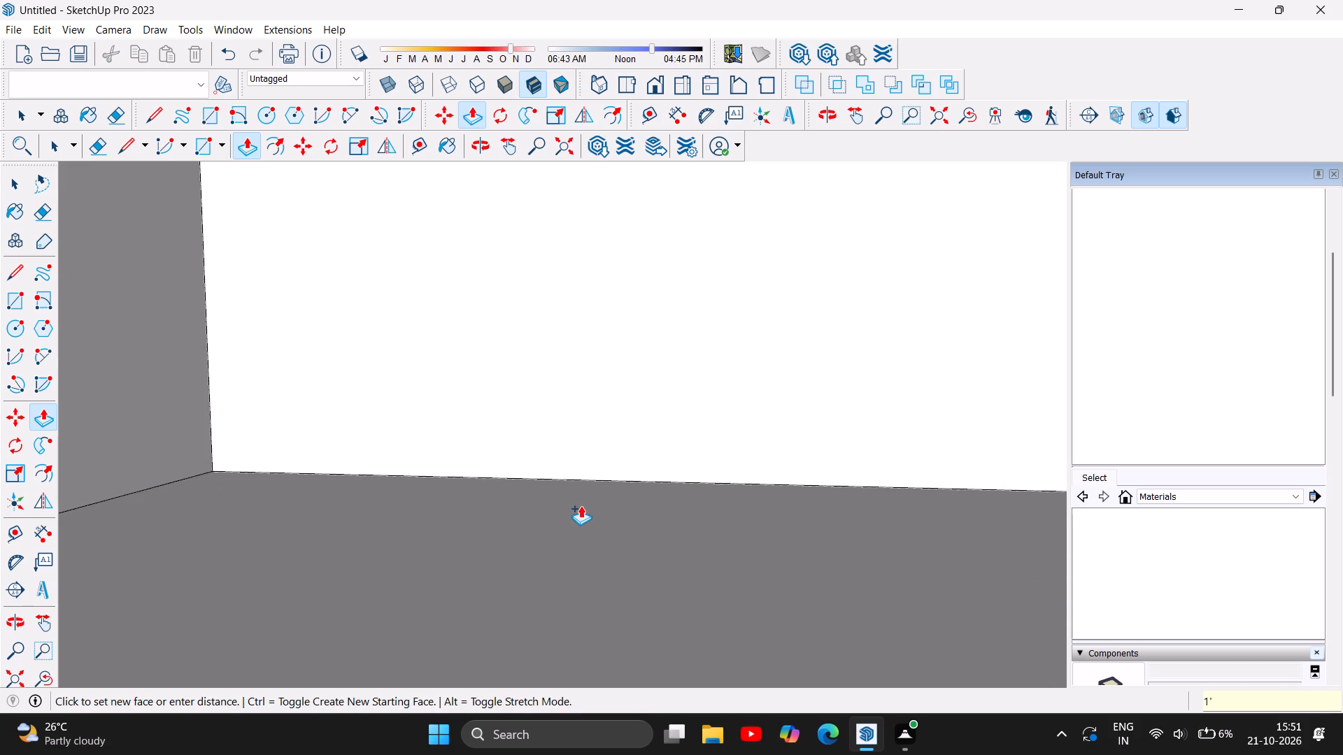
Extrude the third shelf strip from the bottom of the shelving column forward by 1'.
scroll(658, 602, "down", 6)
scroll(642, 388, "down", 11)
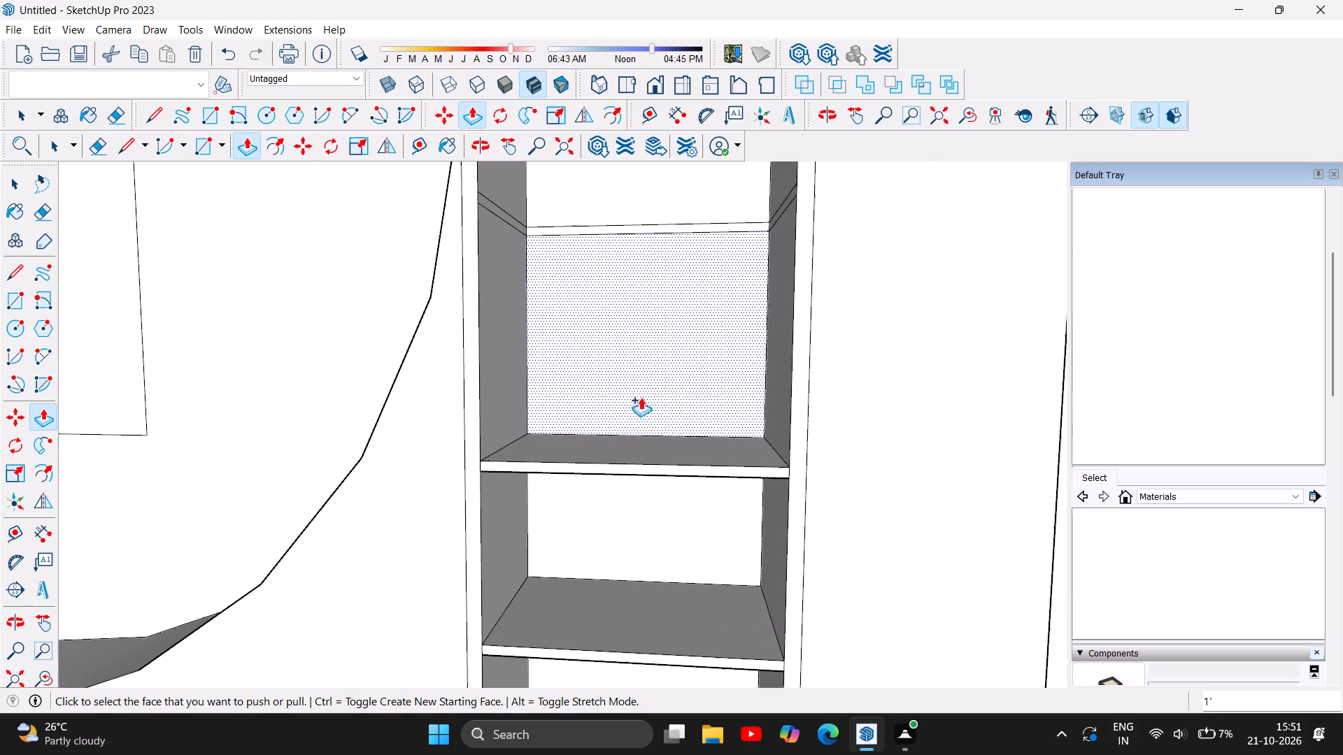
scroll(669, 505, "down", 10)
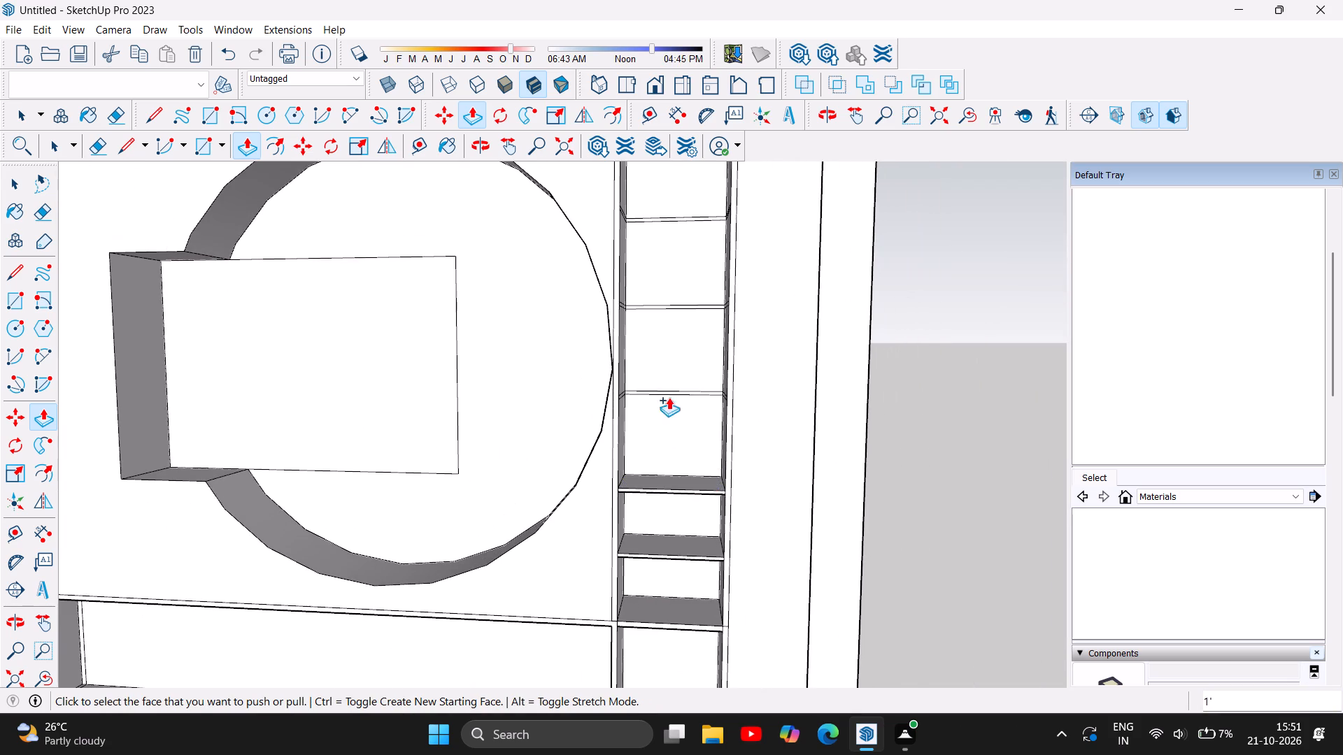
scroll(684, 343, "up", 5)
scroll(695, 398, "up", 15)
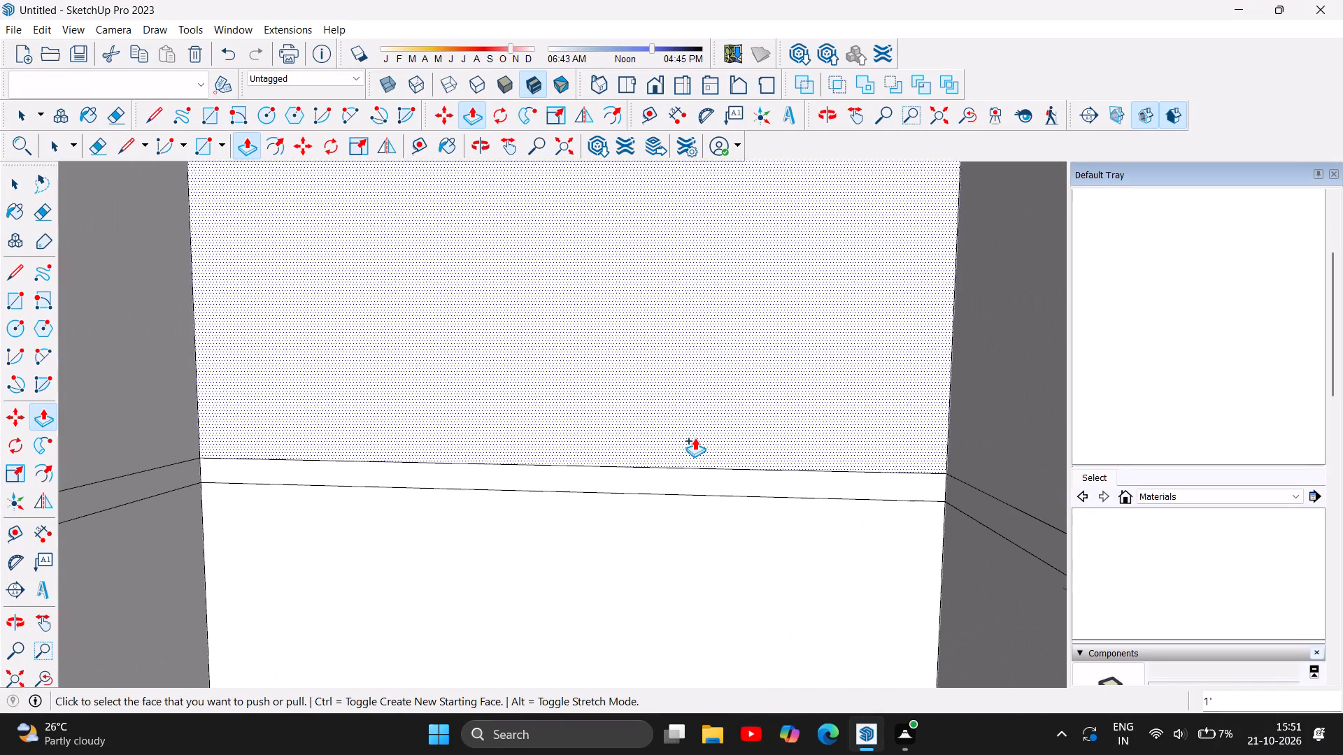
left_click(632, 480)
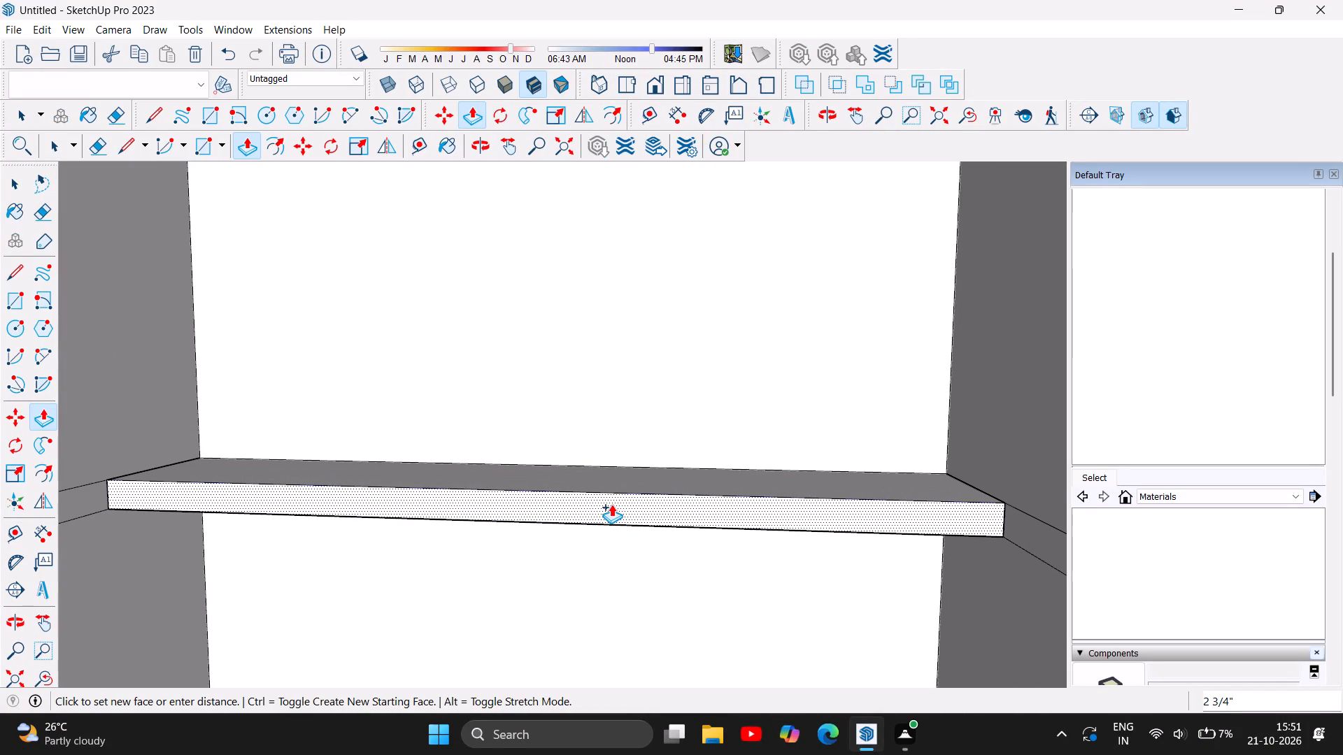
type("1'")
key("Return")
Extrude the fourth shelf strip from the bottom of the shelving column forward by 1'.
scroll(669, 398, "down", 6)
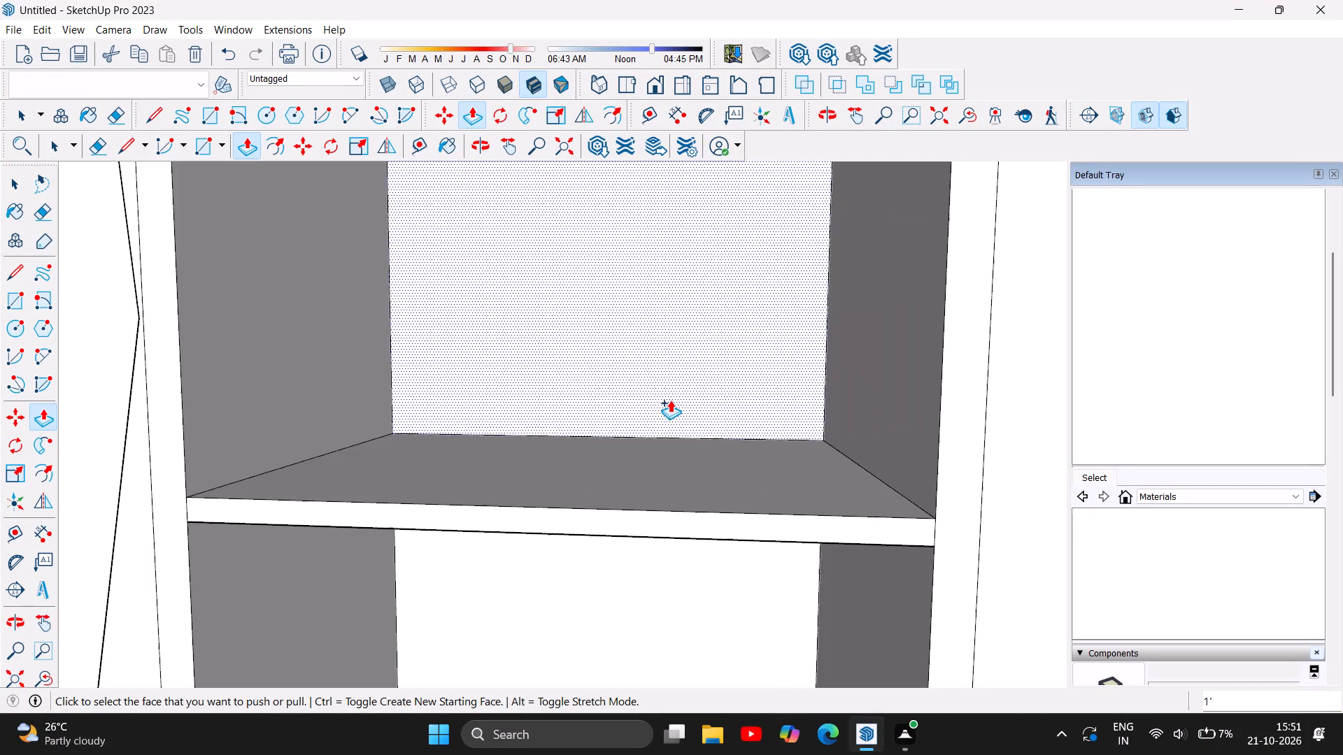
scroll(678, 450, "down", 6)
scroll(696, 557, "down", 6)
scroll(799, 275, "down", 5)
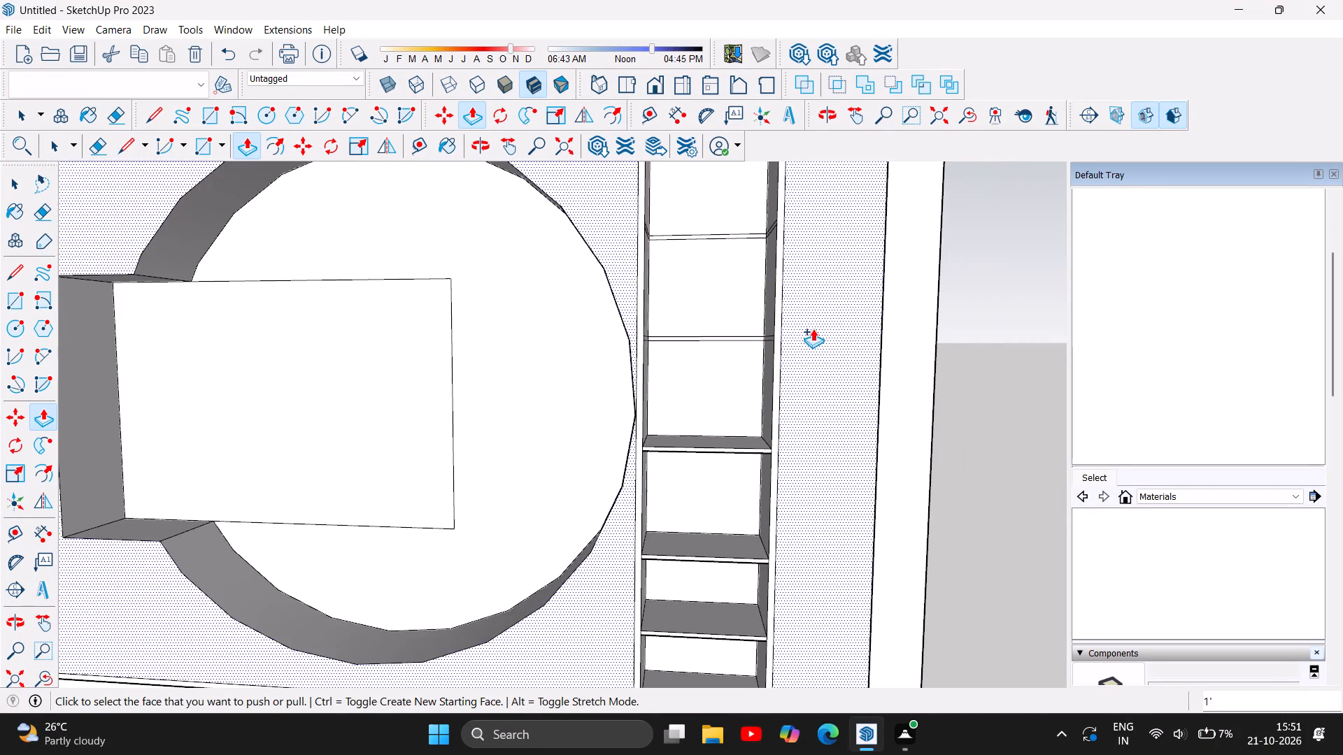
scroll(762, 305, "up", 6)
scroll(694, 368, "up", 7)
scroll(693, 368, "down", 1)
scroll(665, 357, "up", 7)
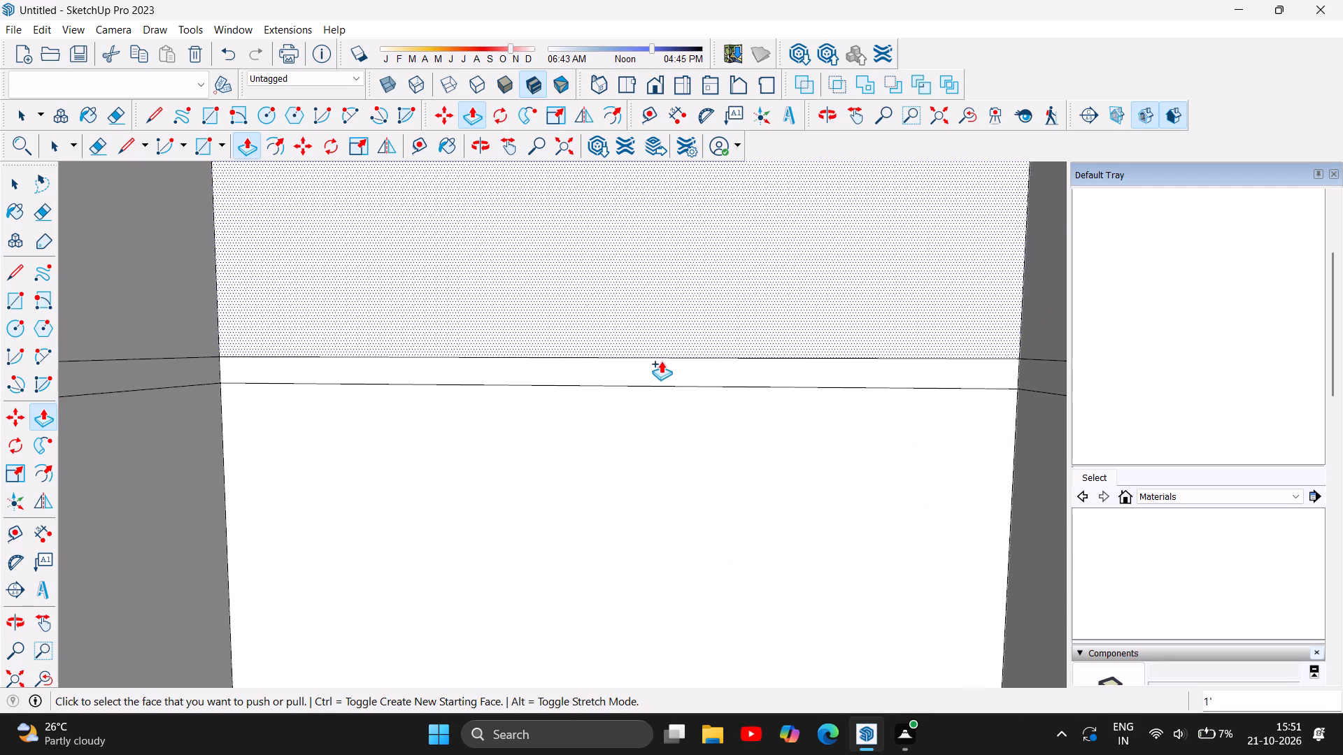
left_click(674, 362)
type("1'")
key("Return")
scroll(688, 439, "down", 7)
scroll(791, 495, "down", 8)
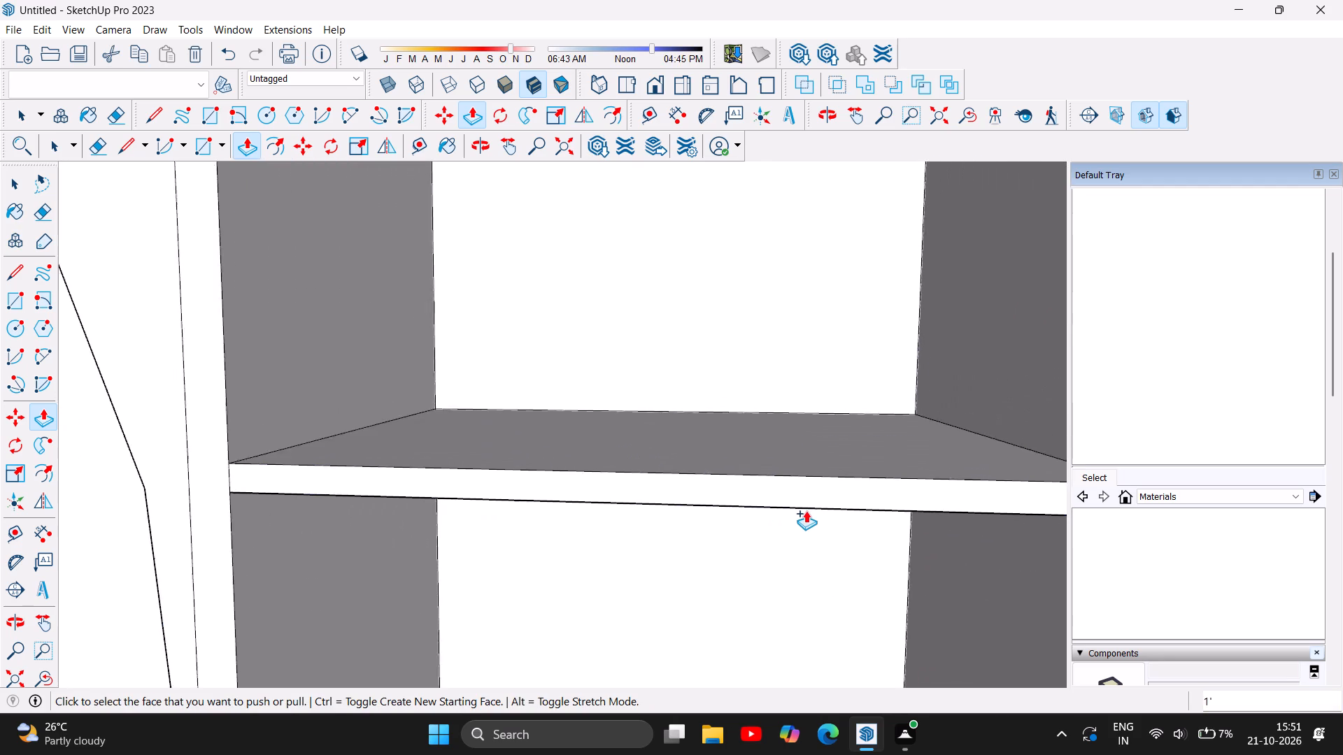
Extrude the topmost shelf strip on the back of the shelving column forward by 1'.
scroll(806, 510, "down", 13)
scroll(749, 436, "down", 7)
scroll(704, 343, "down", 6)
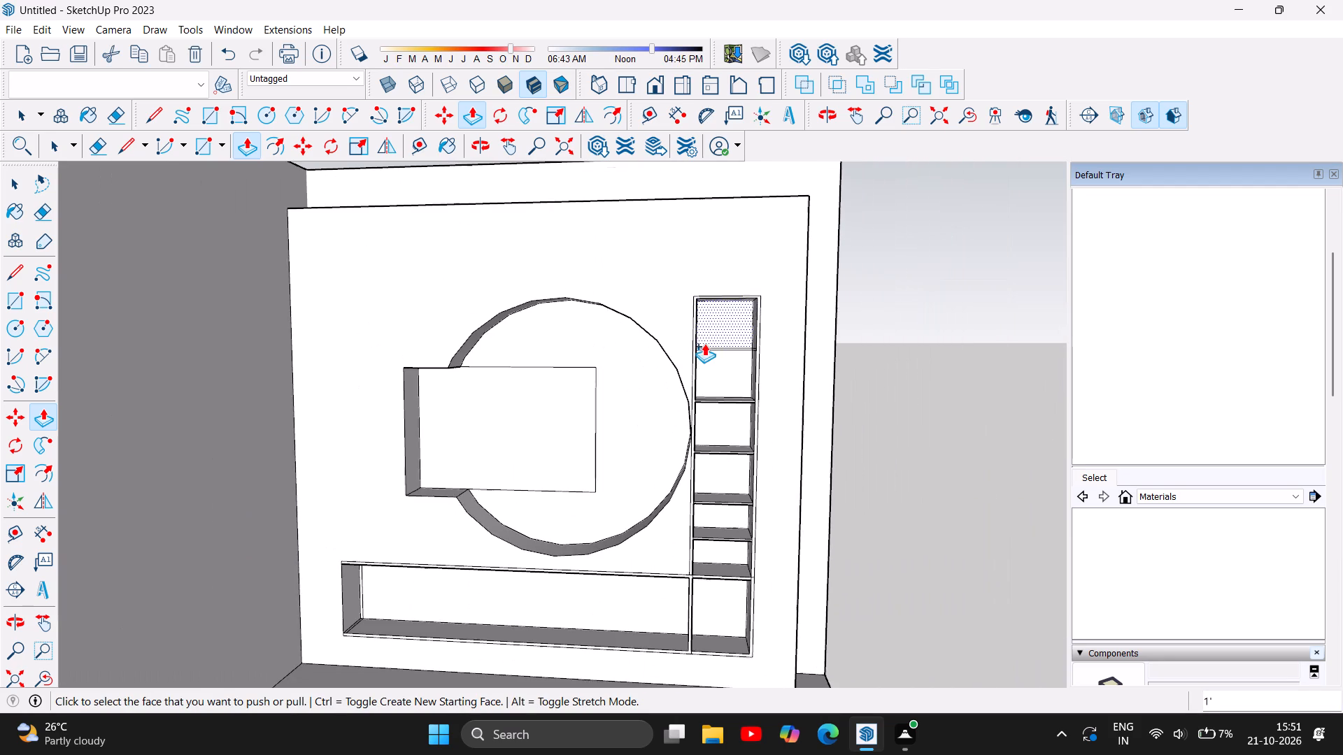
scroll(806, 252, "up", 5)
scroll(660, 428, "up", 7)
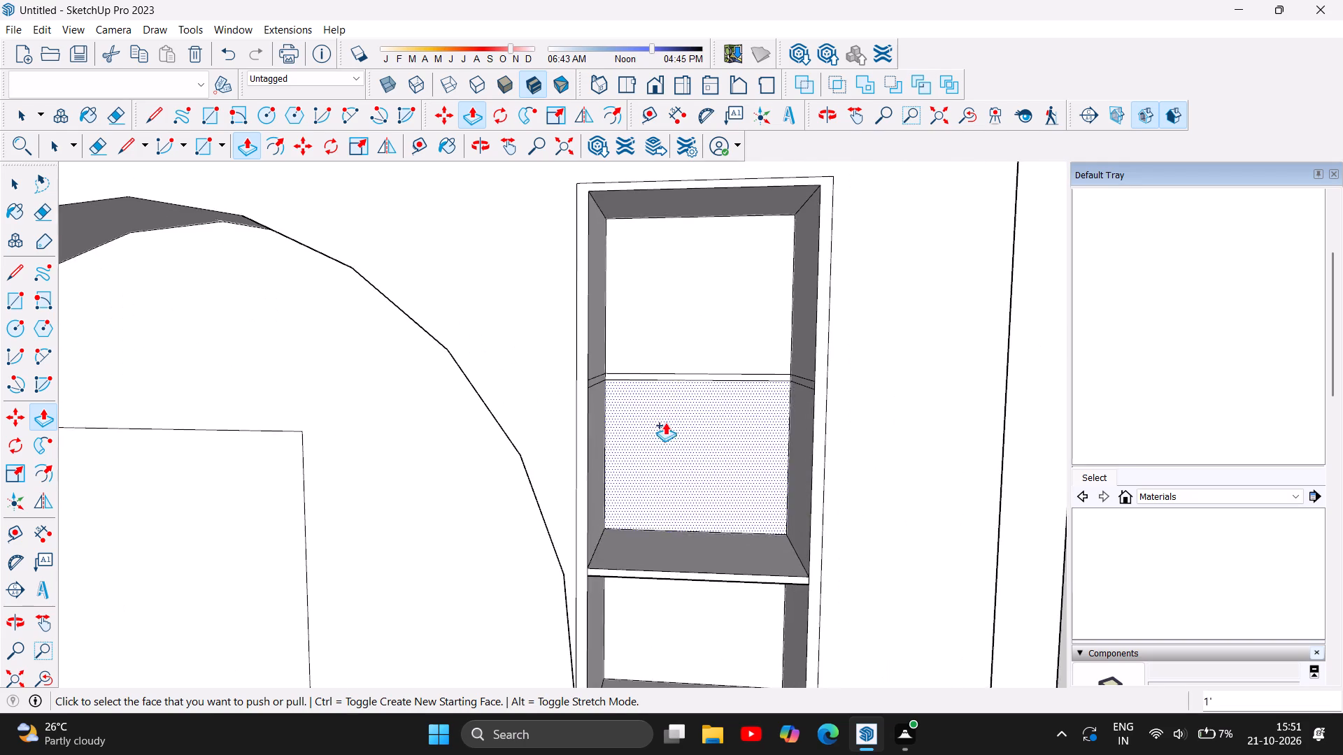
scroll(688, 377, "up", 18)
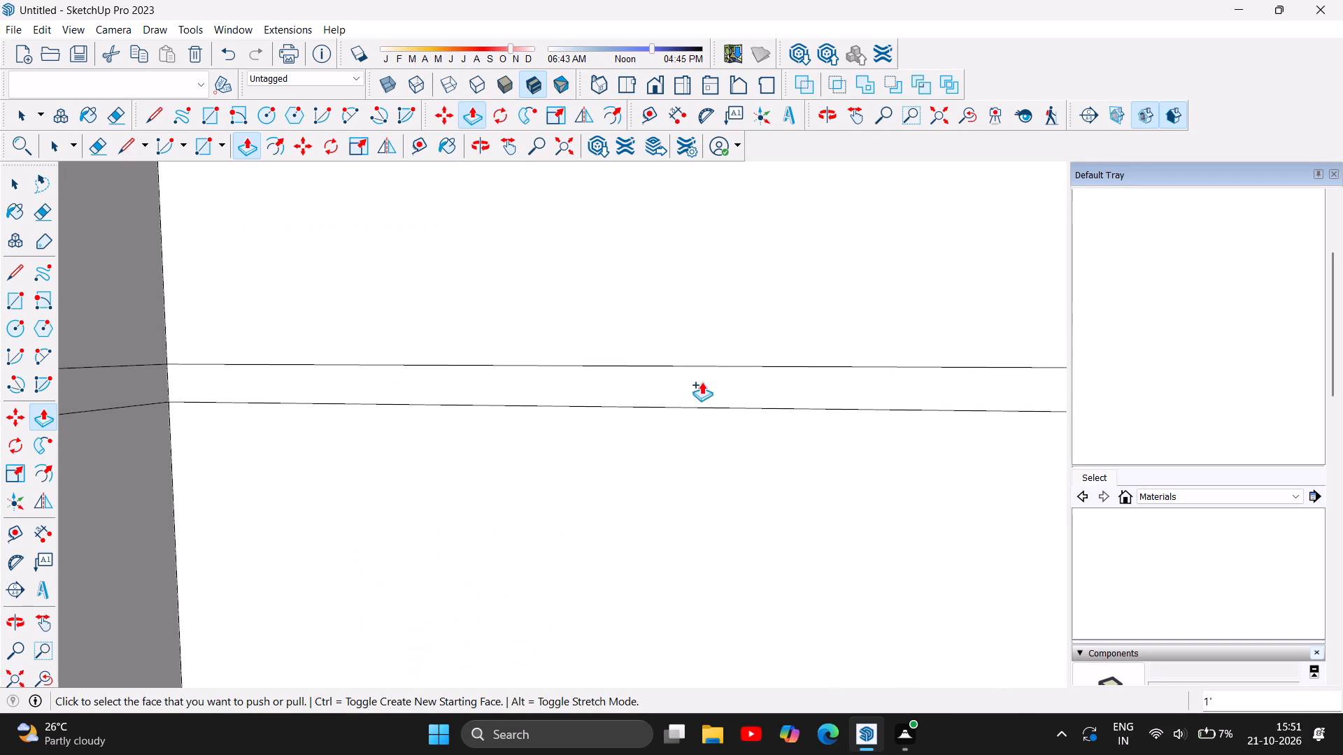
scroll(619, 373, "down", 5)
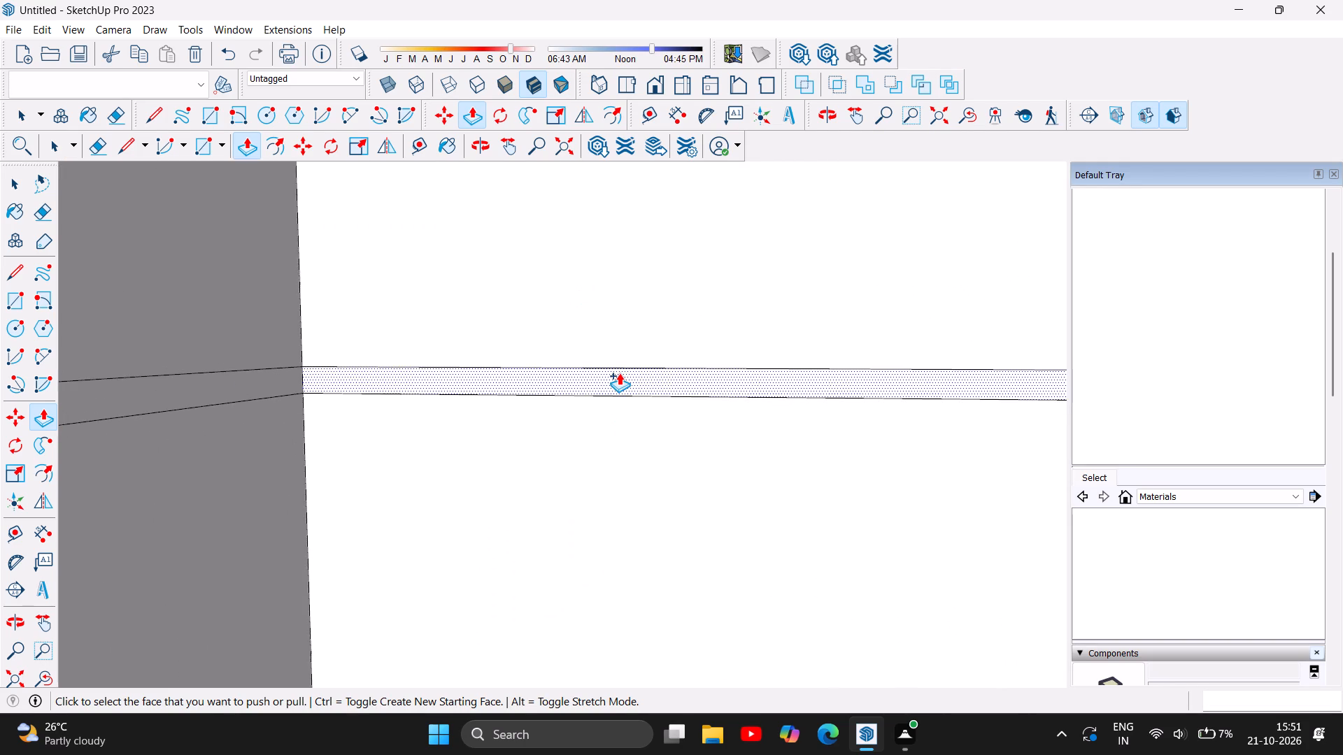
left_click(619, 373)
type("1'")
key("Return")
Extrude the recessed rectangular face overlapping the circle on the far-wall unit forward by 1'.
scroll(567, 425, "down", 7)
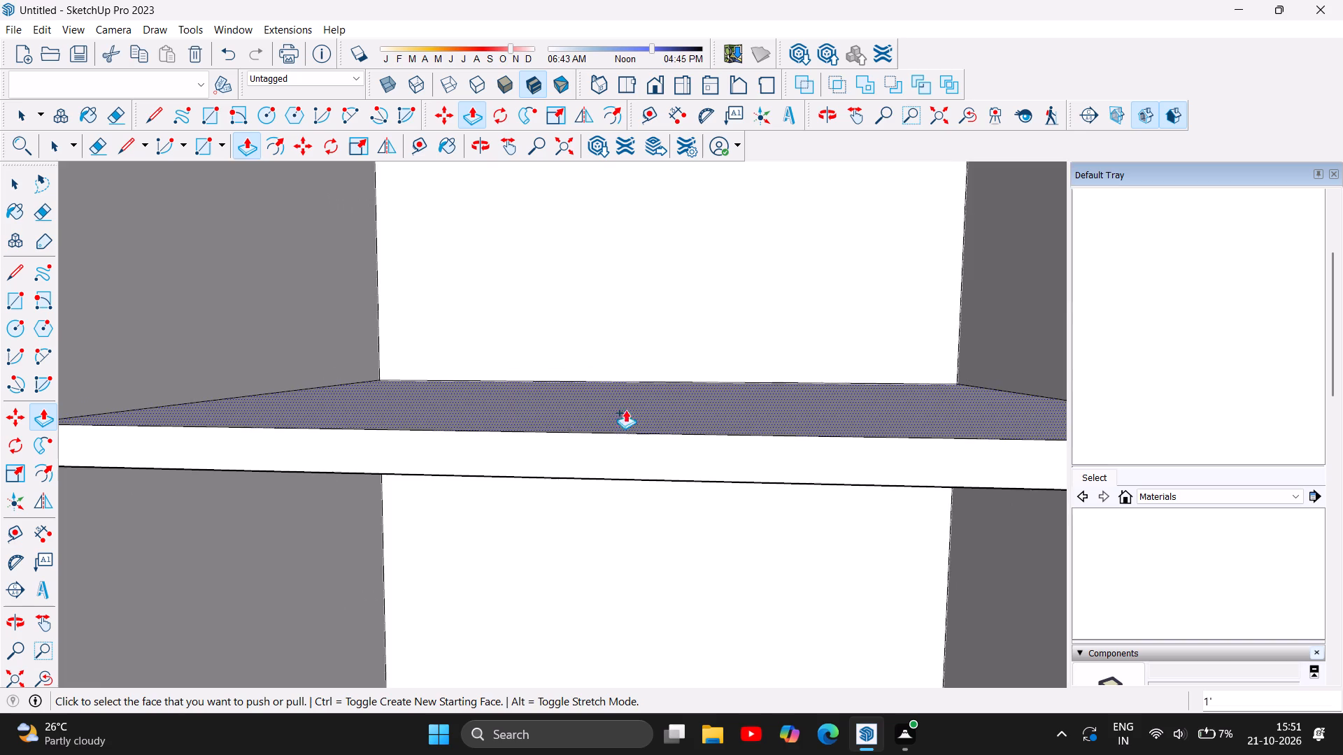
scroll(640, 405, "down", 8)
scroll(771, 359, "down", 14)
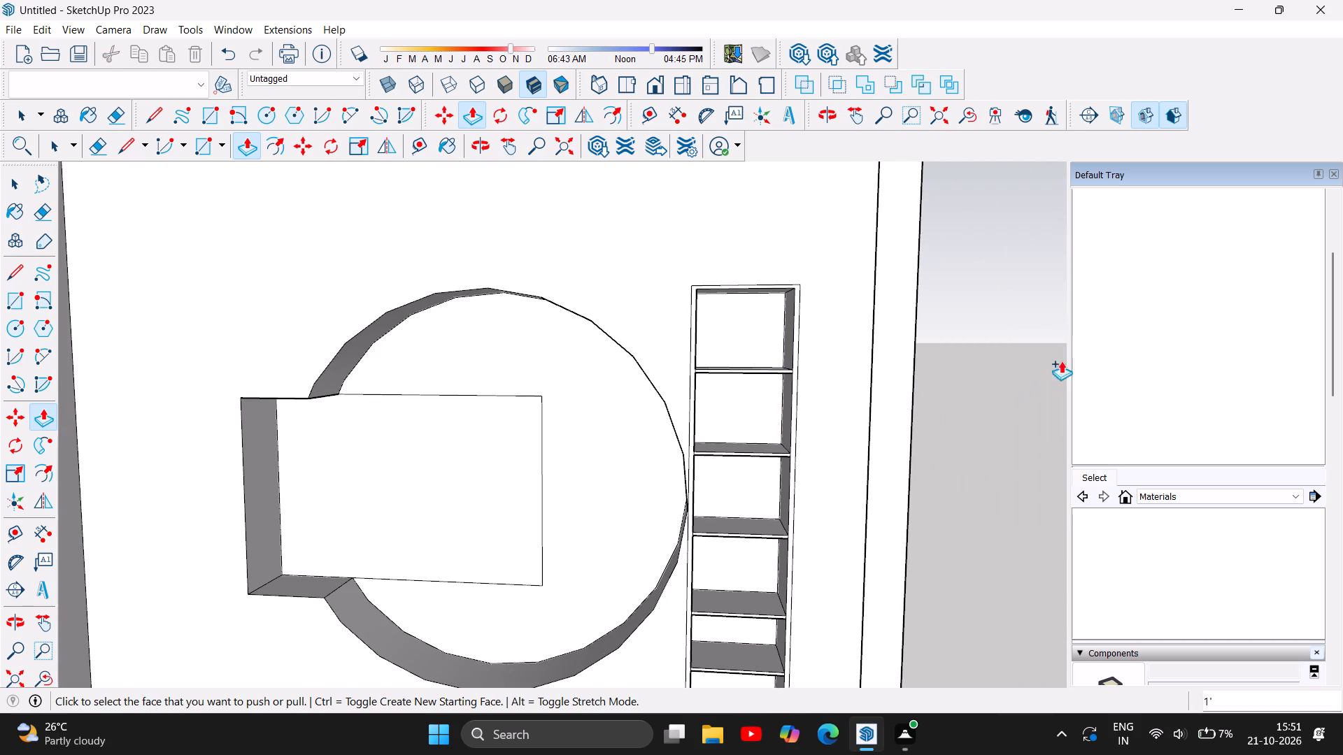
scroll(1063, 361, "down", 5)
scroll(520, 136, "down", 5)
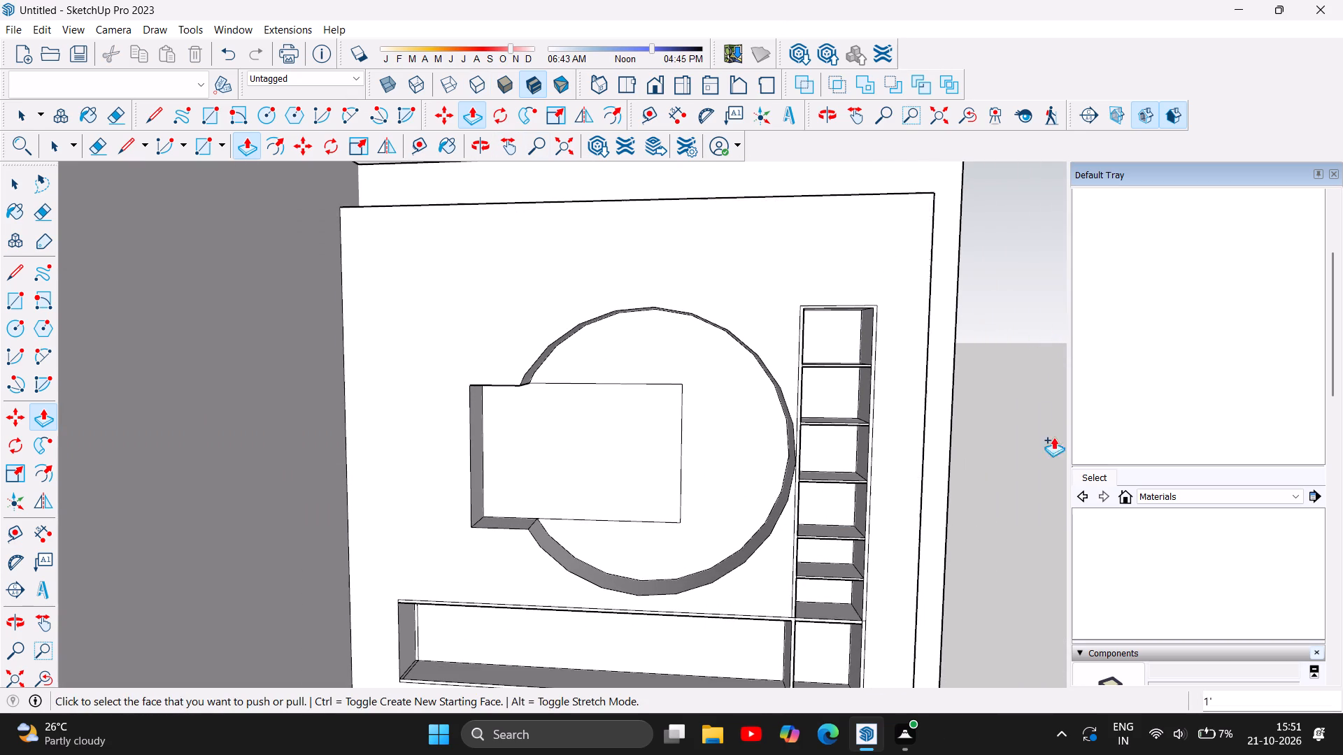
scroll(950, 338, "down", 5)
scroll(1033, 443, "down", 5)
scroll(998, 471, "up", 17)
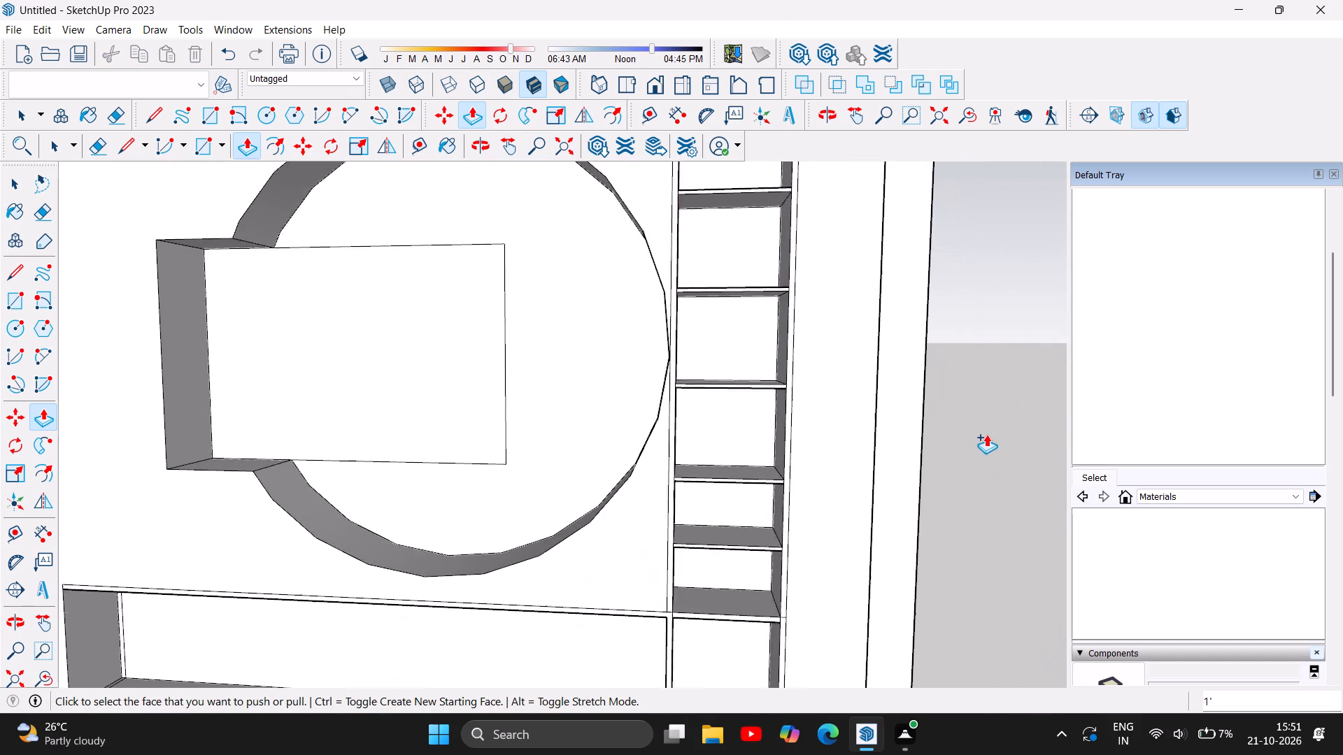
left_click(389, 382)
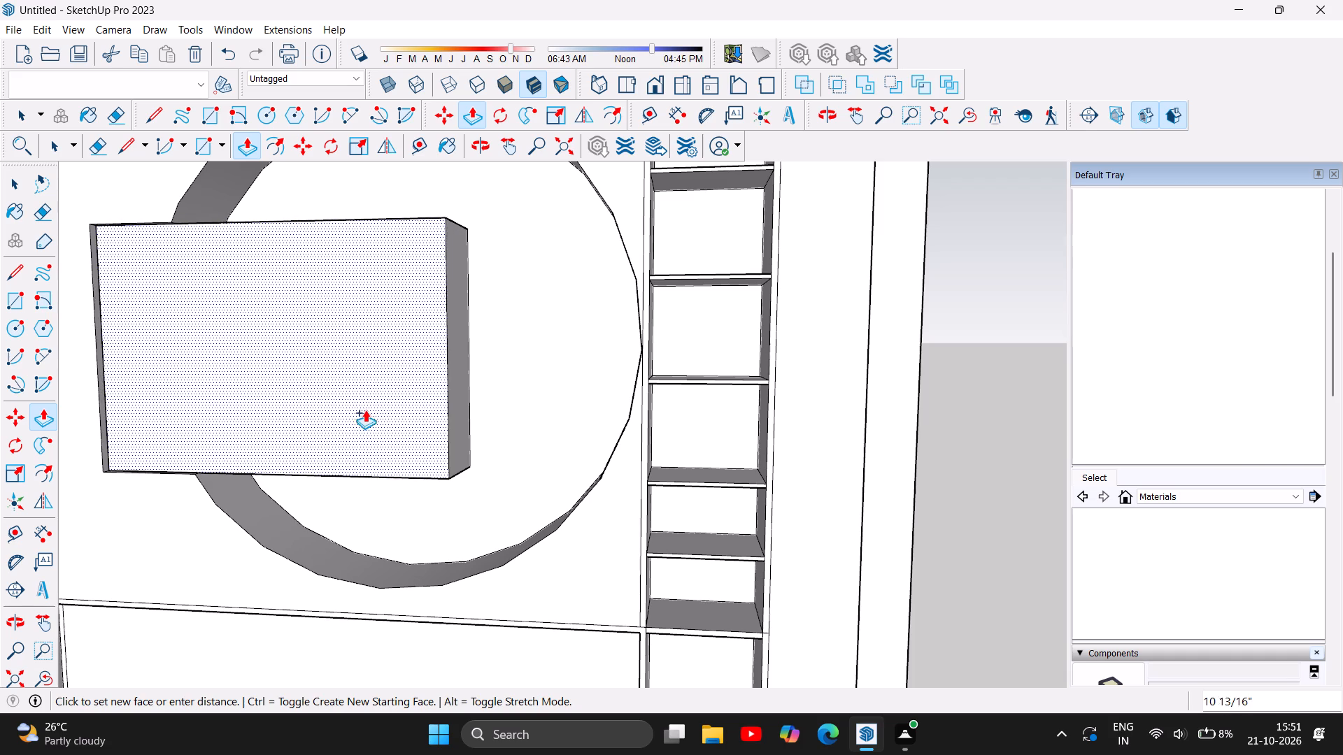
type("1'")
key("Return")
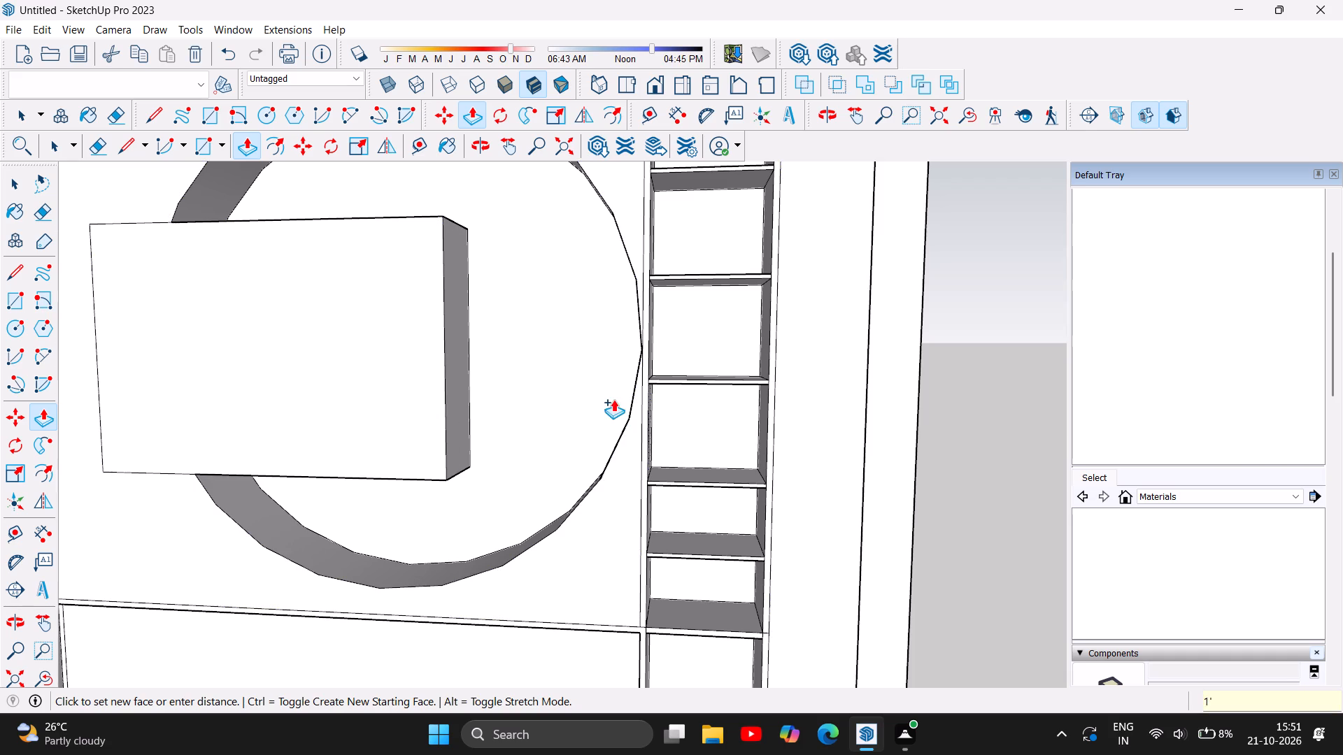
Examine the far-wall unit from several angles and check the shelving column's lower shelf joints up close.
scroll(596, 379, "down", 11)
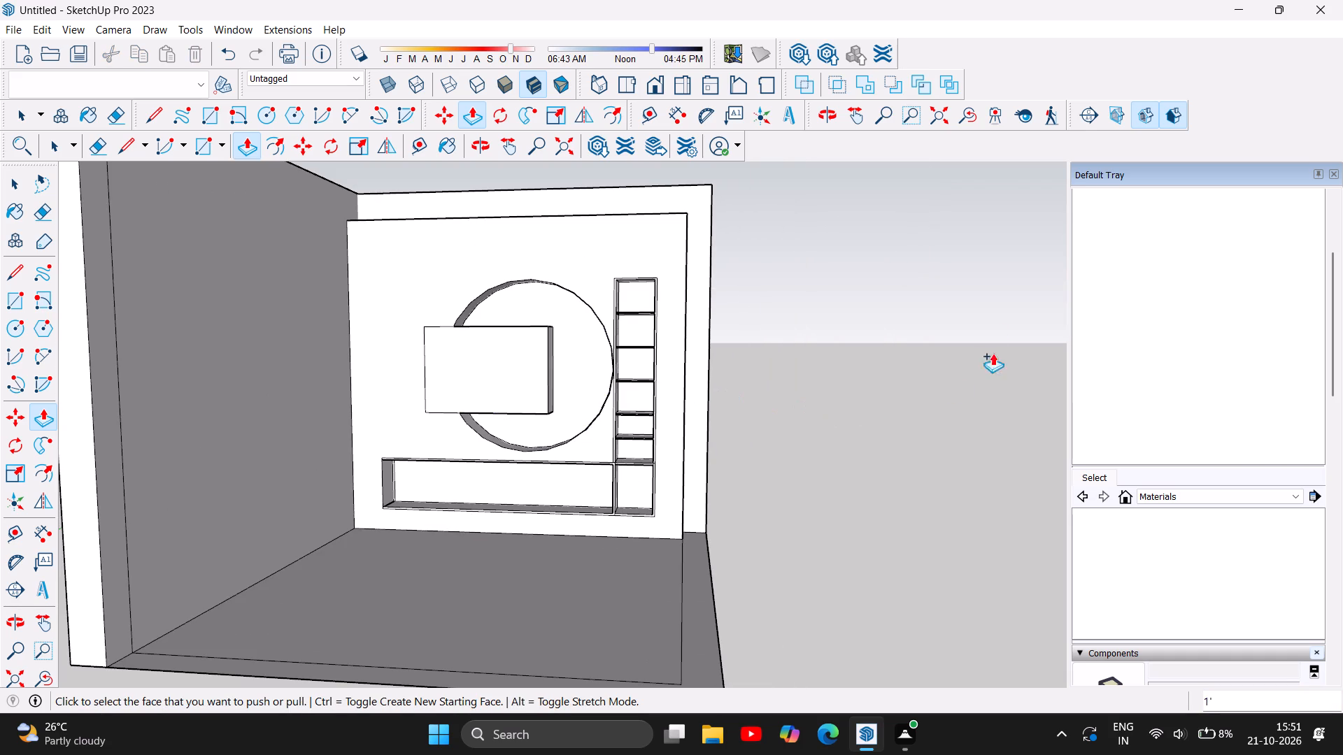
left_click(481, 145)
left_click_drag(727, 582, 379, 532)
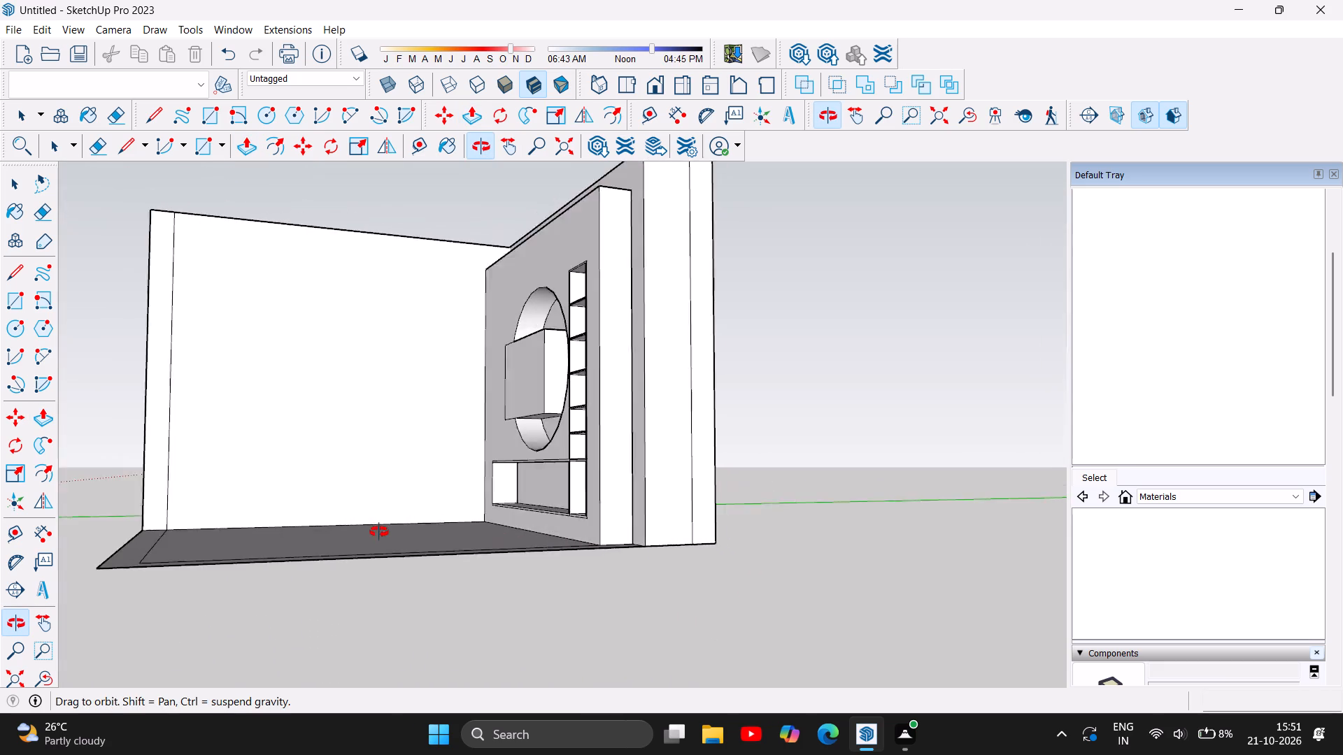
left_click_drag(379, 532, 277, 579)
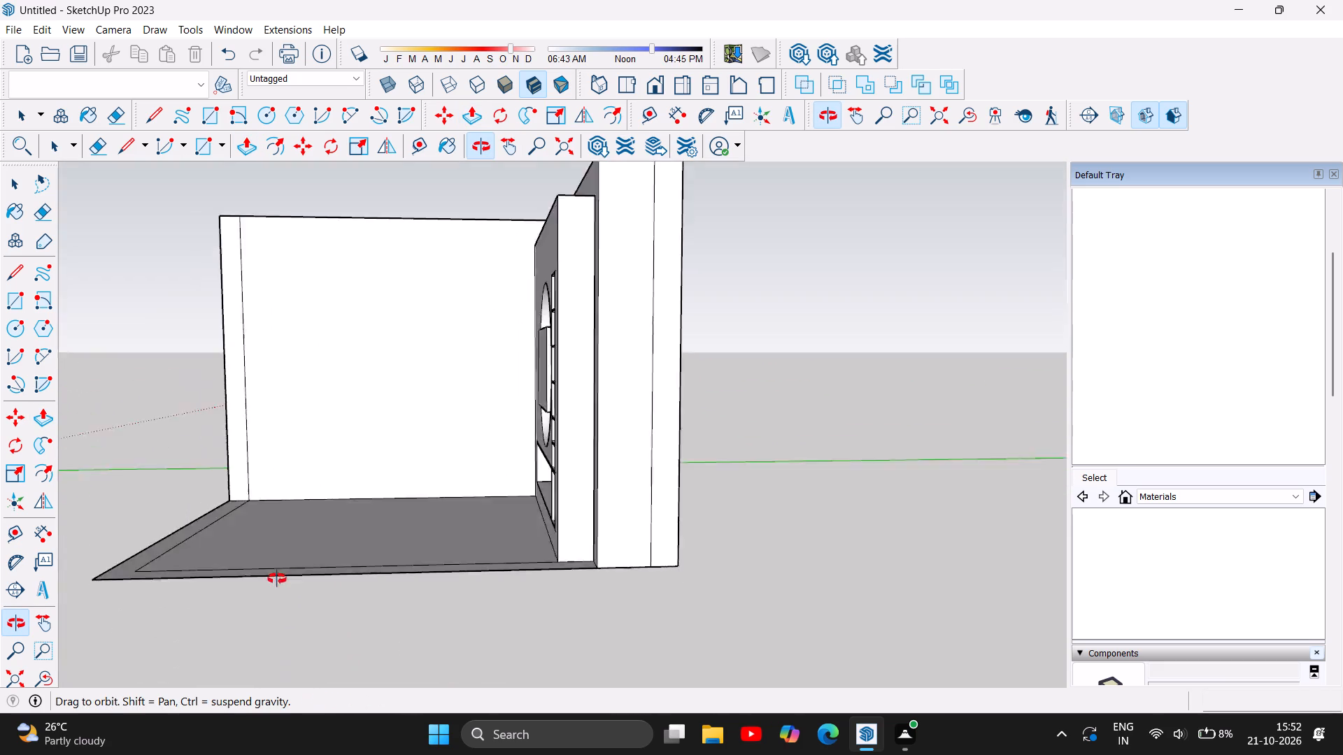
left_click_drag(277, 579, 574, 564)
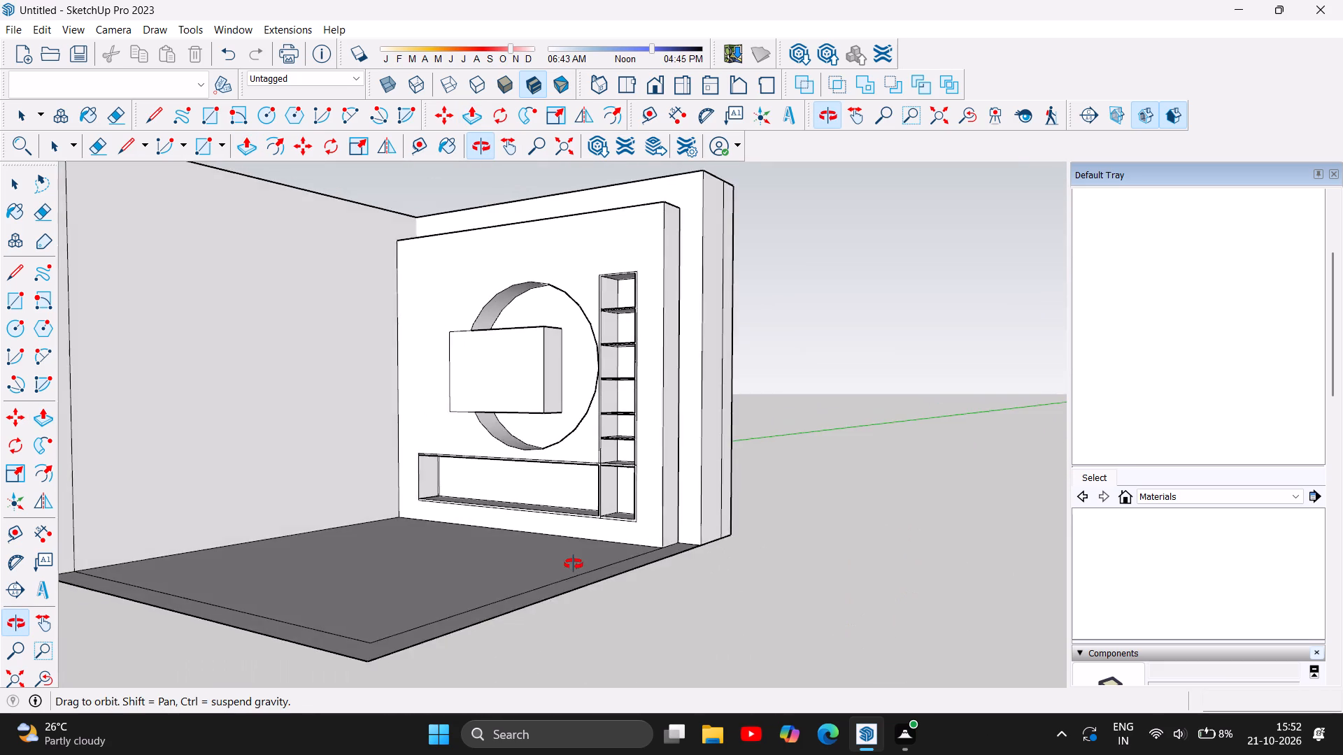
left_click_drag(574, 564, 798, 653)
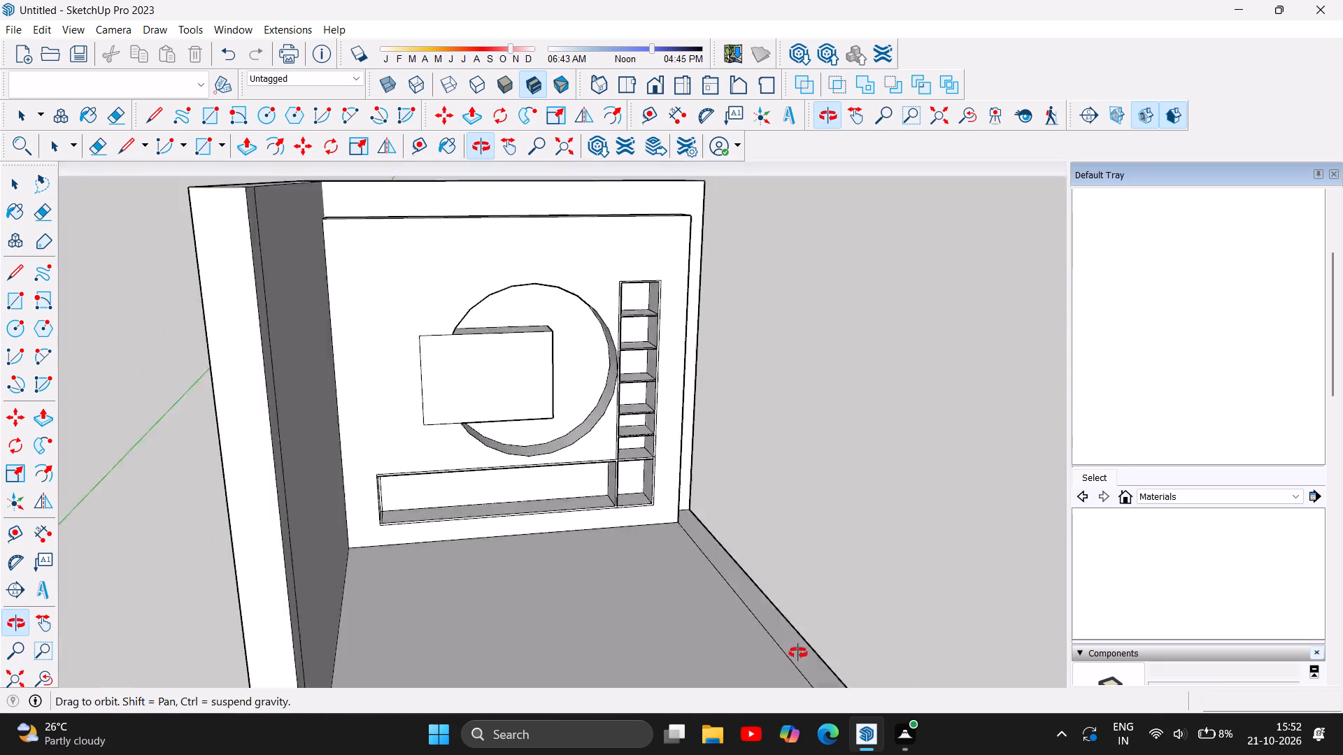
left_click_drag(798, 653, 664, 625)
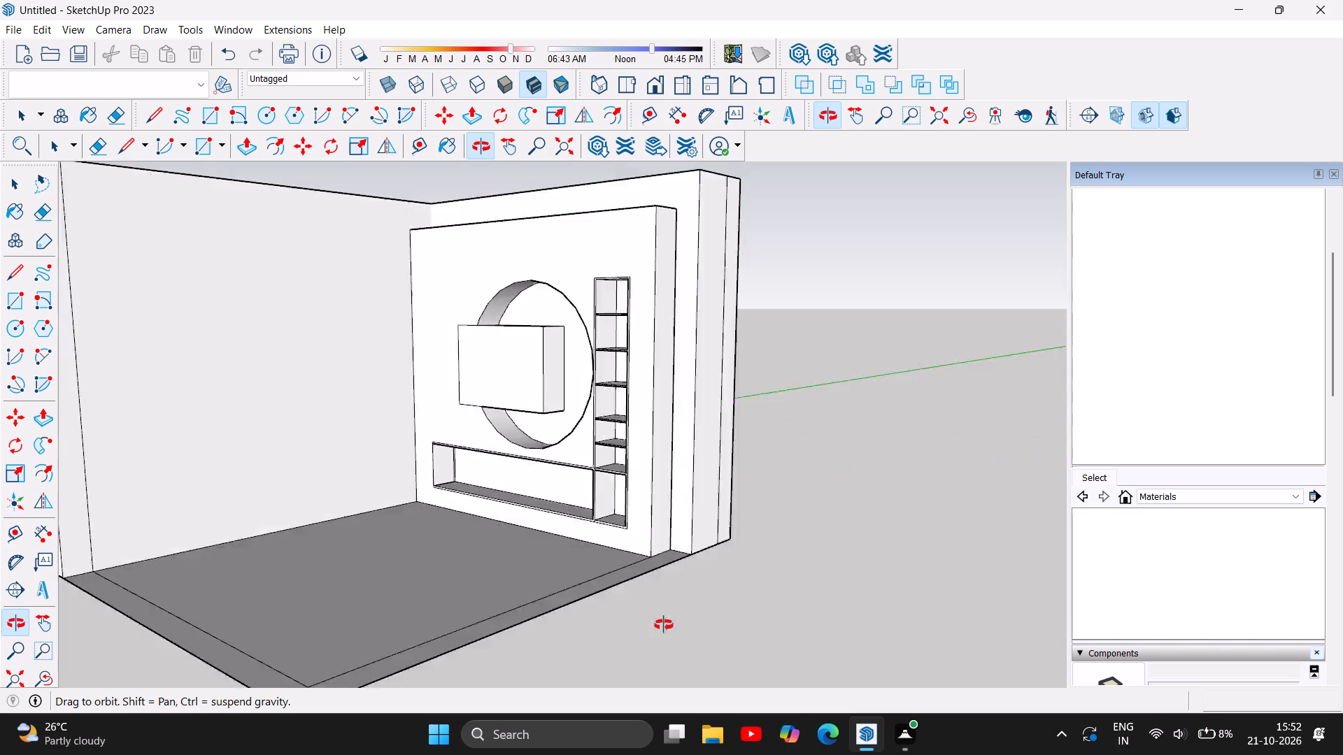
left_click_drag(664, 625, 814, 581)
scroll(577, 497, "up", 4)
scroll(683, 436, "up", 4)
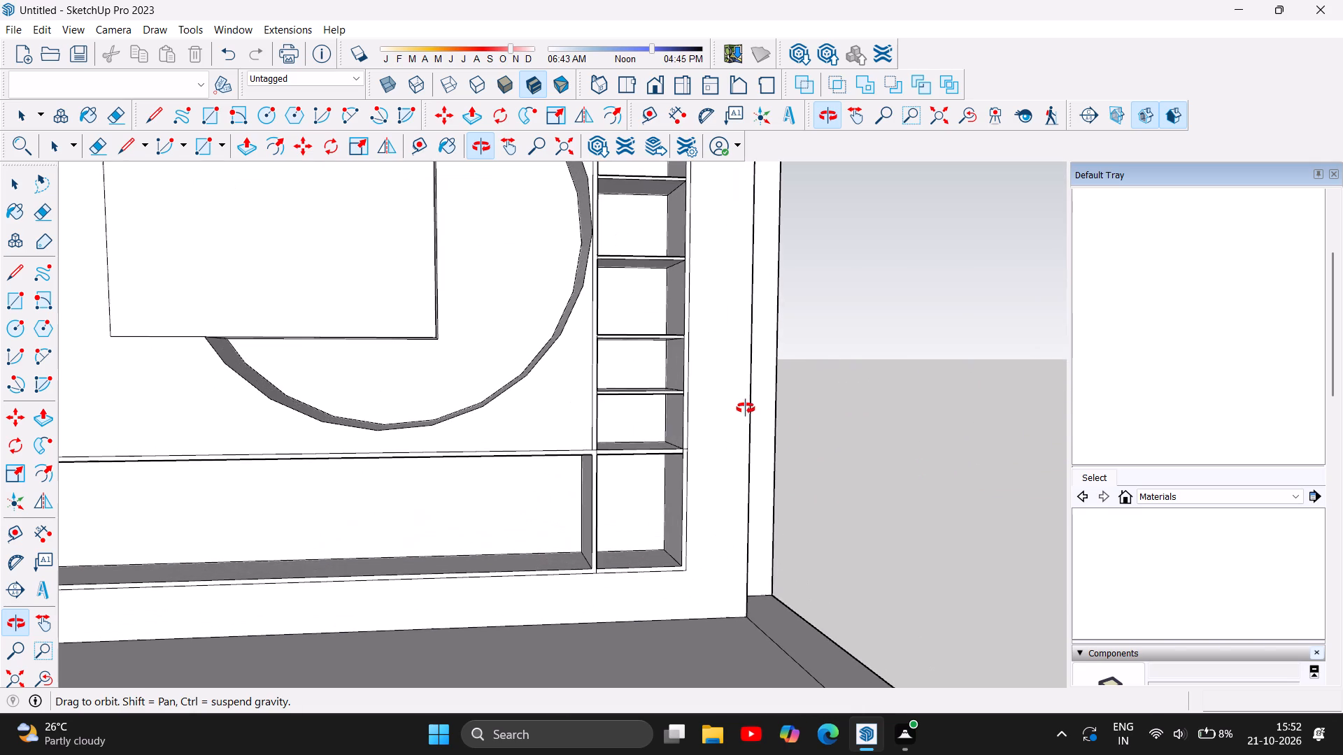
scroll(704, 373, "up", 6)
scroll(527, 507, "up", 6)
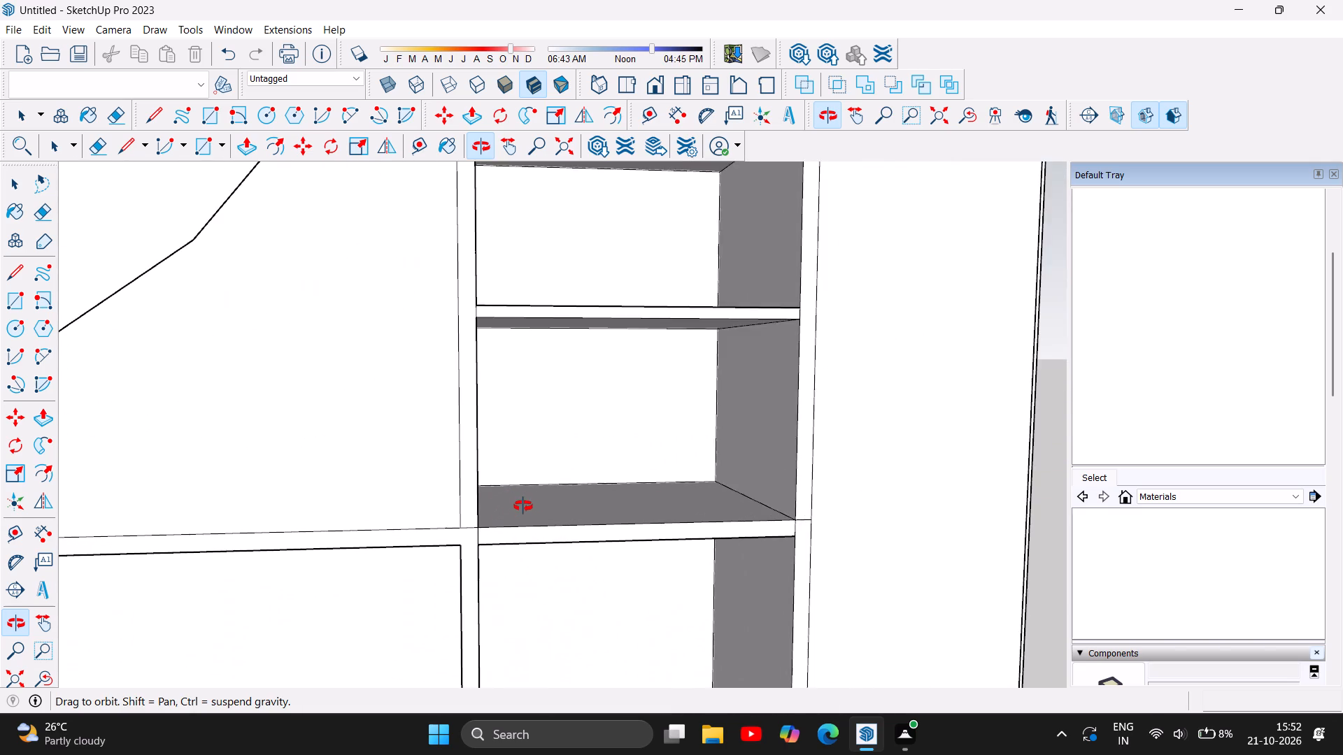
scroll(523, 508, "up", 13)
scroll(447, 534, "down", 6)
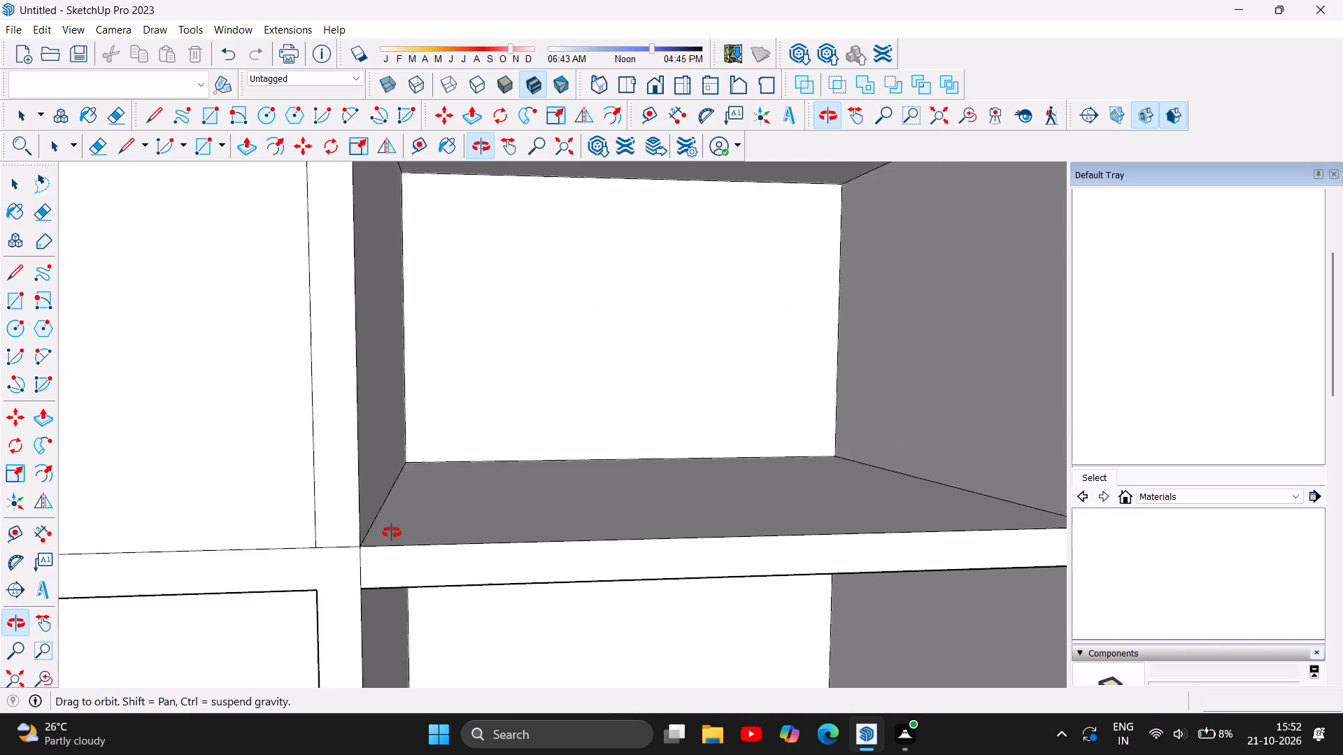
scroll(392, 533, "down", 19)
scroll(474, 450, "down", 2)
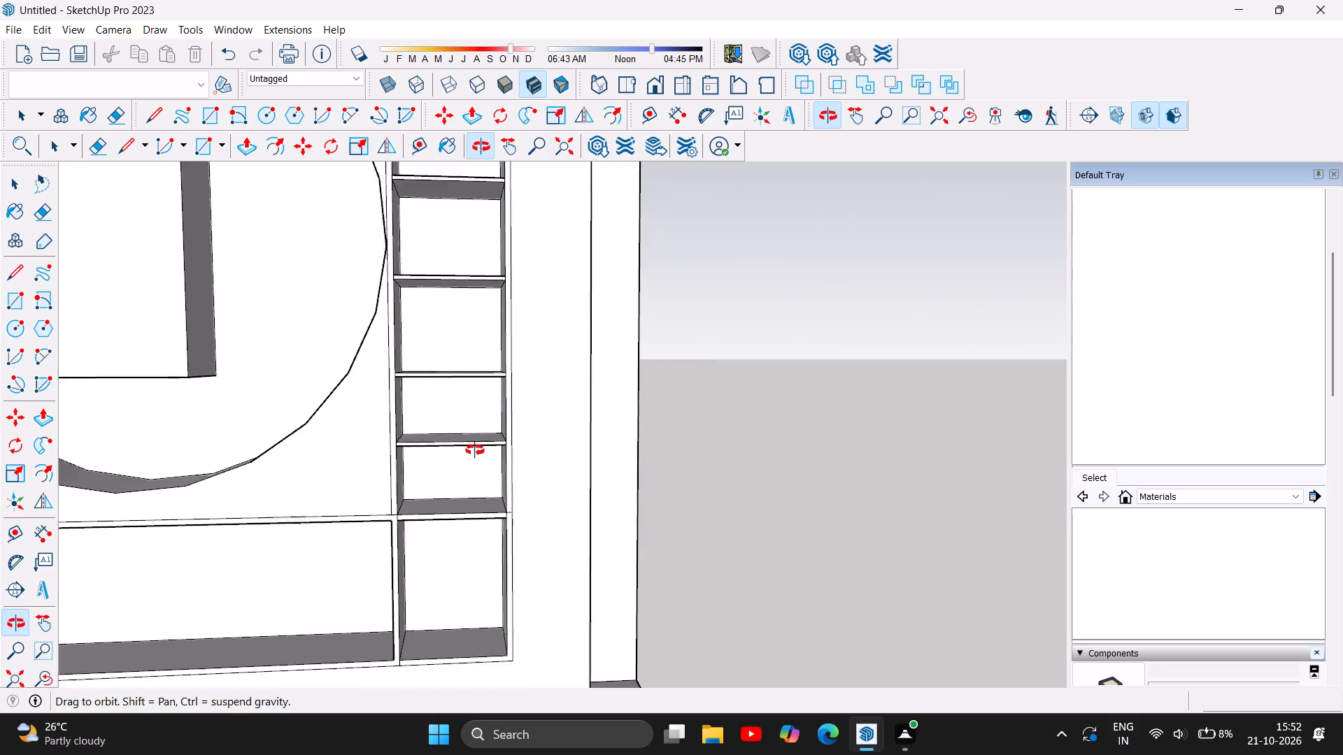
scroll(475, 450, "down", 11)
left_click_drag(283, 533, 362, 564)
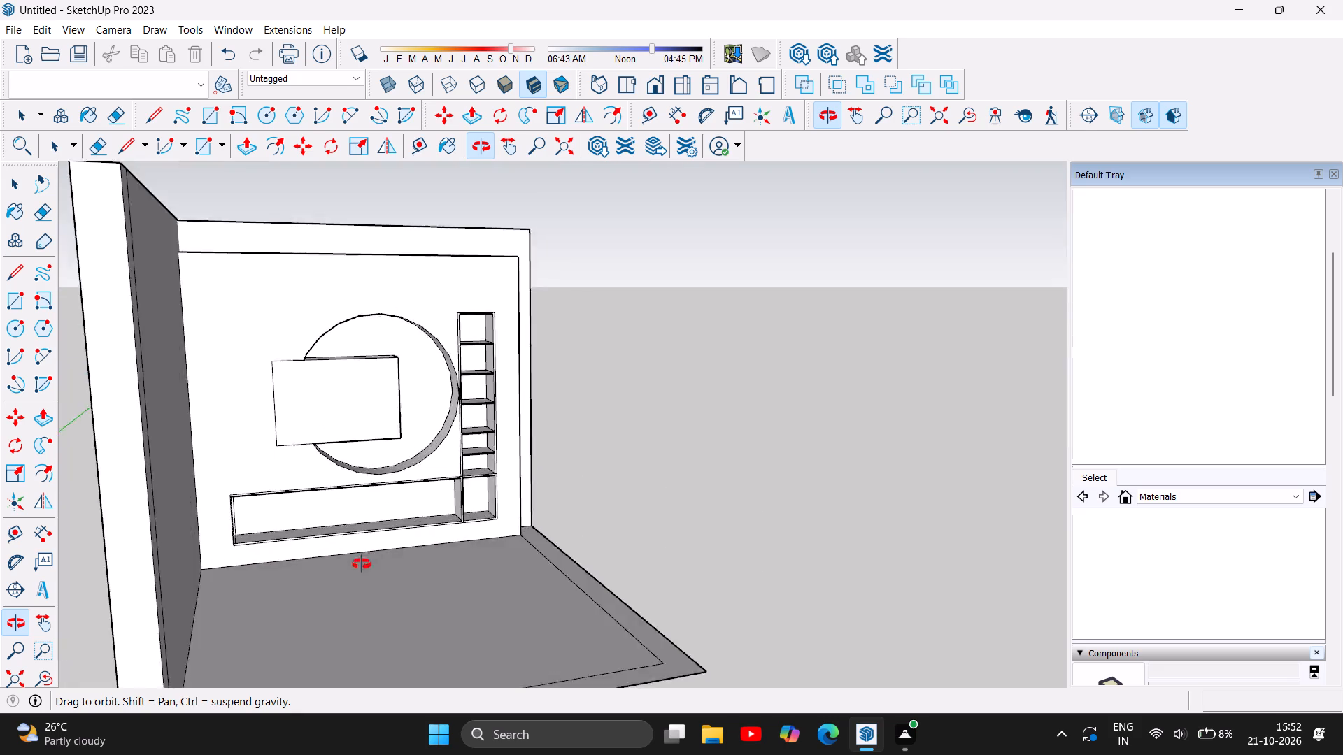
left_click_drag(362, 564, 254, 660)
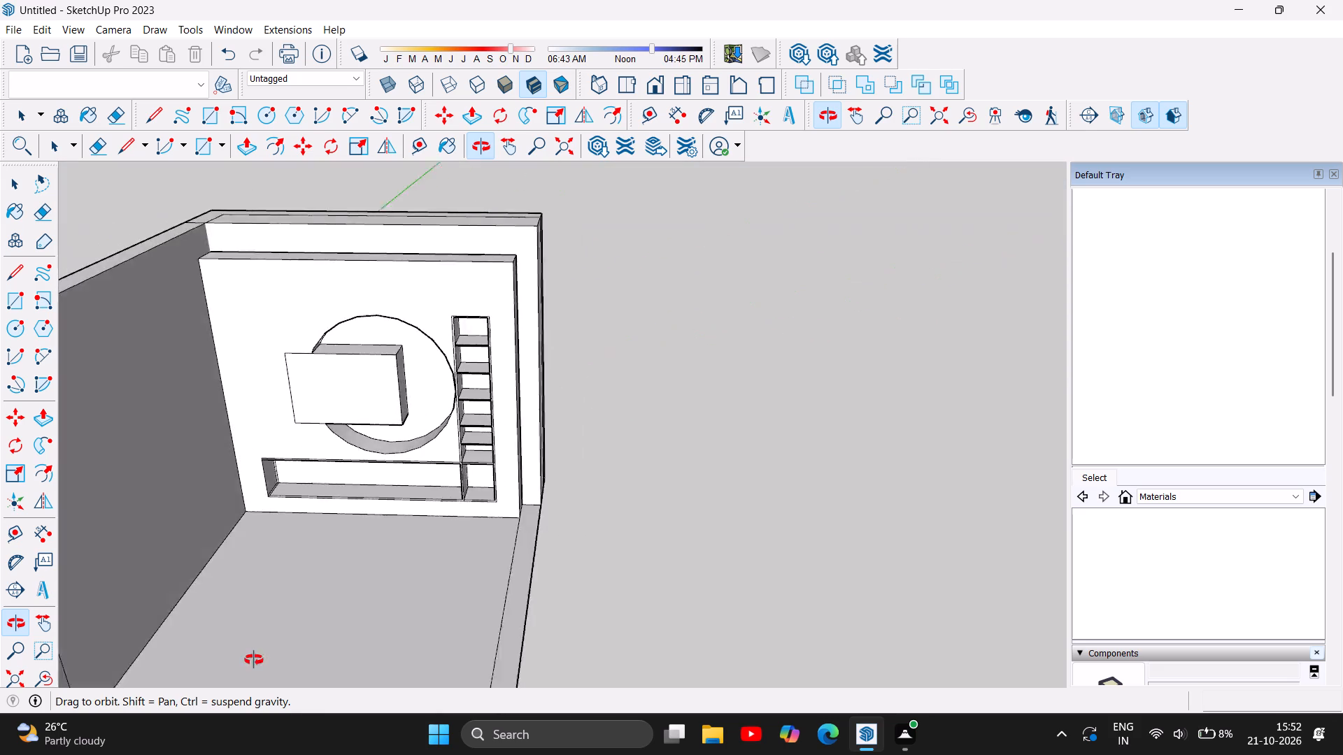
left_click_drag(254, 660, 288, 675)
scroll(273, 380, "up", 4)
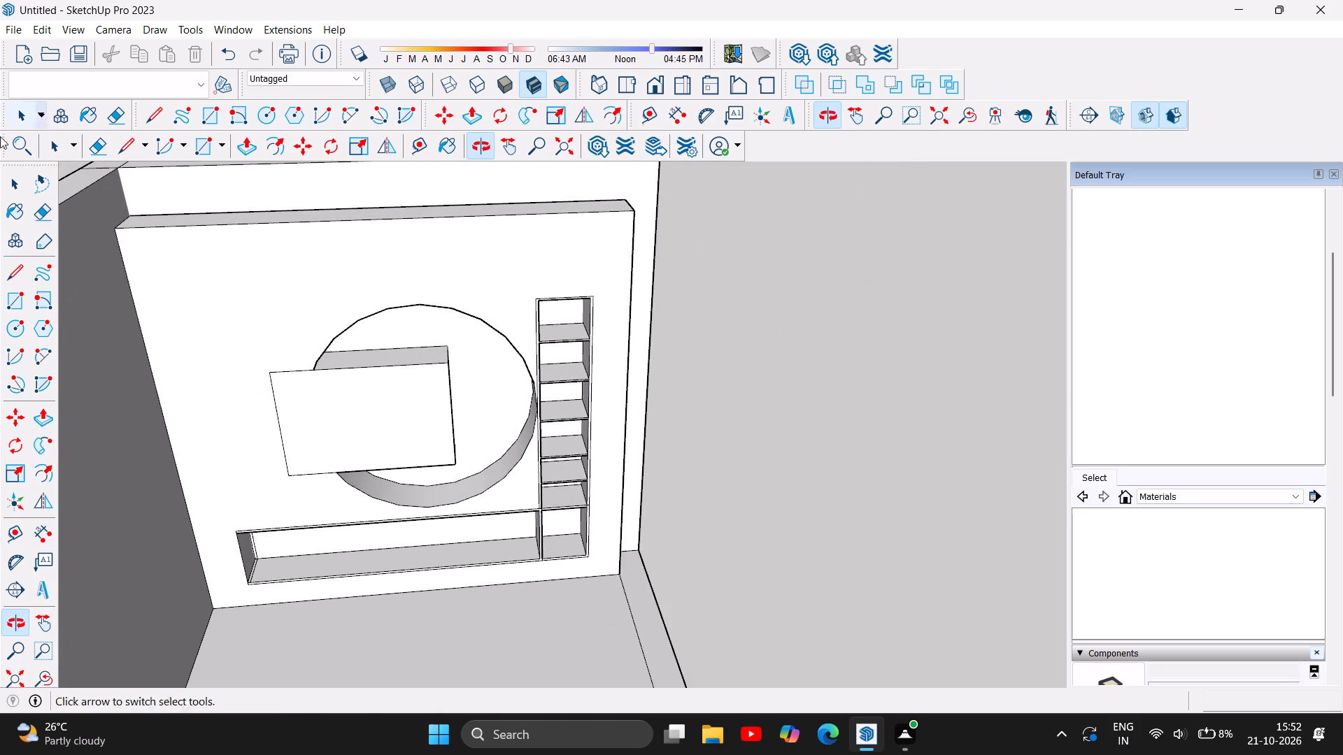
Delete the large front face of the far-wall panel surrounding the circle, rectangular block and shelving.
left_click(13, 191)
left_click(289, 302)
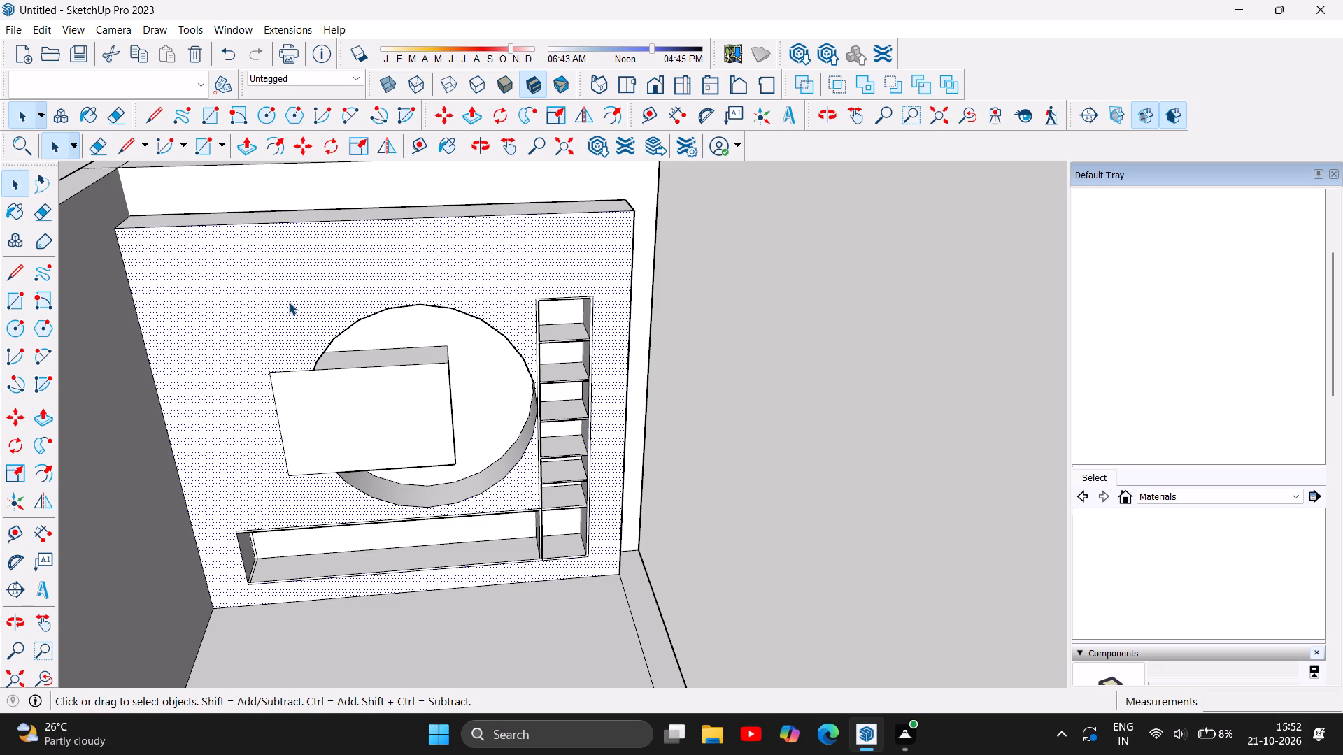
key("Delete")
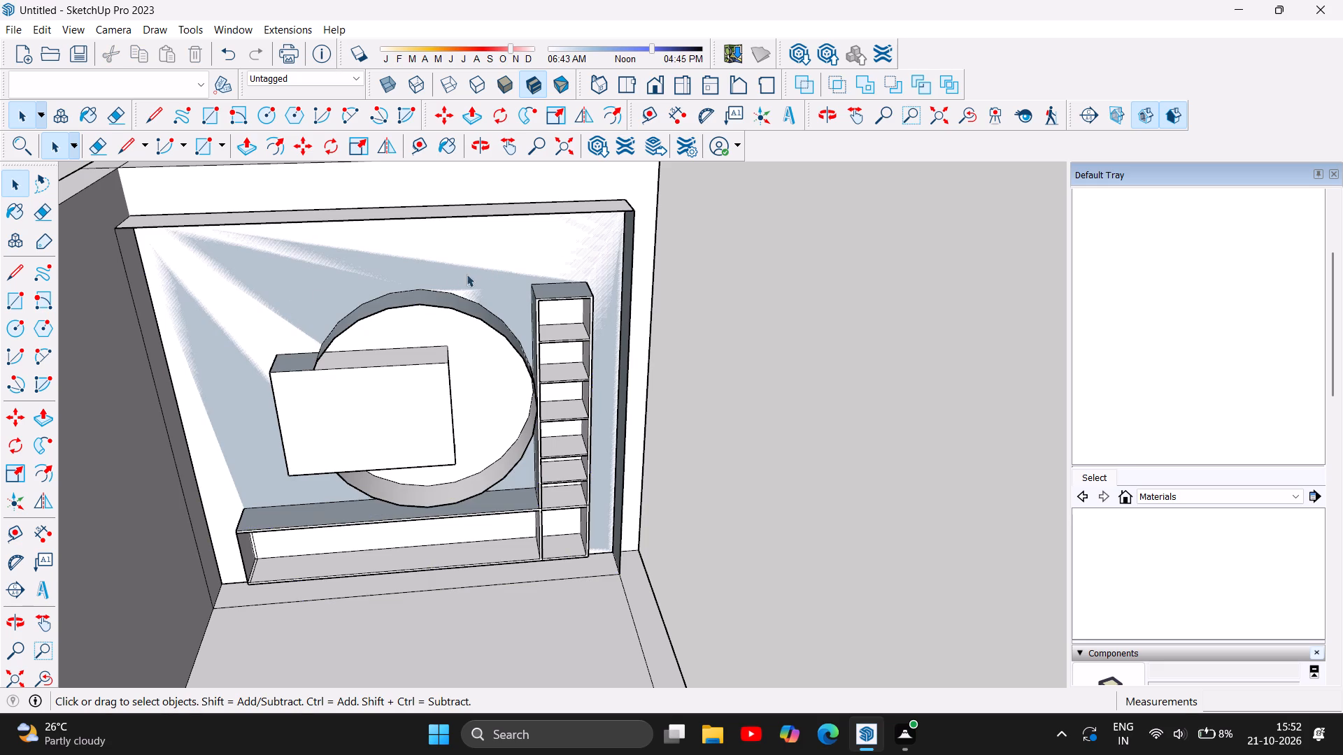
Delete the panel's back face overlapping the far wall behind the circle and shelving.
scroll(446, 278, "down", 4)
scroll(504, 302, "down", 6)
left_click(434, 282)
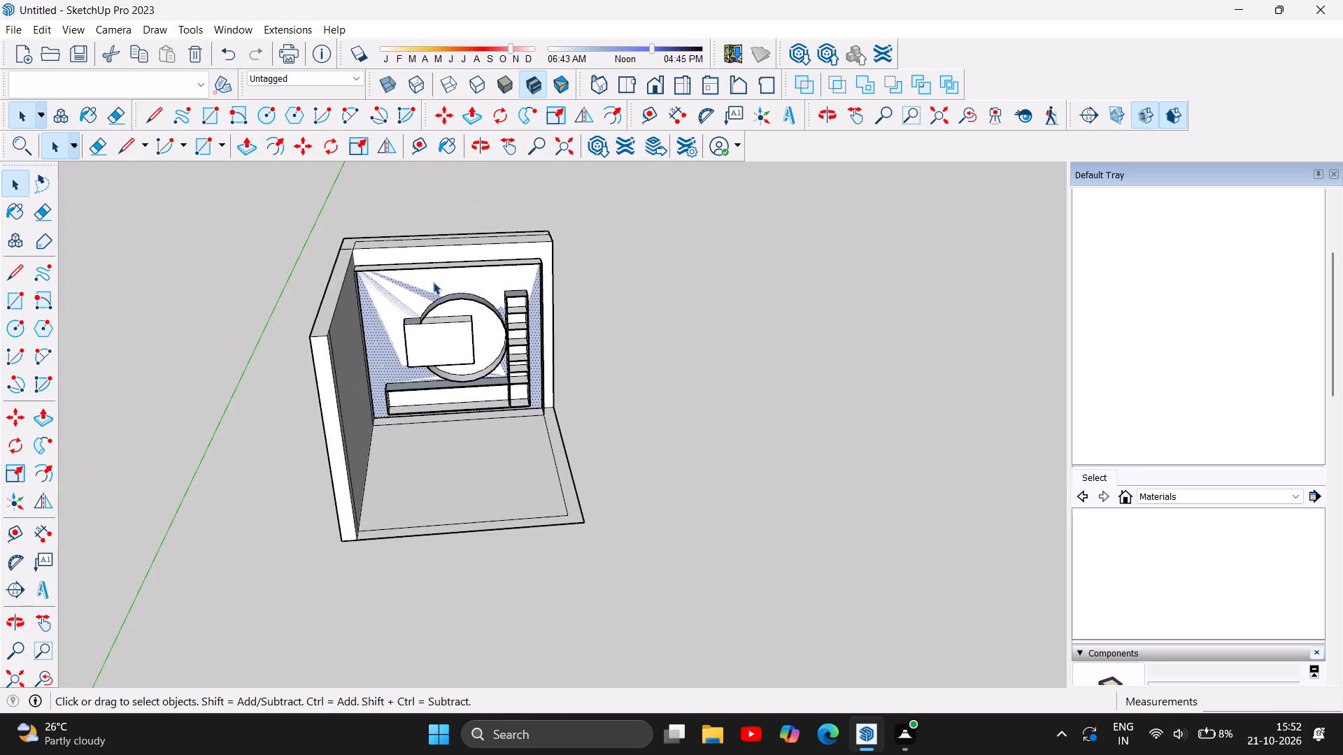
key("Delete")
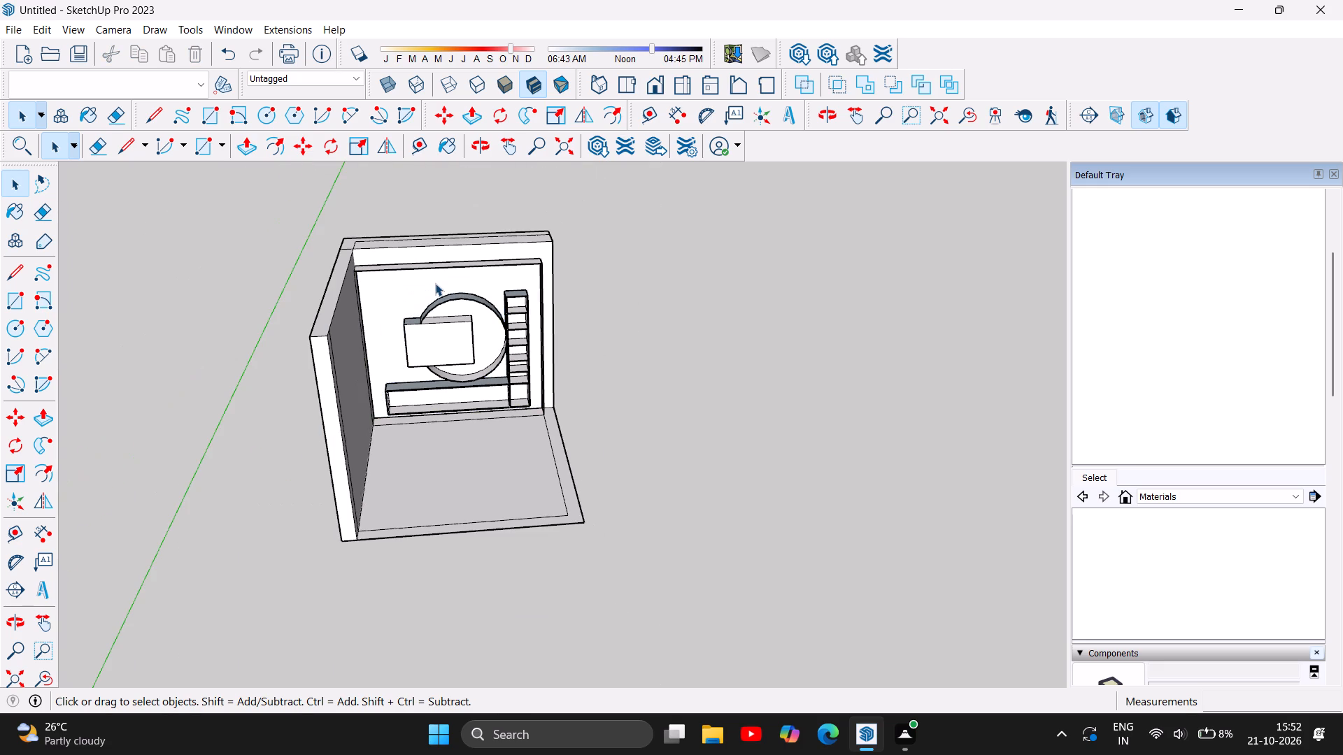
Delete the front top edge of the leftover panel frame together with its top face.
scroll(465, 262, "up", 7)
scroll(587, 360, "up", 11)
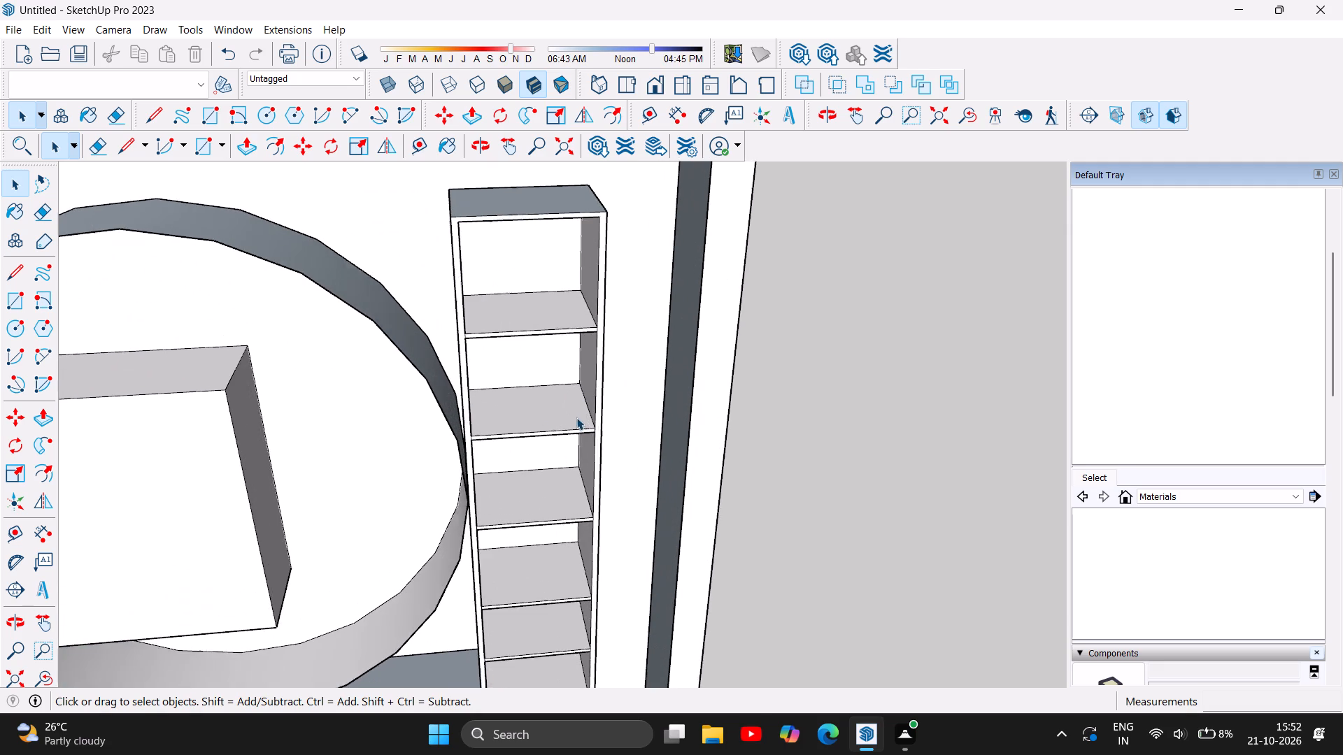
scroll(576, 373, "down", 17)
scroll(551, 299, "up", 12)
left_click(533, 312)
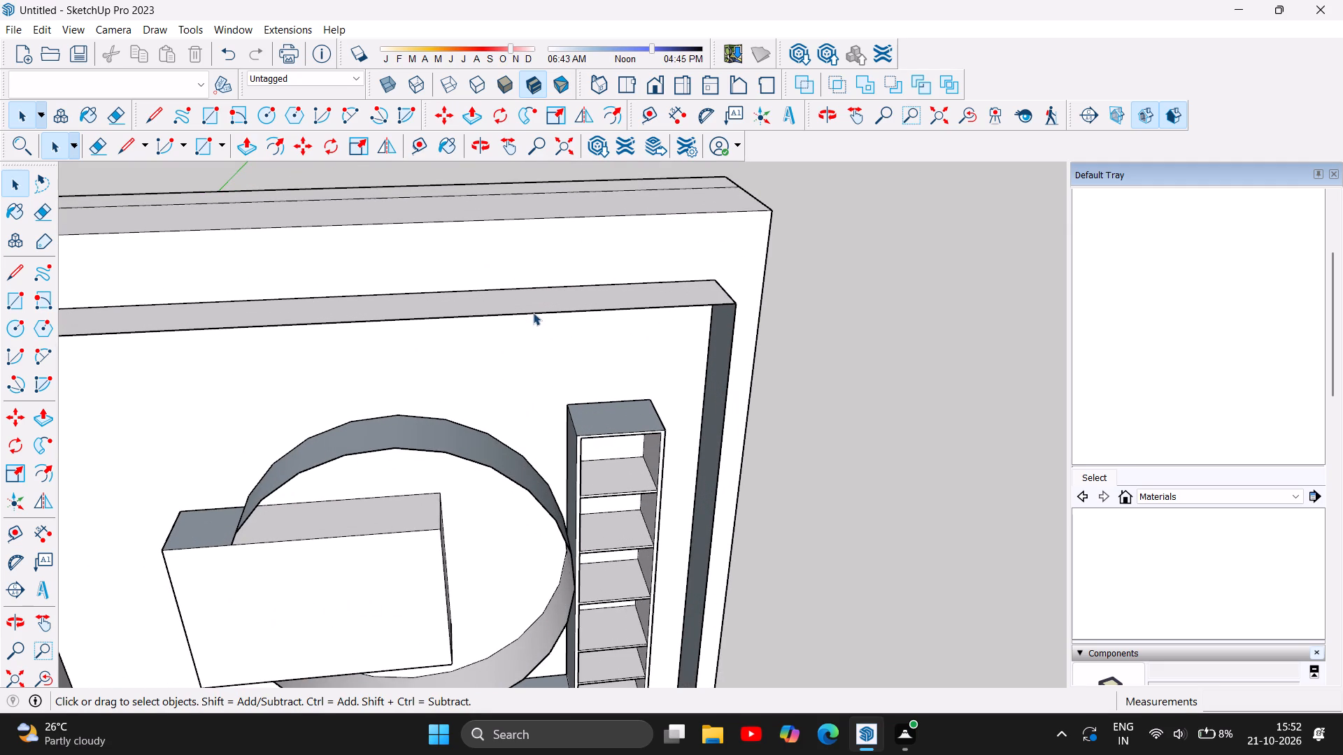
key("Delete")
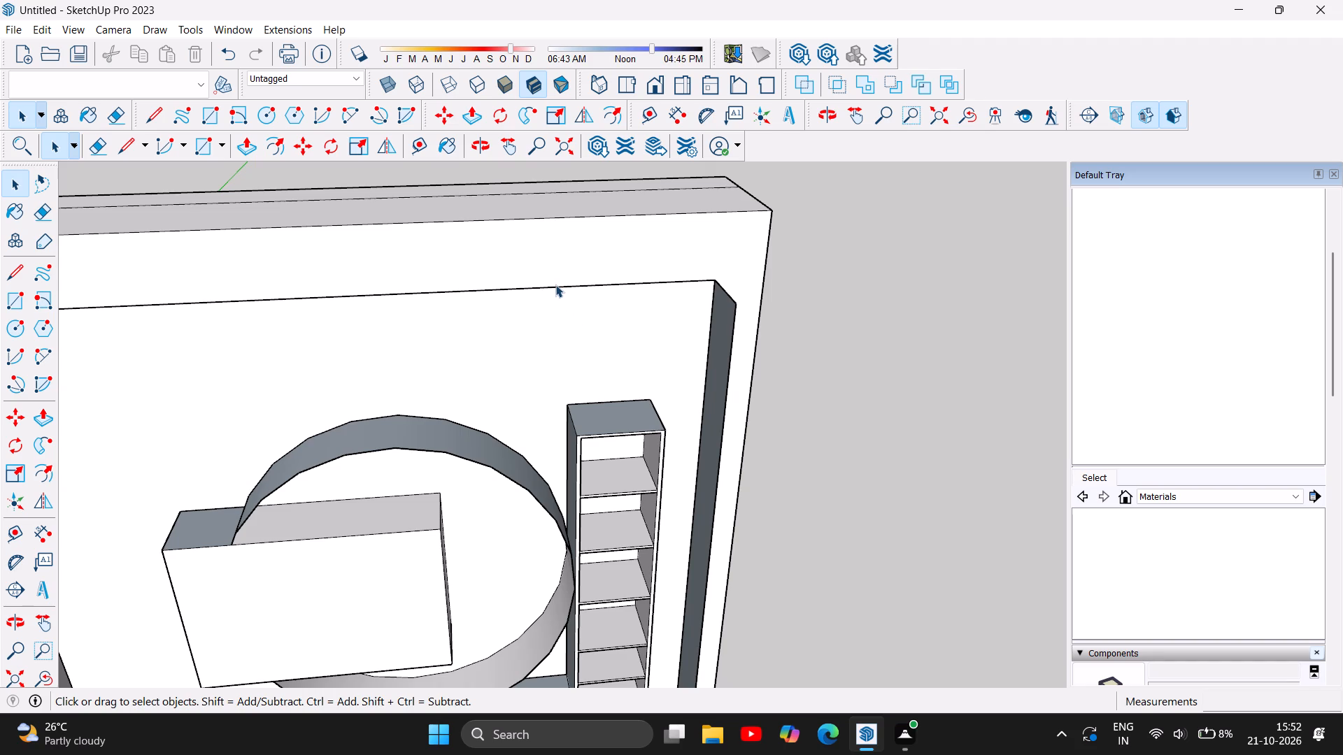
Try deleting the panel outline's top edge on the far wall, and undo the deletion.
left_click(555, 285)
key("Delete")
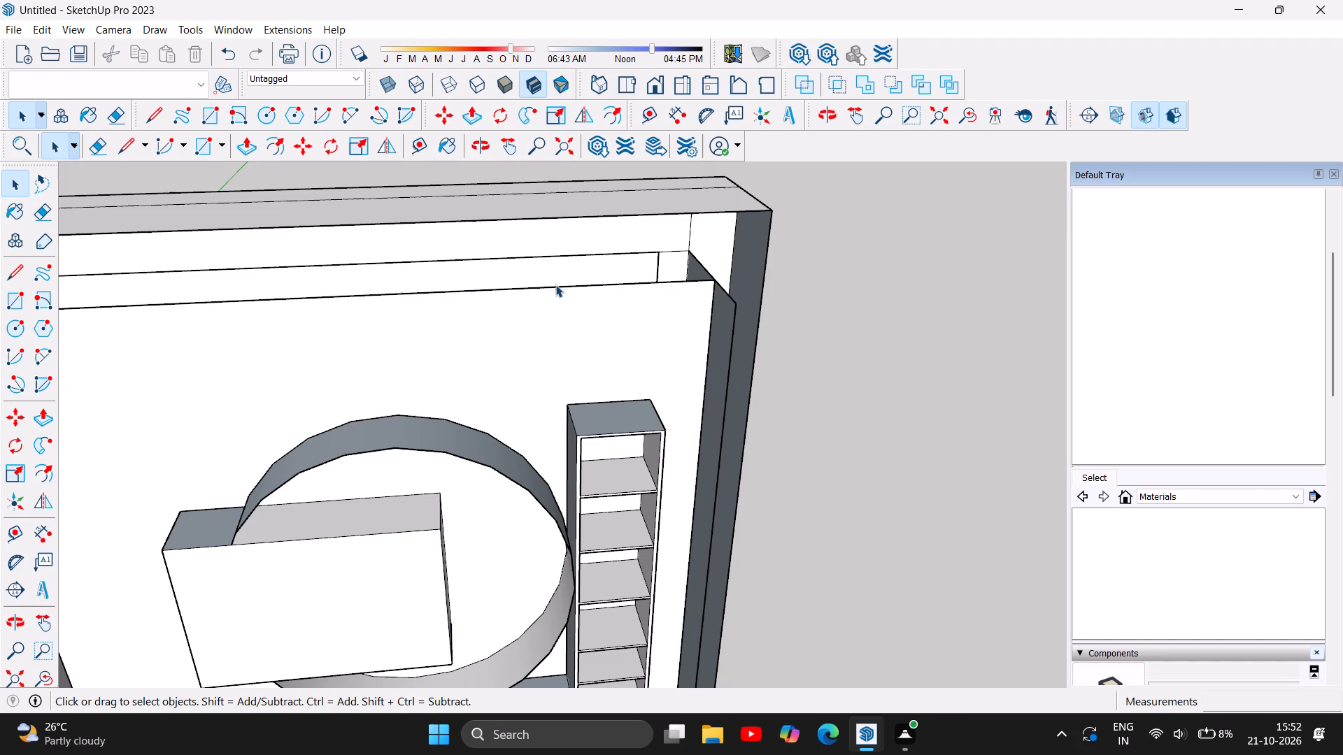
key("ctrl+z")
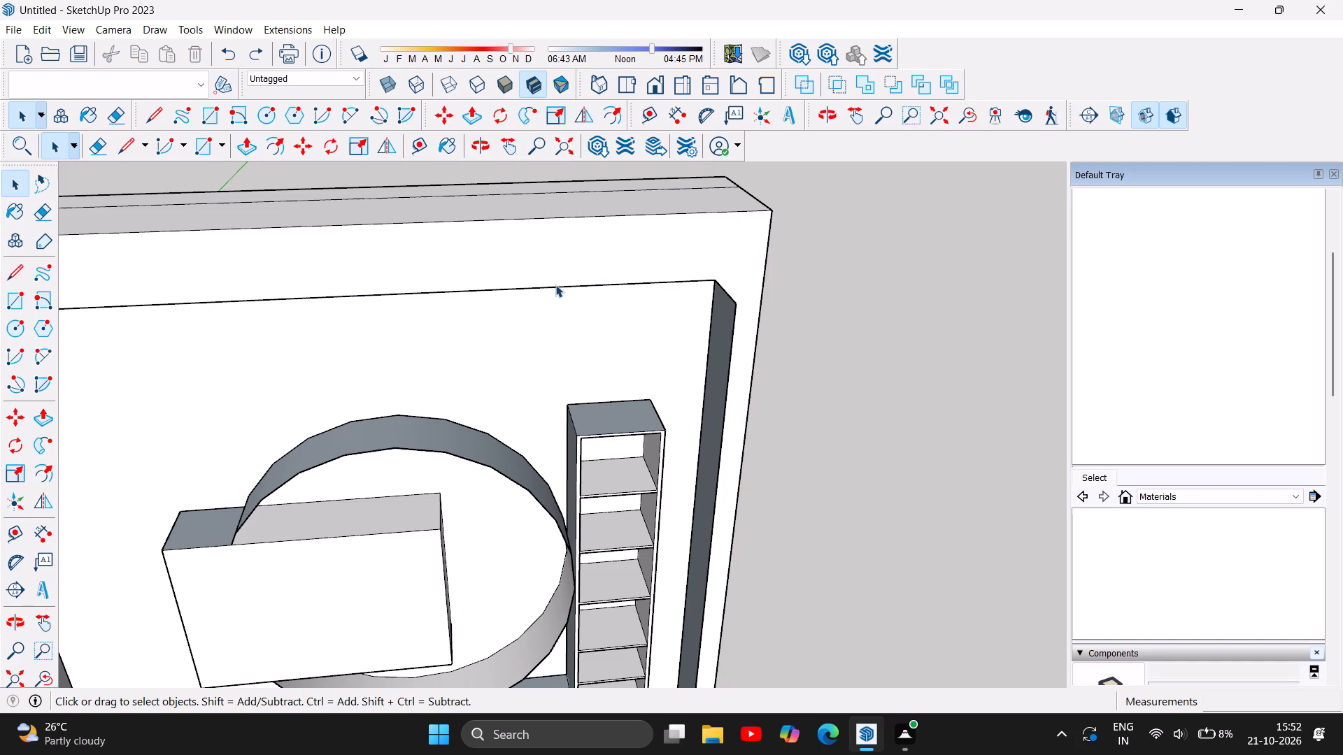
Delete the leftover panel frame's side face beside the shelving column and its front vertical edge.
left_click(725, 354)
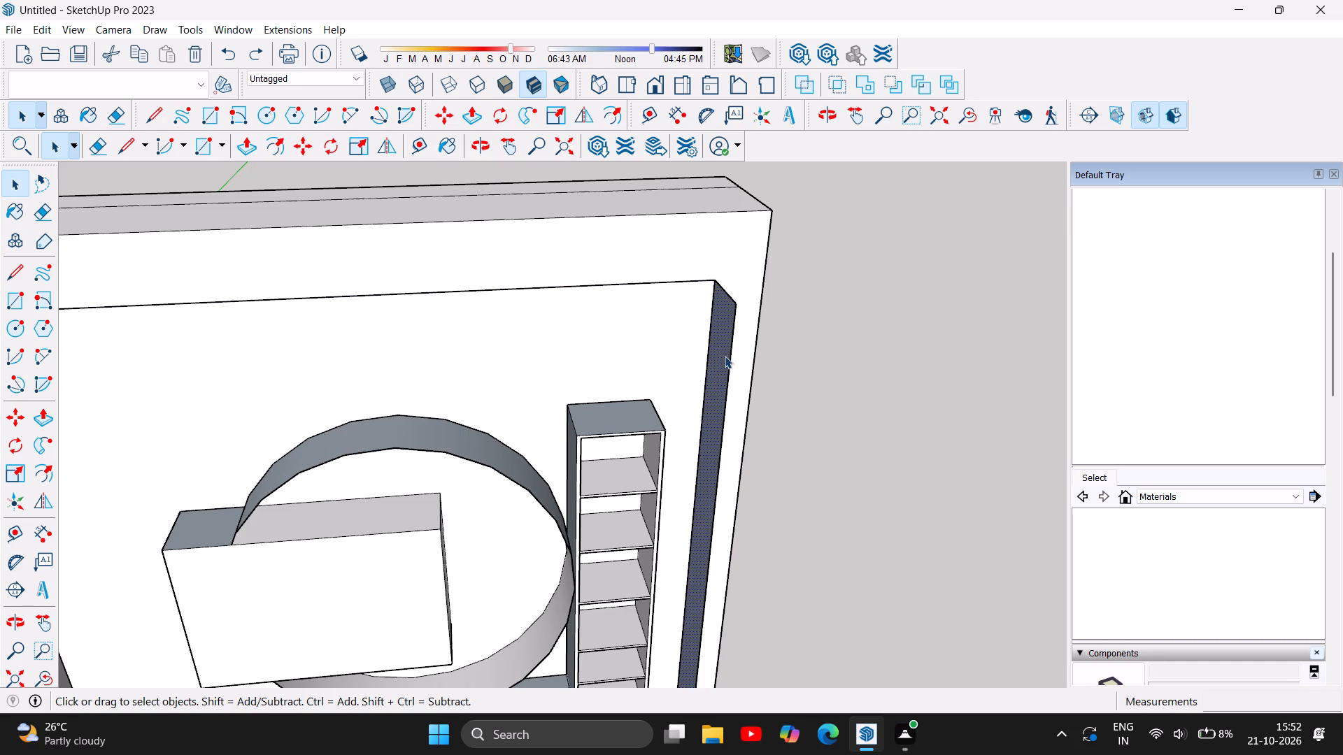
key("Delete")
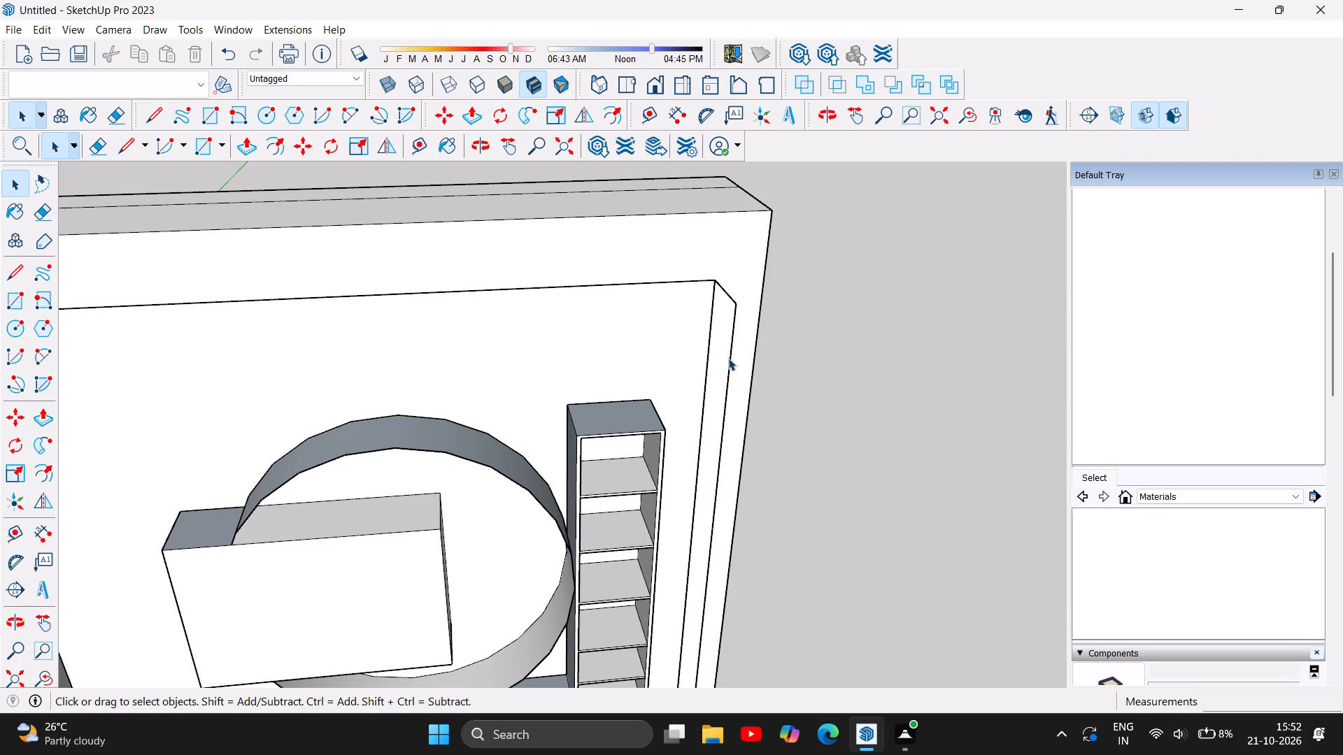
left_click(730, 361)
key("Delete")
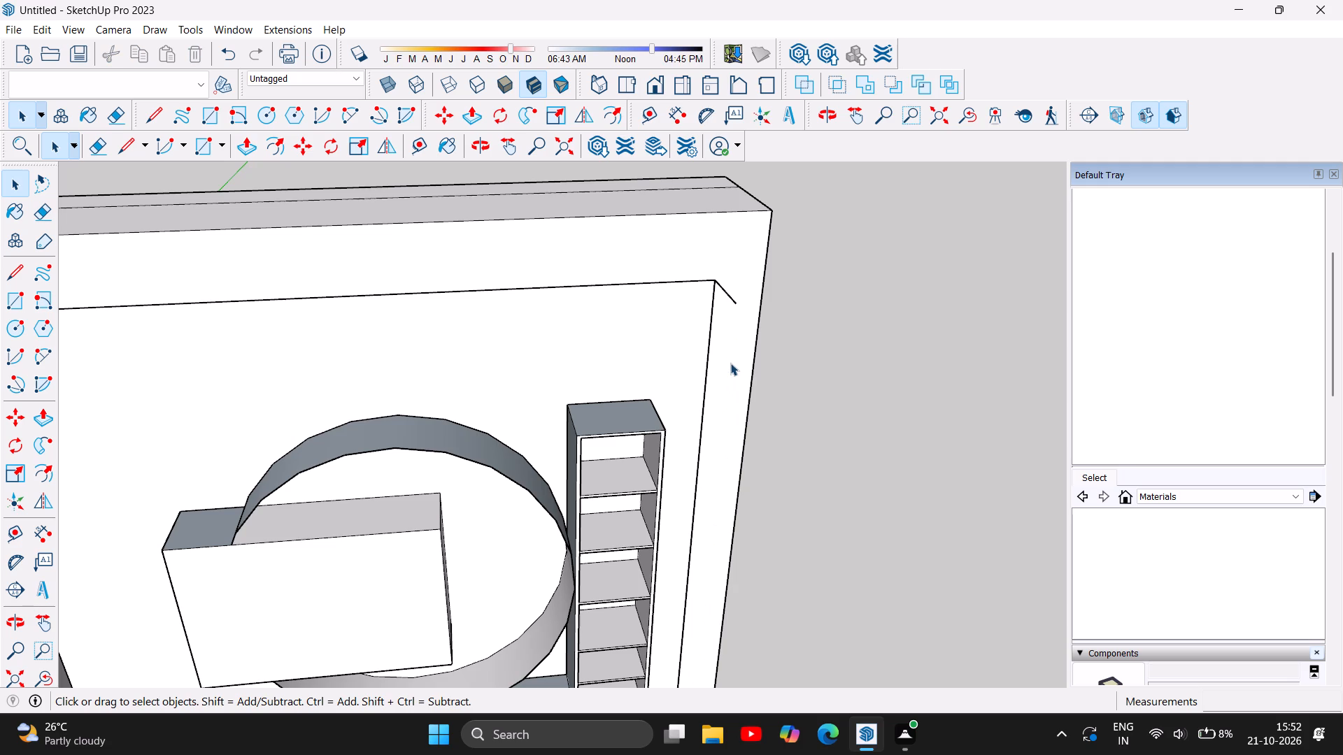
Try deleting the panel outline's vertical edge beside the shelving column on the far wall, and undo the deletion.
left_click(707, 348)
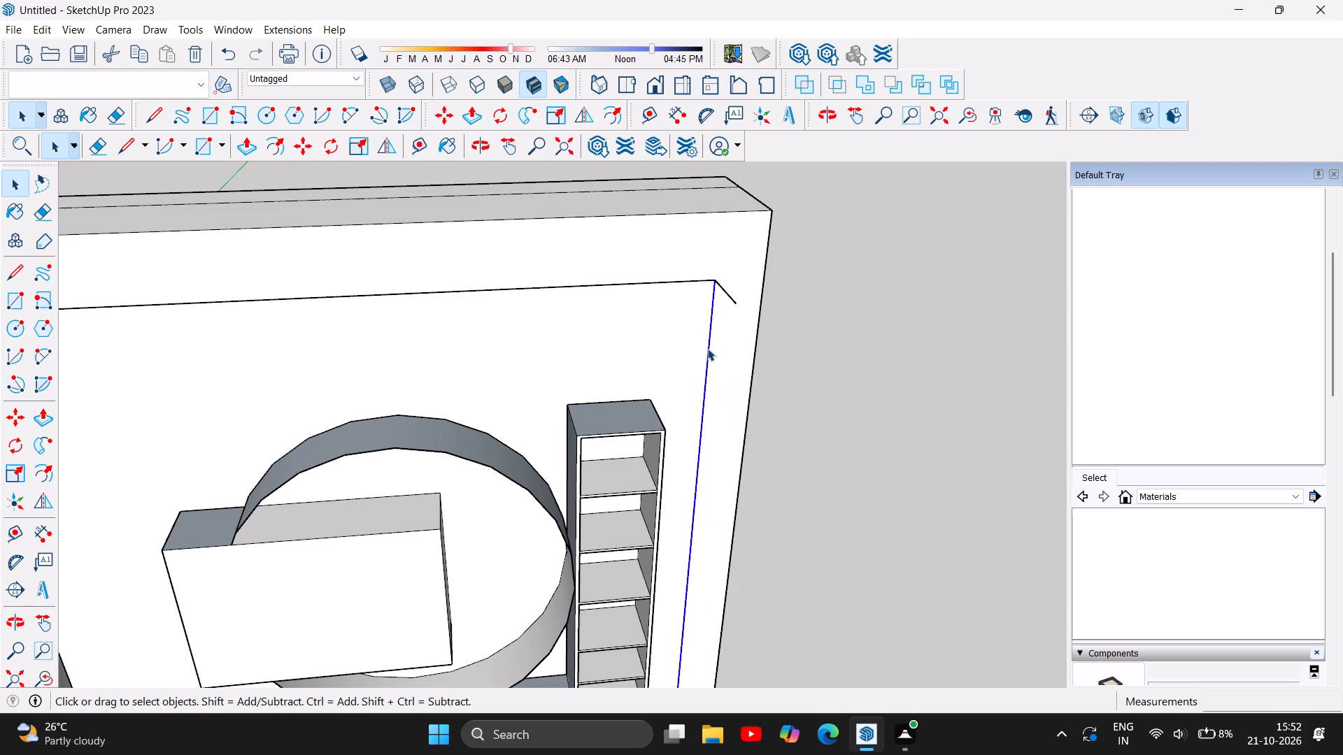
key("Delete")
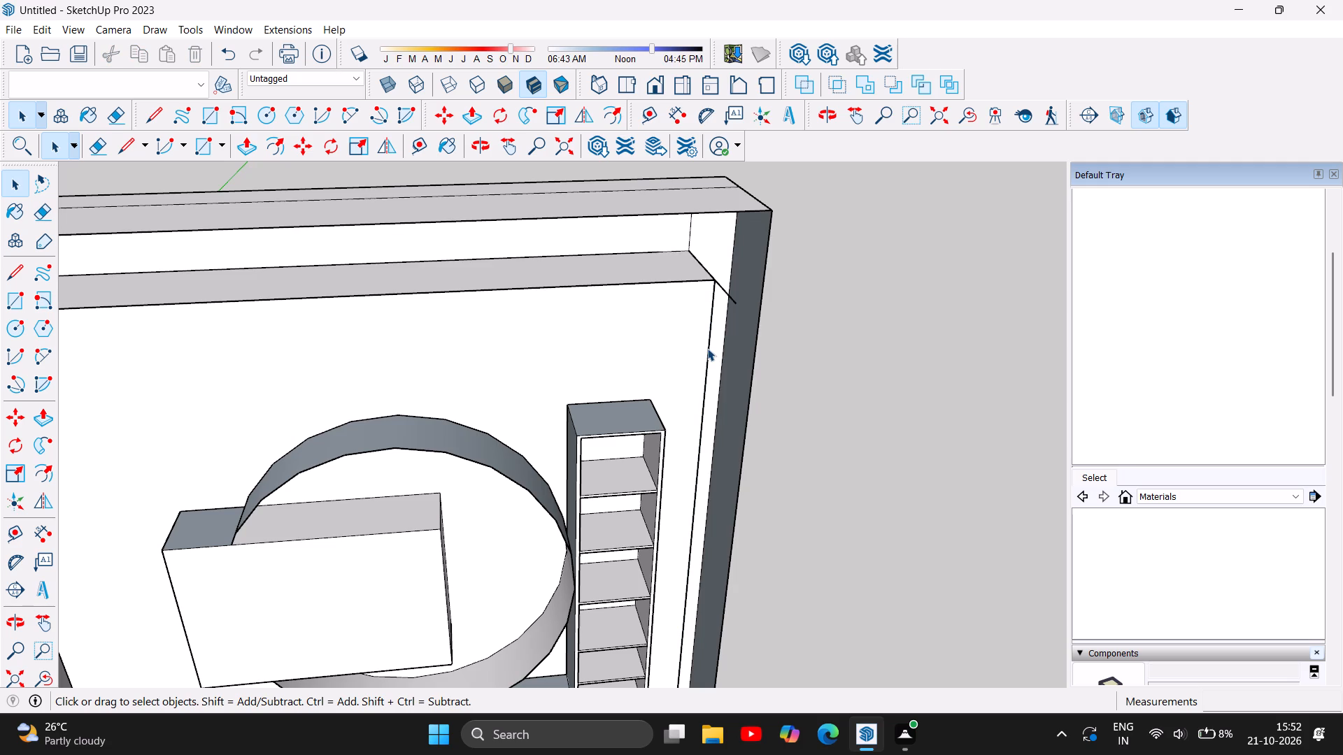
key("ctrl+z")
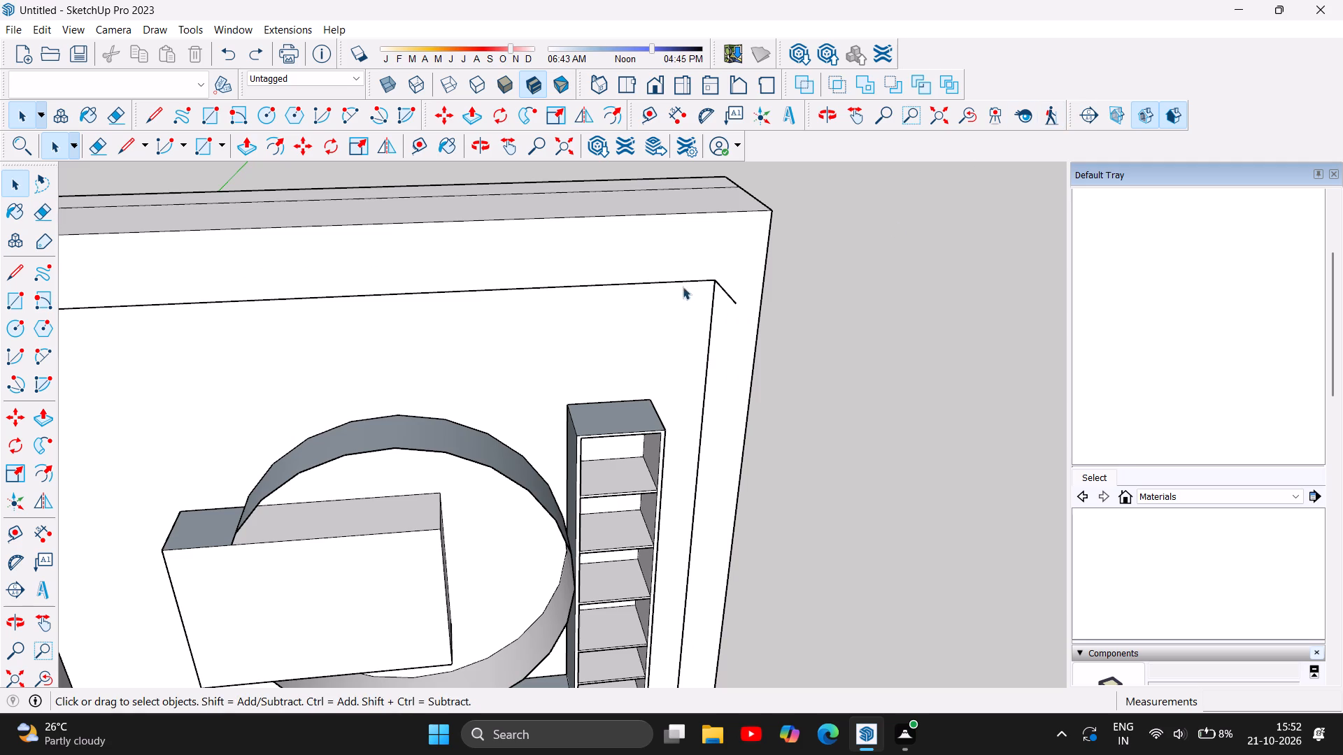
Delete the short stray edge at the panel outline's upper corner on the shelving column side.
left_click(724, 290)
key("Delete")
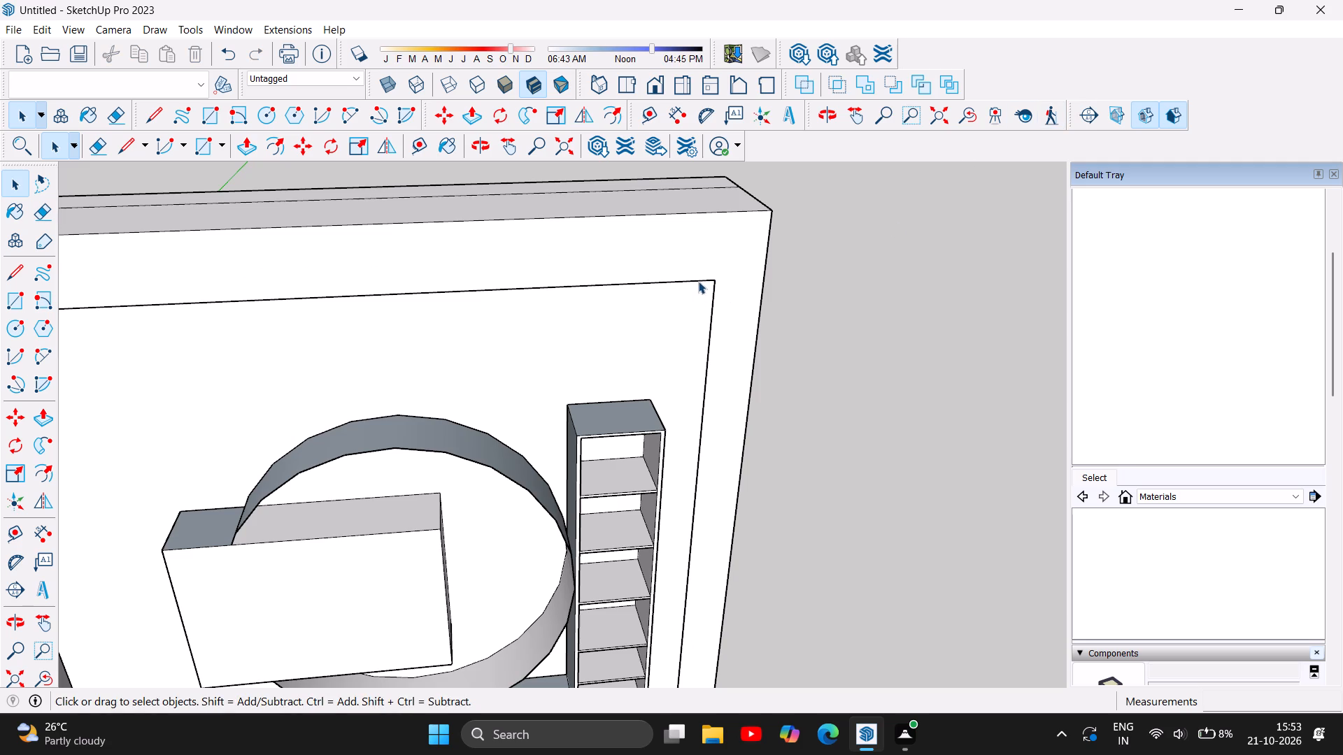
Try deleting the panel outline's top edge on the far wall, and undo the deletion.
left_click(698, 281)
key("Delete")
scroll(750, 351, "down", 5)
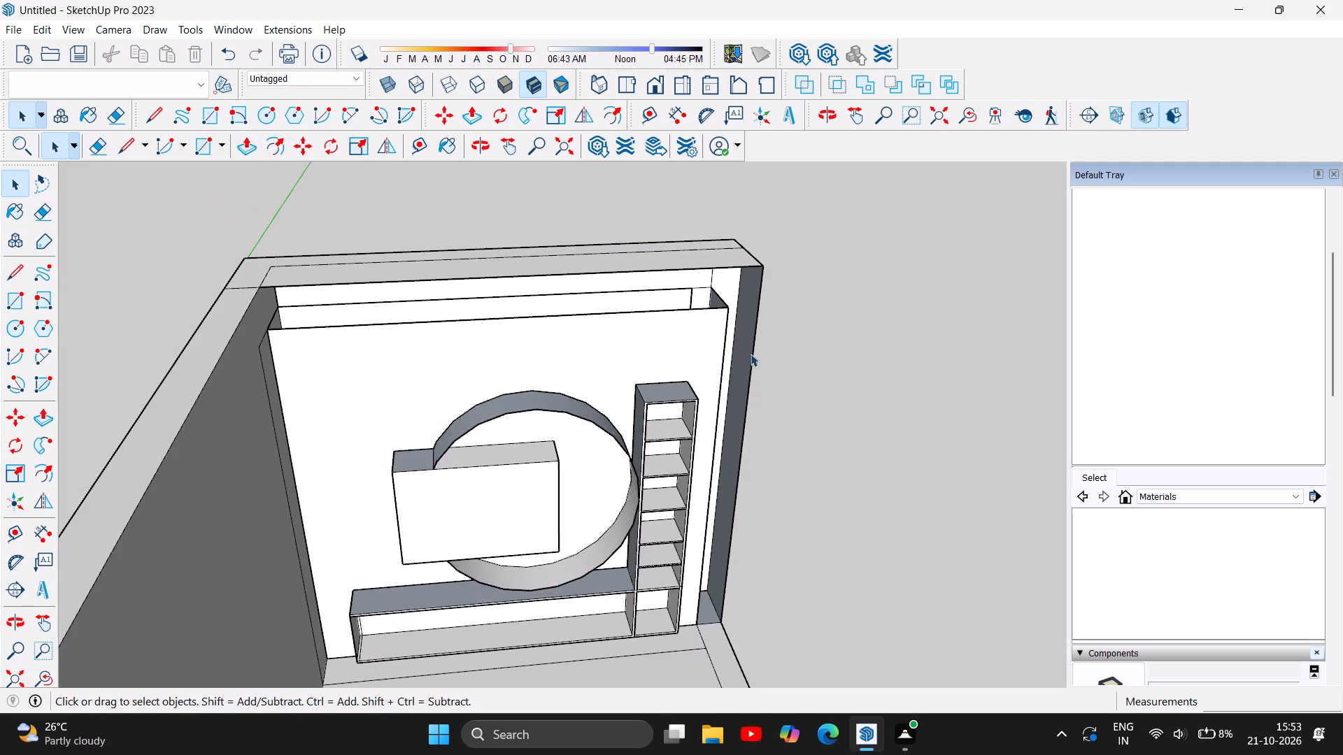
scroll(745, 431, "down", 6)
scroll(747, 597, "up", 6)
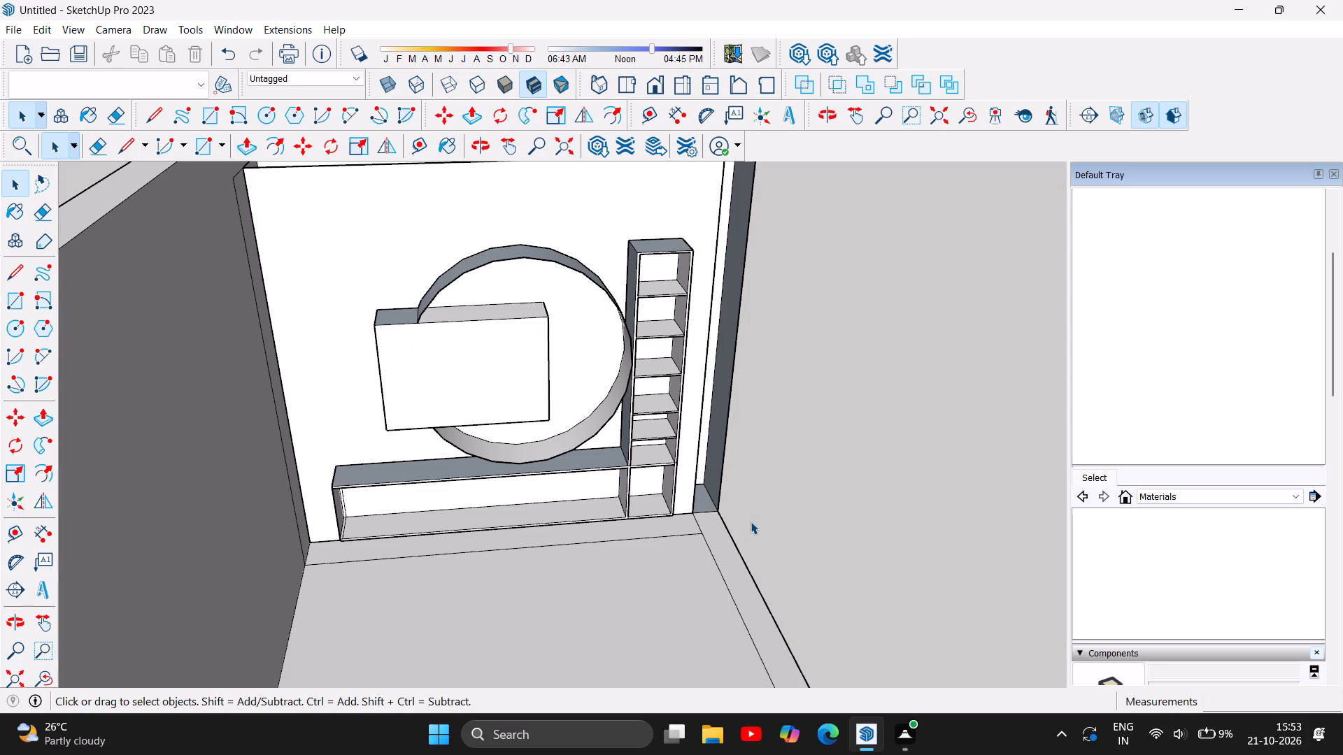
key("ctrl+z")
Delete the panel's leftover sloping-looking vertical edge on the side wall and its leftover edge across the floor in front of the shelving.
scroll(746, 518, "up", 1)
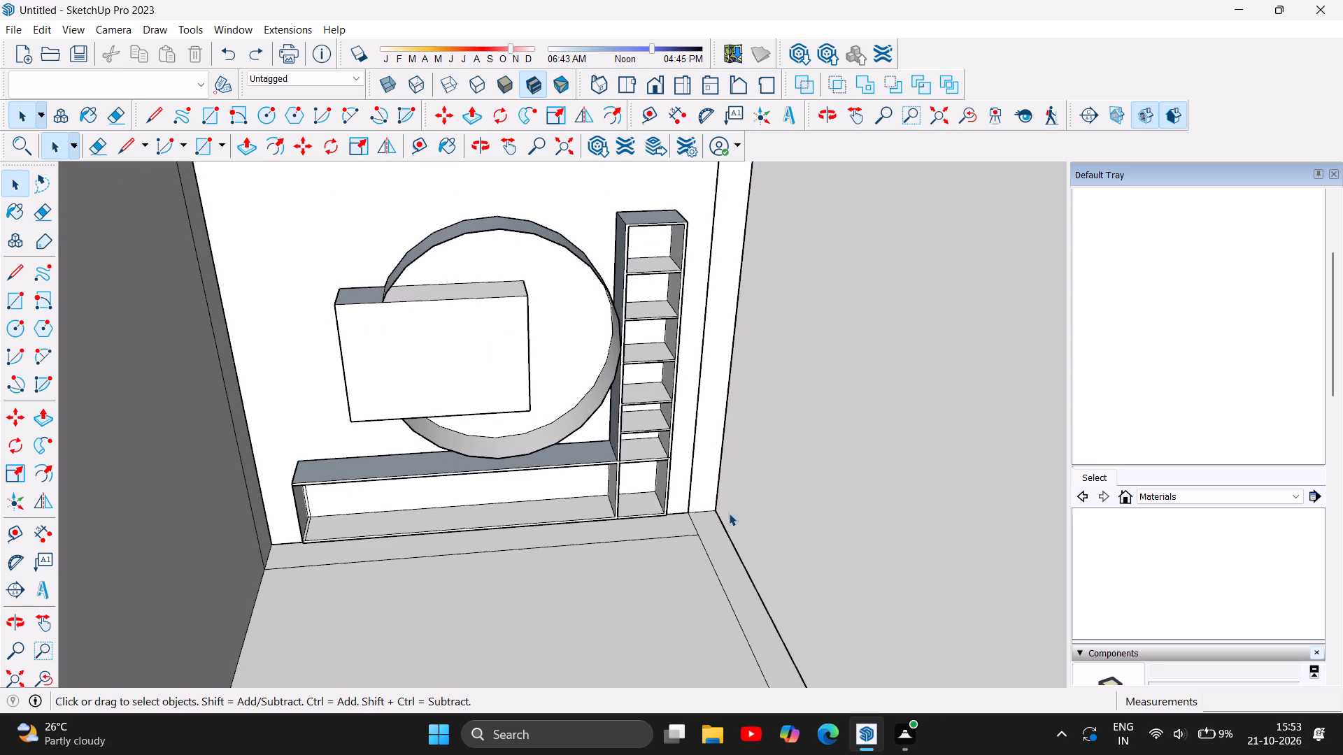
scroll(523, 580, "down", 5)
scroll(544, 446, "up", 3)
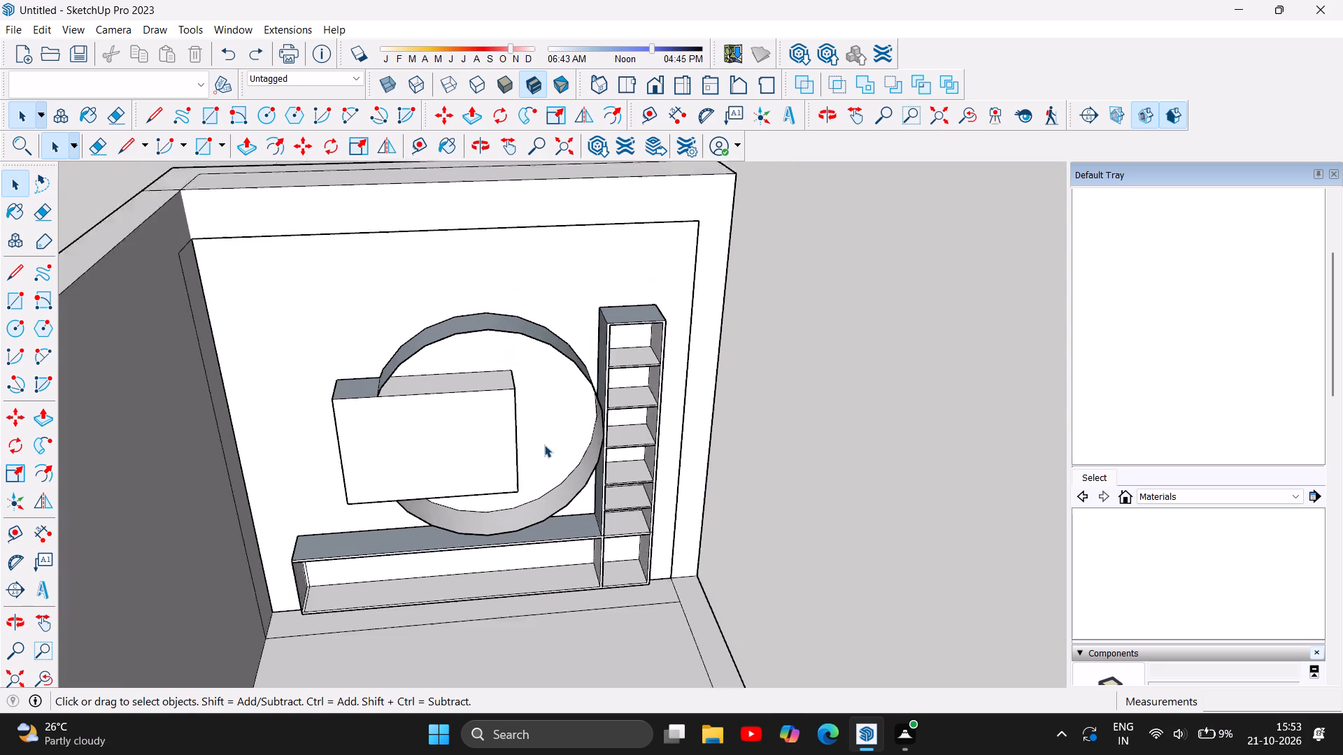
scroll(544, 445, "up", 3)
left_click(134, 435)
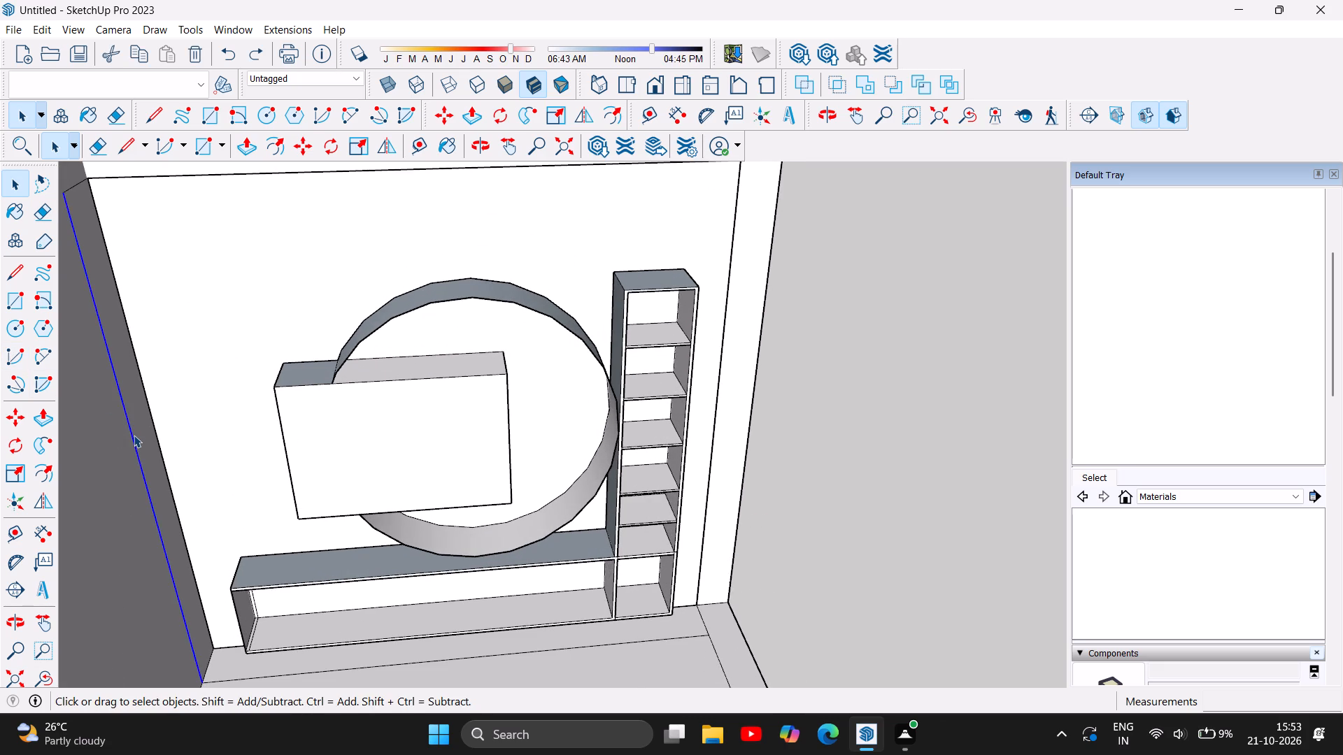
key("Delete")
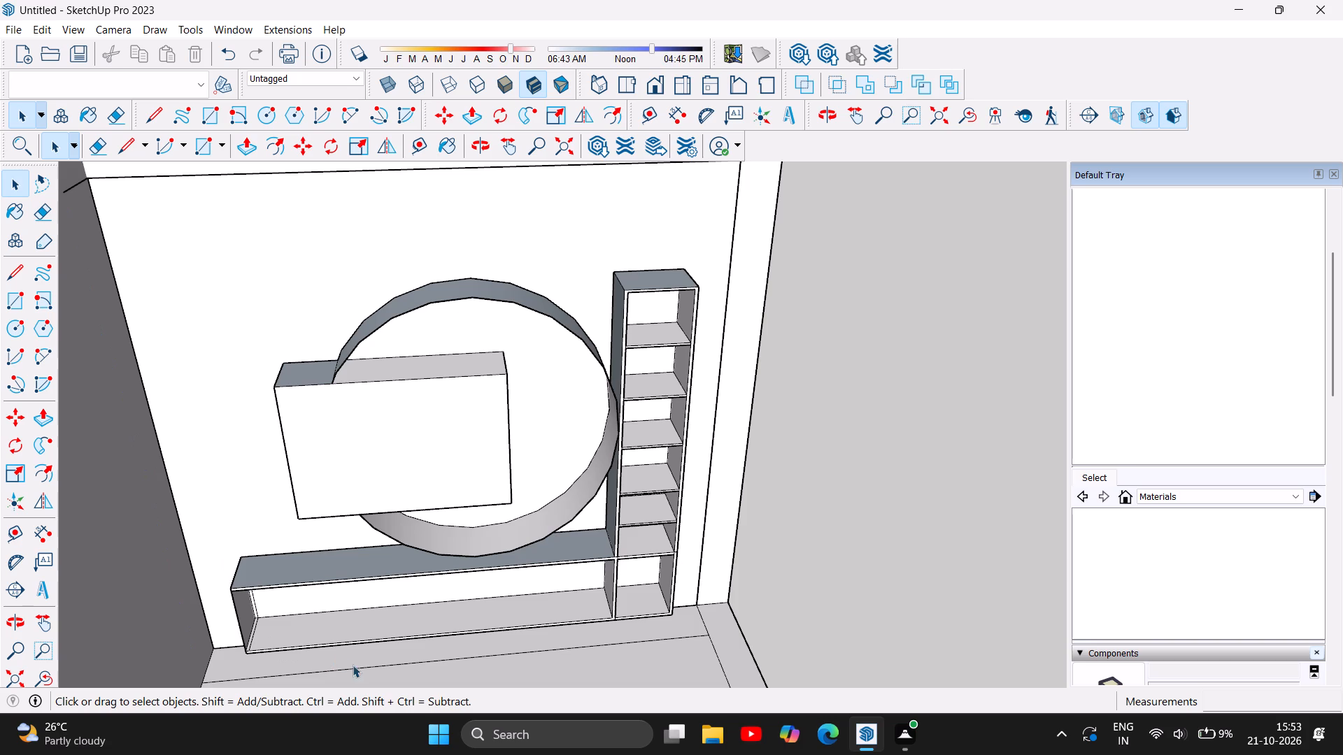
left_click(362, 668)
key("Delete")
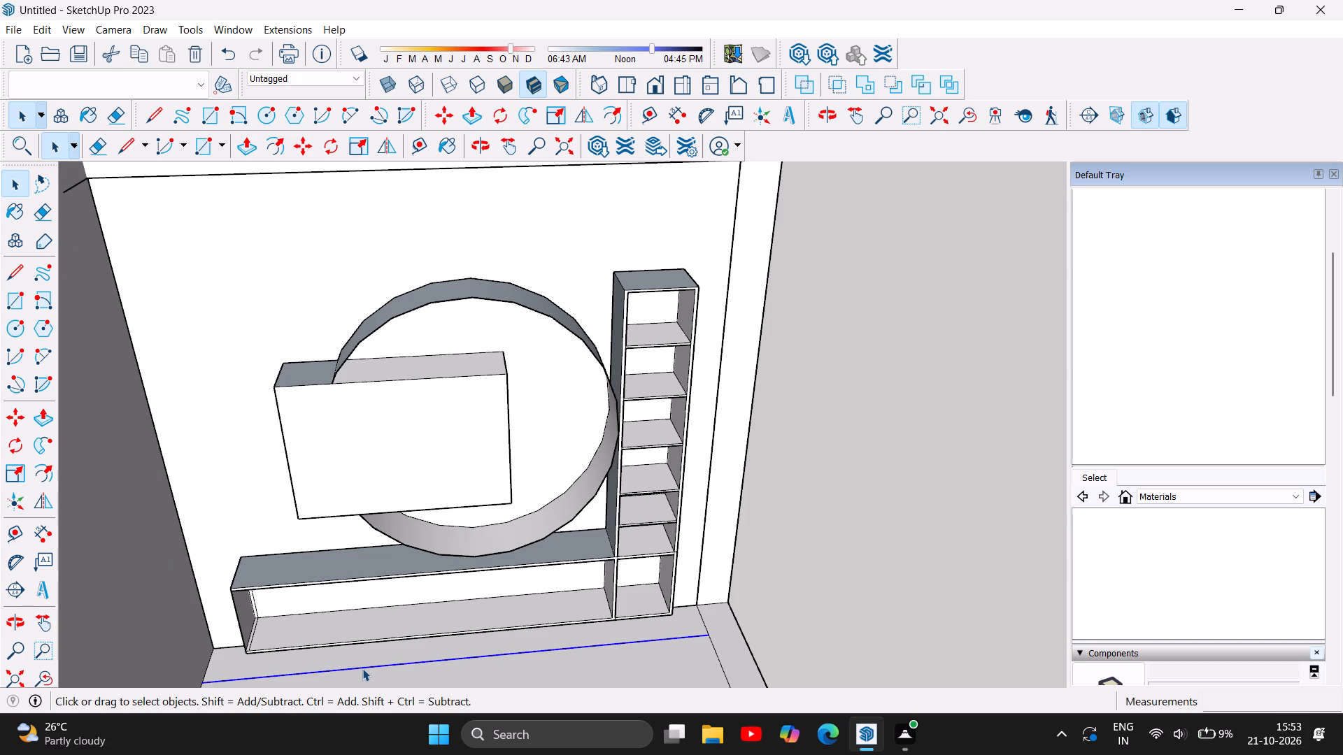
Examine the circle, block, shelving and remaining panel outline on the far wall from several angles.
scroll(465, 474, "down", 4)
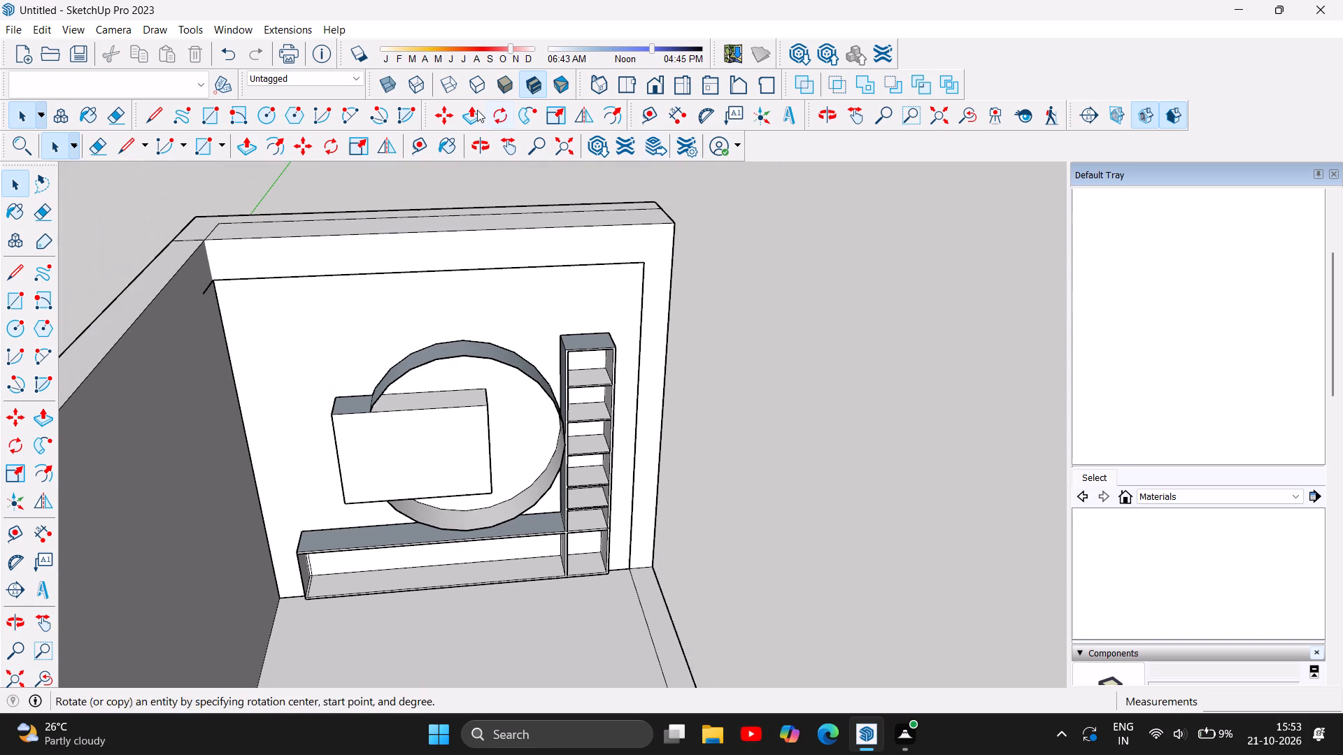
left_click(484, 146)
left_click_drag(640, 598, 610, 466)
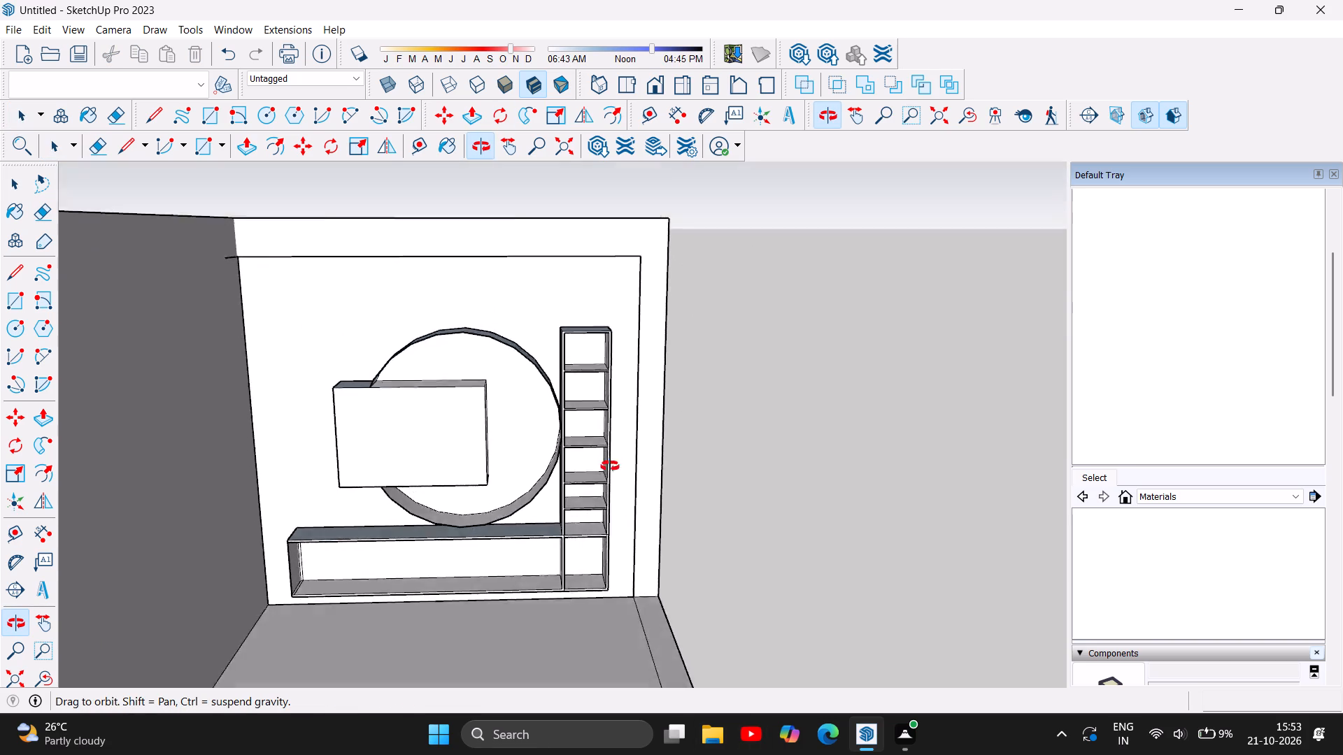
left_click_drag(610, 466, 184, 515)
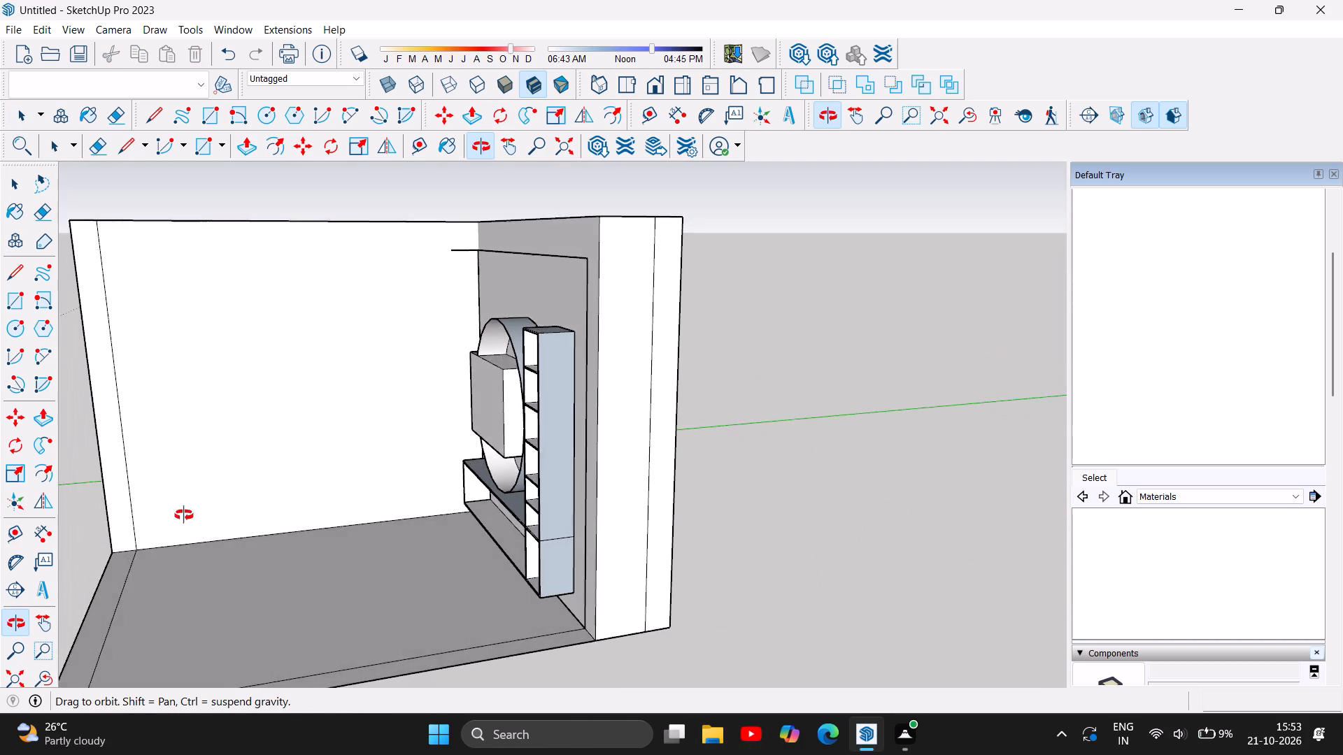
left_click_drag(184, 515, 236, 596)
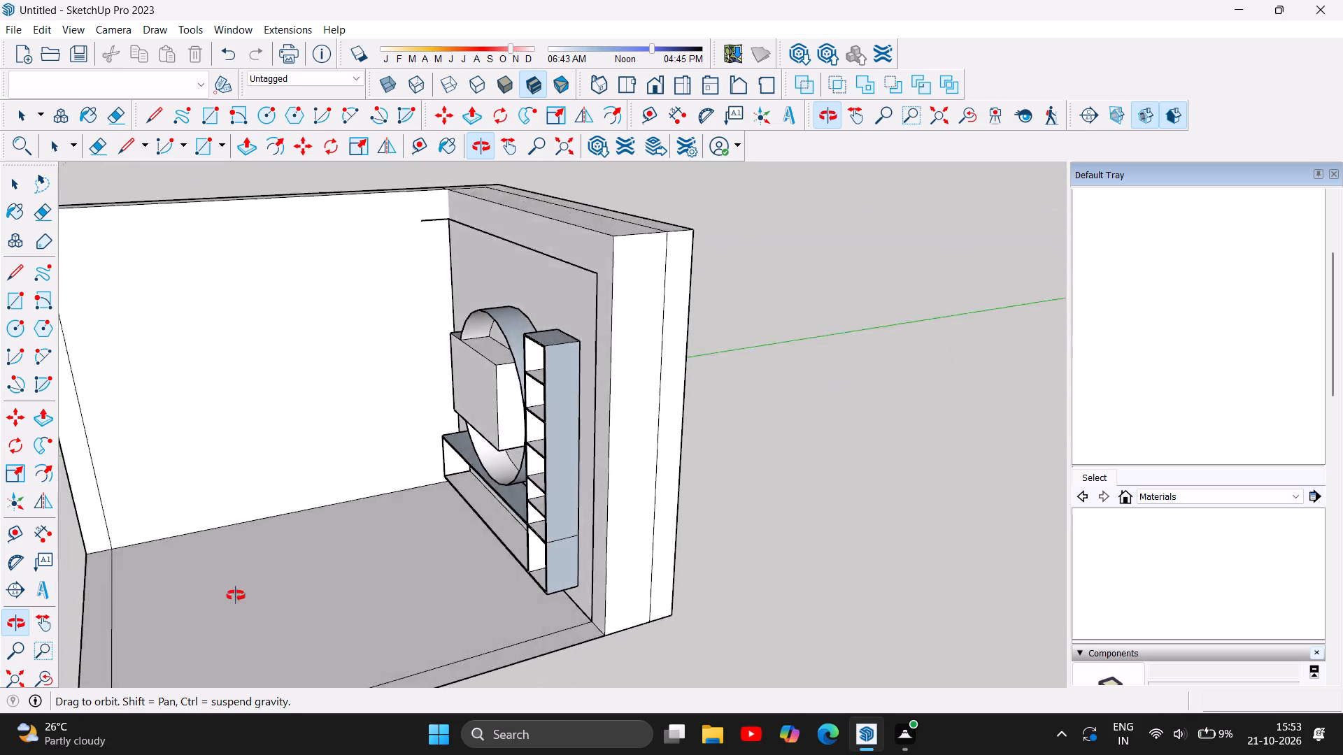
left_click_drag(236, 596, 253, 684)
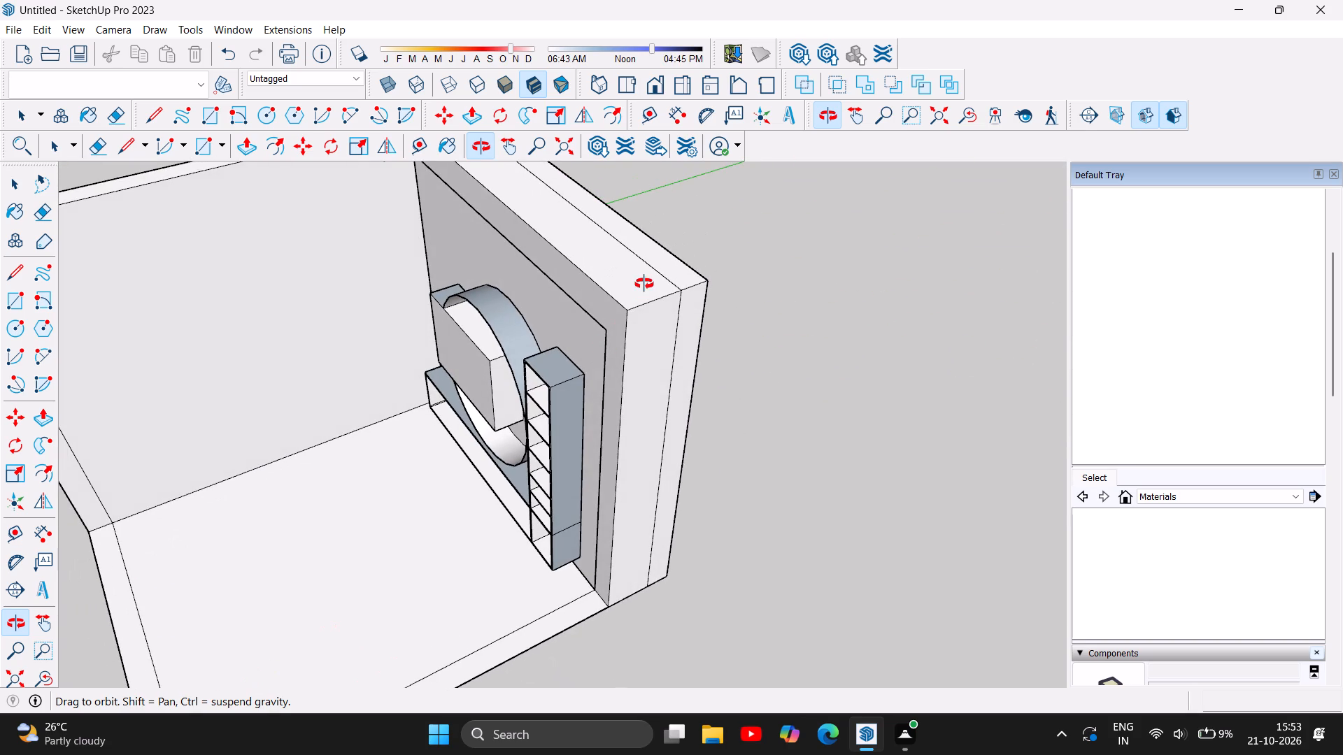
scroll(658, 282, "up", 5)
scroll(595, 443, "down", 5)
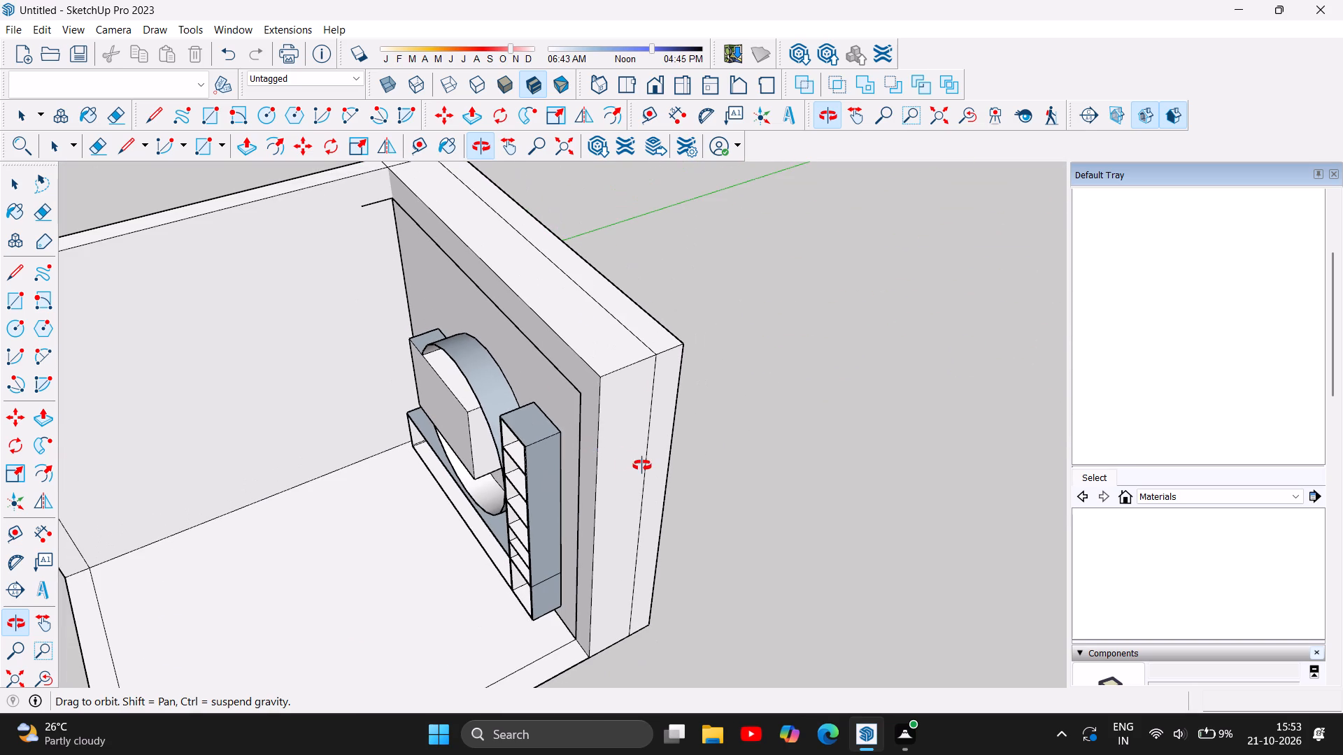
scroll(639, 462, "up", 2)
scroll(621, 468, "down", 6)
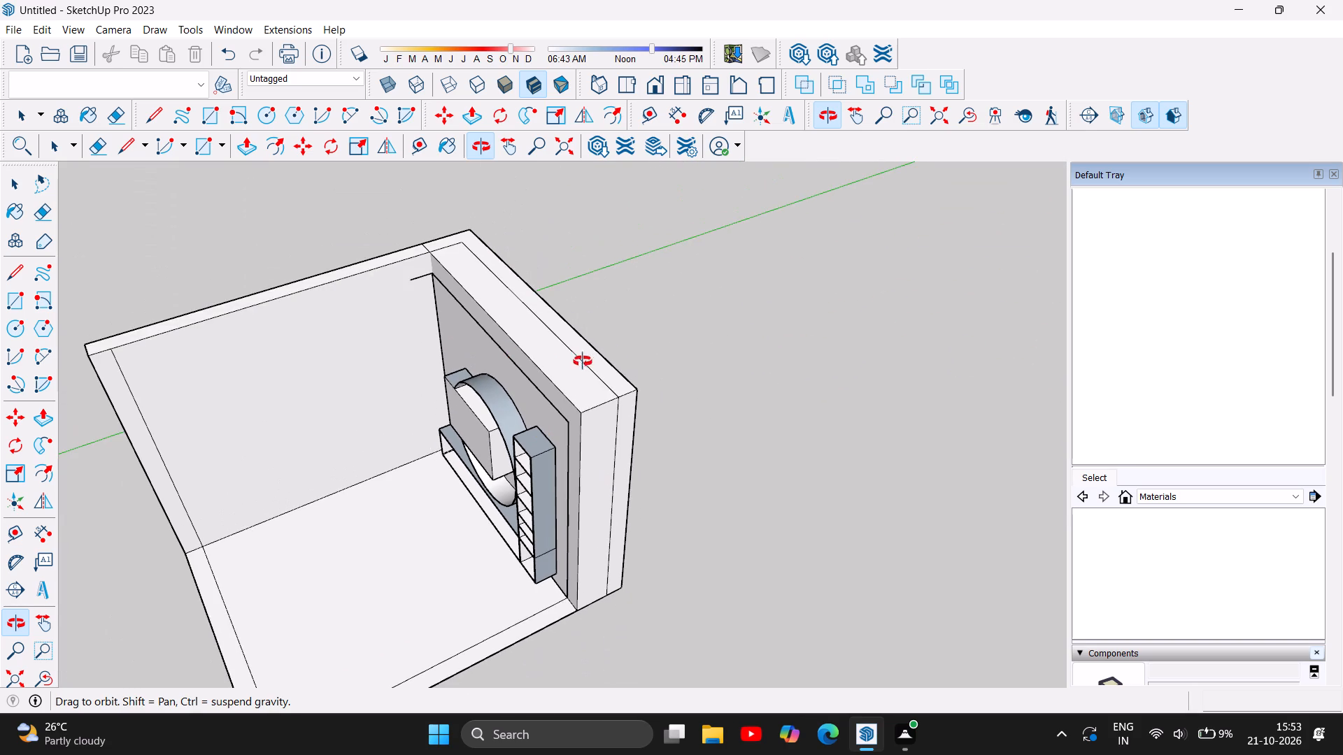
scroll(590, 362, "up", 5)
scroll(572, 546, "up", 1)
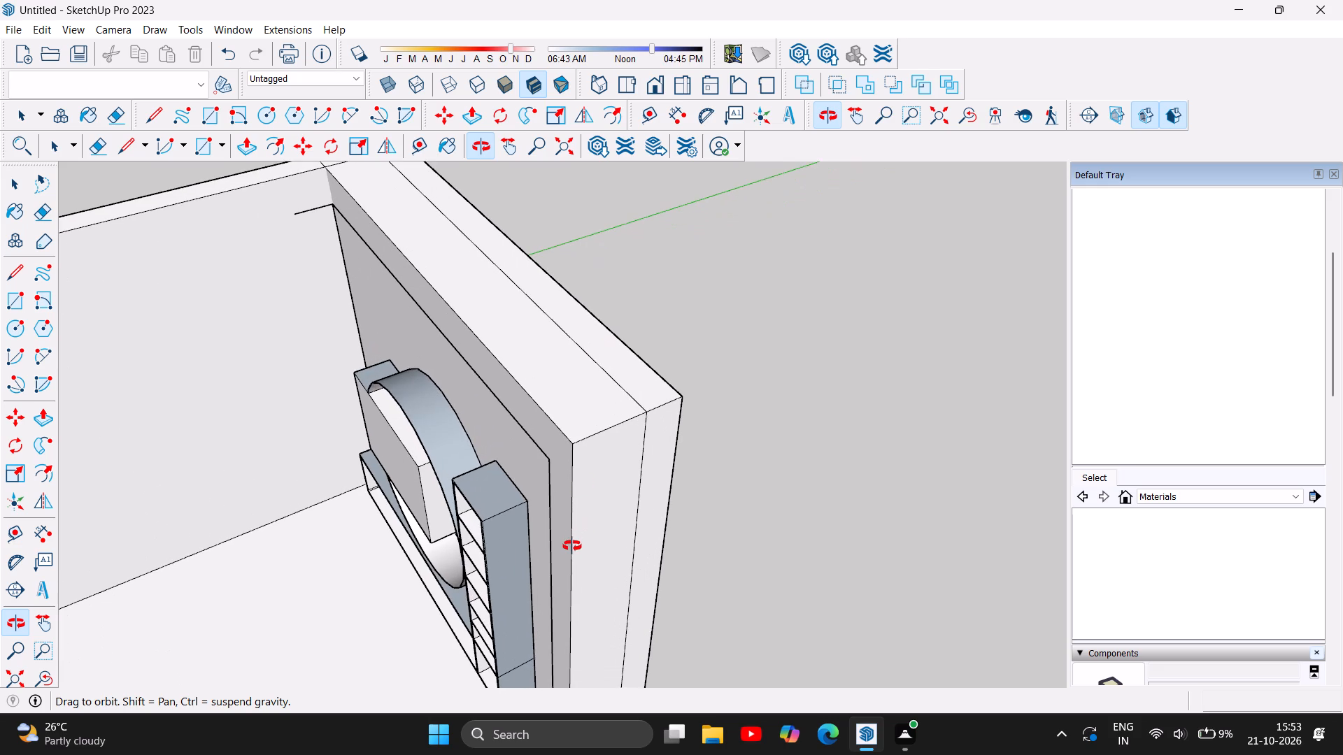
scroll(572, 546, "up", 1)
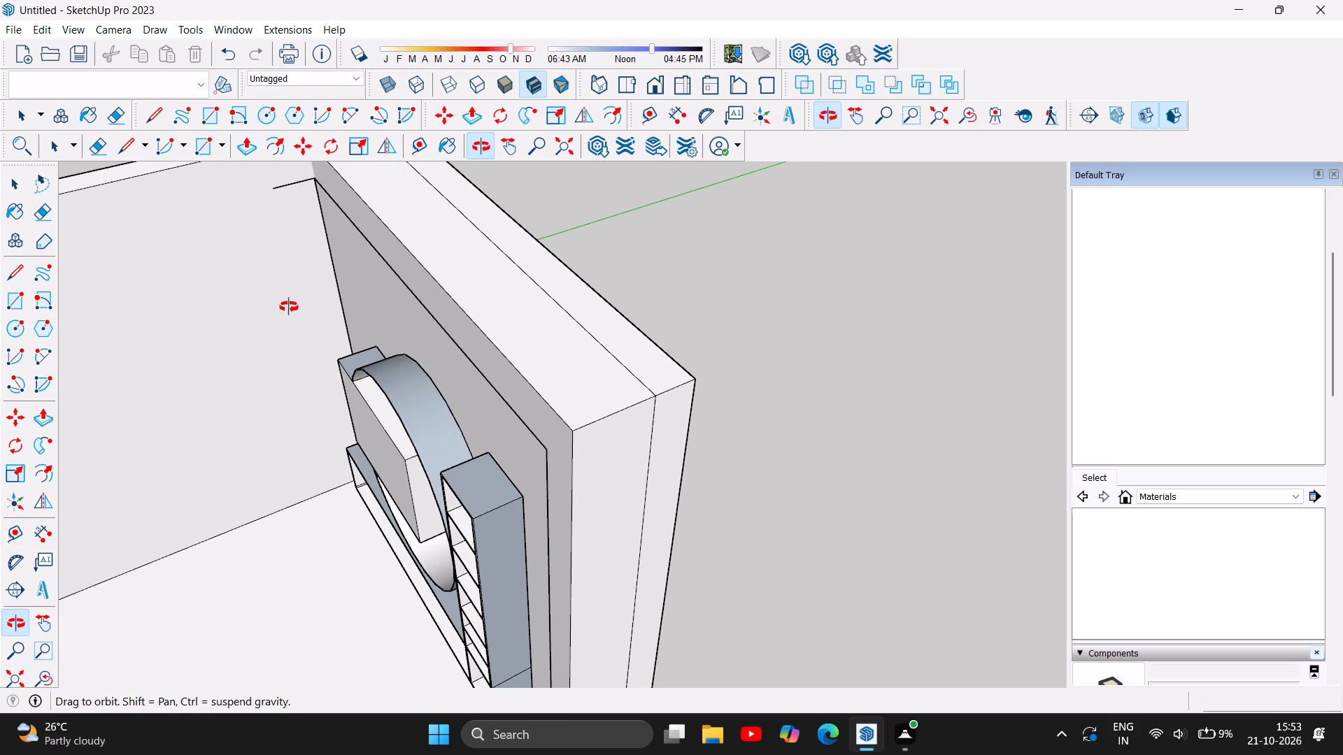
scroll(421, 488, "up", 6)
scroll(696, 352, "down", 2)
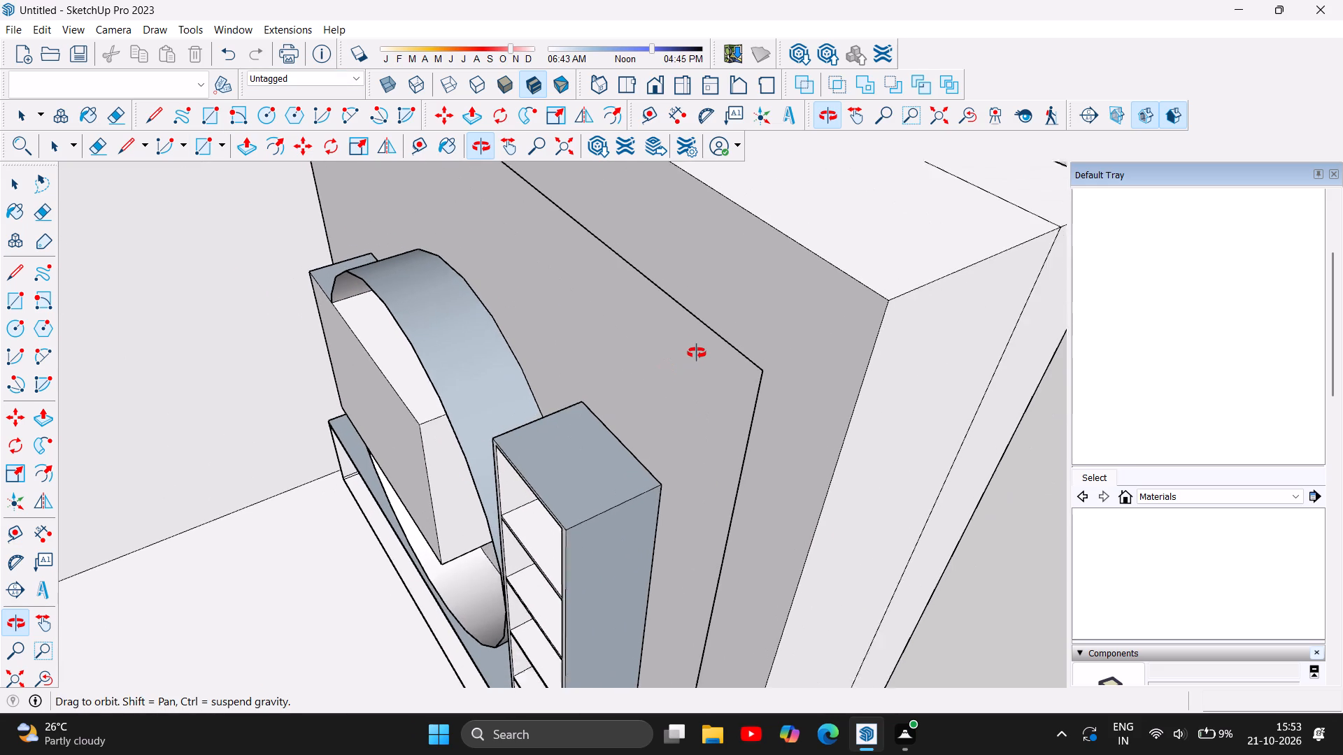
scroll(697, 353, "down", 3)
left_click_drag(404, 494, 911, 459)
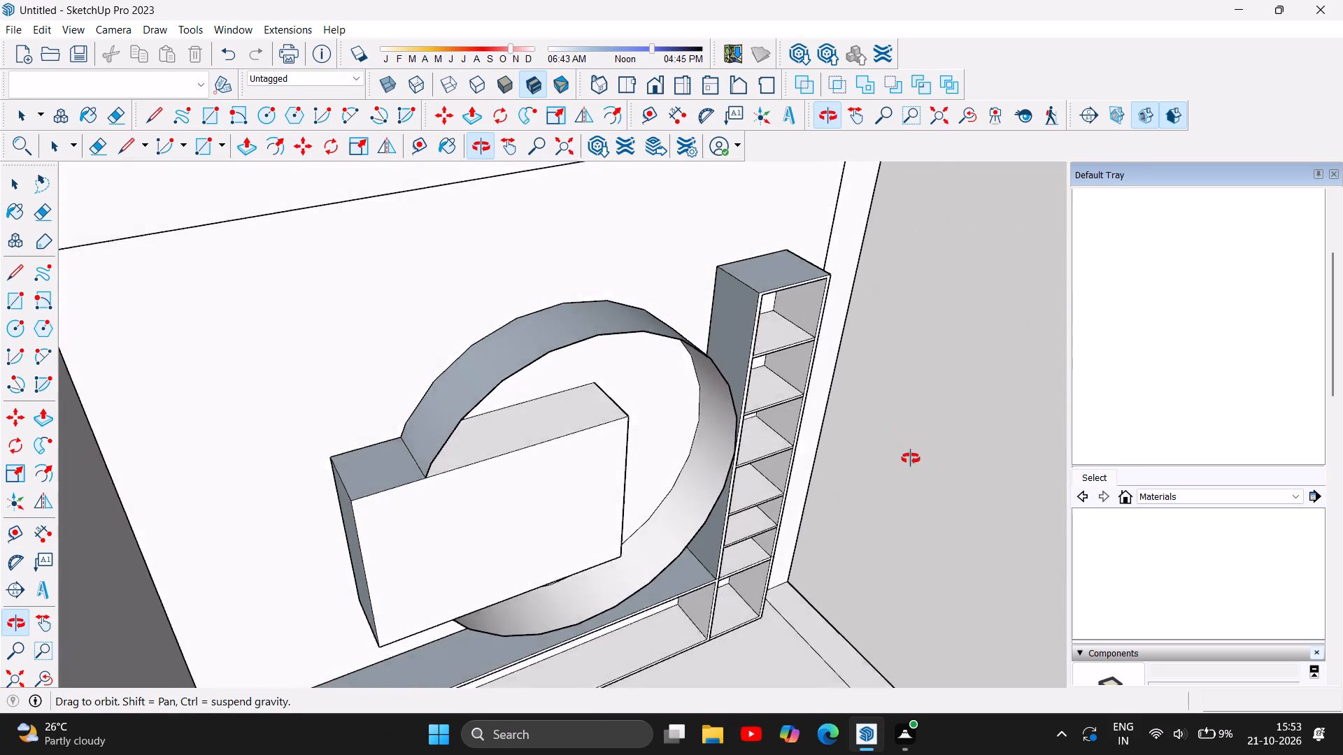
left_click_drag(911, 459, 559, 308)
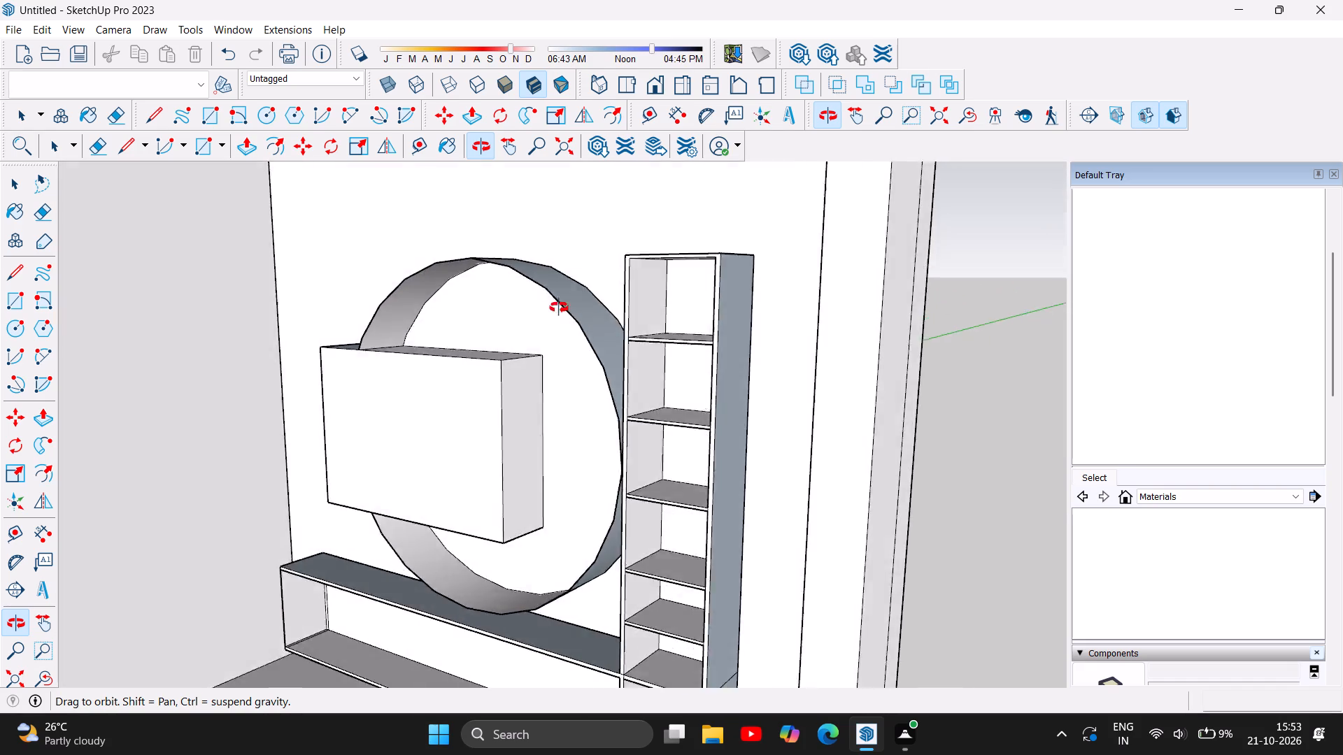
left_click_drag(559, 308, 418, 451)
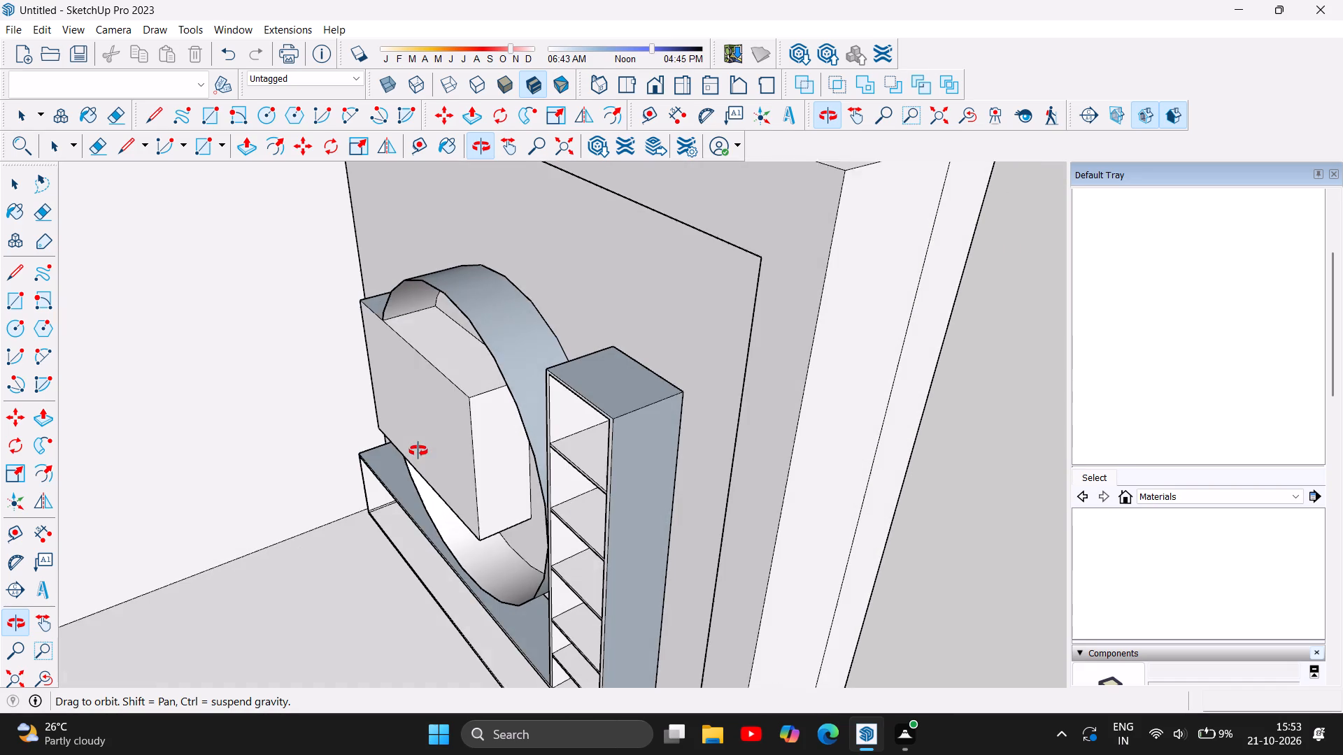
left_click_drag(418, 451, 400, 468)
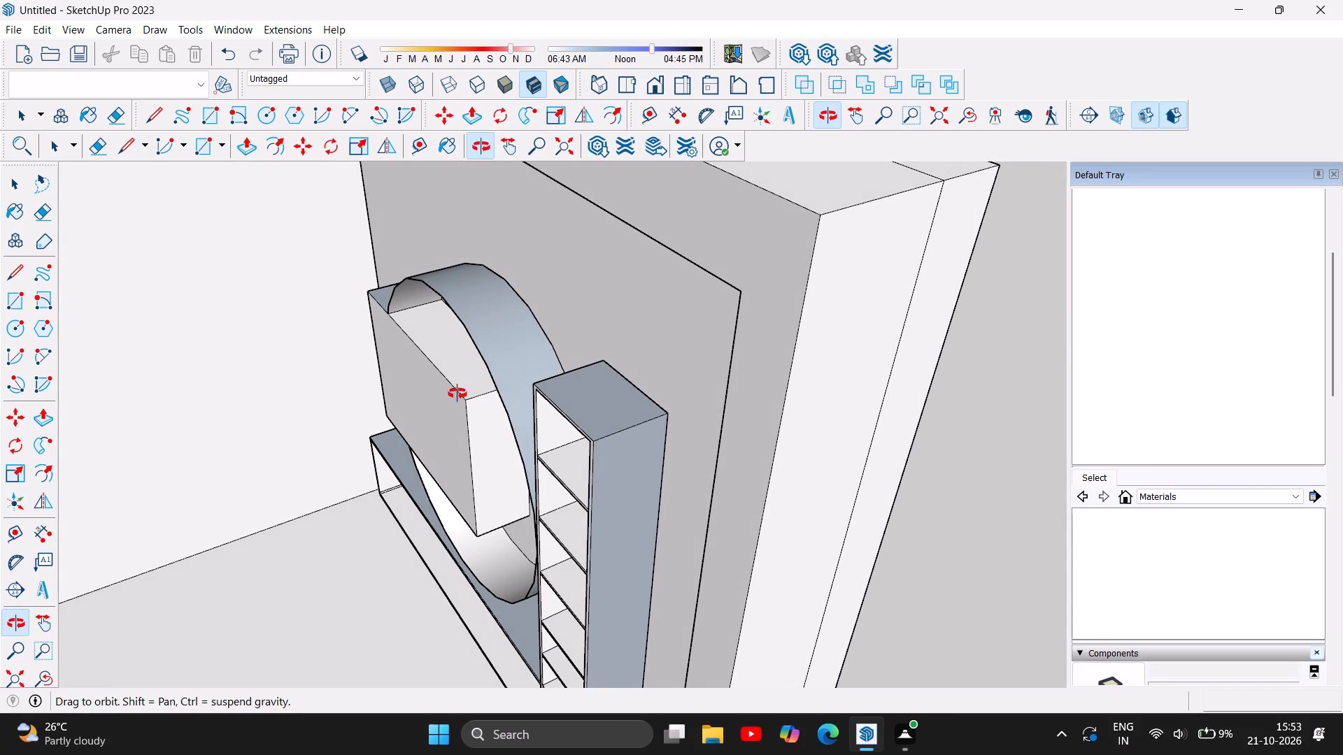
Draw a 1" line from the rectangular block's upper front corner back along the top edge of its side face.
scroll(457, 394, "up", 5)
scroll(484, 447, "up", 2)
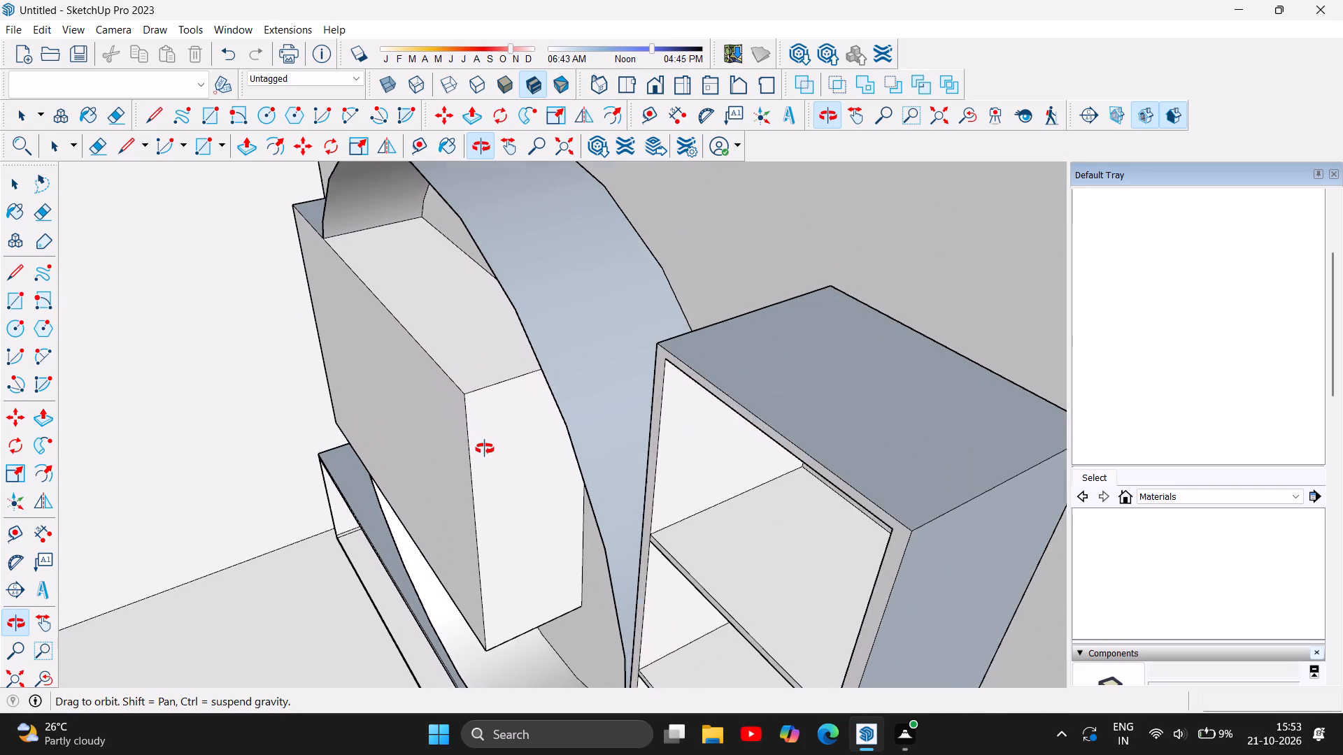
scroll(485, 449, "up", 1)
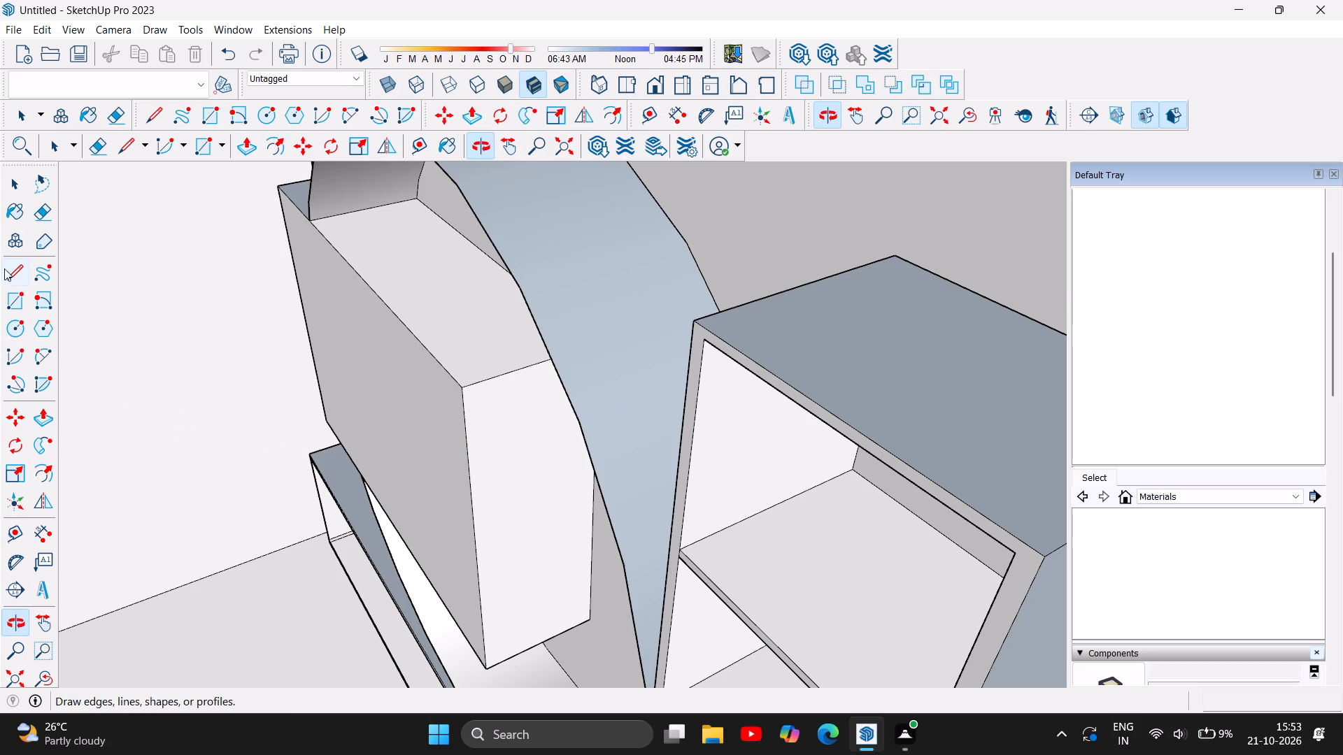
left_click(6, 282)
left_click(460, 387)
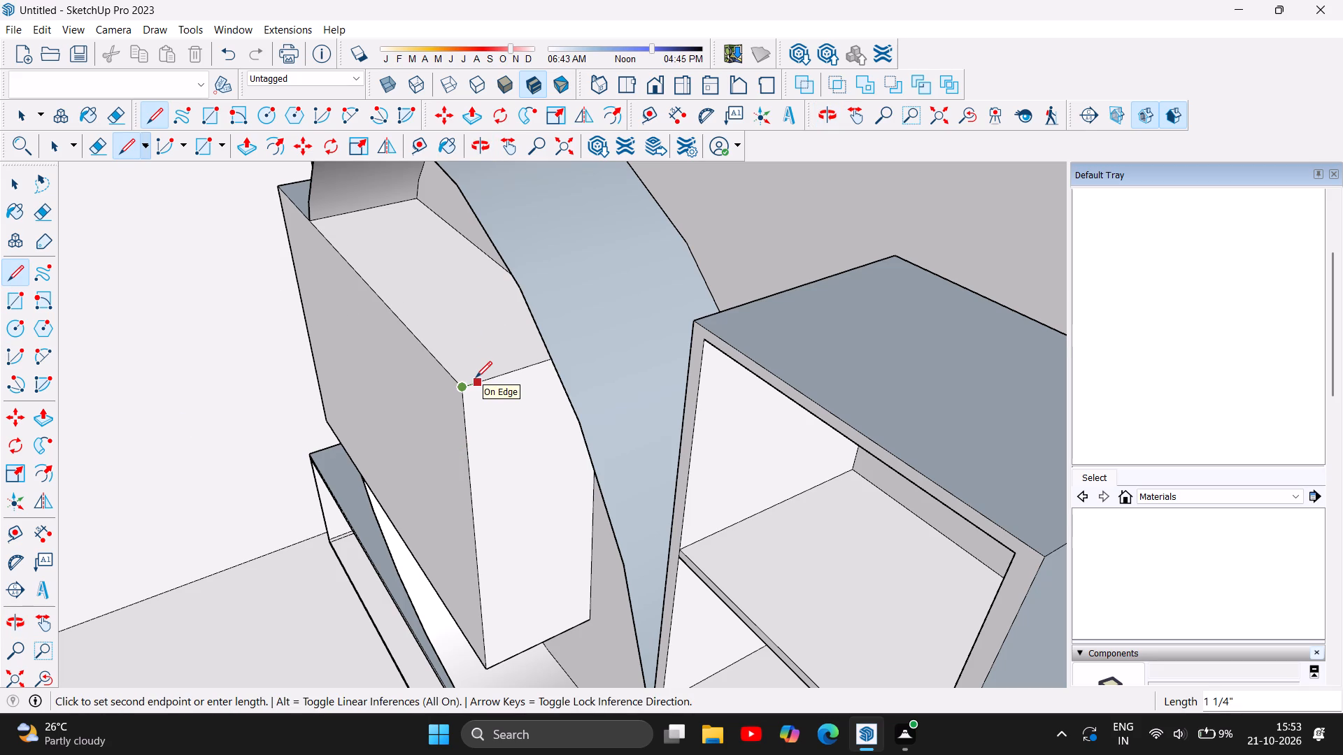
type("1'")
key("BackSpace")
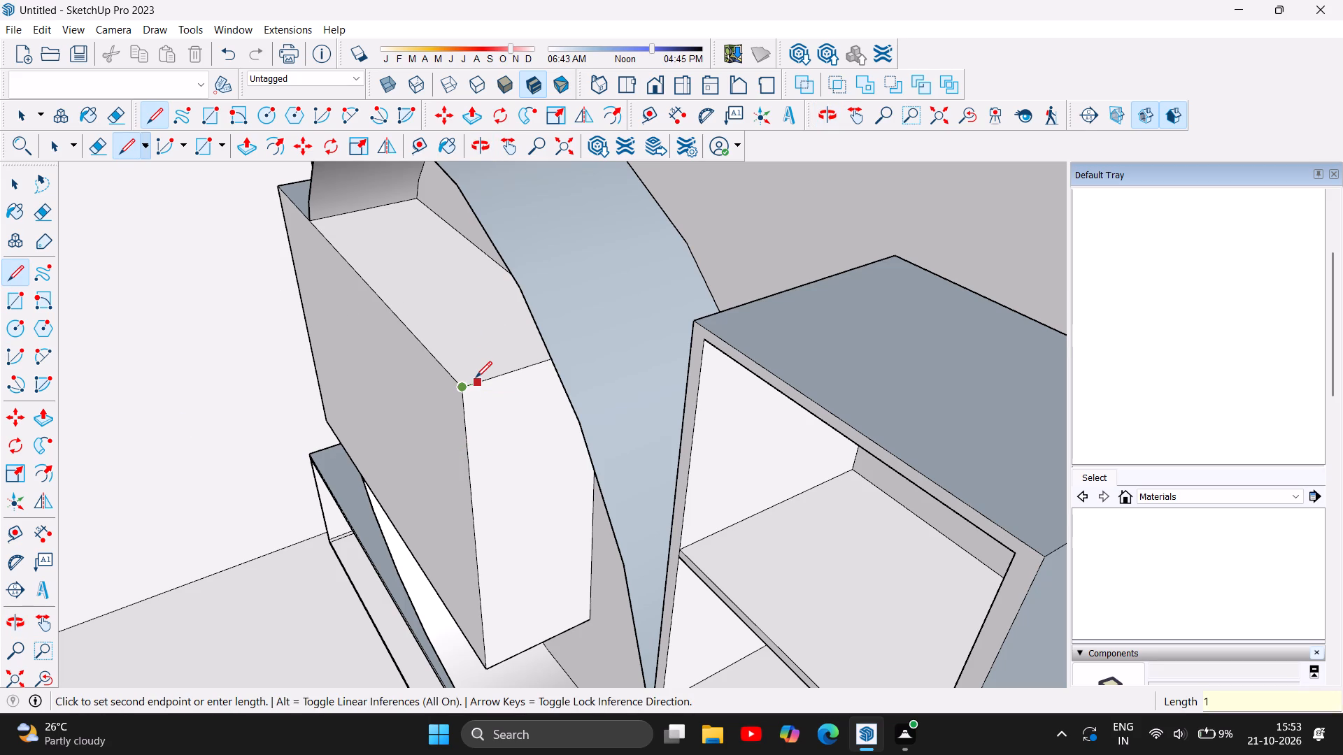
key("Return")
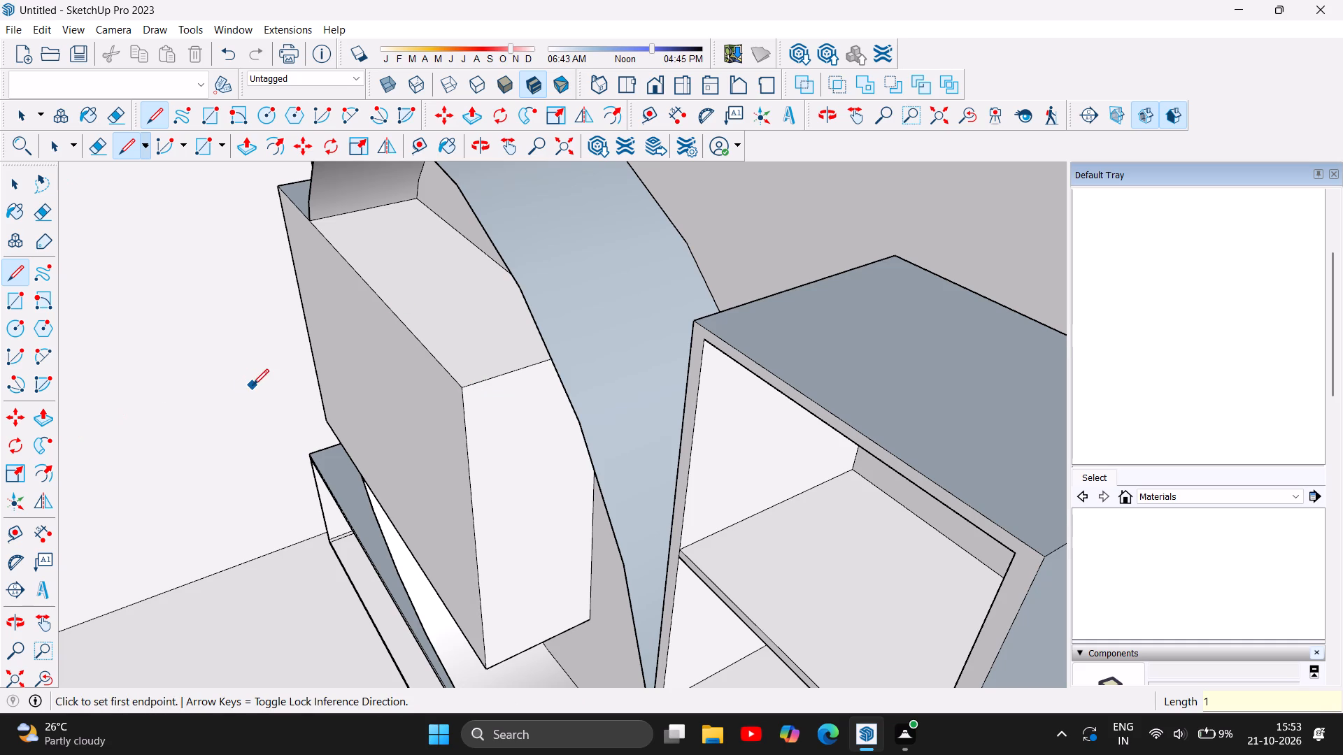
Place a vertical guide down the block's side face nearest the tall shelving, 1" behind its front edge.
key("t")
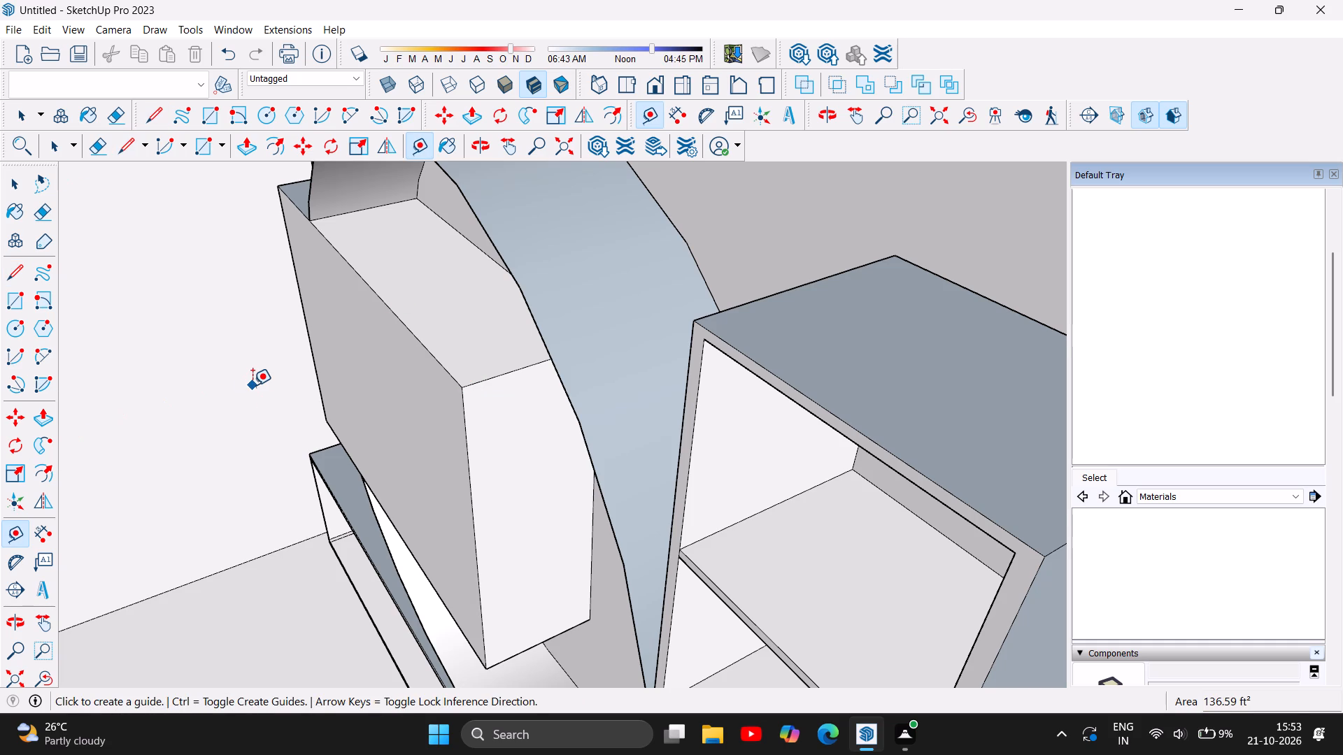
key("Return")
left_click(458, 386)
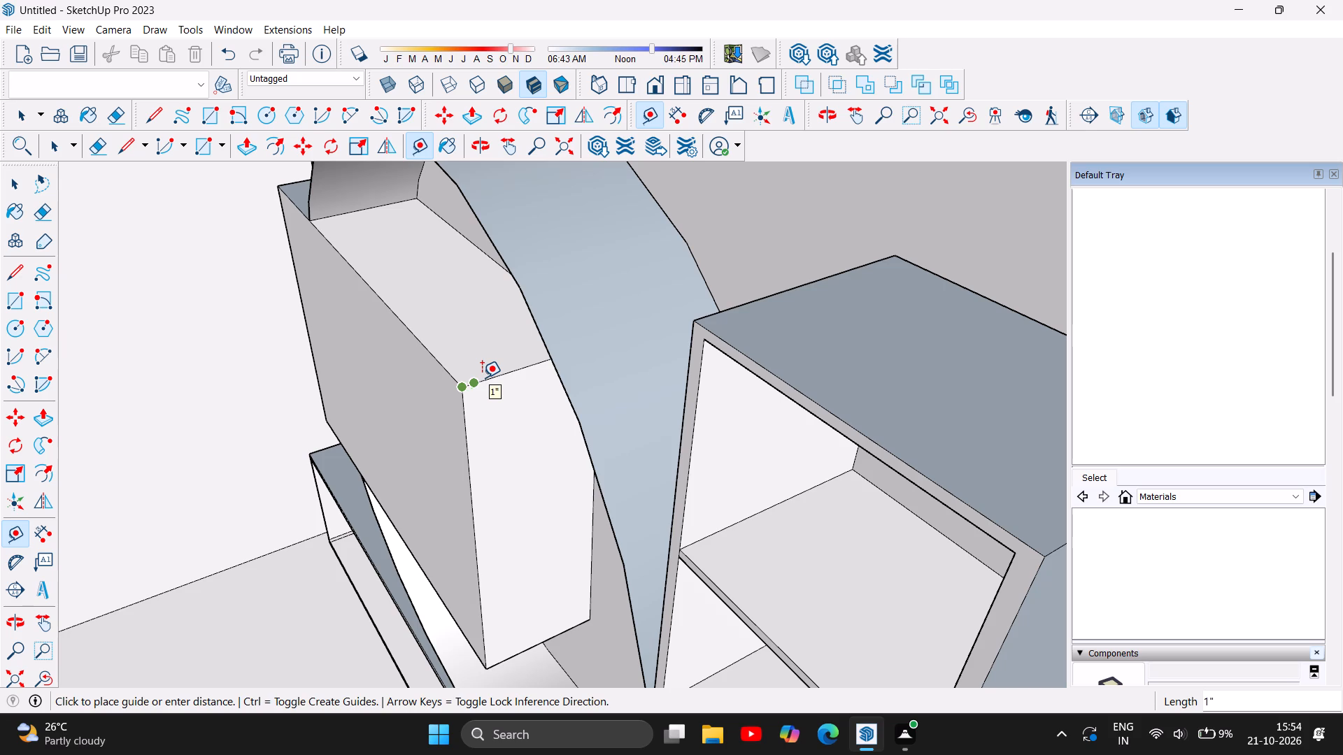
left_click(482, 377)
left_click(471, 382)
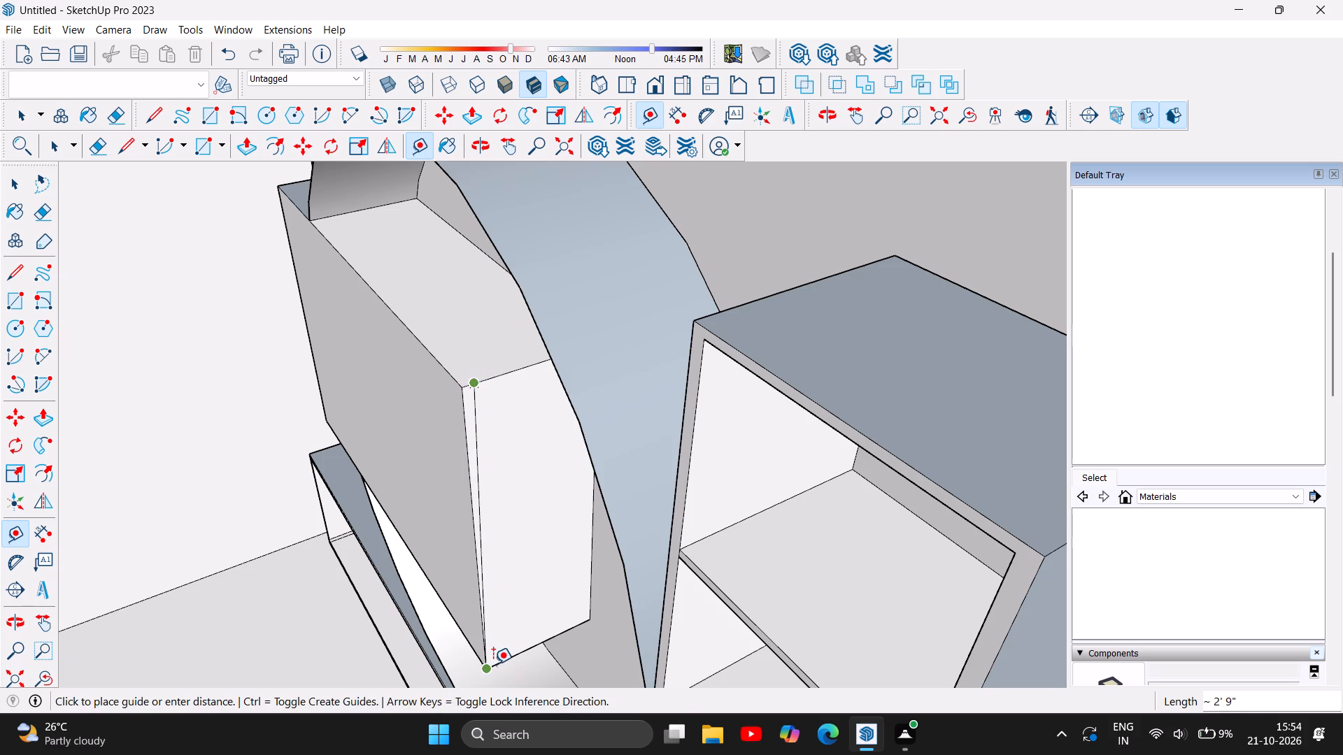
scroll(488, 671, "up", 6)
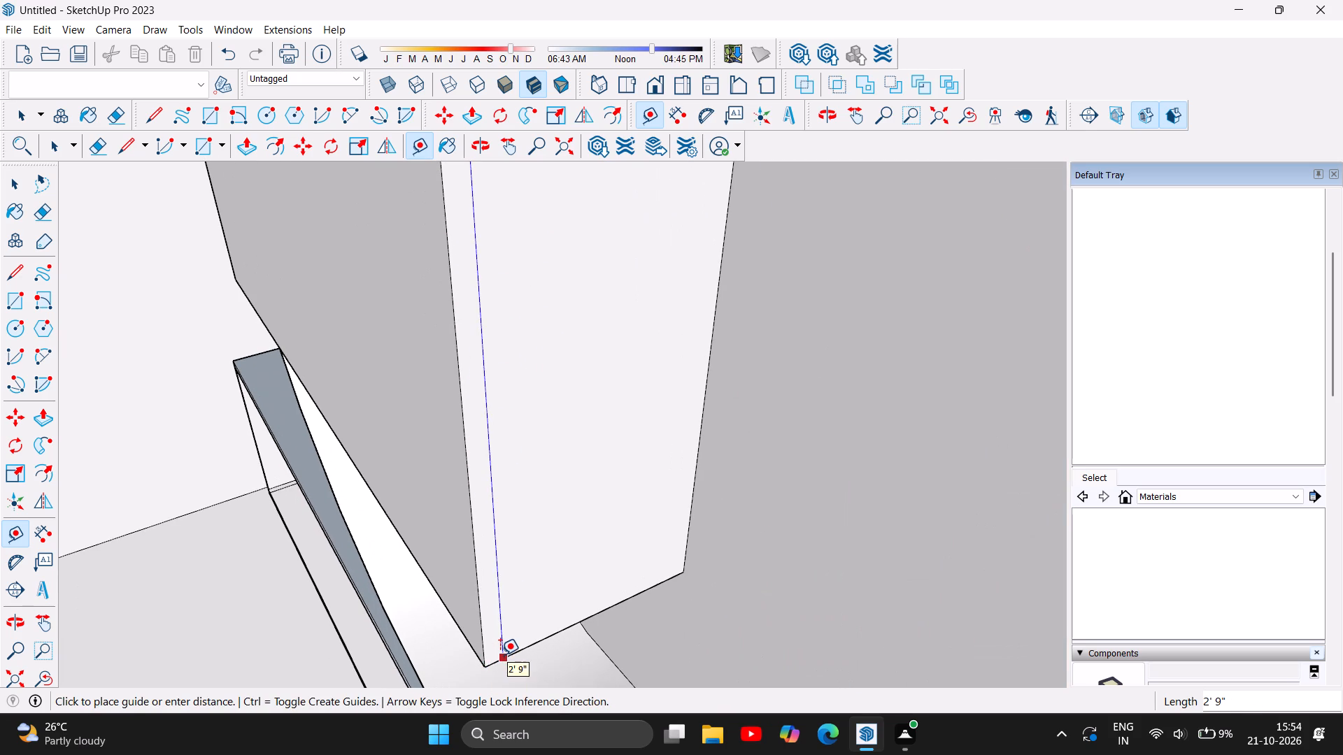
left_click(500, 655)
Place a guide along the block's top face, parallel to its front edge and passing through the 1" point.
scroll(667, 498, "down", 12)
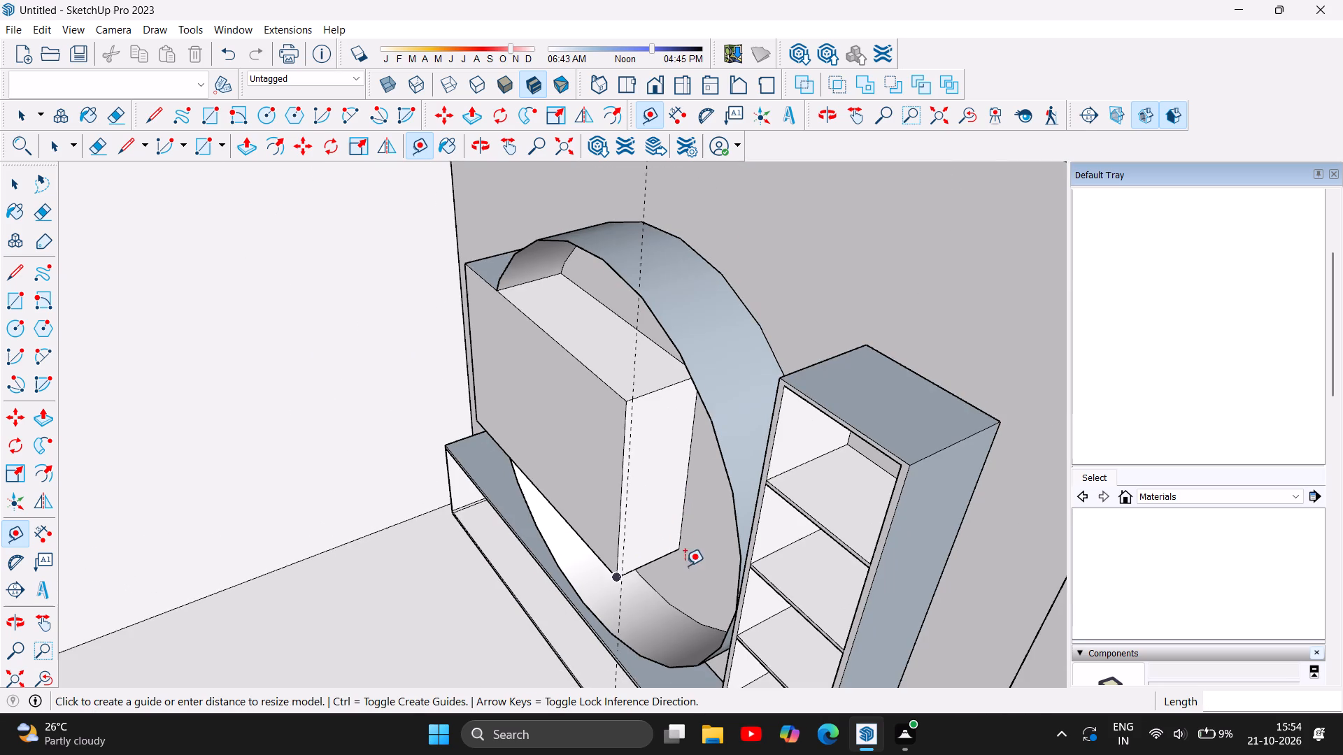
scroll(651, 350, "up", 6)
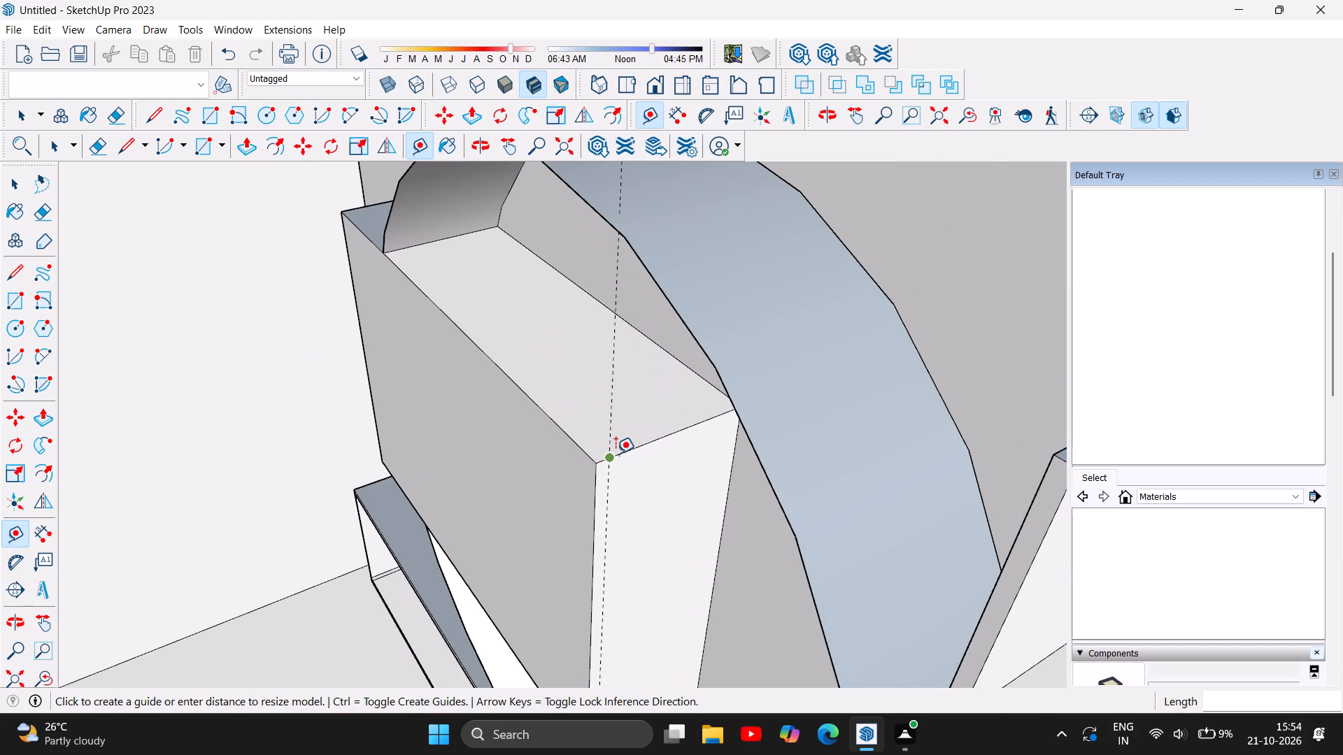
double_click(607, 455)
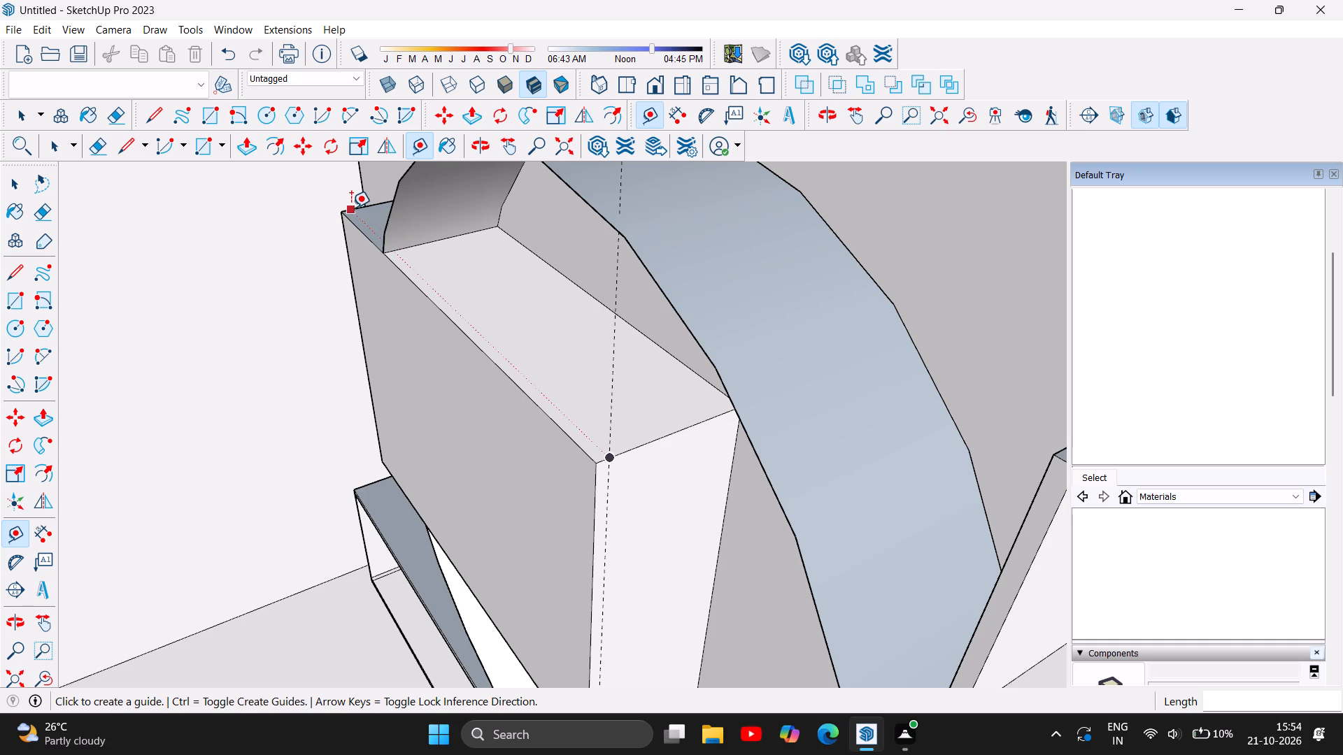
scroll(351, 208, "up", 12)
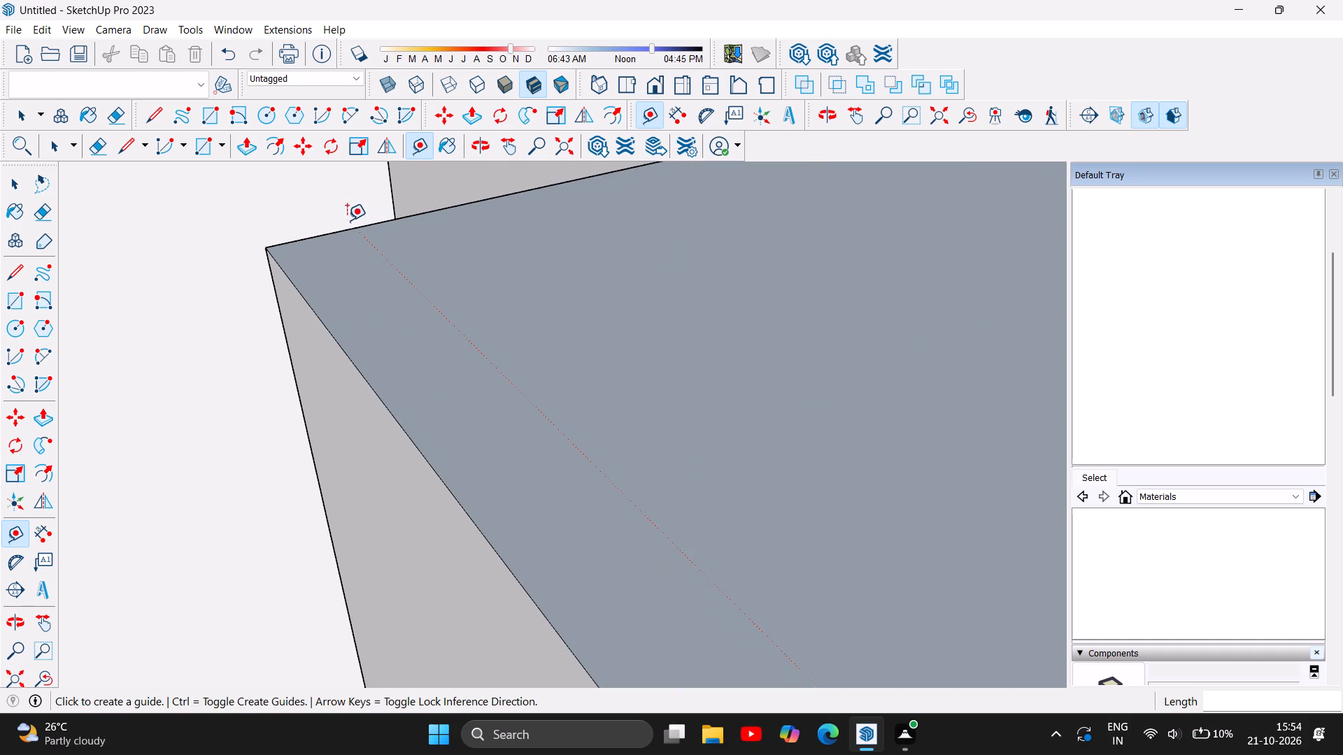
left_click(352, 228)
scroll(401, 292, "down", 6)
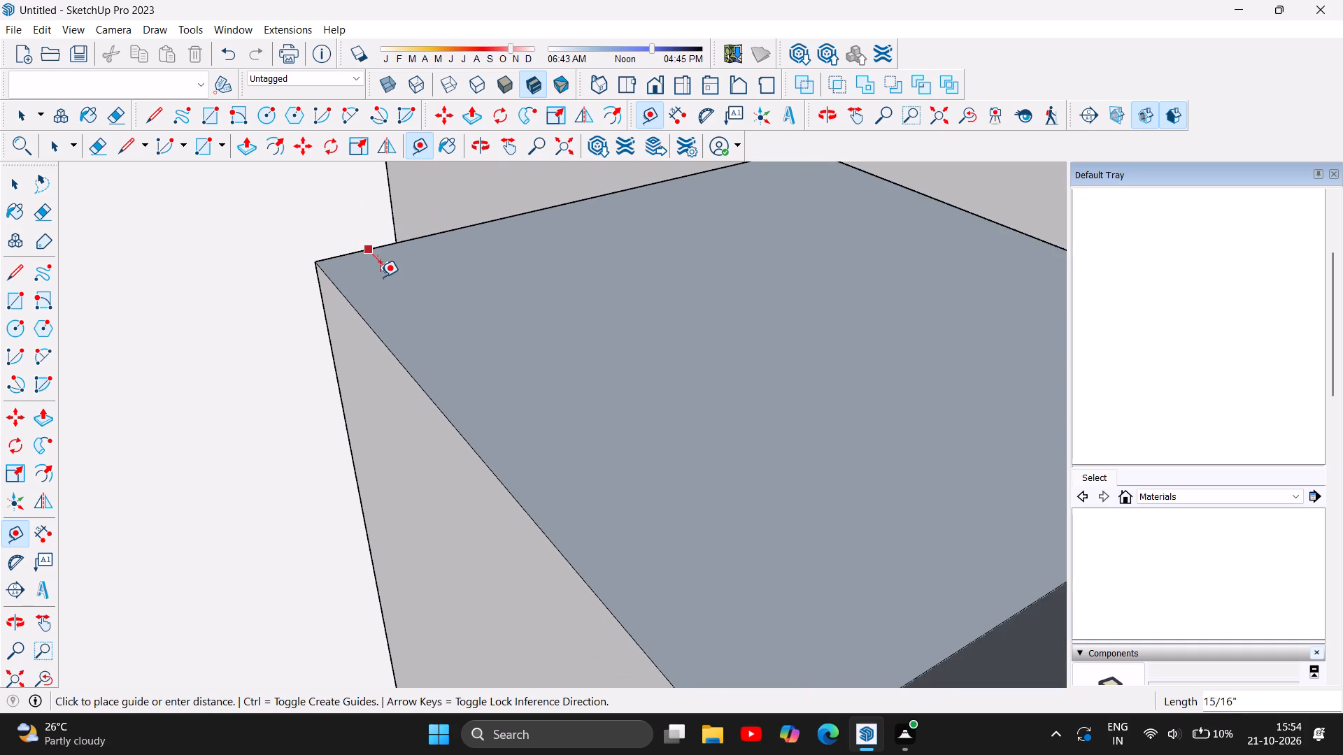
scroll(376, 271, "down", 17)
scroll(376, 270, "down", 6)
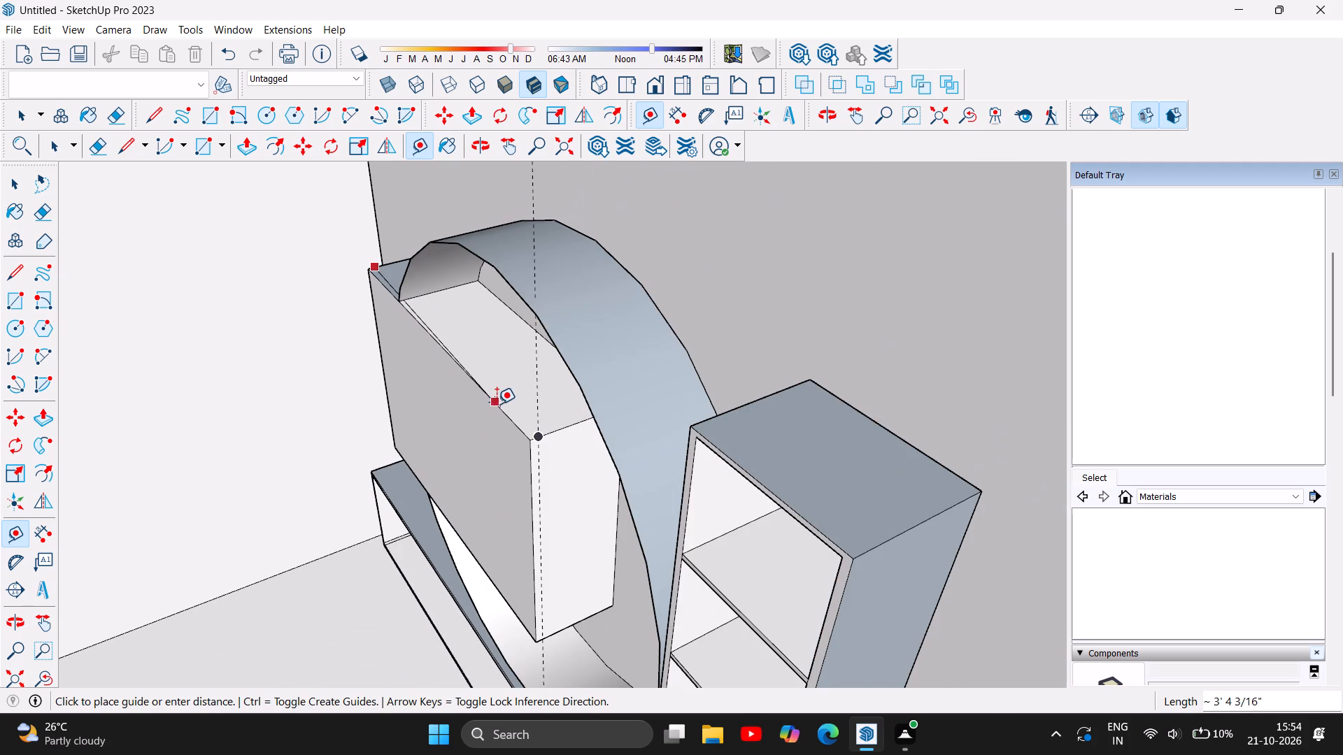
left_click(534, 433)
Place a vertical guide down the block's opposite side face, from the top guide to the bottom edge.
scroll(640, 443, "down", 5)
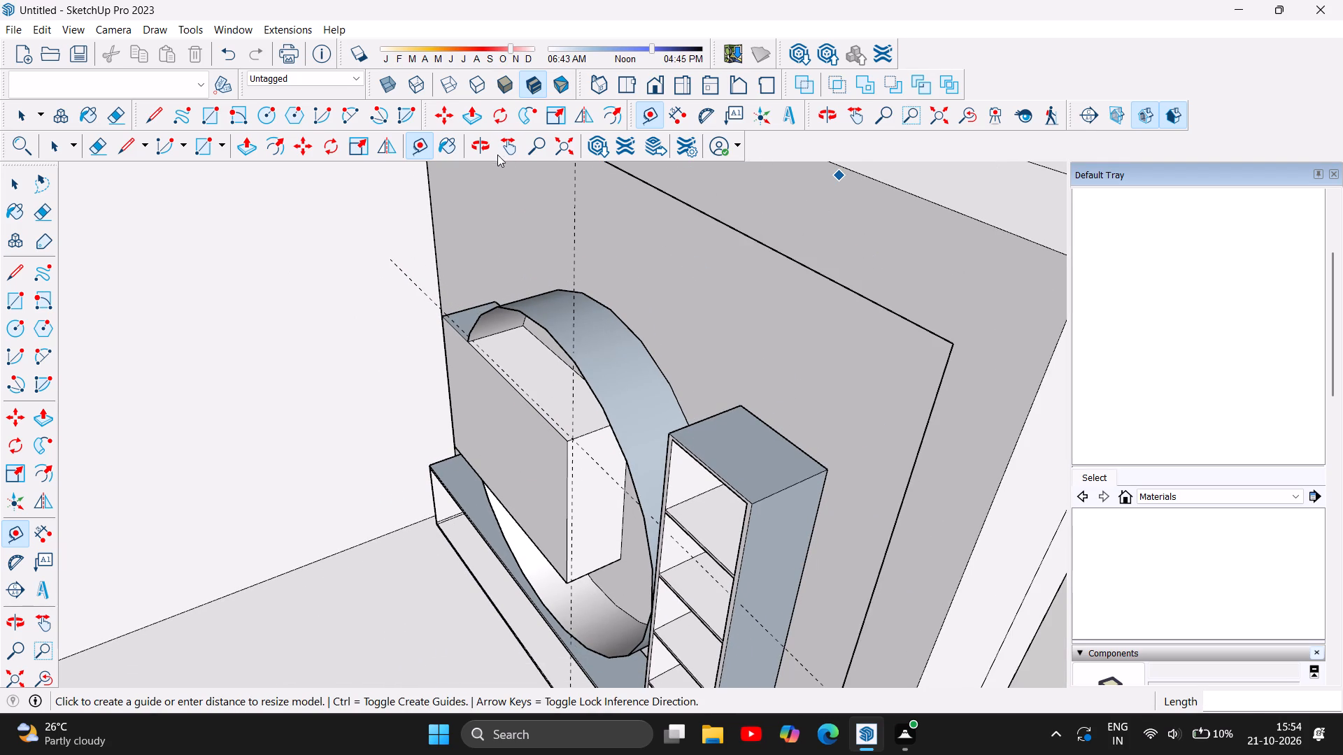
left_click(488, 151)
left_click_drag(507, 507, 823, 330)
left_click_drag(830, 326, 848, 321)
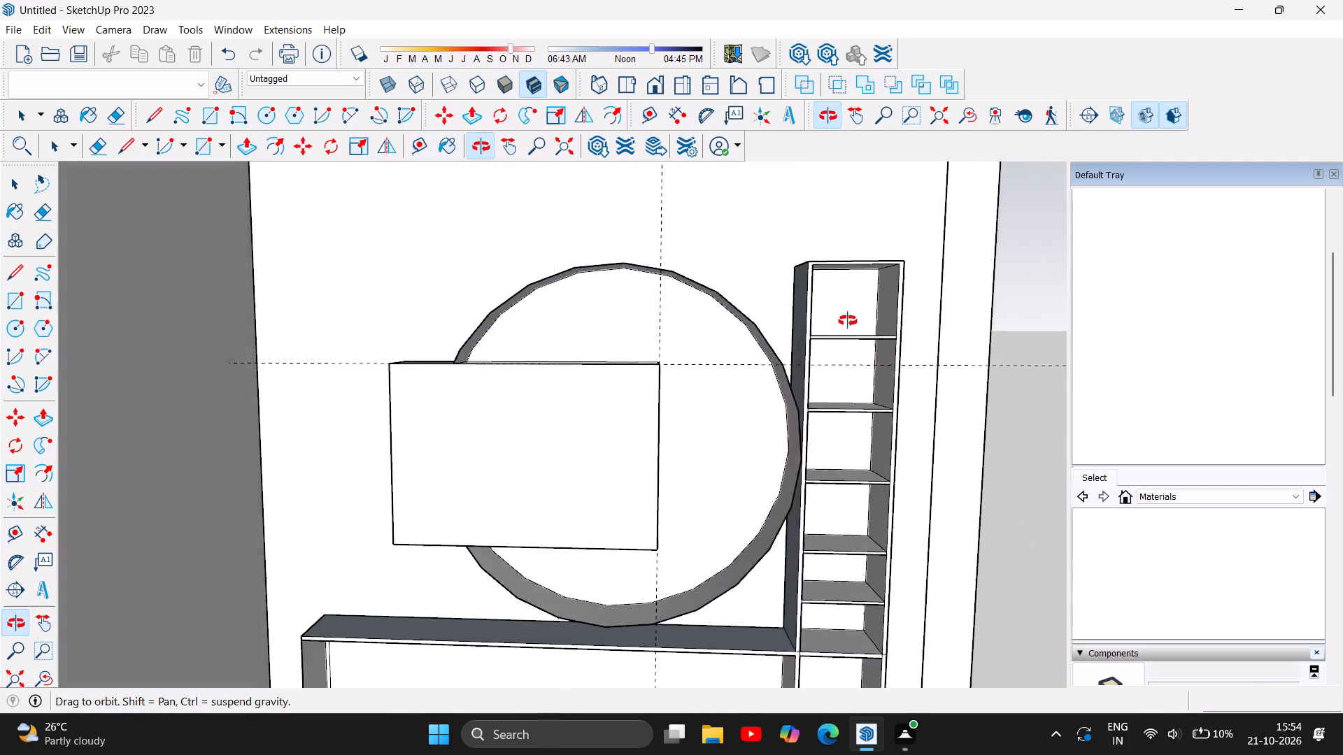
left_click_drag(848, 321, 883, 312)
left_click_drag(460, 608, 450, 500)
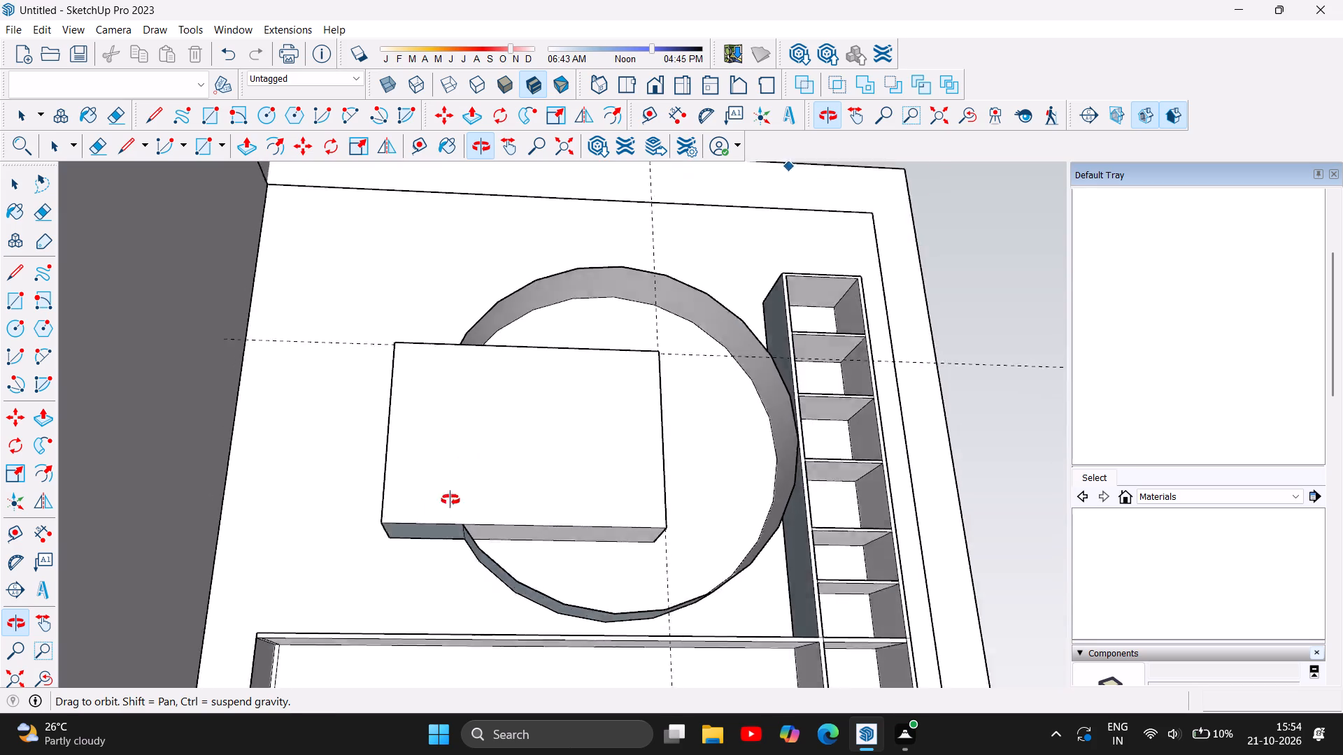
left_click_drag(450, 500, 400, 688)
left_click_drag(505, 436, 643, 596)
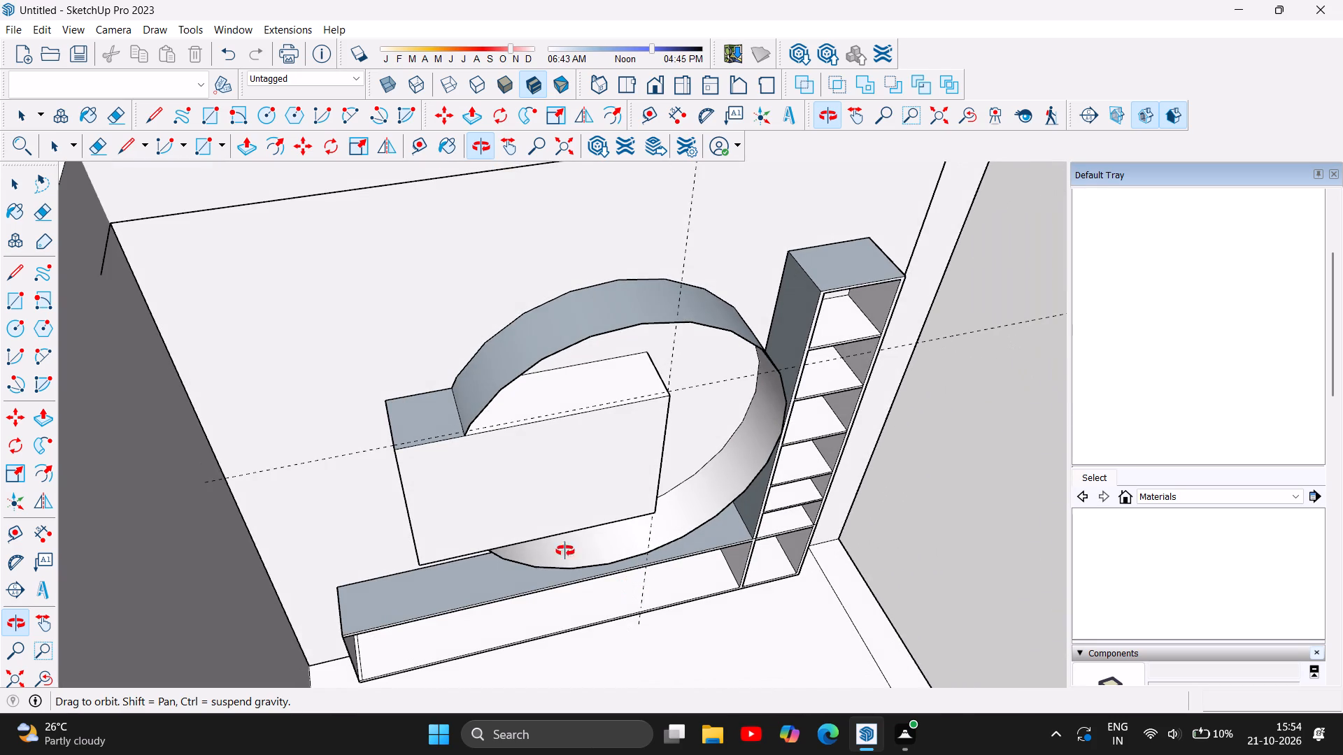
left_click_drag(306, 498, 387, 497)
scroll(415, 498, "up", 5)
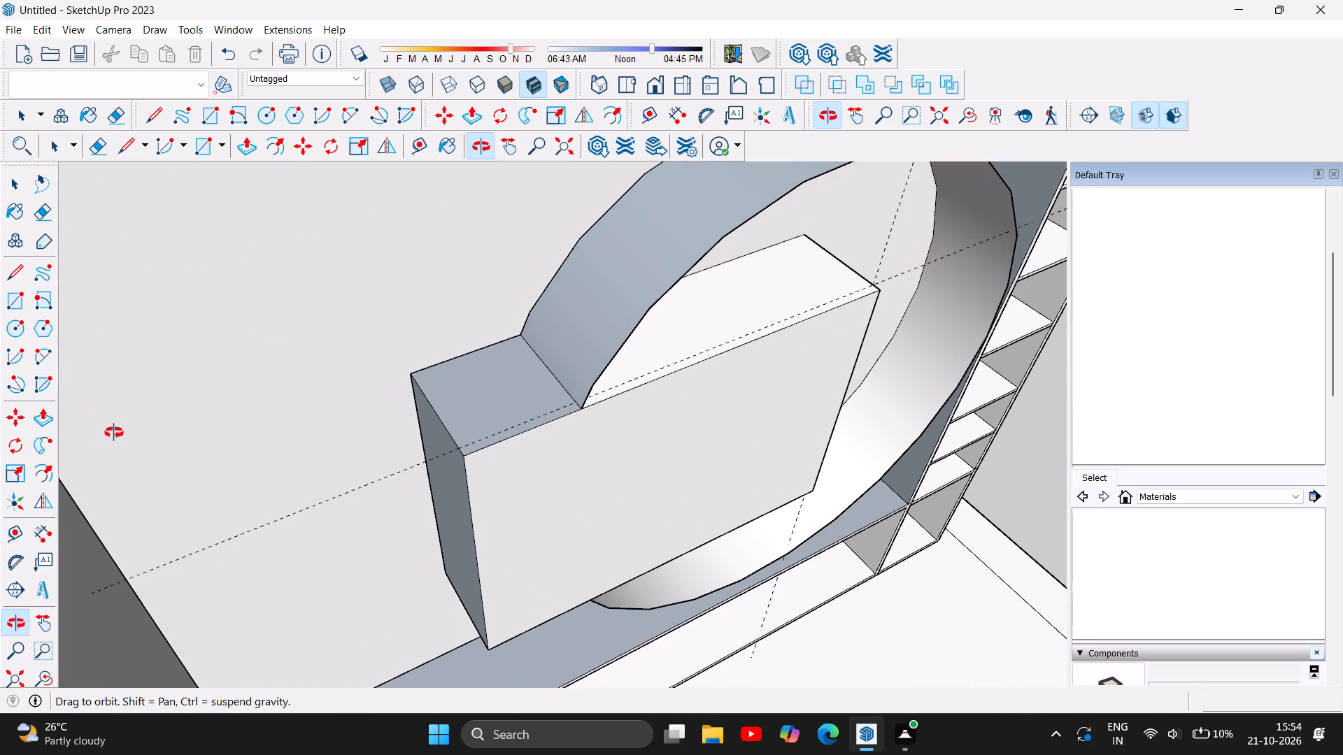
key("t")
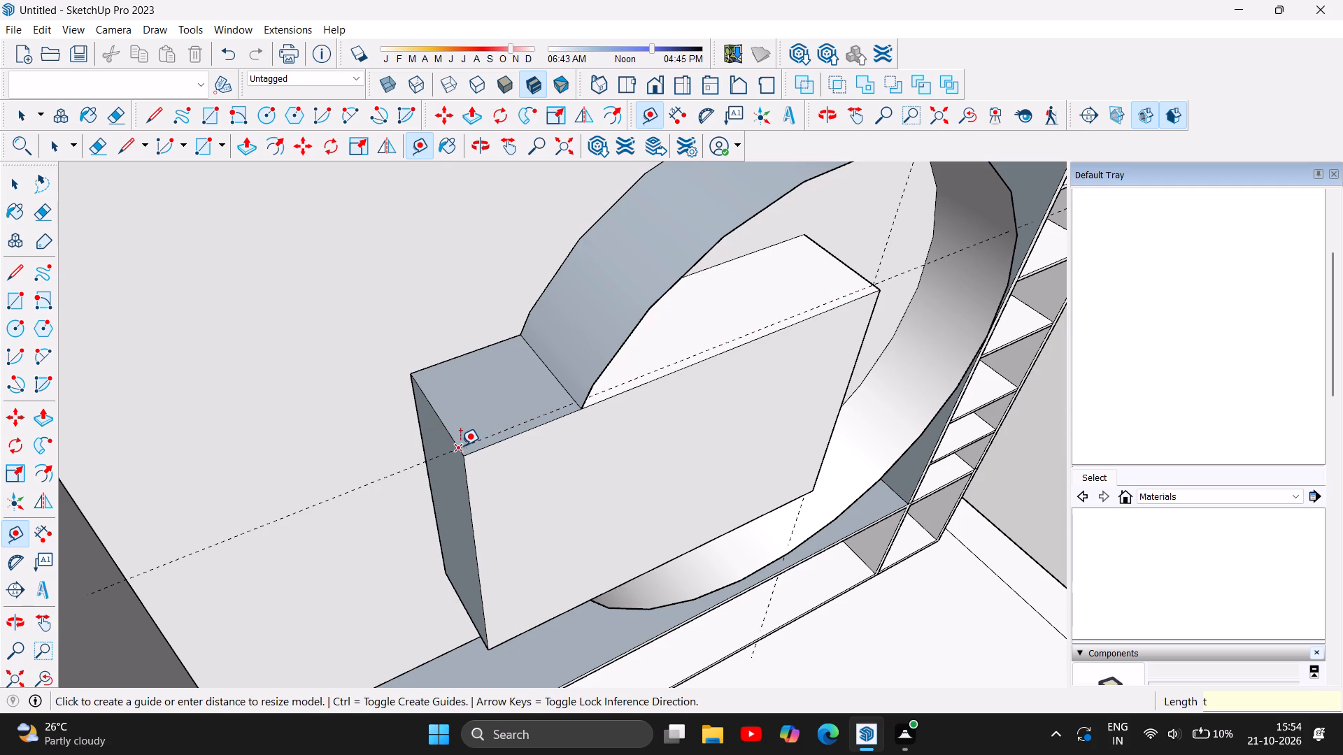
left_click(455, 446)
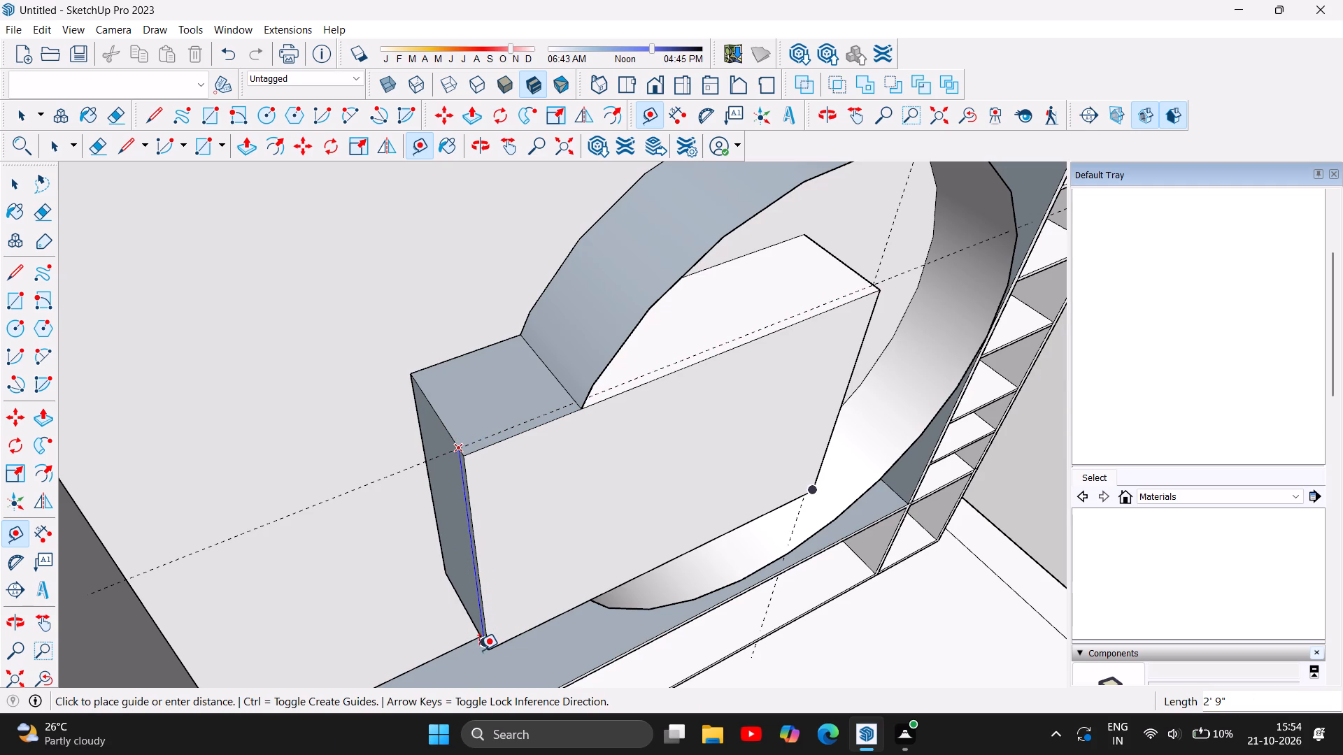
scroll(479, 650, "up", 10)
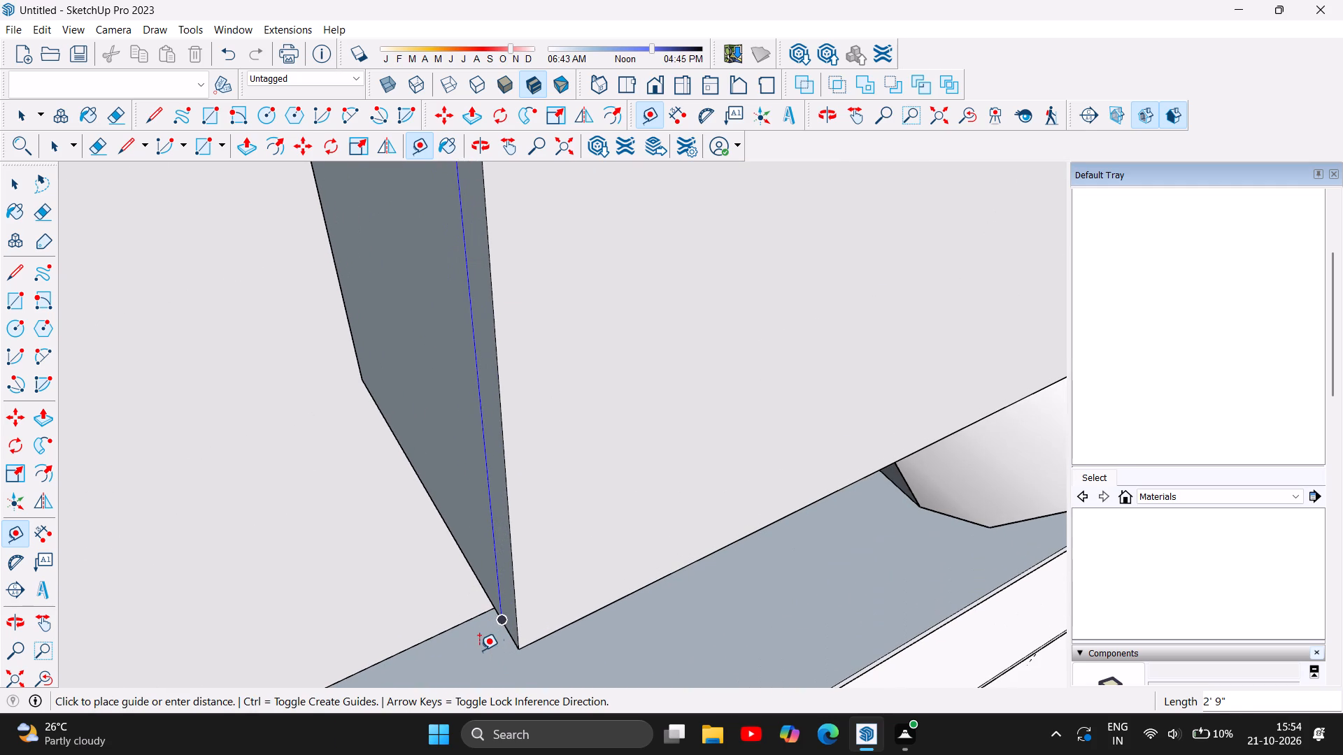
left_click(497, 623)
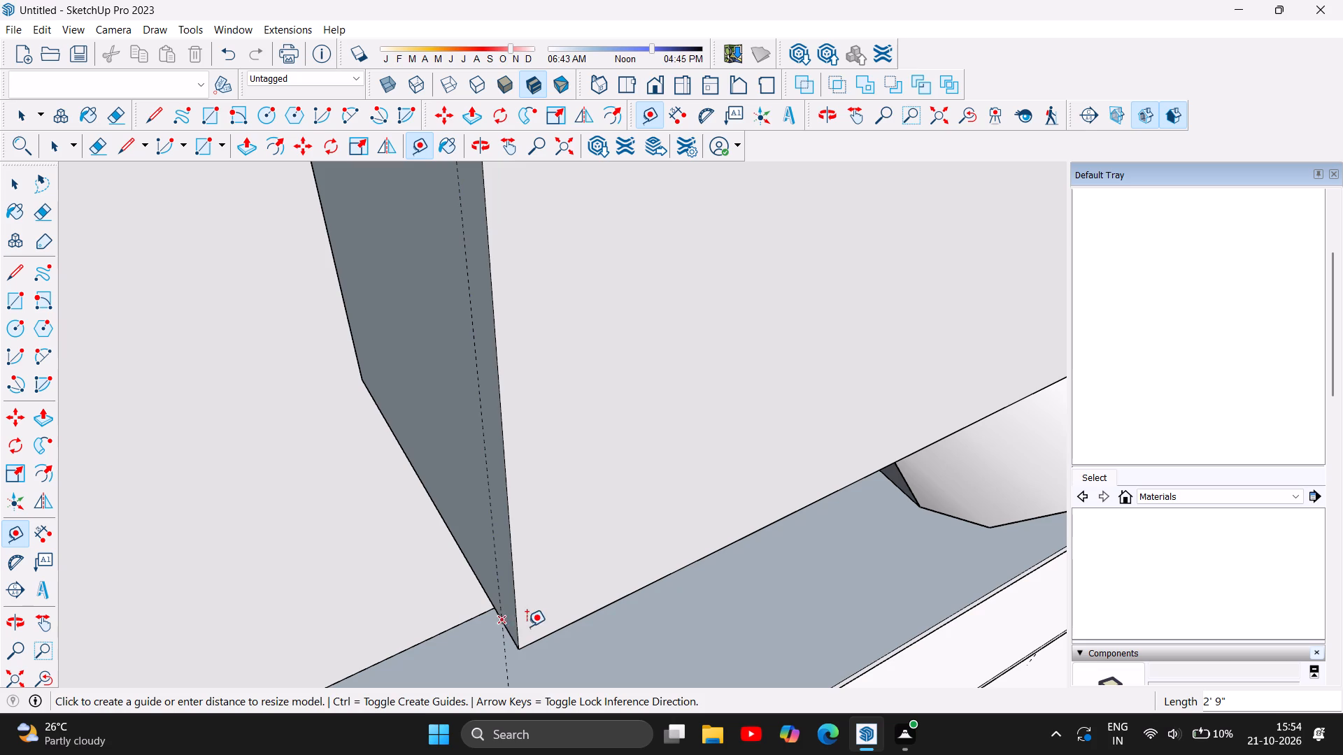
Place a guide along the block's underside, joining the lower ends of the two vertical side guides.
scroll(206, 480, "down", 14)
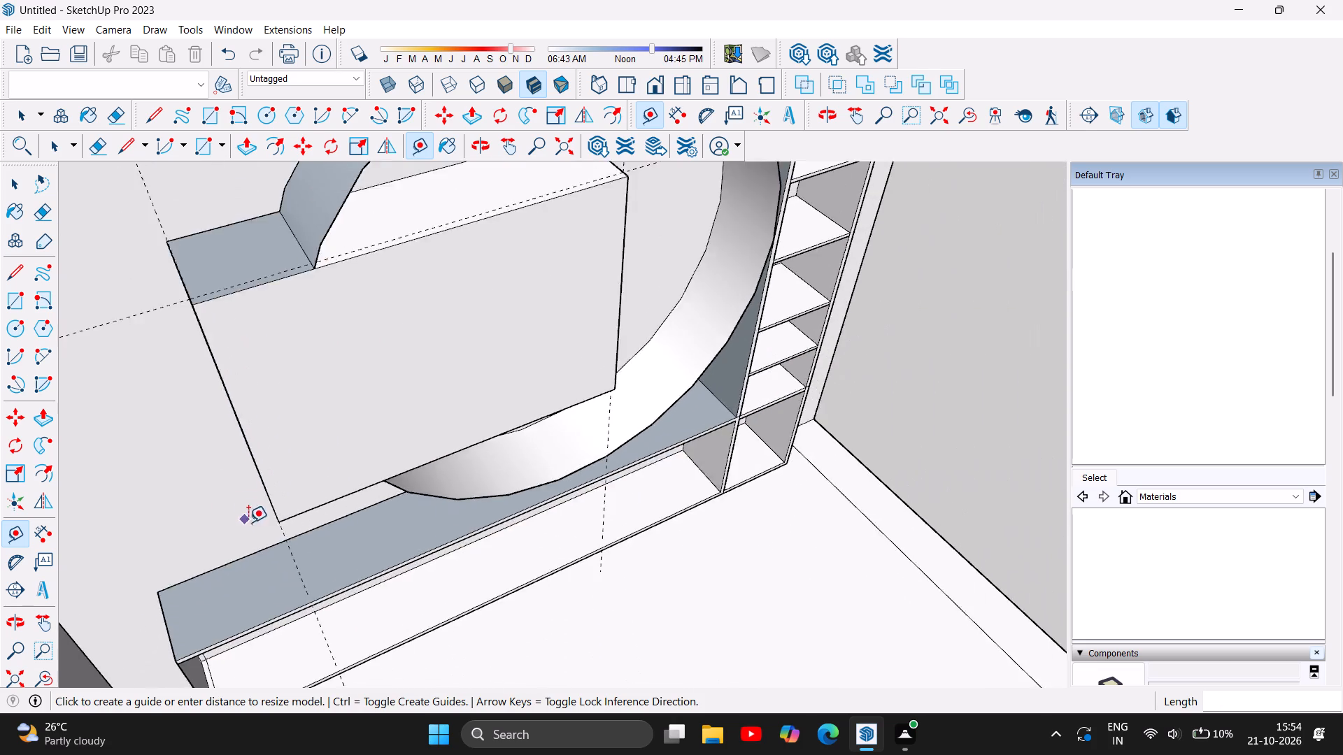
scroll(248, 522, "down", 2)
scroll(315, 535, "down", 6)
scroll(439, 473, "up", 6)
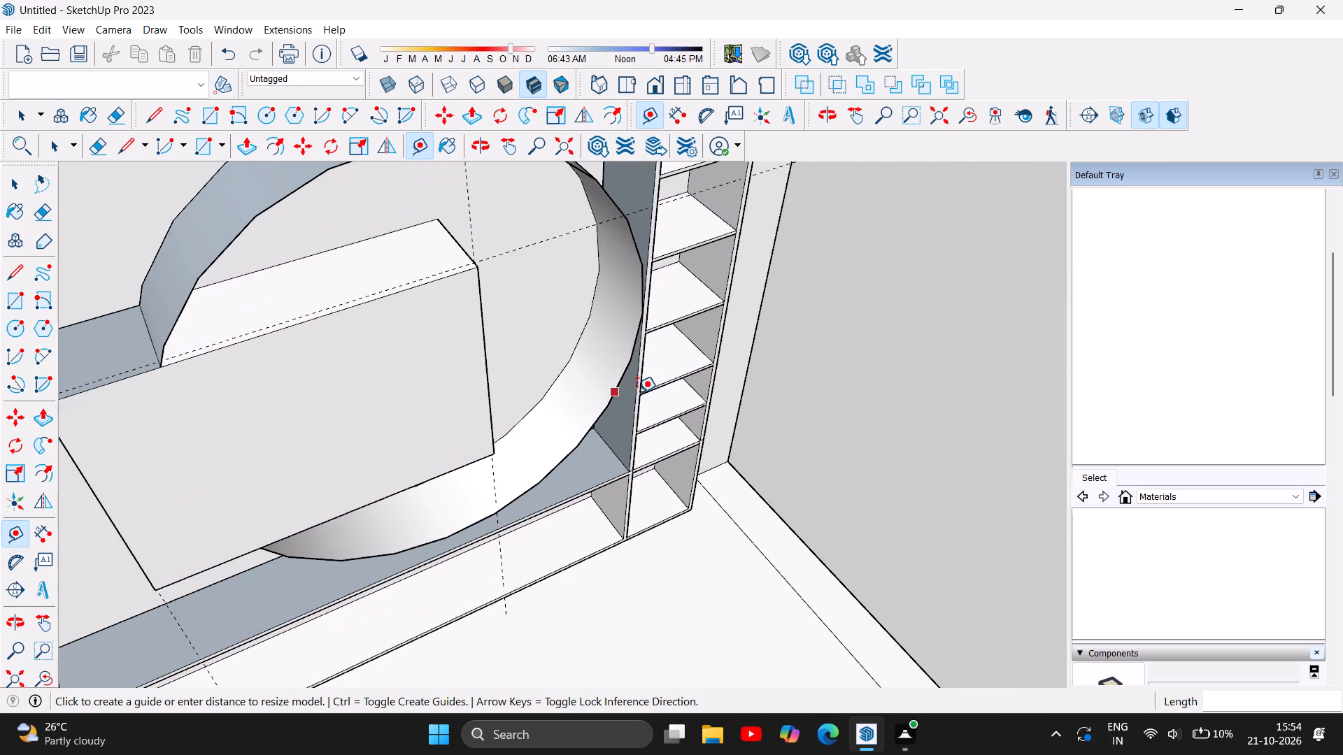
scroll(706, 398, "down", 4)
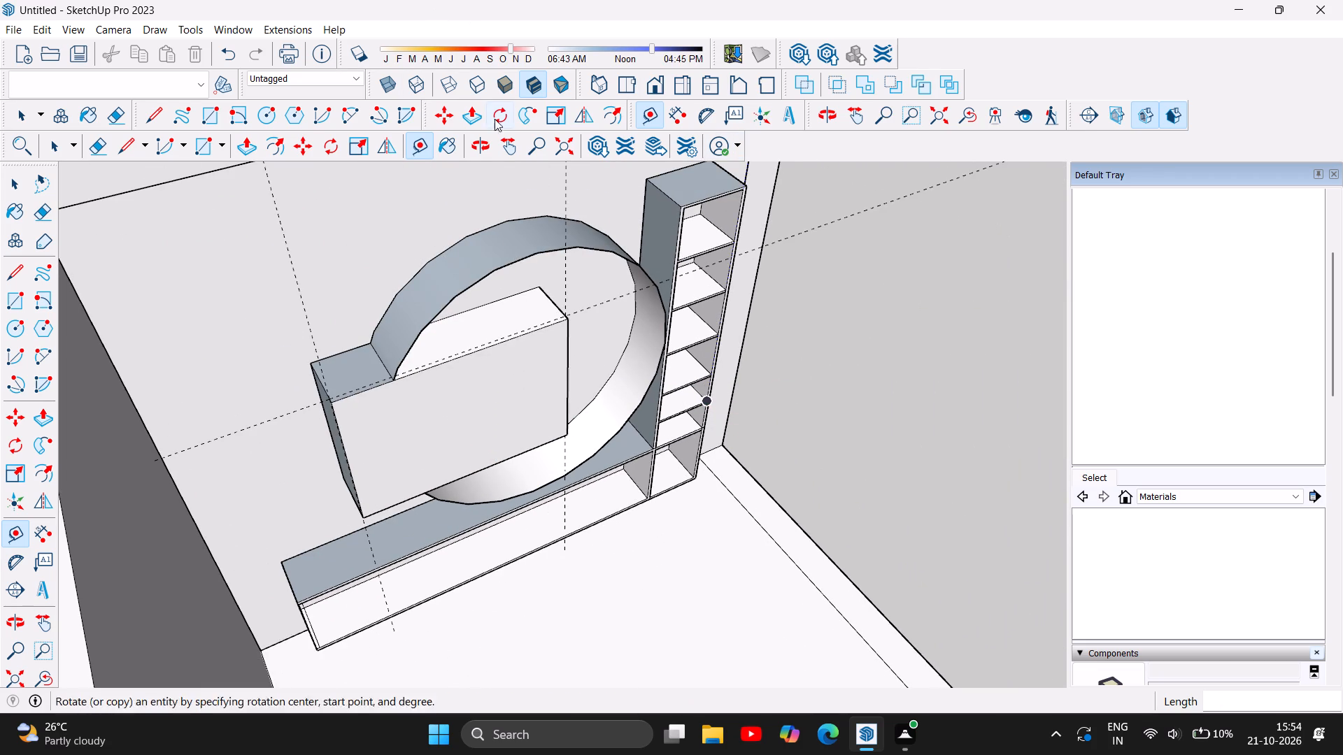
left_click(481, 145)
scroll(339, 207, "down", 10)
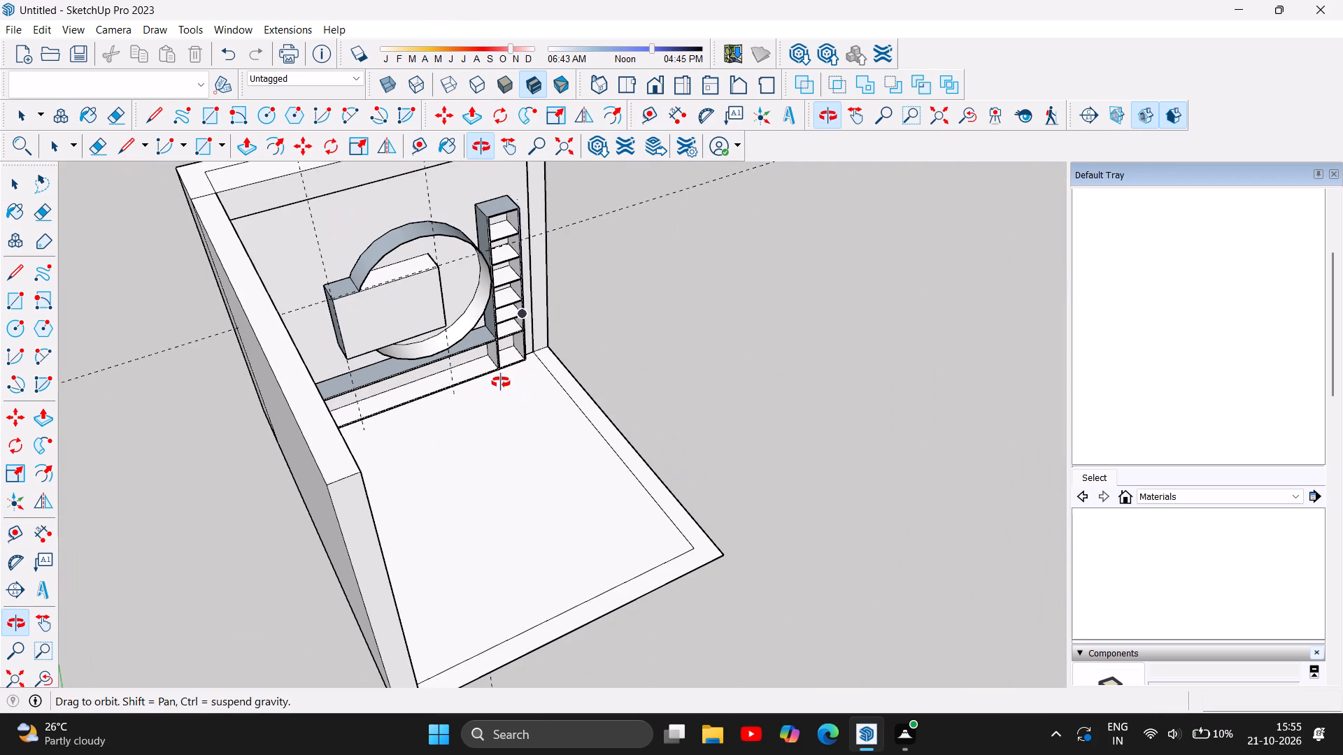
left_click_drag(501, 382, 421, 171)
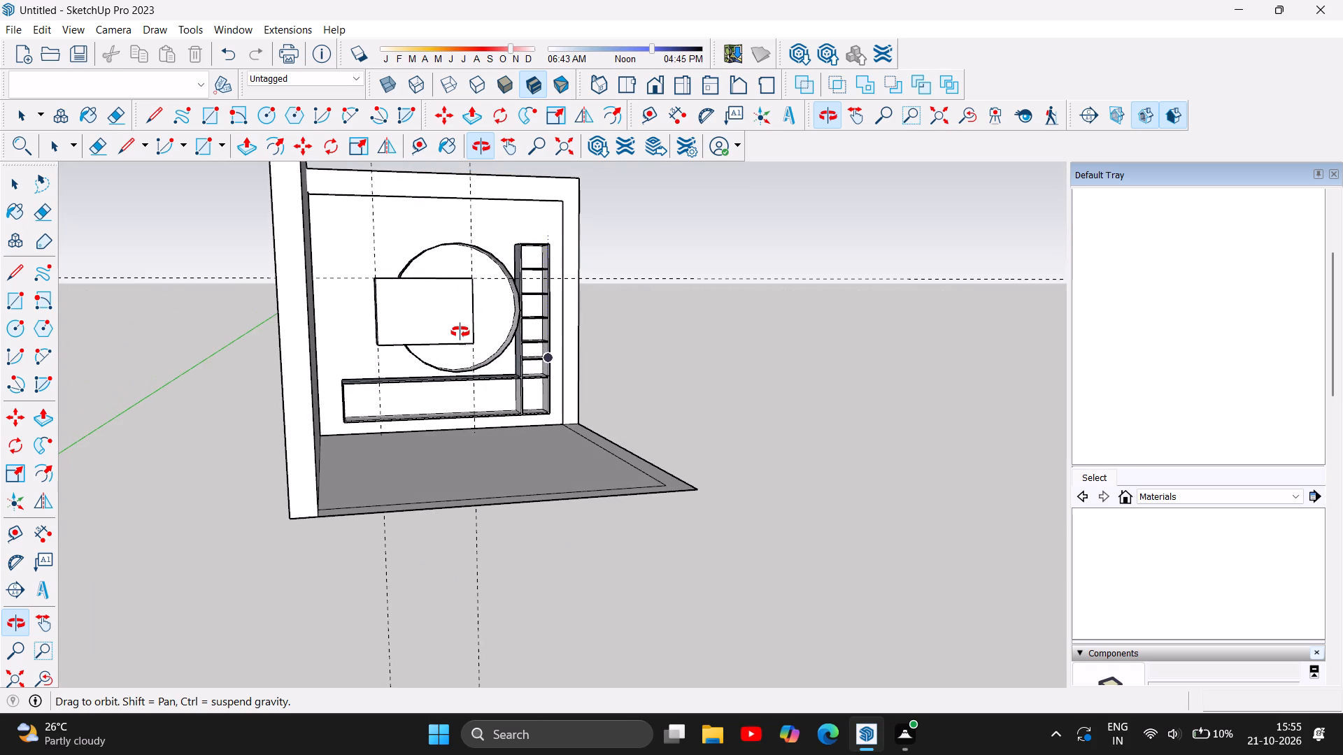
scroll(460, 331, "up", 9)
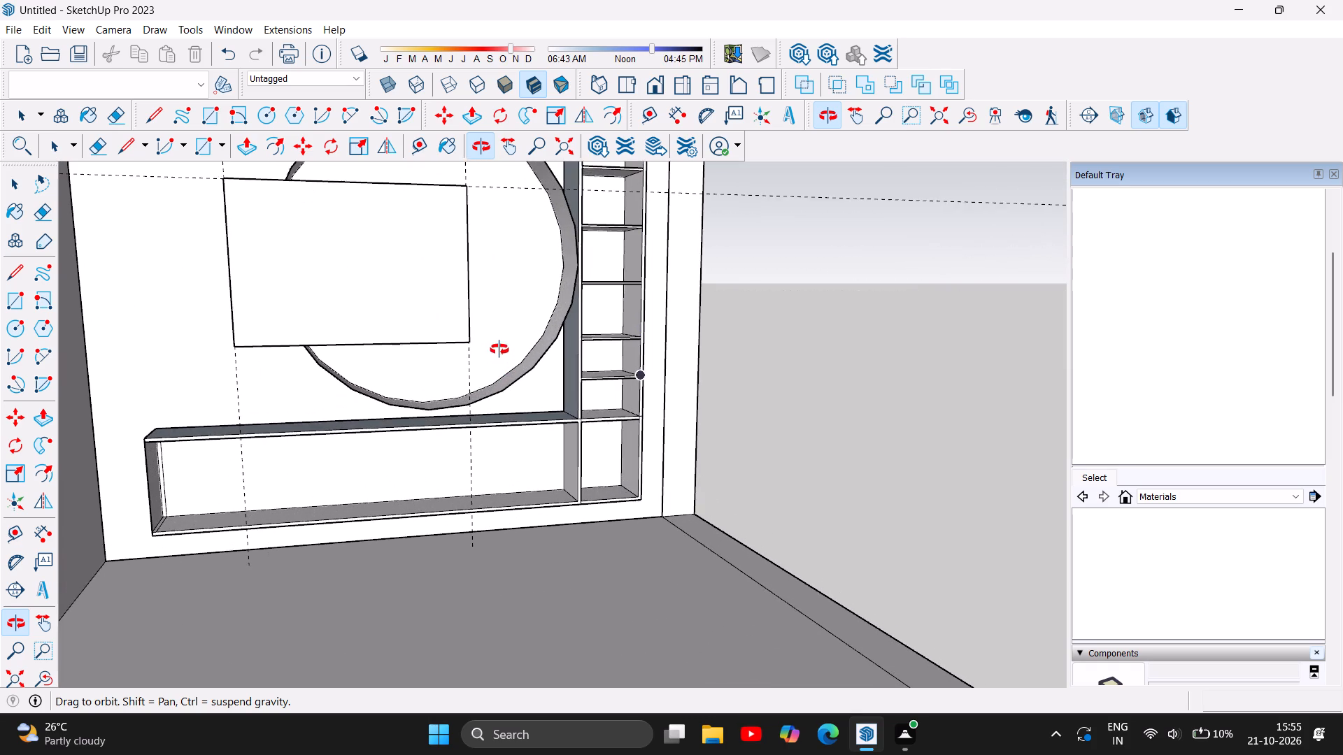
left_click_drag(373, 510, 375, 394)
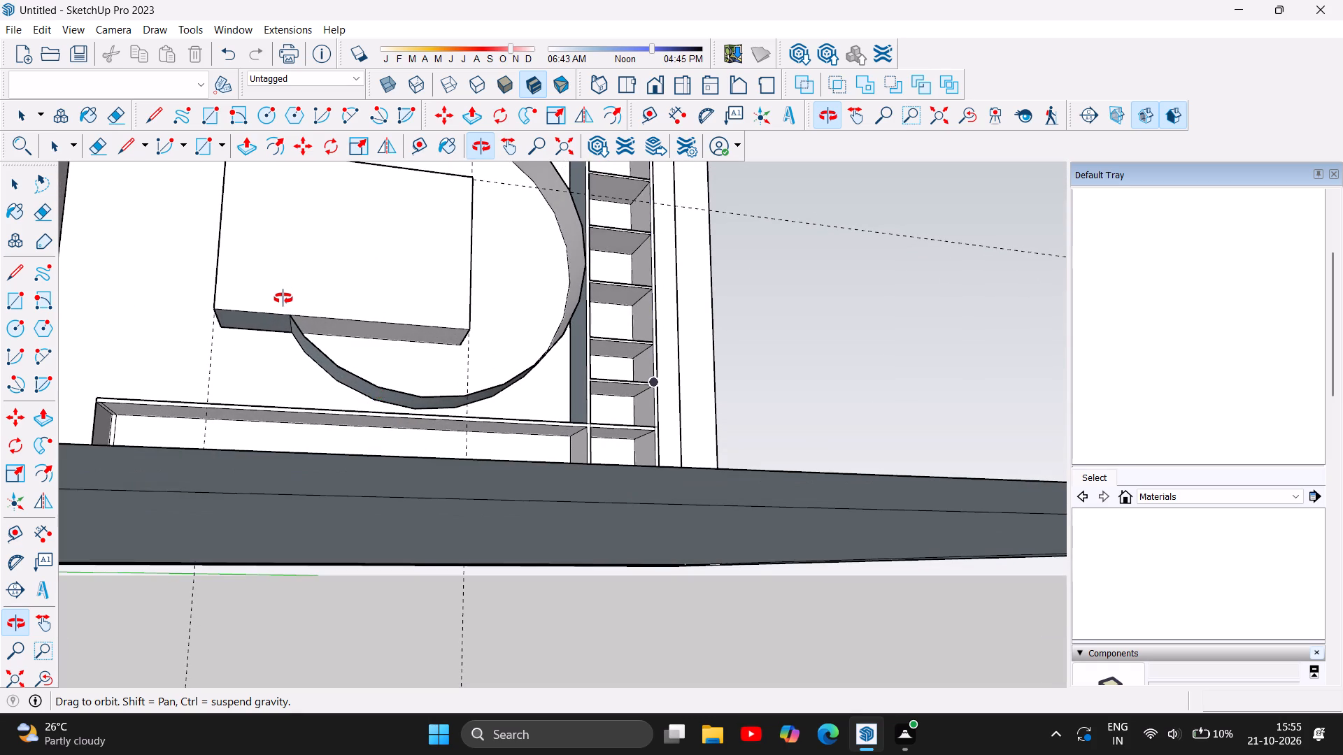
scroll(264, 300, "up", 15)
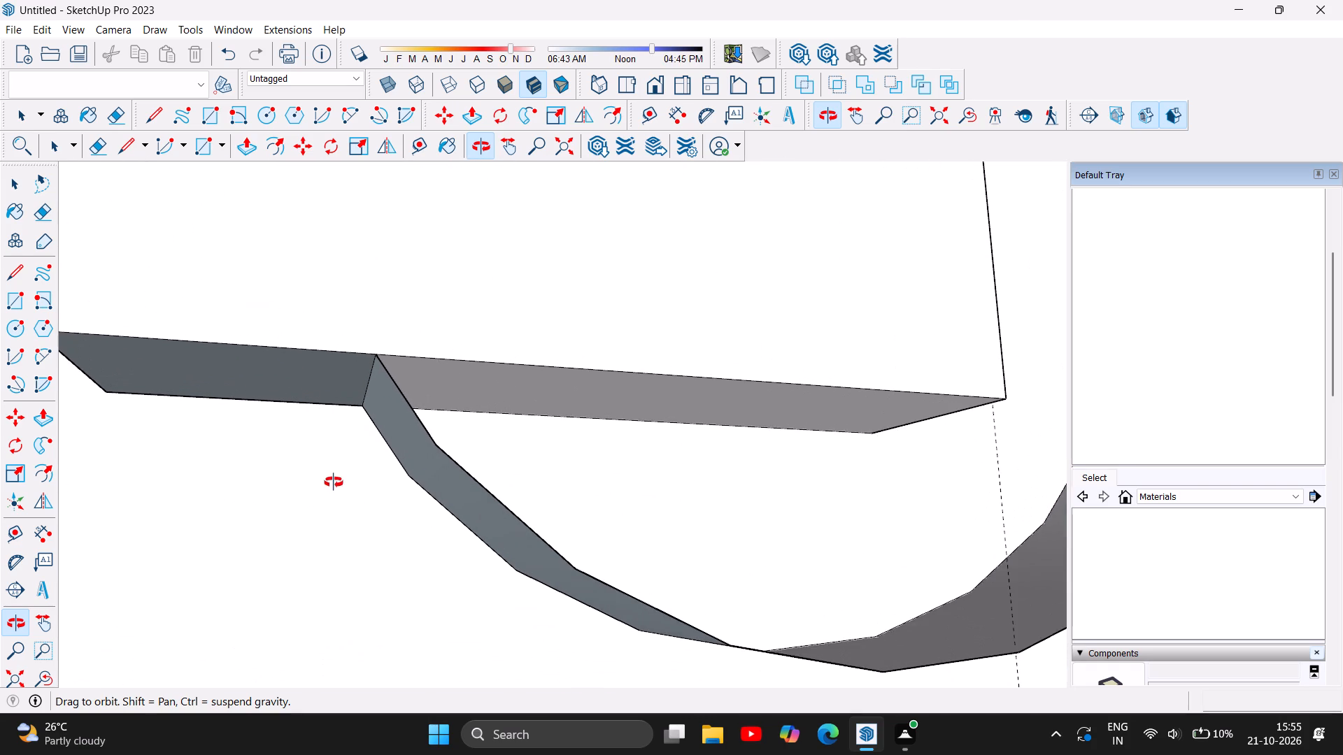
left_click_drag(334, 479, 404, 440)
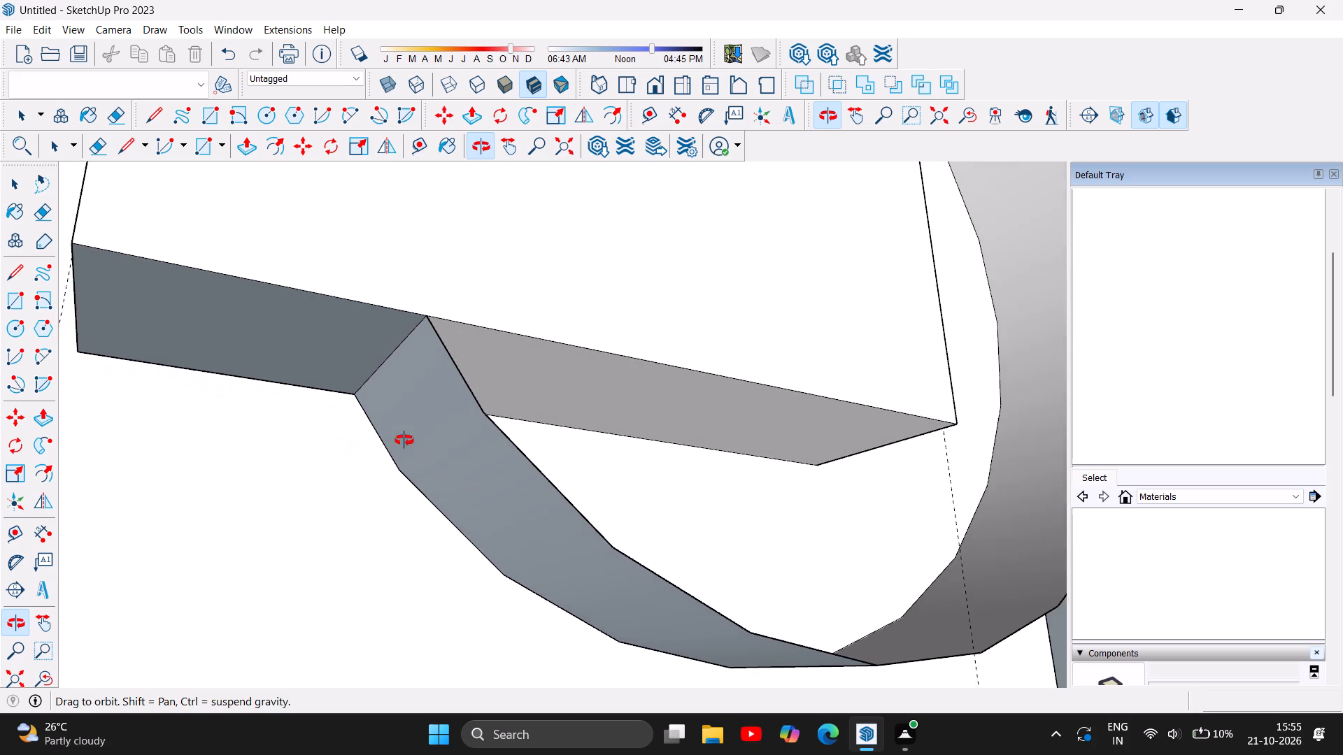
left_click_drag(404, 440, 462, 468)
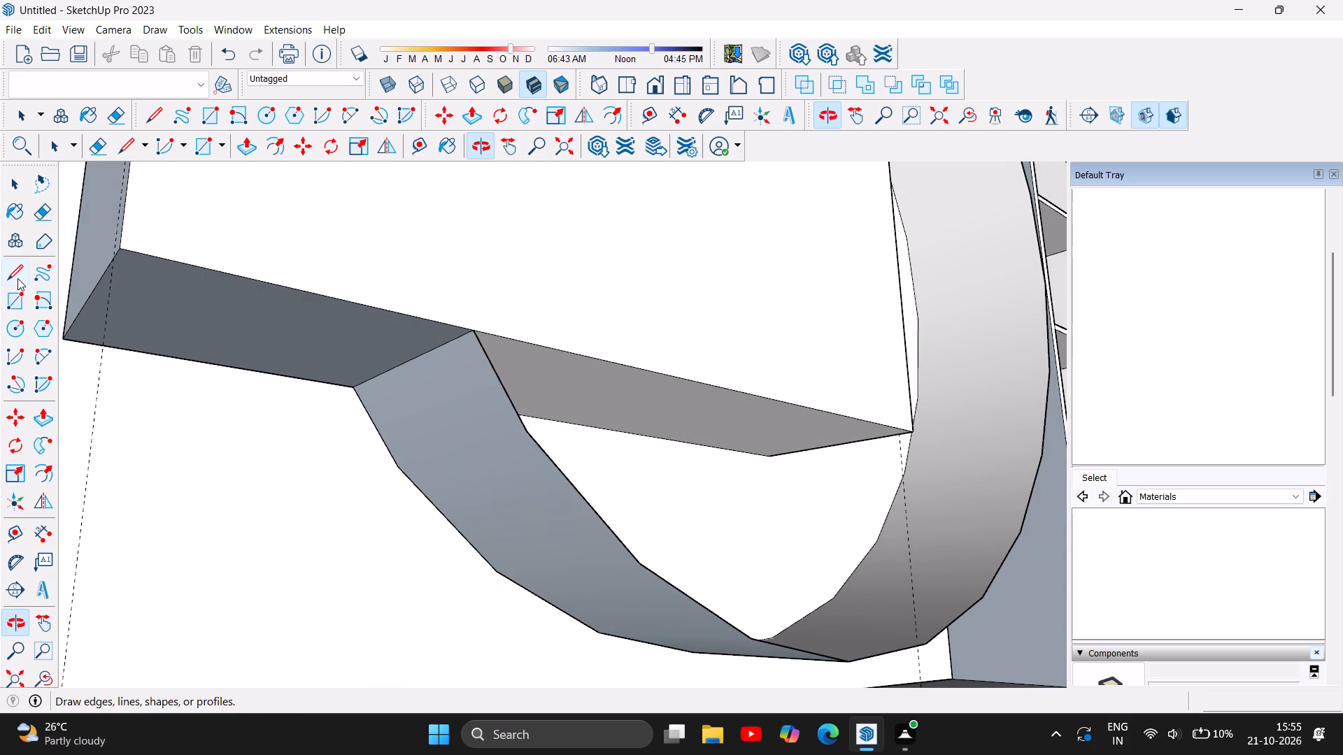
key("t")
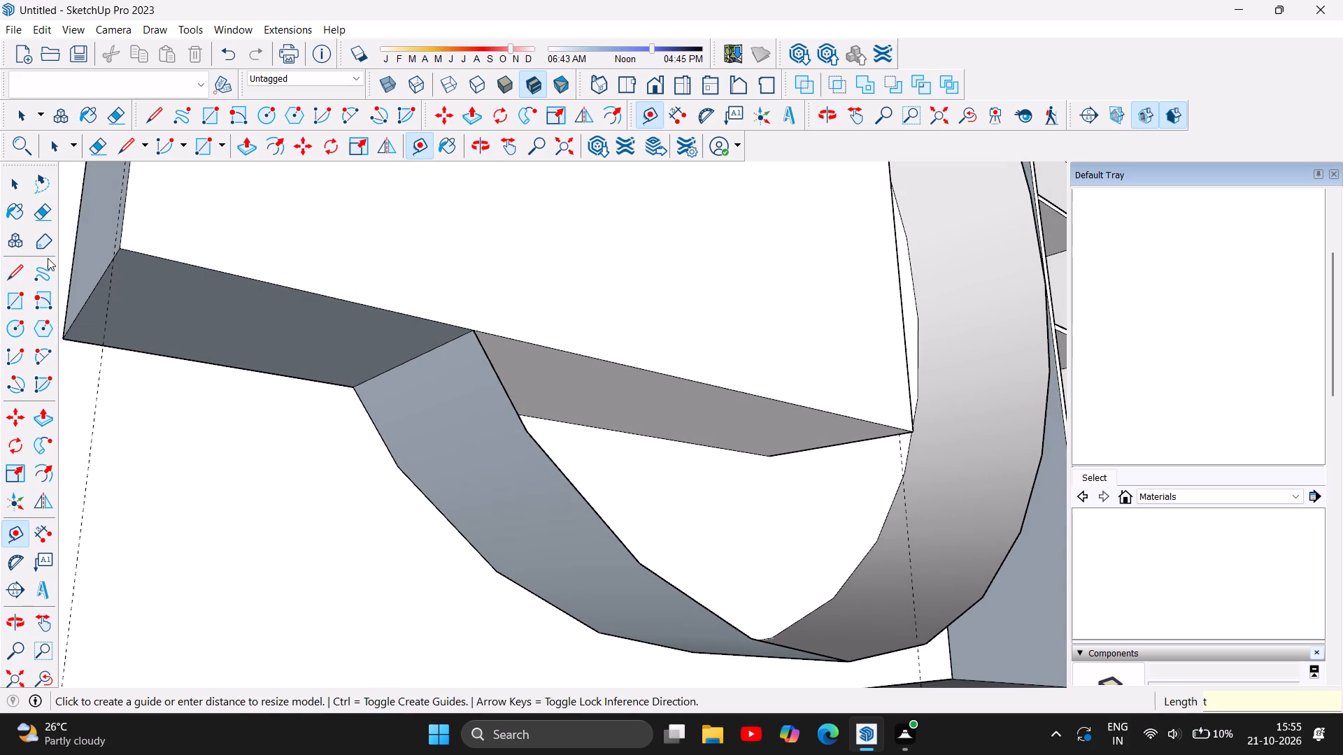
left_click(109, 259)
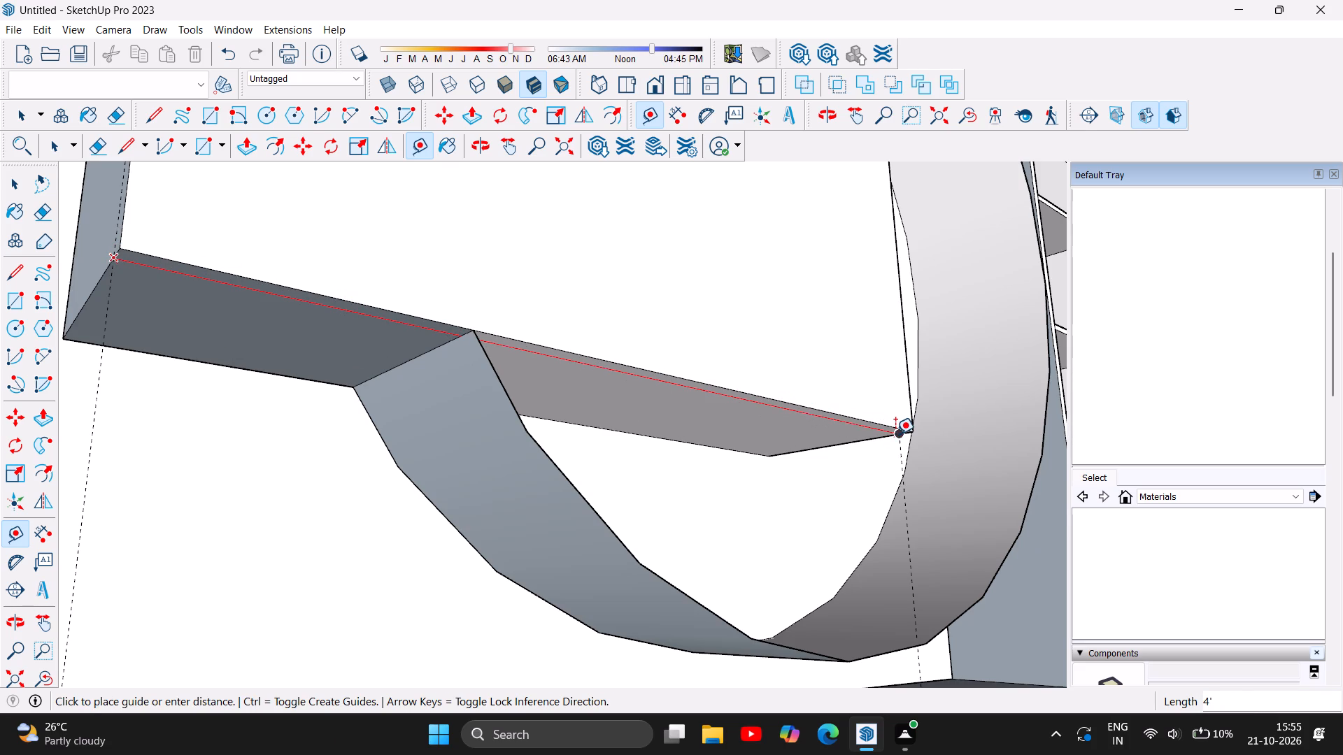
left_click(895, 434)
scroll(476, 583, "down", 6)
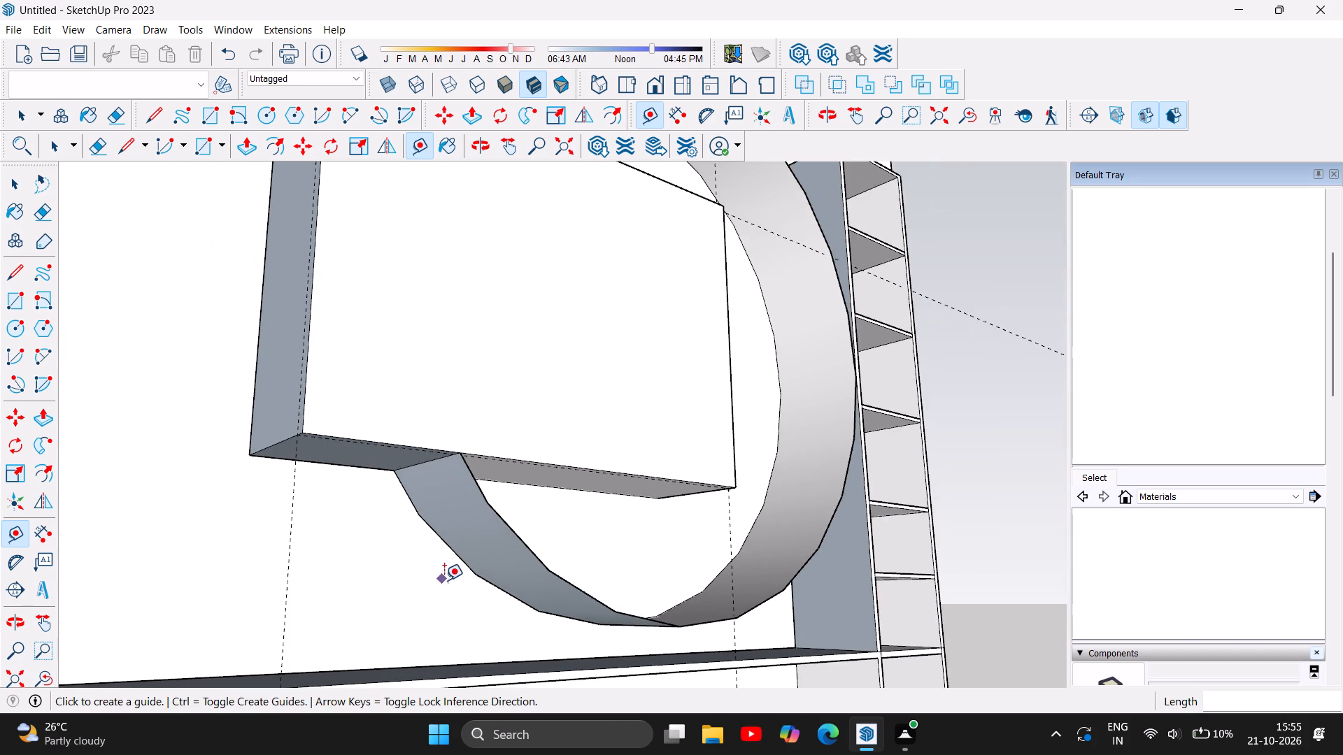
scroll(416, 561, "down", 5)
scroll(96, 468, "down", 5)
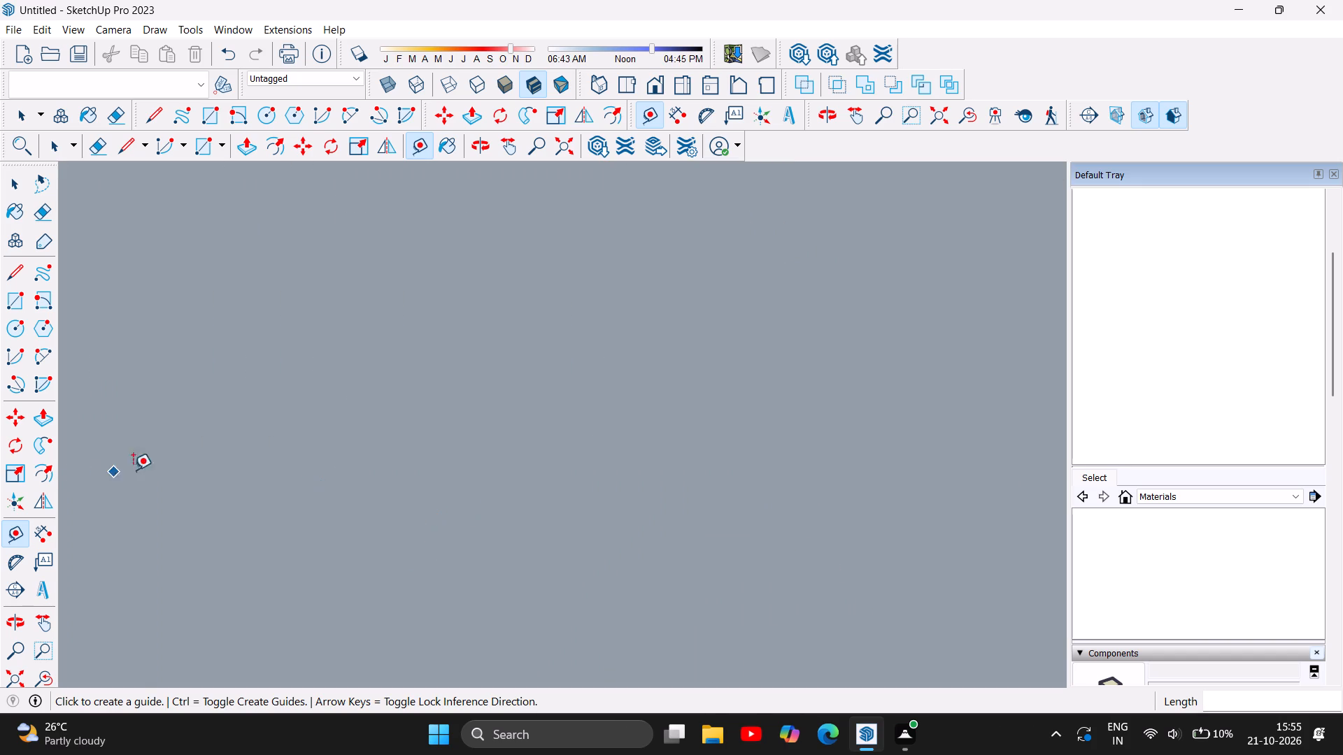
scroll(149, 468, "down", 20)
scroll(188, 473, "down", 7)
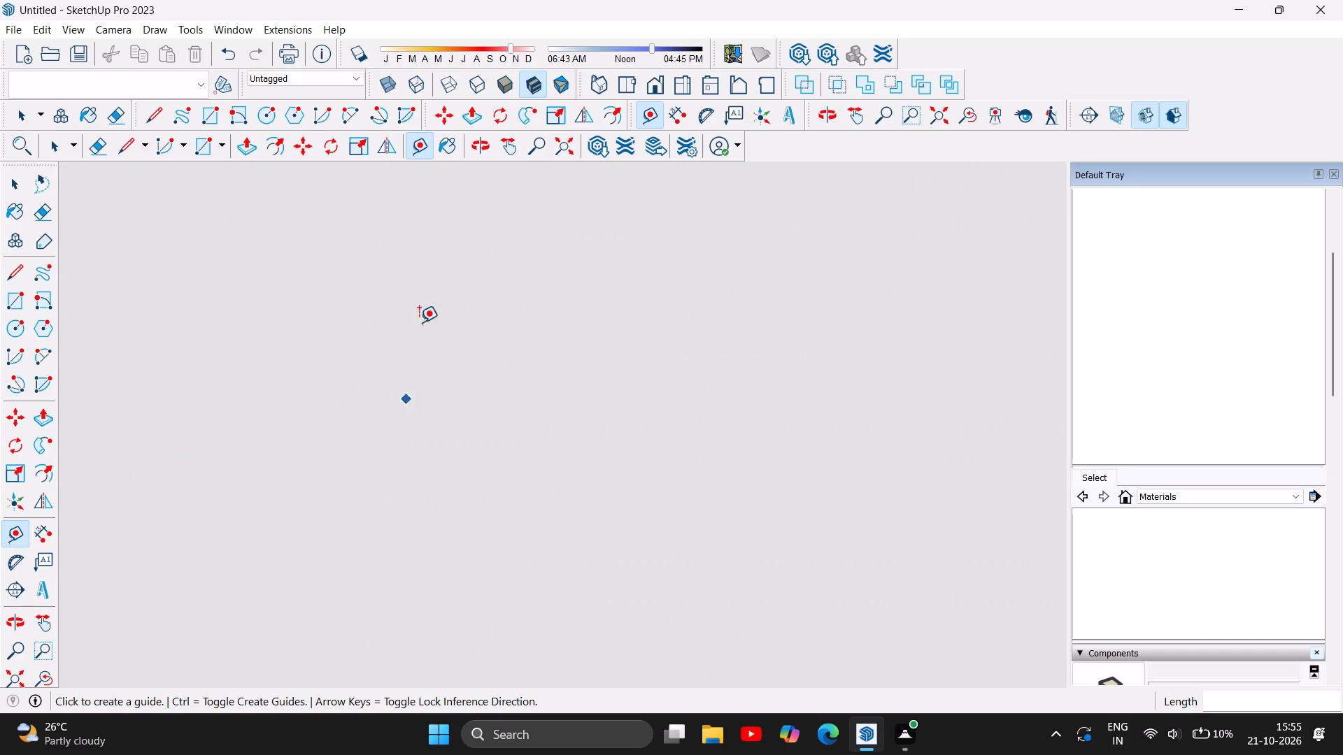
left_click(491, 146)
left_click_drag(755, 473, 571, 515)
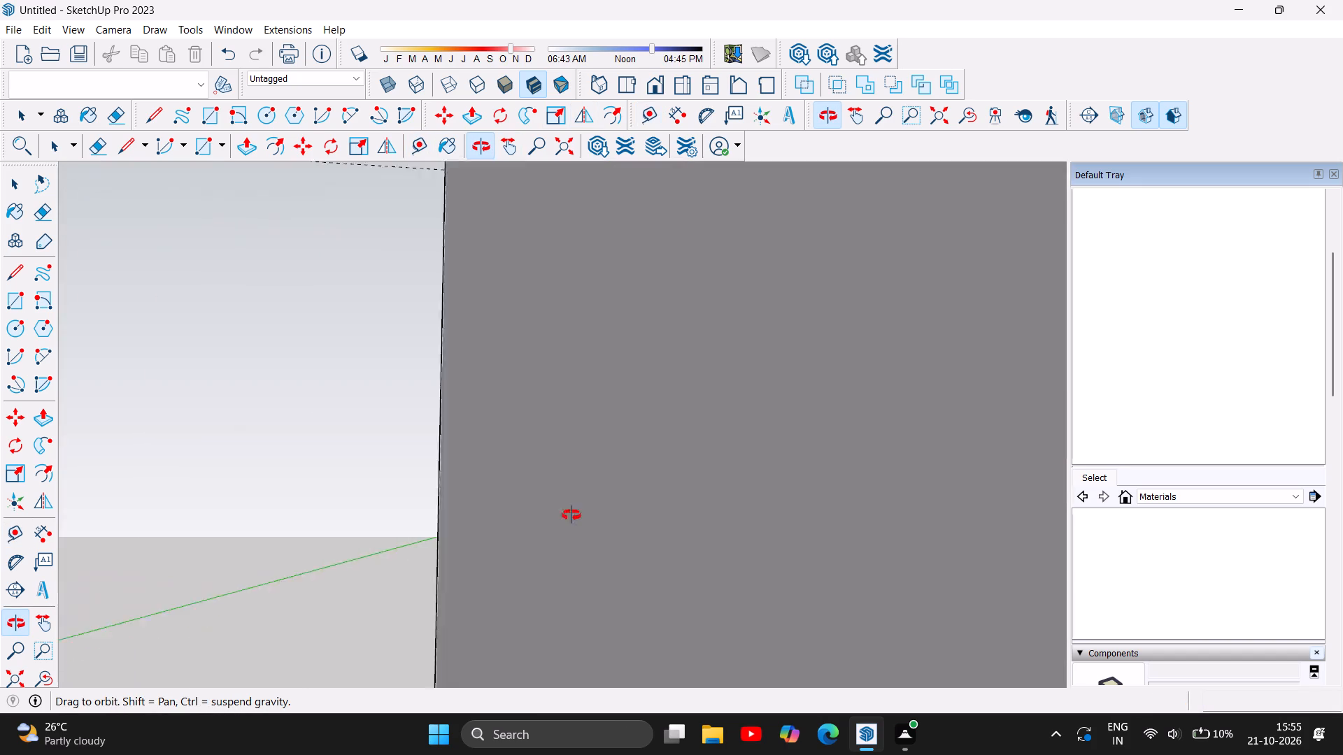
Draw a 4' line on the block's top face, following the guide 1" behind its front edge.
left_click_drag(571, 515, 537, 545)
scroll(536, 510, "down", 14)
scroll(574, 536, "down", 8)
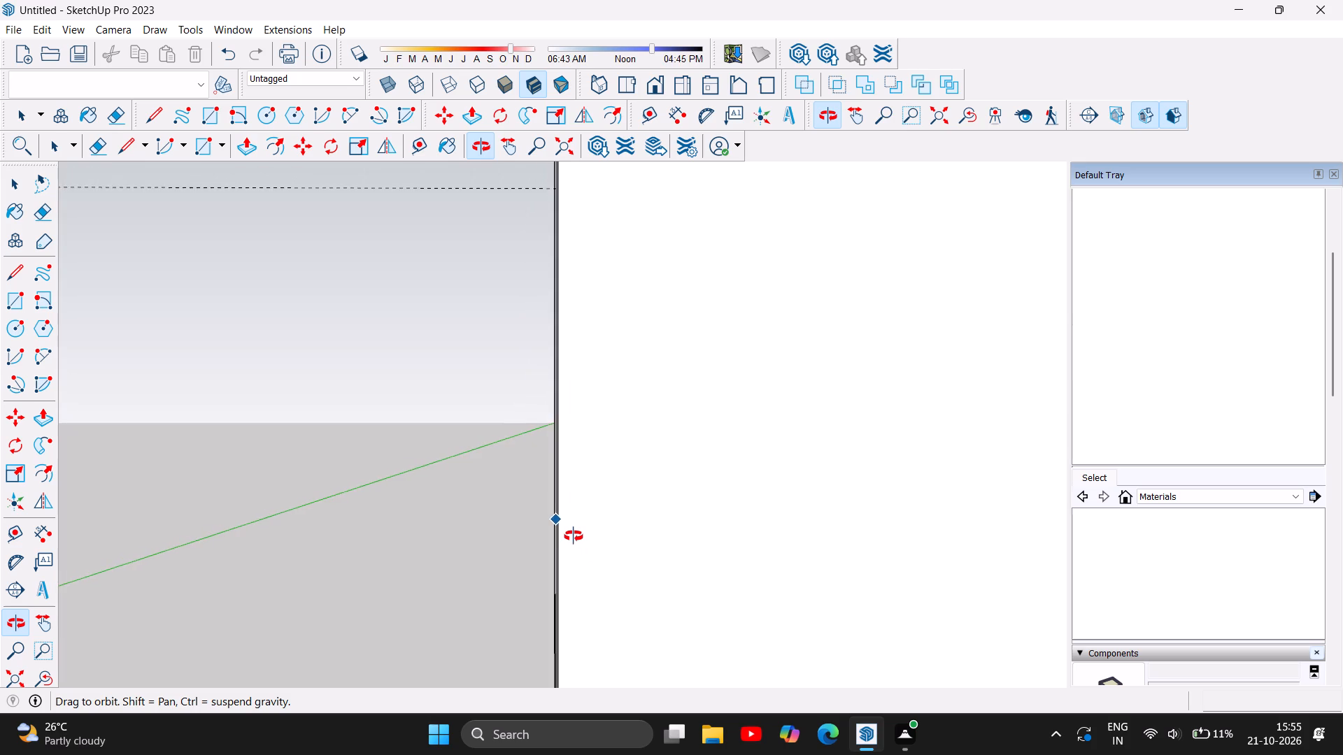
scroll(544, 549, "down", 6)
scroll(500, 509, "down", 6)
scroll(733, 489, "up", 6)
scroll(674, 512, "down", 1)
scroll(618, 538, "up", 6)
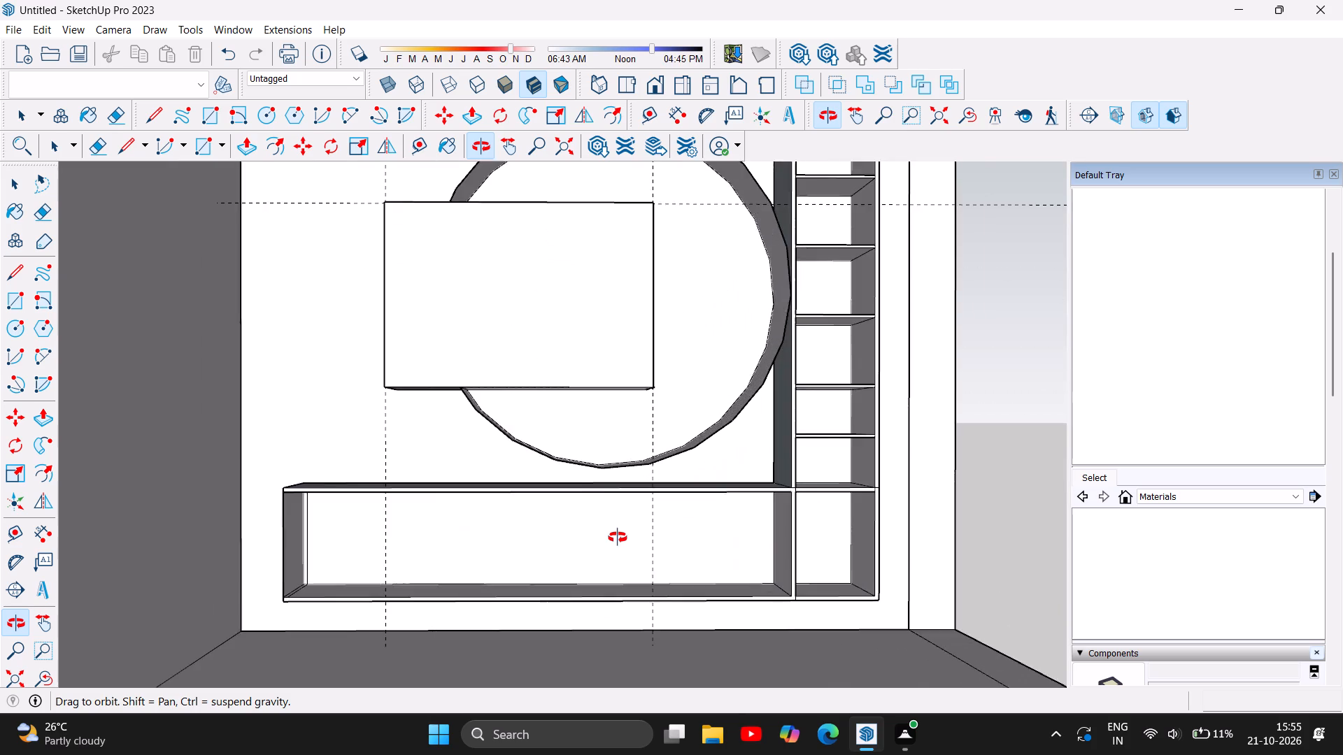
scroll(578, 545, "up", 3)
left_click_drag(417, 482, 420, 647)
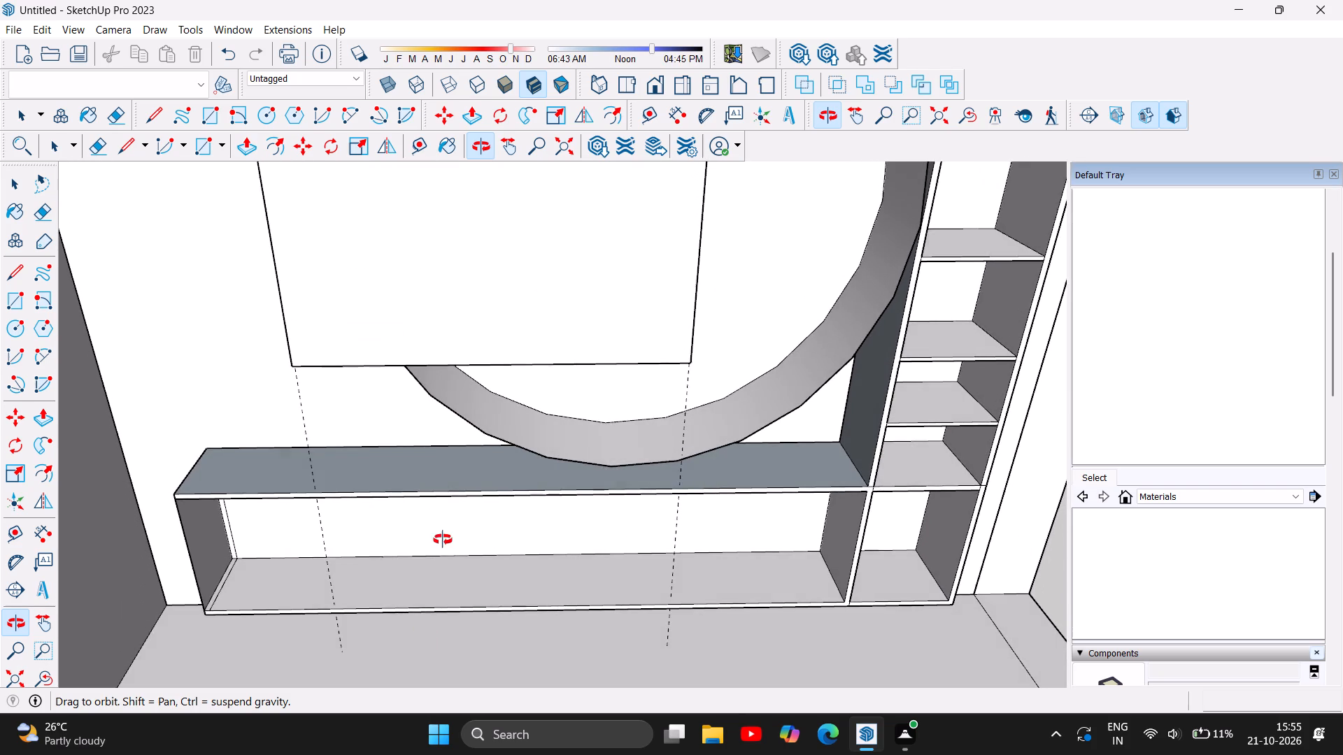
left_click_drag(444, 533, 578, 663)
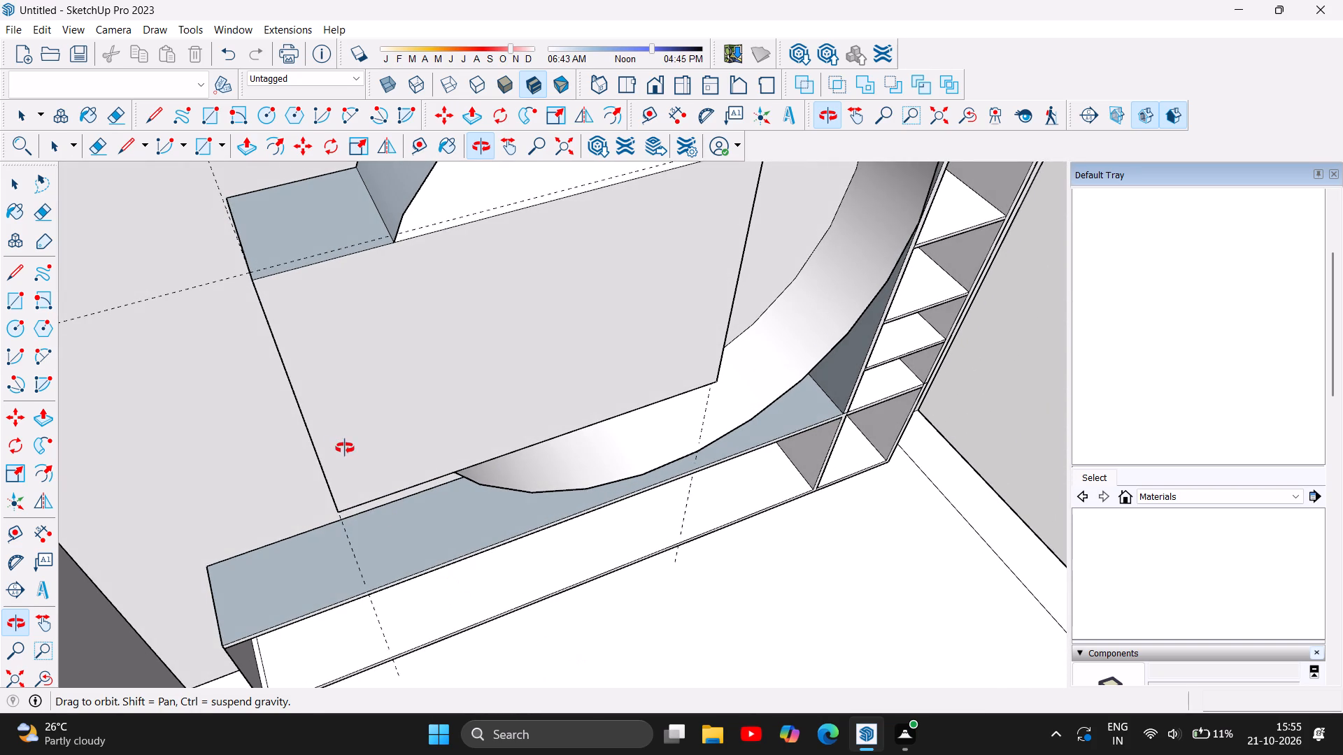
left_click_drag(345, 448, 386, 540)
scroll(422, 535, "up", 2)
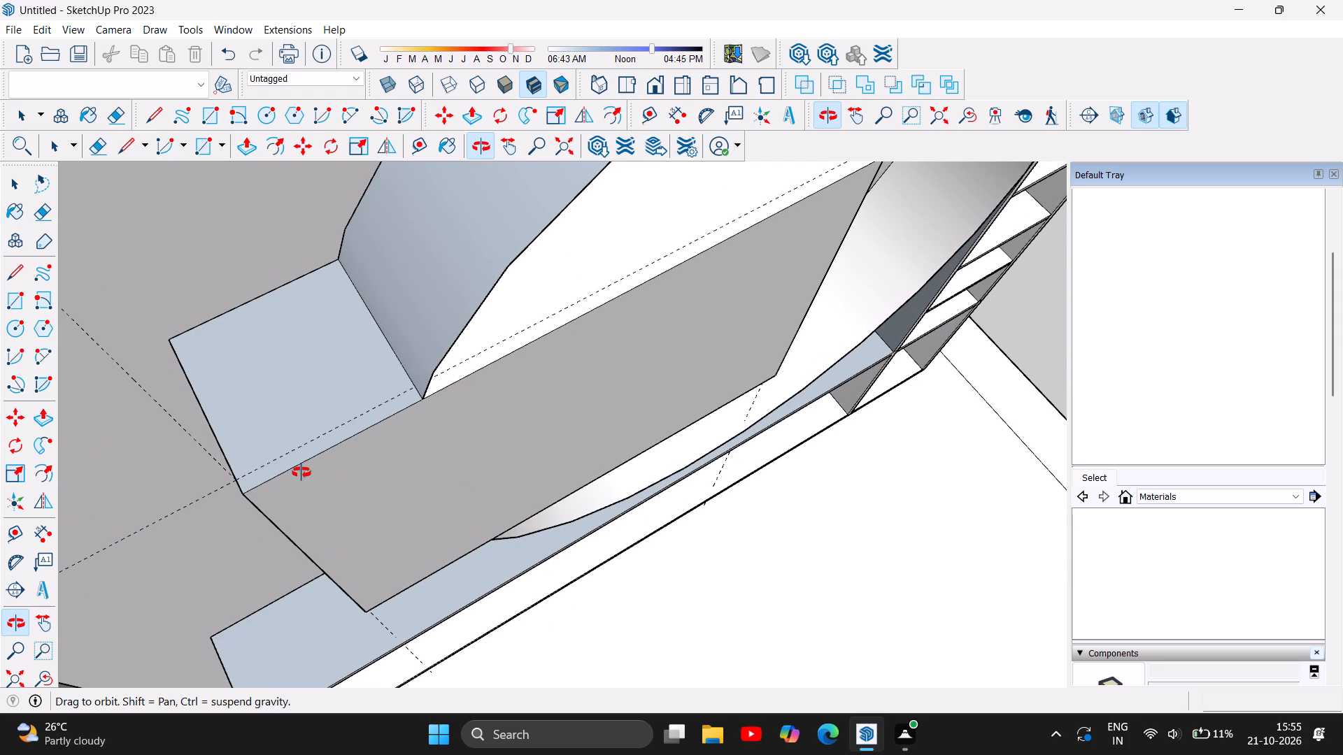
scroll(301, 473, "up", 2)
left_click(21, 279)
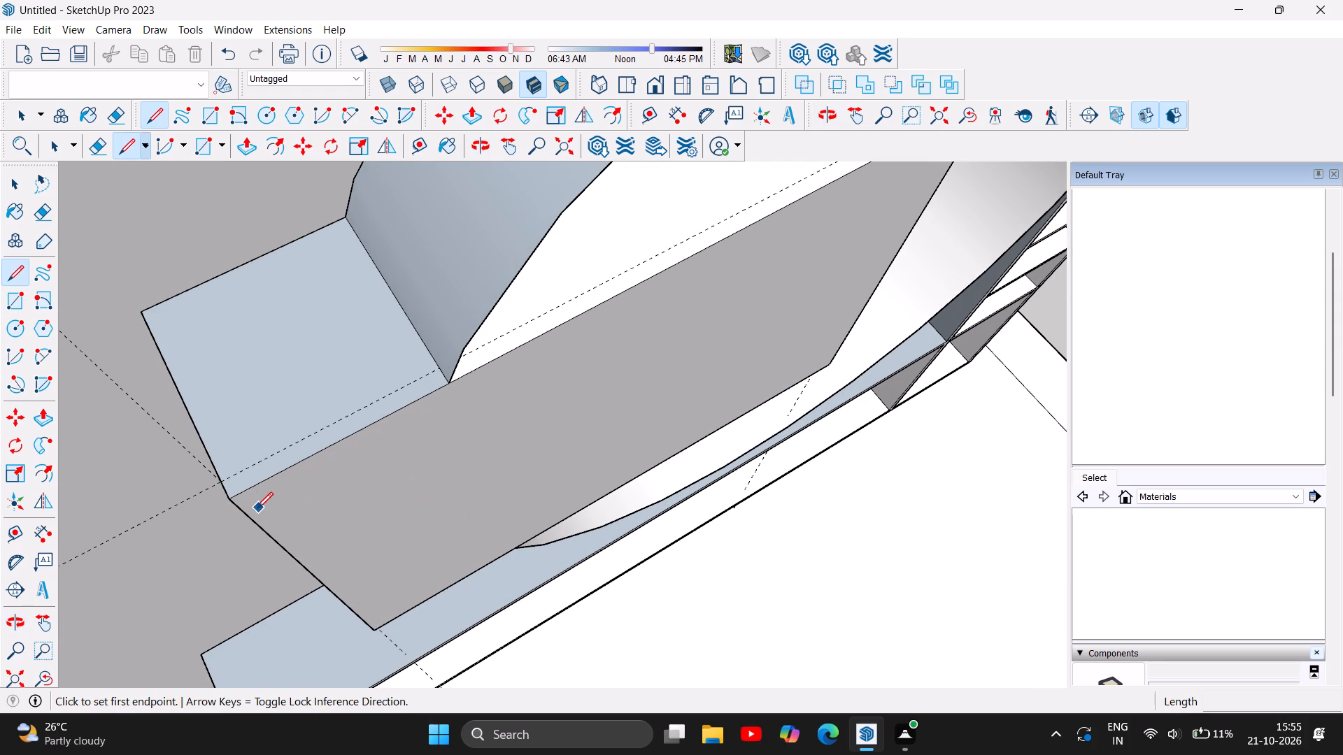
left_click(218, 480)
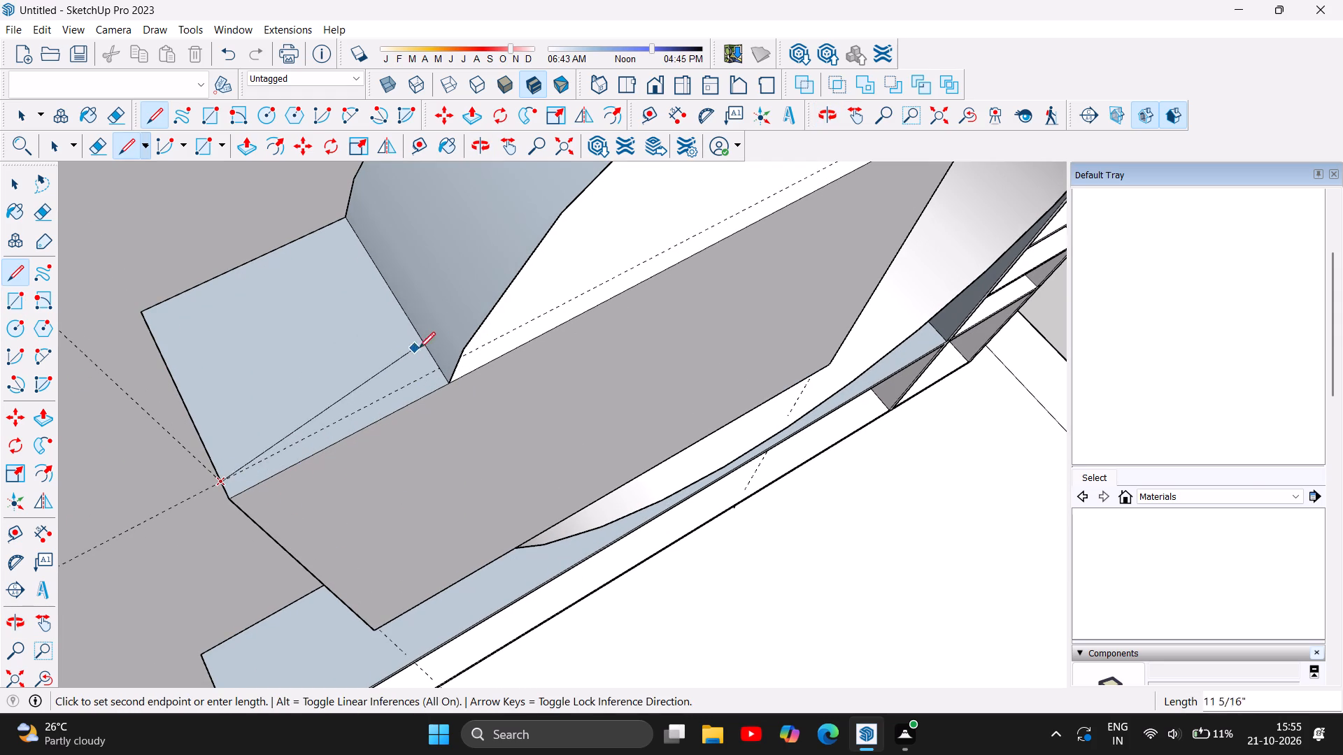
scroll(605, 334, "down", 6)
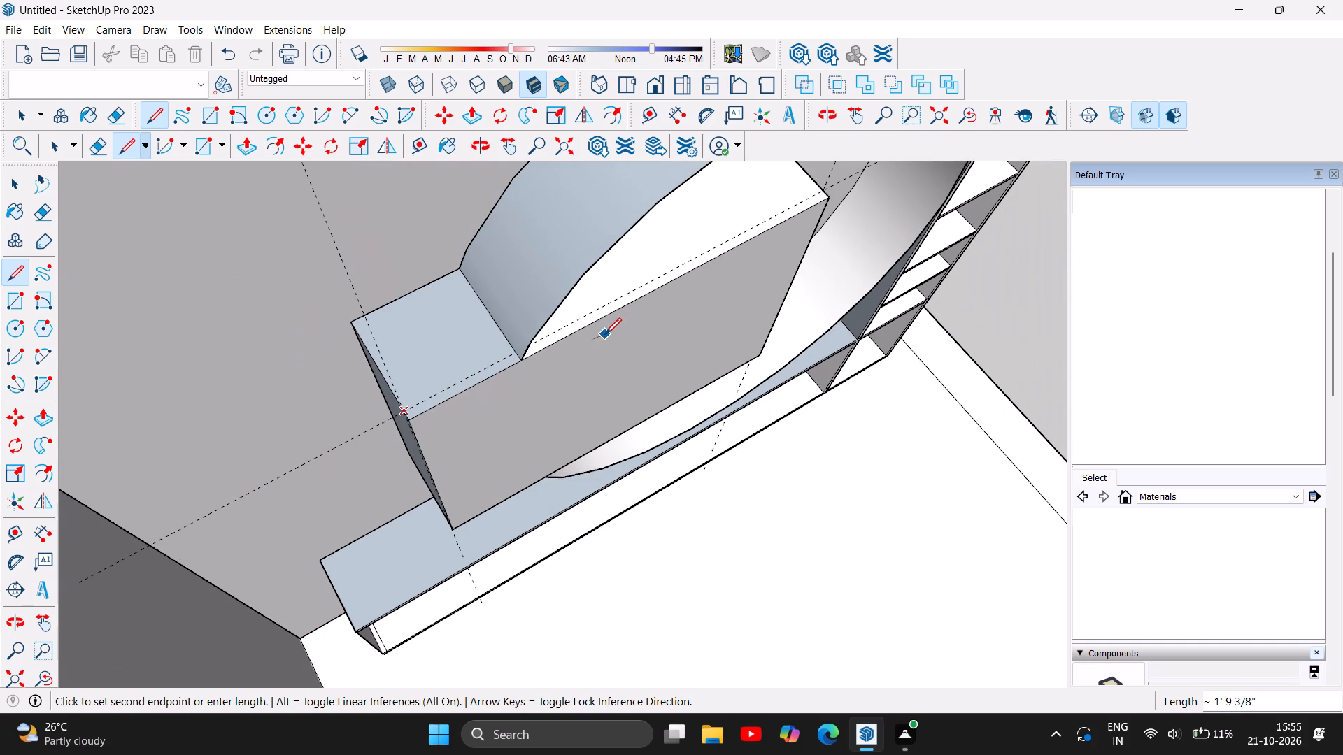
left_click(823, 189)
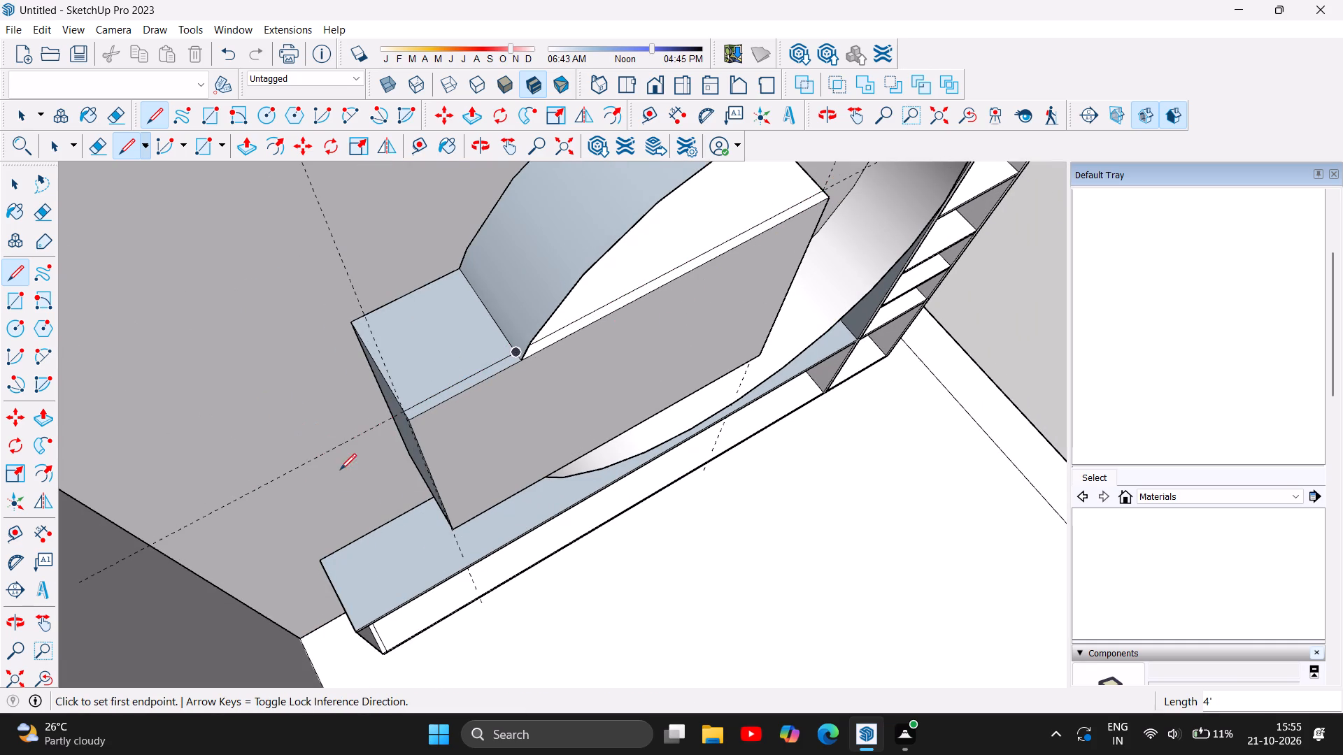
Draw a 2' 9" vertical line along the guide on the block's side face farthest from the tall shelving.
left_click(485, 149)
left_click_drag(390, 512, 478, 450)
scroll(505, 401, "up", 4)
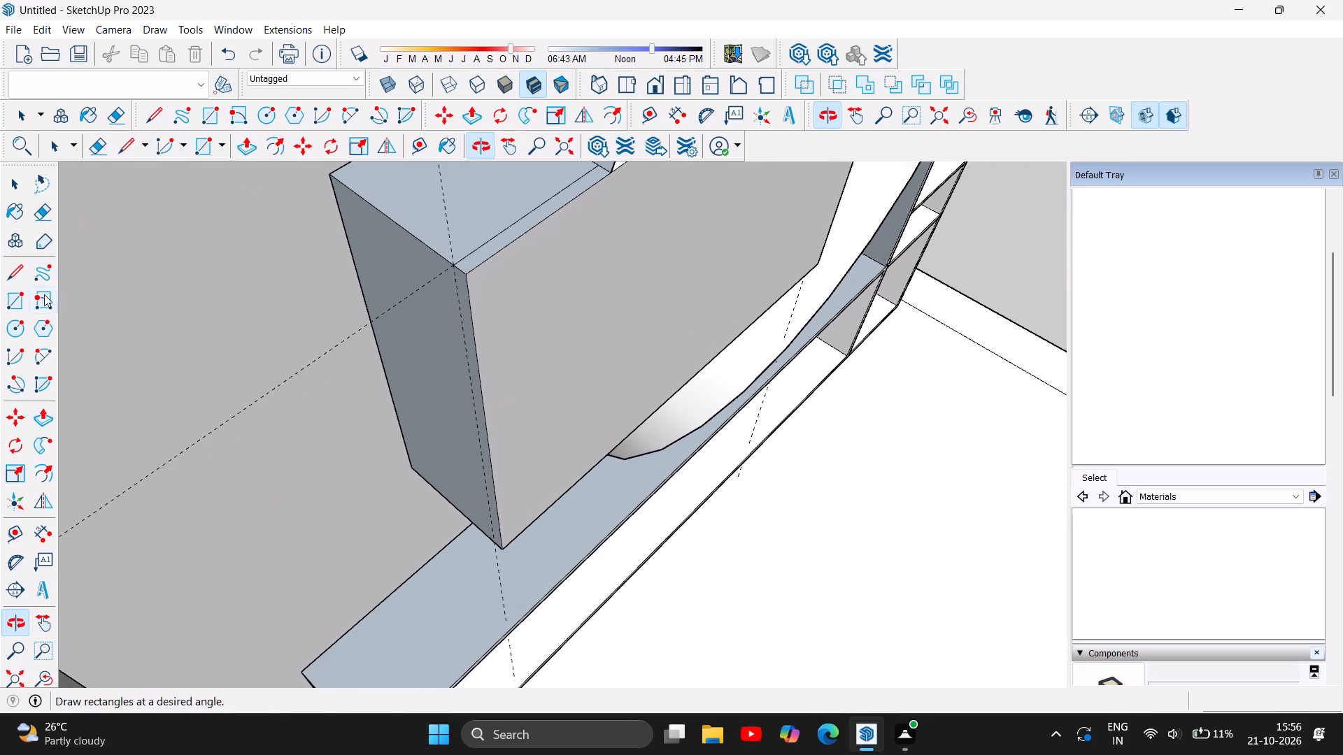
left_click(25, 271)
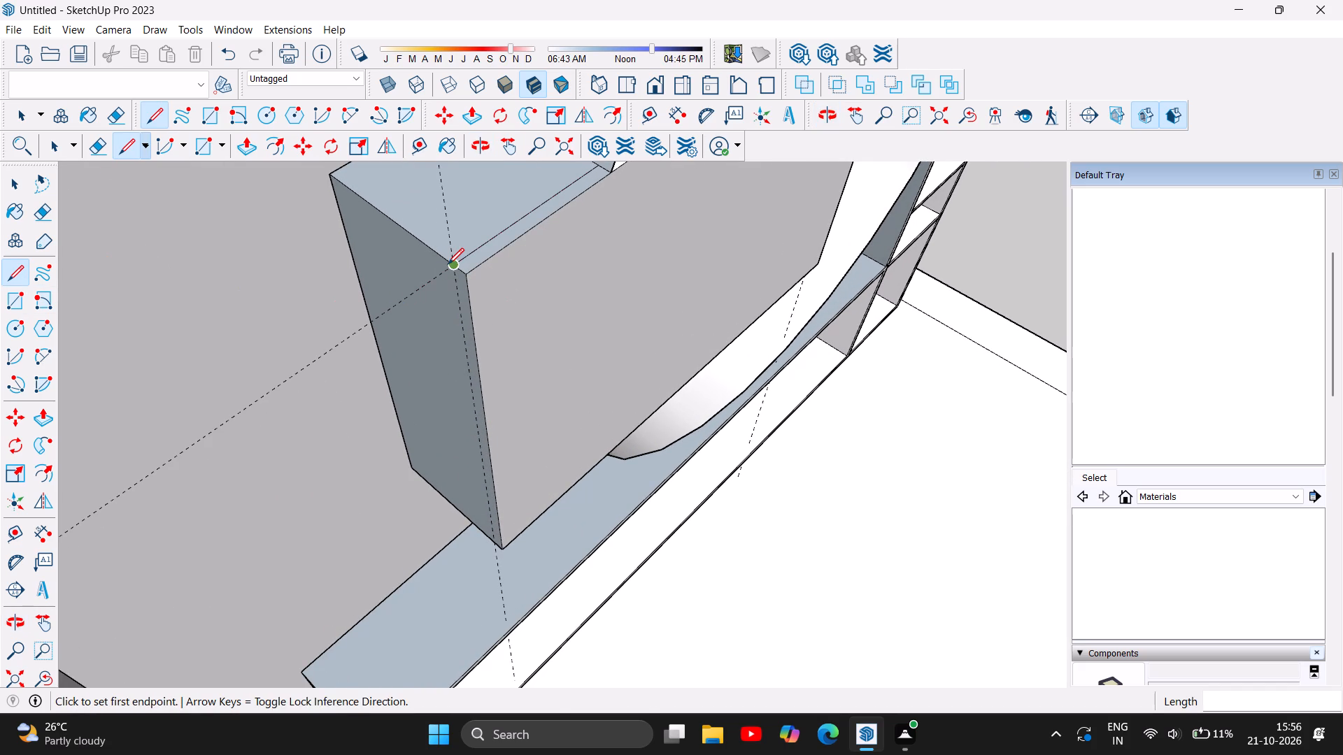
left_click(452, 265)
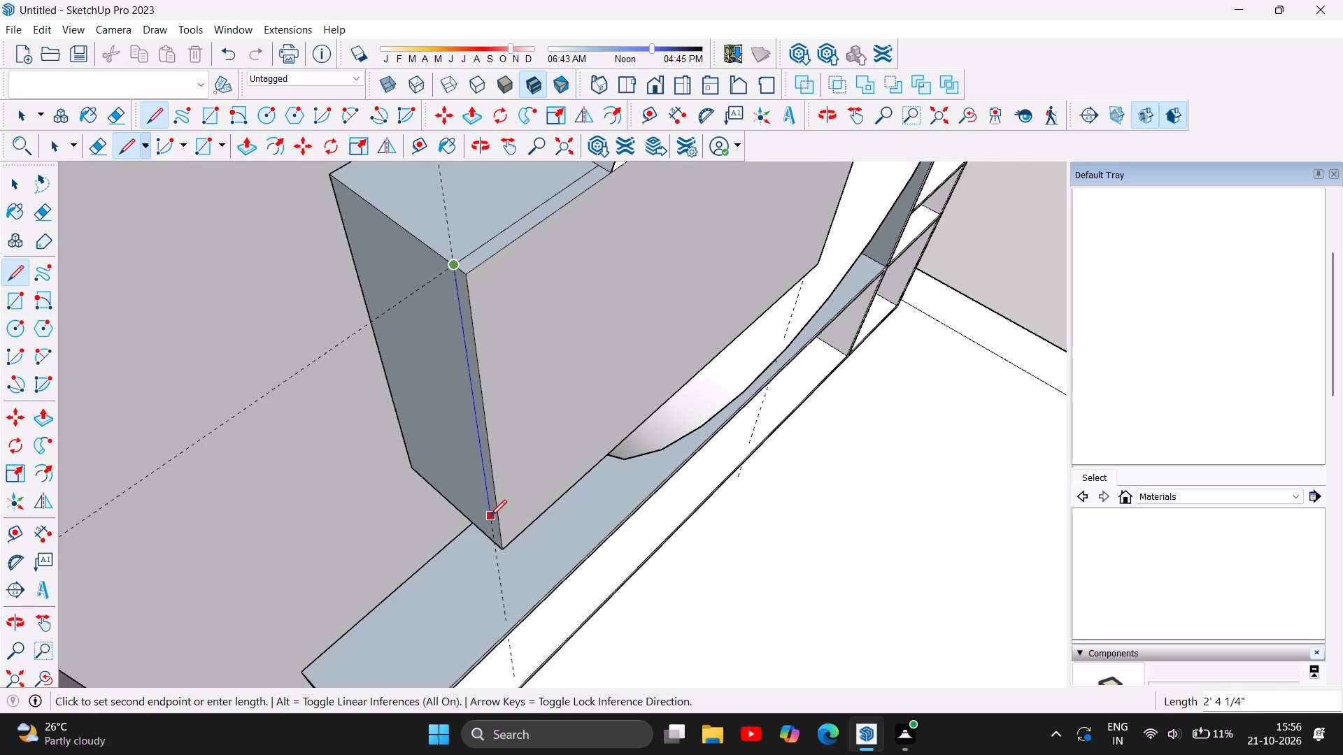
left_click(492, 542)
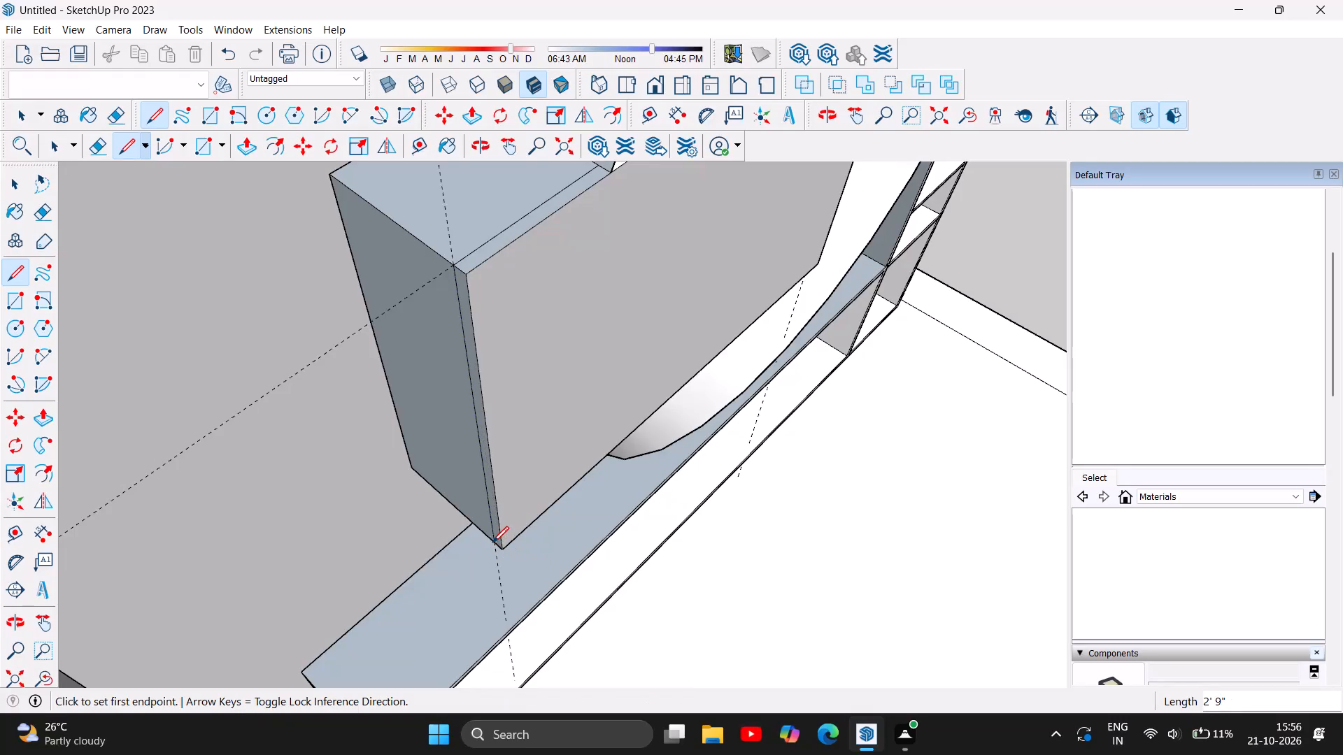
Draw a 2' 9" vertical line along the guide on the block's side face nearest the tall shelving.
left_click(484, 148)
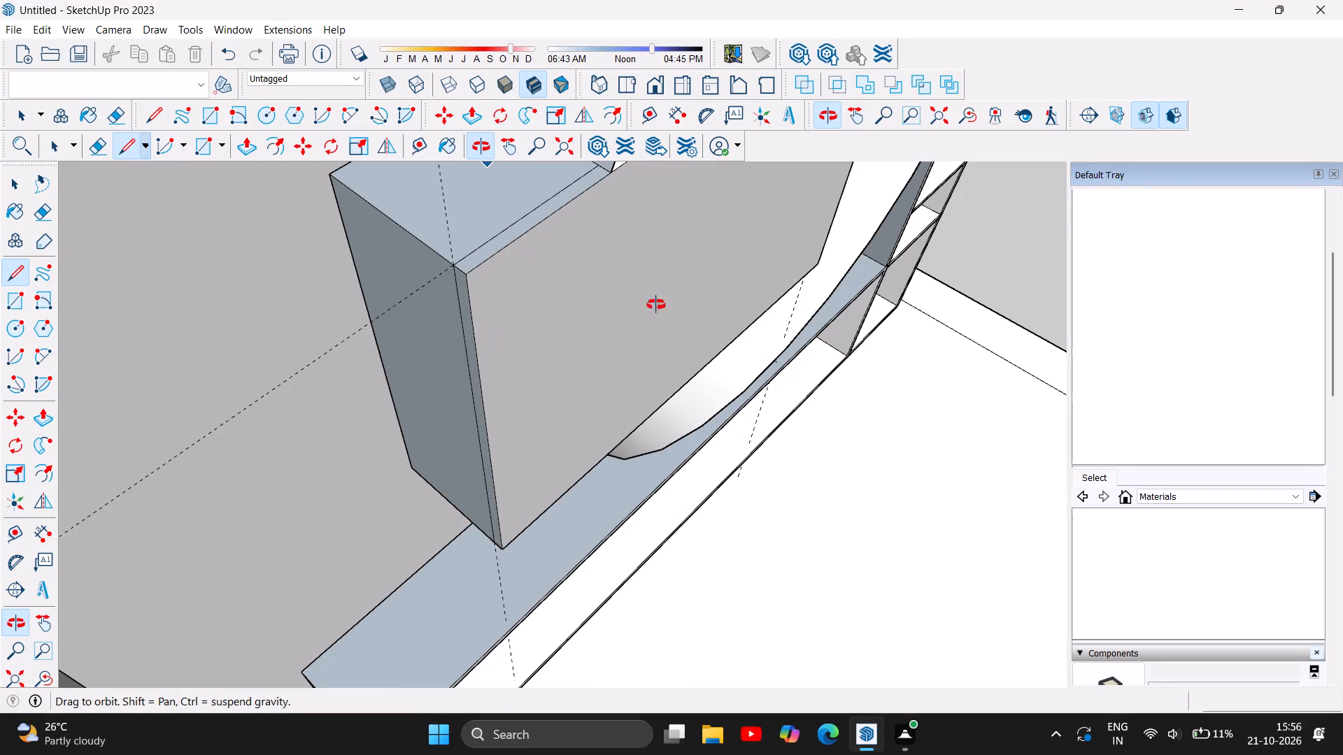
left_click_drag(732, 318, 142, 326)
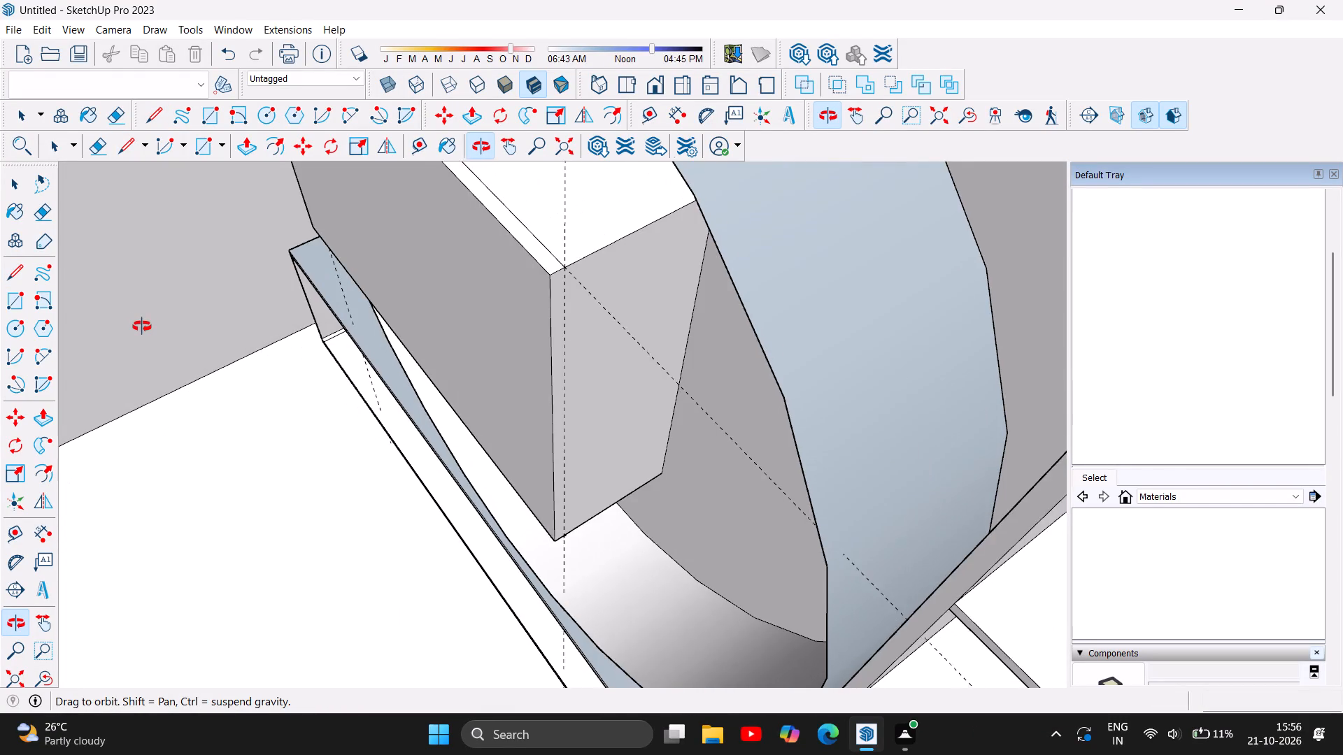
left_click_drag(142, 326, 143, 318)
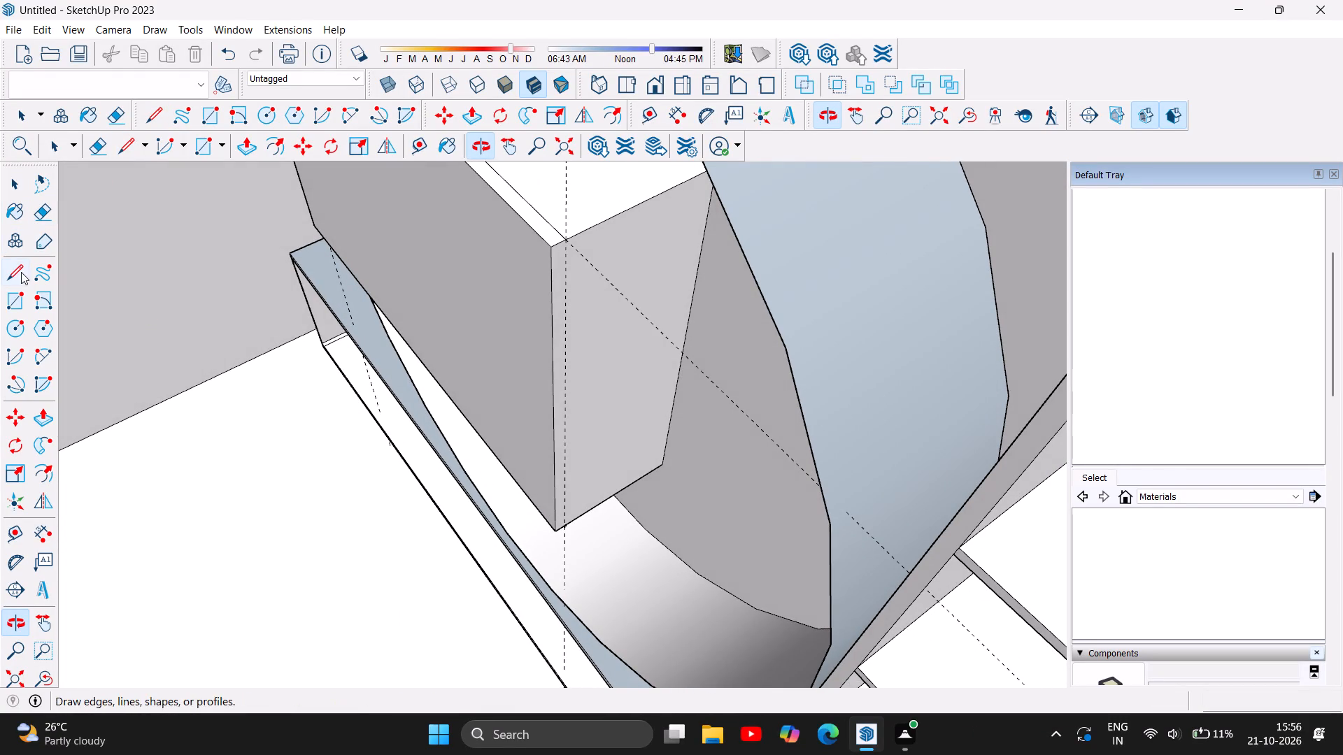
left_click(21, 273)
left_click(564, 240)
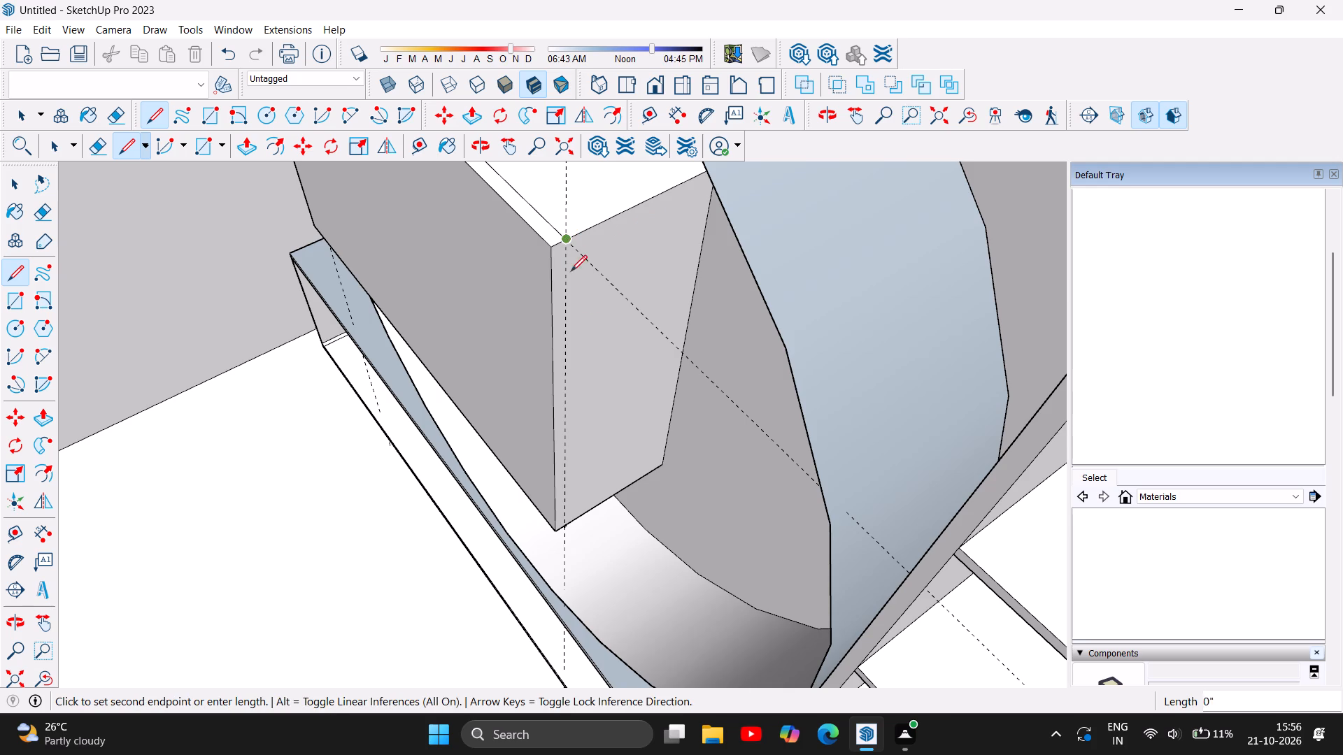
left_click(566, 526)
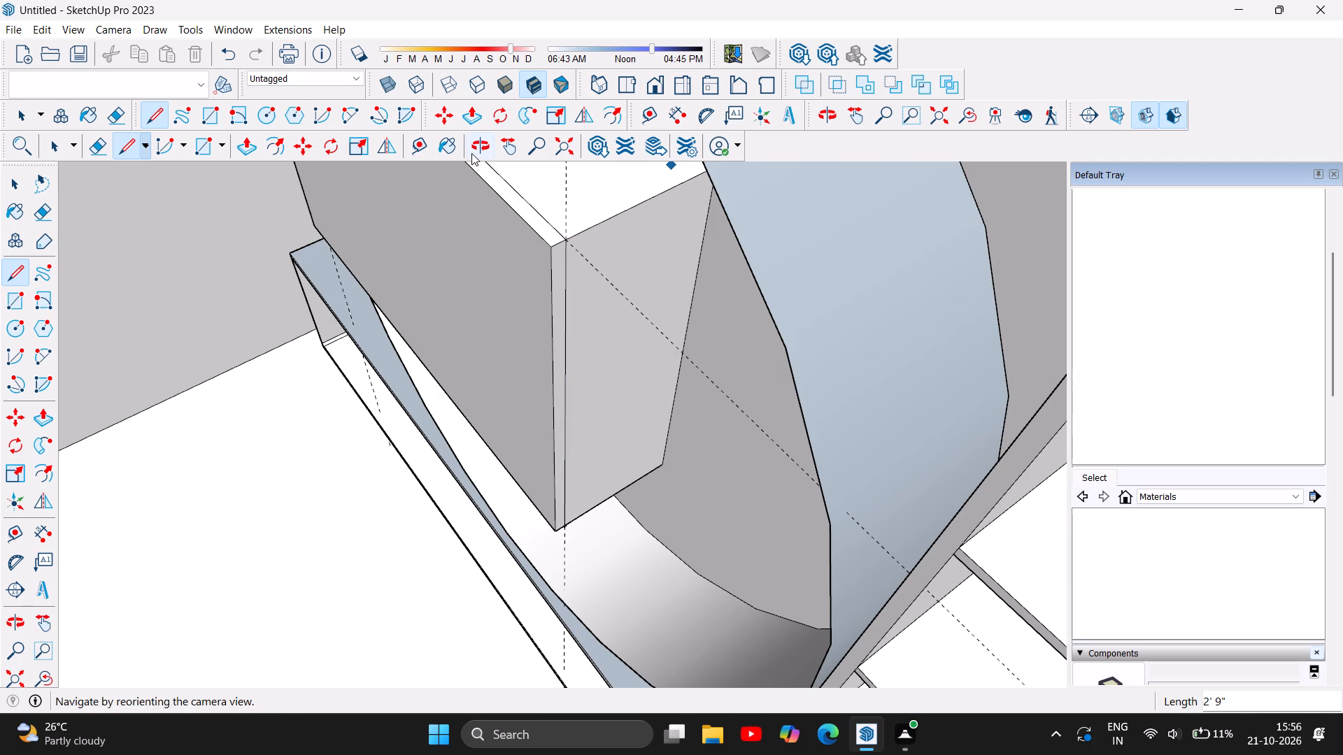
Draw a 4' line along the guide on the block's underside, joining the lower ends of the two vertical side lines.
left_click(471, 151)
left_click_drag(526, 524, 564, 452)
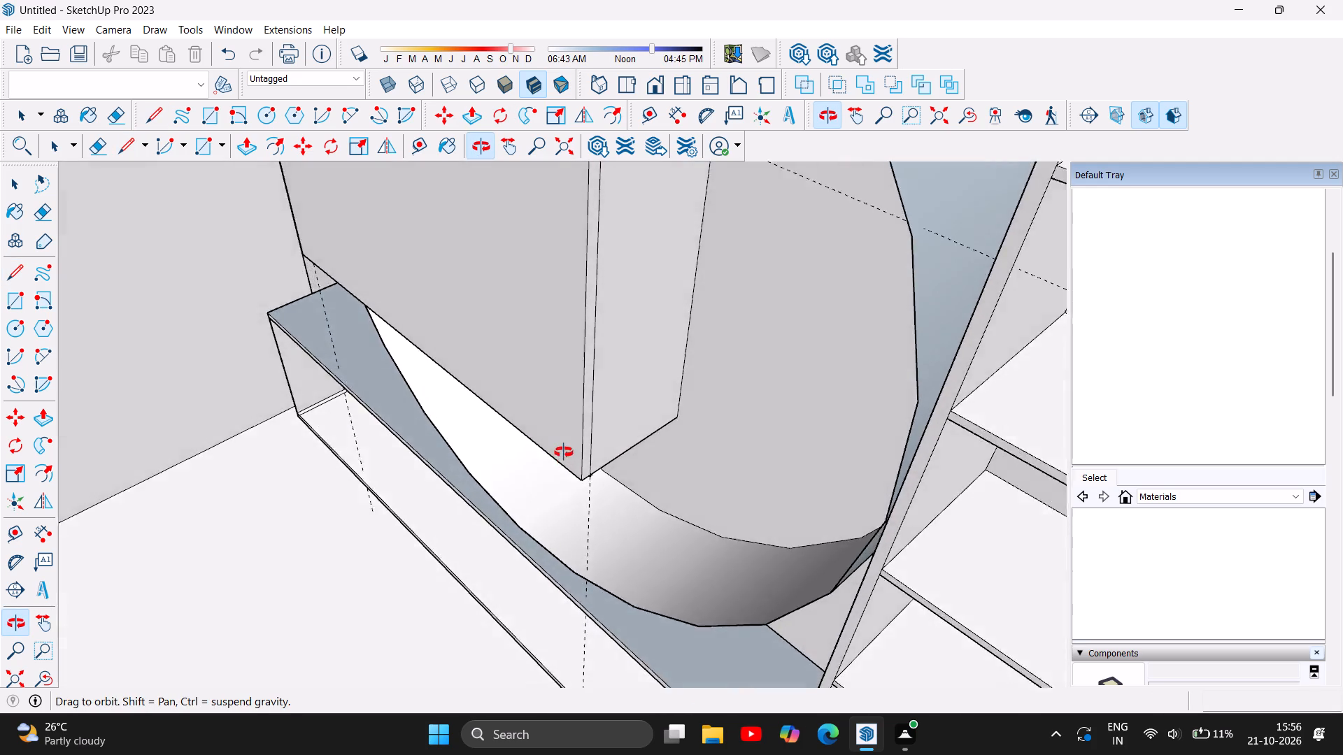
left_click_drag(564, 452, 564, 154)
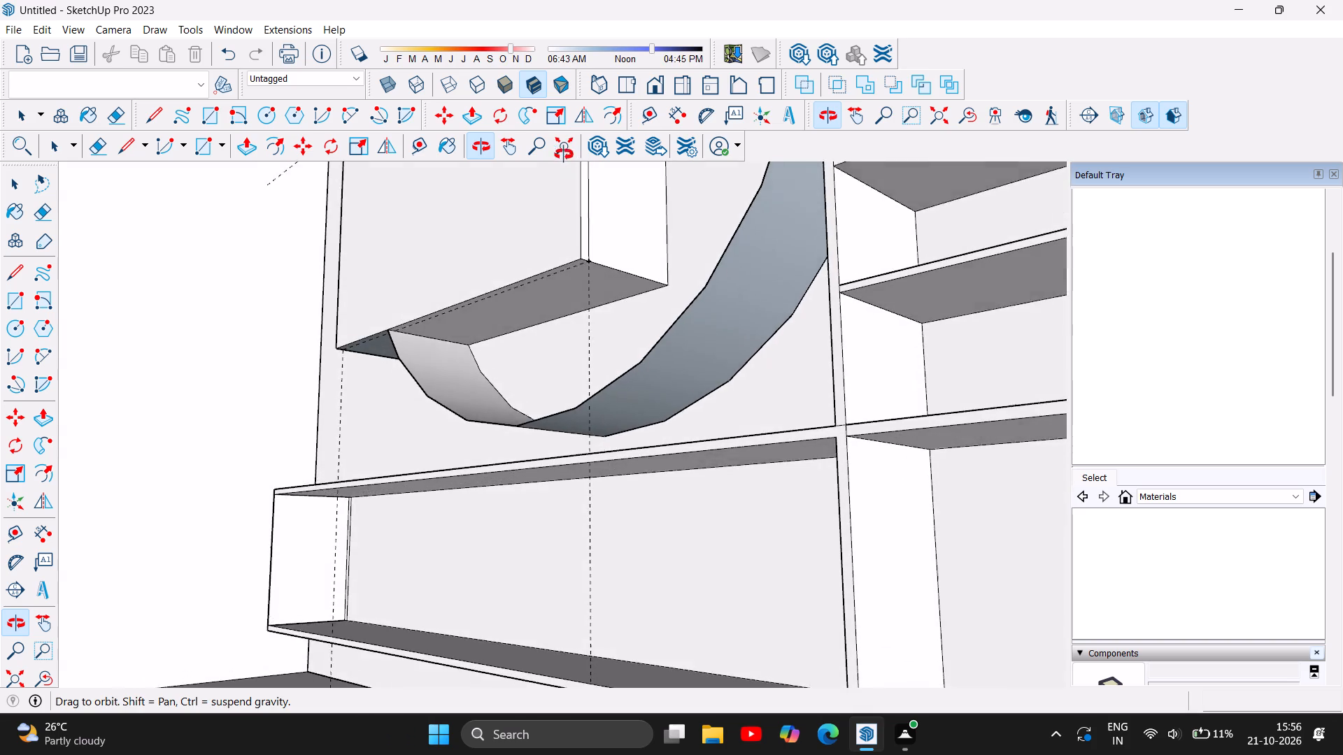
left_click_drag(564, 154, 563, 140)
scroll(574, 290, "up", 2)
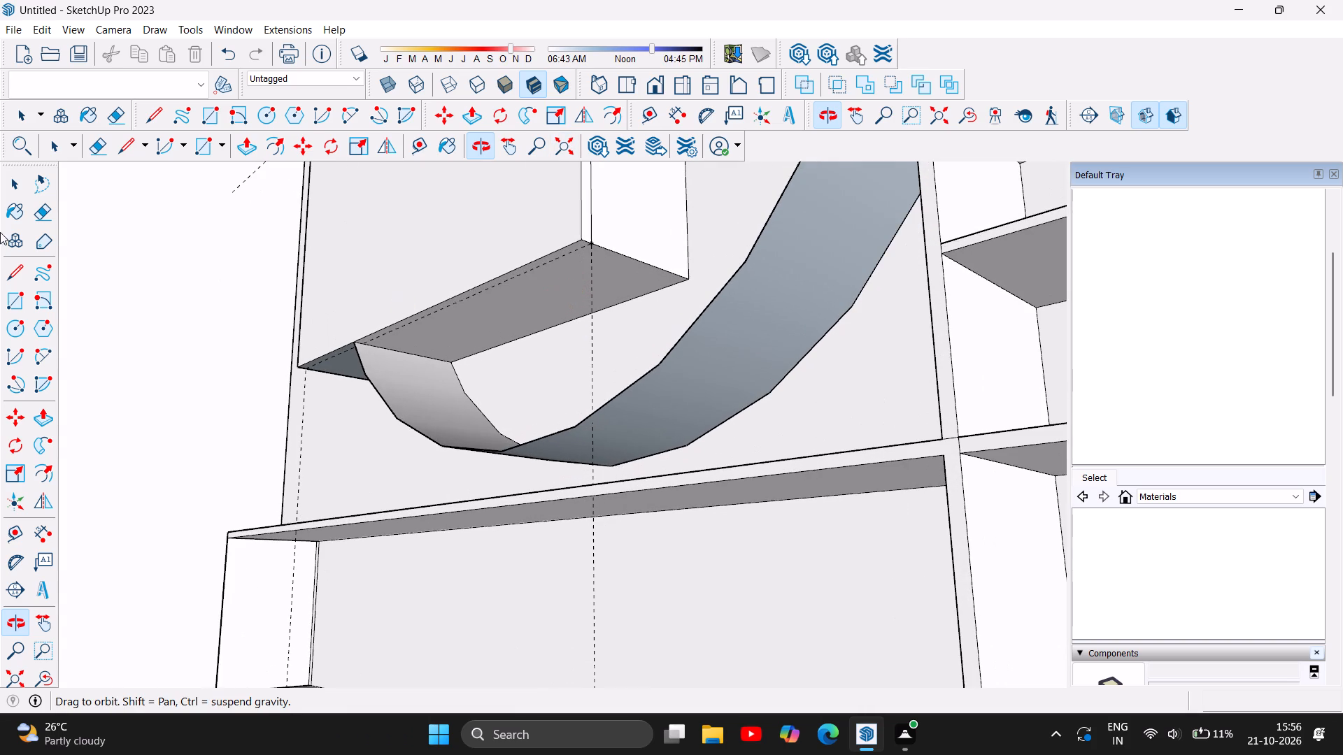
scroll(20, 277, "up", 1)
left_click(20, 277)
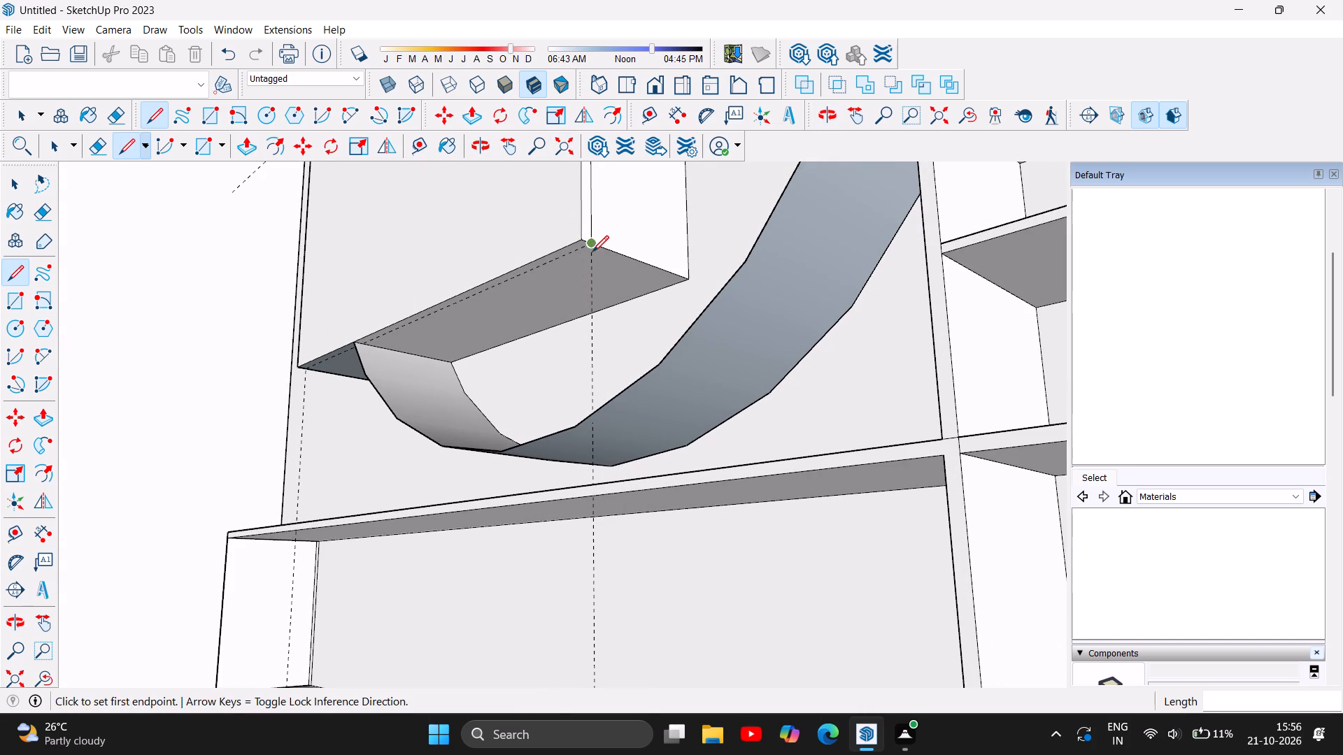
left_click(592, 244)
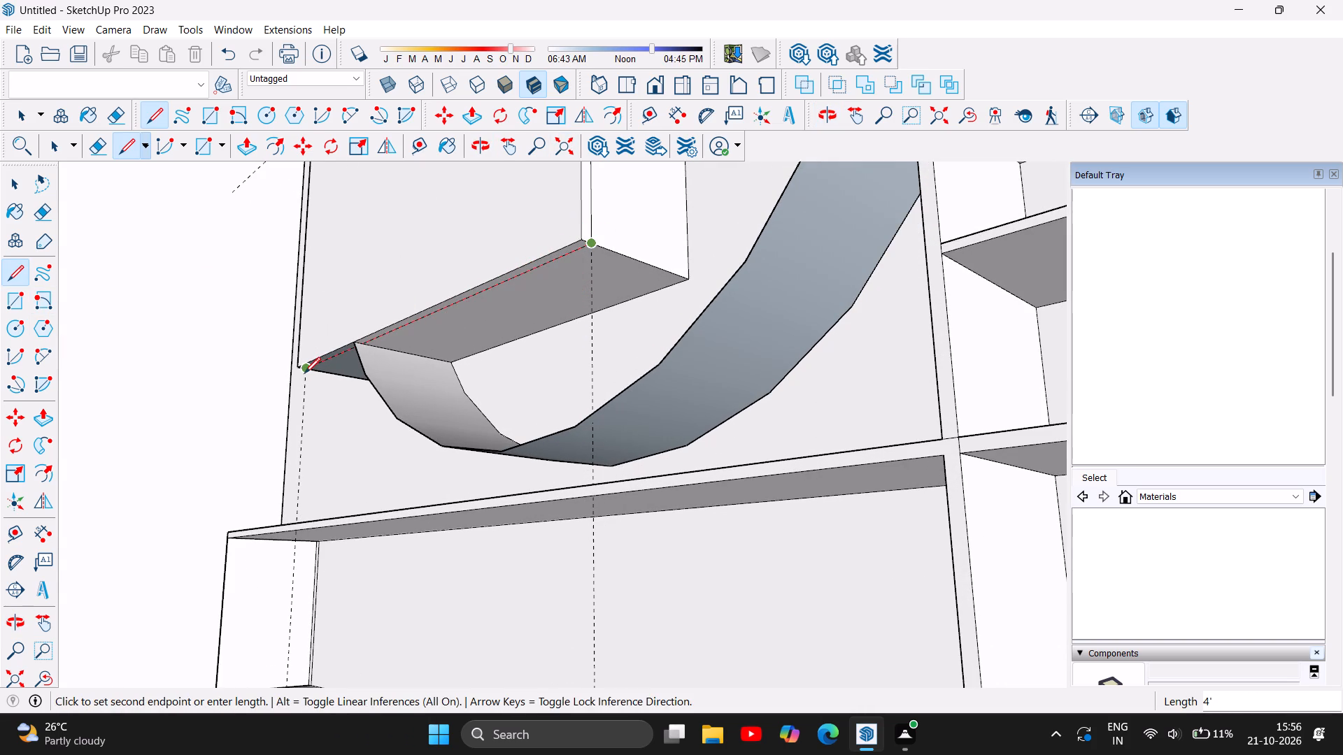
scroll(304, 373, "up", 11)
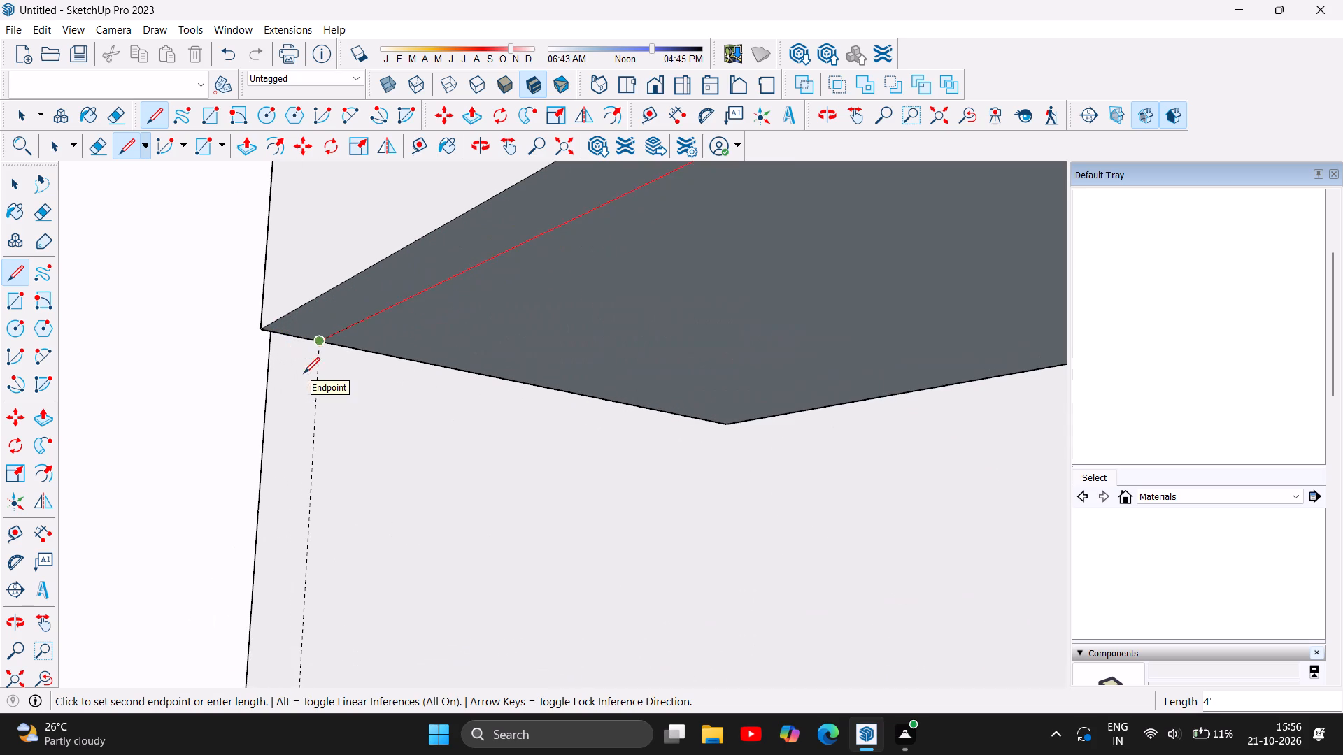
left_click(320, 342)
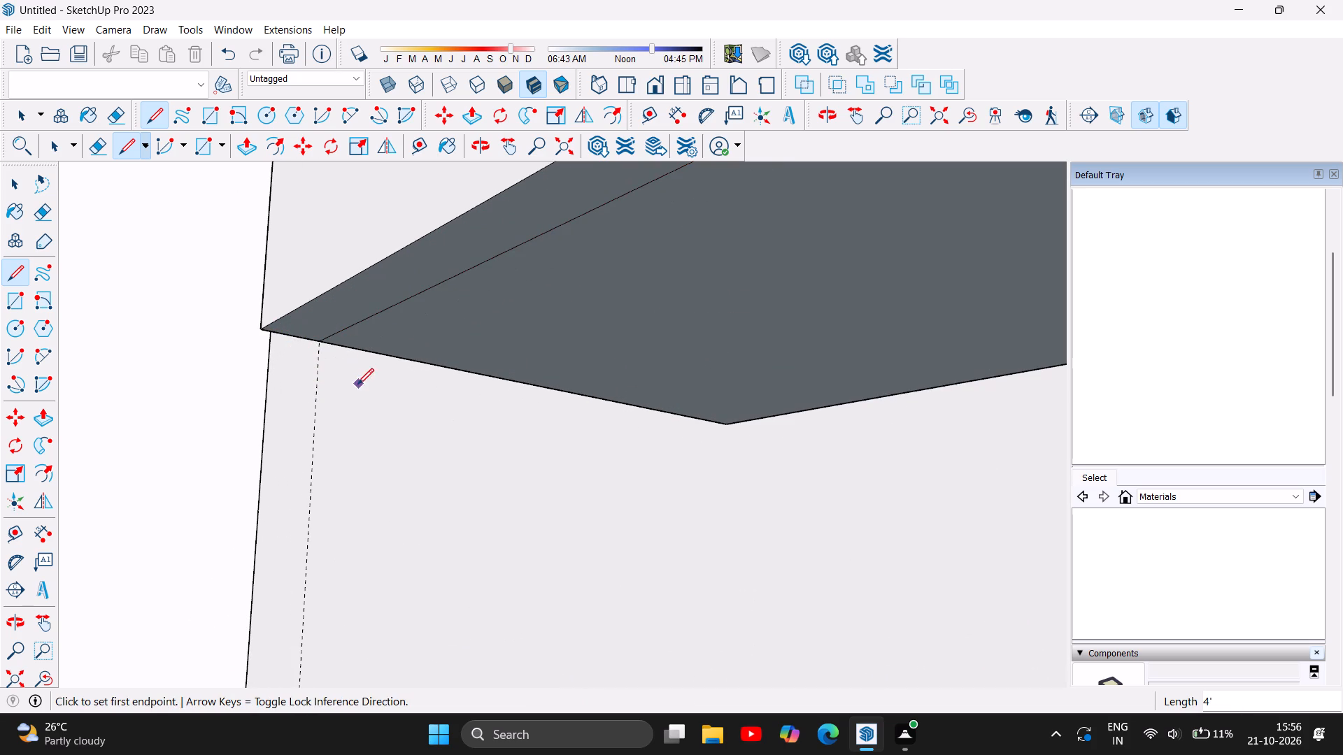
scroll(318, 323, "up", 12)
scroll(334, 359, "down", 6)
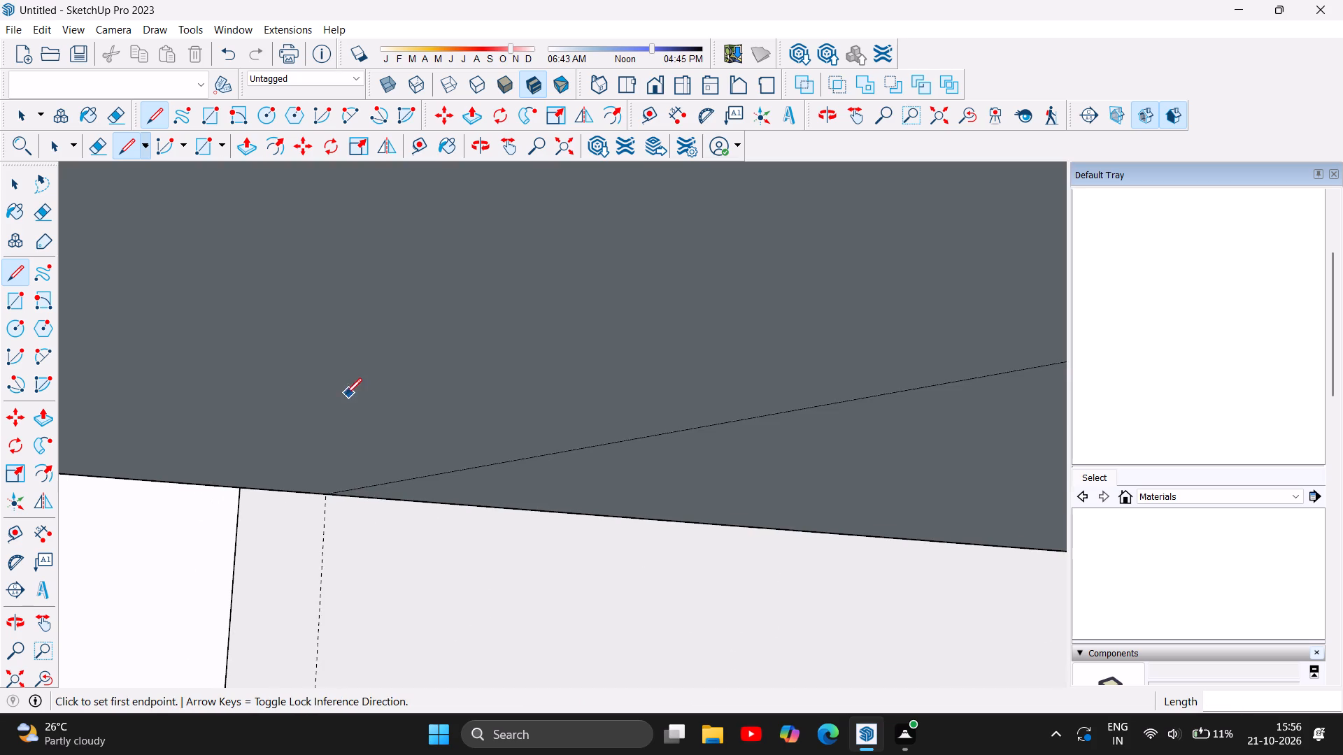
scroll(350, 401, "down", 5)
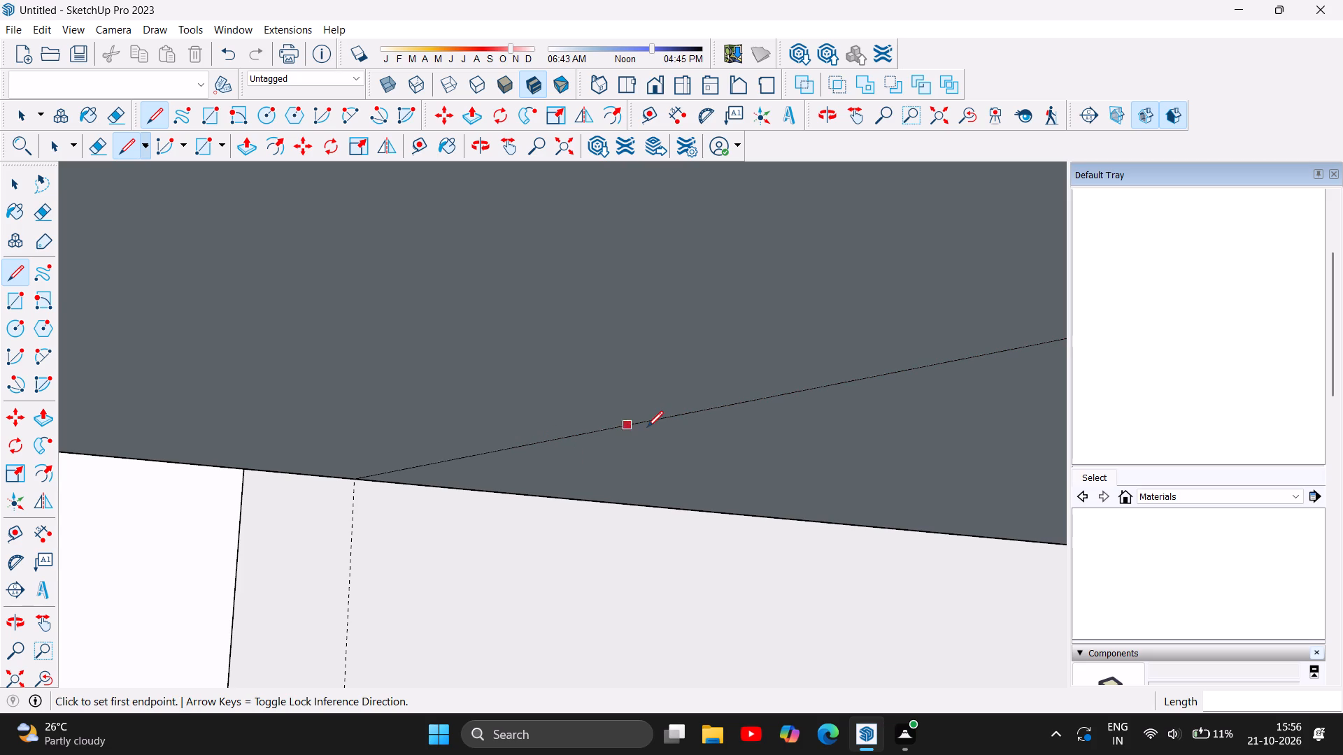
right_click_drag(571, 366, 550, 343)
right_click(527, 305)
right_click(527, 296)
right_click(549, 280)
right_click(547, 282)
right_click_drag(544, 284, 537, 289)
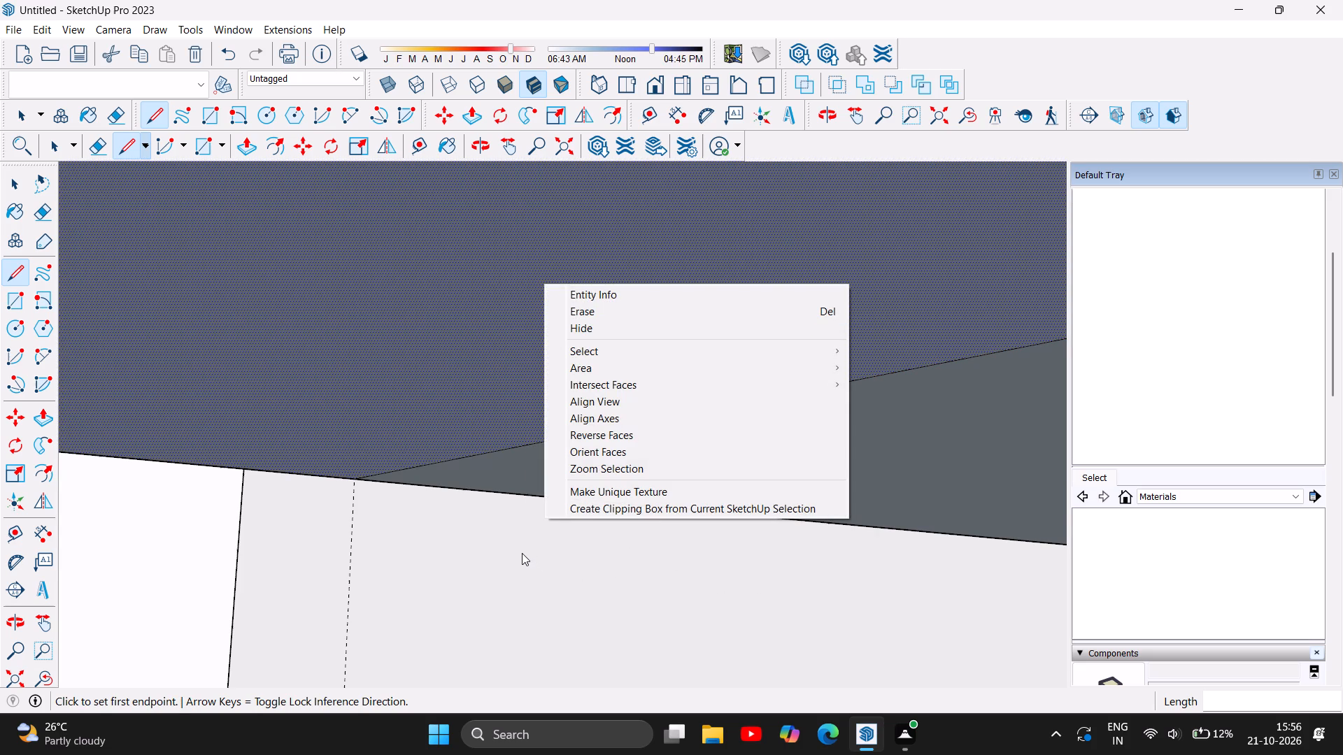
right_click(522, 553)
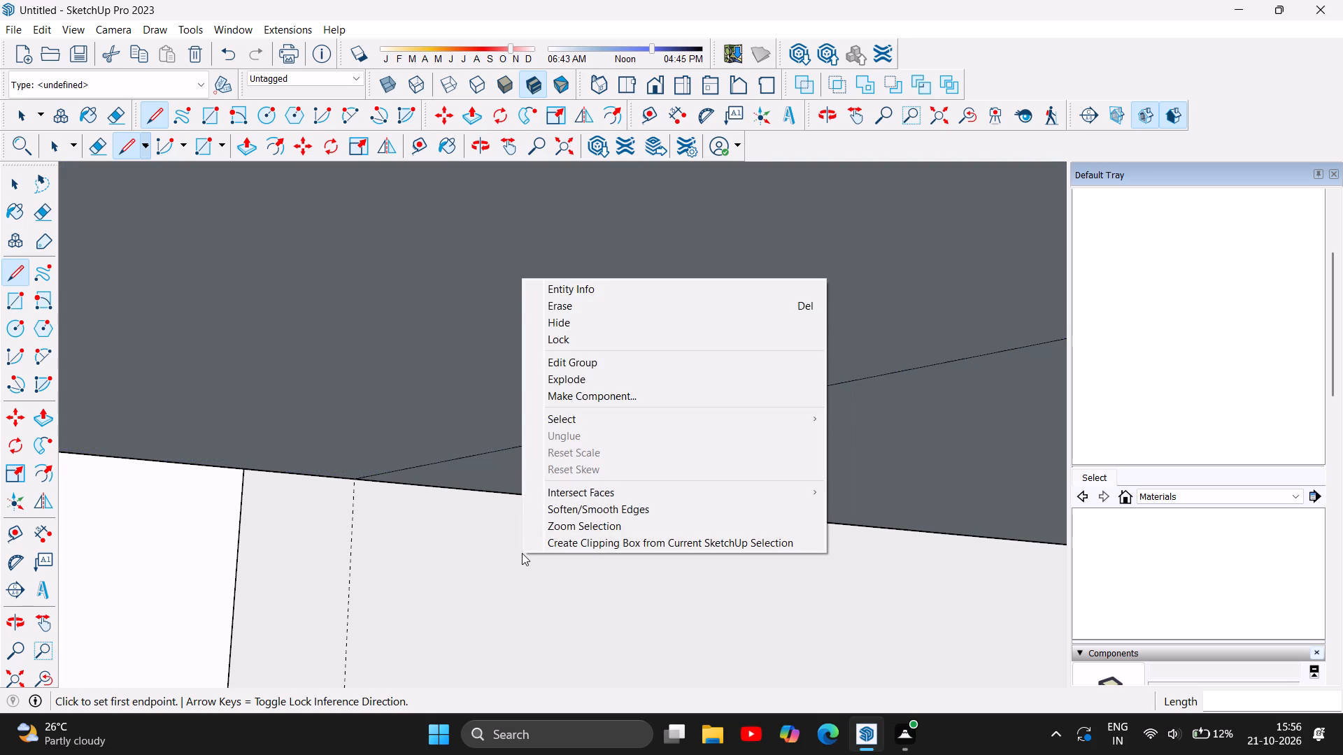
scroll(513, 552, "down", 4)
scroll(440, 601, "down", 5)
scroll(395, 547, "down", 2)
Inspect the line on the block's underside and where its ends meet the vertical side lines.
scroll(402, 589, "down", 14)
left_click(976, 745)
scroll(568, 566, "down", 2)
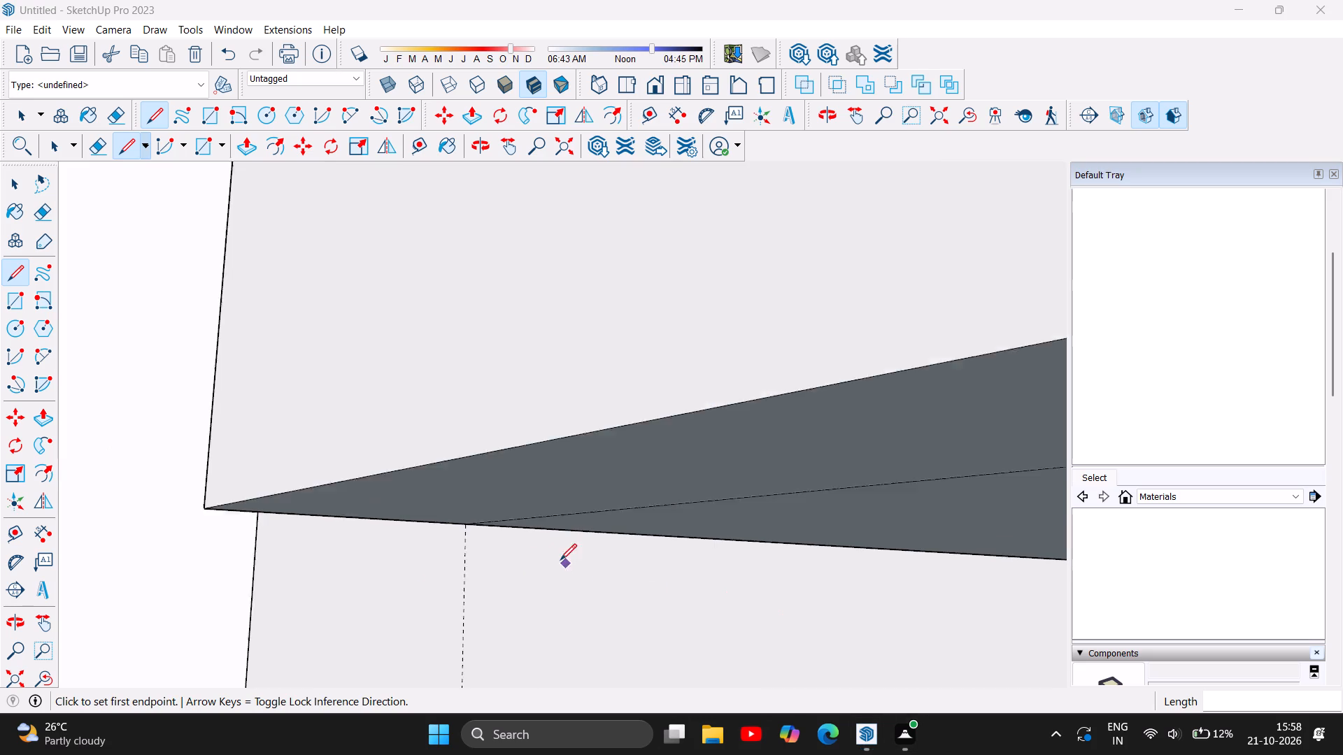
scroll(560, 560, "down", 3)
scroll(485, 531, "down", 9)
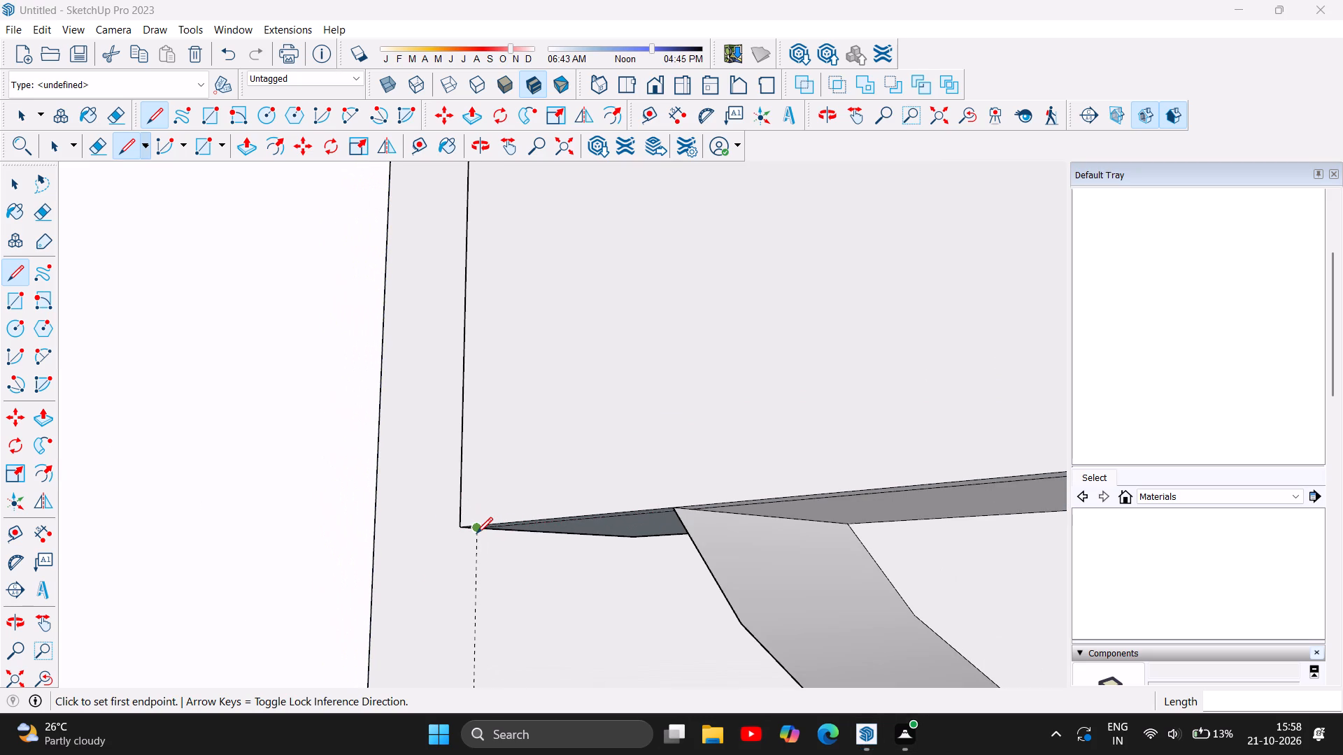
scroll(519, 535, "up", 11)
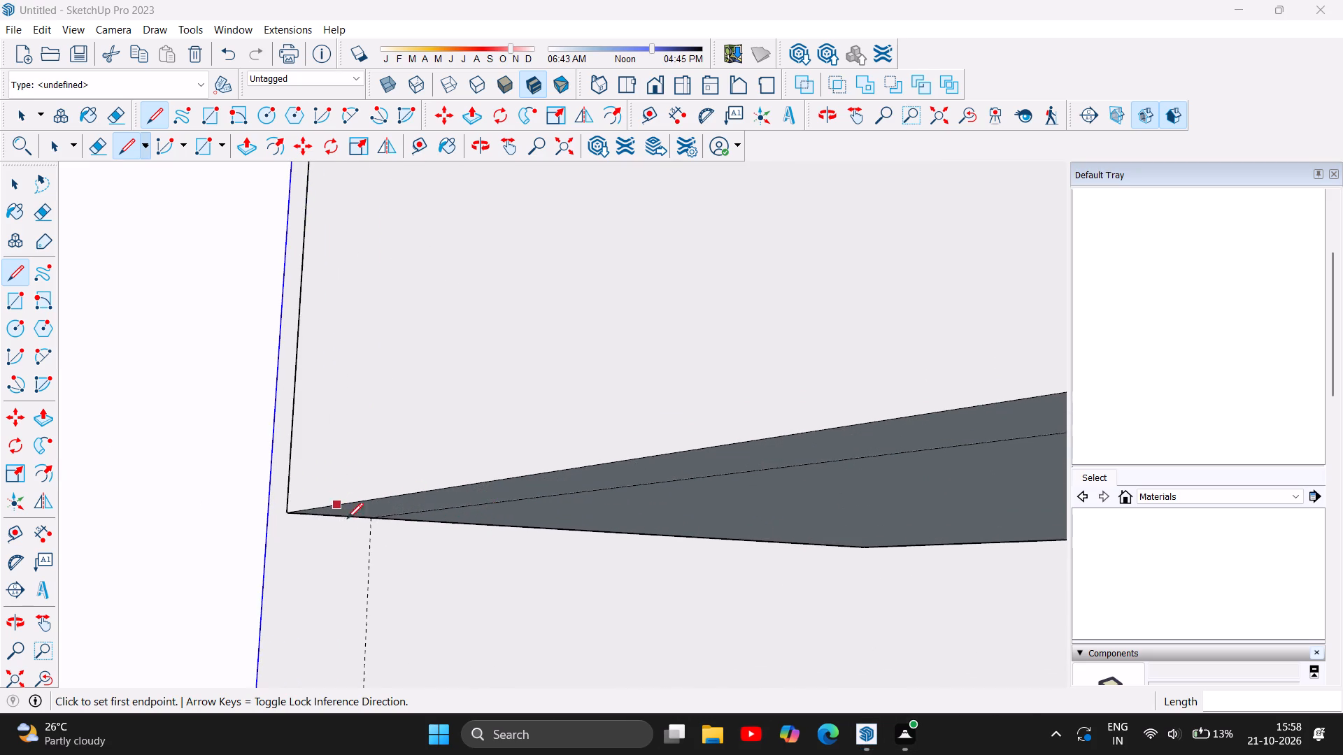
scroll(360, 526, "up", 4)
scroll(377, 521, "down", 3)
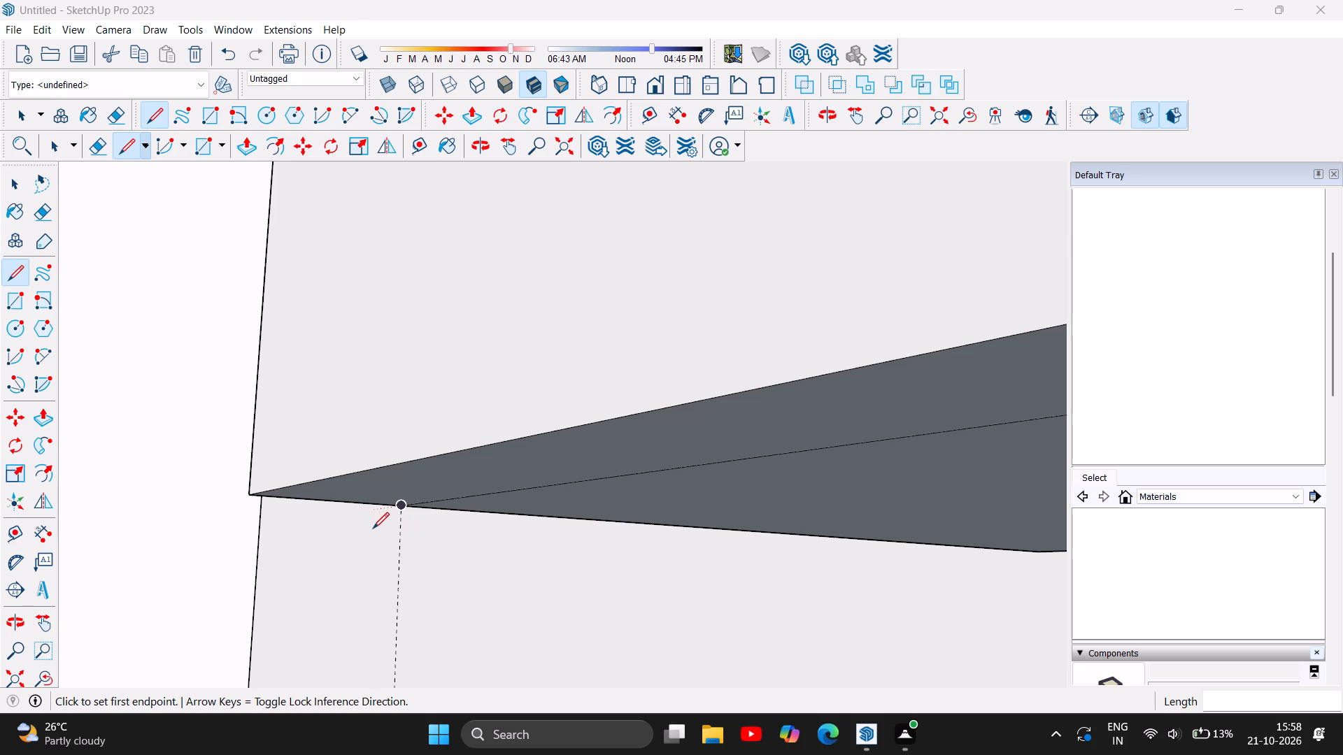
scroll(357, 510, "down", 15)
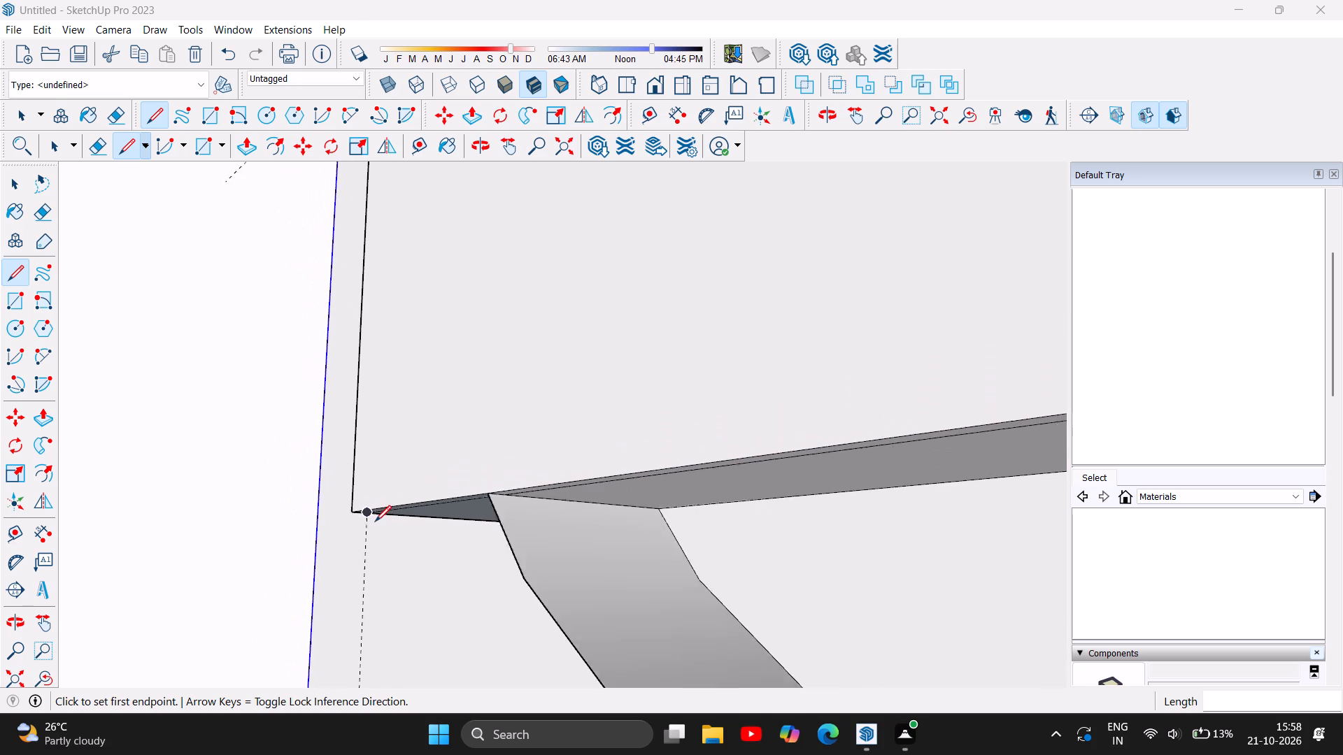
scroll(375, 522, "down", 10)
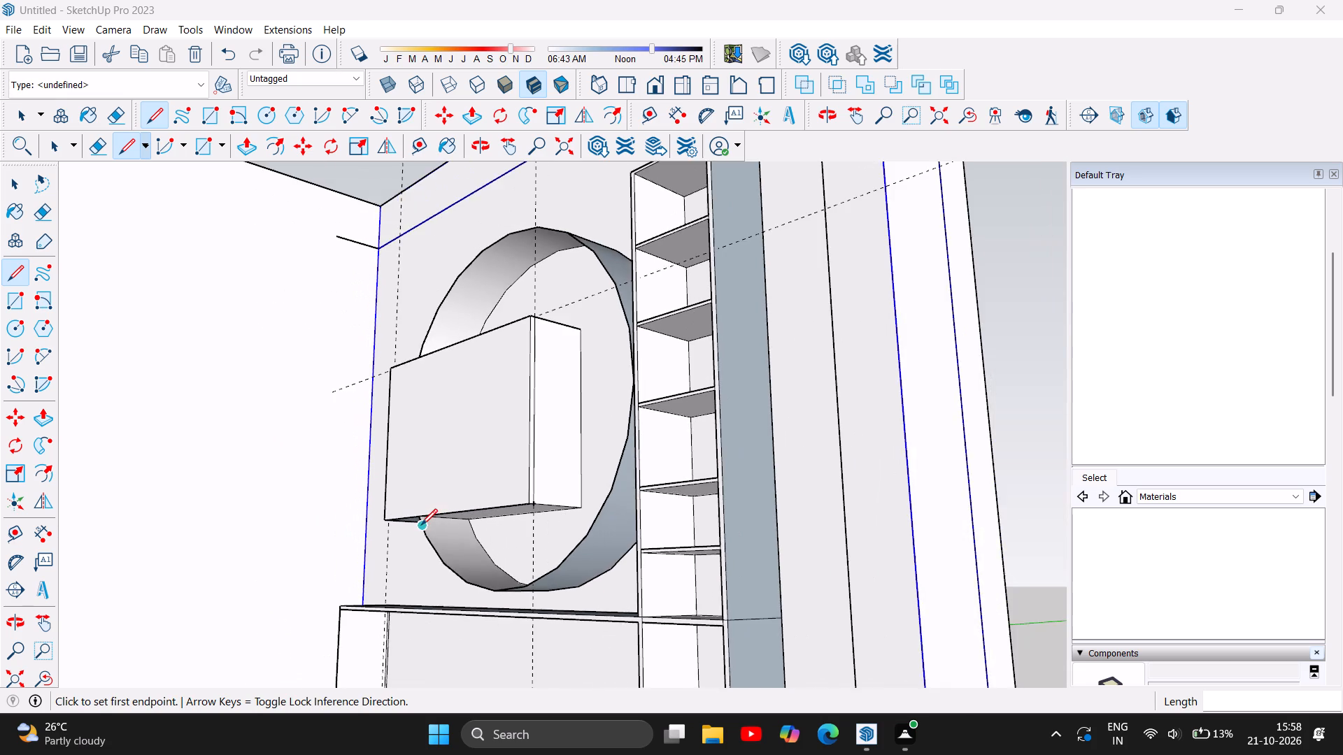
scroll(429, 524, "up", 5)
scroll(584, 520, "up", 12)
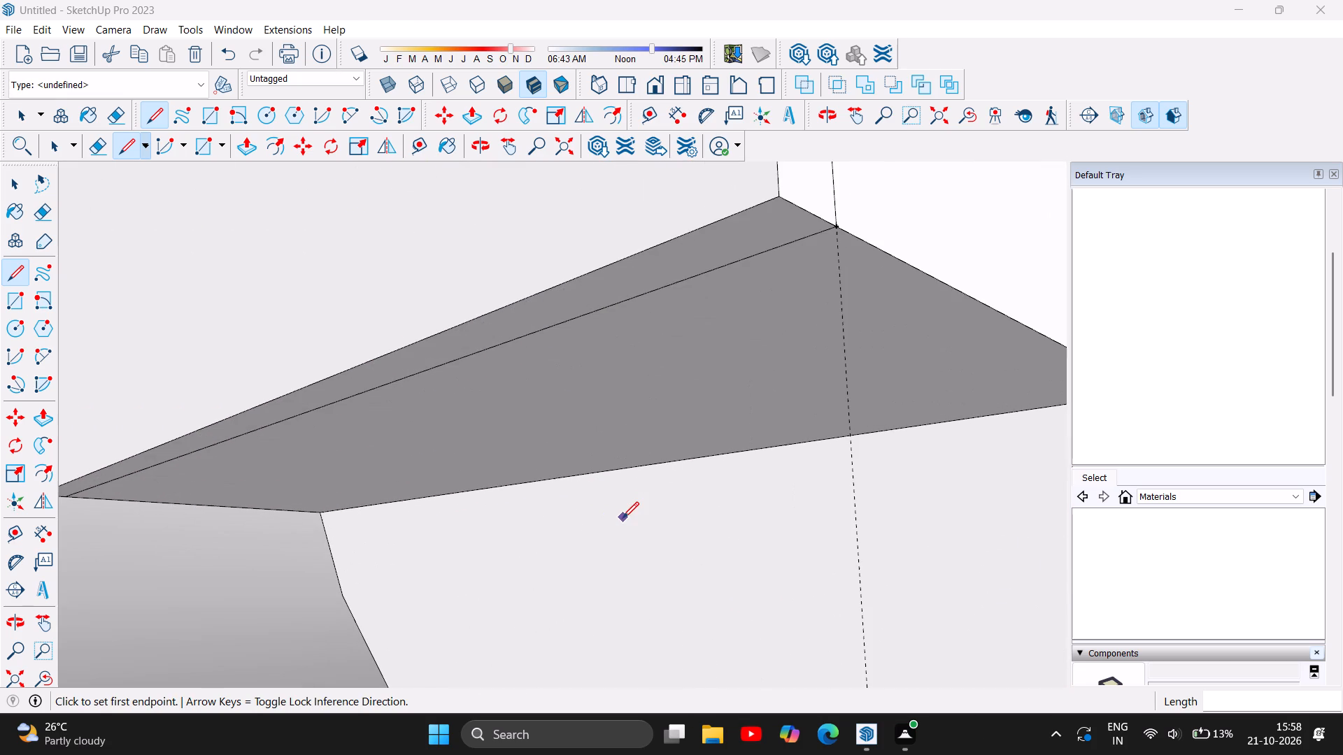
scroll(755, 440, "up", 2)
scroll(756, 439, "down", 2)
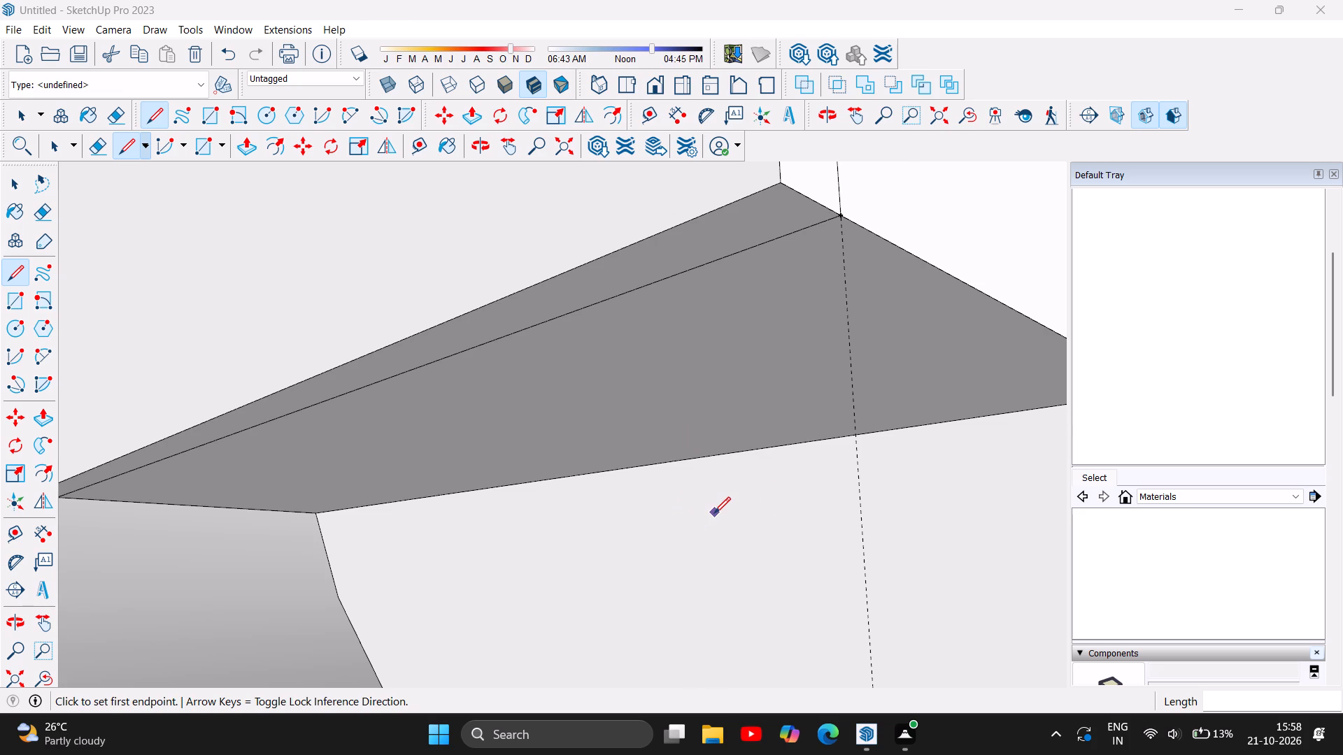
scroll(714, 513, "down", 4)
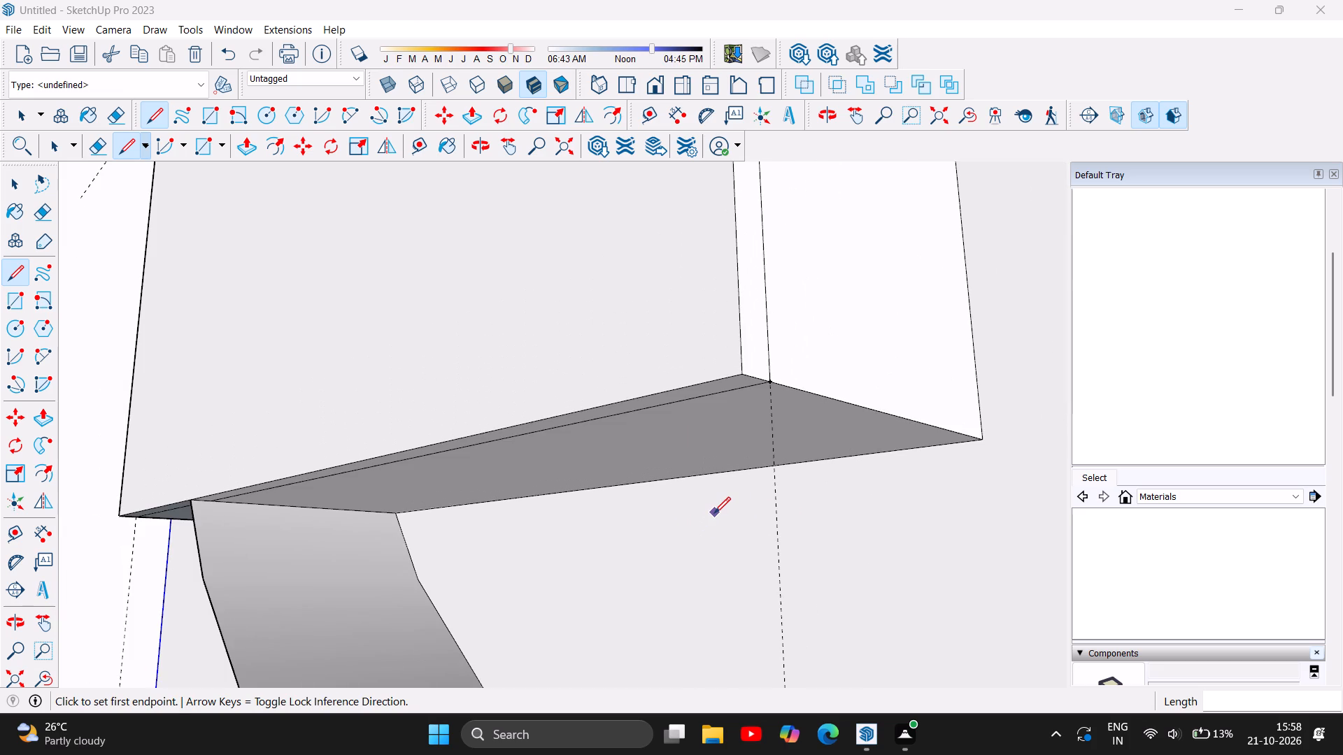
Examine the block from its front, both sides, top and underside to check the lines marking off its 1" front layer.
left_click(481, 140)
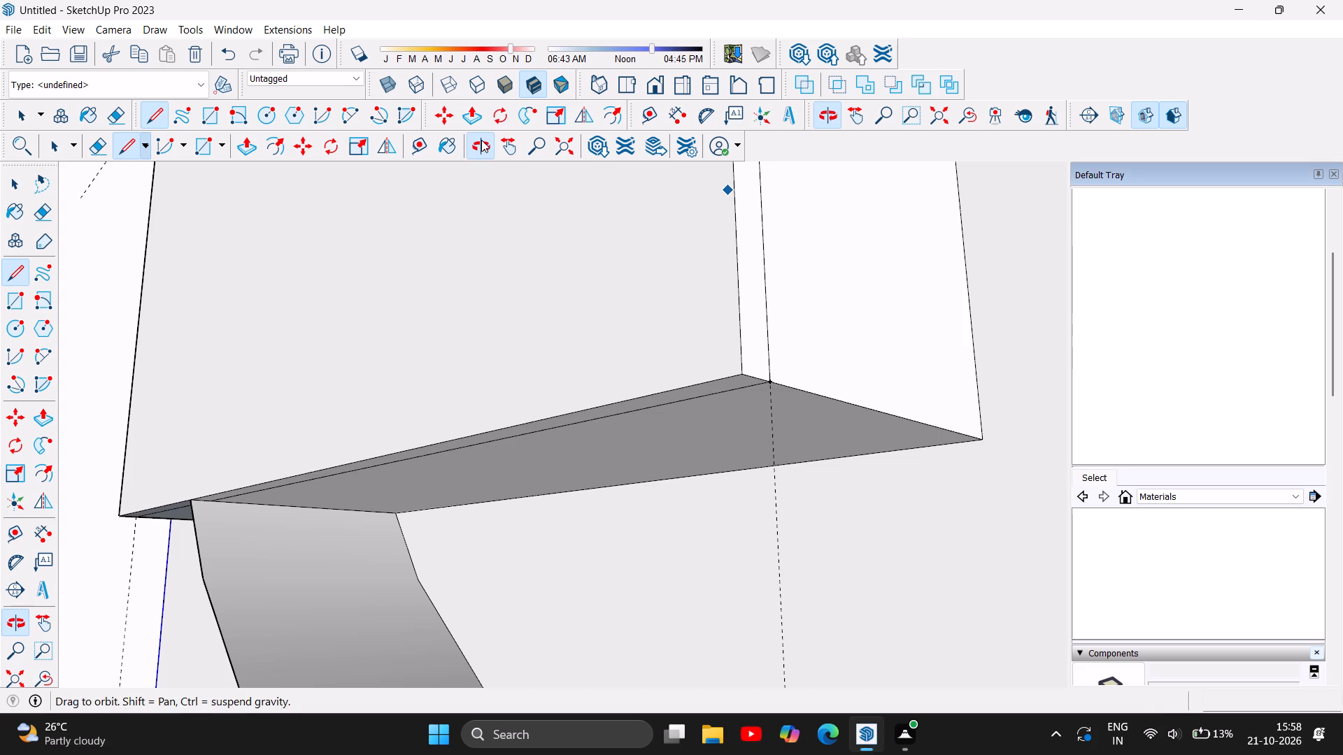
left_click_drag(597, 459, 738, 458)
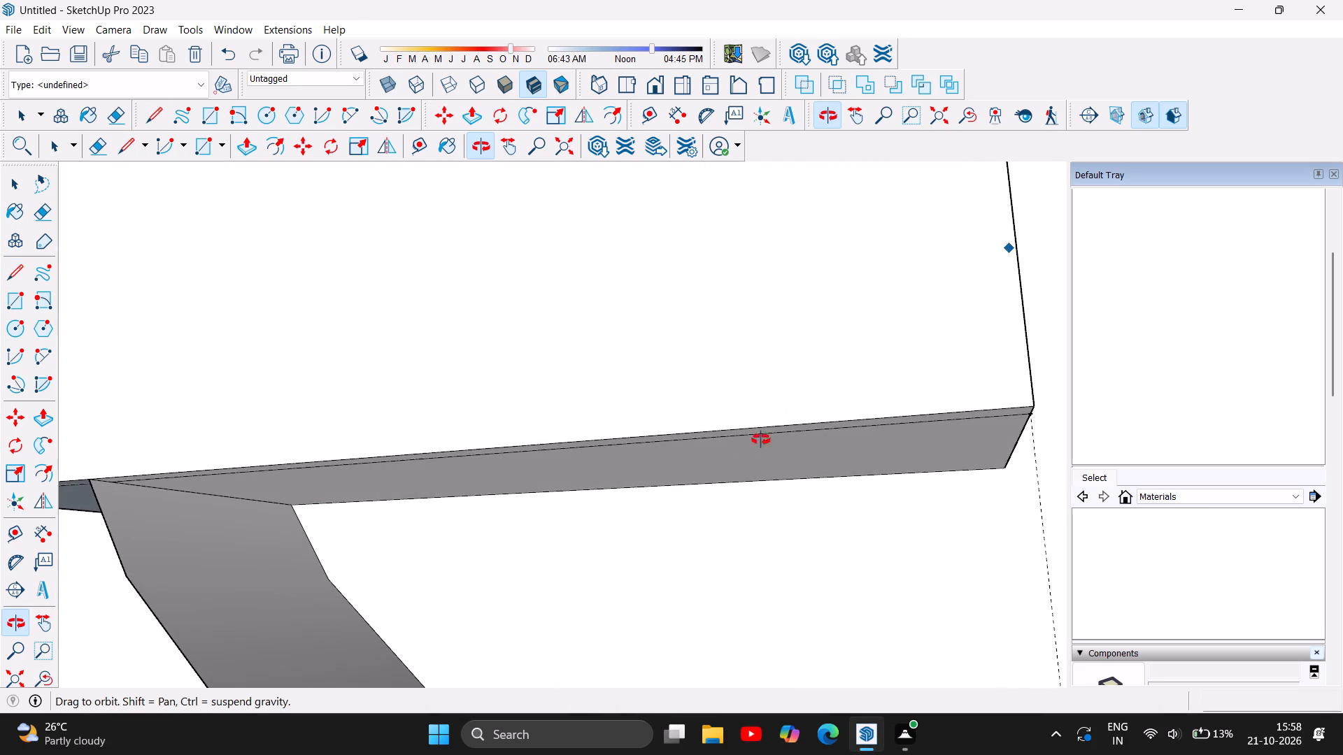
scroll(825, 452, "down", 4)
left_click_drag(164, 450, 315, 480)
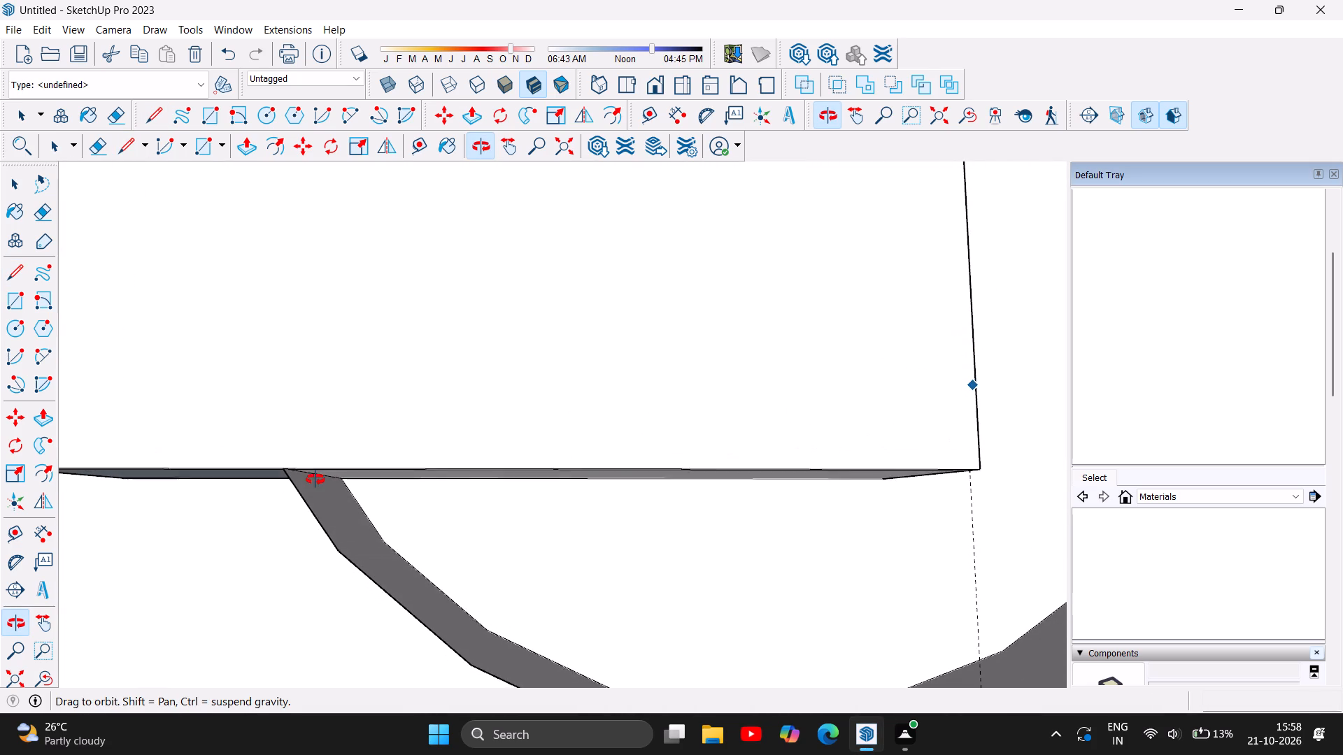
left_click_drag(315, 480, 322, 482)
scroll(641, 496, "down", 4)
left_click_drag(262, 456, 425, 477)
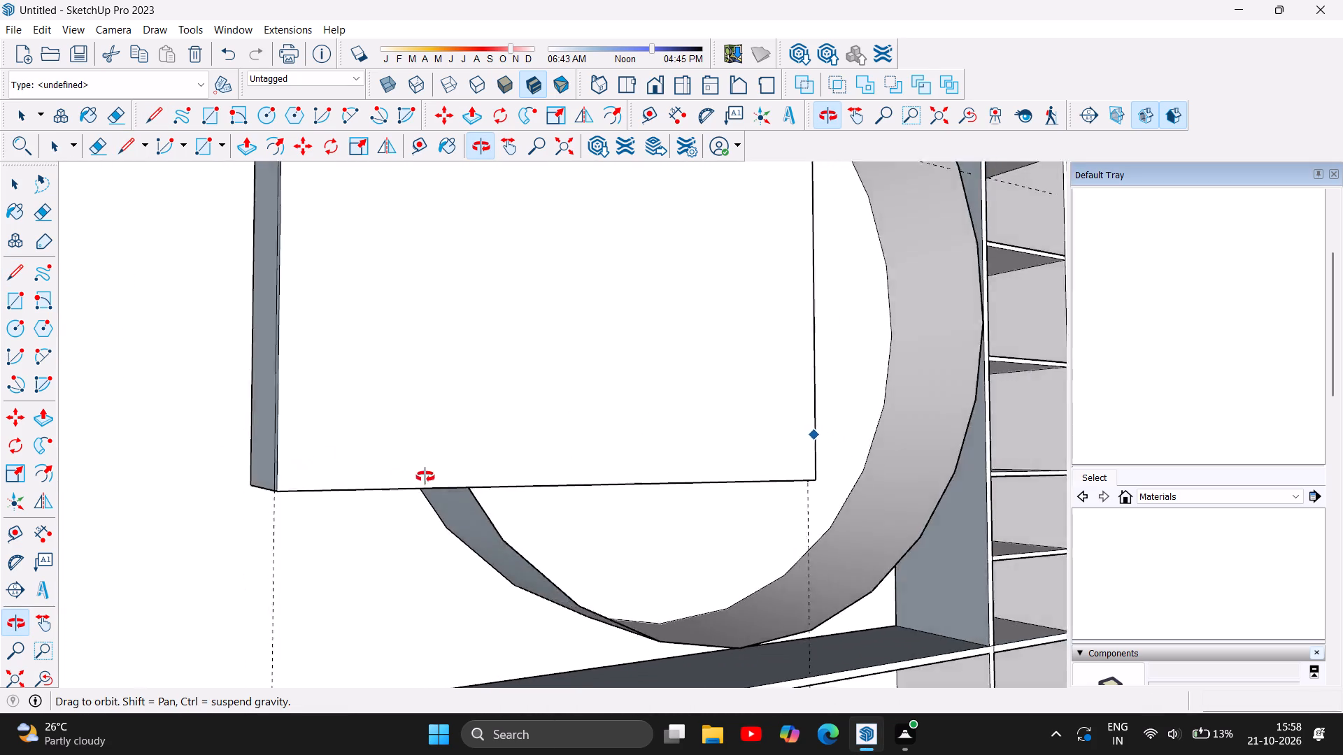
left_click_drag(425, 477, 546, 491)
left_click_drag(546, 491, 521, 478)
left_click_drag(630, 470, 590, 464)
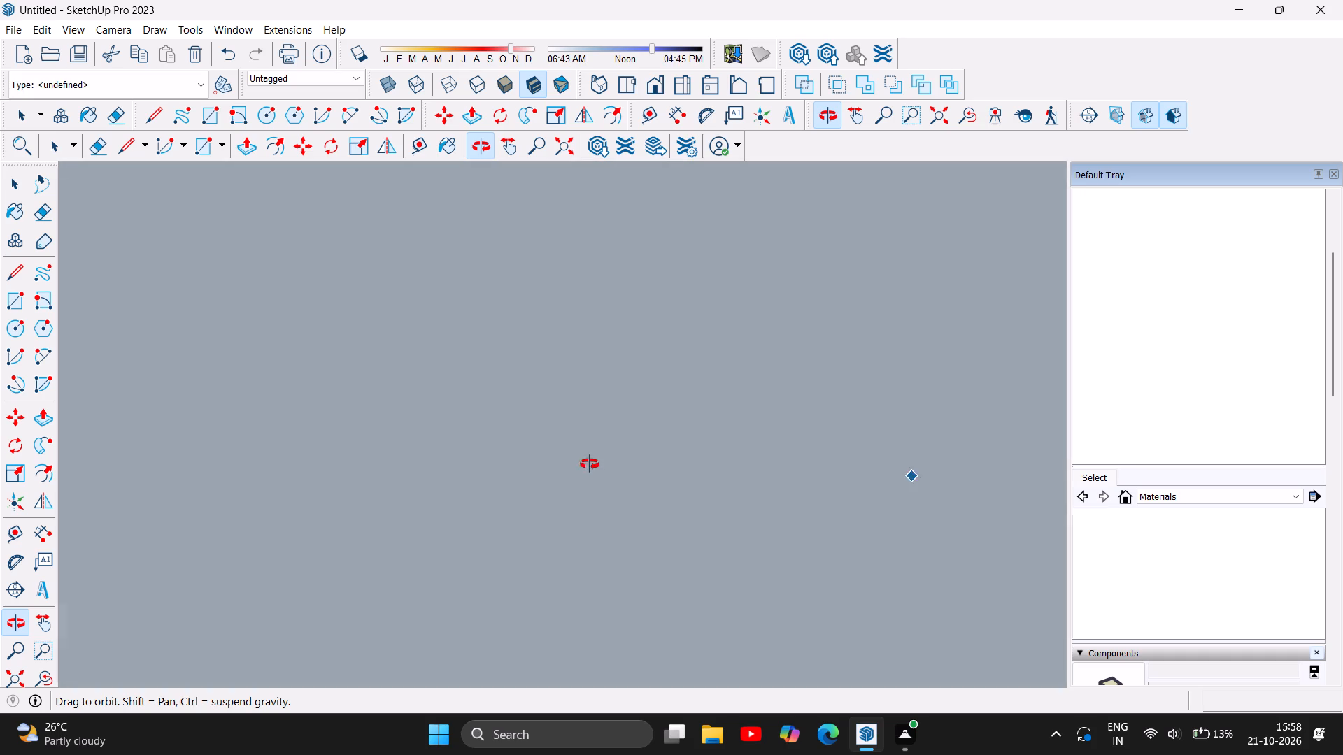
left_click_drag(590, 464, 354, 477)
scroll(341, 470, "down", 5)
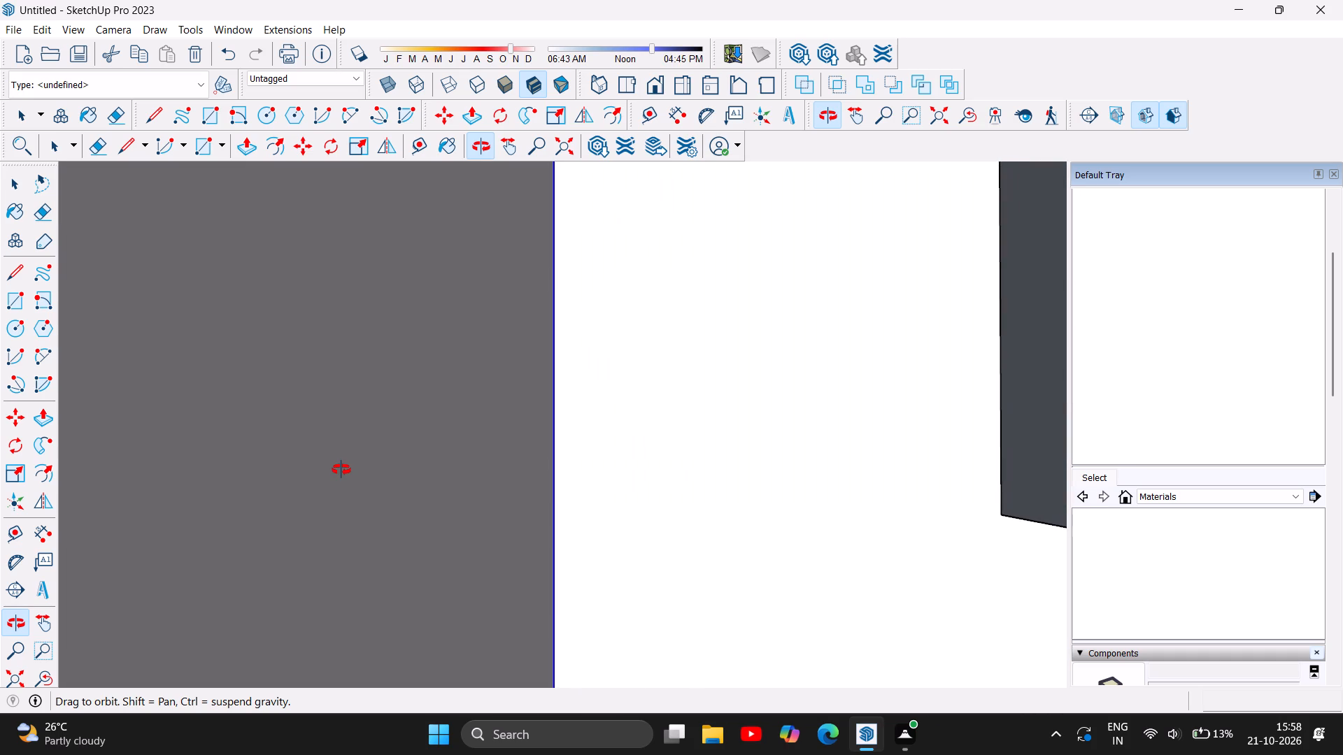
scroll(341, 470, "down", 5)
left_click_drag(945, 480, 768, 429)
scroll(758, 428, "down", 5)
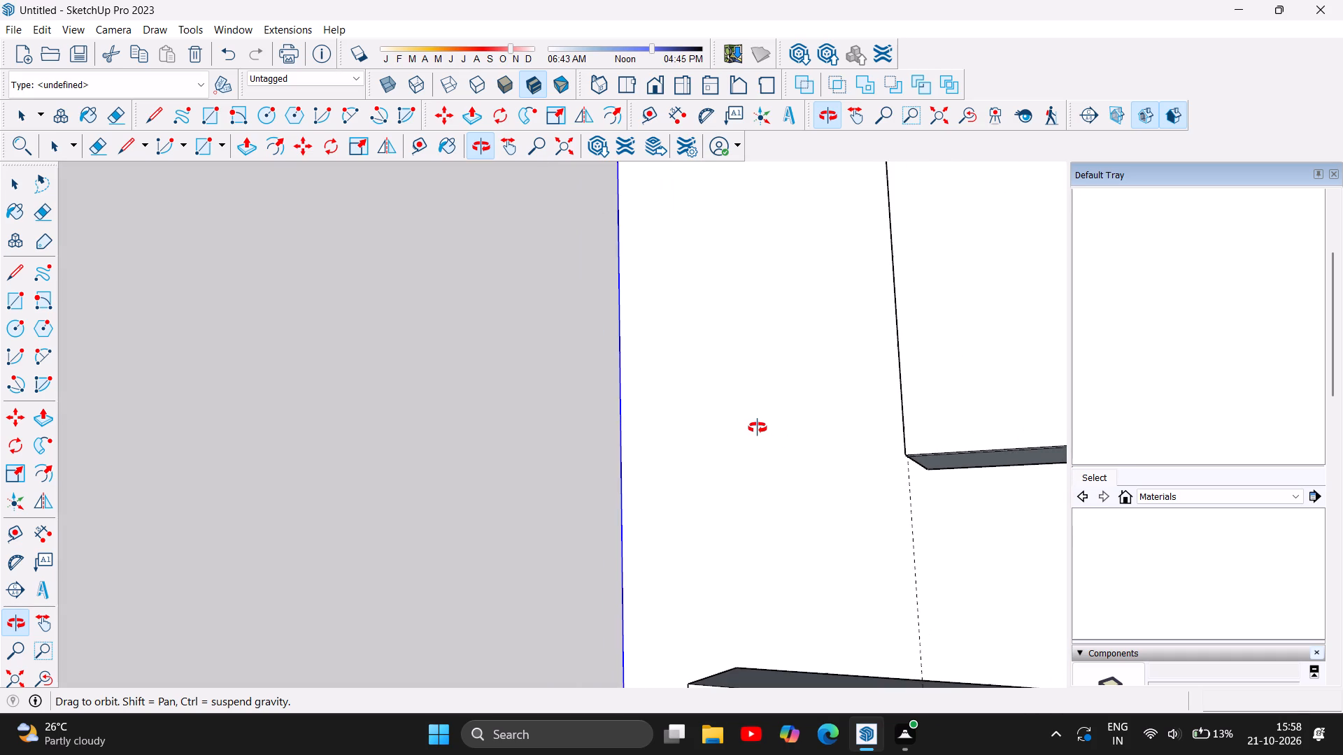
left_click_drag(907, 444, 1021, 444)
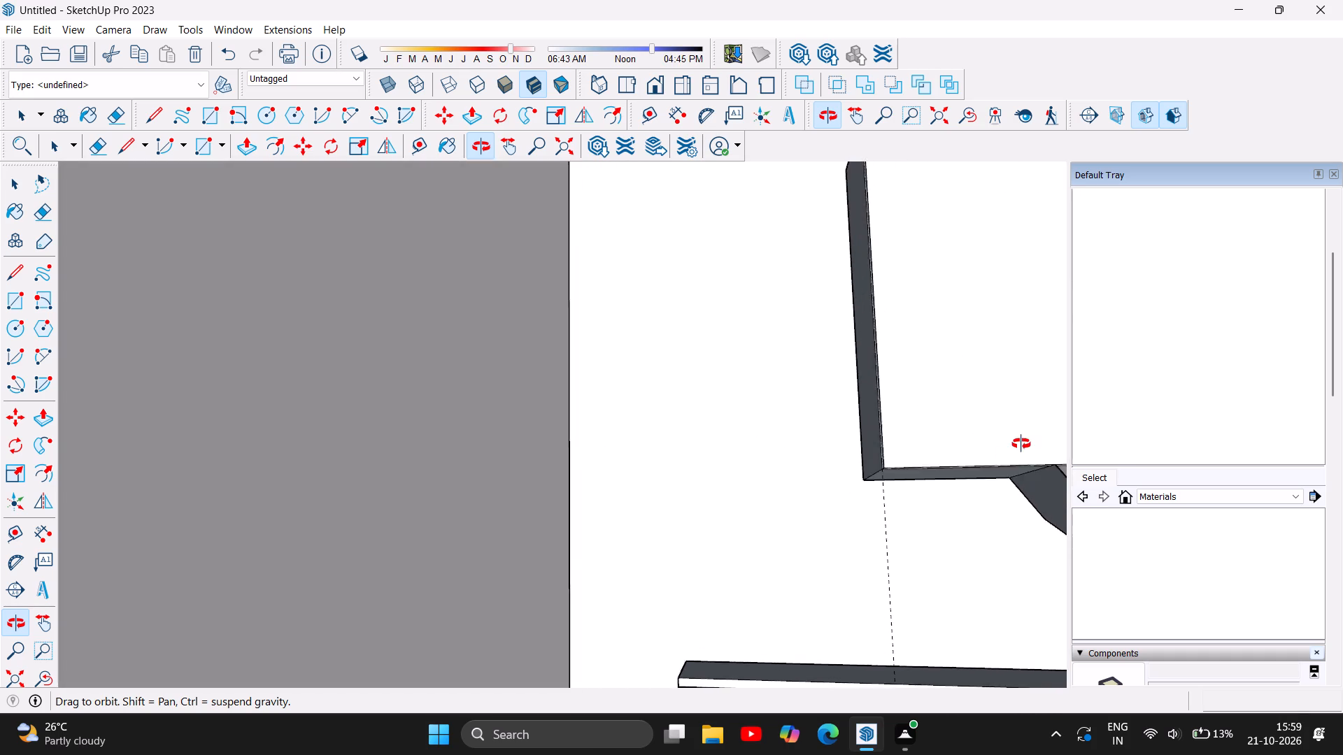
left_click_drag(1021, 444, 1090, 476)
left_click_drag(850, 454, 786, 470)
scroll(798, 498, "down", 5)
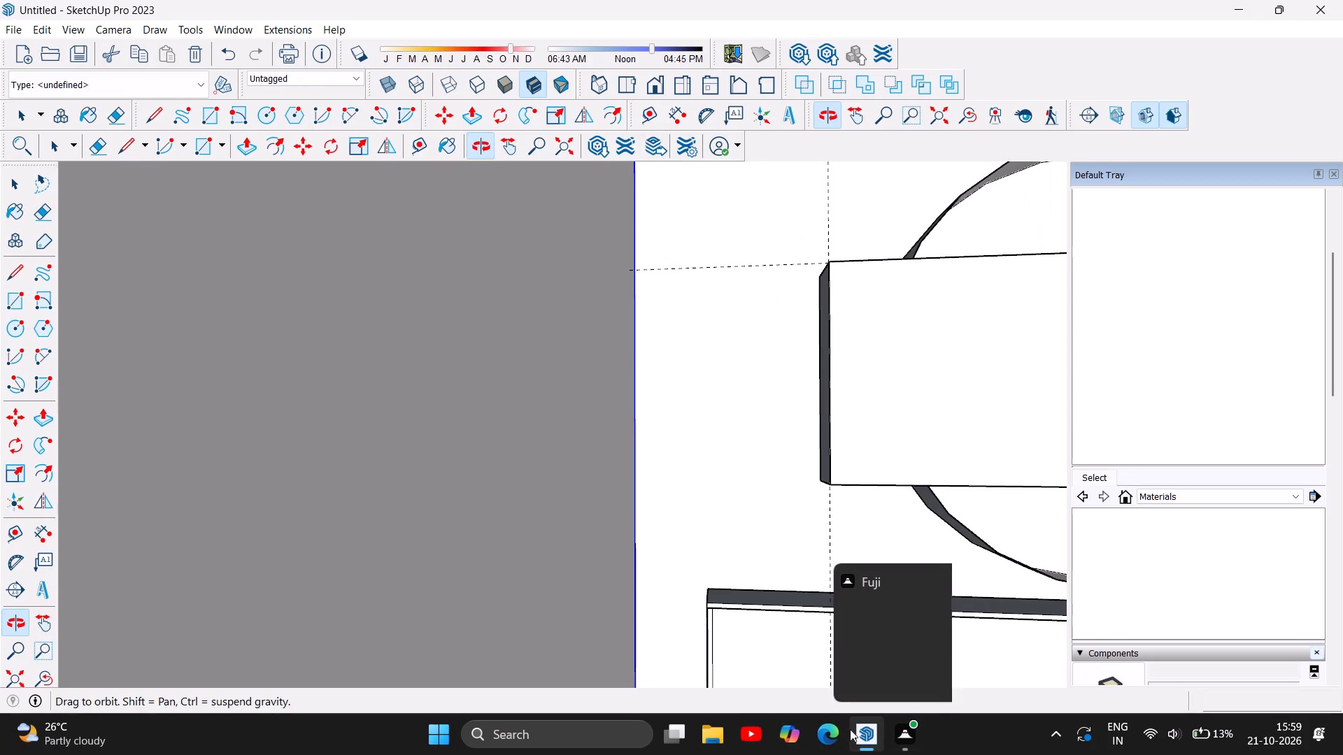
scroll(698, 460, "down", 4)
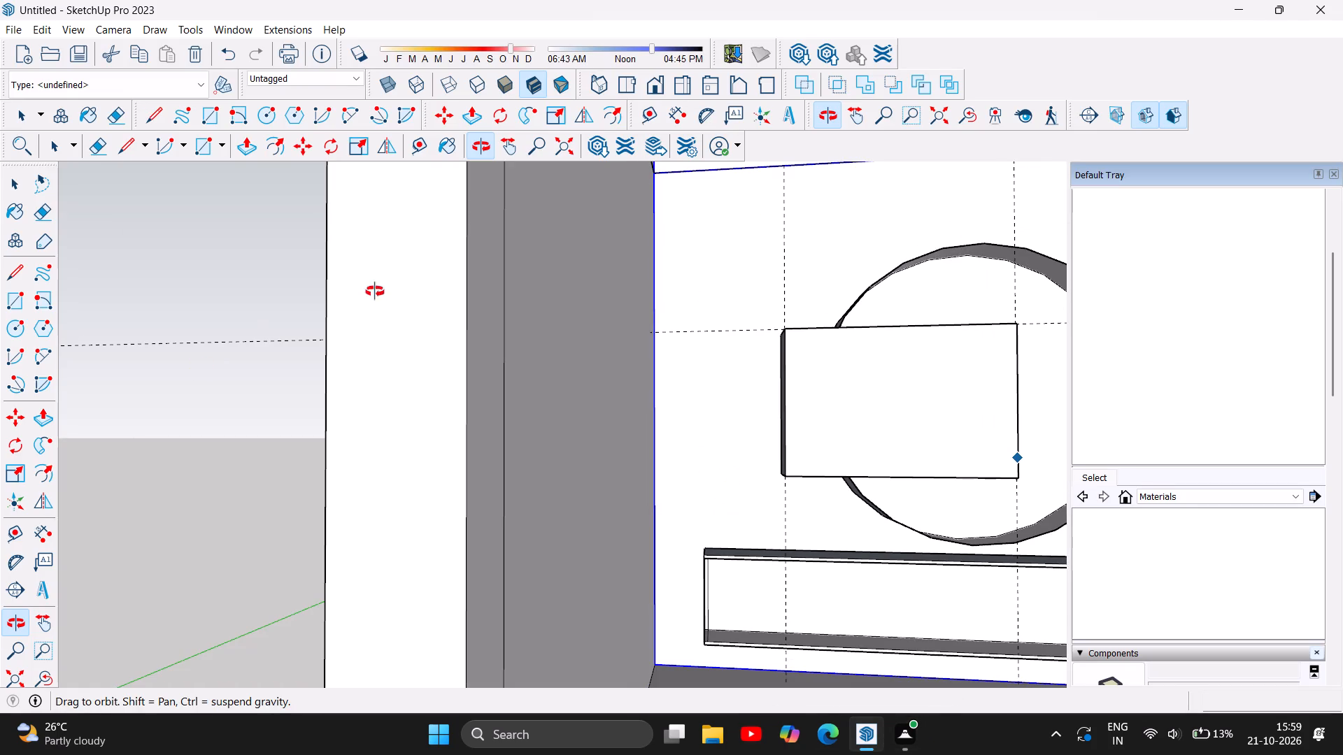
scroll(457, 400, "down", 4)
scroll(552, 424, "down", 4)
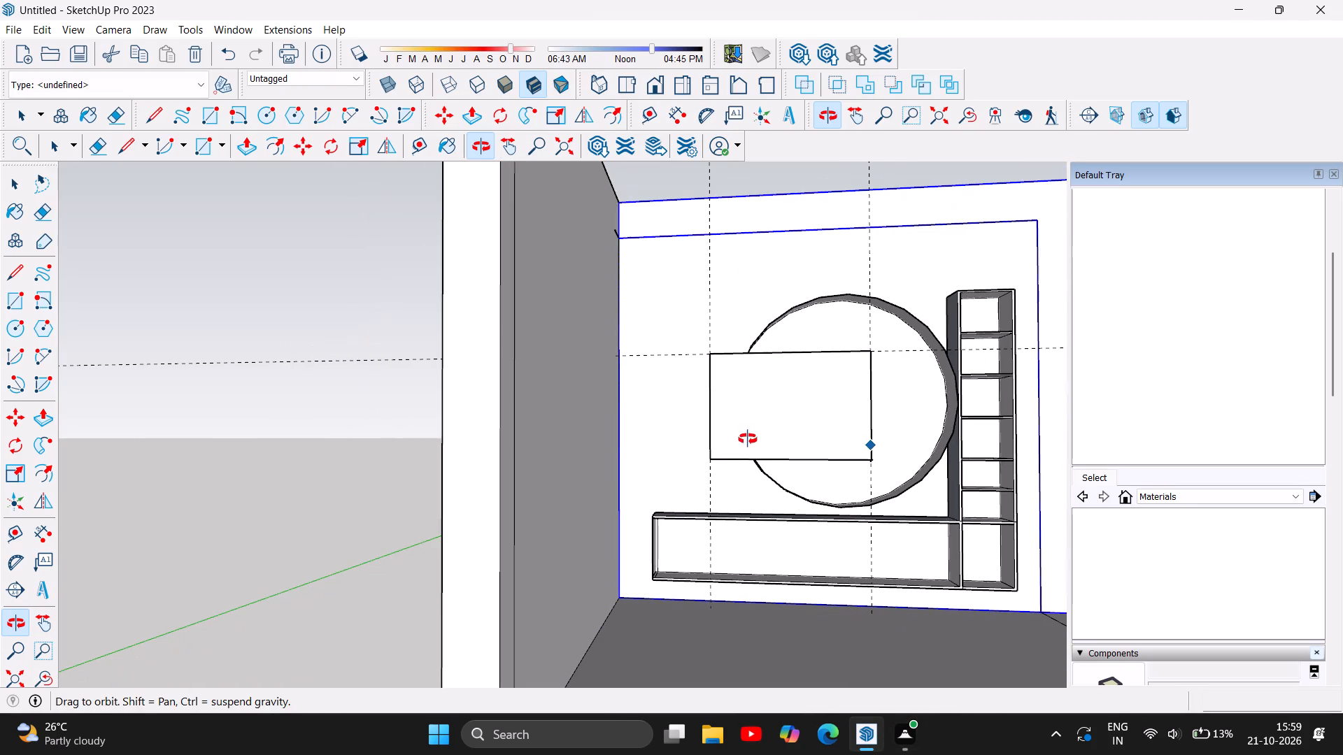
left_click_drag(748, 439, 744, 451)
scroll(694, 463, "up", 6)
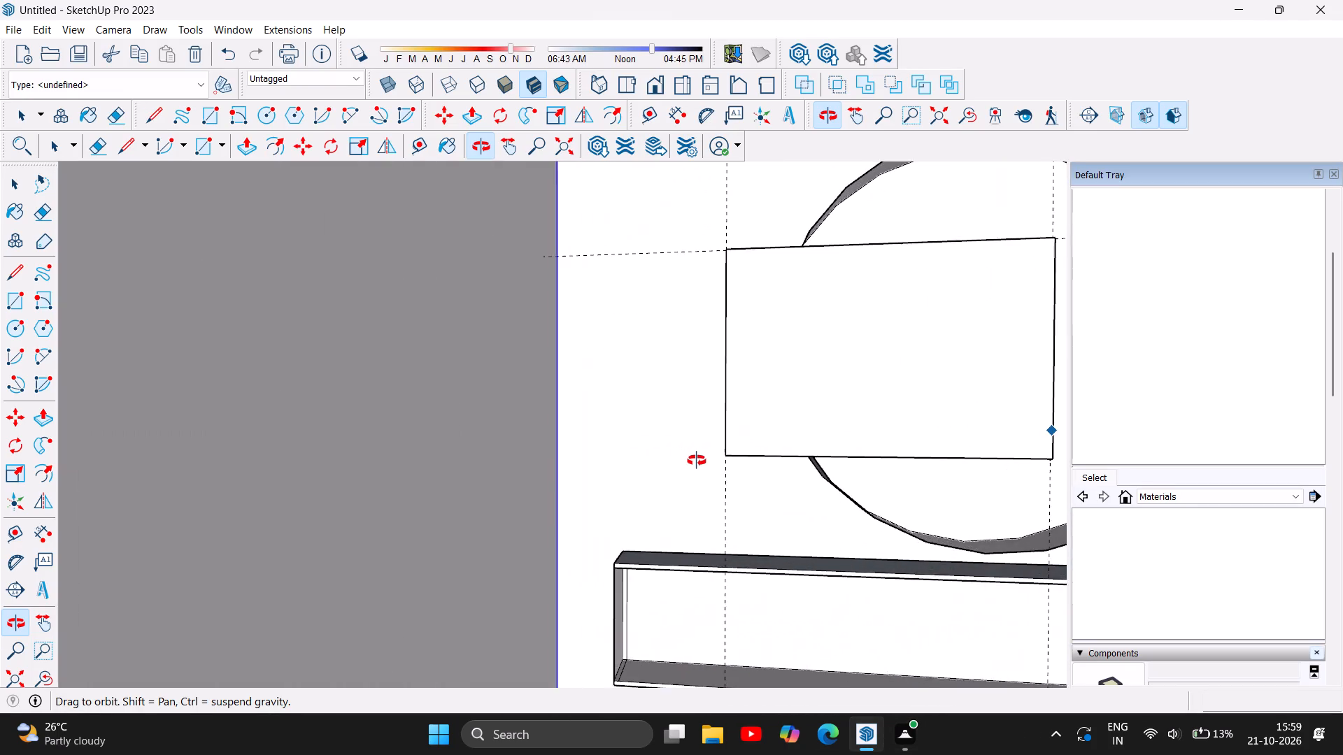
scroll(712, 451, "up", 10)
left_click_drag(711, 450, 735, 457)
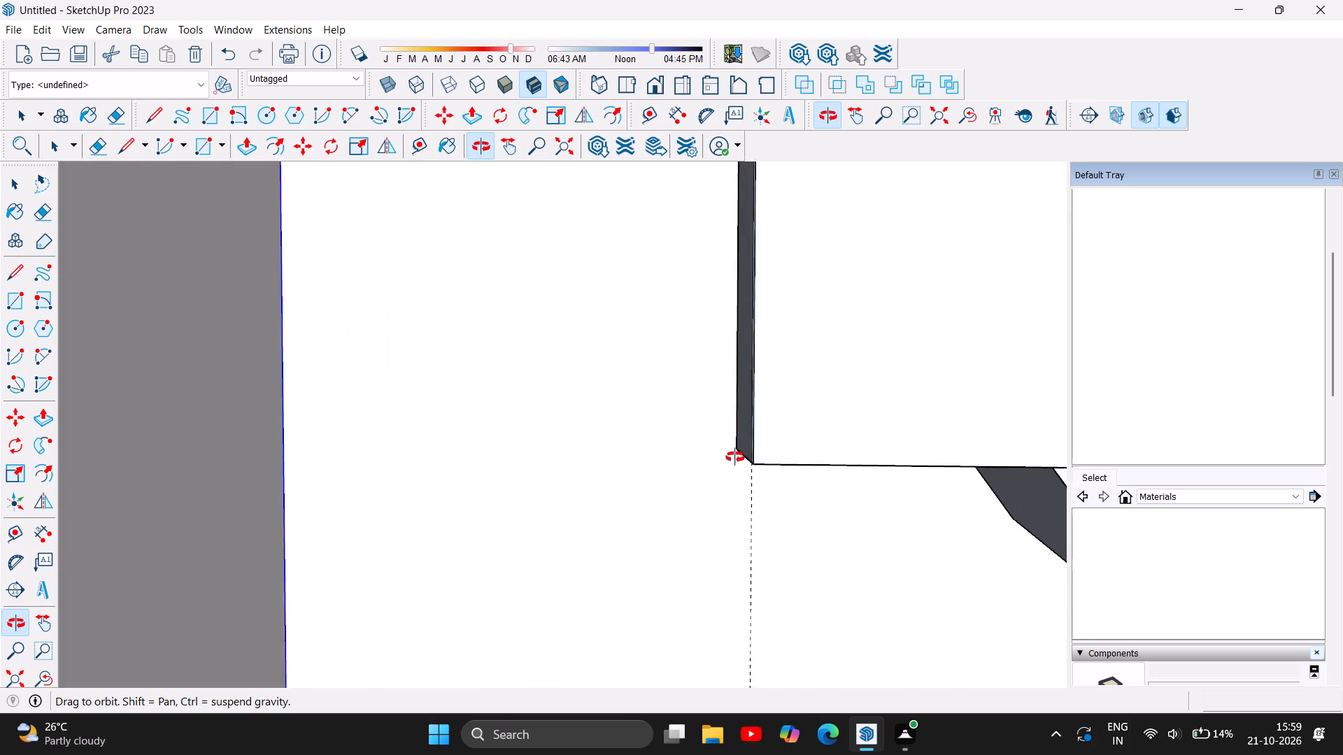
left_click_drag(735, 457, 890, 488)
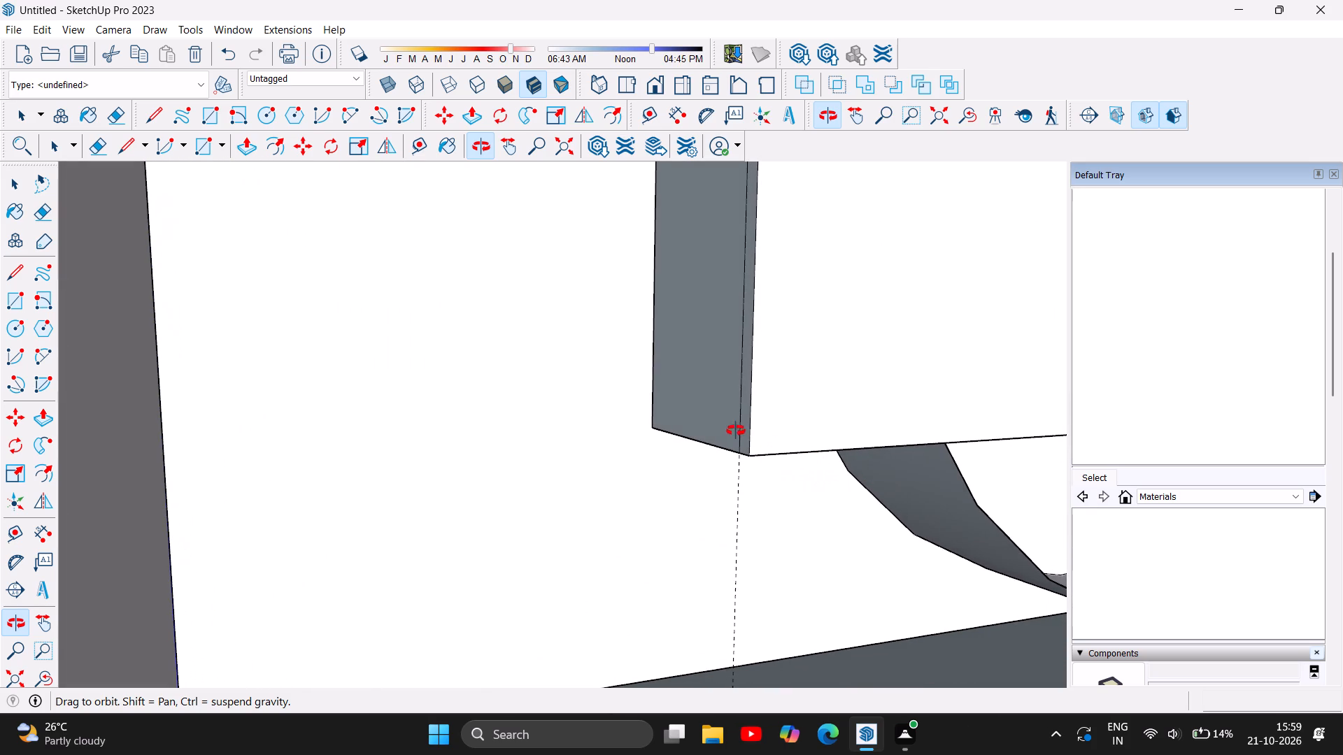
scroll(749, 438, "up", 18)
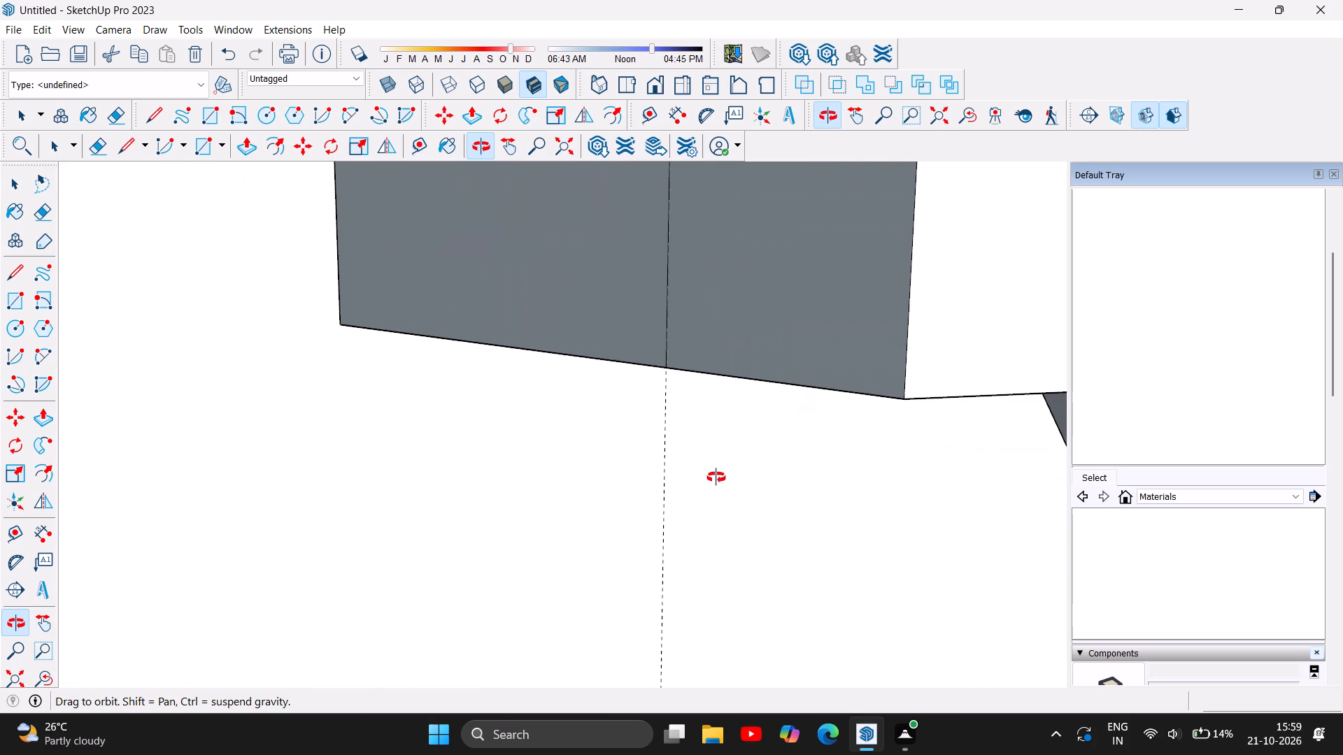
scroll(637, 436, "down", 8)
scroll(690, 459, "down", 4)
left_click_drag(772, 446, 646, 491)
scroll(646, 491, "down", 17)
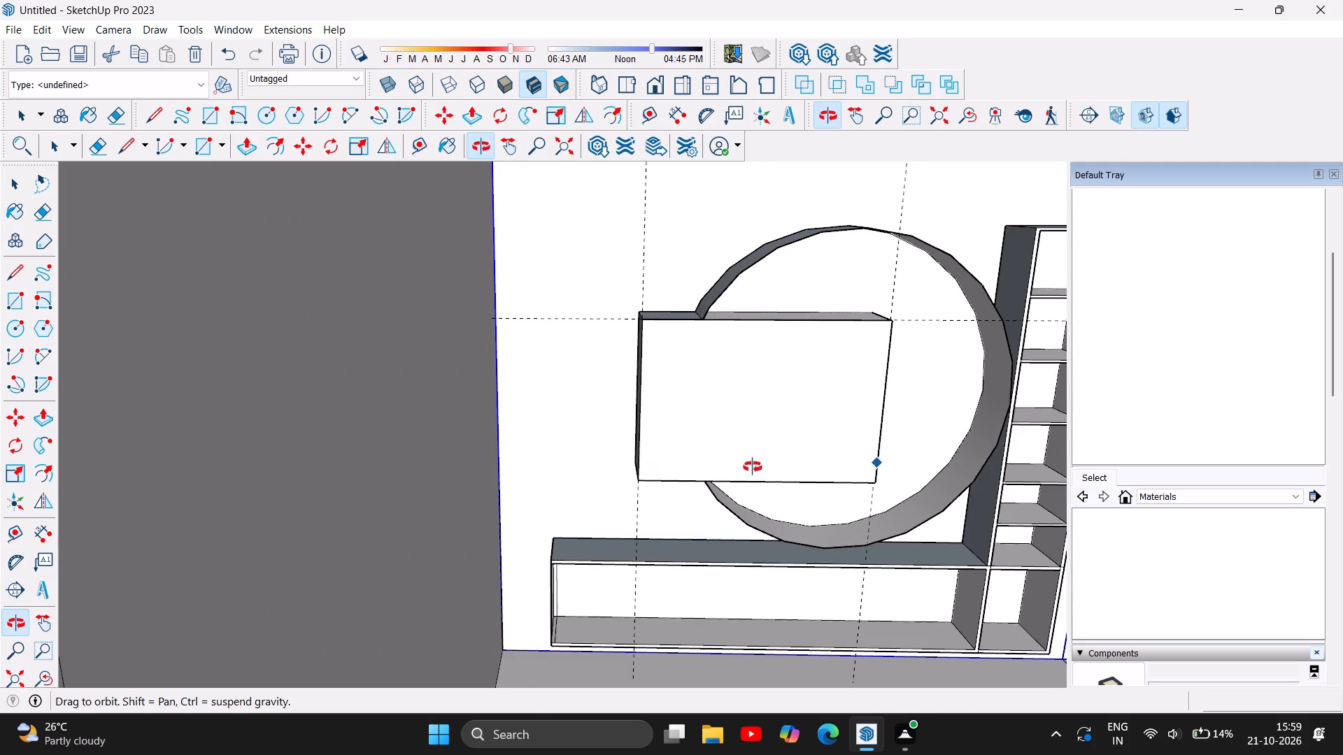
left_click_drag(868, 444, 730, 542)
left_click_drag(883, 465, 717, 494)
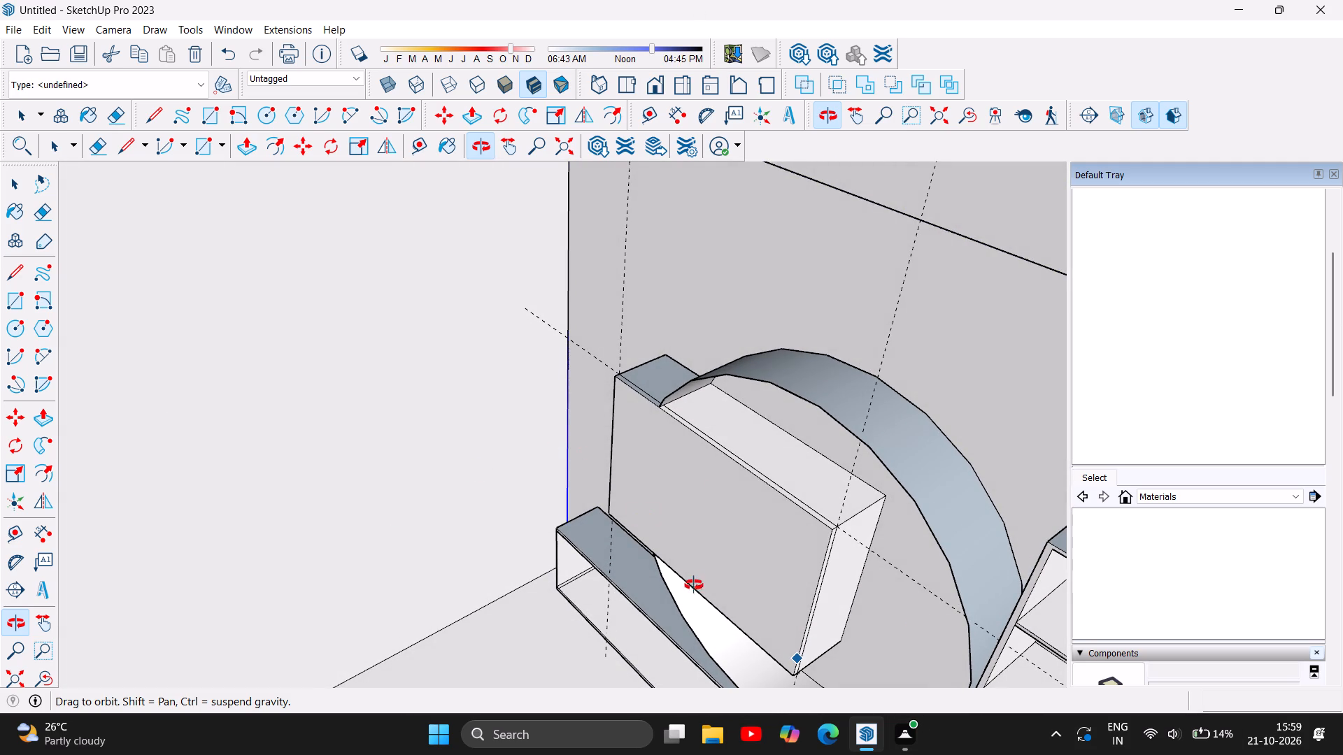
left_click_drag(839, 624, 709, 549)
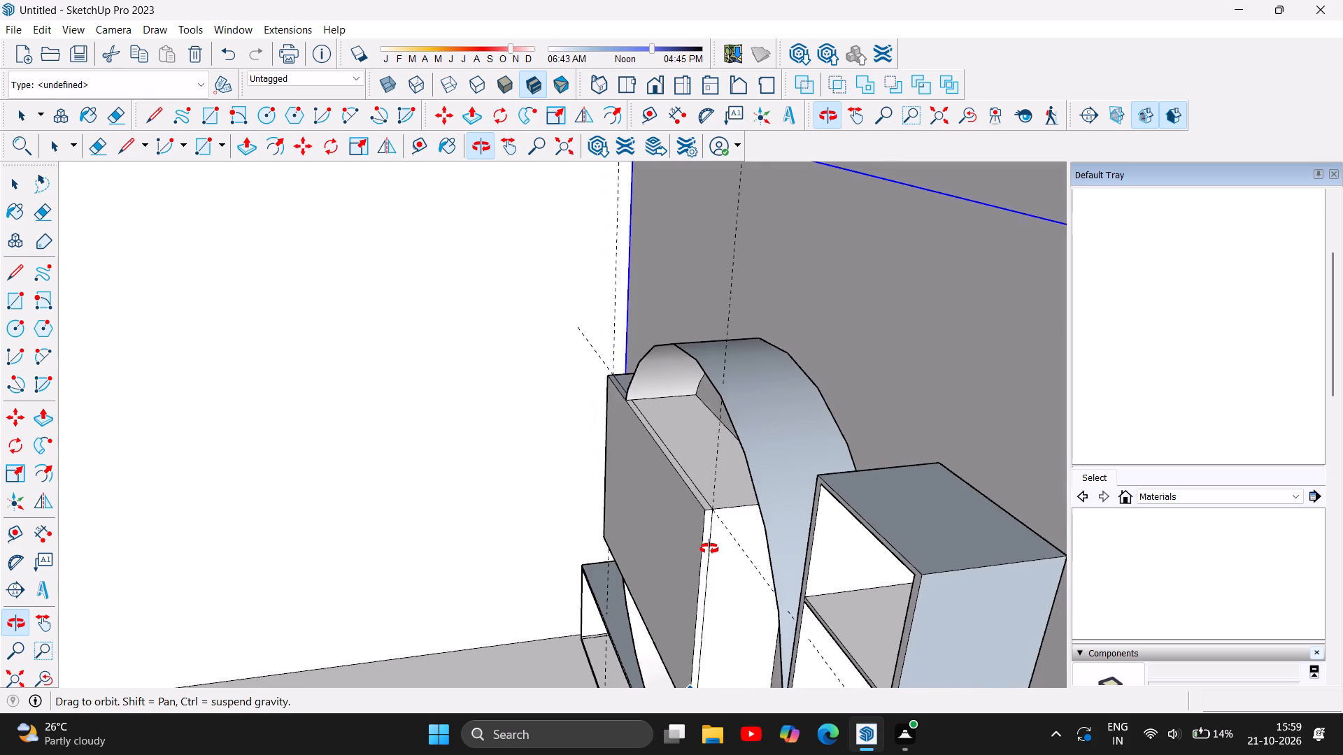
left_click_drag(709, 549, 695, 401)
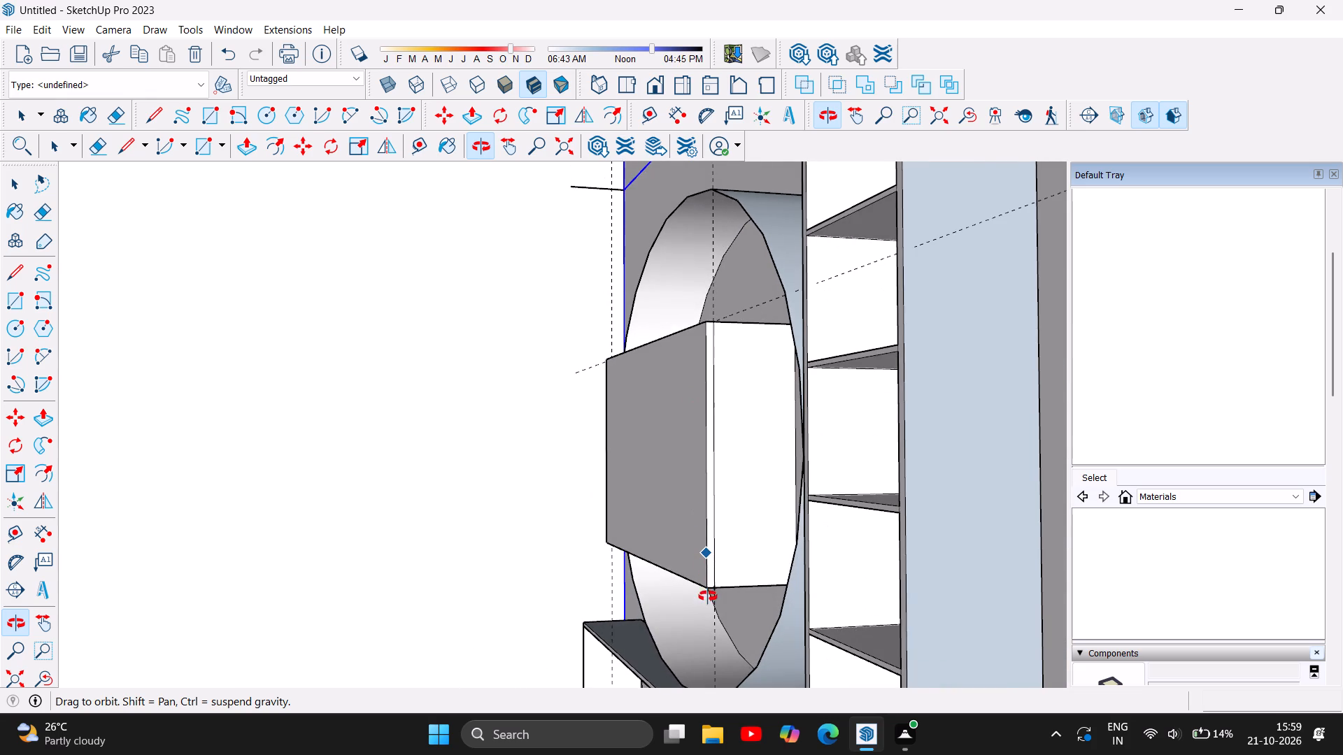
left_click_drag(708, 596, 734, 404)
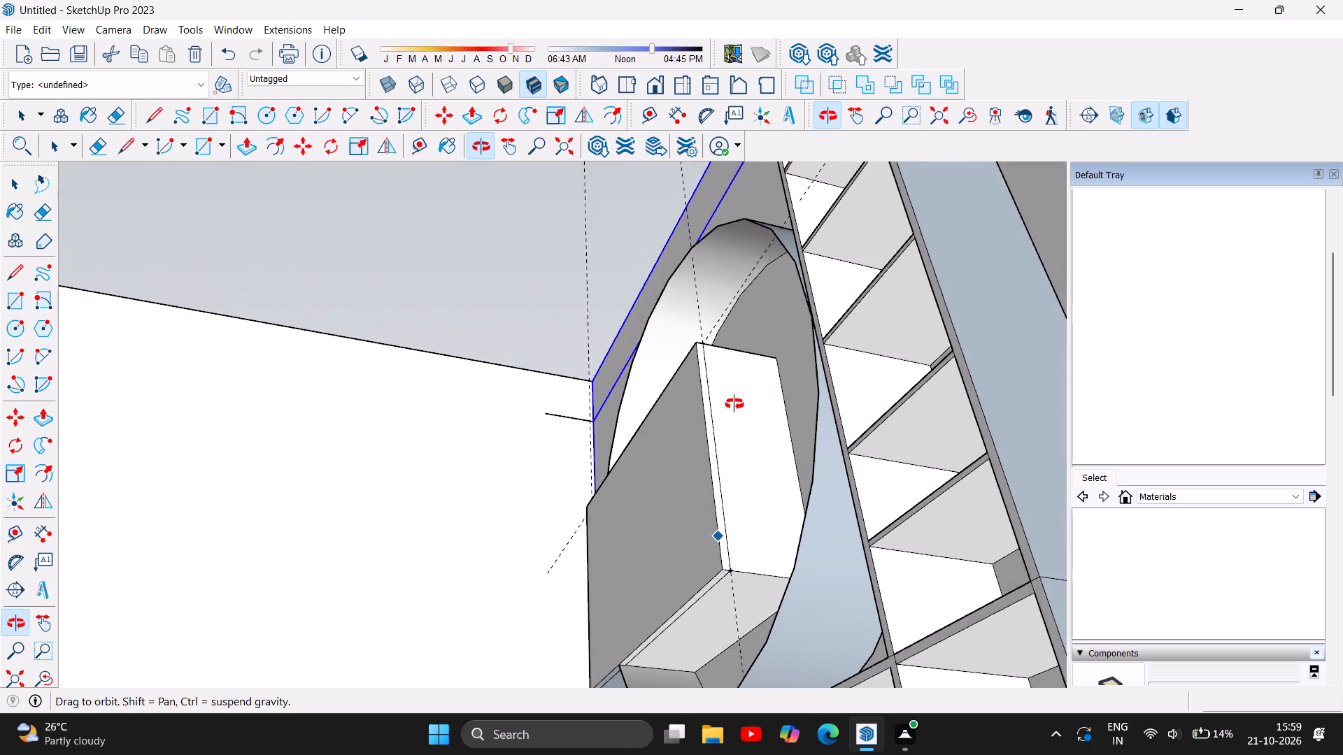
left_click_drag(734, 404, 702, 505)
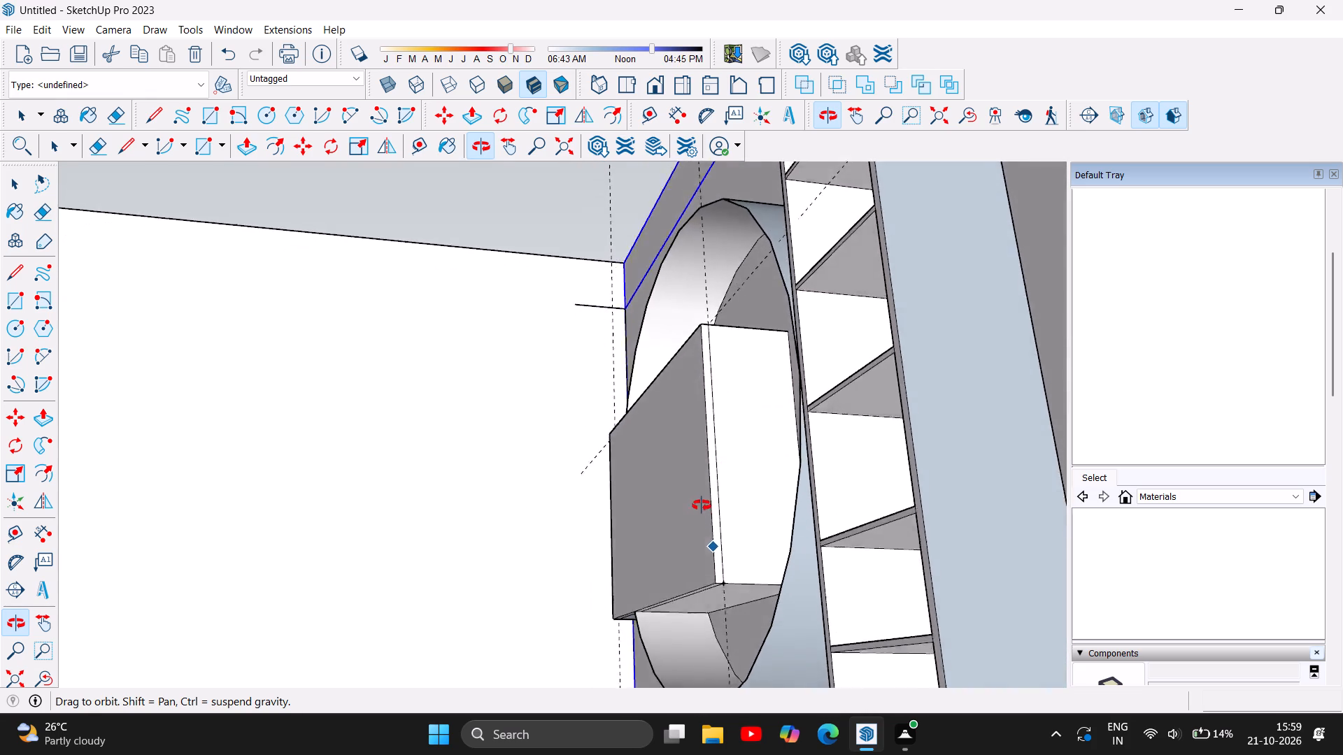
left_click_drag(702, 505, 737, 662)
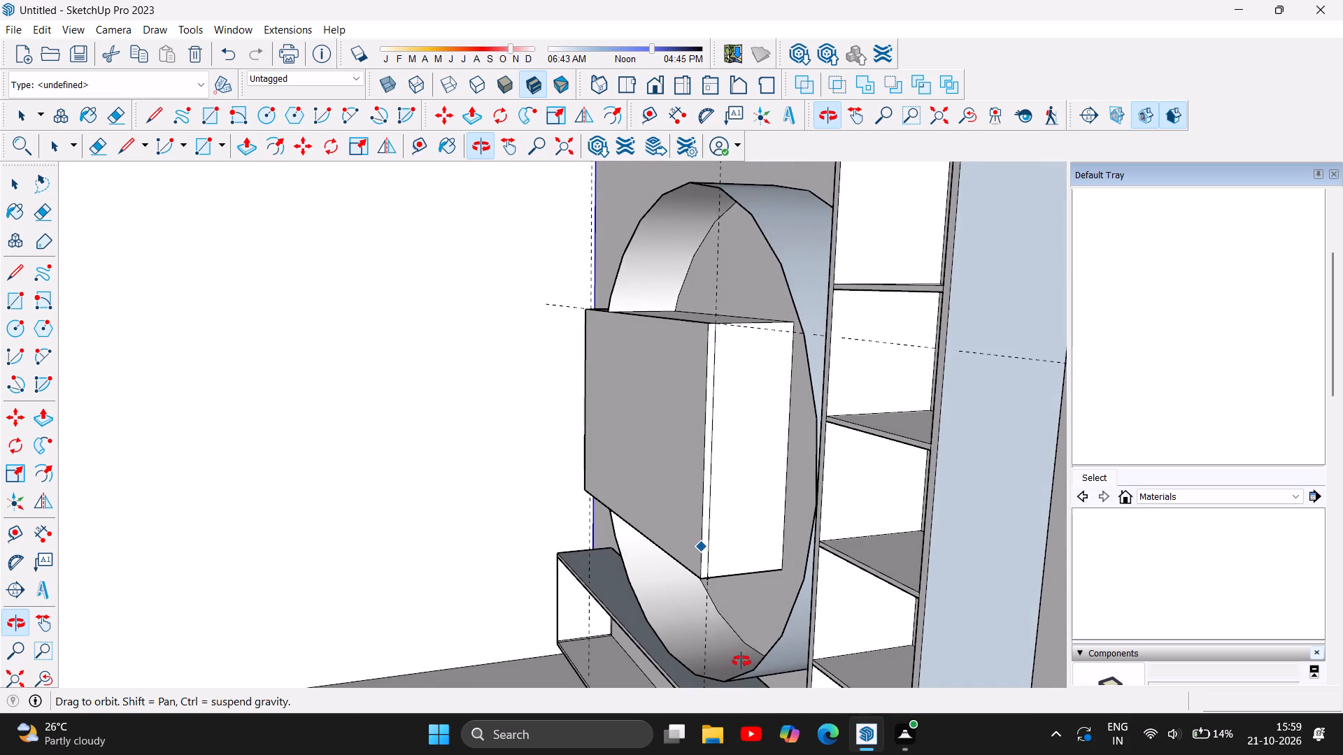
left_click_drag(710, 430, 678, 546)
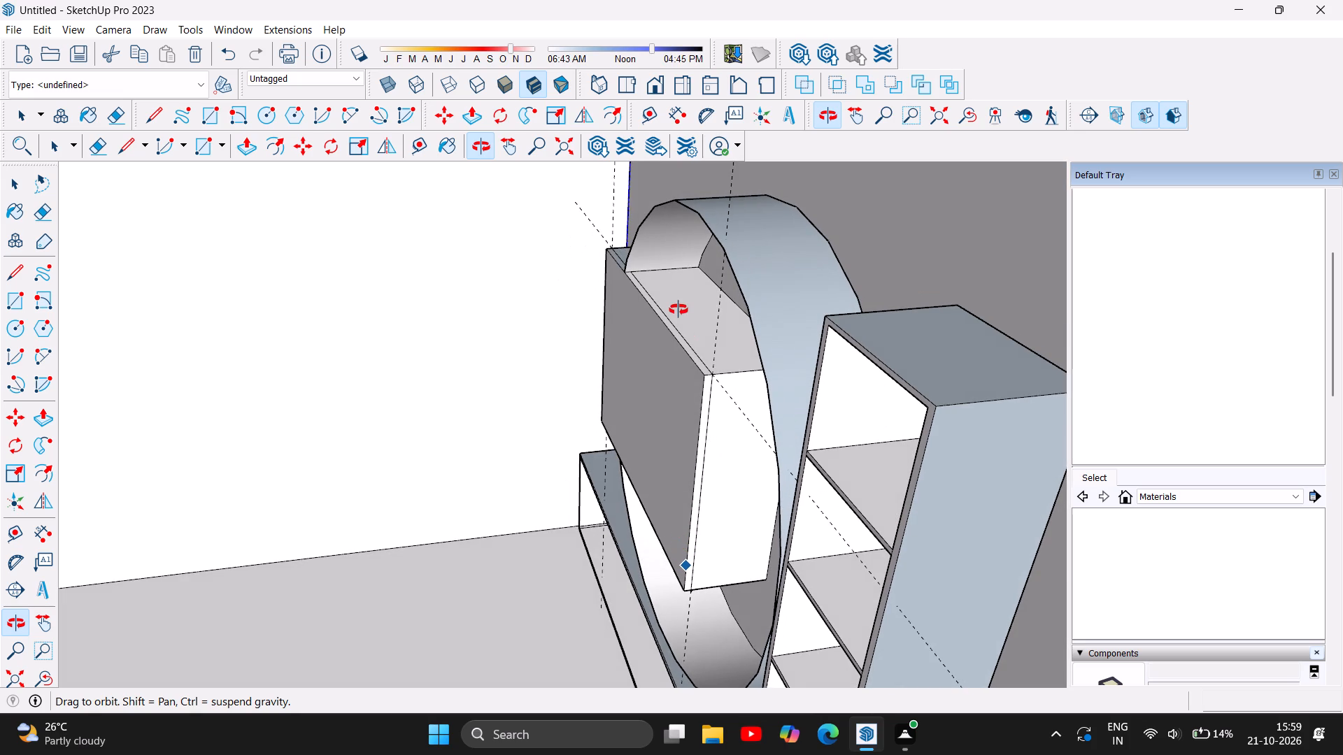
left_click_drag(678, 310, 690, 368)
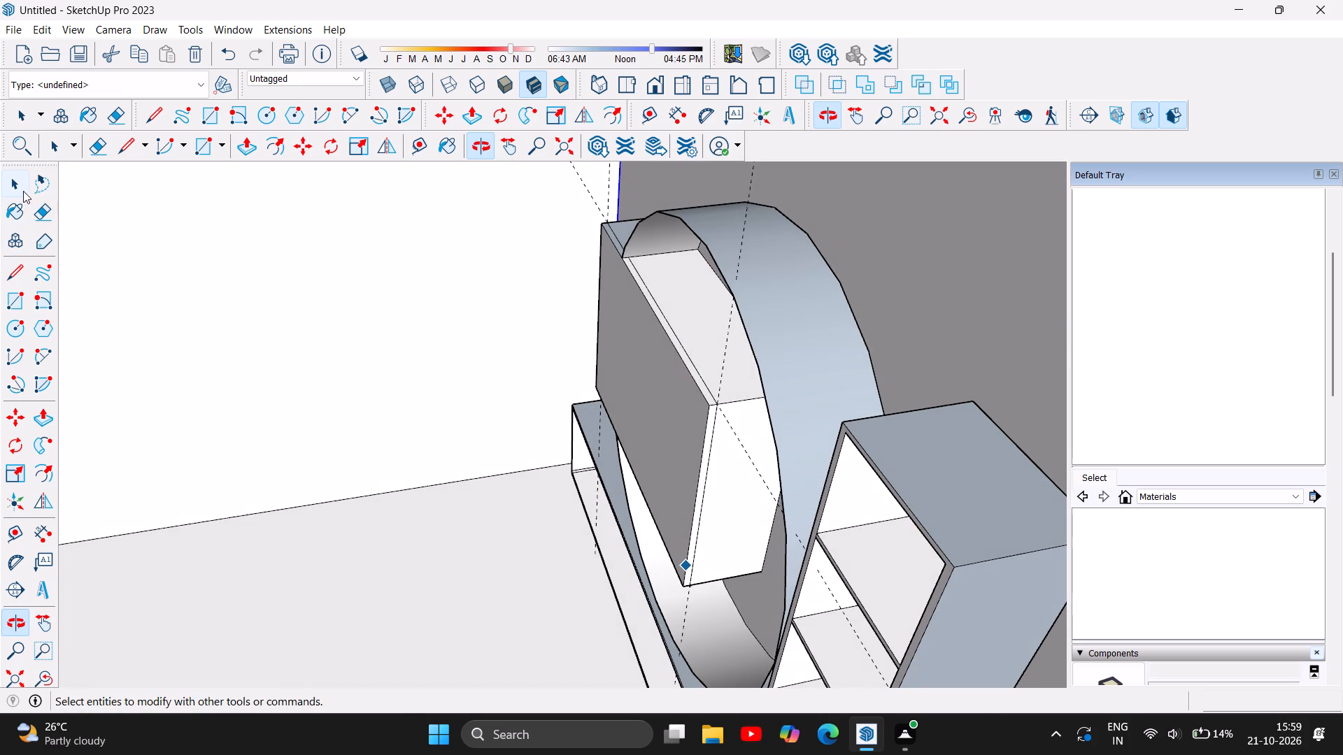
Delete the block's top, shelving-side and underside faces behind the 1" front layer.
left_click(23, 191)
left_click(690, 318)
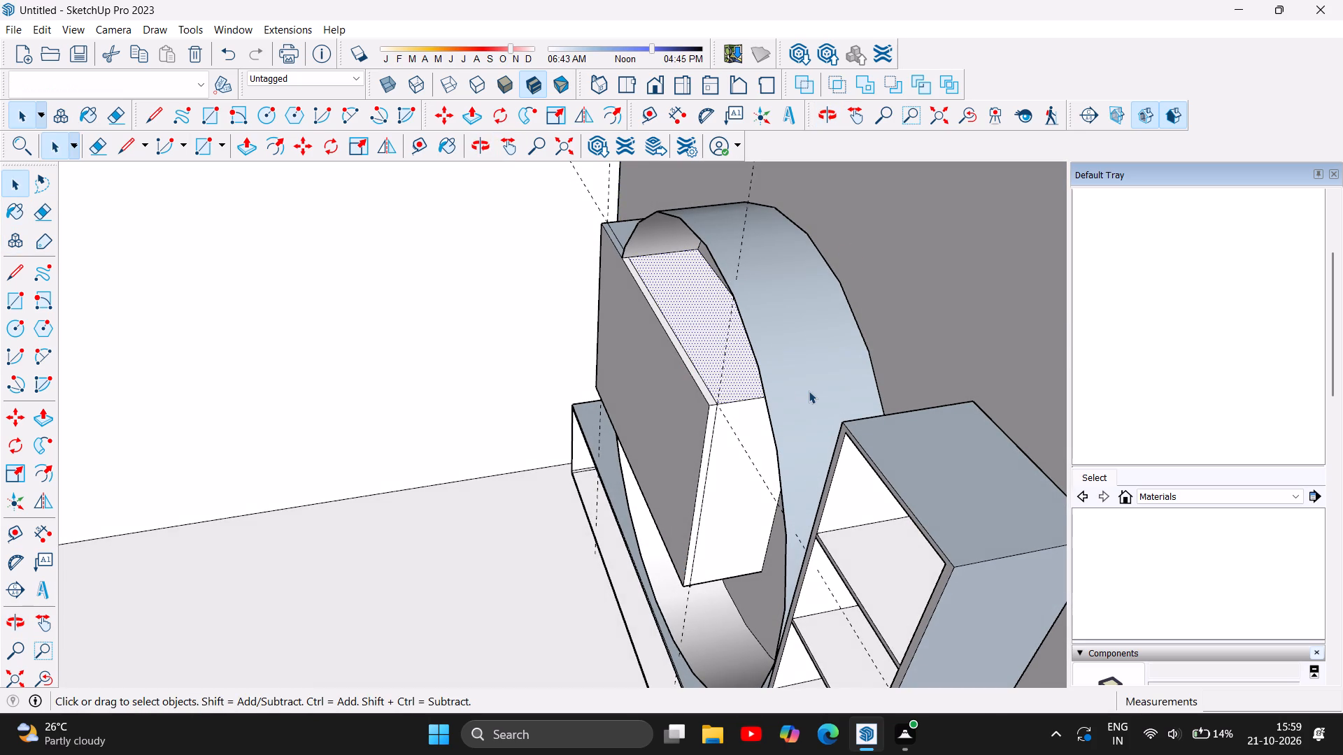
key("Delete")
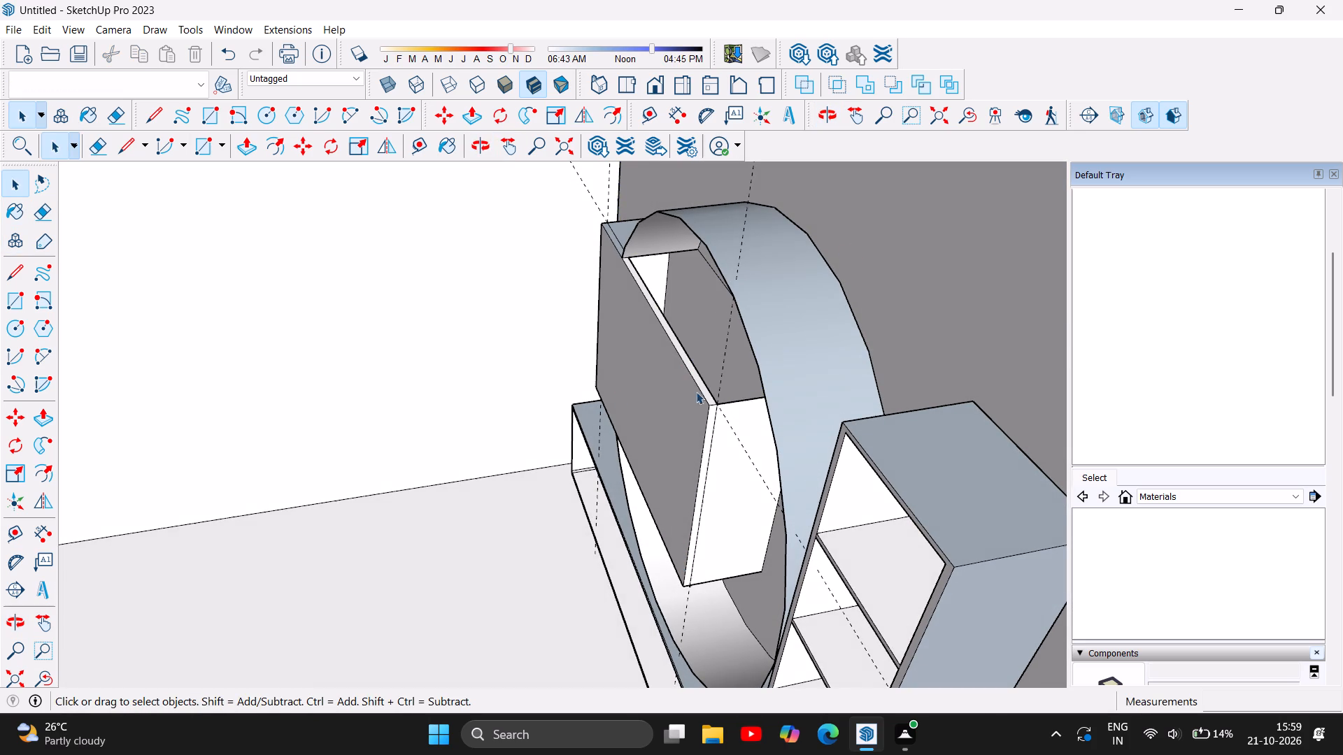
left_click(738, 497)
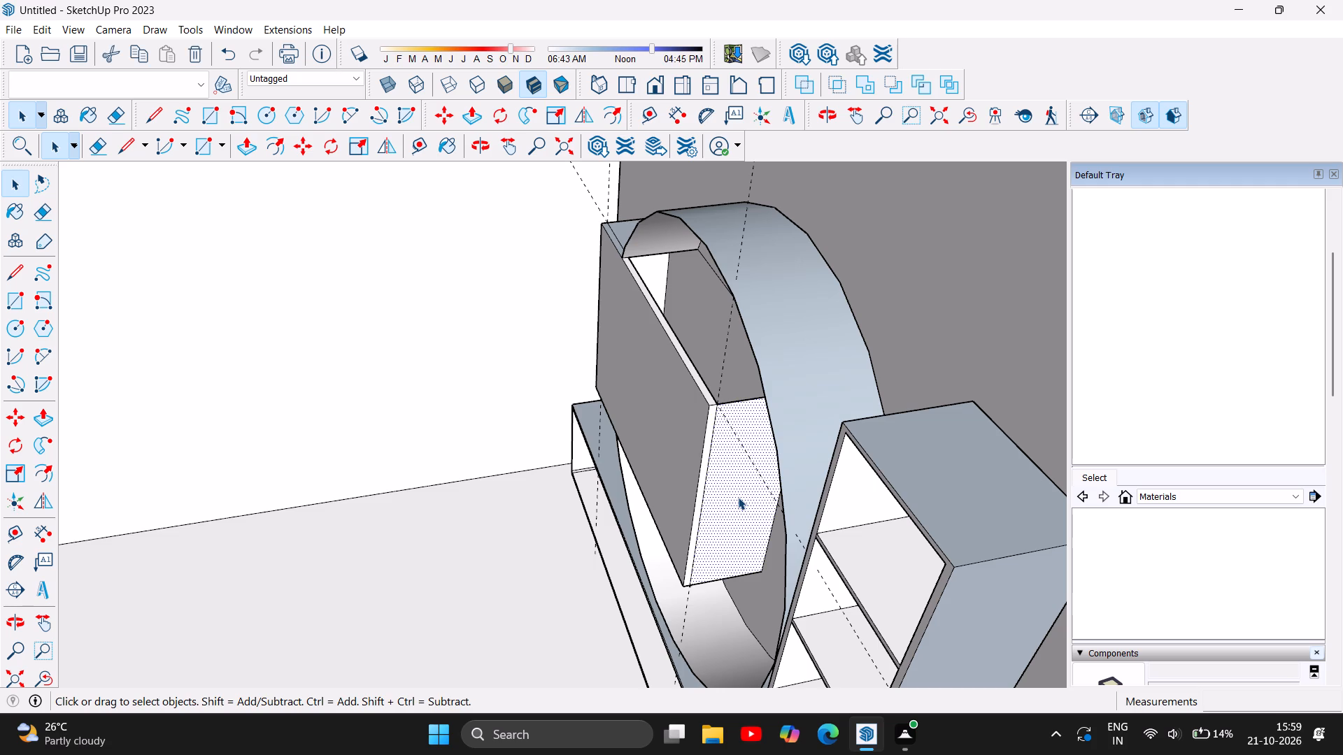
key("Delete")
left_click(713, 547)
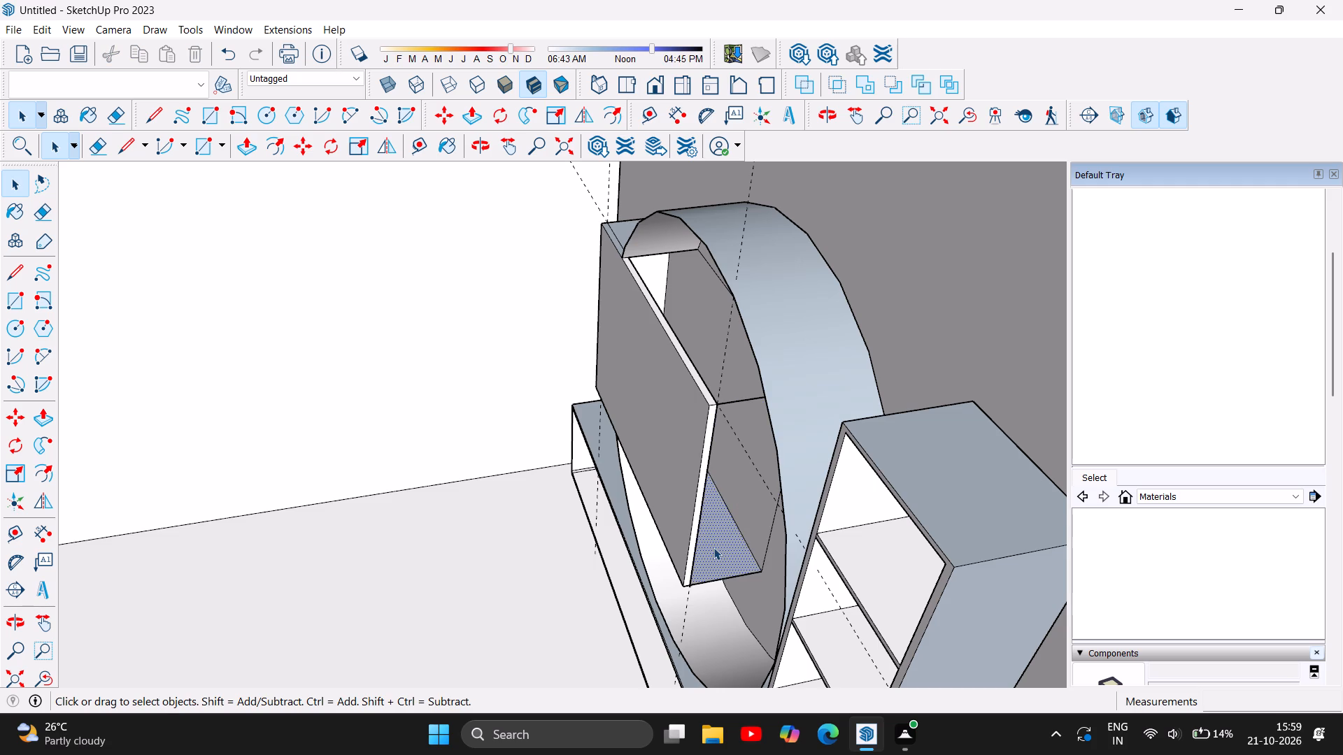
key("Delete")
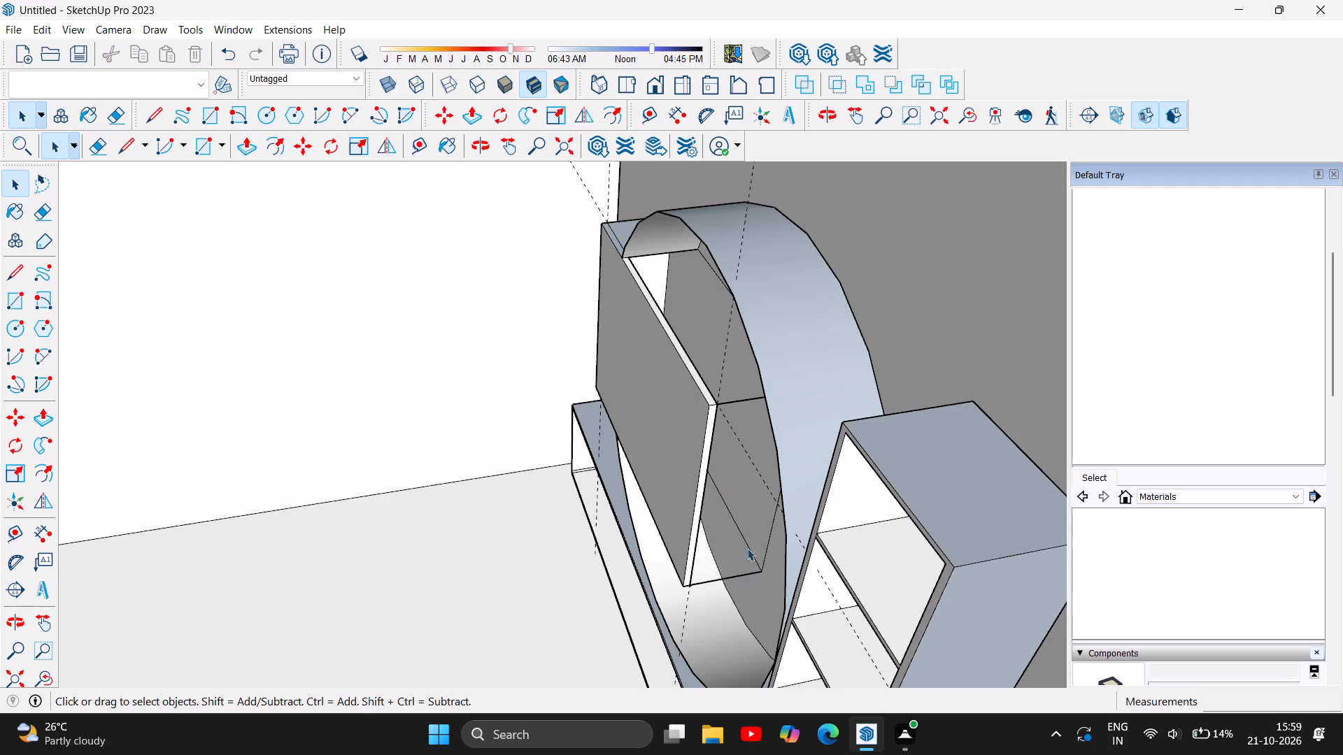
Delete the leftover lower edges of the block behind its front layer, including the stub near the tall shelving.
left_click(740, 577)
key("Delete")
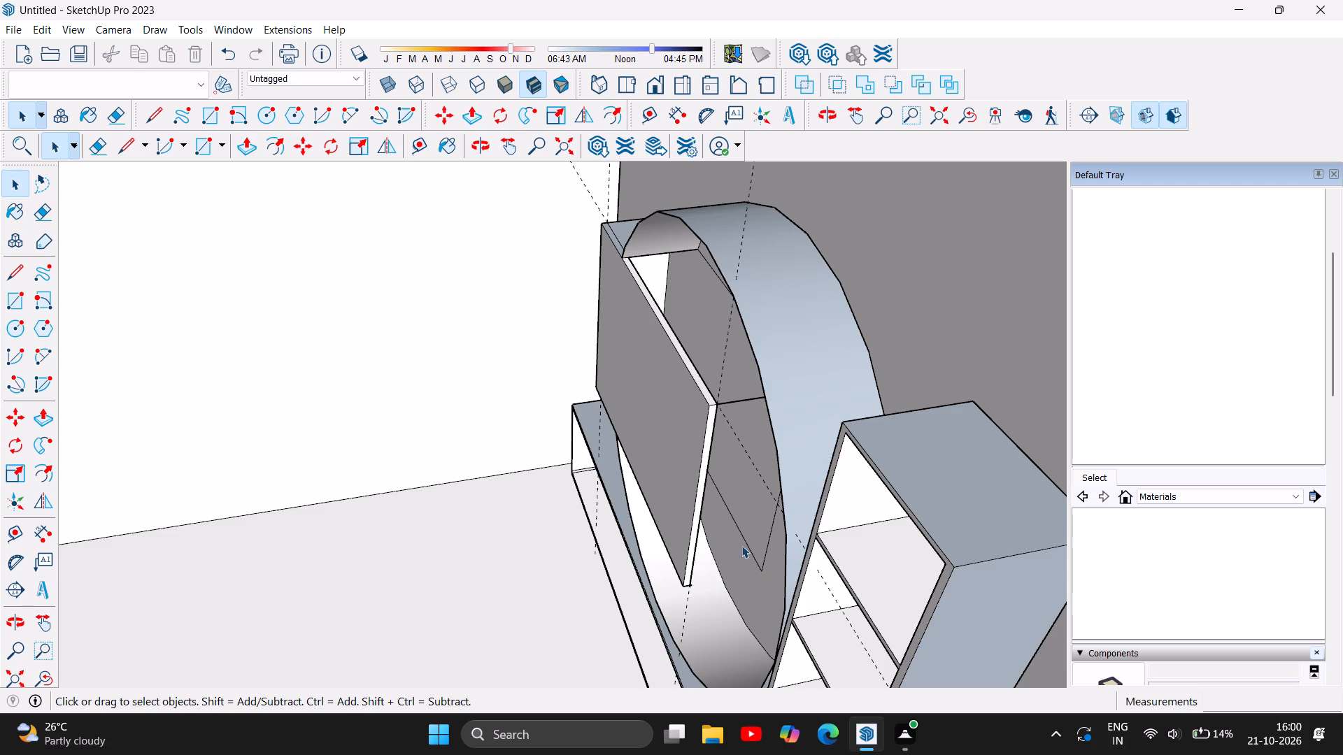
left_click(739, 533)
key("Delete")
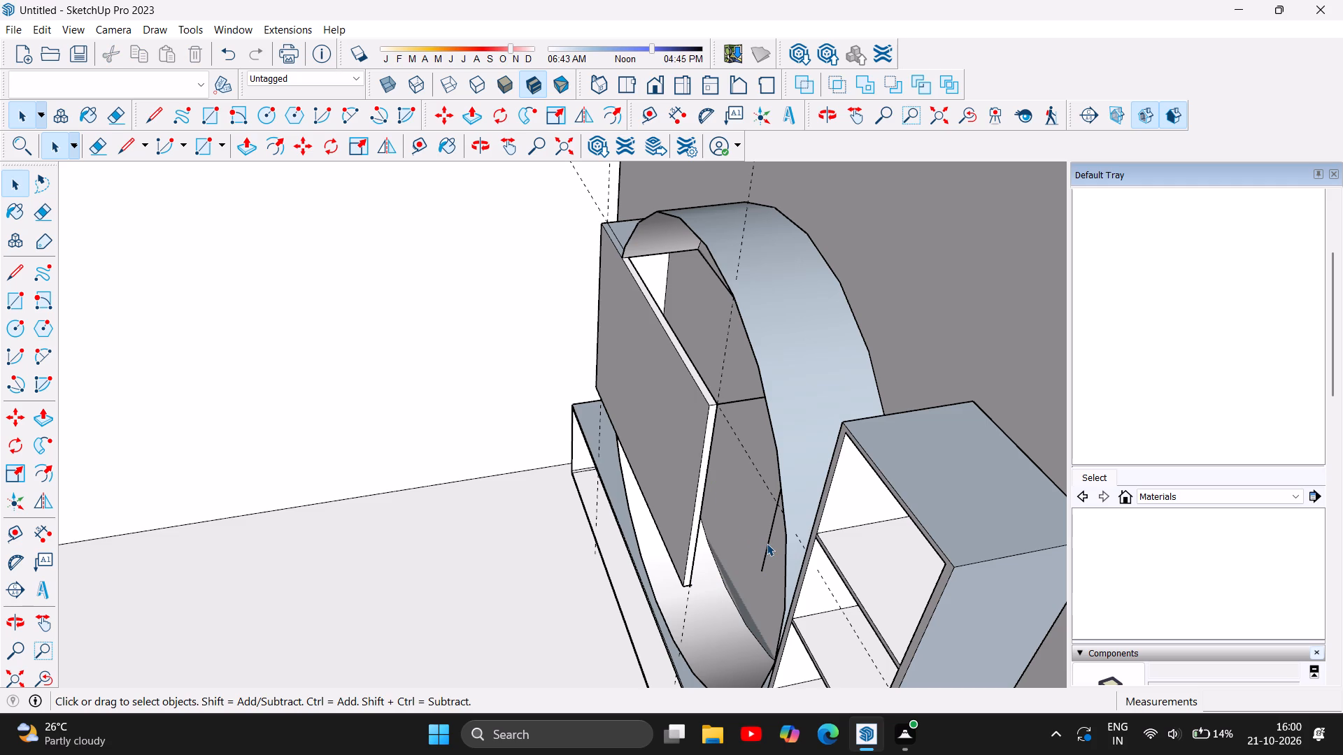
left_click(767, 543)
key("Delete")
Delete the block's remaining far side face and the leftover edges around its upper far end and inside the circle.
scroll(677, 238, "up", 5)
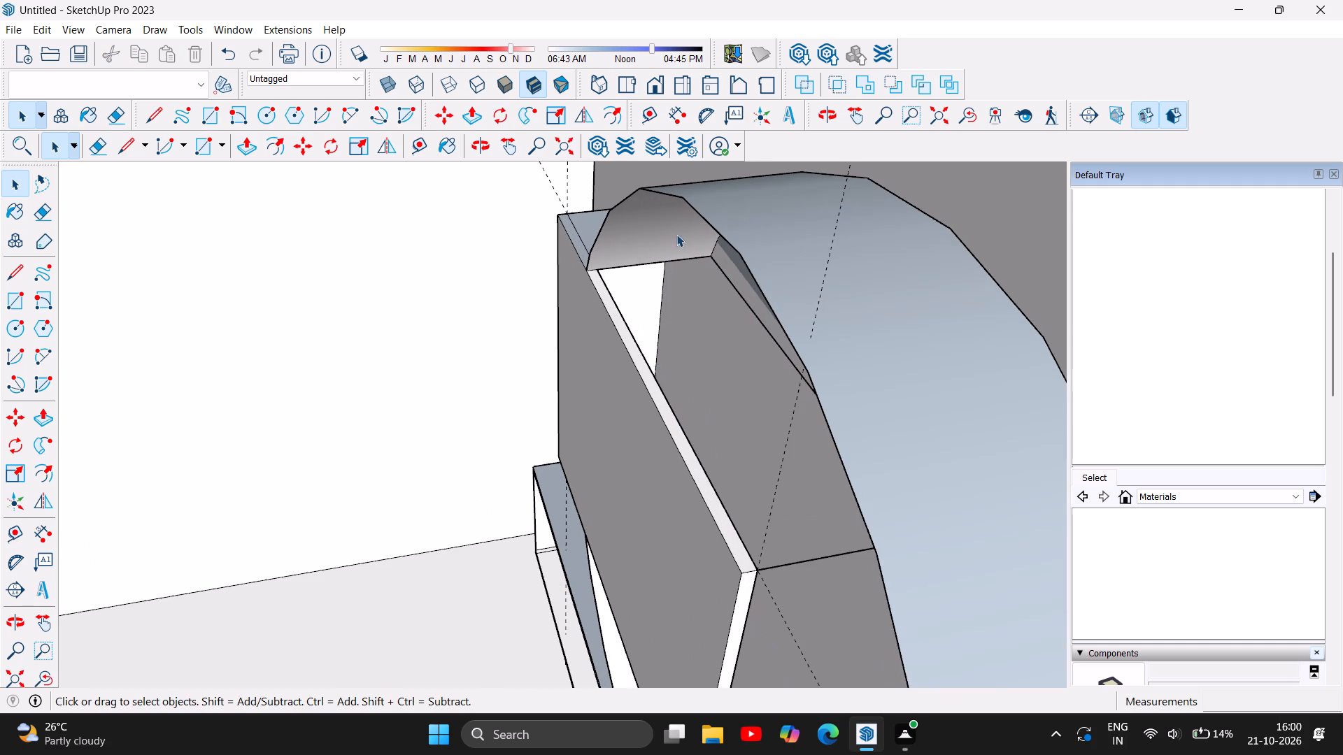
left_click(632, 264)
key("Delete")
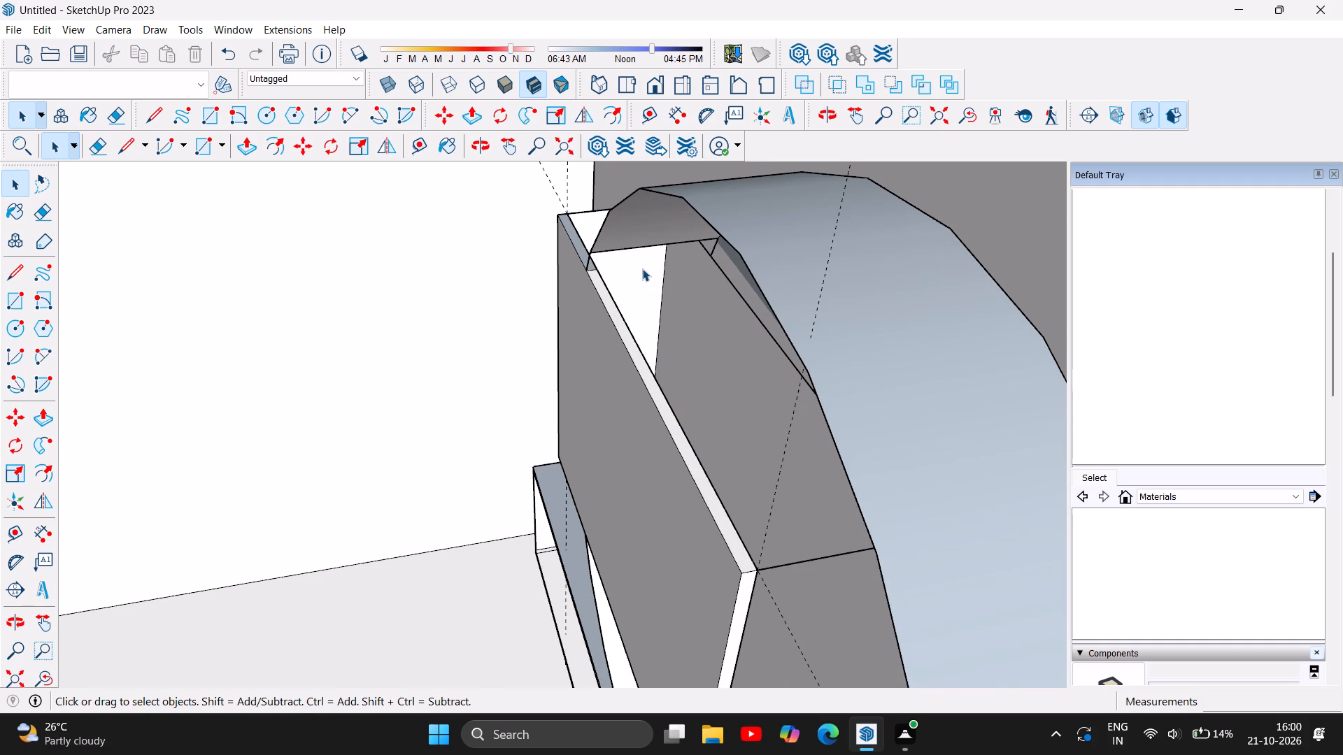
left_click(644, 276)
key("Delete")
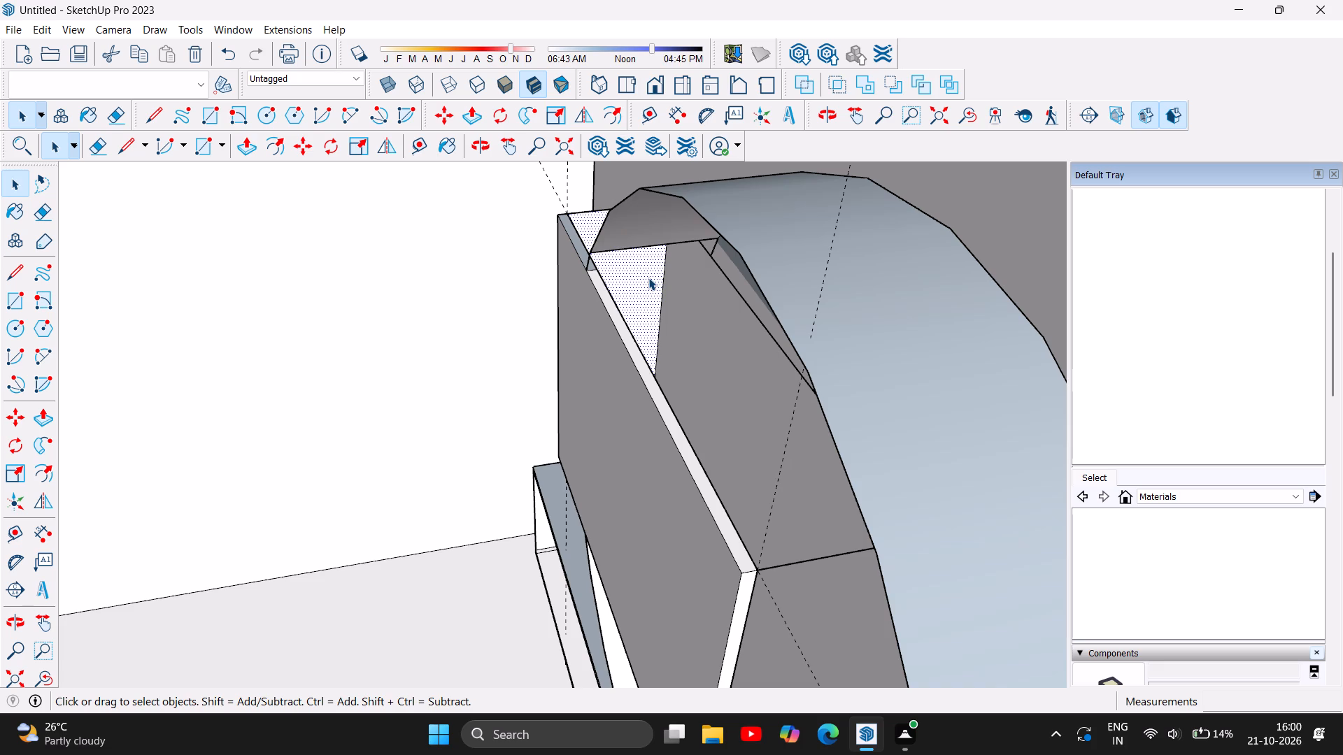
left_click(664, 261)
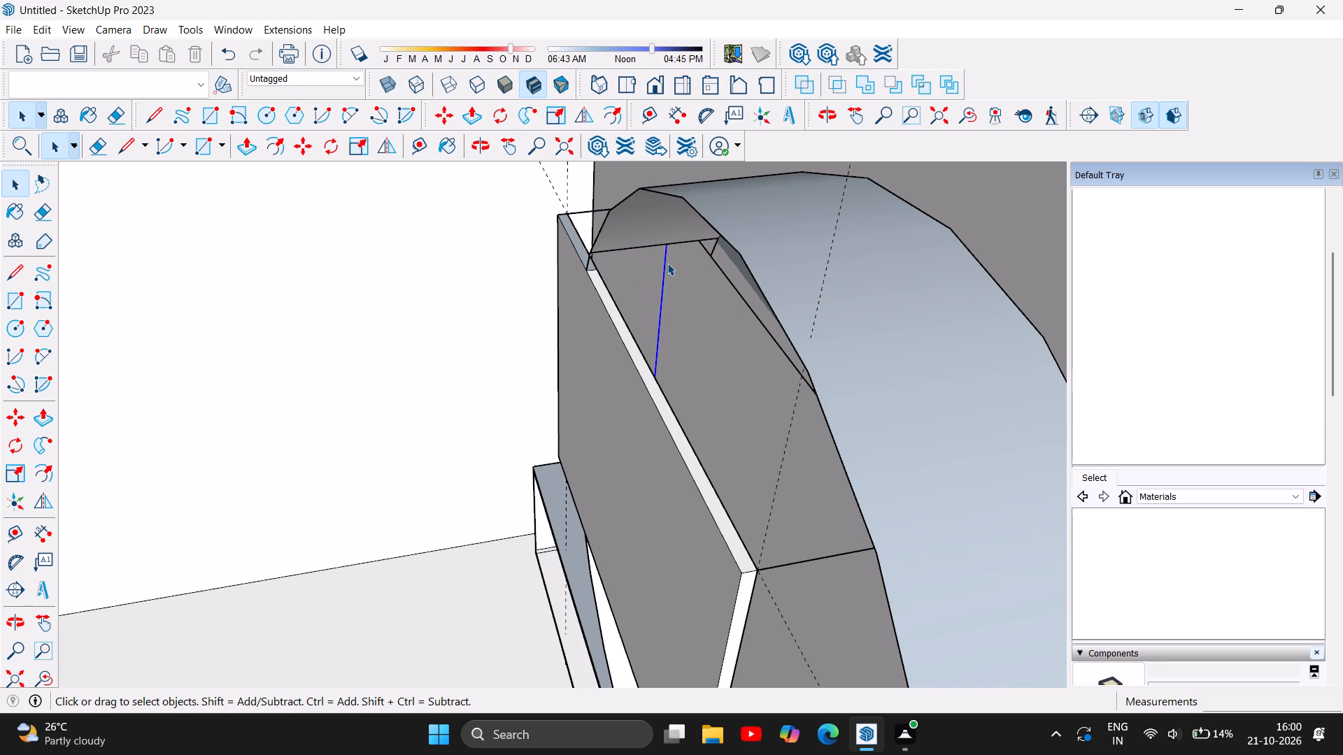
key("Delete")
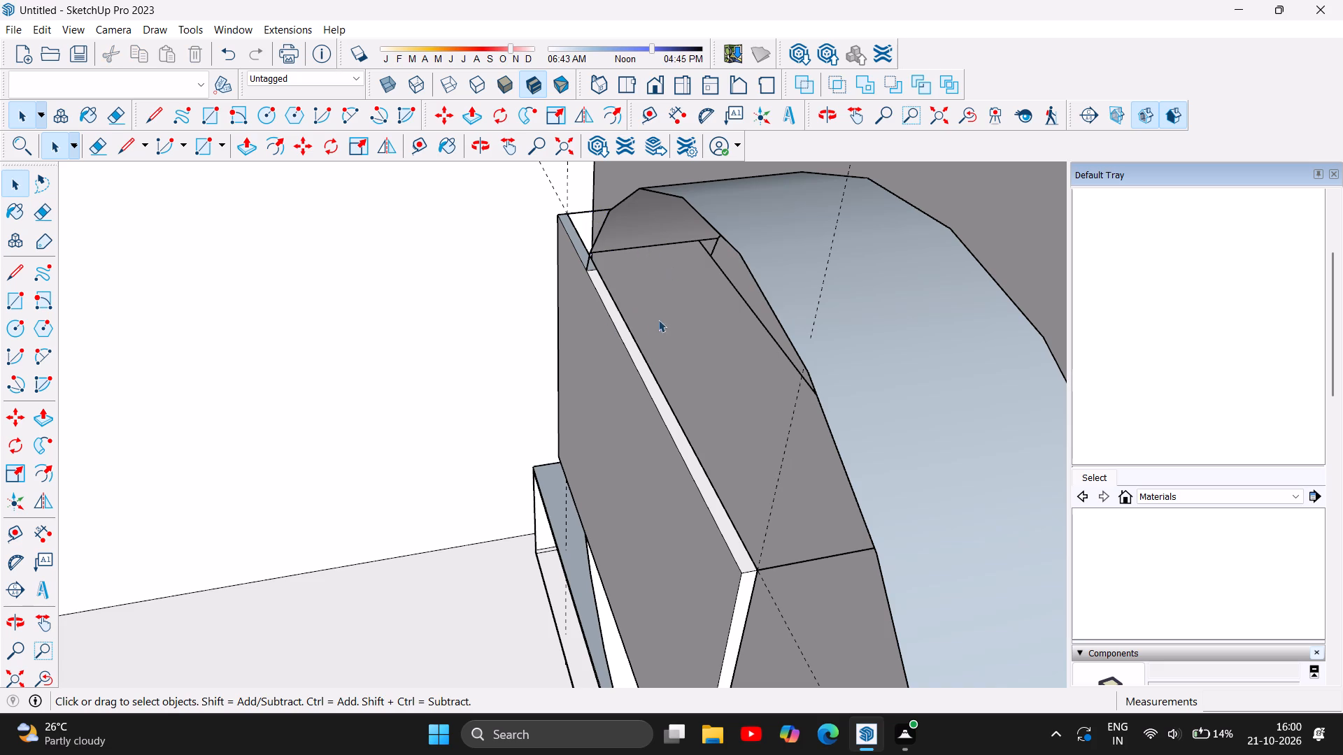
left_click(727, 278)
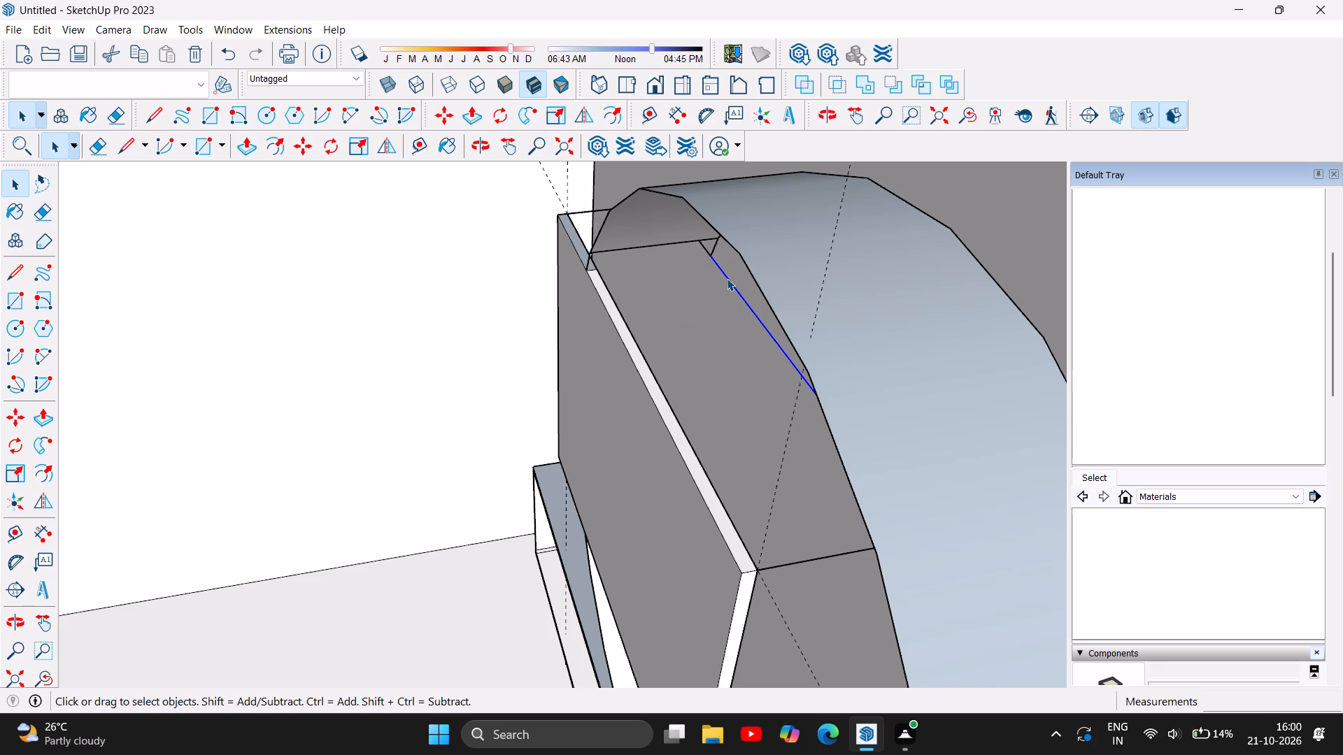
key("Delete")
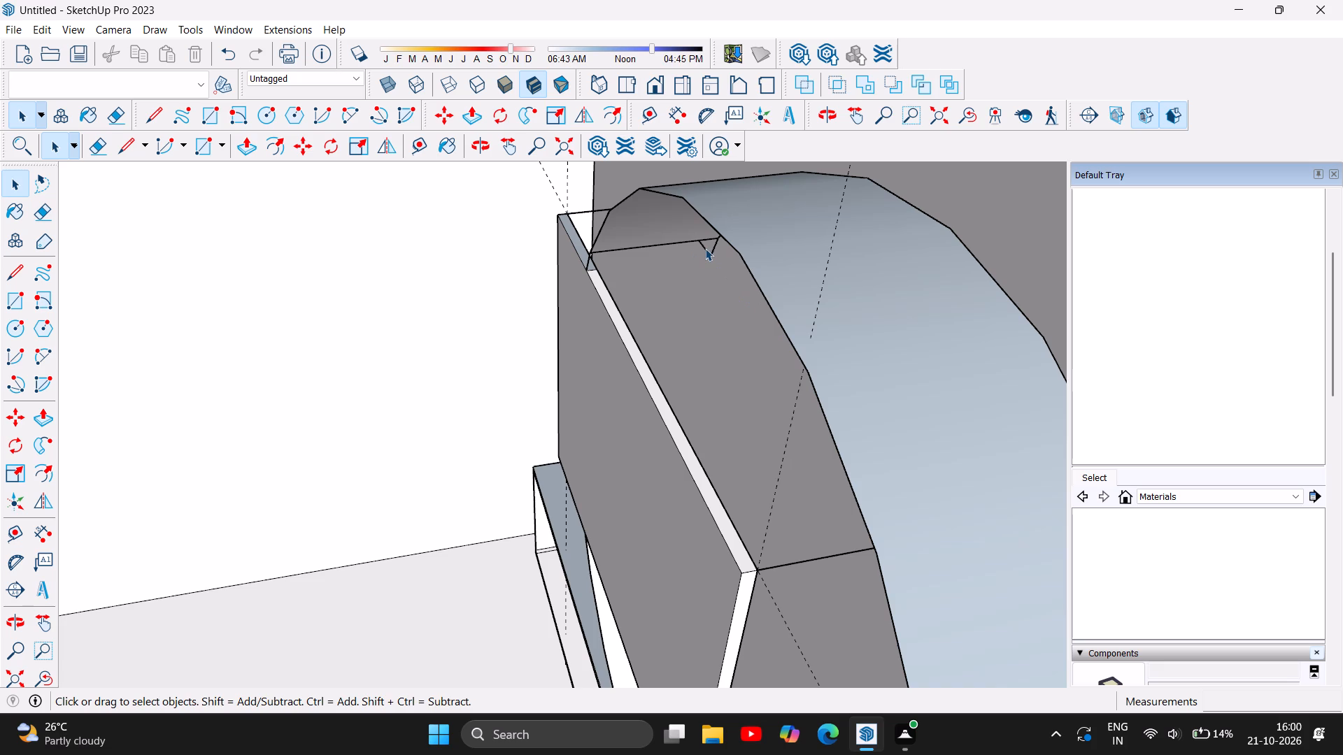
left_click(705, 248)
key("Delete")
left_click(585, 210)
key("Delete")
Examine the thin front panel against the circle and shelving from the side, below and front.
scroll(644, 322, "down", 10)
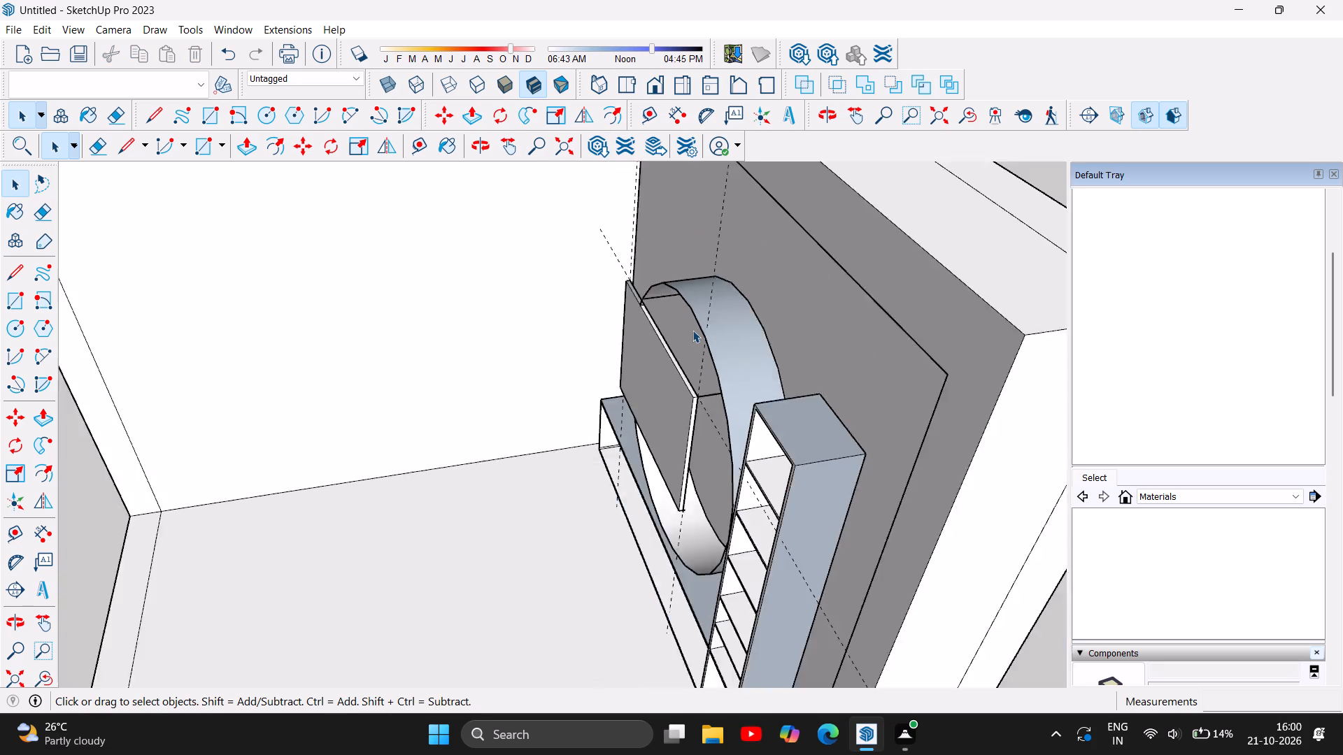
left_click(489, 141)
left_click_drag(543, 397, 583, 383)
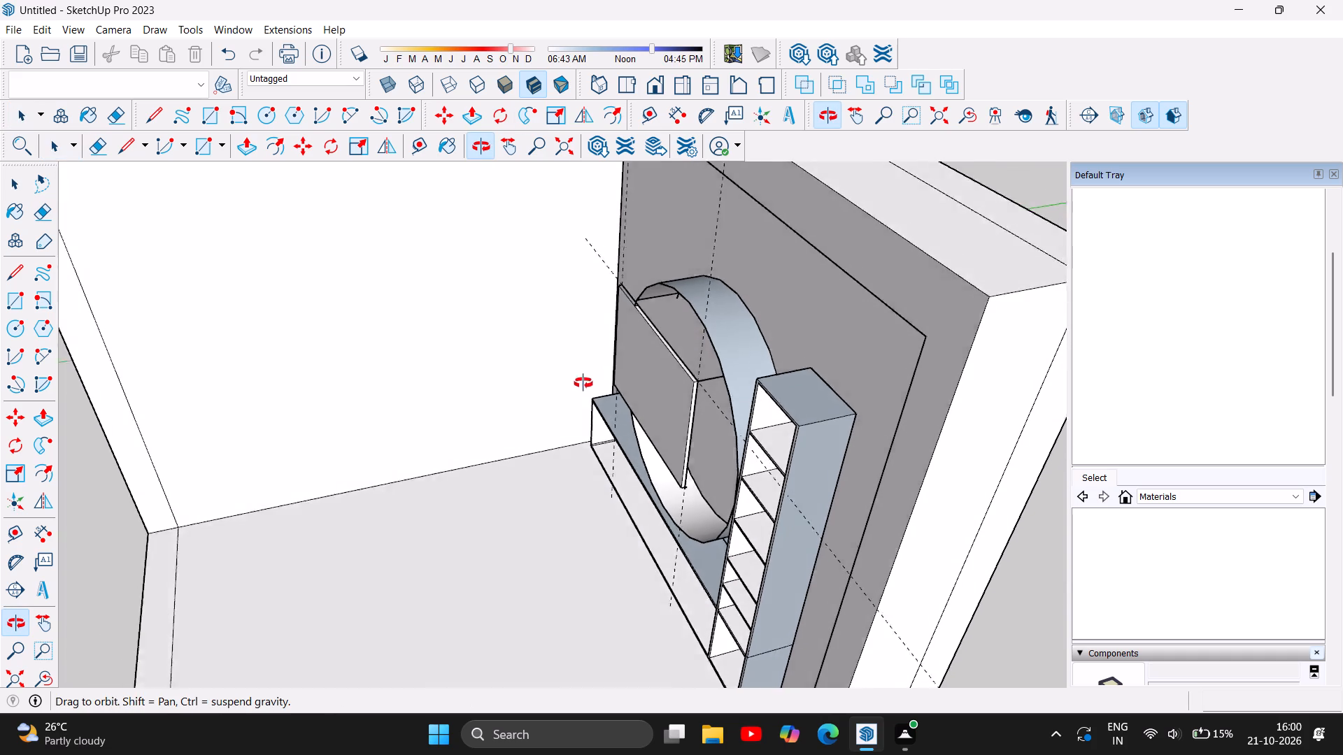
left_click_drag(583, 383, 967, 224)
left_click_drag(503, 507, 623, 426)
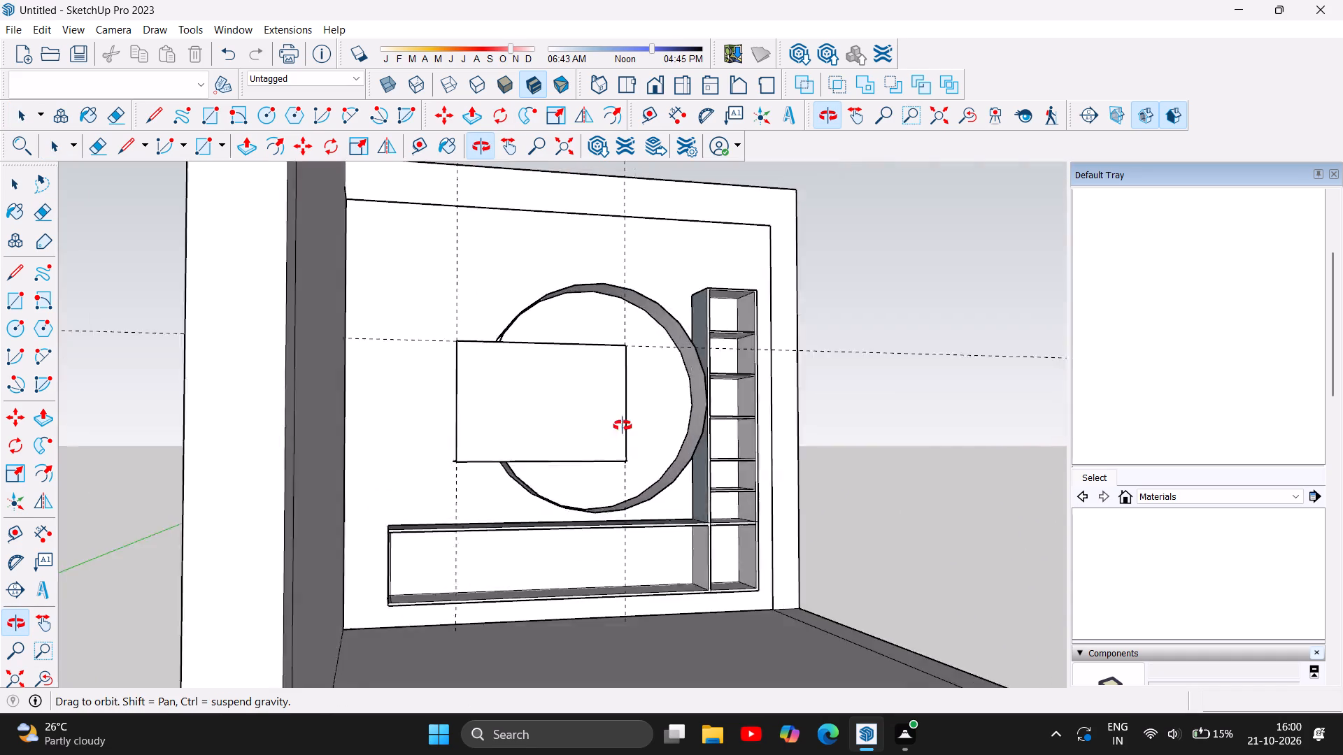
left_click_drag(623, 426, 529, 469)
scroll(516, 495, "up", 6)
scroll(611, 424, "up", 5)
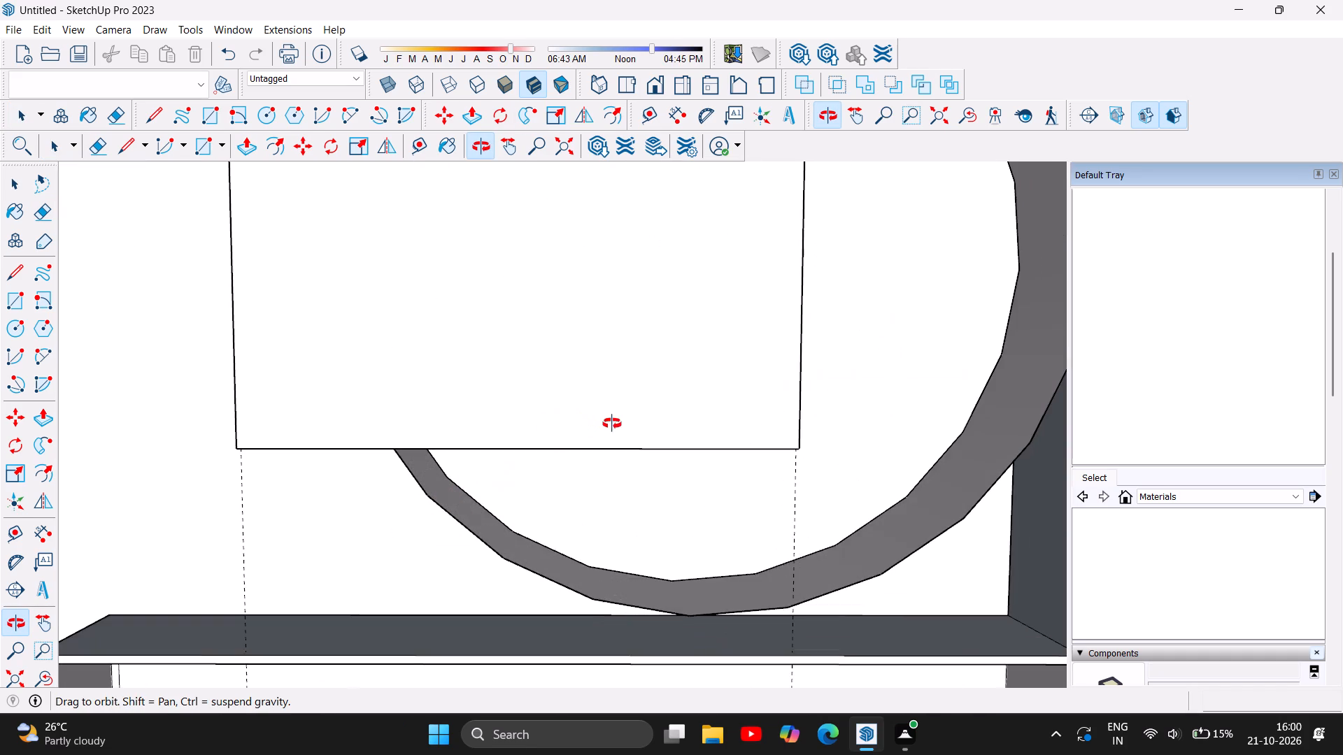
left_click_drag(758, 510, 317, 594)
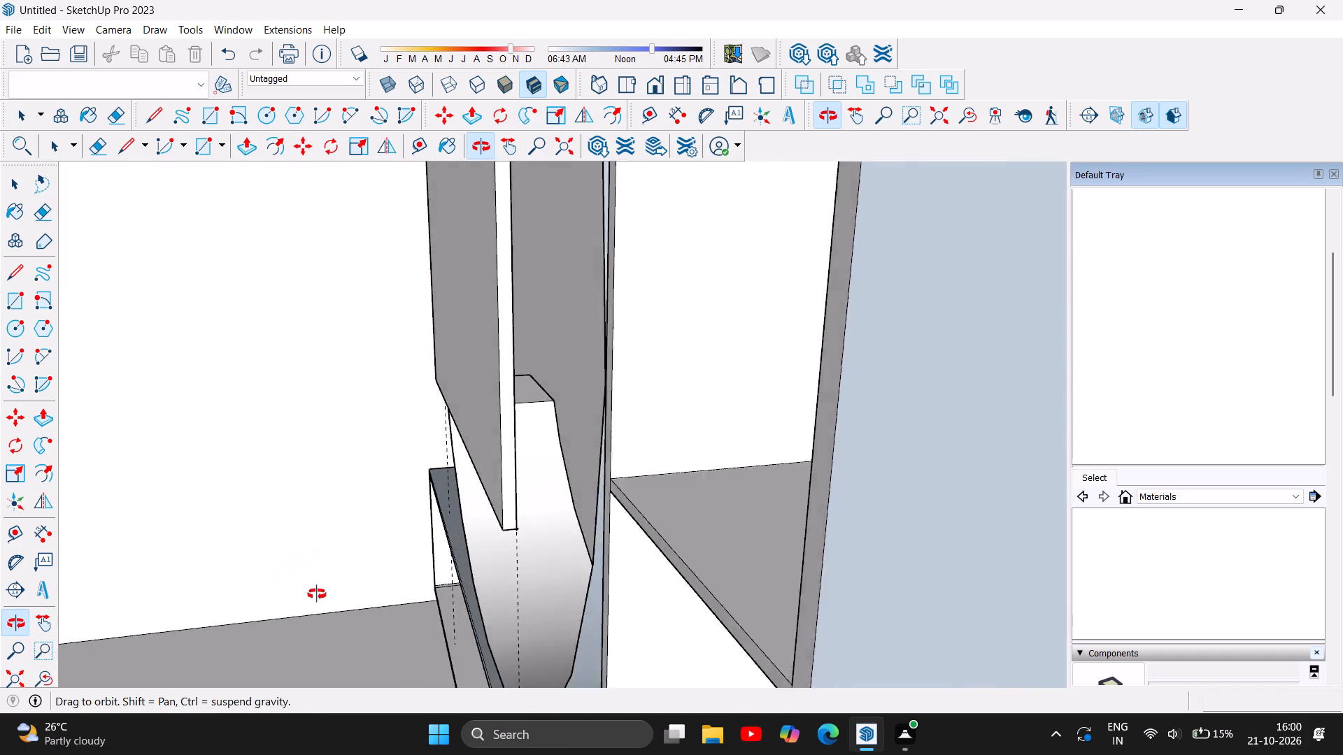
left_click_drag(317, 594, 350, 652)
scroll(599, 535, "down", 10)
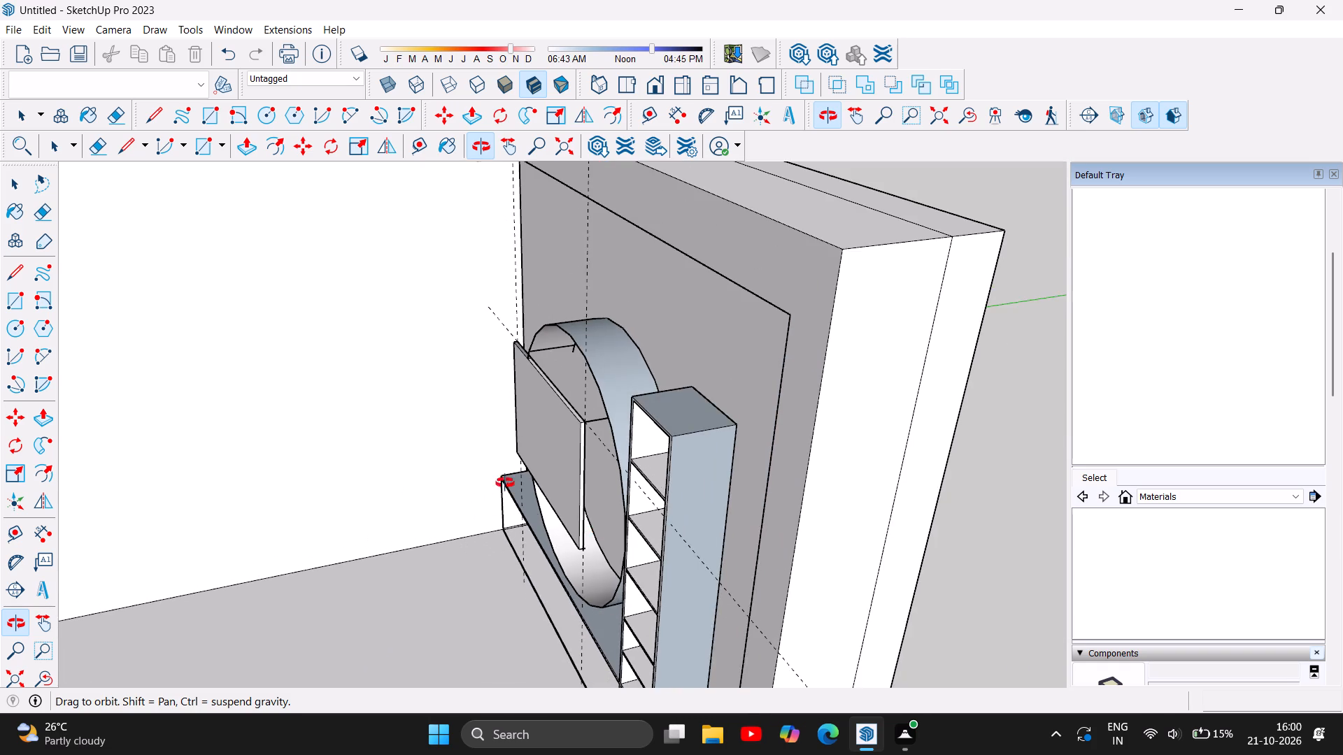
scroll(502, 465, "up", 5)
scroll(679, 459, "down", 11)
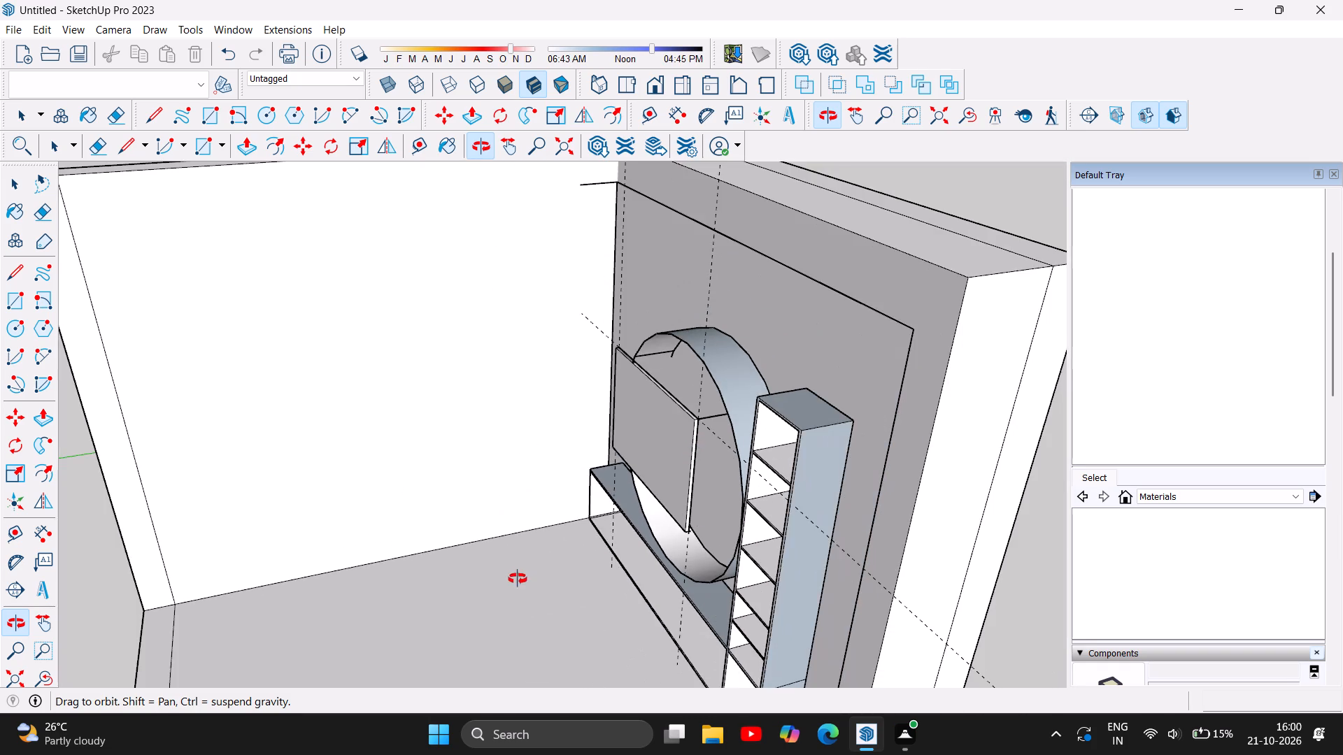
left_click_drag(518, 579, 783, 500)
left_click_drag(594, 475, 708, 506)
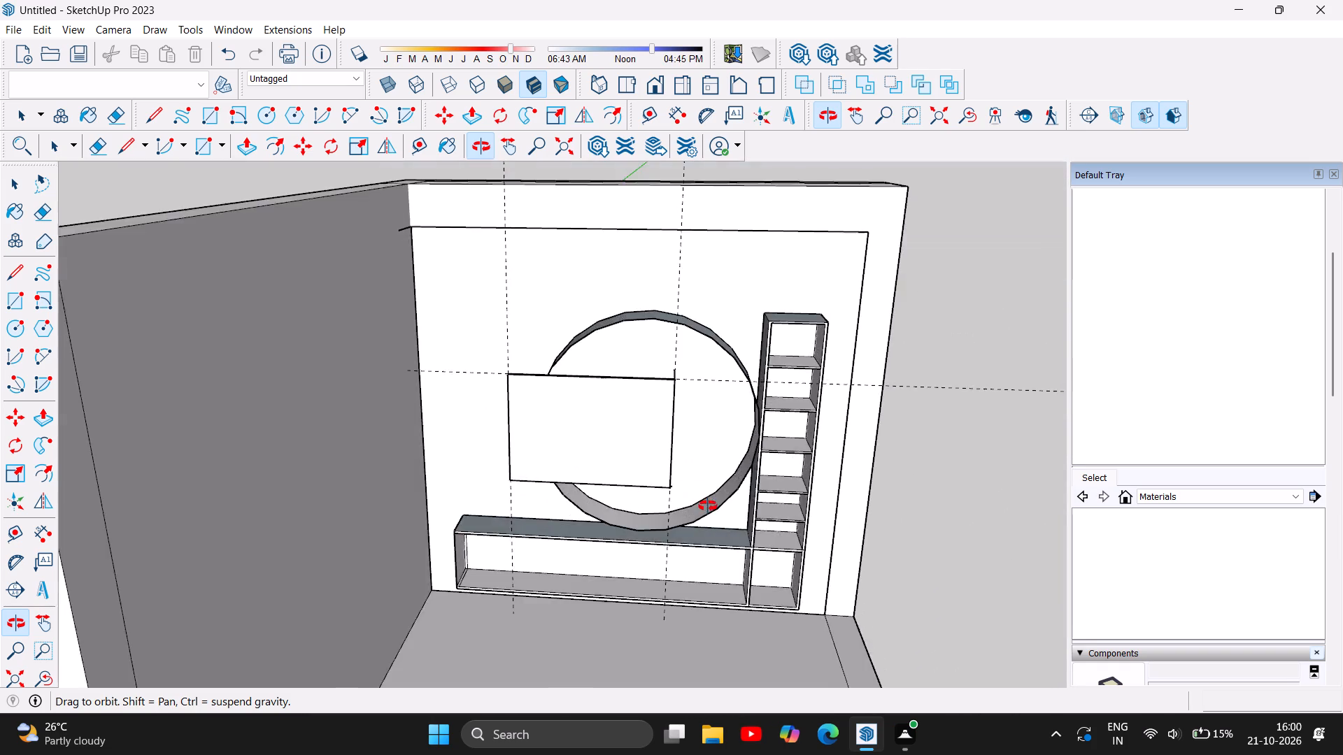
left_click_drag(708, 506, 659, 463)
scroll(696, 385, "down", 4)
scroll(624, 398, "up", 4)
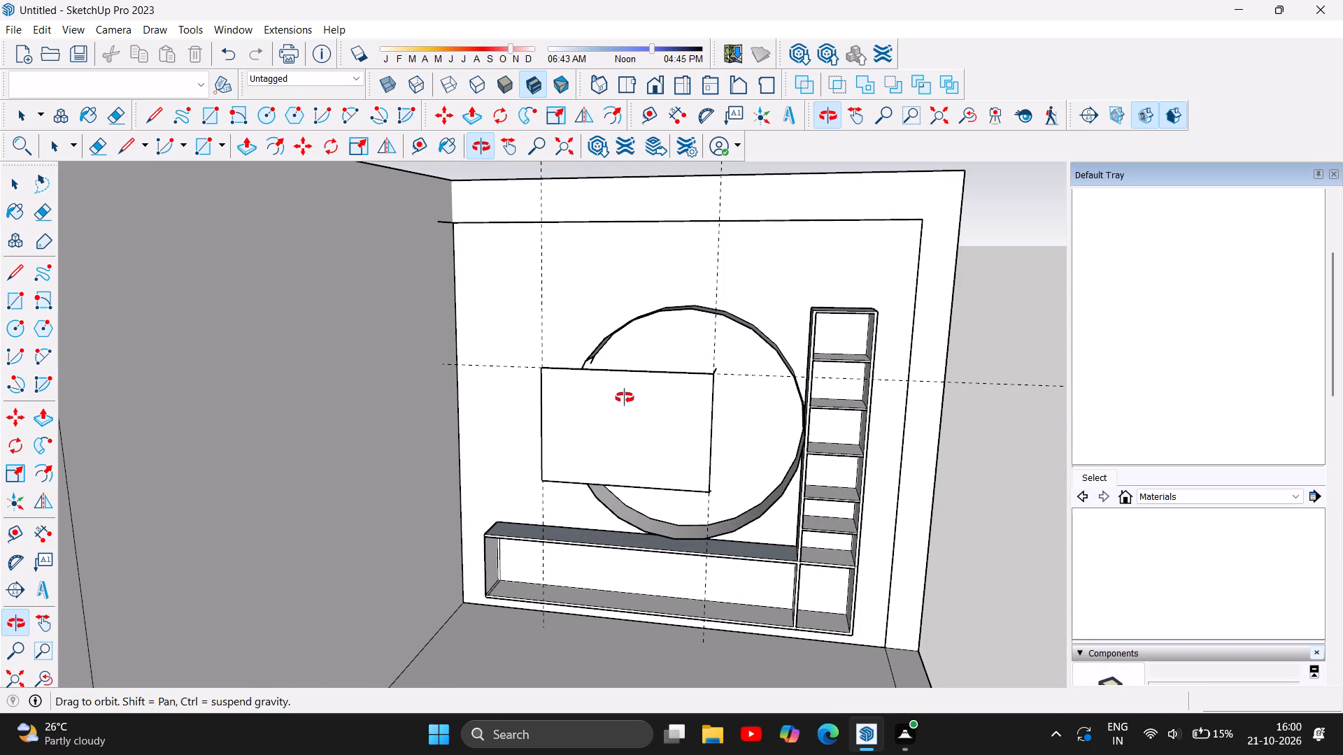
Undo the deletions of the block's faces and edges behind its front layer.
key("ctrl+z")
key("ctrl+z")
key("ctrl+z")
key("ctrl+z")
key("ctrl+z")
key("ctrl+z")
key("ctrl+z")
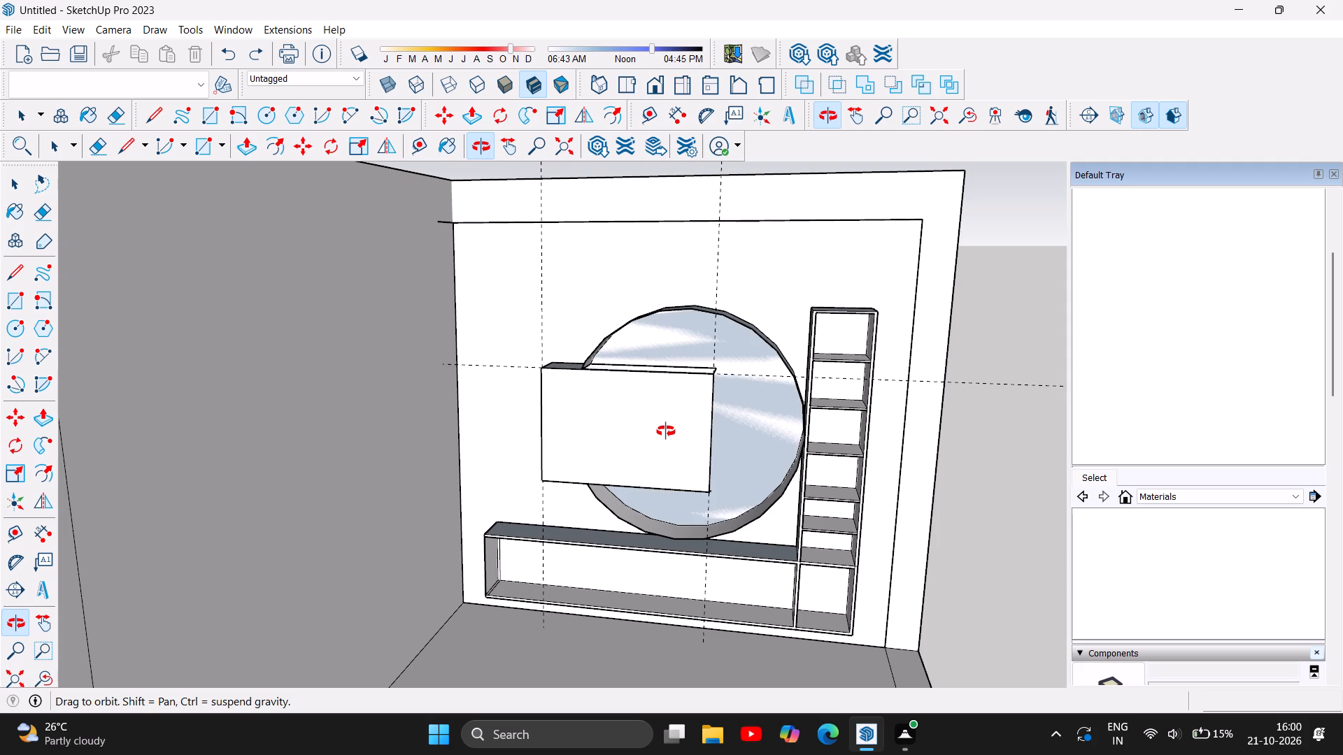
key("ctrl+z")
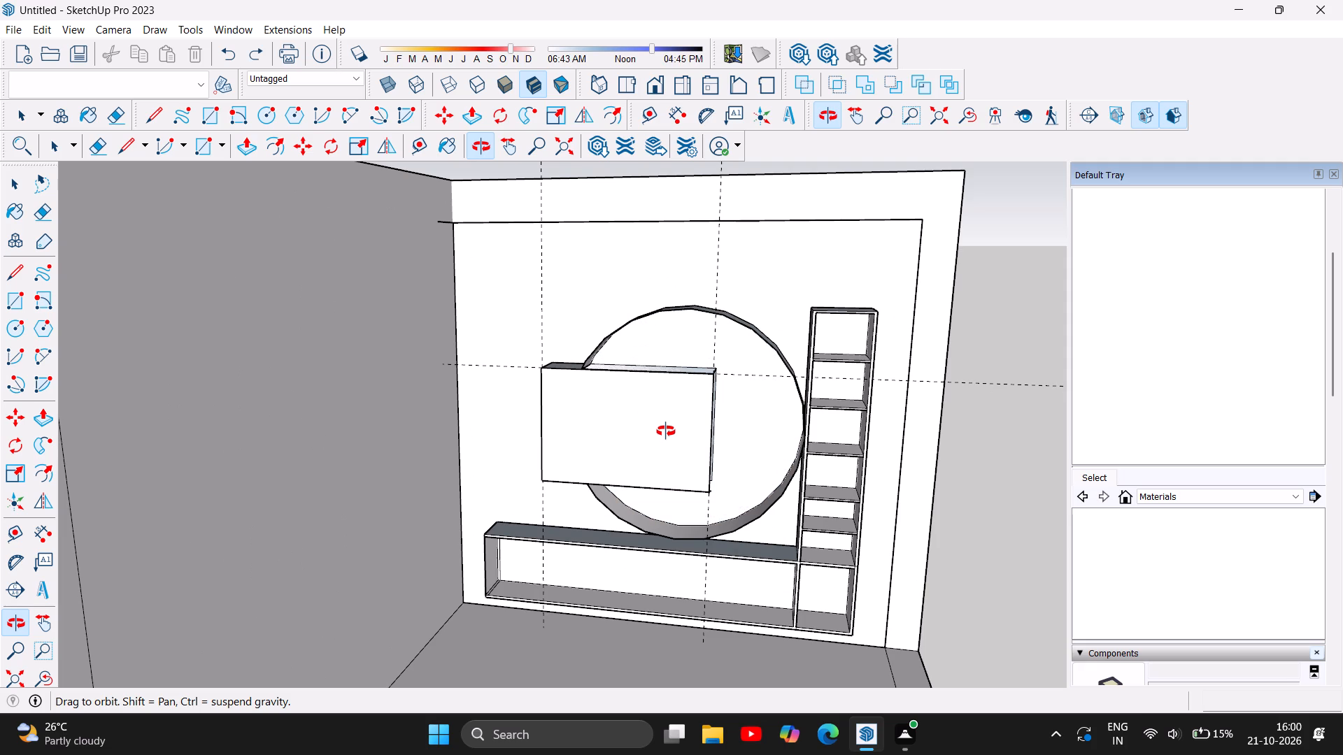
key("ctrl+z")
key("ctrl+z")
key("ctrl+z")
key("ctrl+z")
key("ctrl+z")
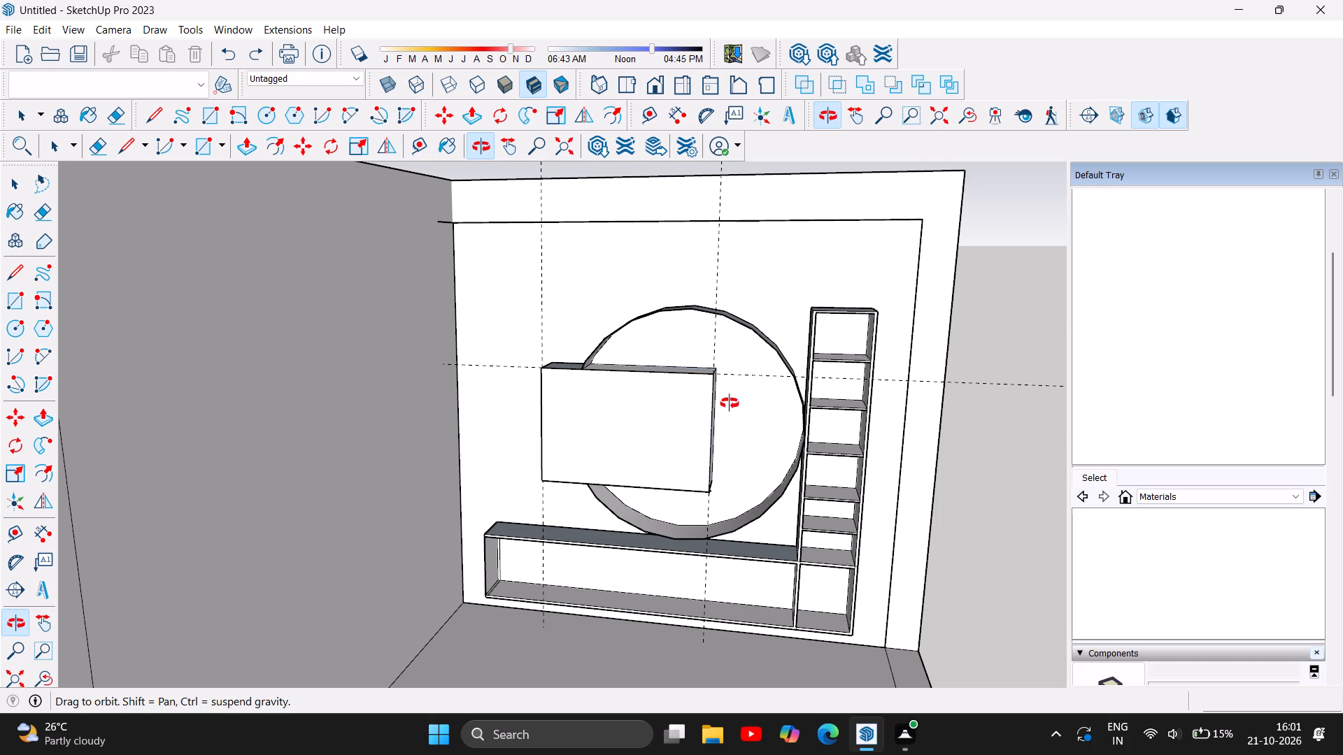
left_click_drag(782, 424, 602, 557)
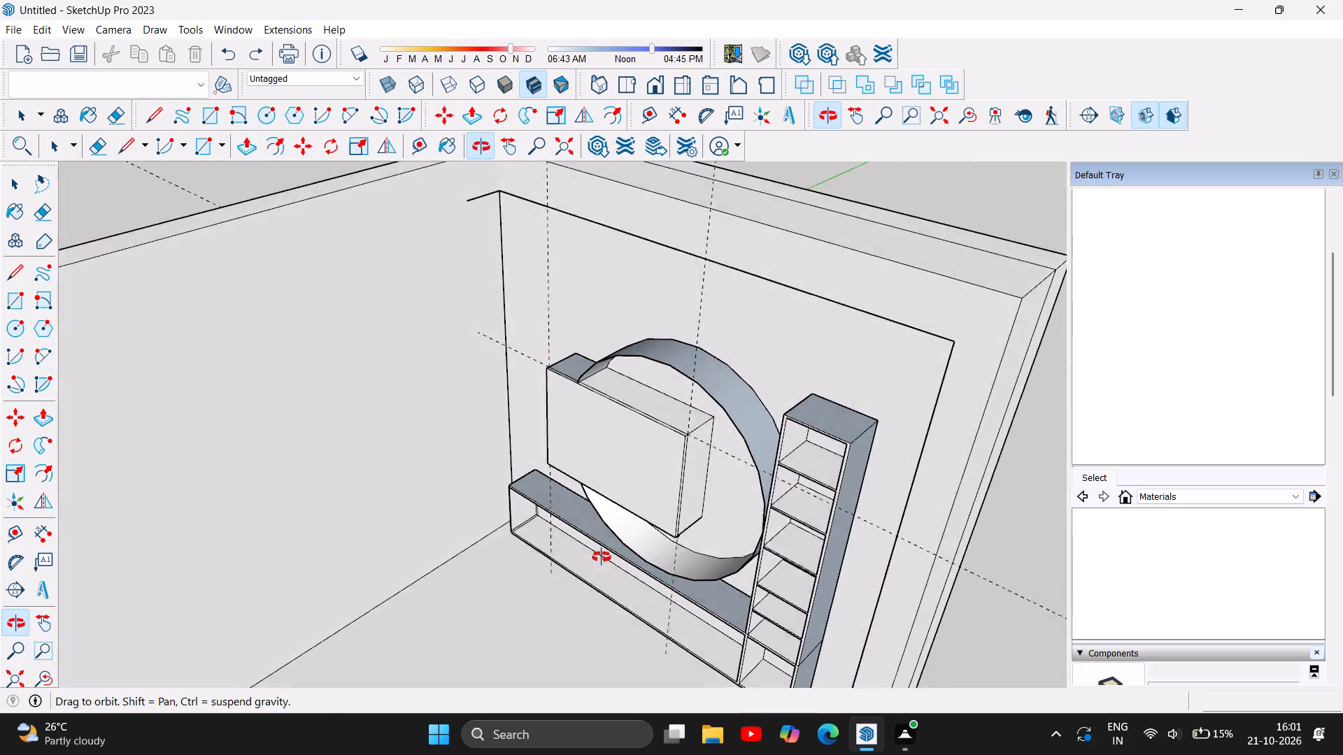
Examine the restored block against the circle and shelving unit from the side, close up and from the front.
left_click_drag(602, 557, 570, 399)
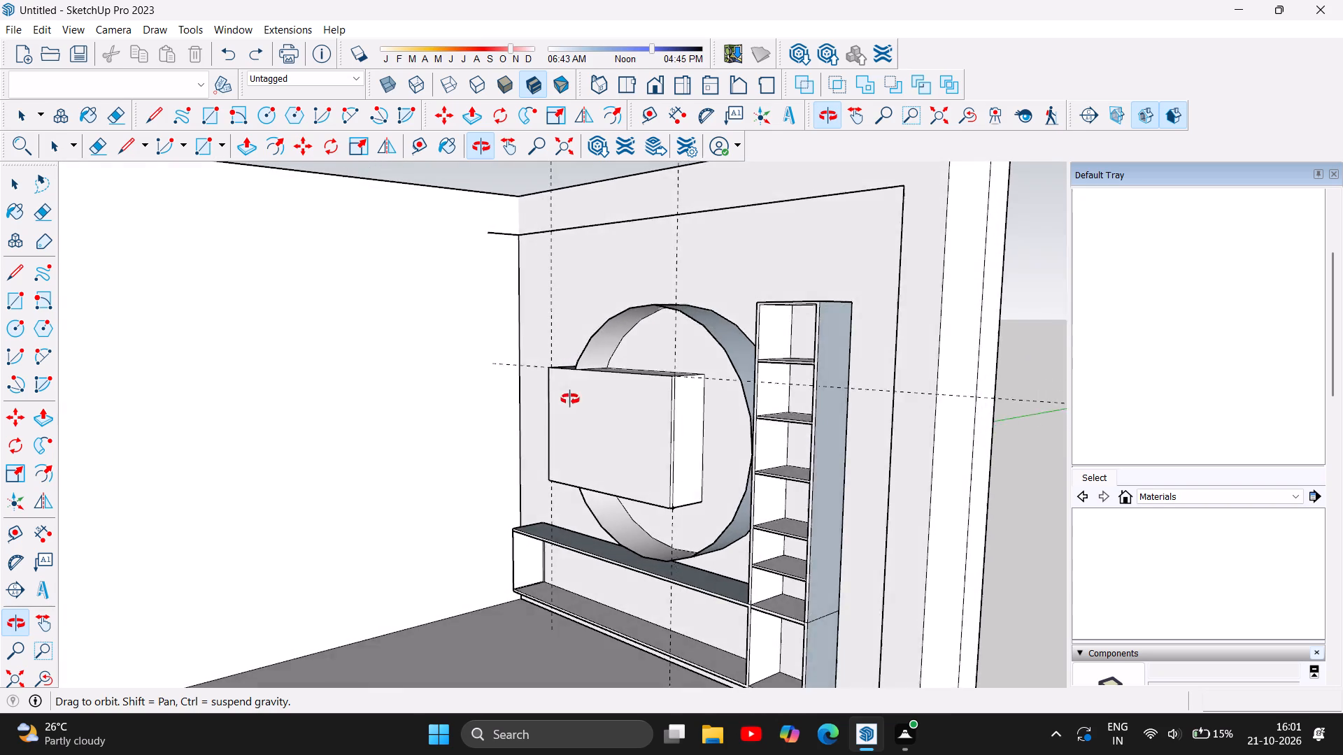
left_click_drag(570, 399, 531, 381)
scroll(790, 403, "up", 5)
scroll(739, 349, "up", 3)
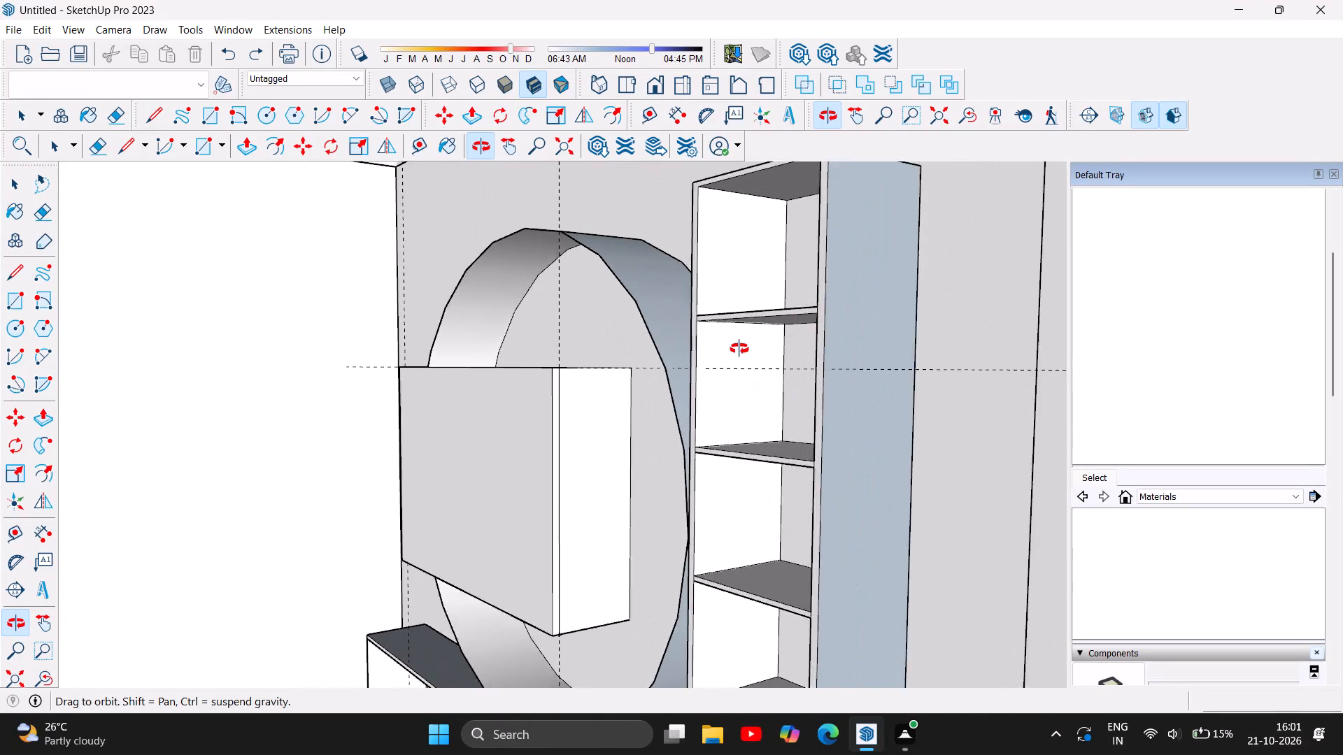
scroll(739, 349, "up", 8)
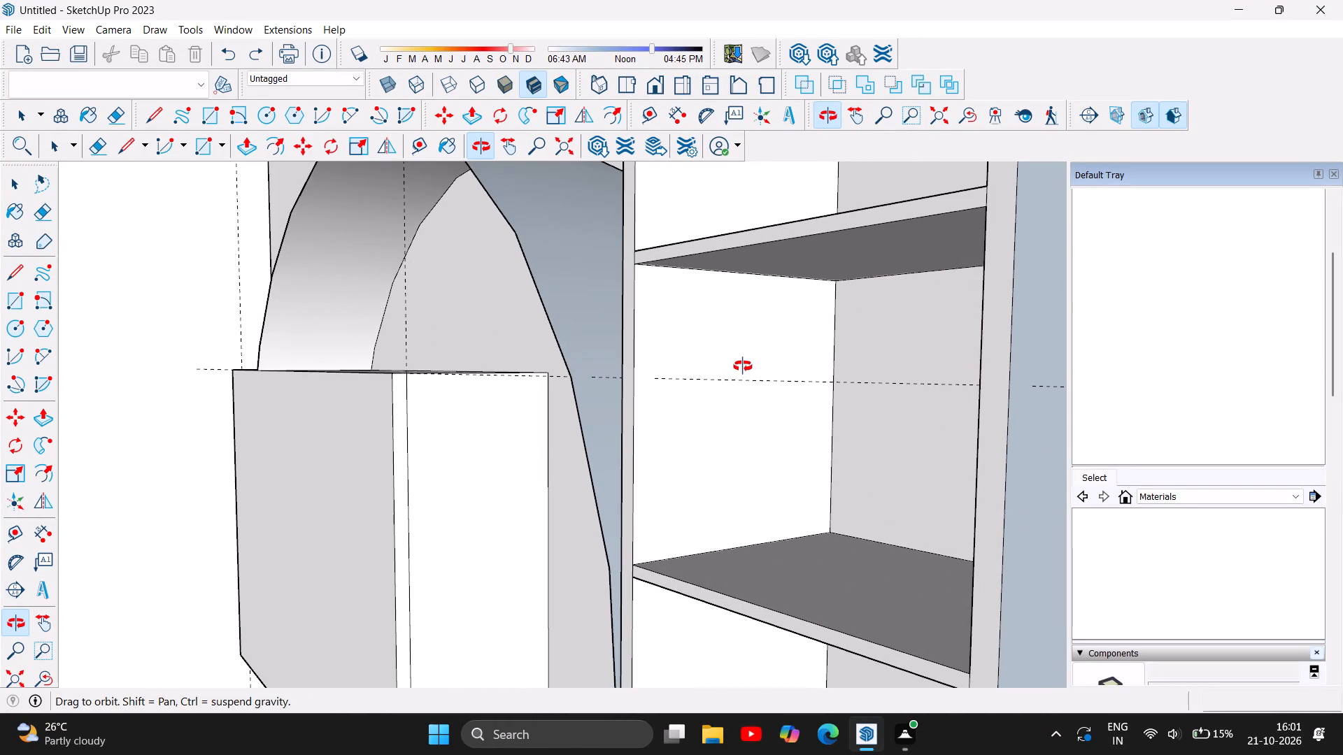
scroll(743, 366, "down", 18)
left_click_drag(762, 524, 762, 523)
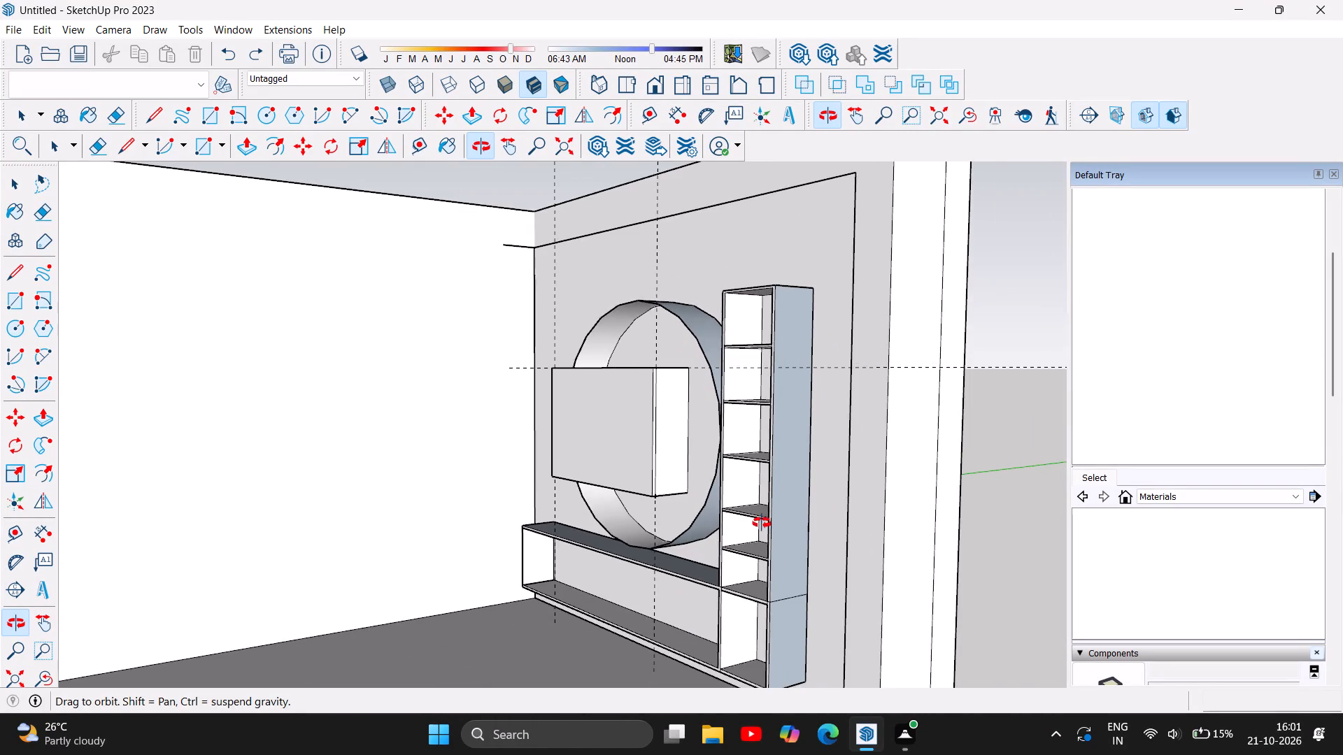
left_click_drag(762, 523, 935, 572)
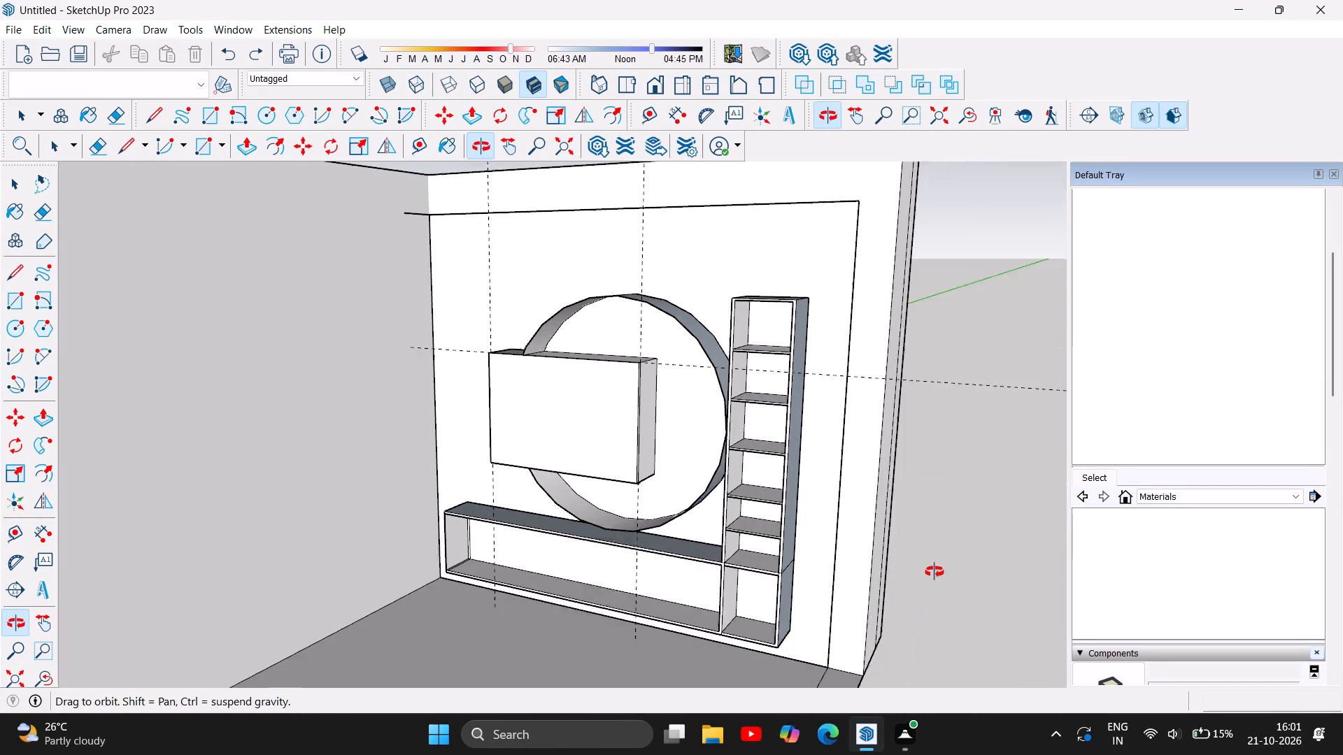
left_click_drag(935, 572, 941, 570)
left_click_drag(571, 538, 675, 501)
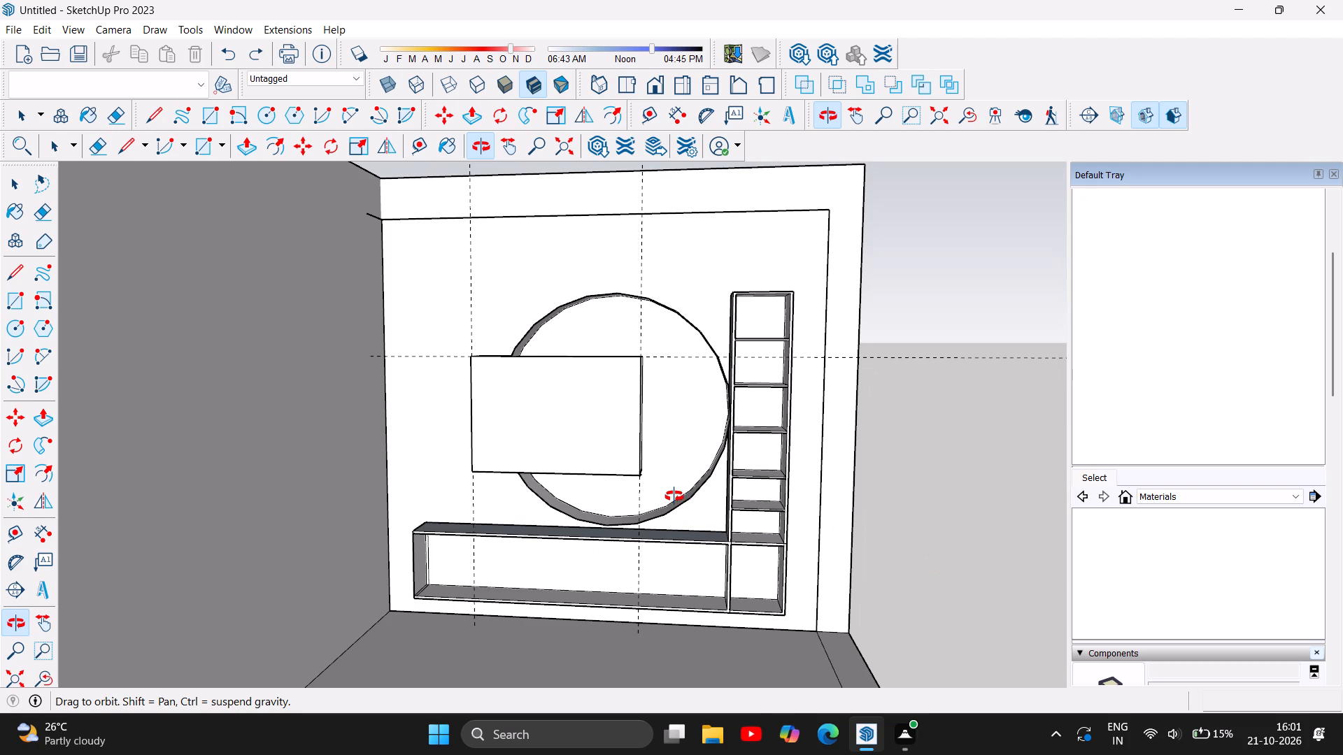
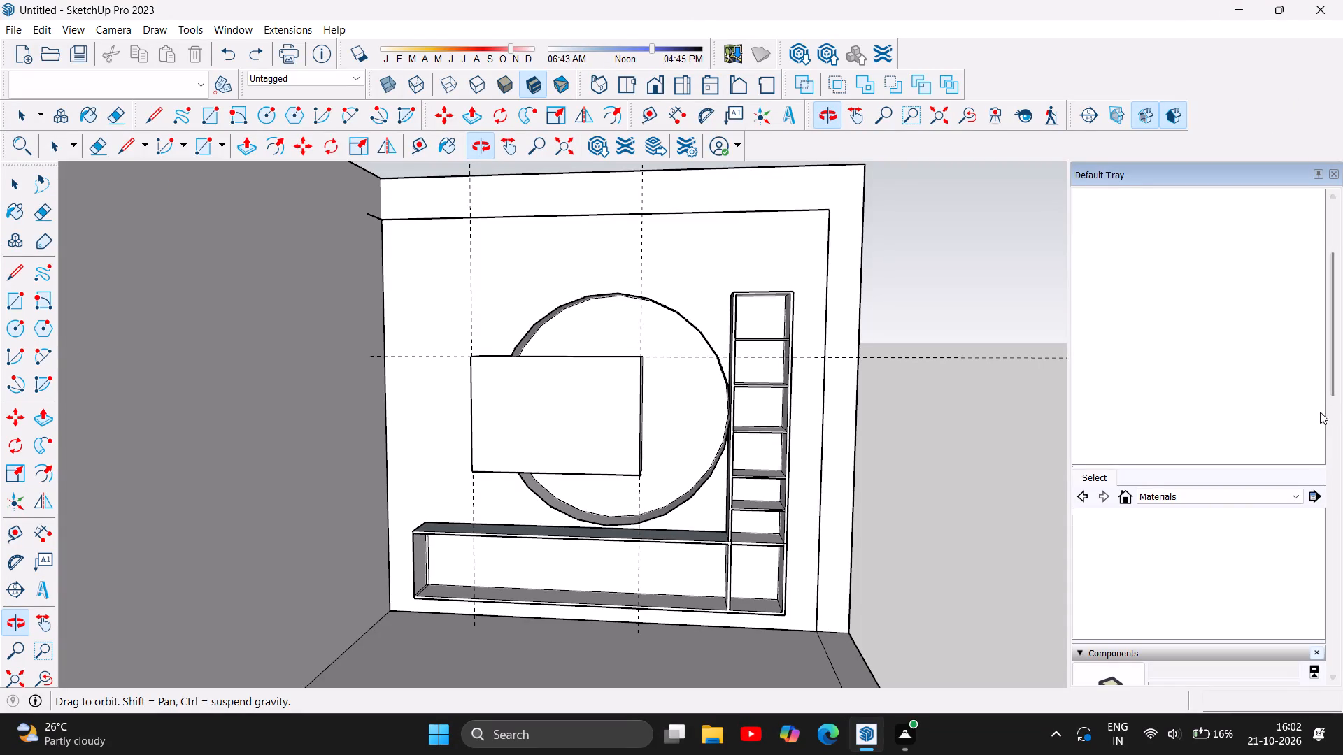
Delete the front circular edge of the extruded disc on the TV wall to remove its curved side.
scroll(792, 347, "up", 4)
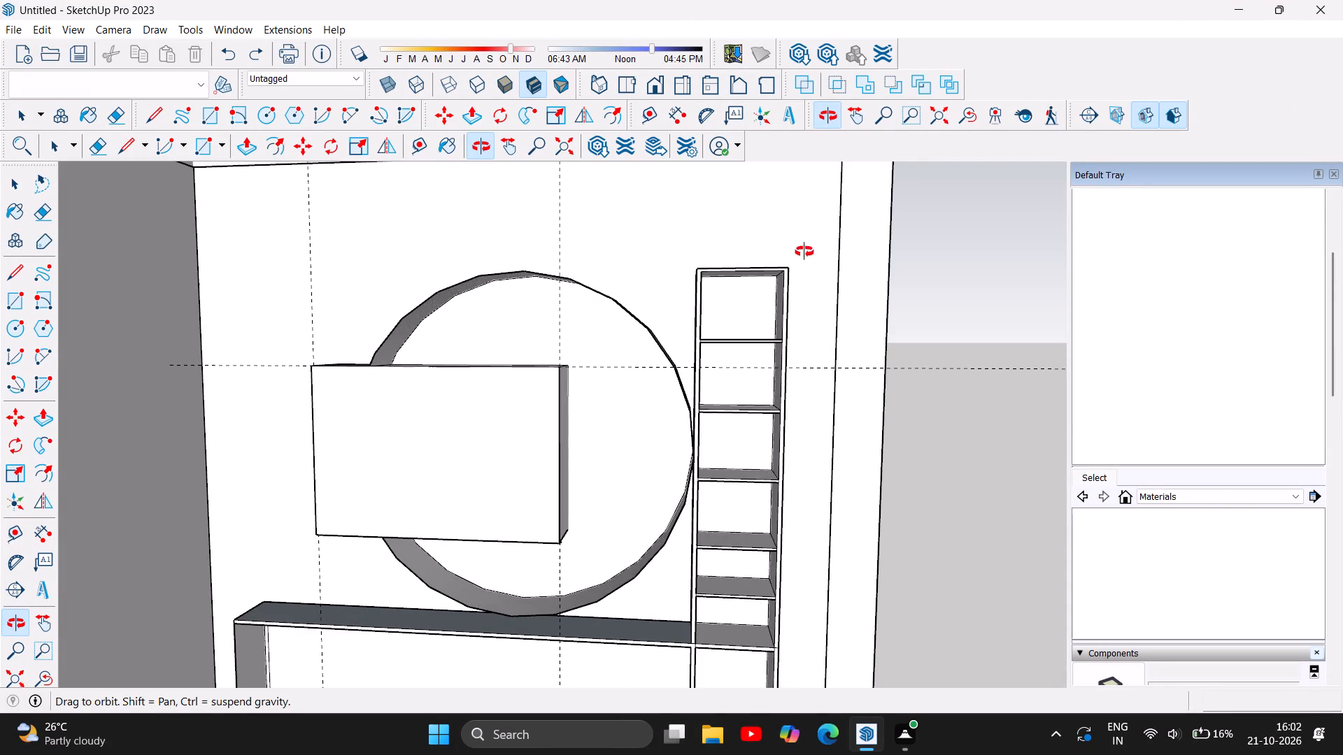
scroll(806, 226, "up", 5)
scroll(710, 338, "up", 5)
scroll(640, 289, "up", 3)
scroll(819, 277, "down", 5)
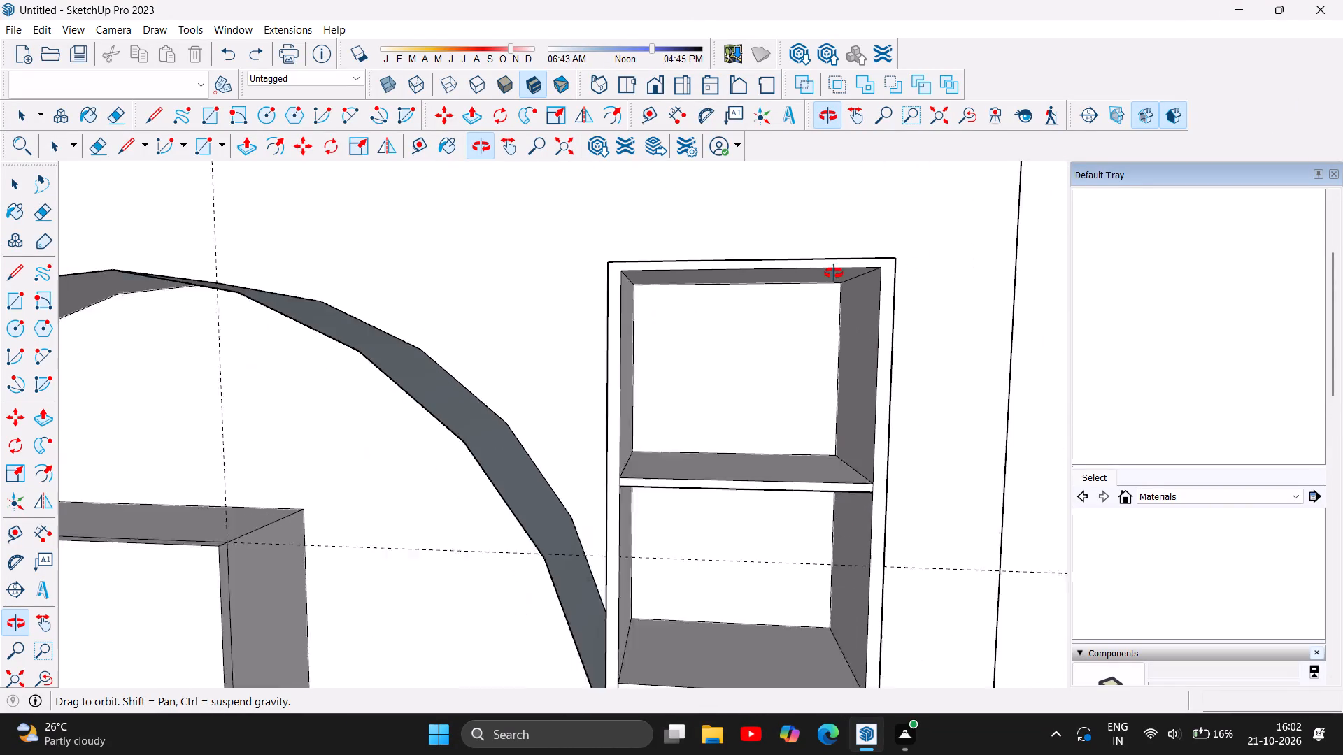
scroll(840, 273, "down", 12)
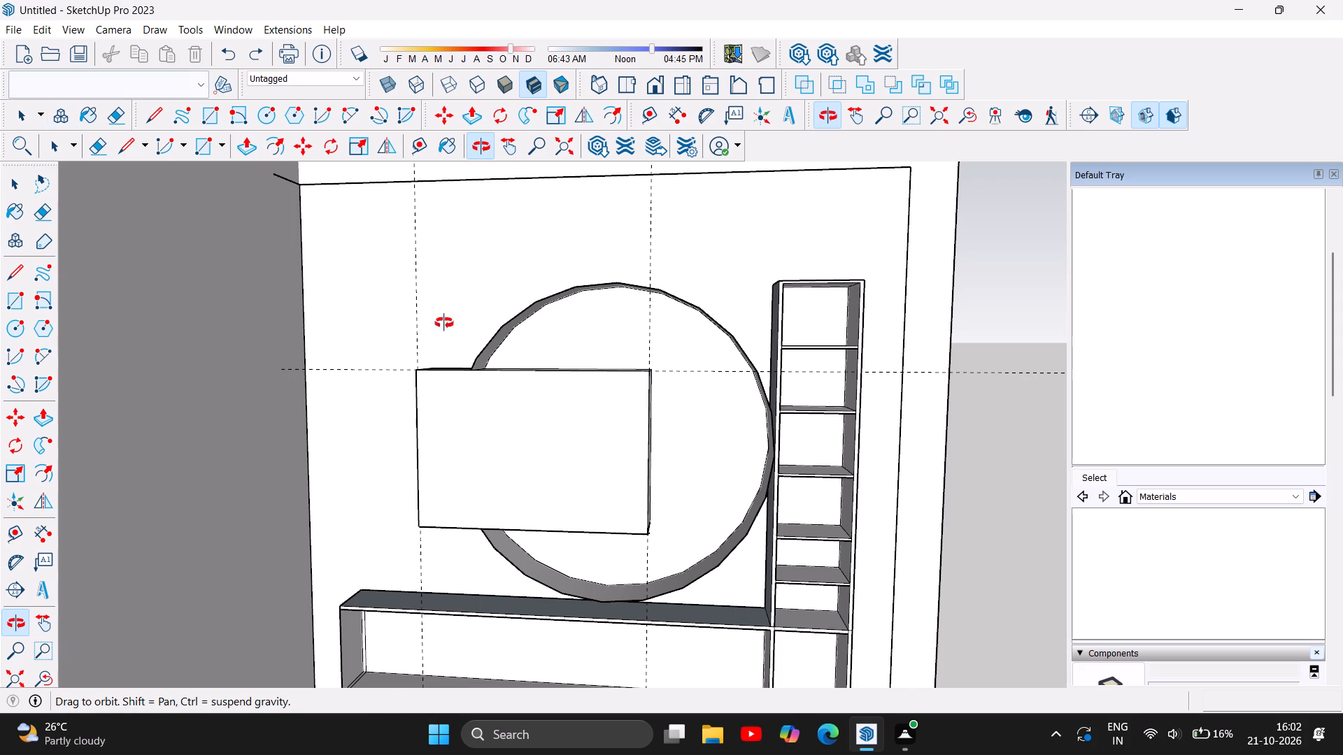
left_click_drag(753, 364, 457, 542)
scroll(597, 450, "up", 3)
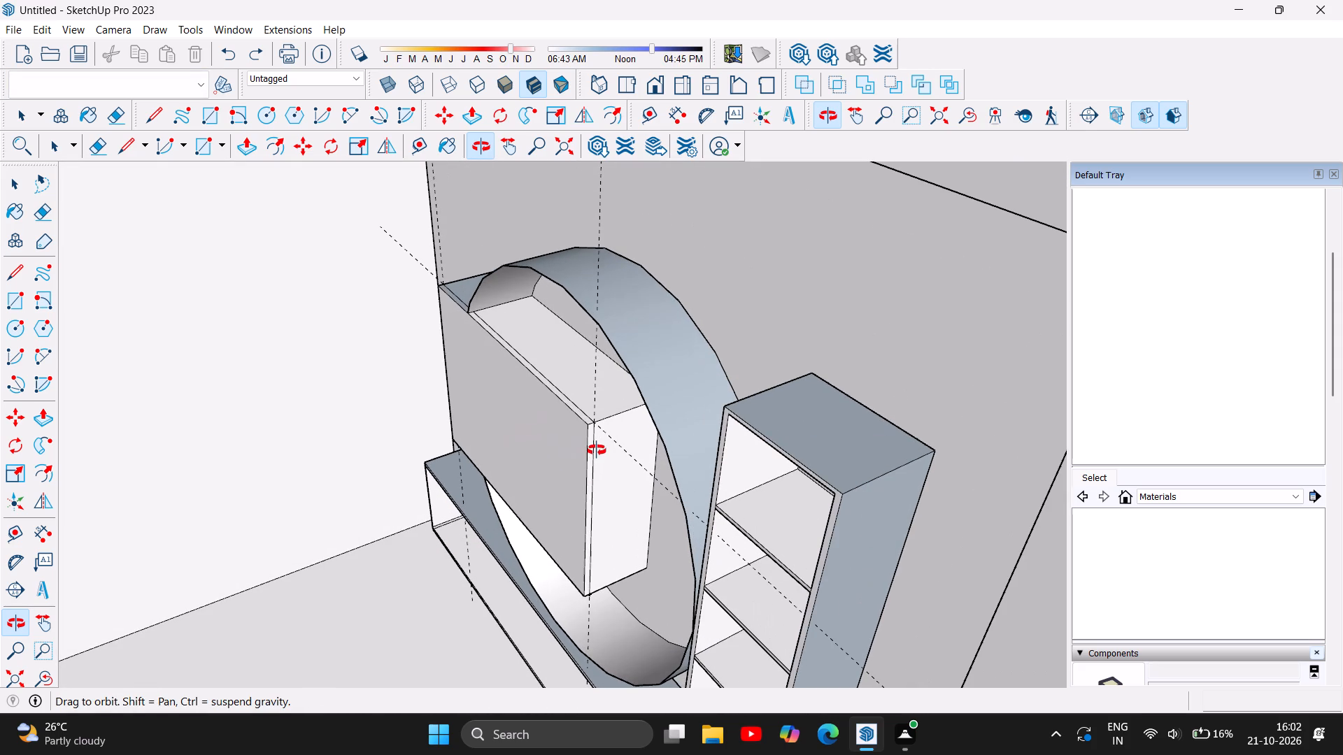
left_click(20, 192)
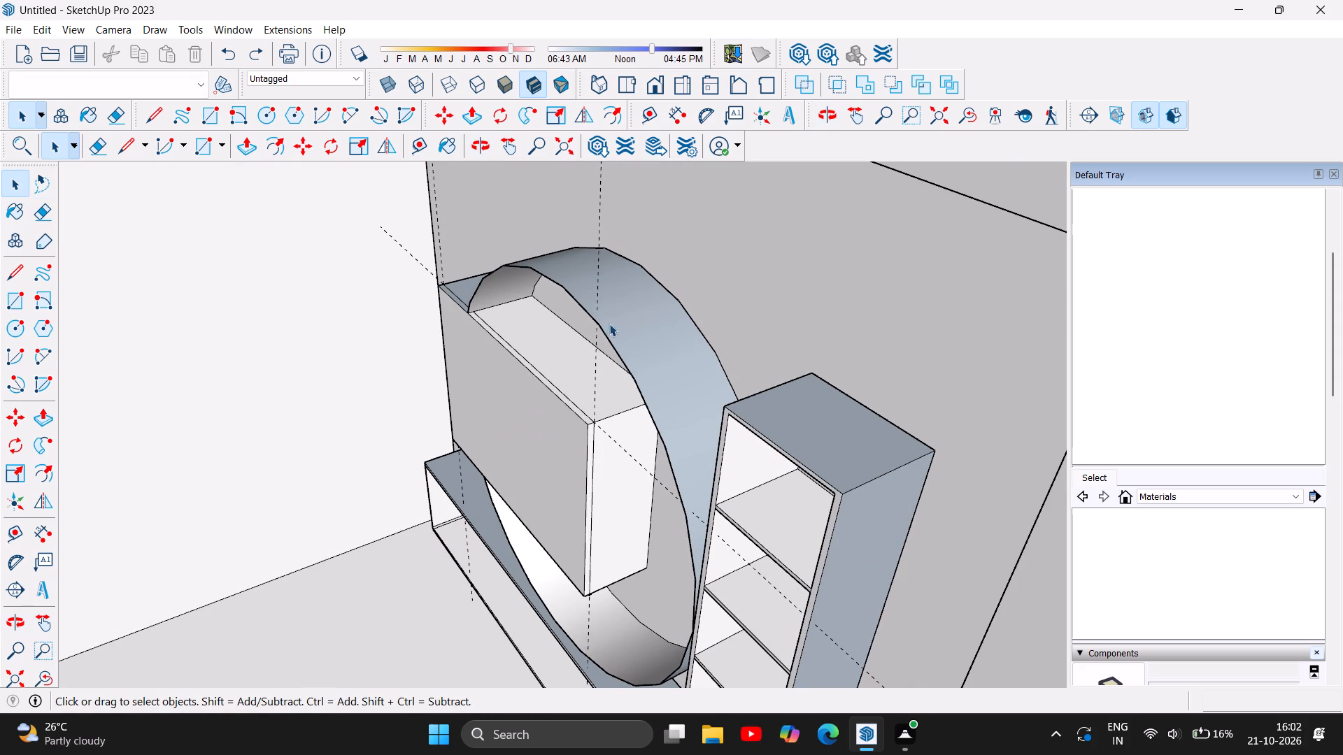
left_click(602, 326)
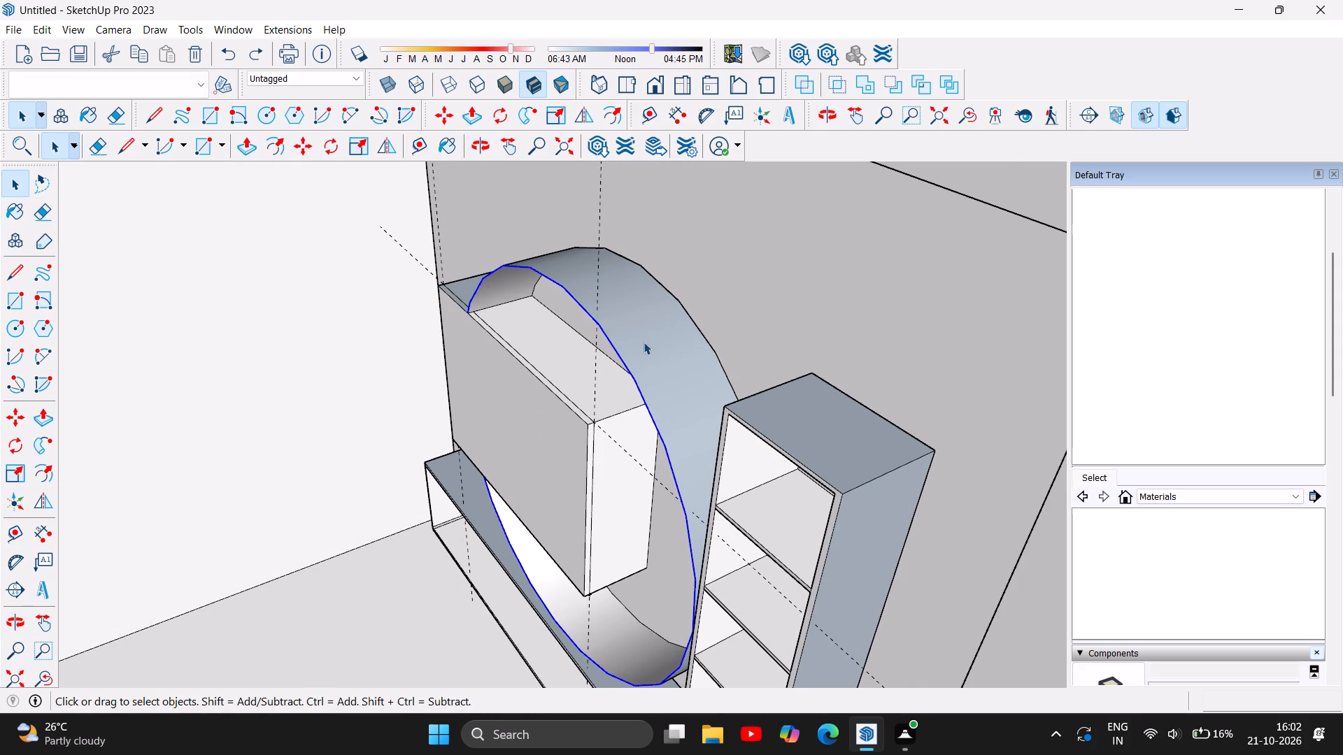
key("Delete")
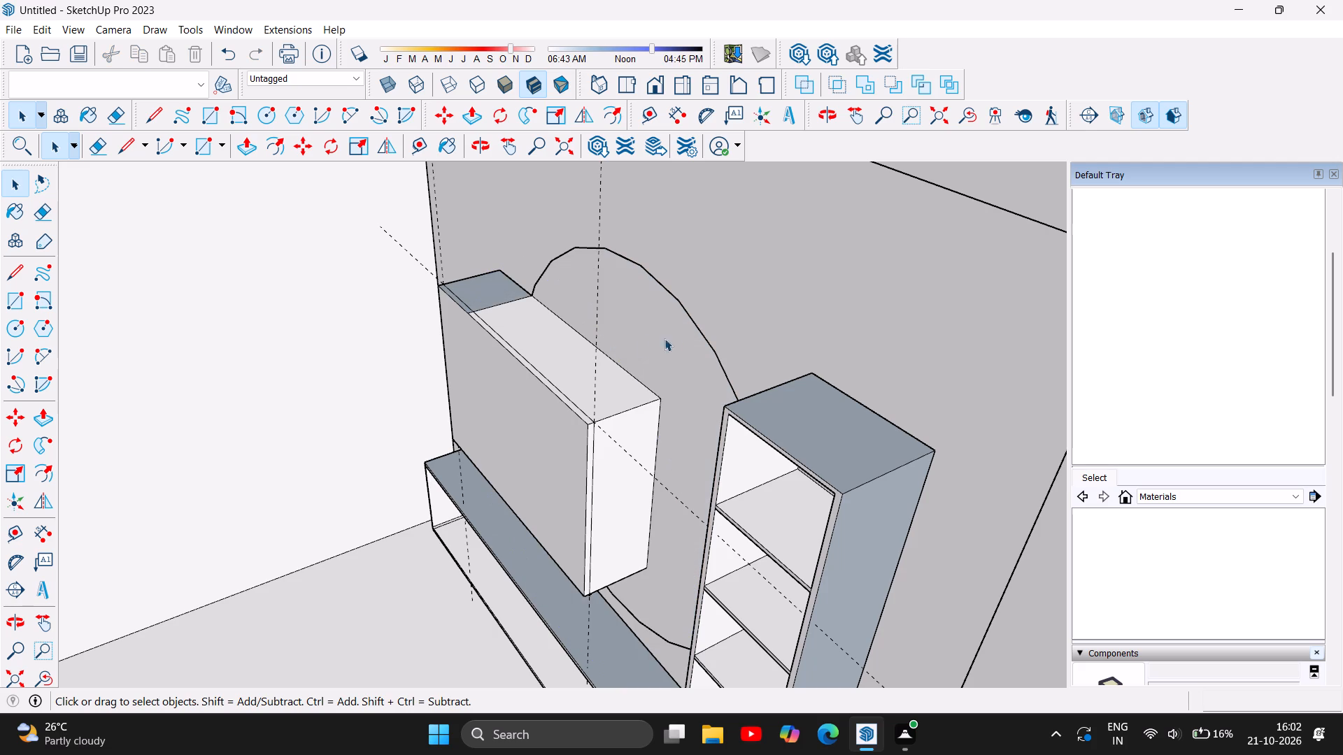
Delete the front upper edge of the rectangular box on the TV wall to remove its front face.
scroll(694, 336, "down", 5)
scroll(634, 422, "up", 5)
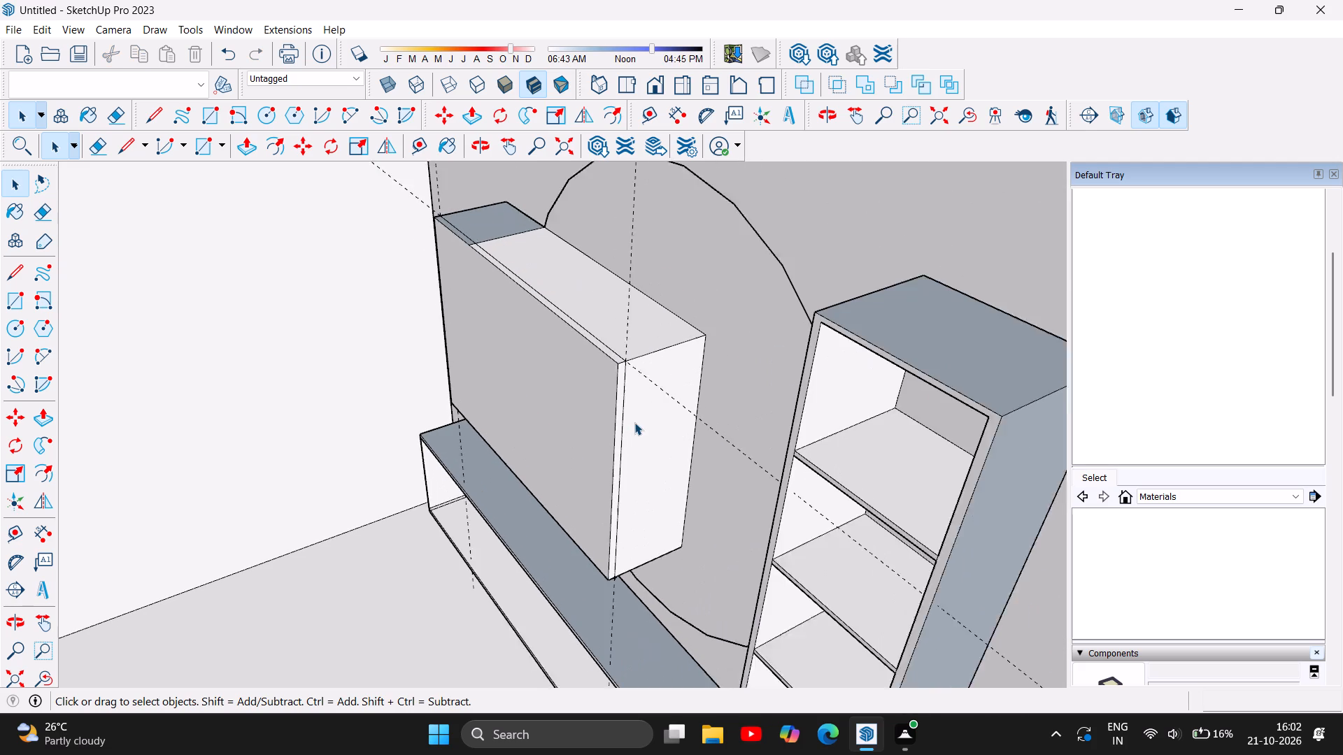
scroll(634, 422, "up", 2)
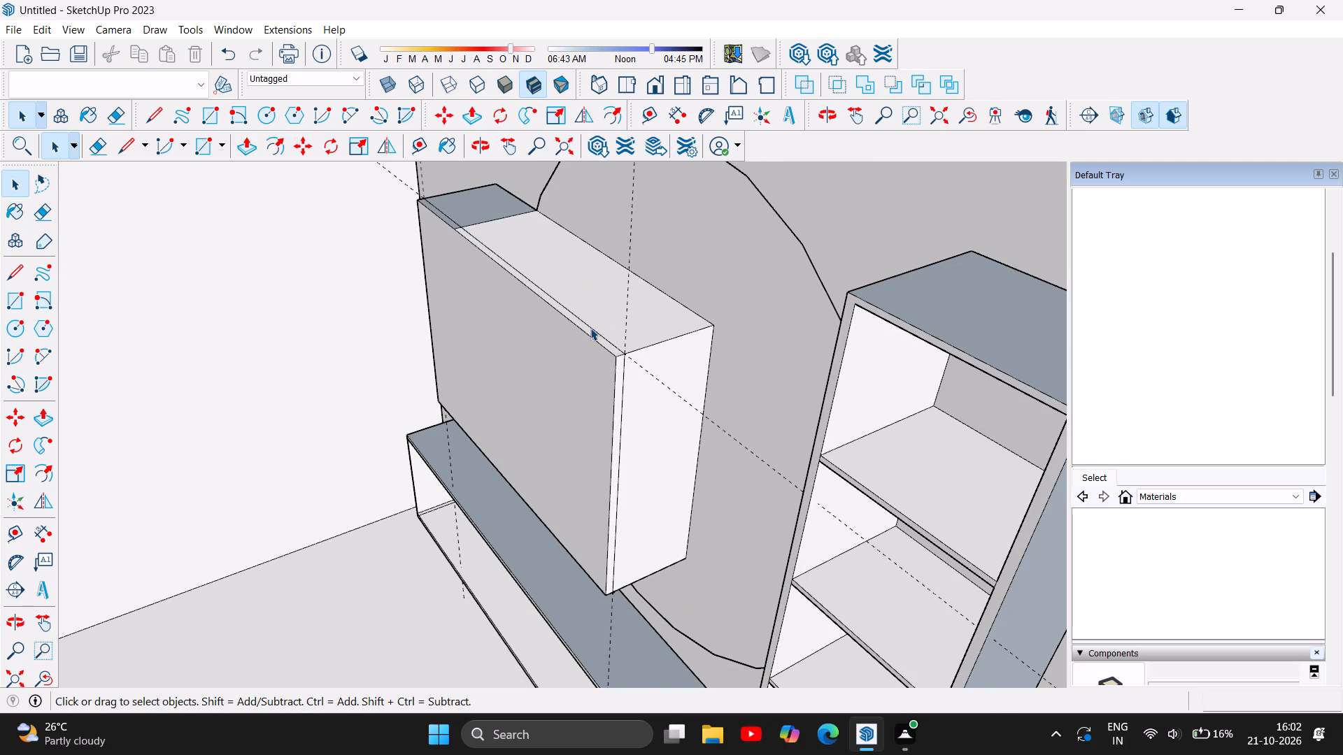
left_click(582, 335)
key("Delete")
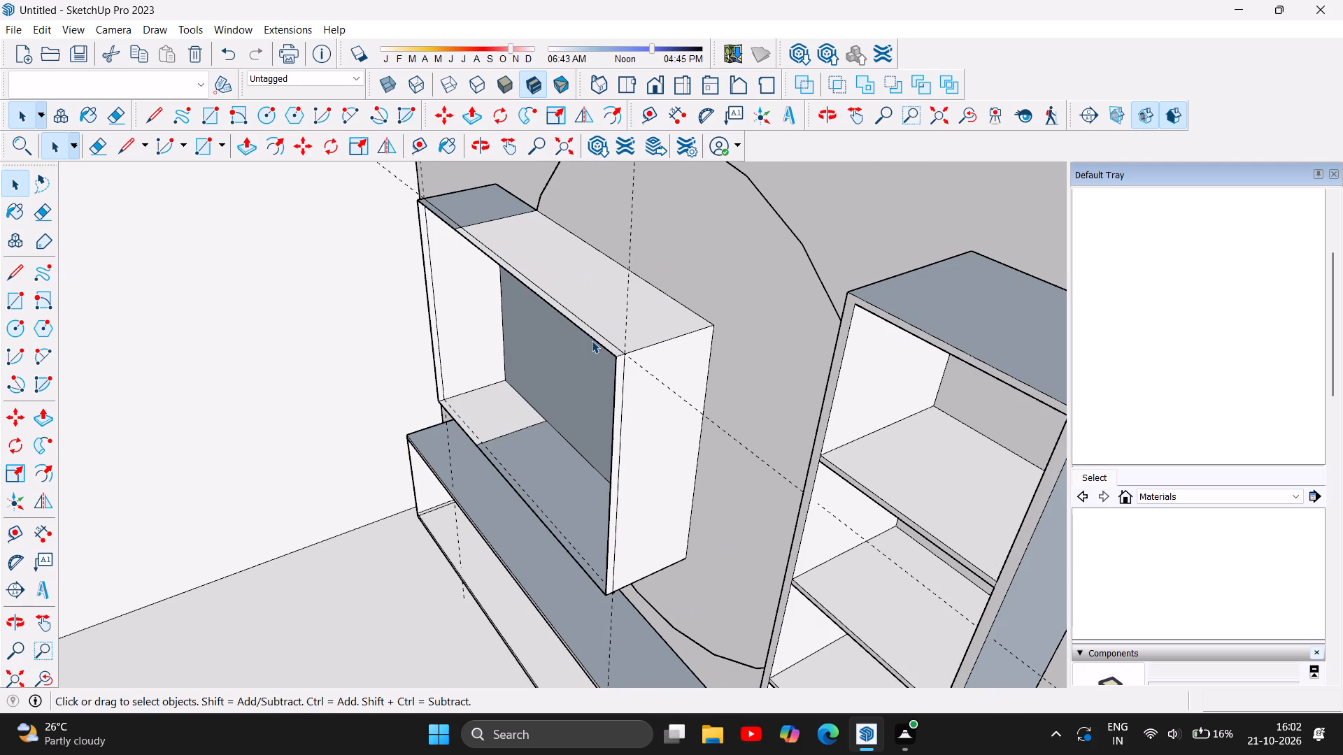
scroll(552, 372, "up", 4)
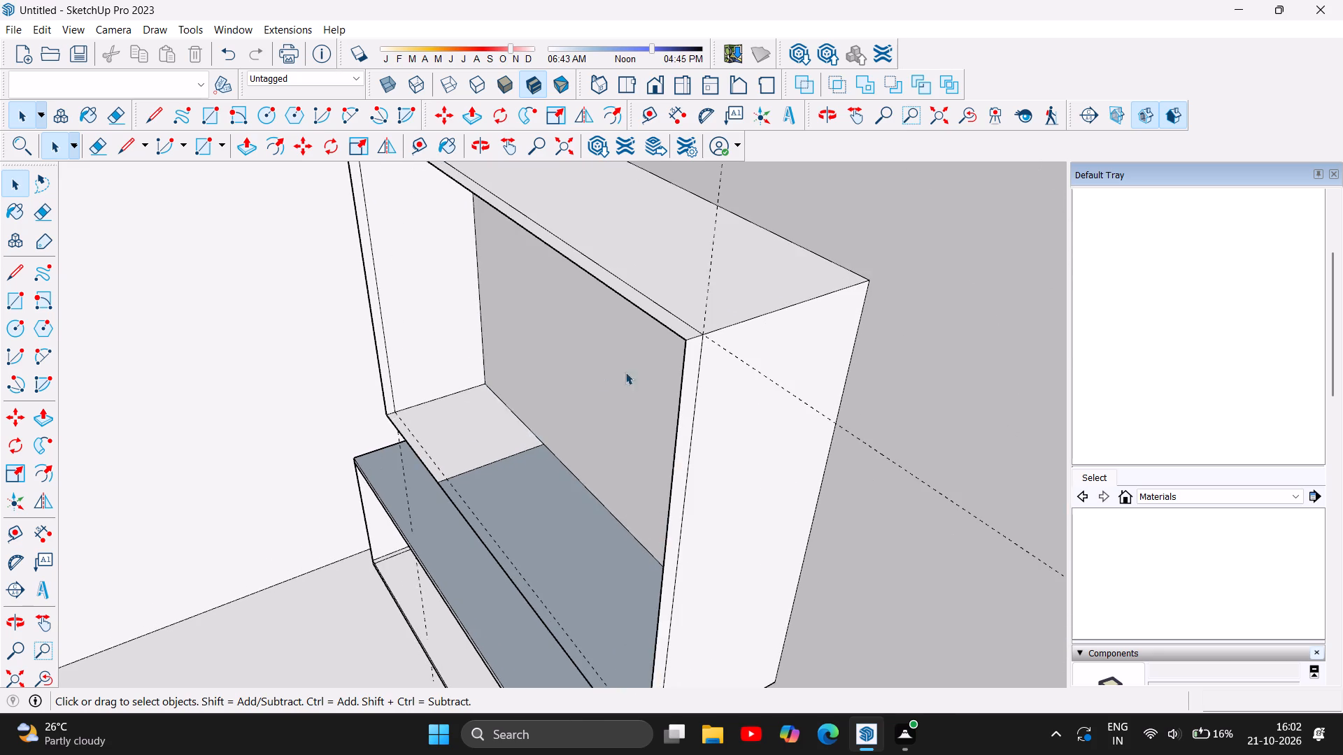
scroll(658, 371, "down", 5)
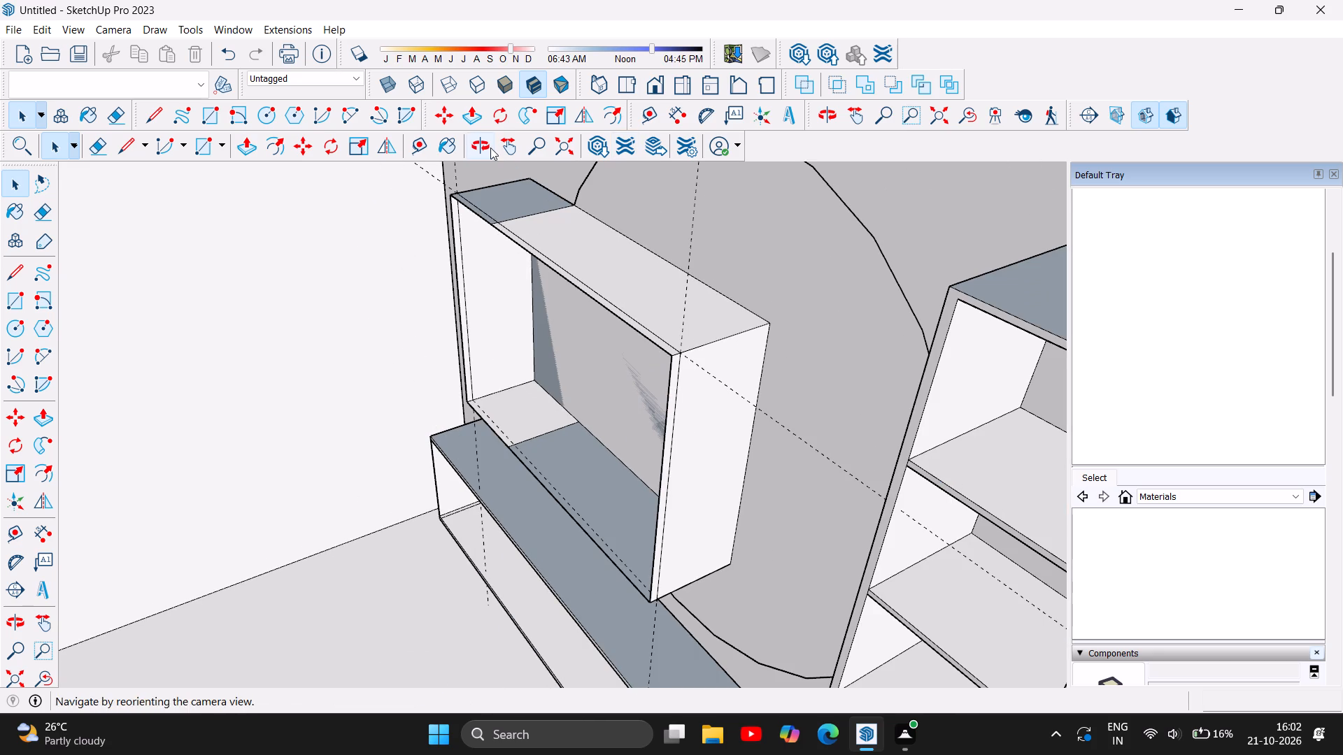
Delete the box's inner back face and the thin strip along its top front edge.
left_click(490, 147)
left_click_drag(362, 441, 753, 350)
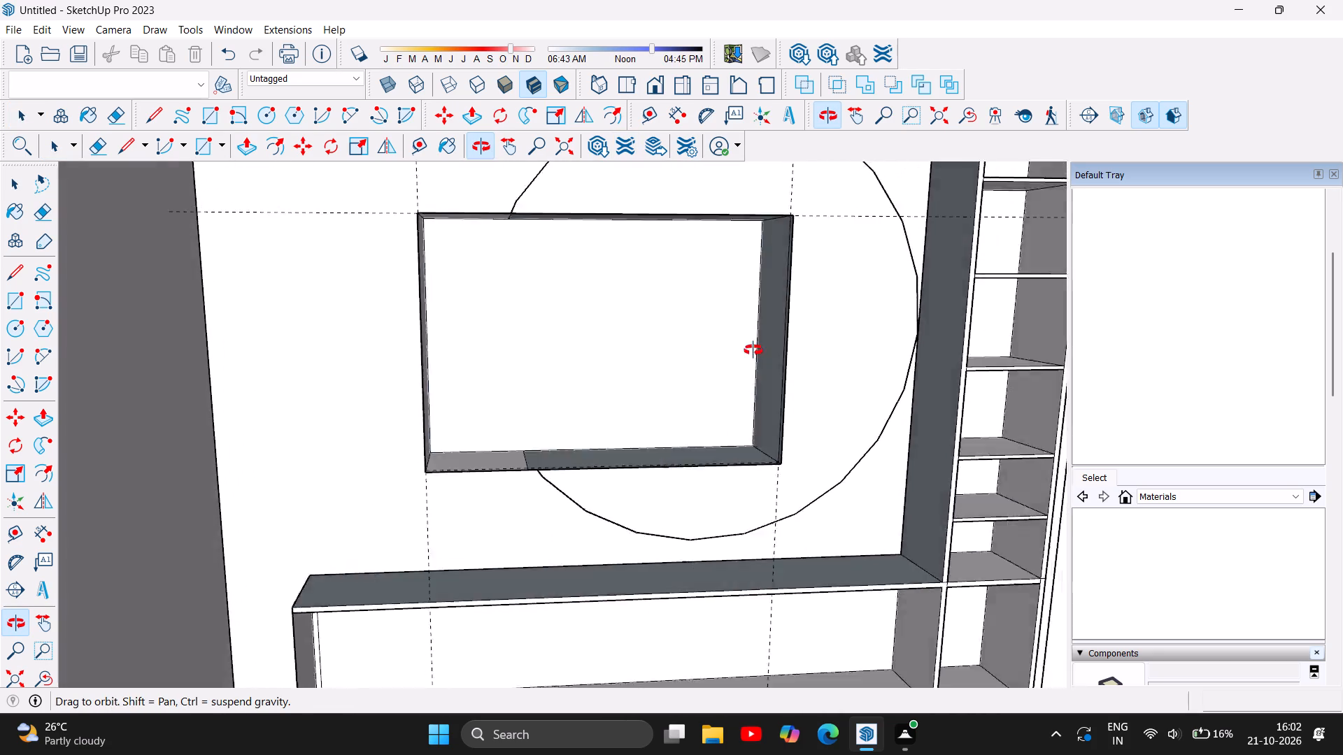
left_click_drag(753, 350, 504, 501)
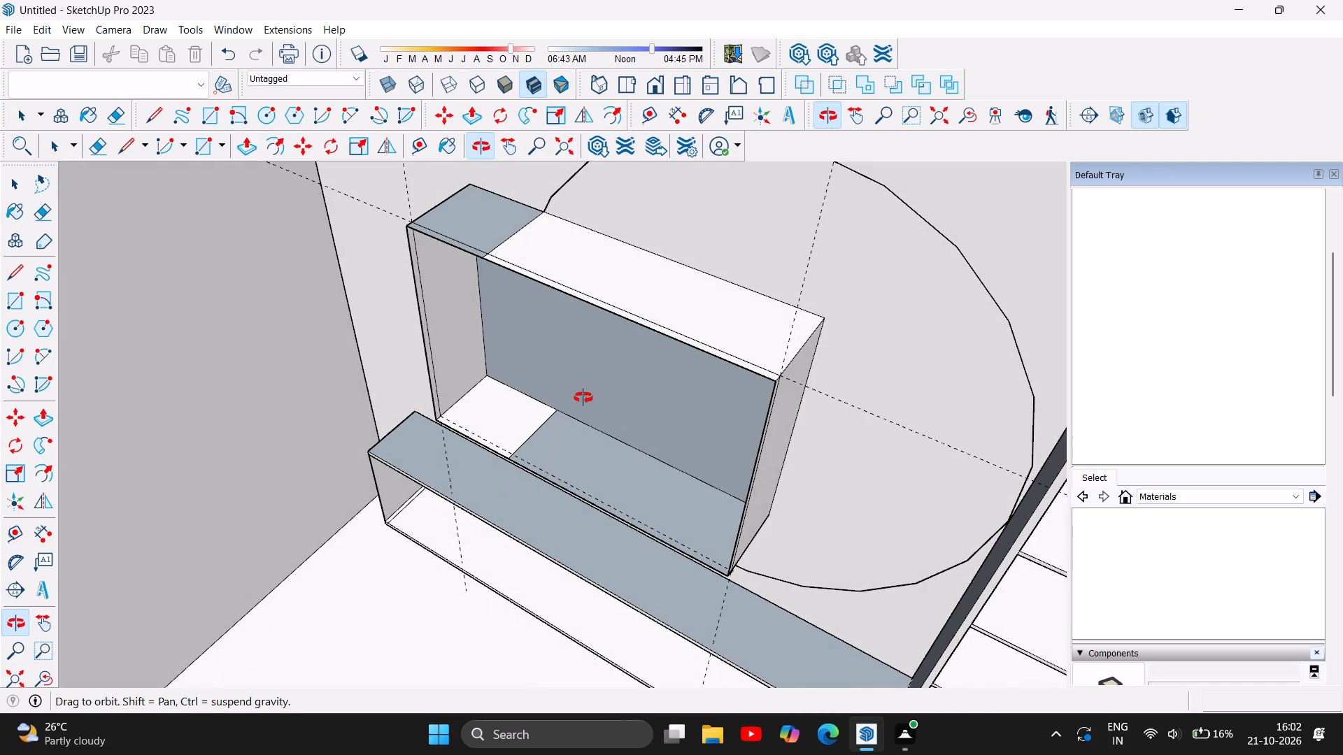
left_click(7, 189)
left_click(554, 318)
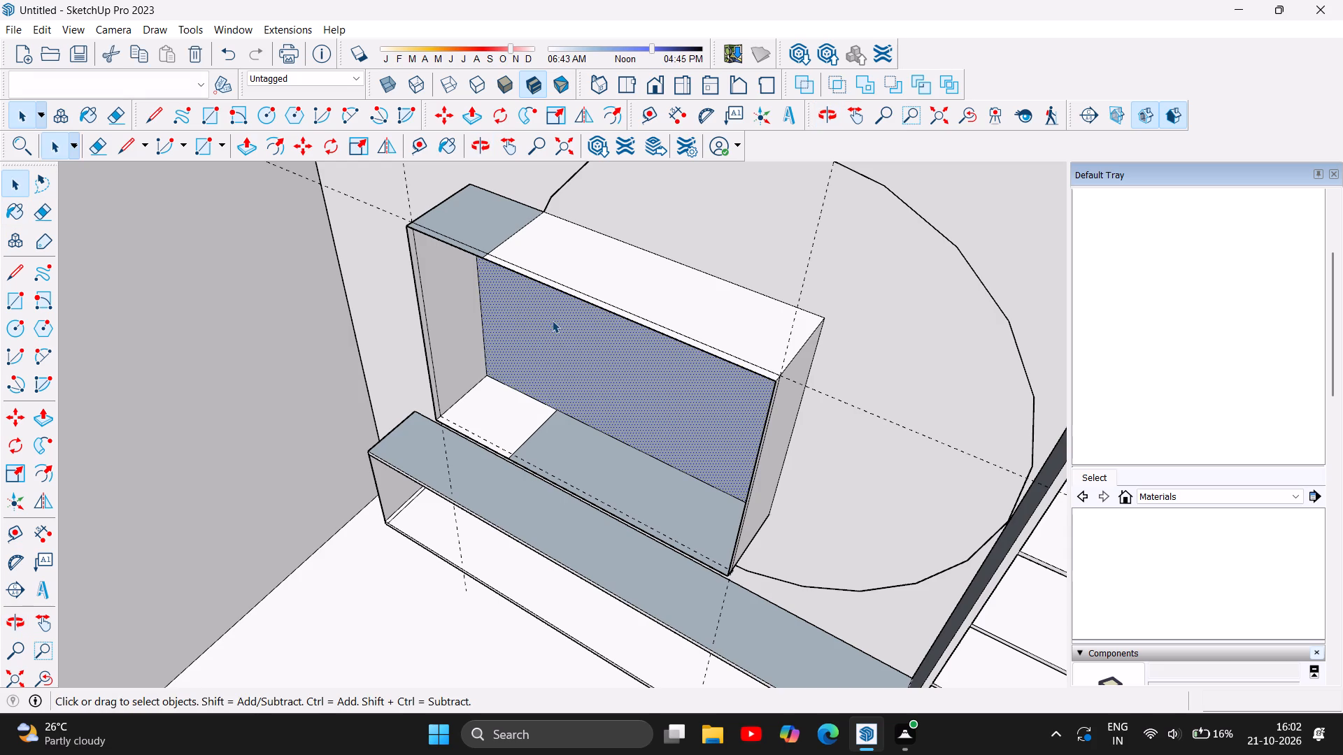
key("Delete")
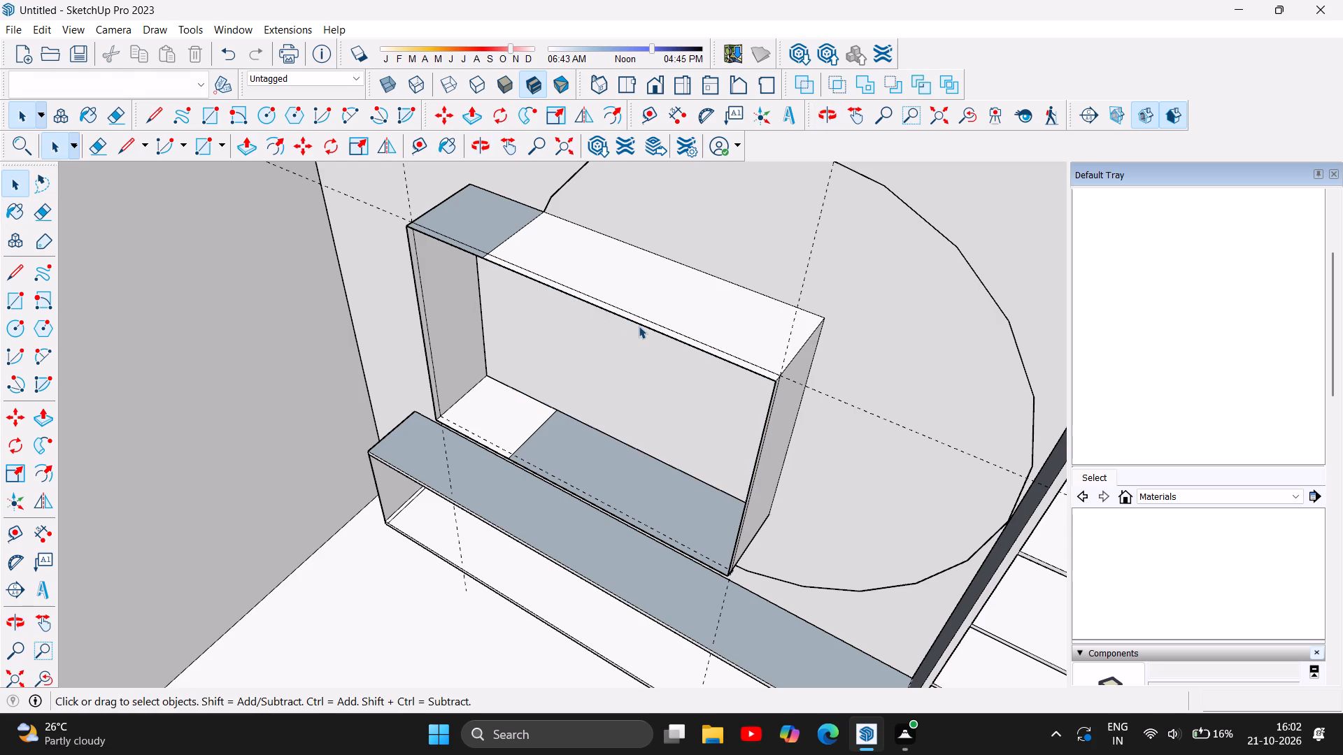
left_click(641, 324)
key("Delete")
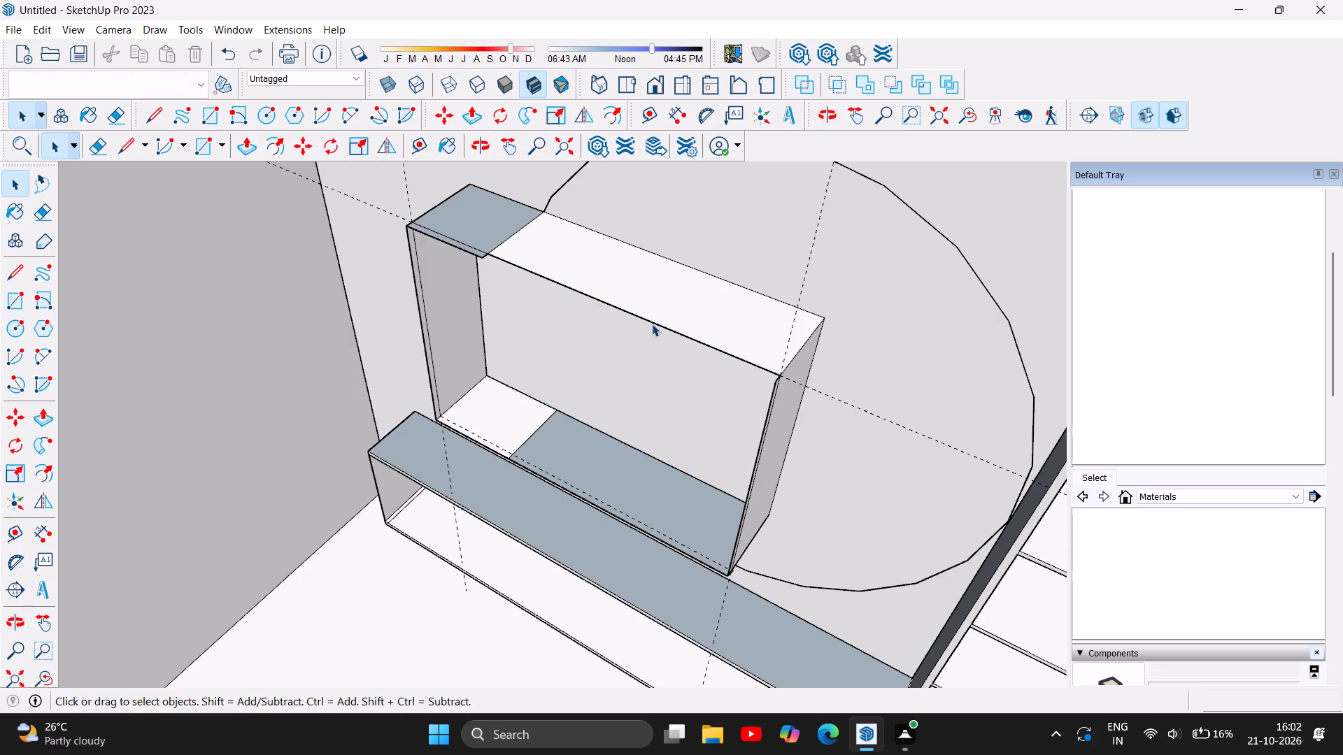
Delete the box's bottom faces along with their leftover front and dividing edges.
scroll(639, 531, "up", 7)
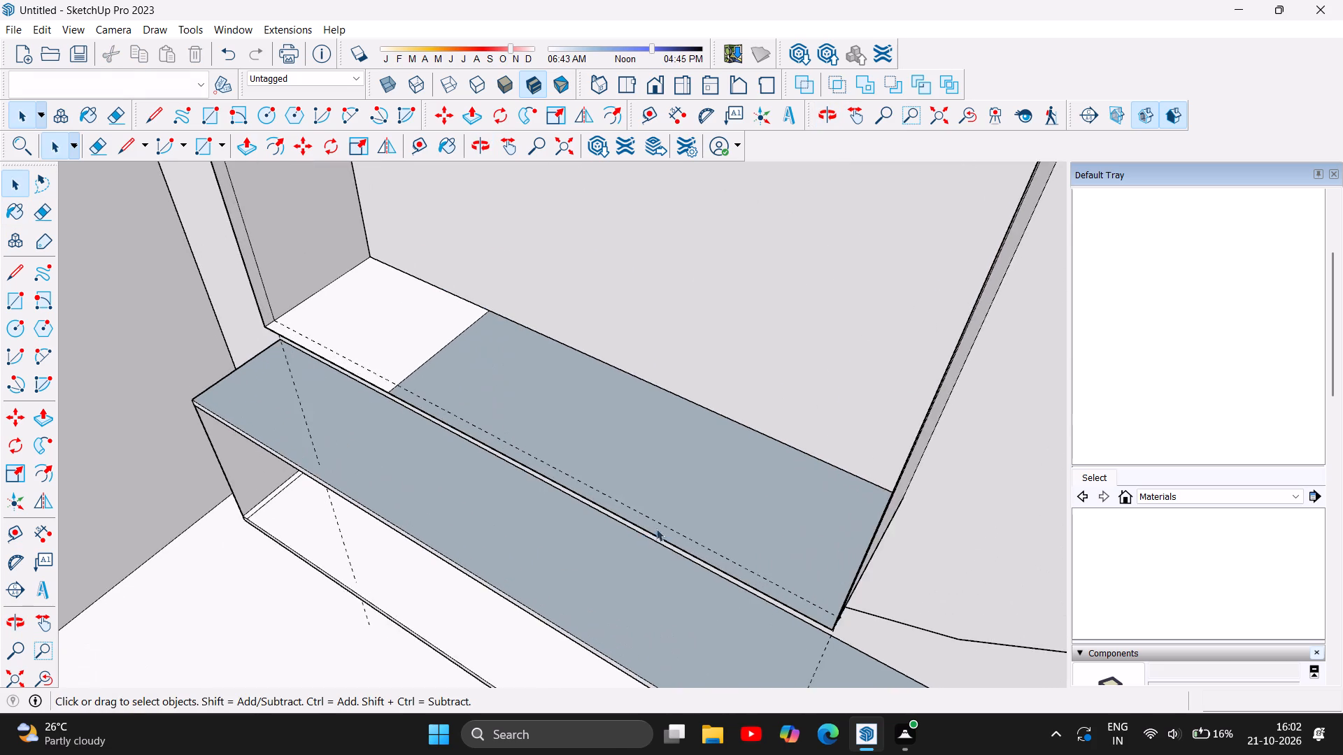
scroll(690, 547, "up", 4)
double_click(699, 561)
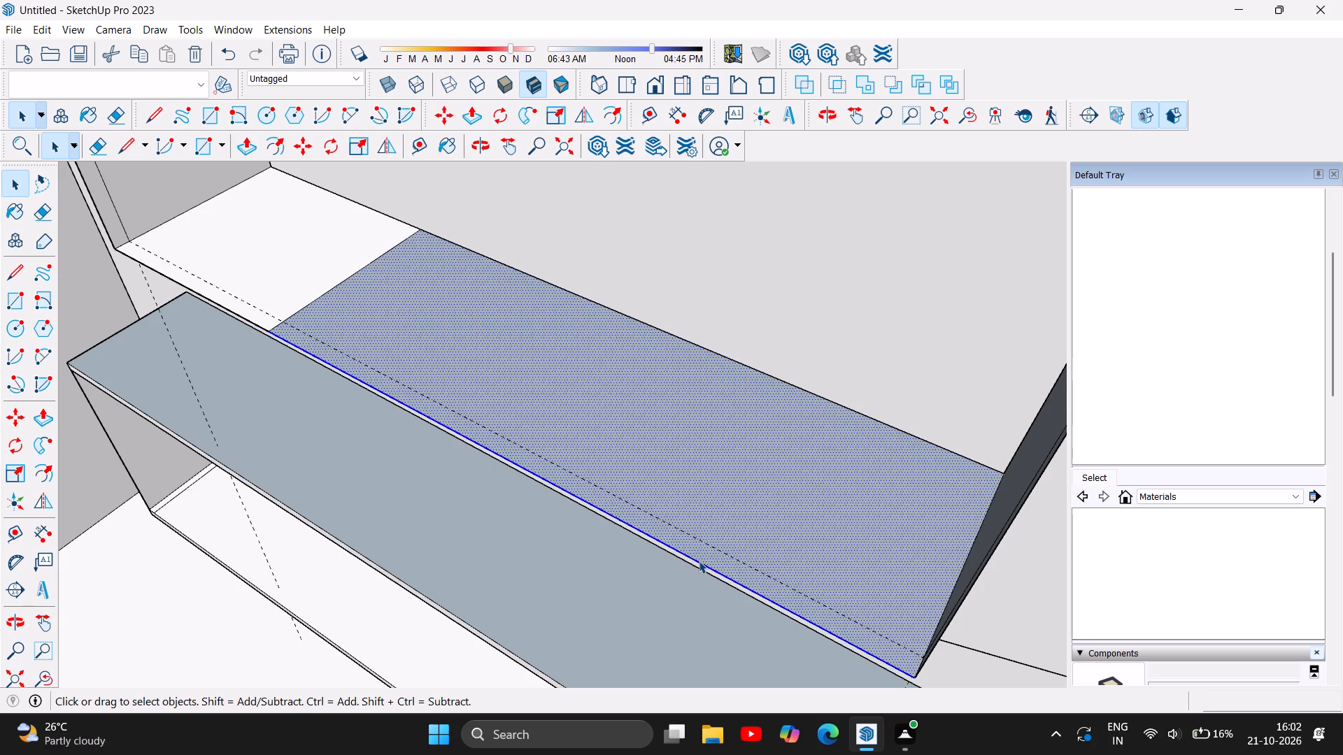
key("Delete")
scroll(607, 488, "down", 5)
scroll(674, 484, "down", 4)
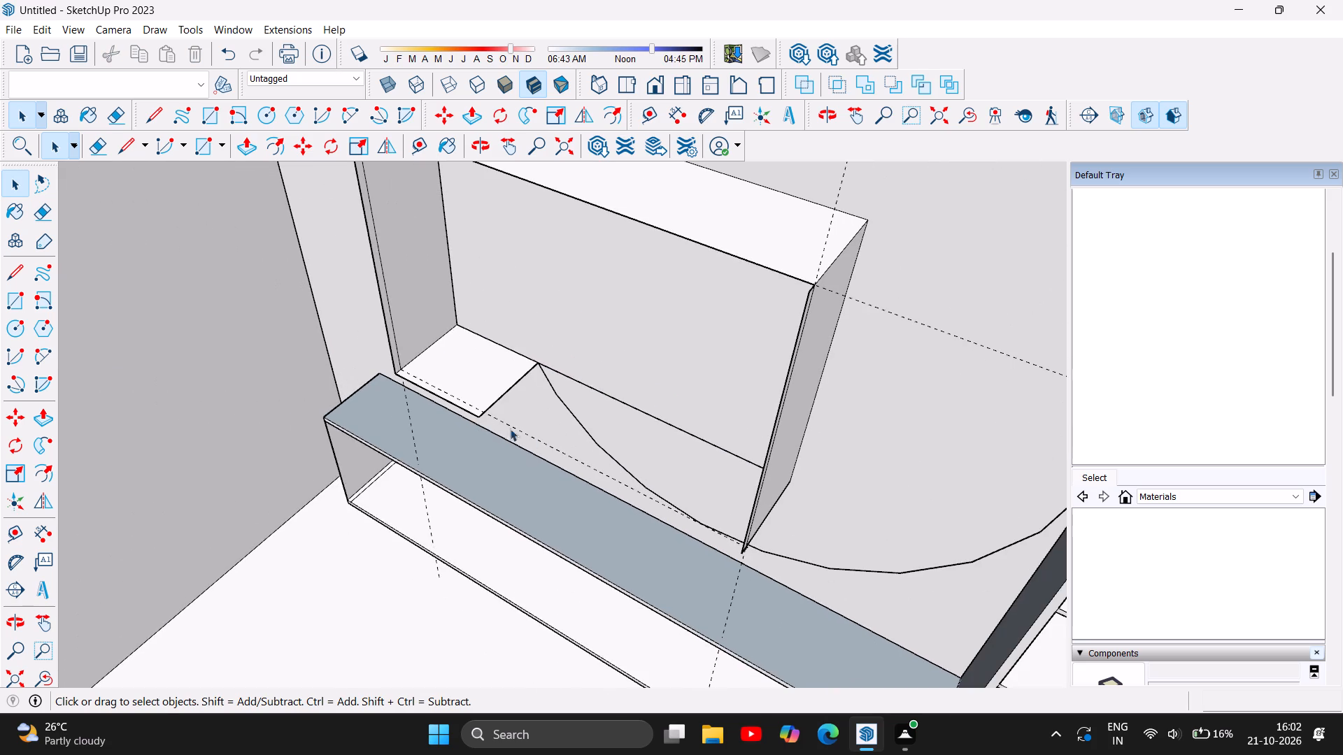
left_click(477, 389)
key("Delete")
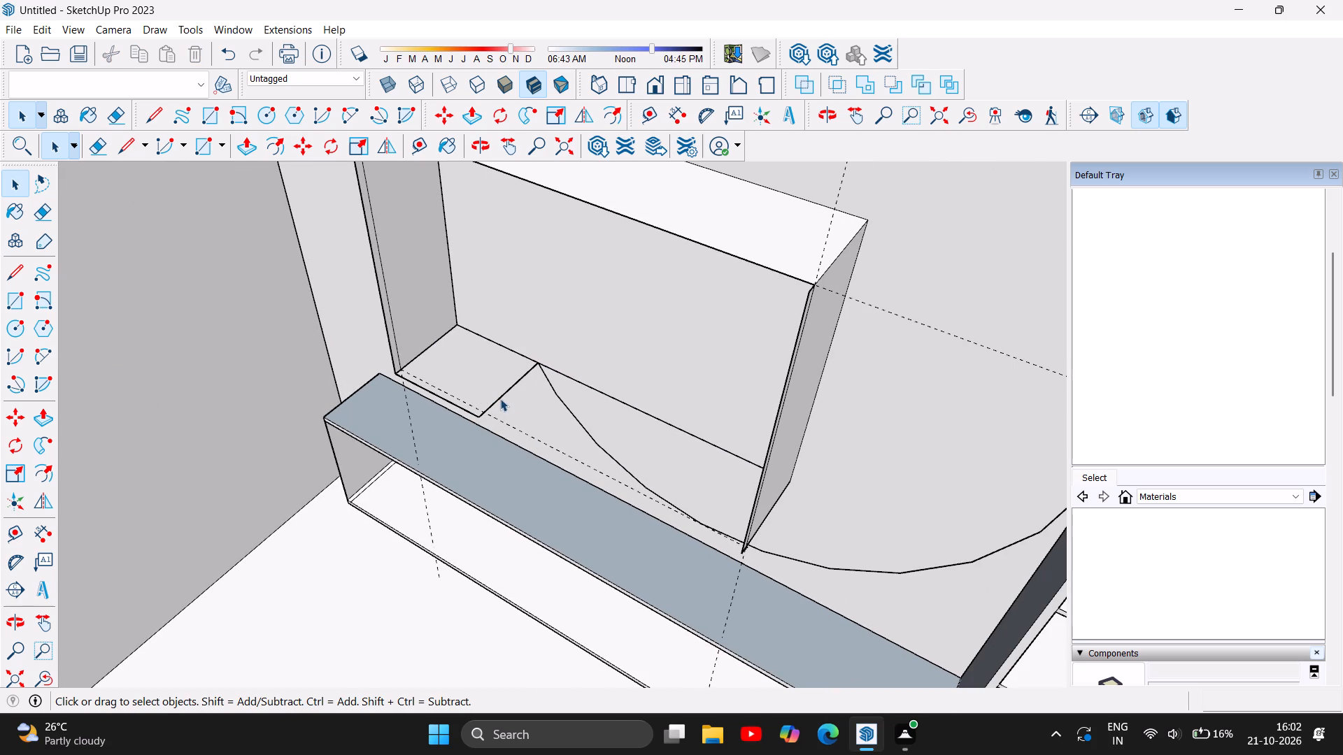
left_click(499, 398)
key("Delete")
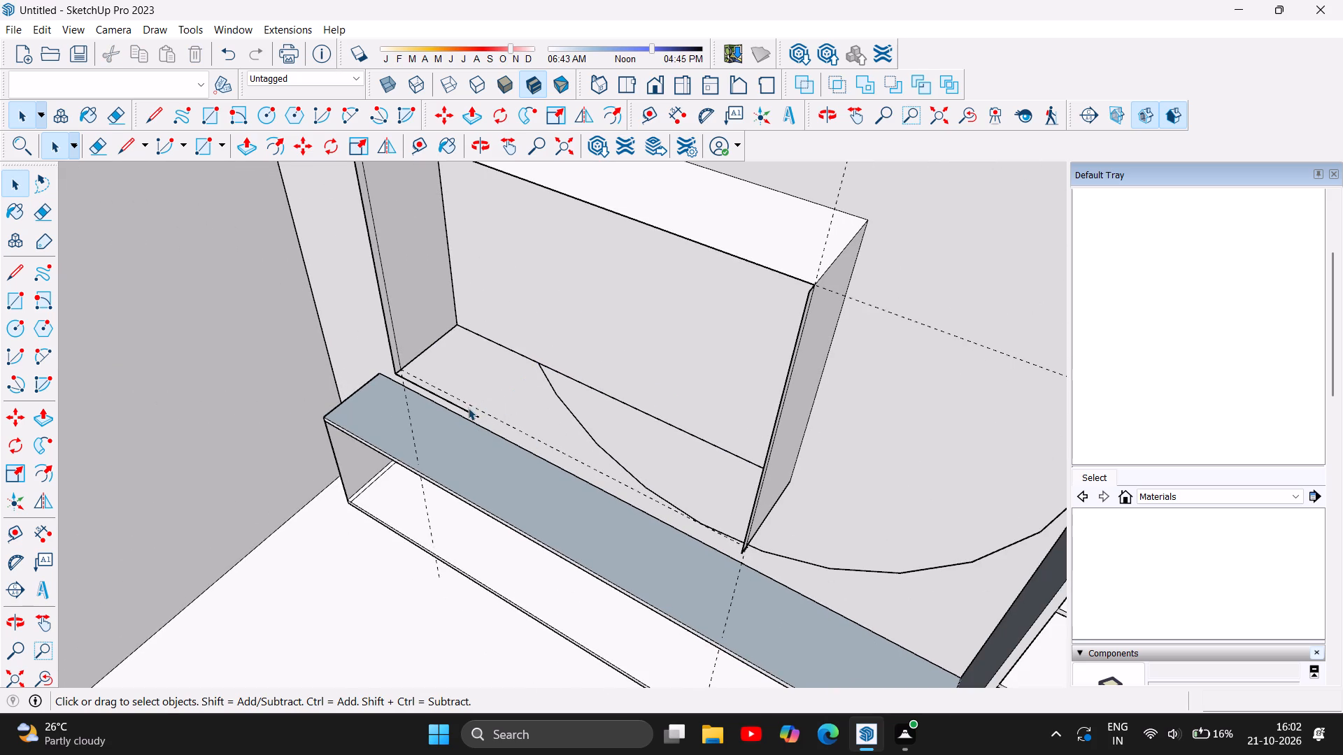
left_click(468, 410)
key("Delete")
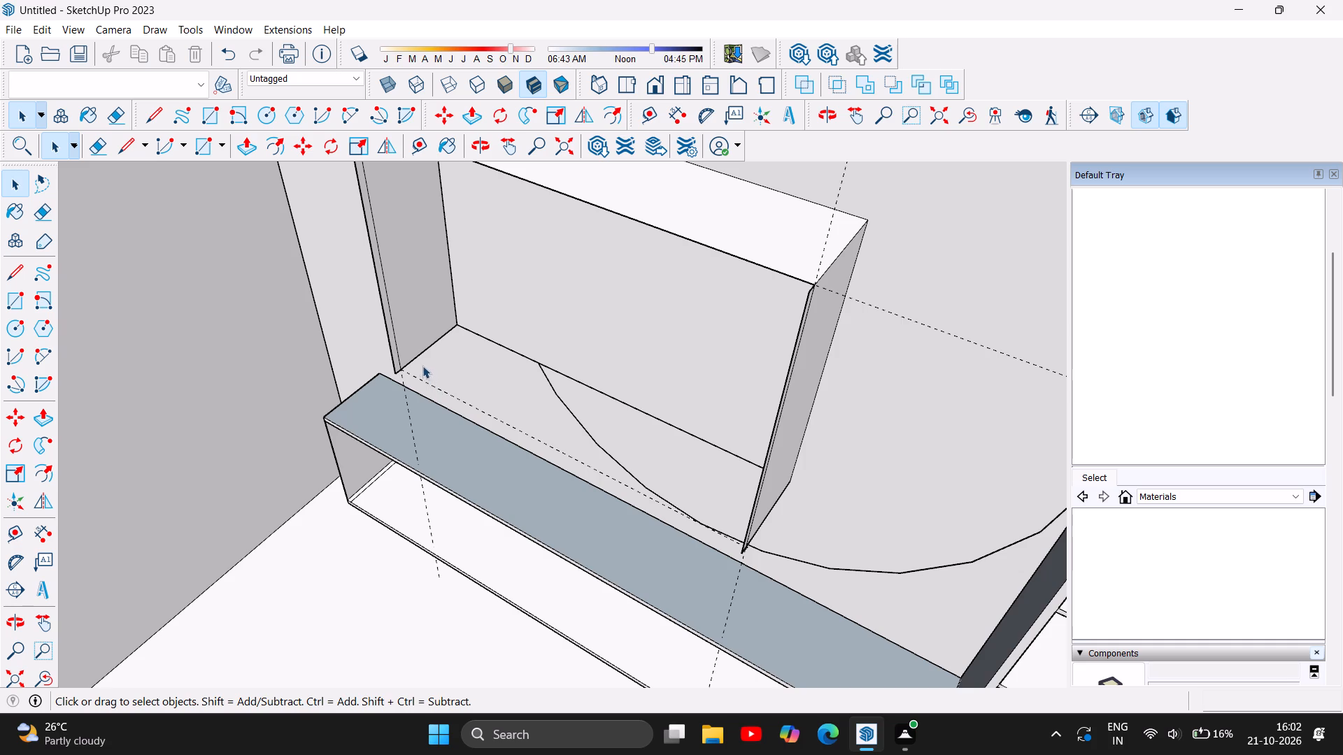
Delete the box's left side face, the narrow front strip beside it and the leftover edges there.
left_click(416, 357)
key("Delete")
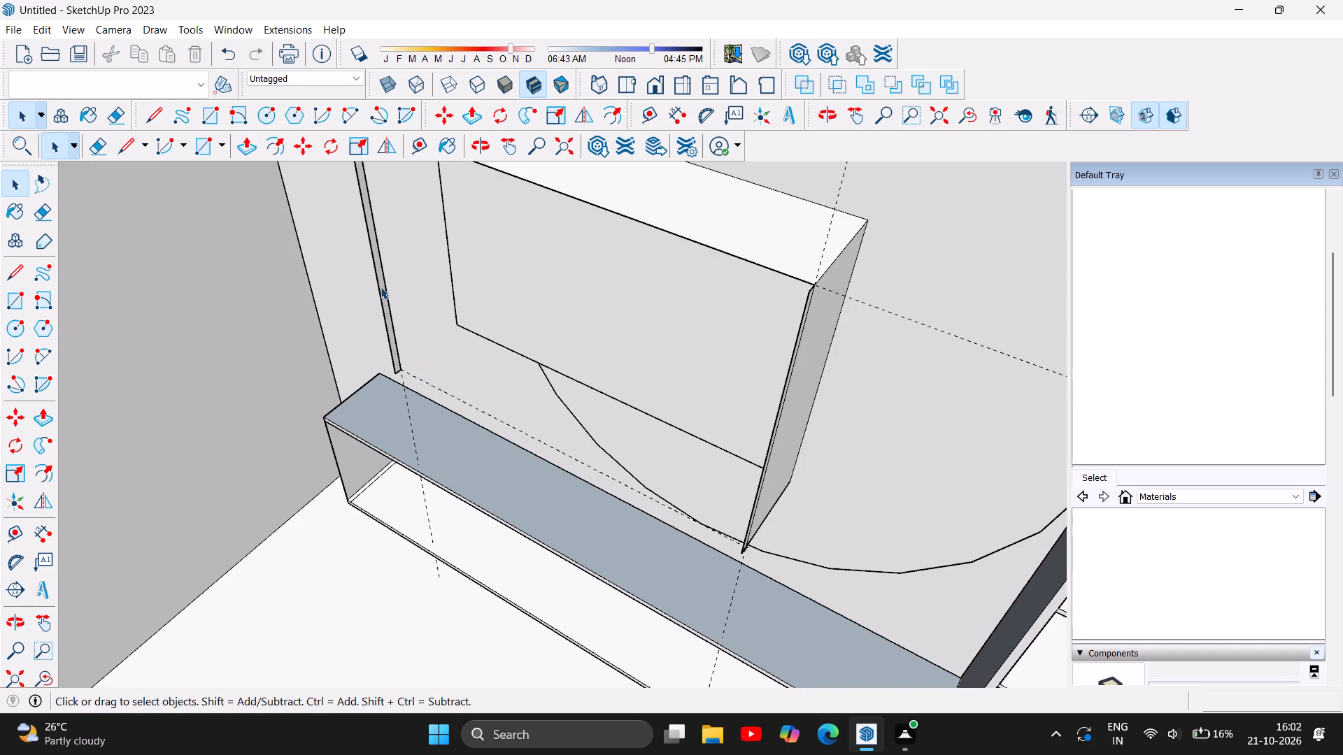
left_click(381, 287)
key("Delete")
double_click(386, 283)
key("Delete")
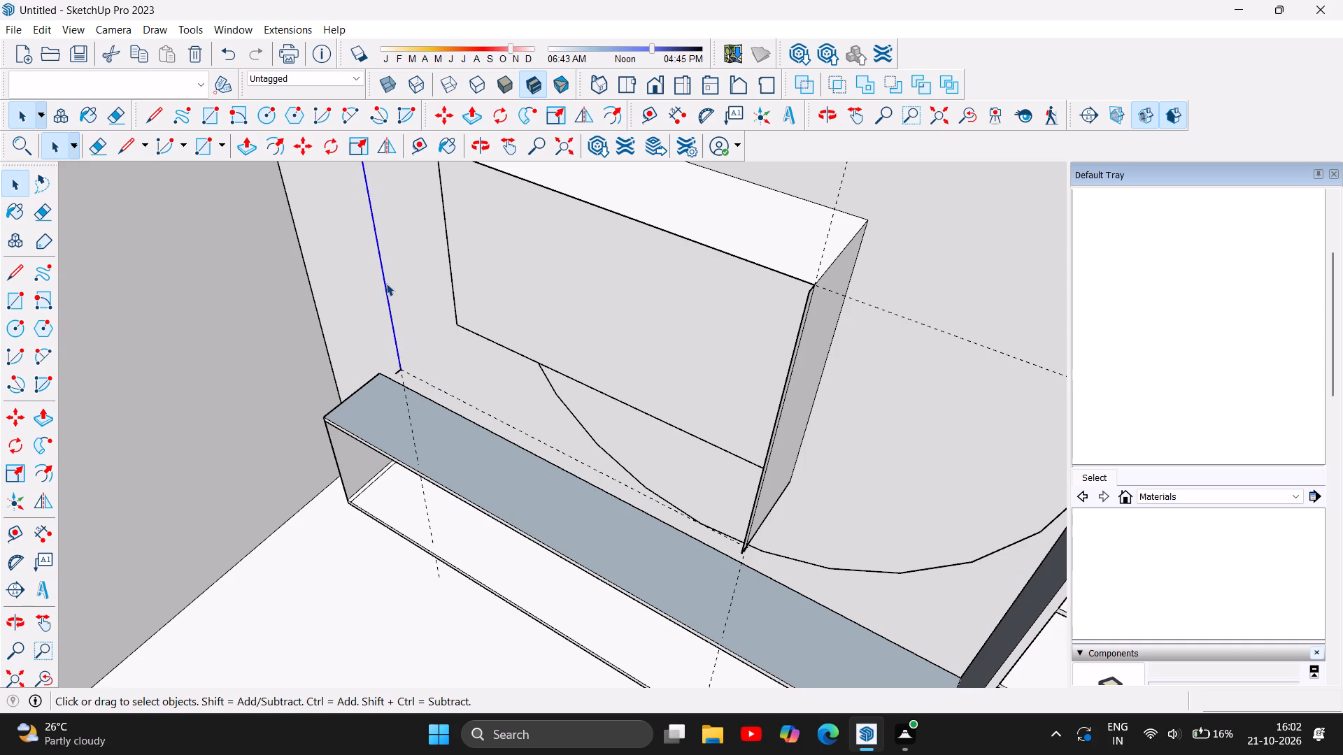
scroll(402, 367, "up", 5)
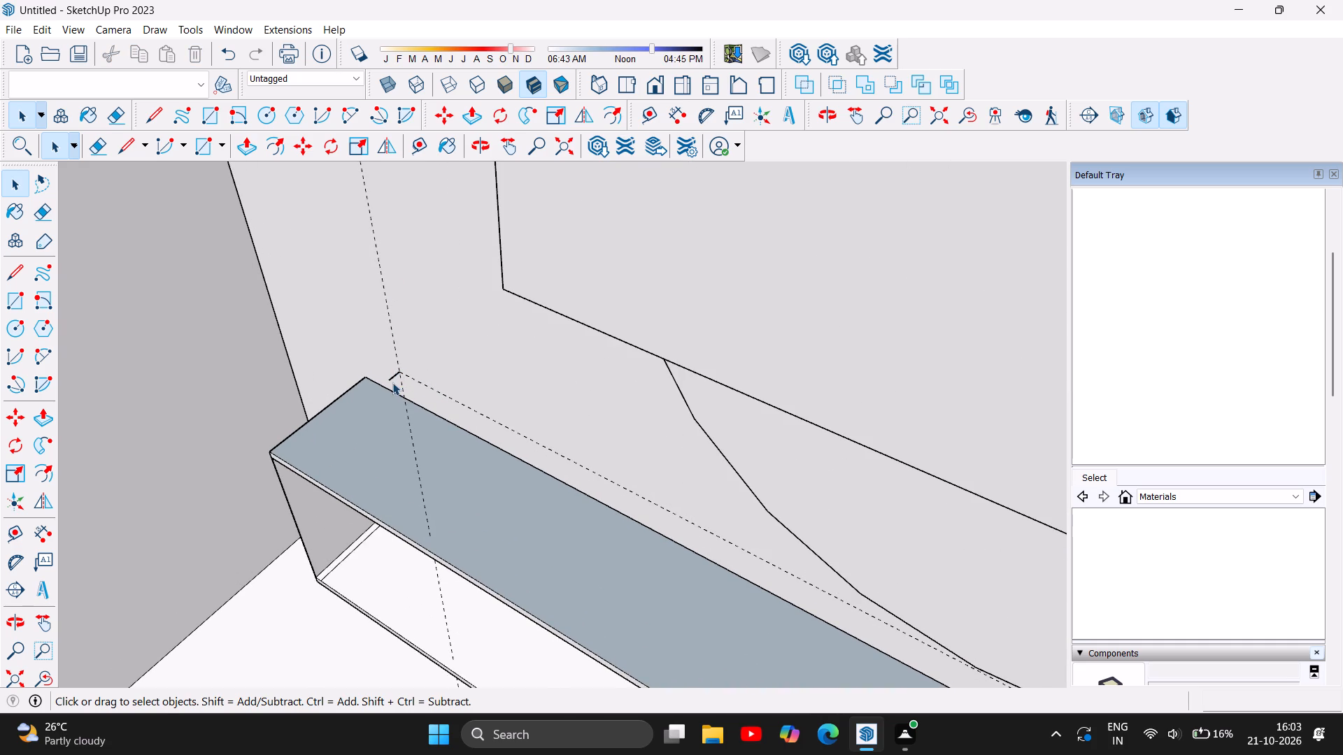
left_click(390, 379)
key("Delete")
Delete the box's right side face and its narrow front strip.
scroll(616, 401, "down", 12)
scroll(800, 408, "up", 5)
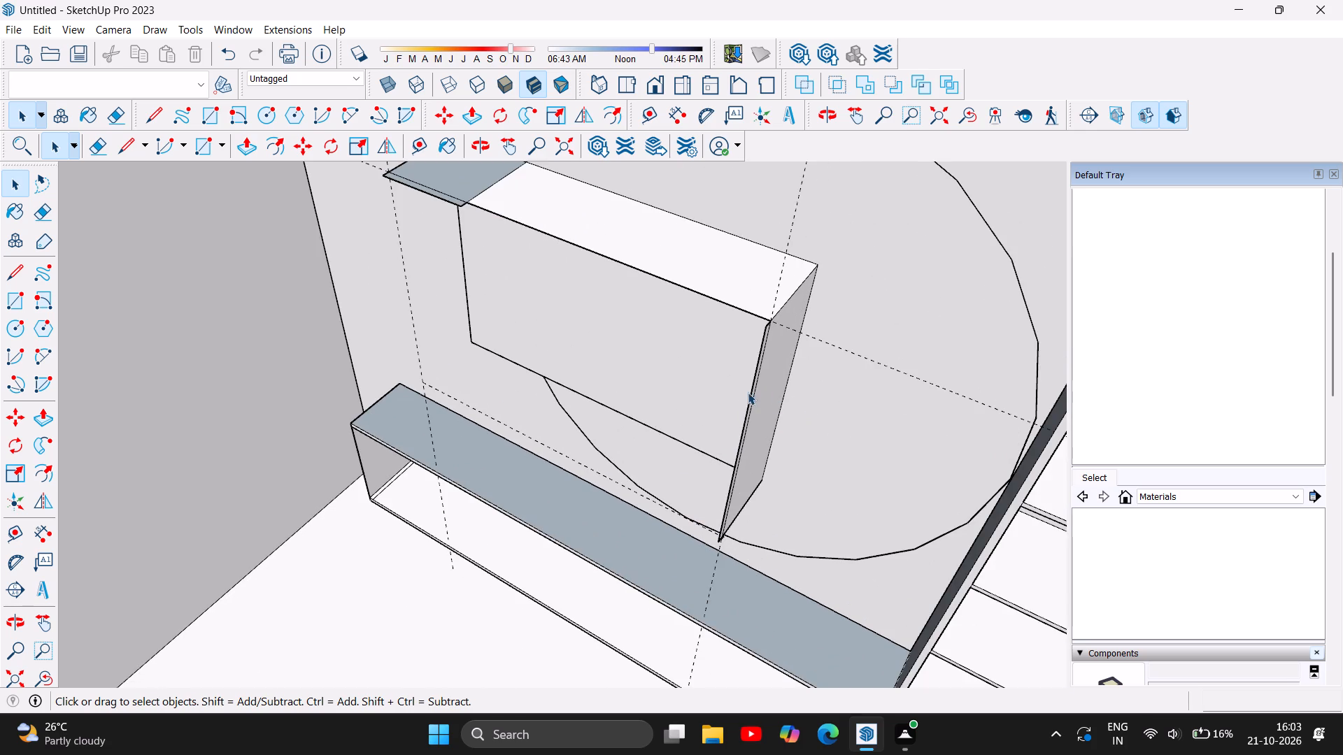
scroll(752, 392, "up", 6)
left_click(747, 398)
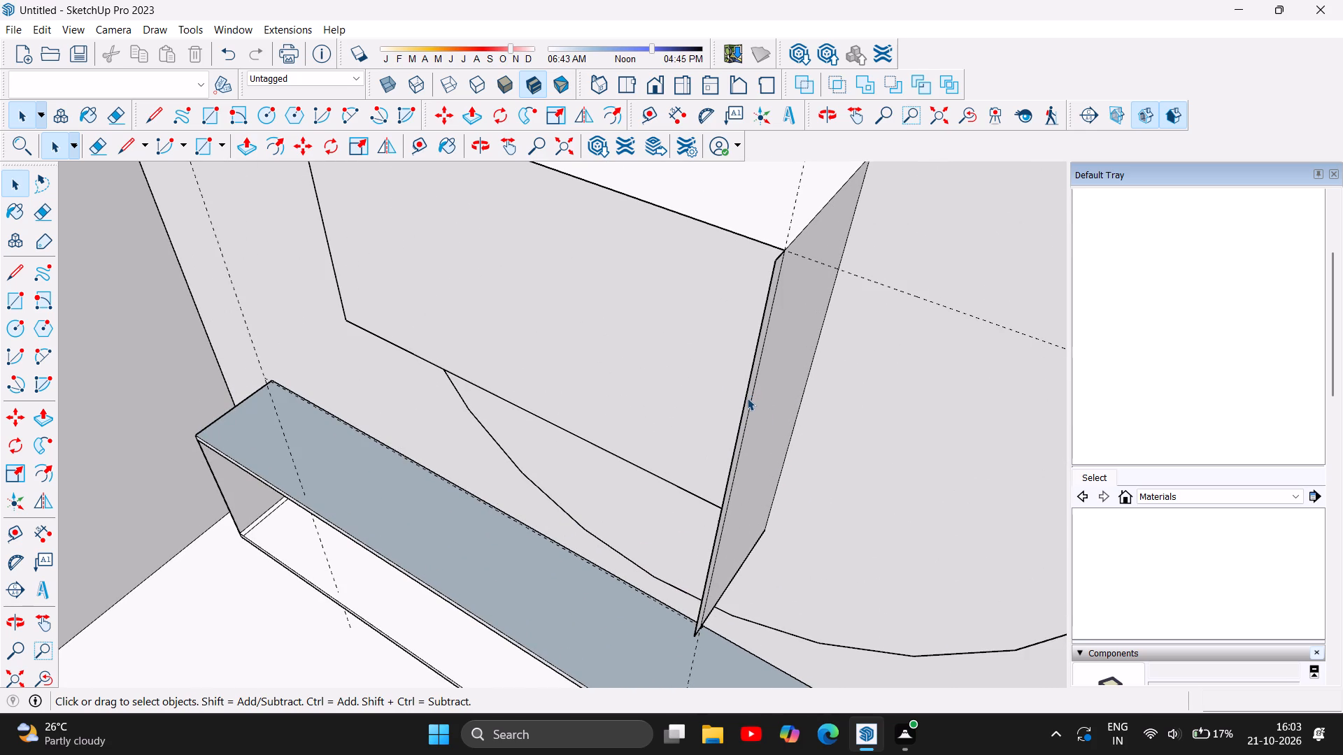
key("Delete")
left_click(753, 395)
key("Delete")
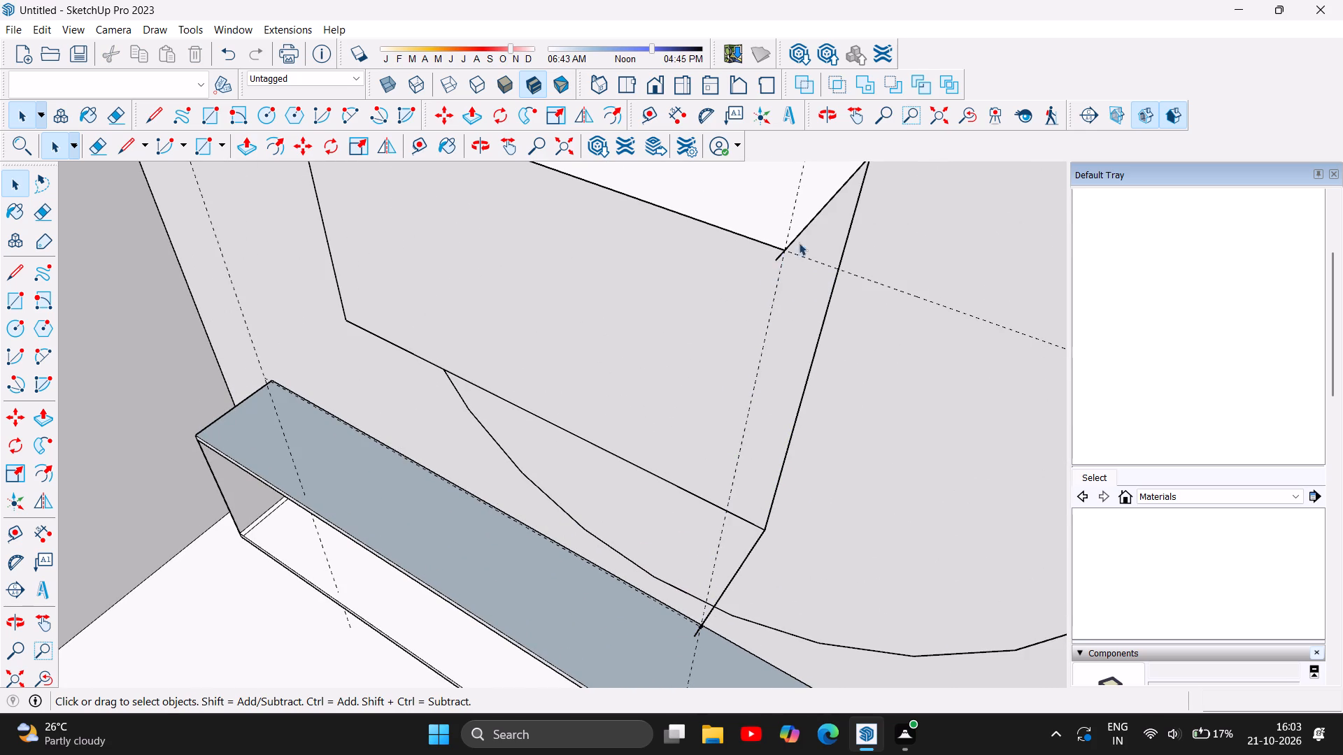
Delete the box's top face, its front edge and the leftover edges at the top right corner.
left_click(797, 215)
key("Delete")
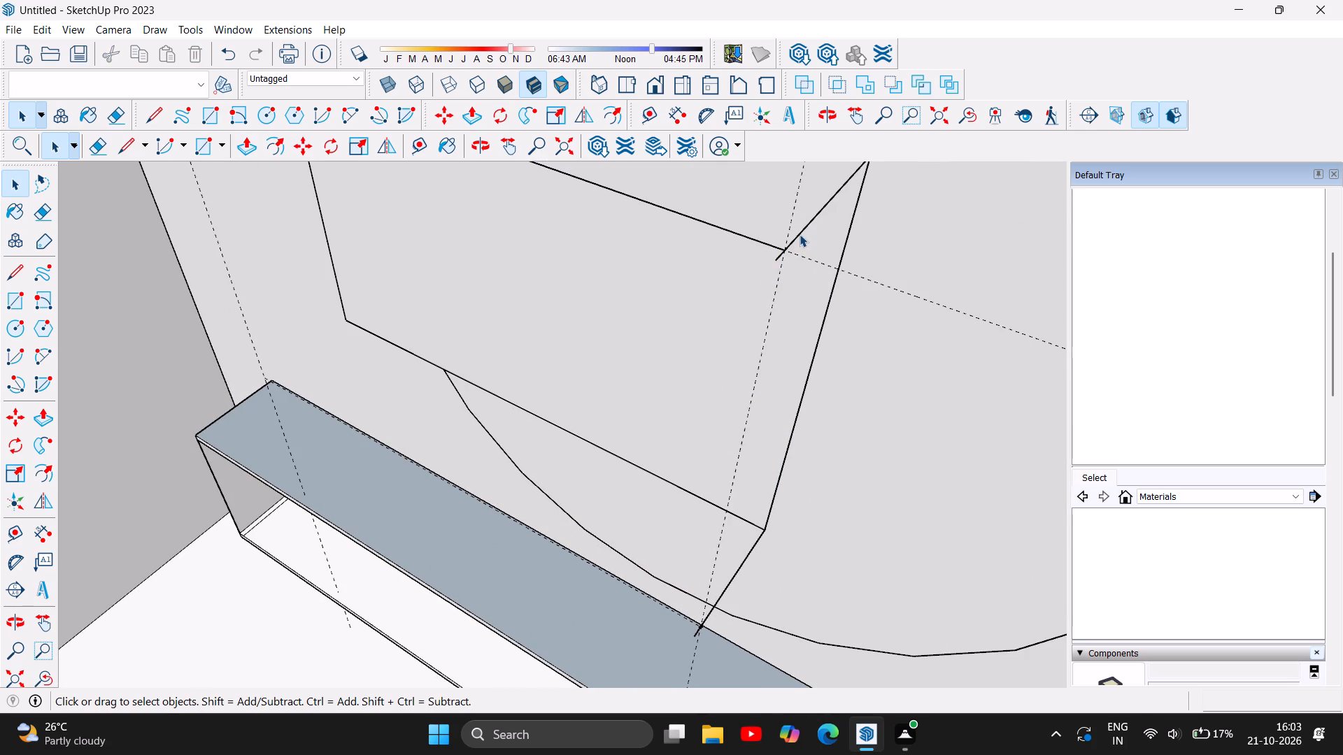
left_click(799, 233)
key("Delete")
left_click(760, 241)
key("Delete")
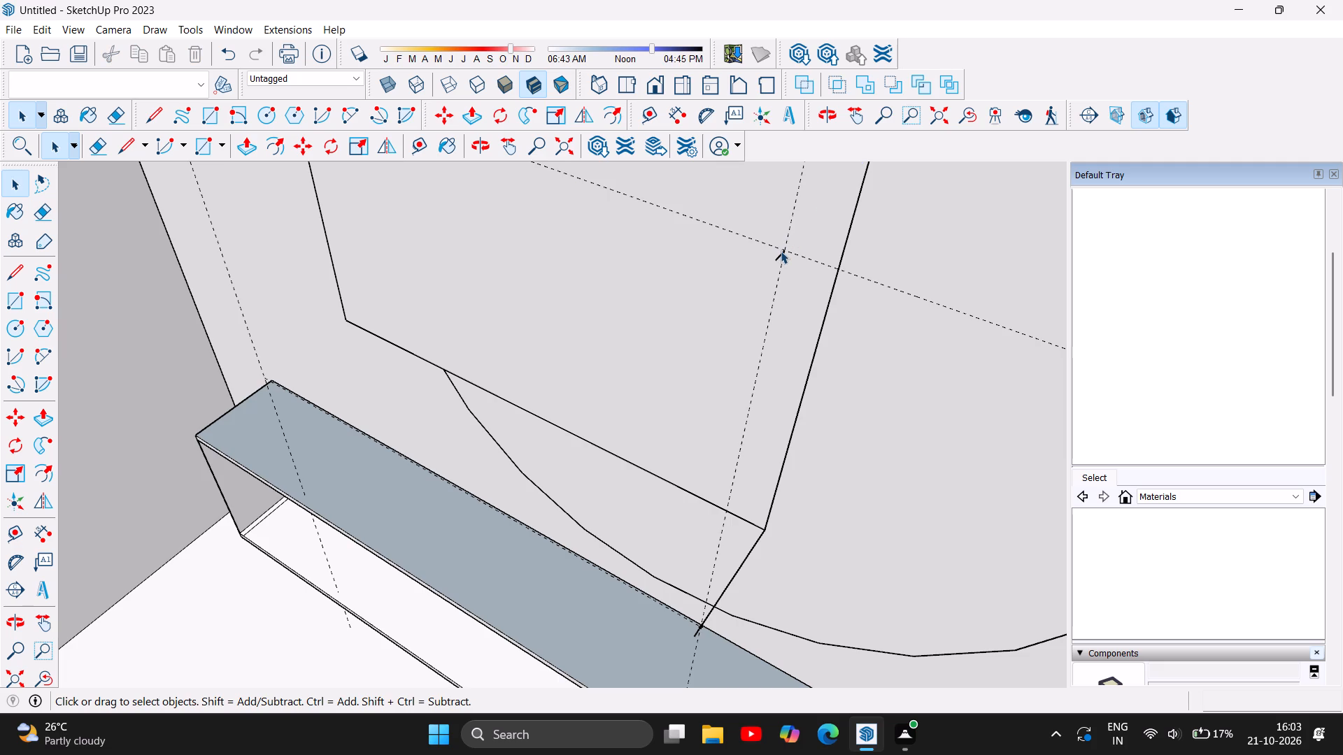
left_click(781, 251)
key("Delete")
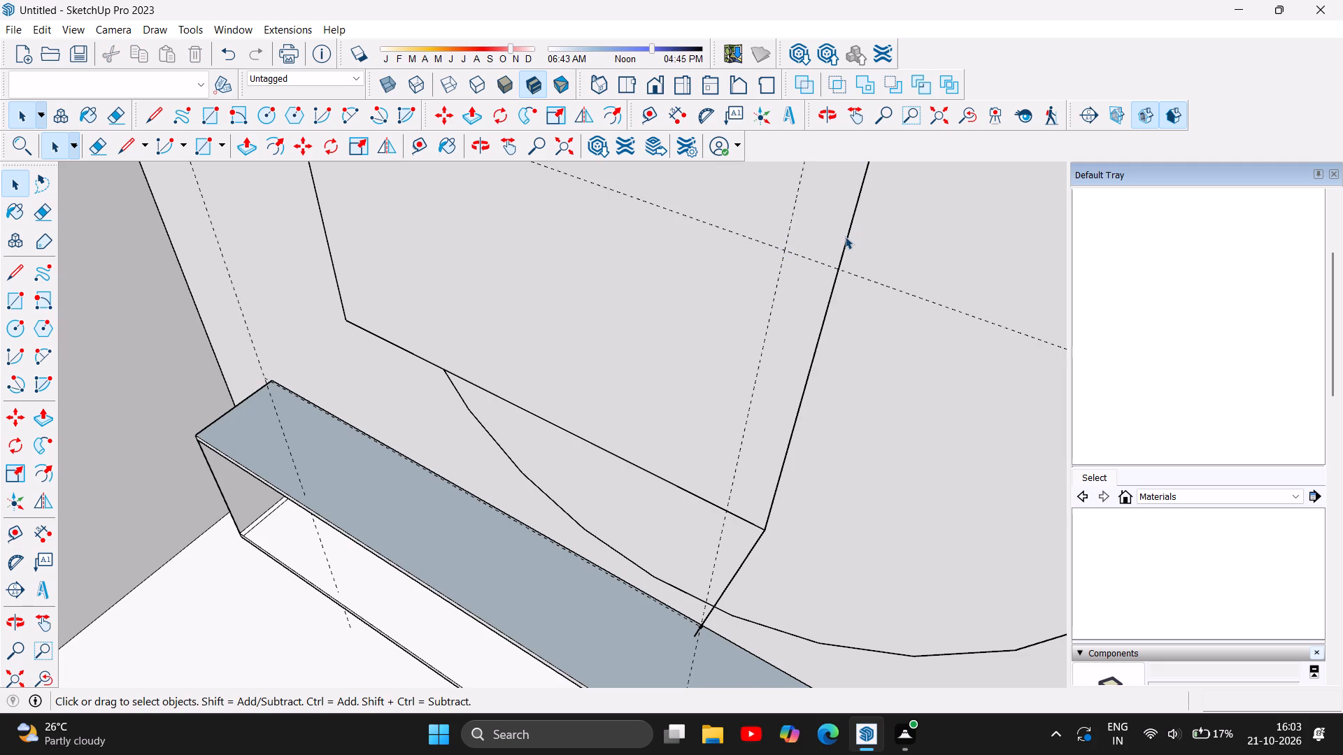
Delete the box outline's right edge, the short projecting edge at the lower right corner, and the bottom edge inside the circle.
left_click(845, 236)
key("Delete")
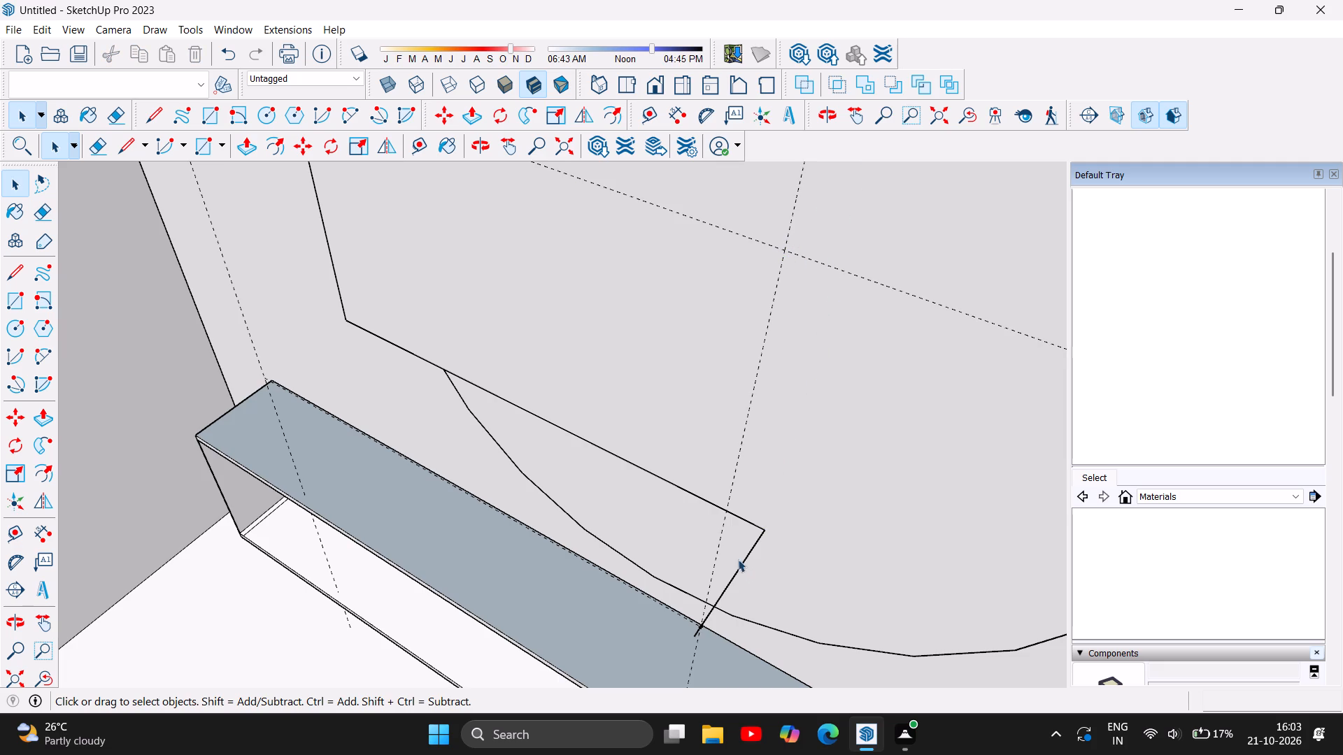
left_click(741, 563)
key("Delete")
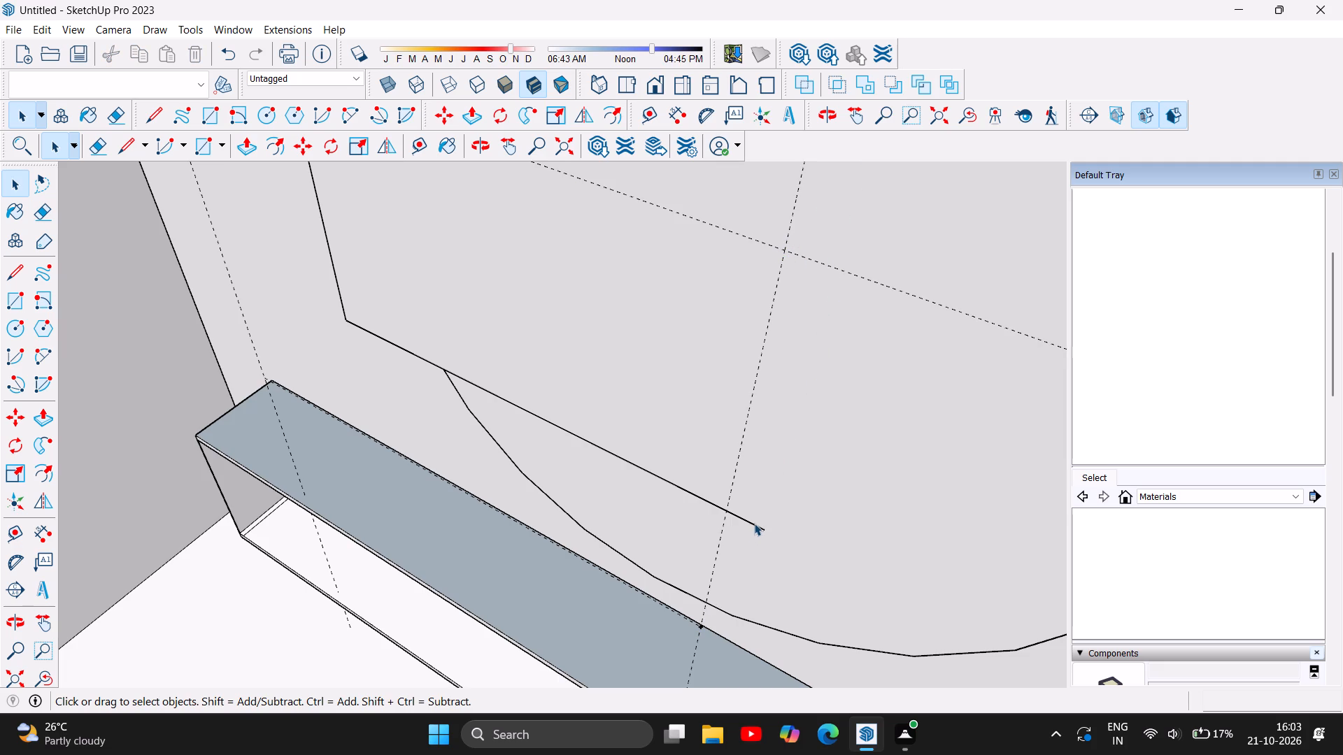
left_click(754, 523)
key("Delete")
Delete the leftover top face at the box's upper left corner, its narrow front strip, and the projecting edges around them.
scroll(867, 566, "down", 5)
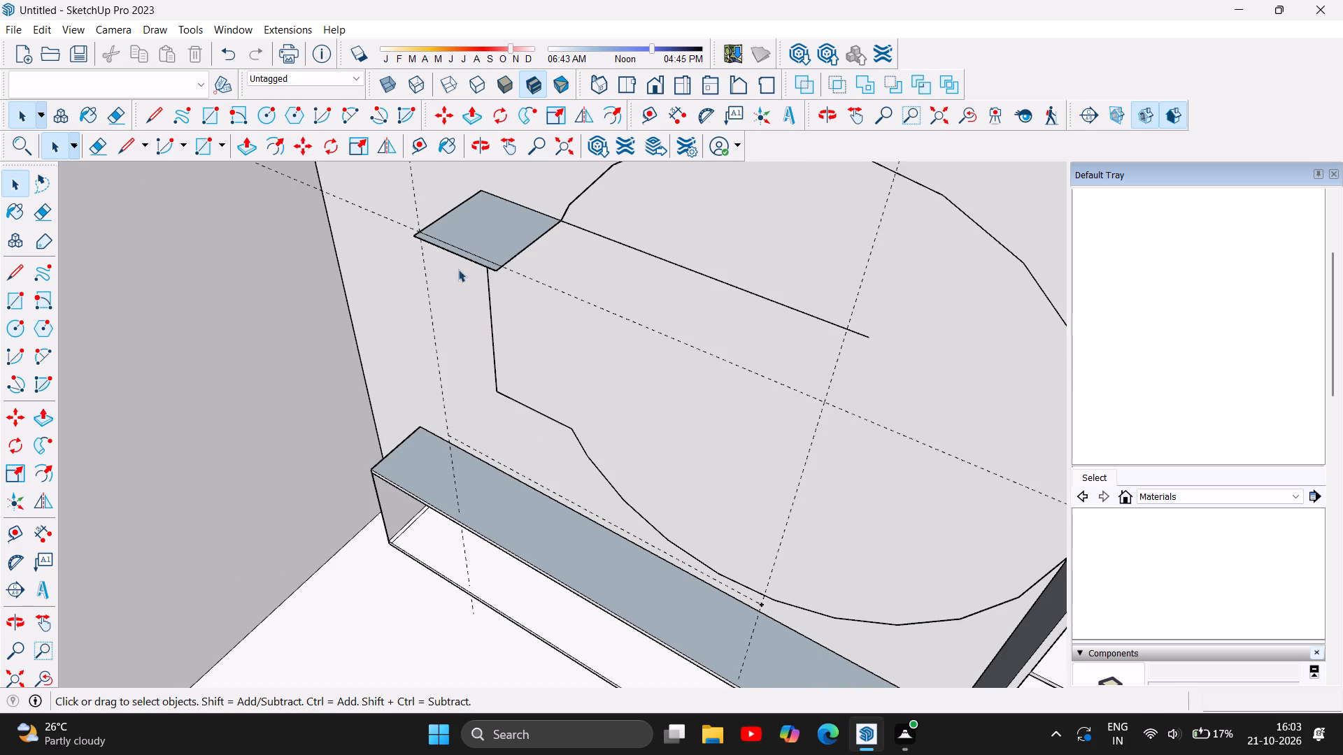
left_click(513, 238)
key("Delete")
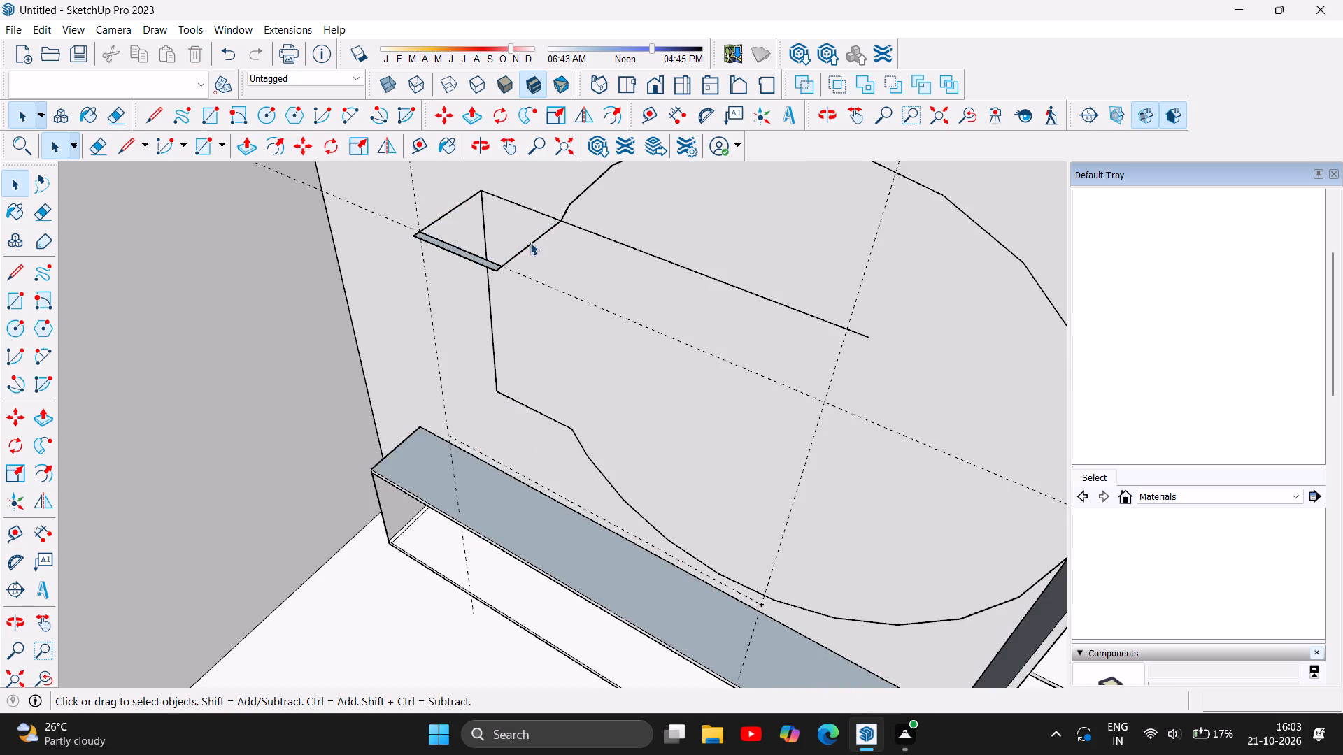
left_click(528, 243)
key("Delete")
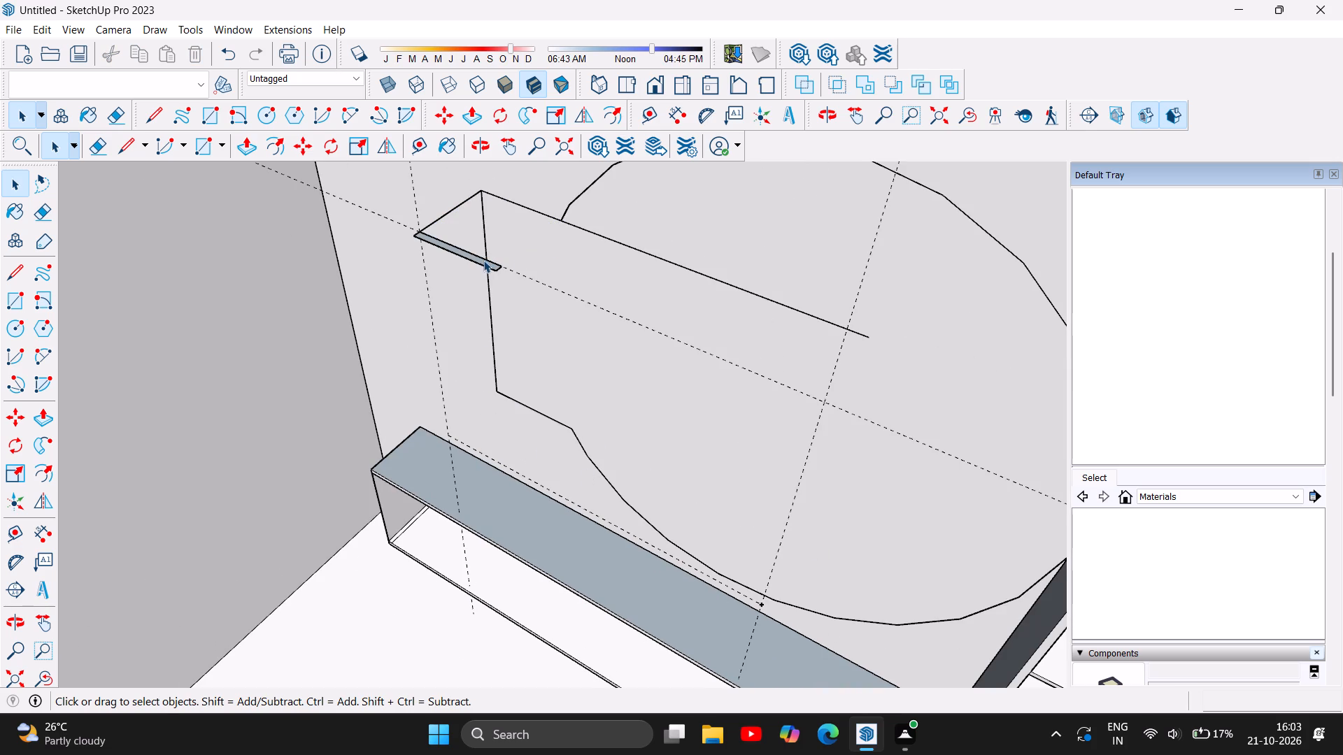
left_click(483, 259)
key("Delete")
left_click(480, 262)
key("Delete")
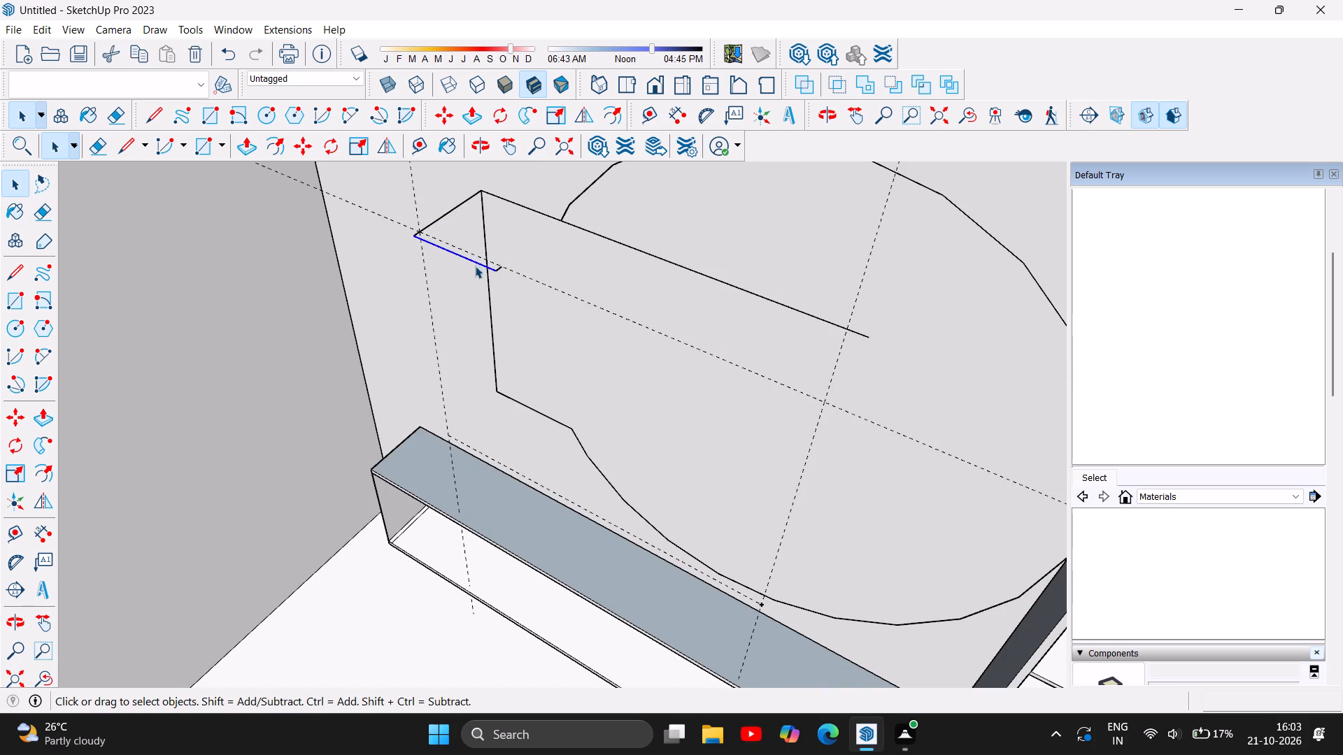
left_click(498, 266)
key("Delete")
left_click(441, 213)
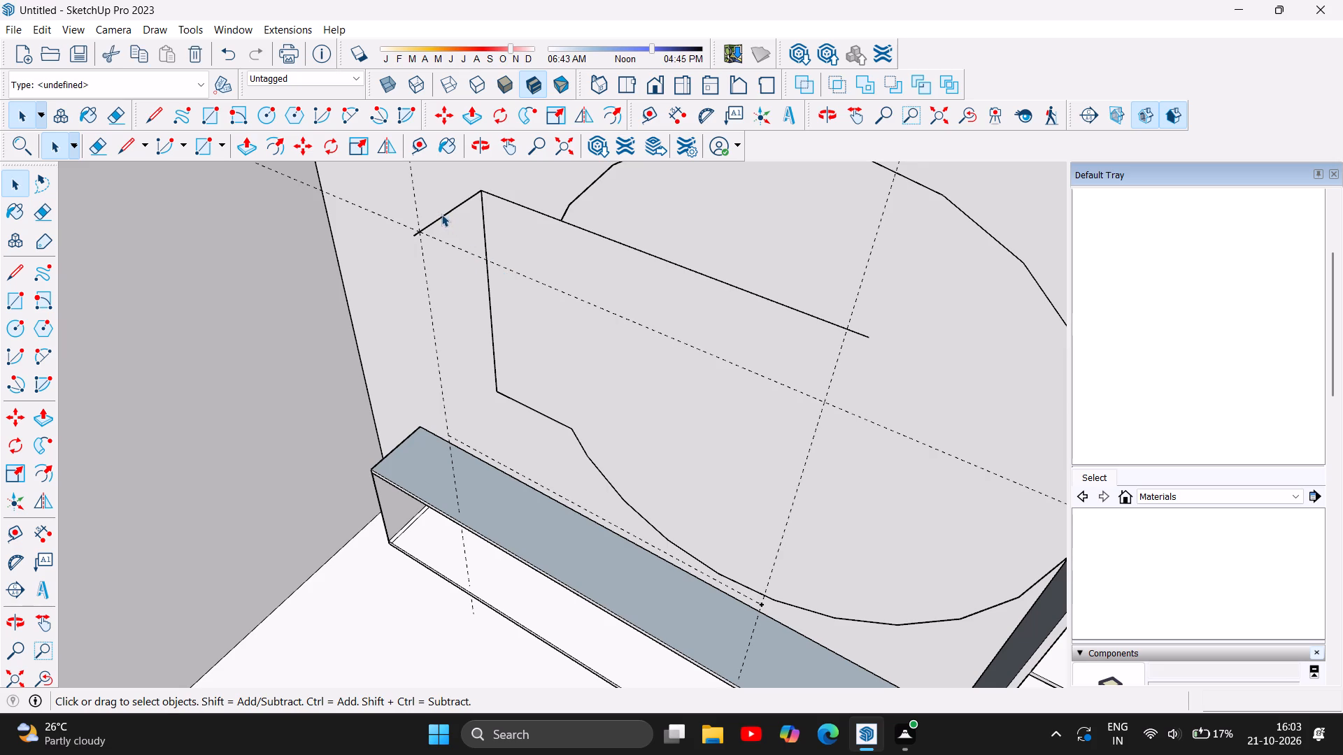
left_click(443, 217)
key("Delete")
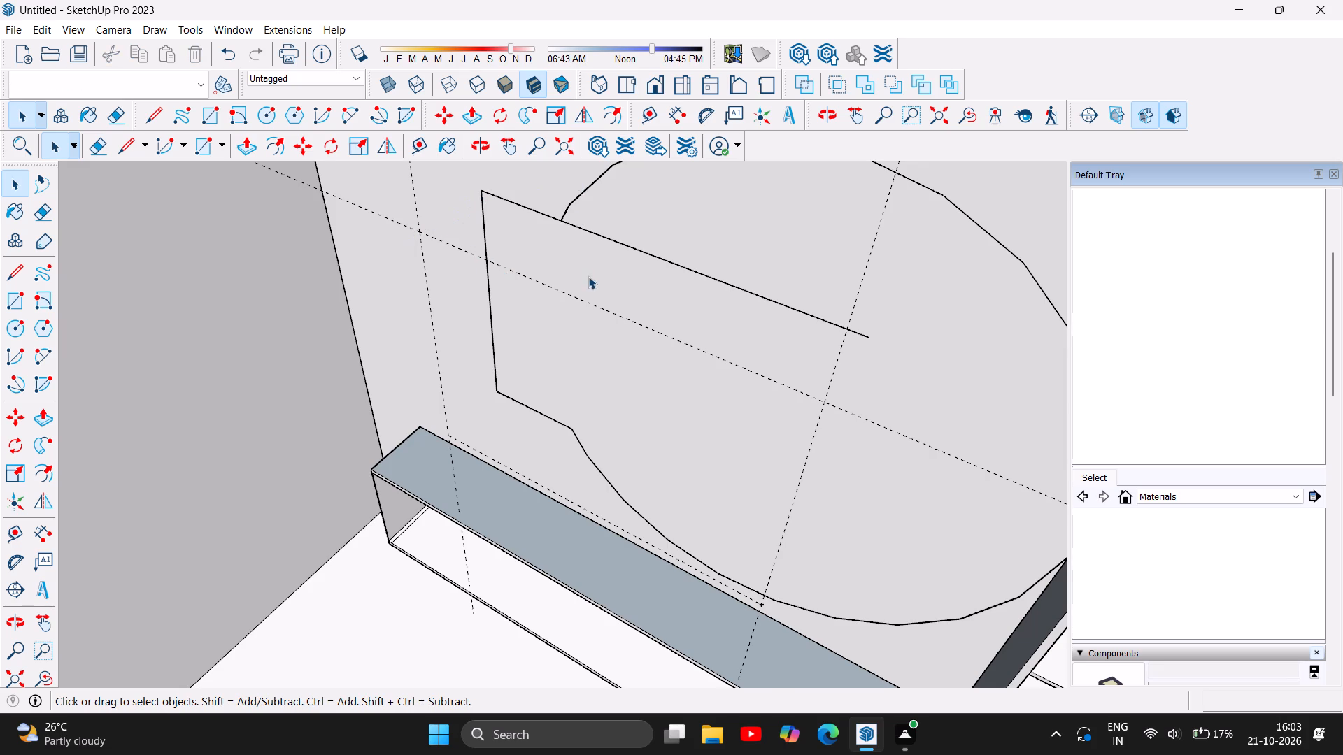
Delete the straight top edge of the box that runs across the inside of the circle.
scroll(576, 280, "down", 6)
scroll(553, 289, "up", 1)
double_click(626, 271)
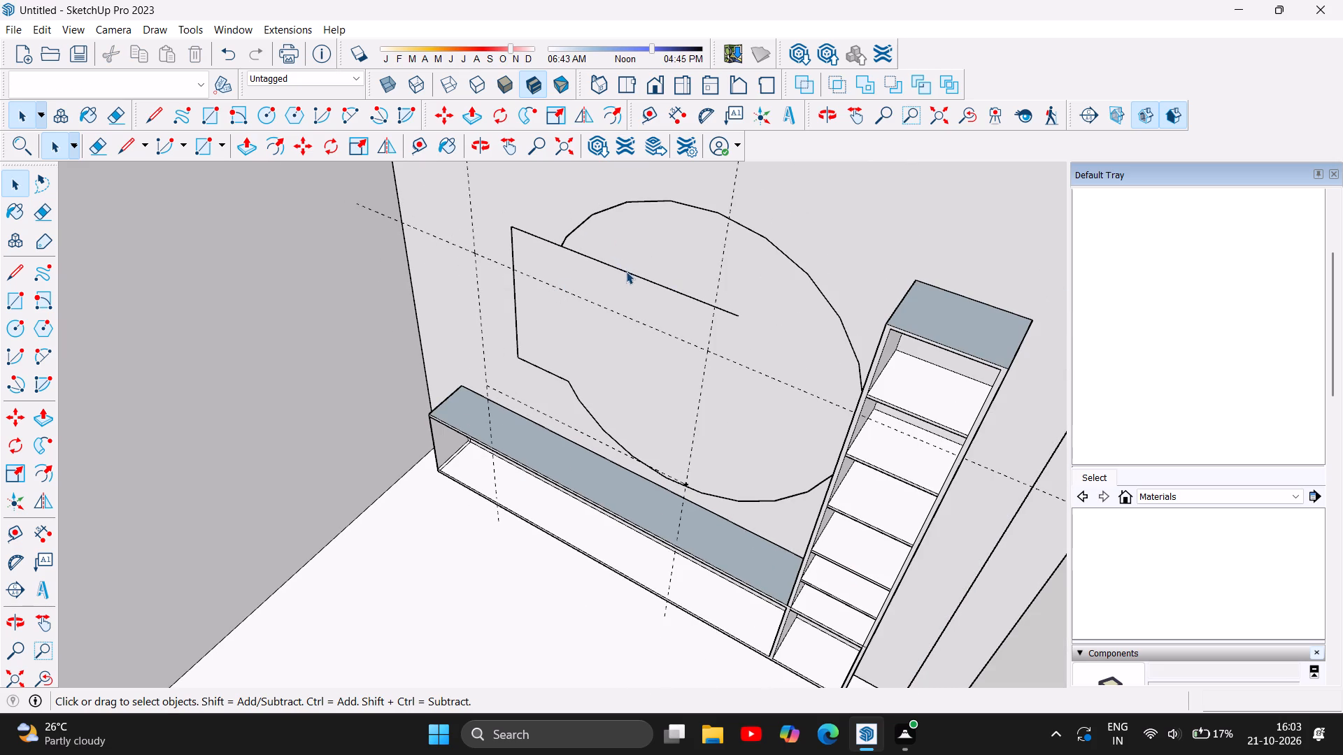
key("Delete")
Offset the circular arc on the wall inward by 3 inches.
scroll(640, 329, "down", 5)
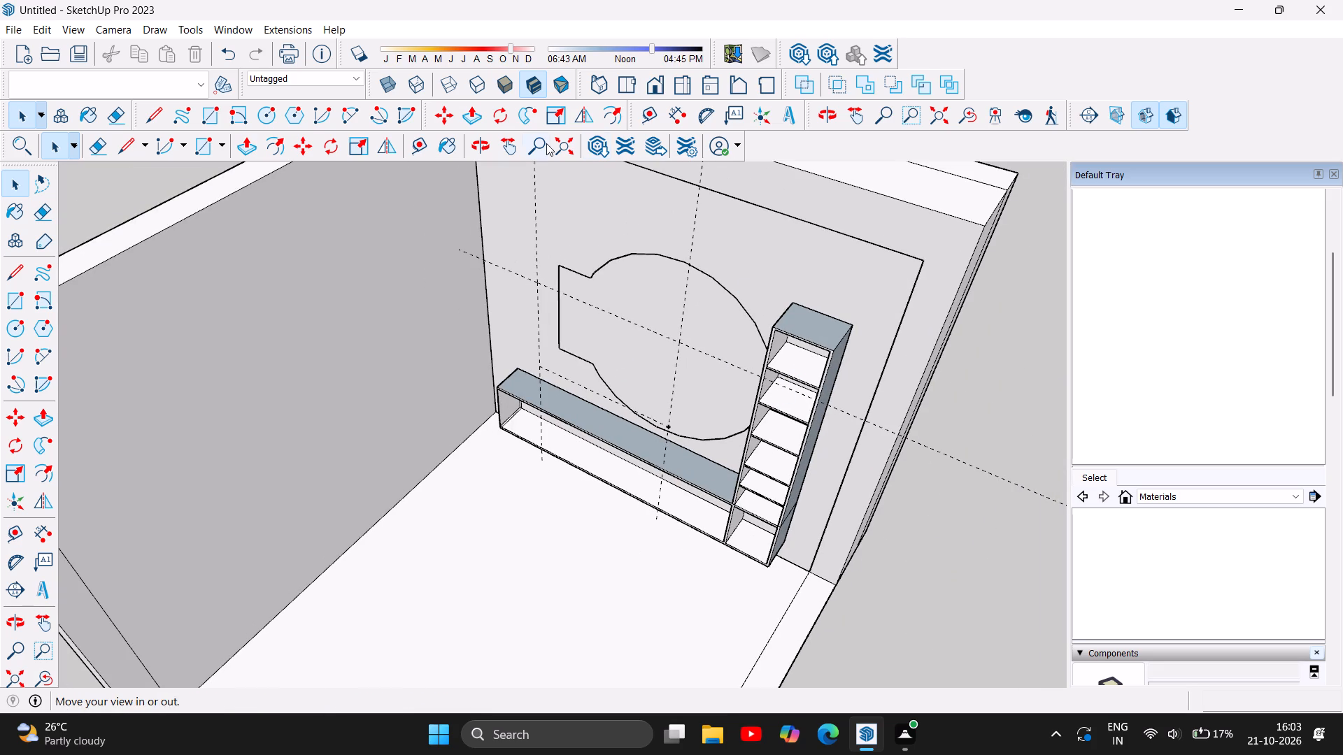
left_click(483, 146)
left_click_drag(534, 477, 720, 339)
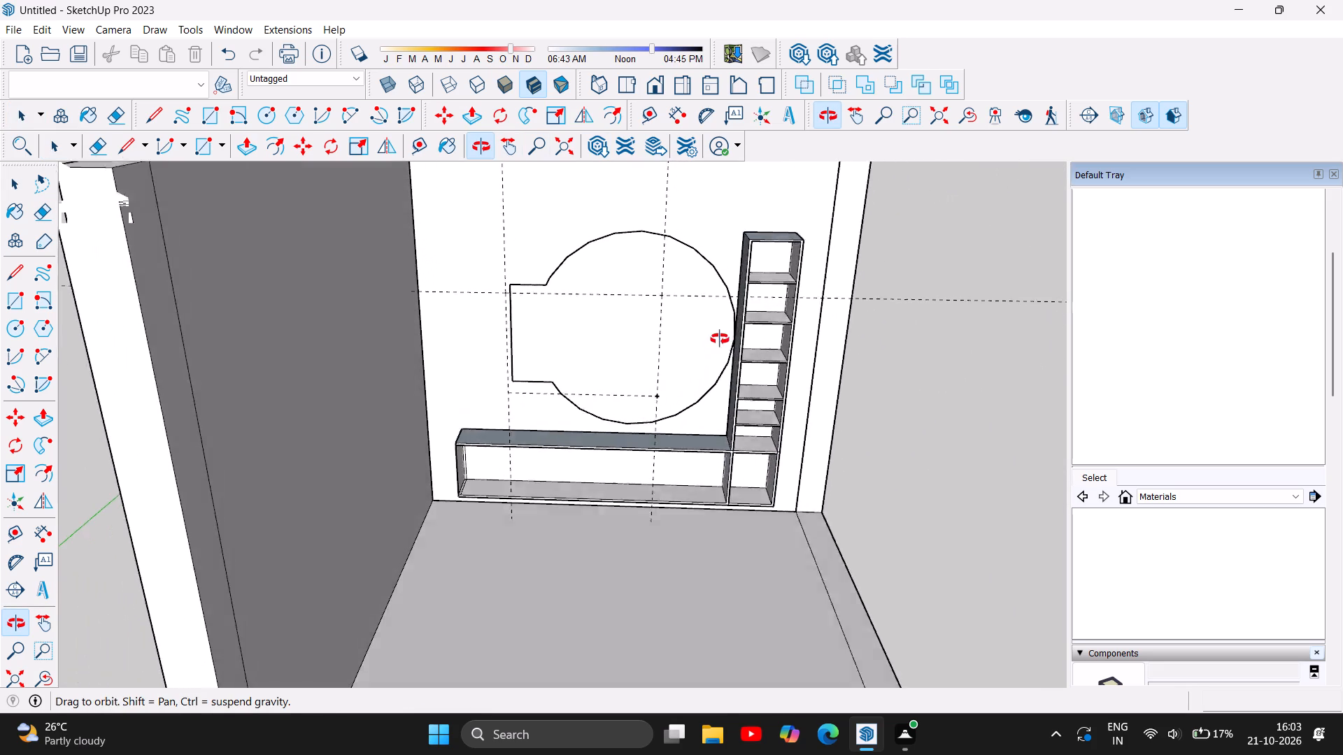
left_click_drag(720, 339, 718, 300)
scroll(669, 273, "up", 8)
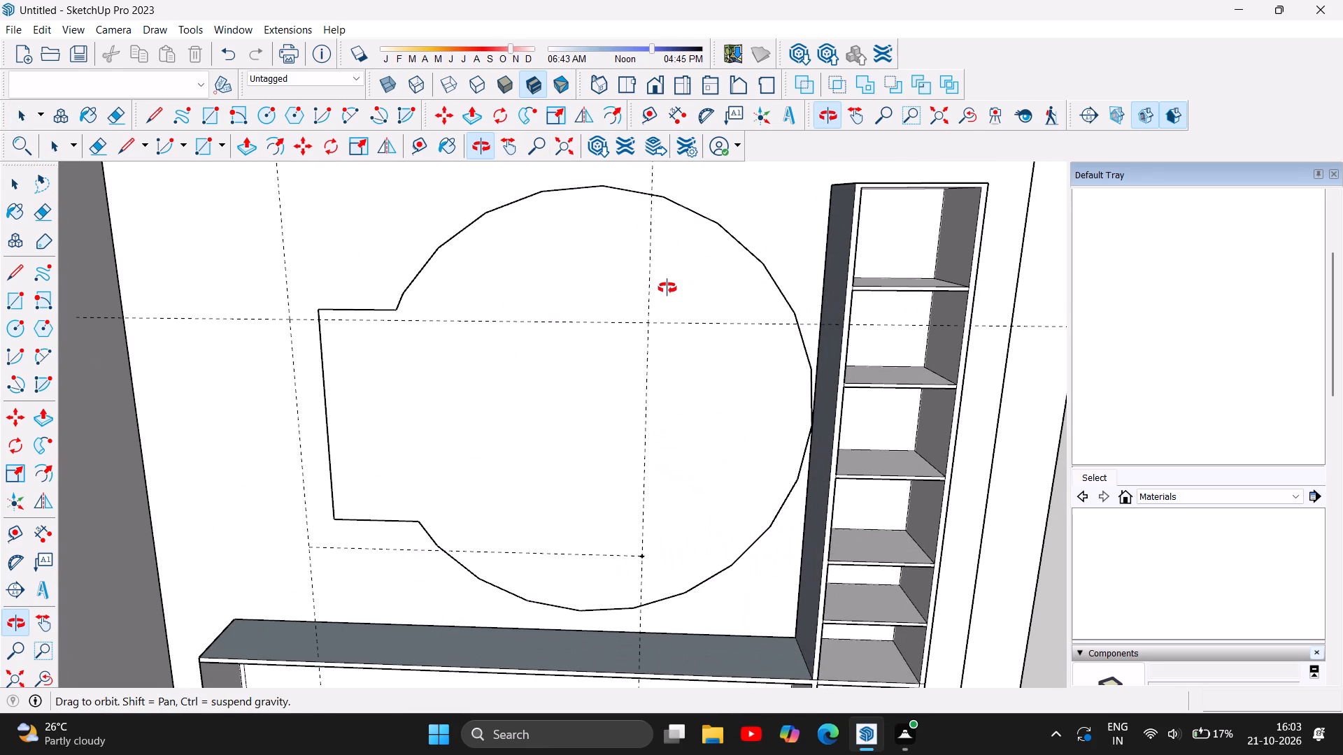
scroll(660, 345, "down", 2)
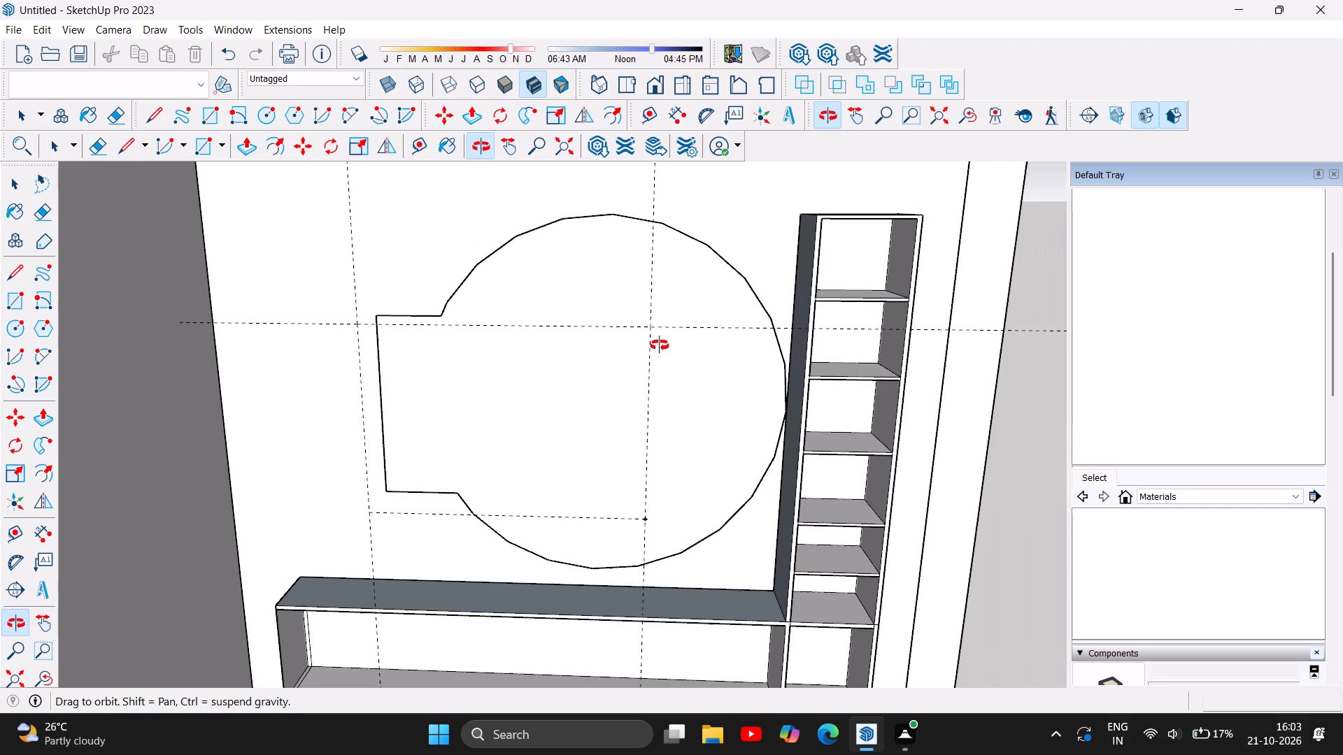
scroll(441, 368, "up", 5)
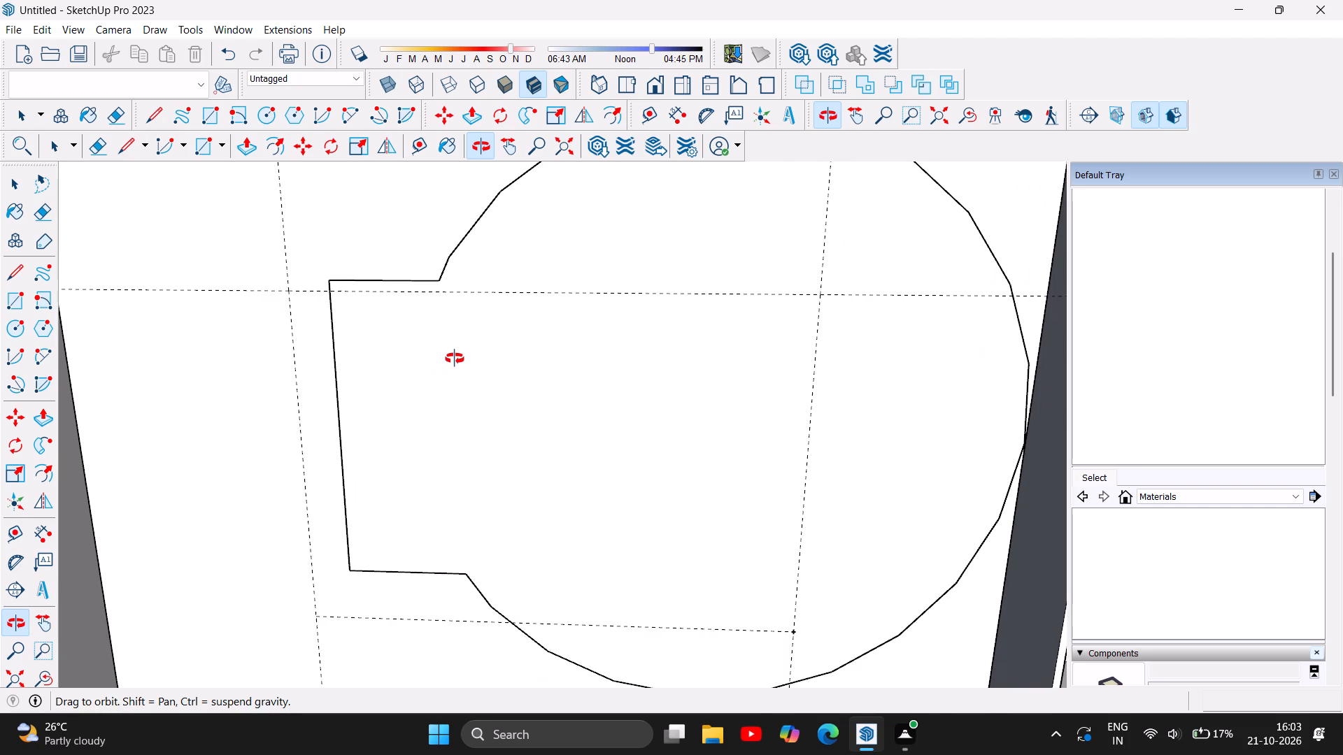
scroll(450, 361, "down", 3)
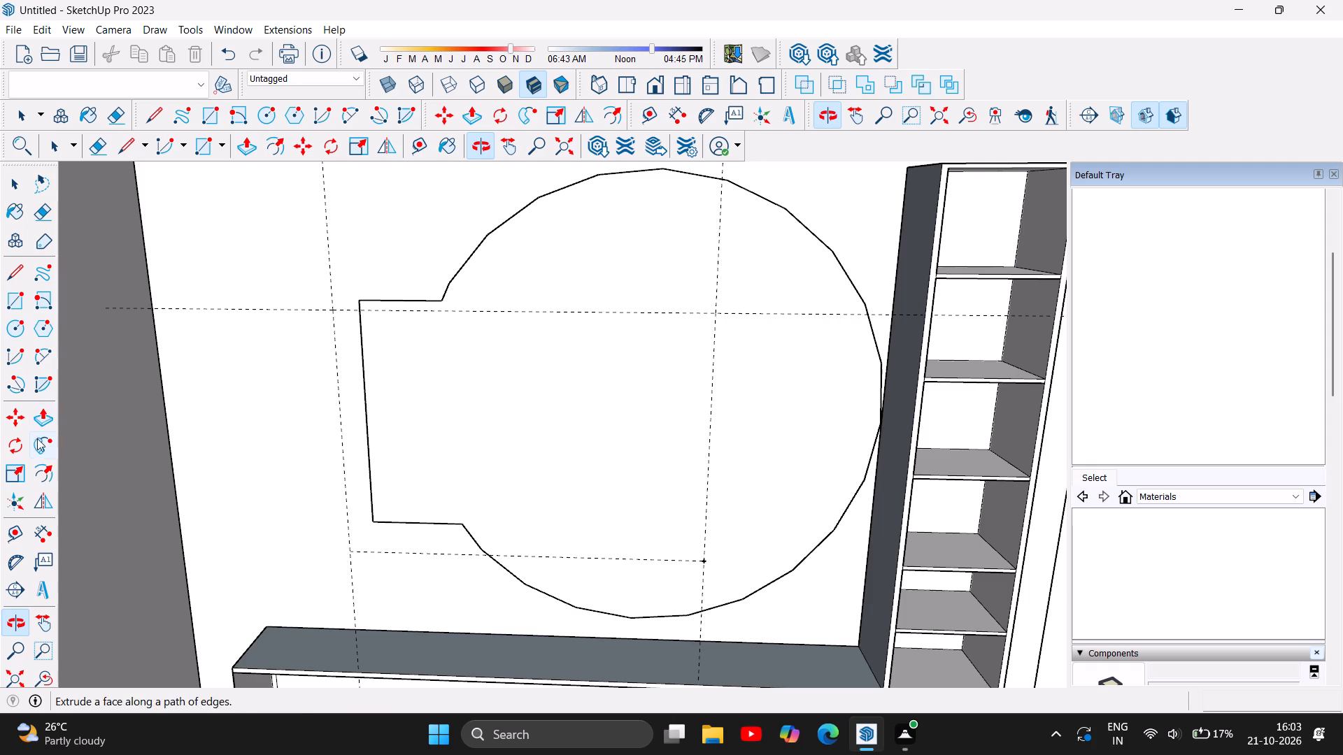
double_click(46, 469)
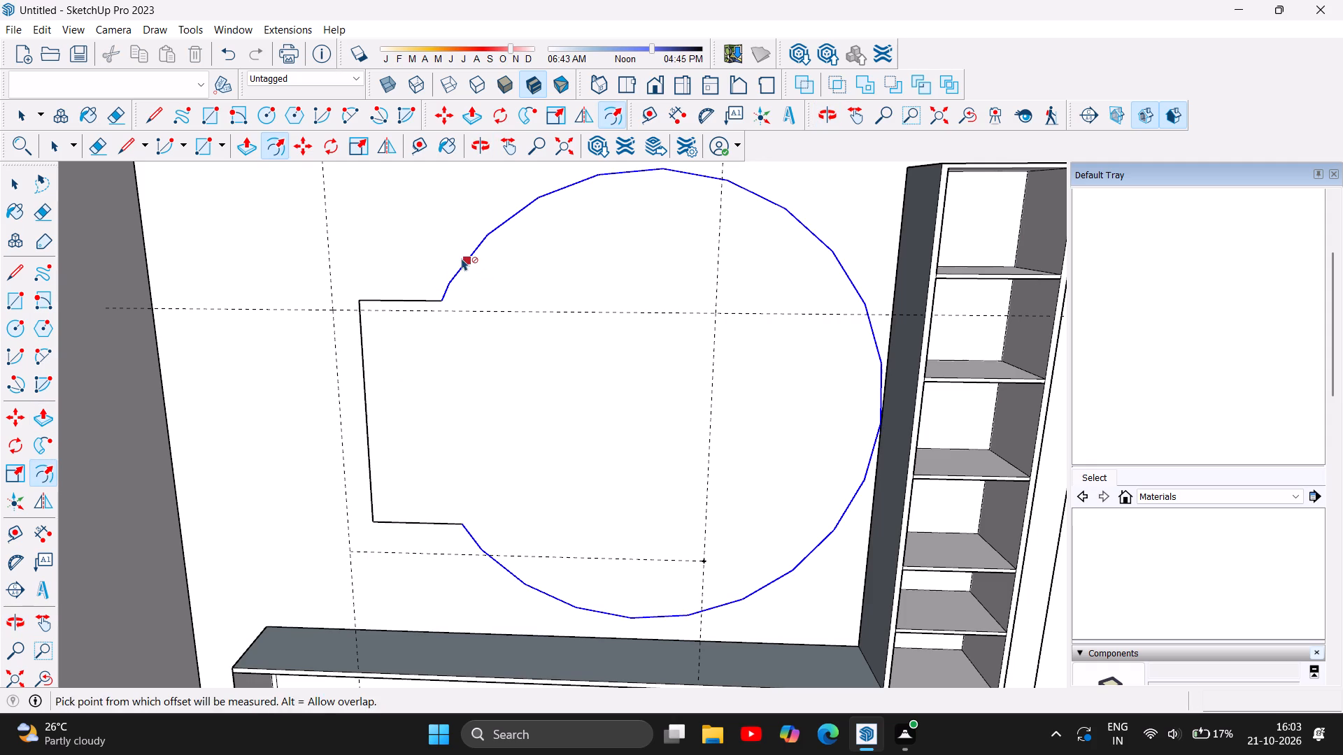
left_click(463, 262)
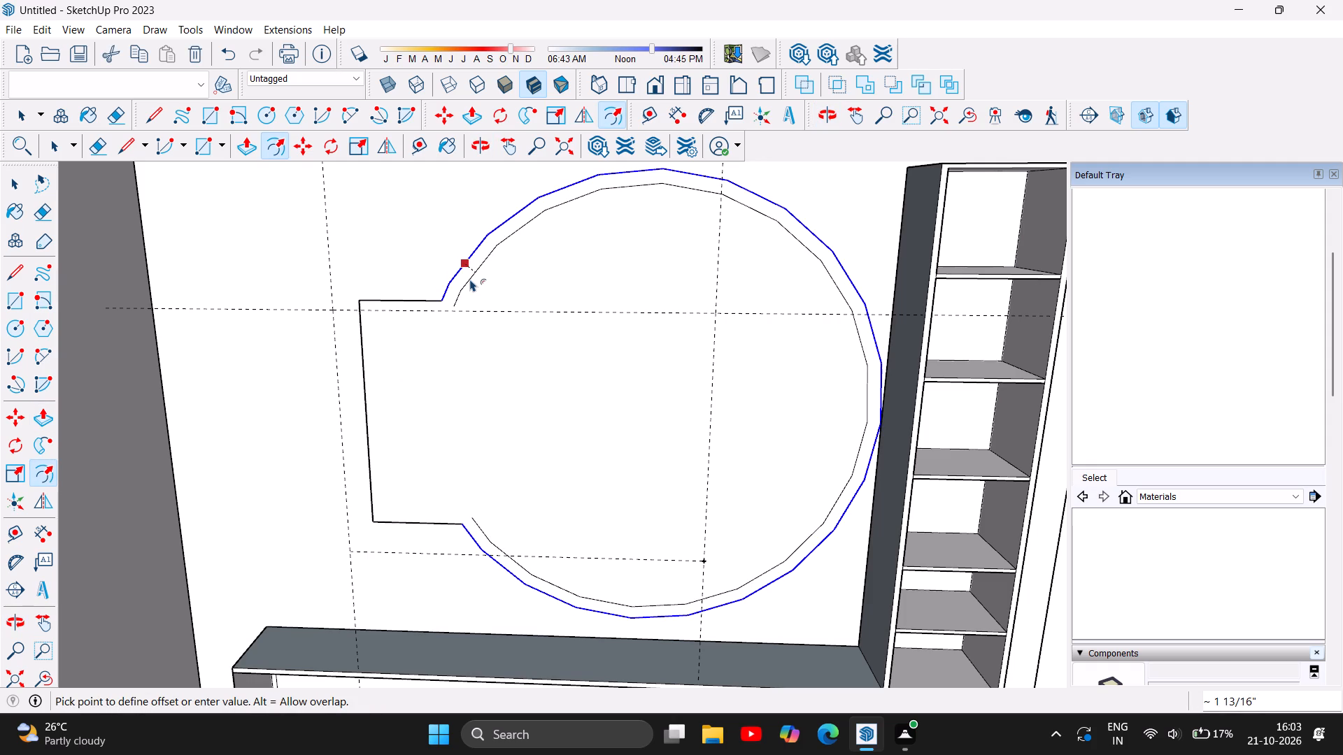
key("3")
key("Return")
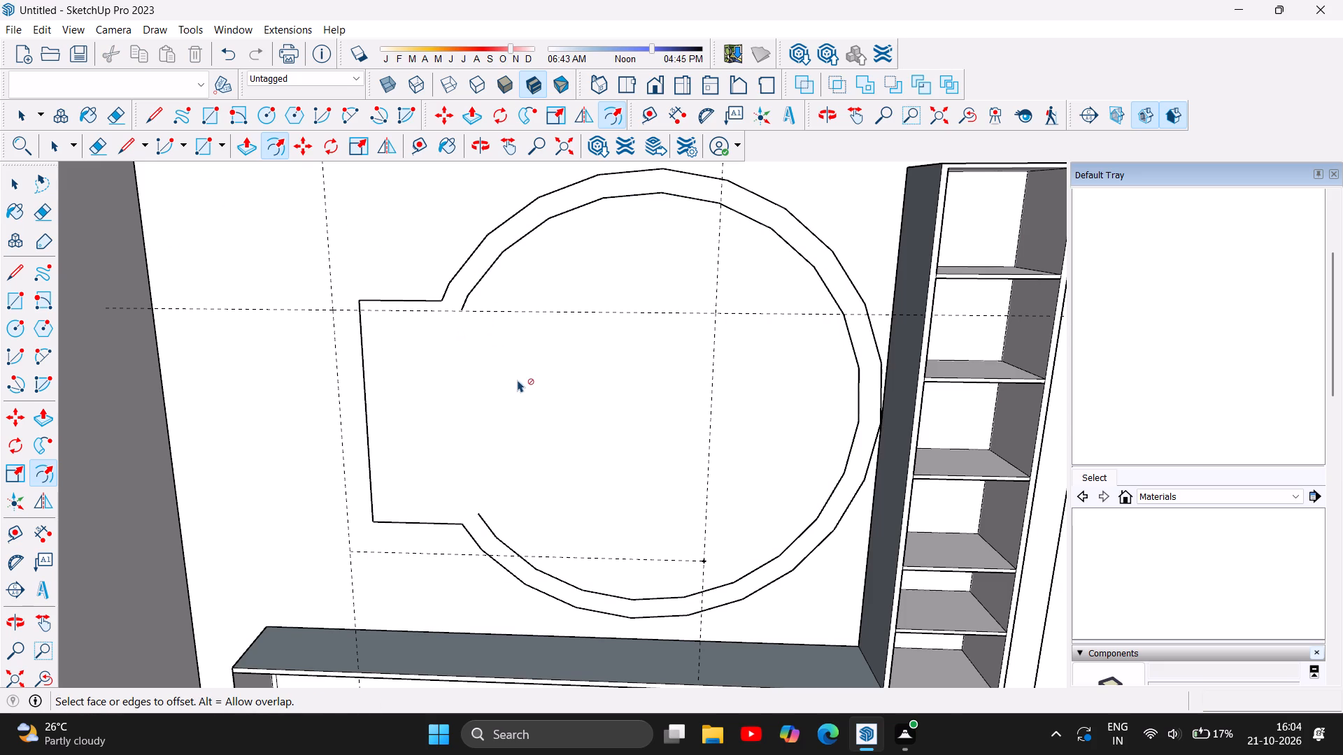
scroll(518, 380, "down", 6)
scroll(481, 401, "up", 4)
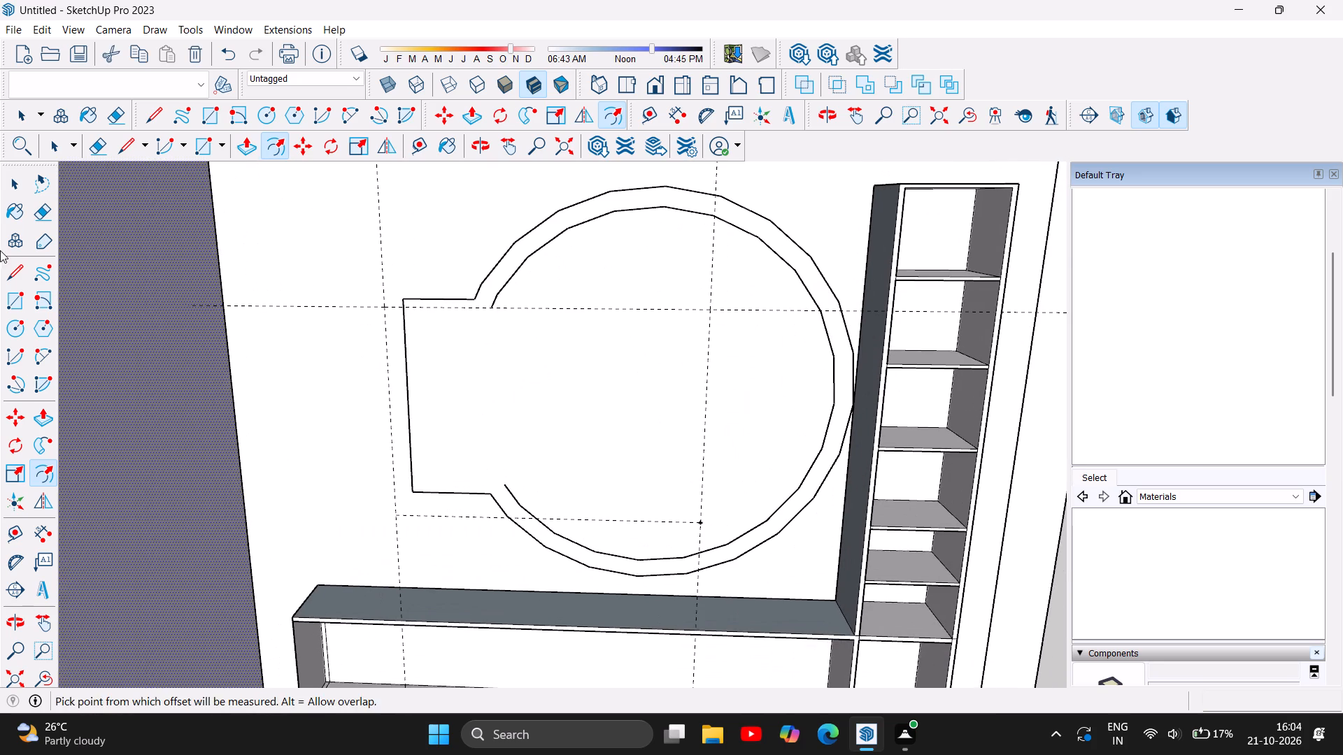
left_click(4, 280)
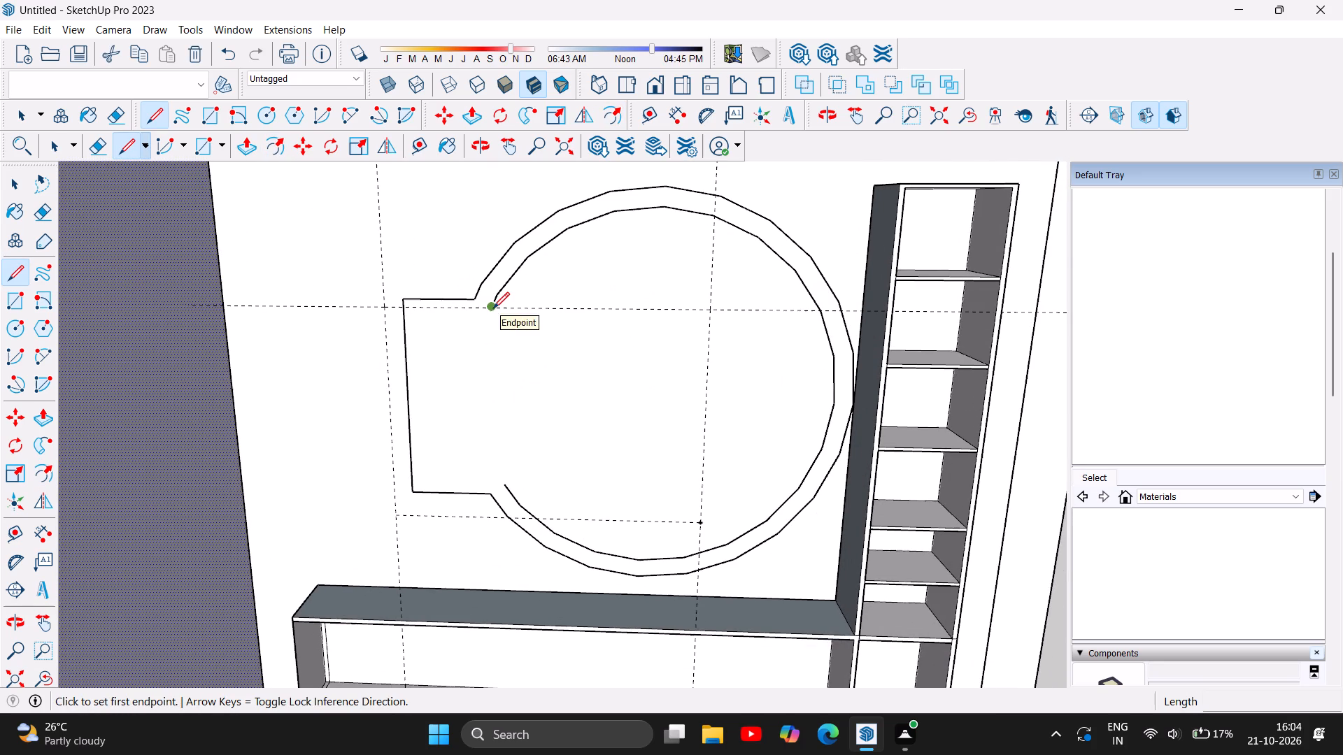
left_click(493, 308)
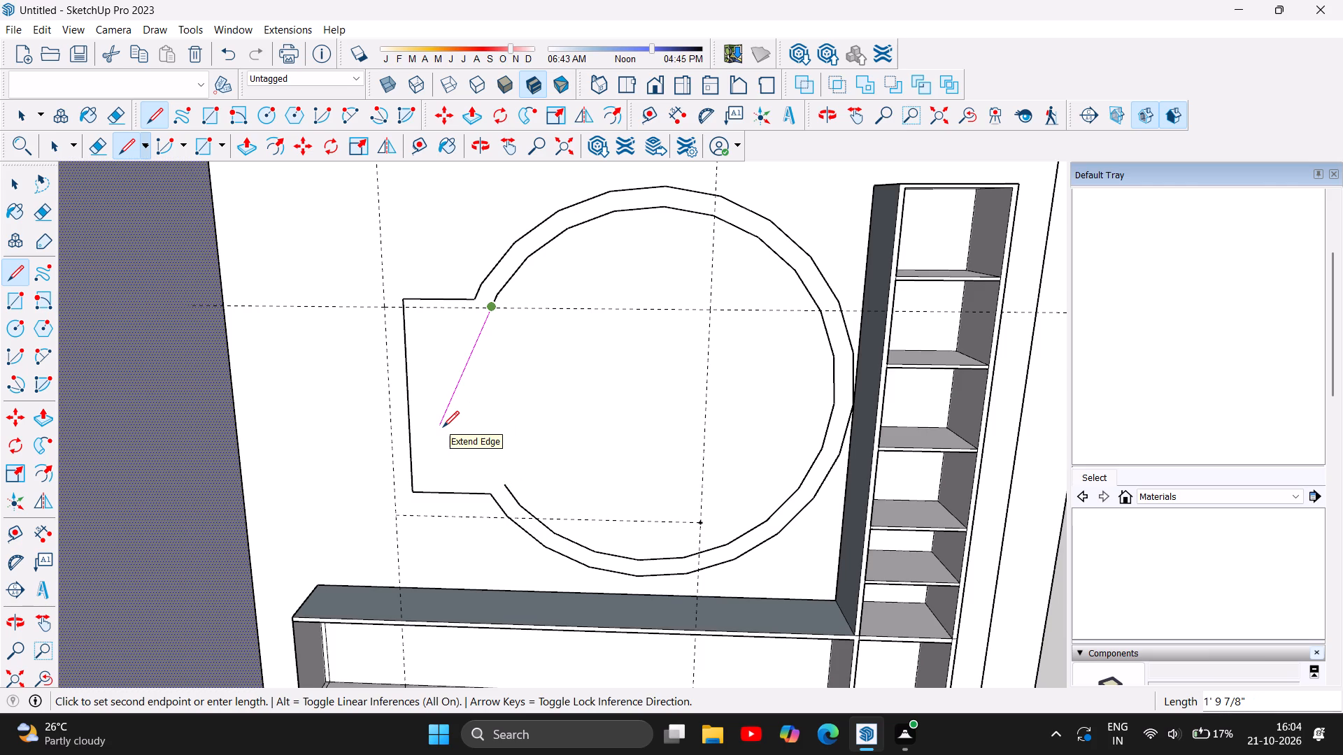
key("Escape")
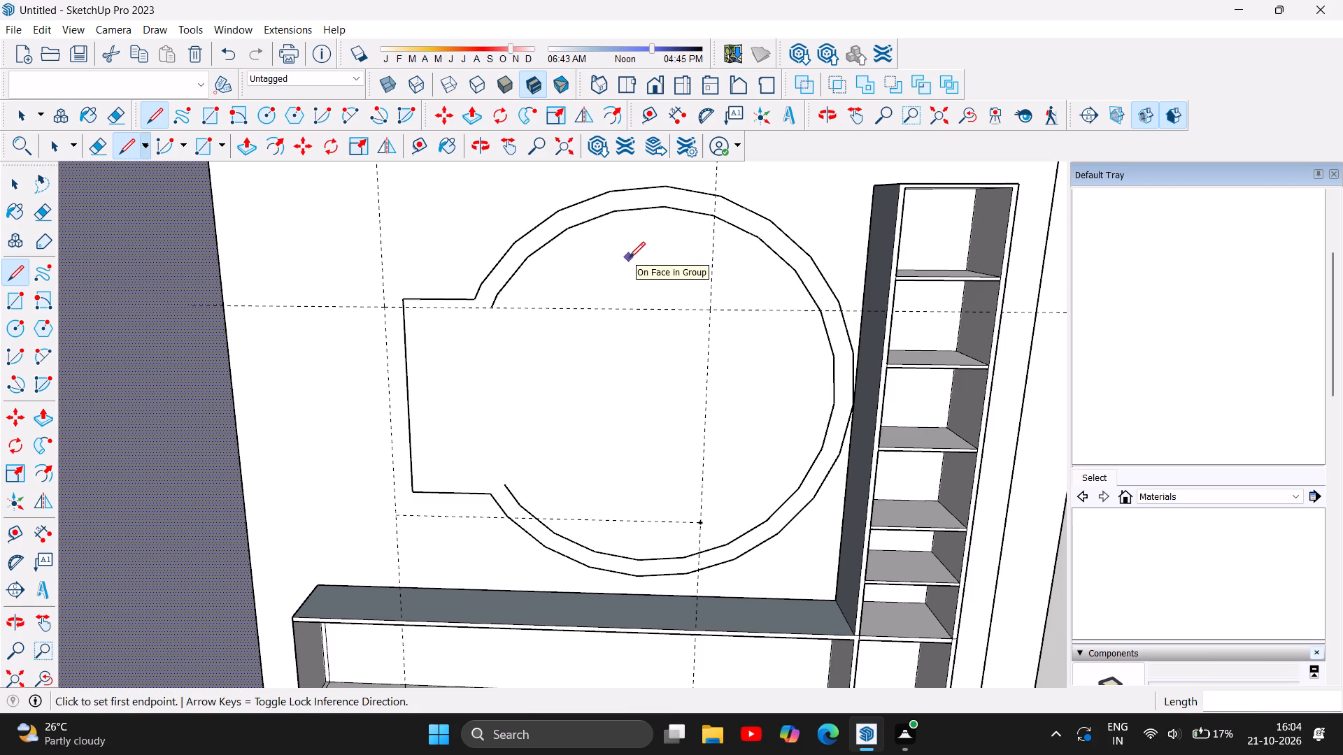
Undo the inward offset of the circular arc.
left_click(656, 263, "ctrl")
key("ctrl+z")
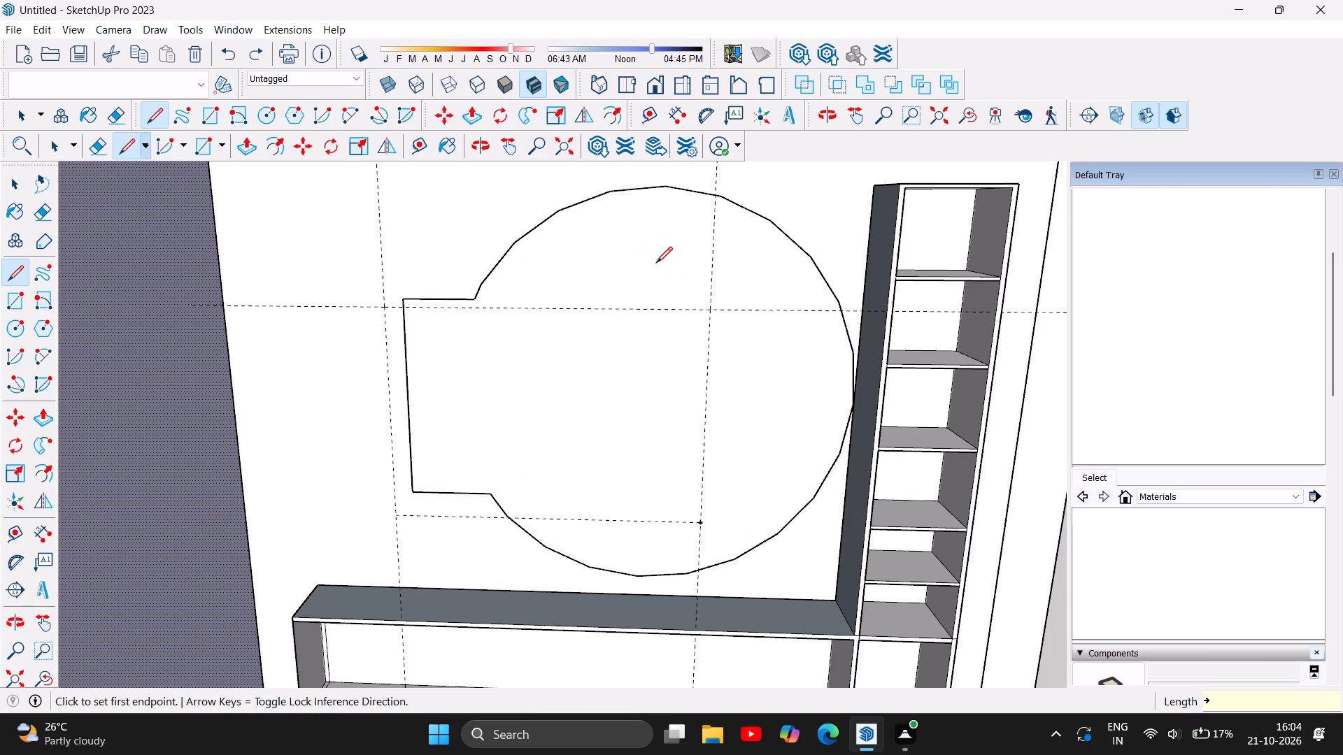
Delete the circular arc and the three remaining straight edges of the box outline, keeping the wall face.
left_click(22, 187)
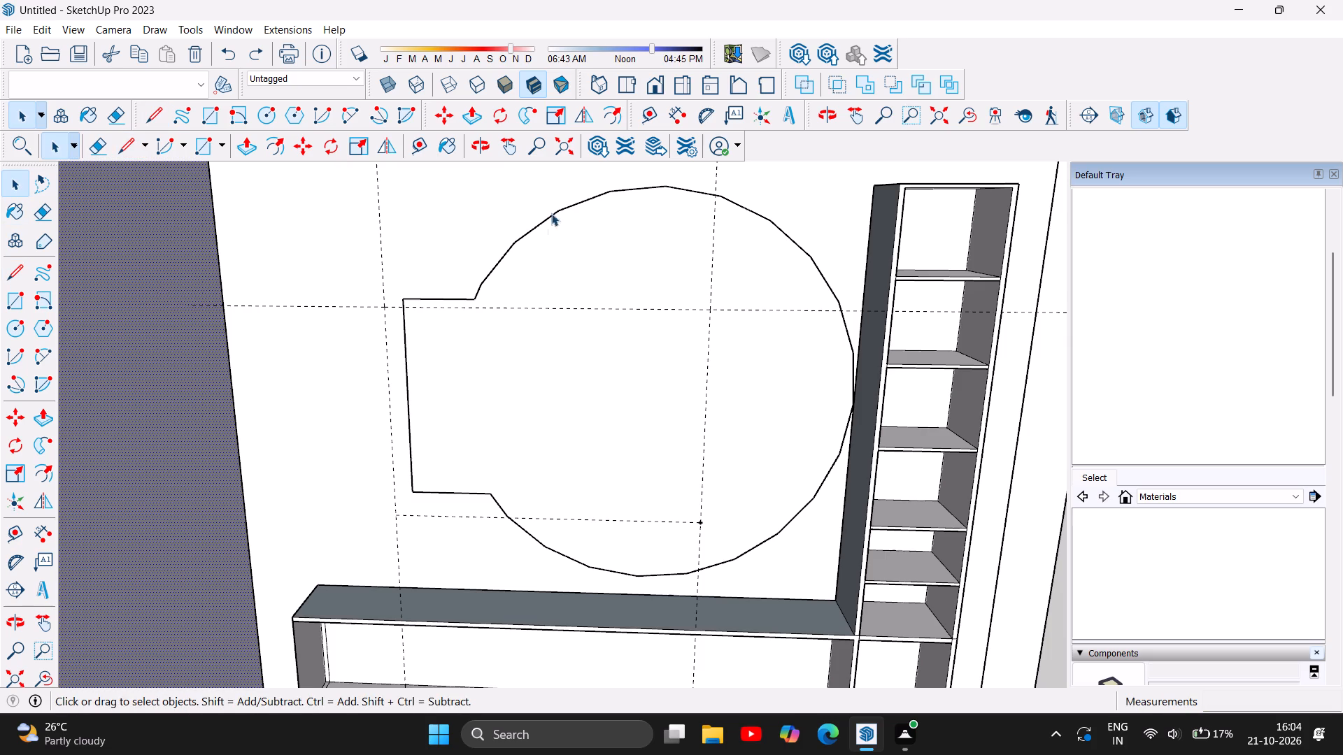
left_click(541, 219)
left_click(537, 224)
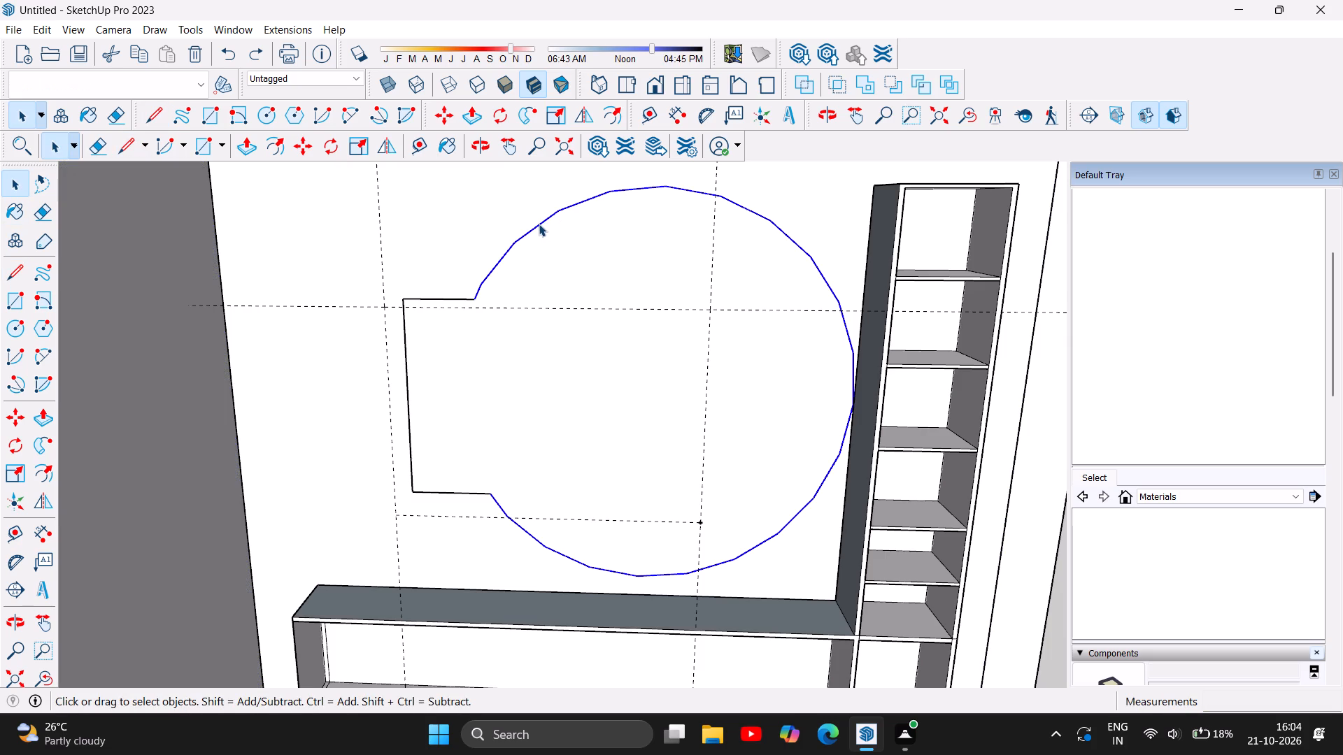
key("Delete")
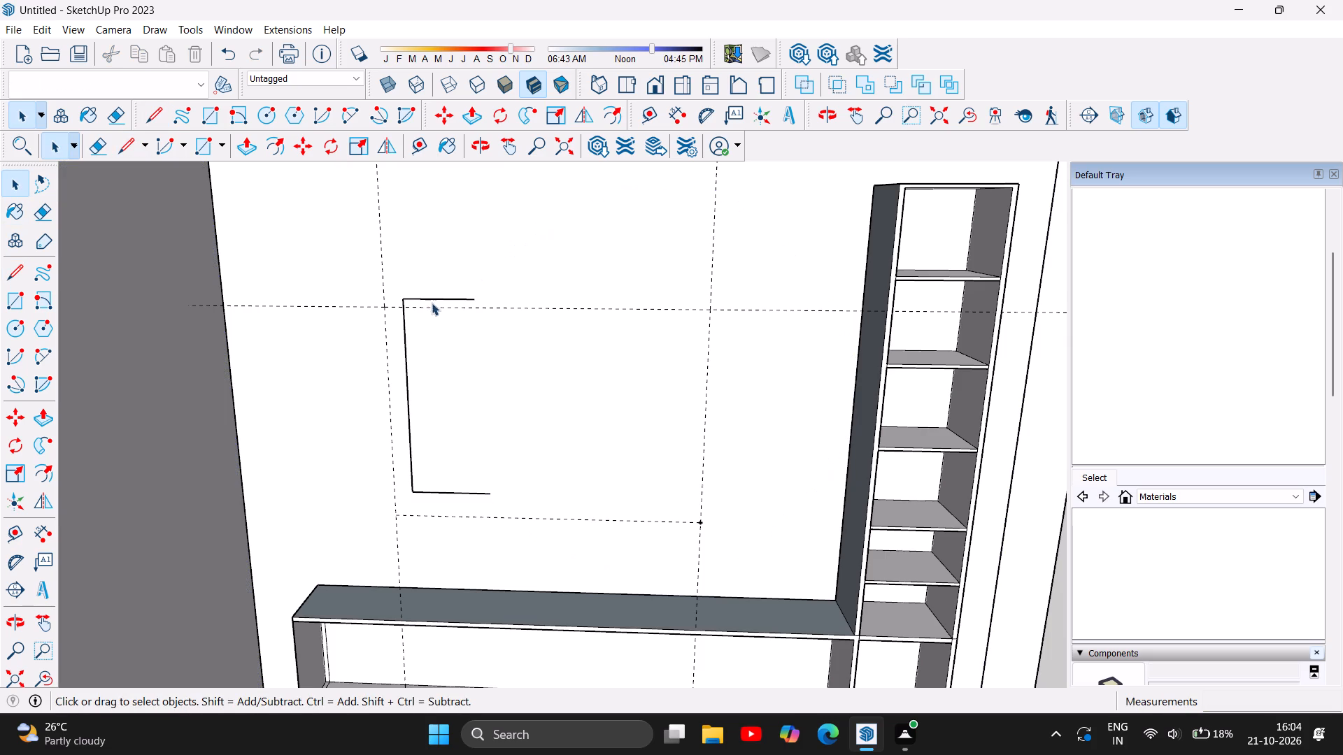
left_click(438, 296)
key("Delete")
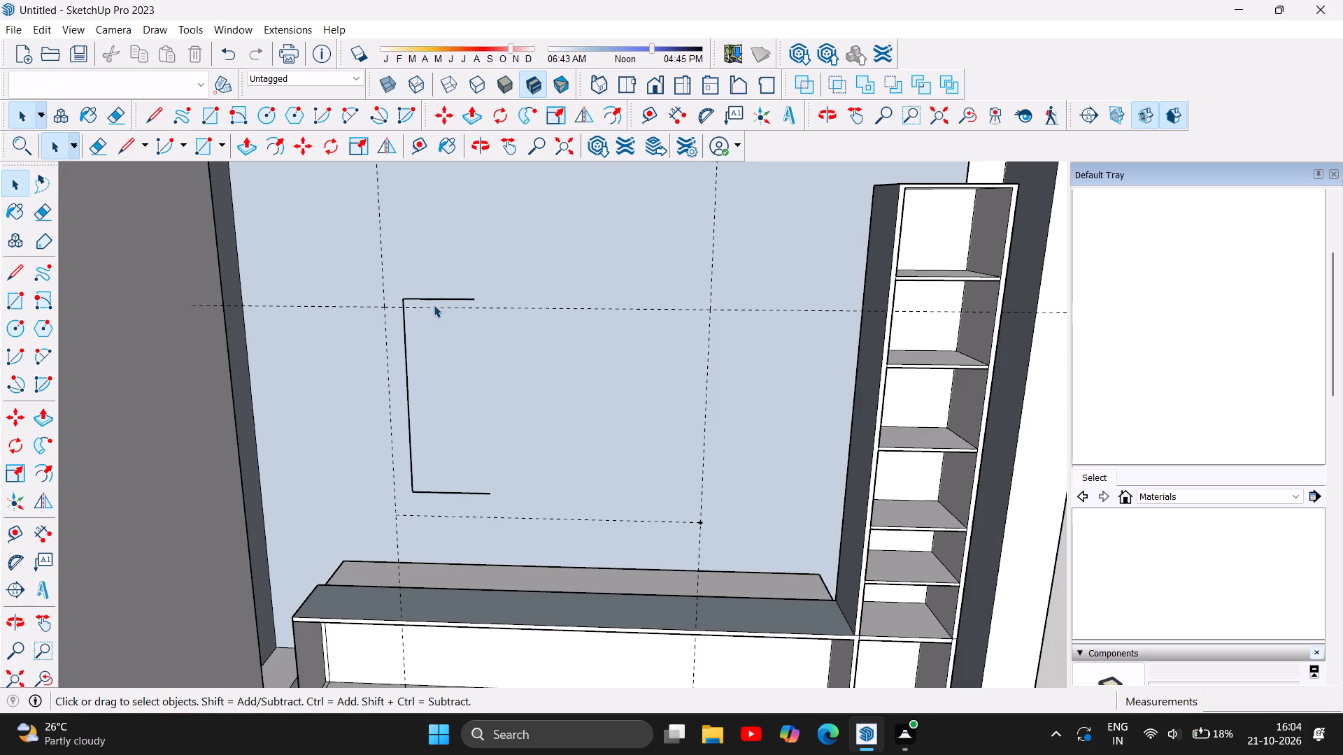
key("ctrl+z")
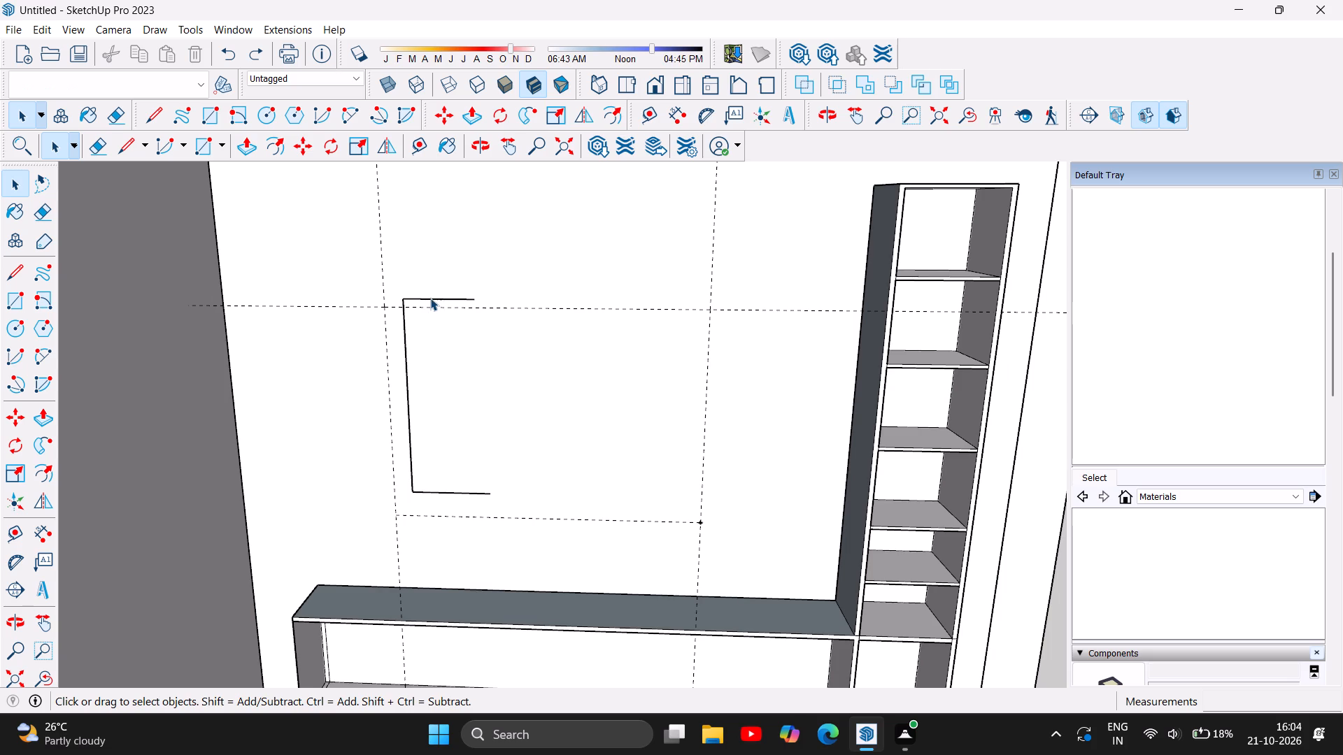
left_click(430, 298)
key("Delete")
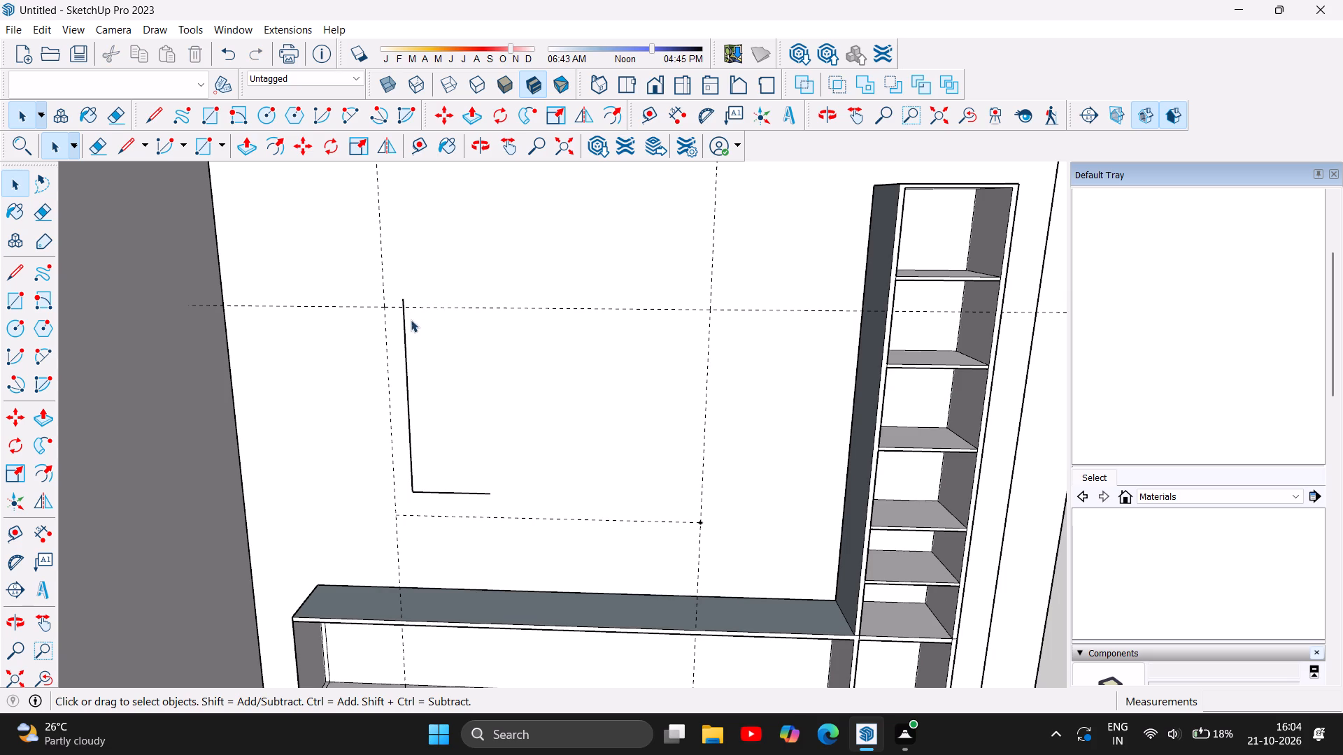
left_click(406, 329)
key("Delete")
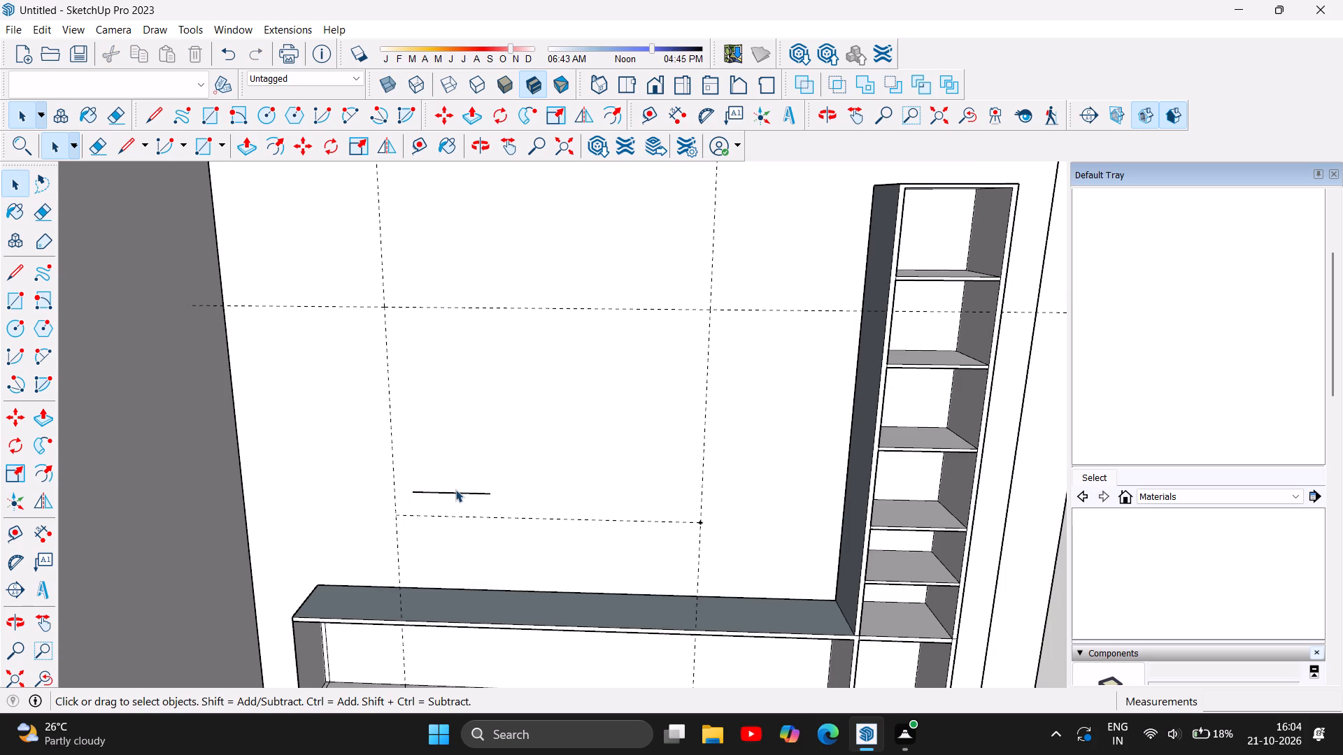
left_click(459, 492)
key("Delete")
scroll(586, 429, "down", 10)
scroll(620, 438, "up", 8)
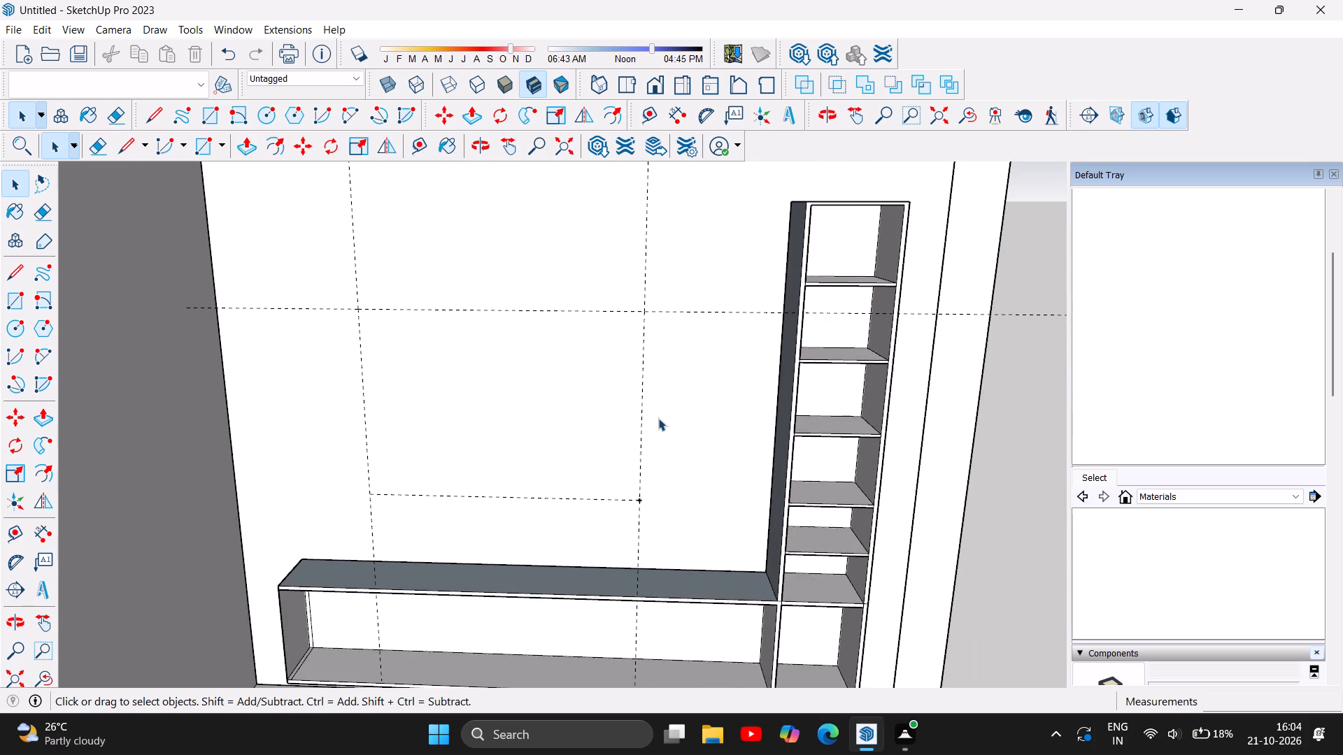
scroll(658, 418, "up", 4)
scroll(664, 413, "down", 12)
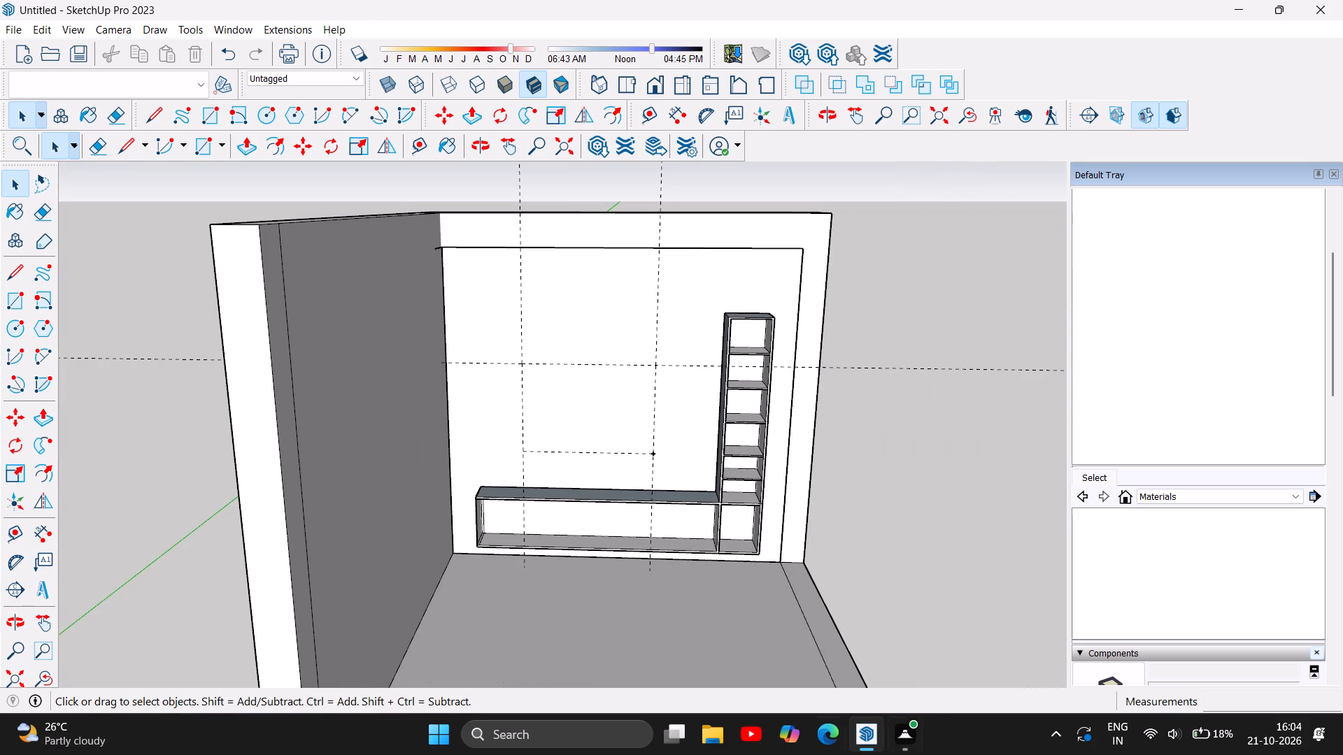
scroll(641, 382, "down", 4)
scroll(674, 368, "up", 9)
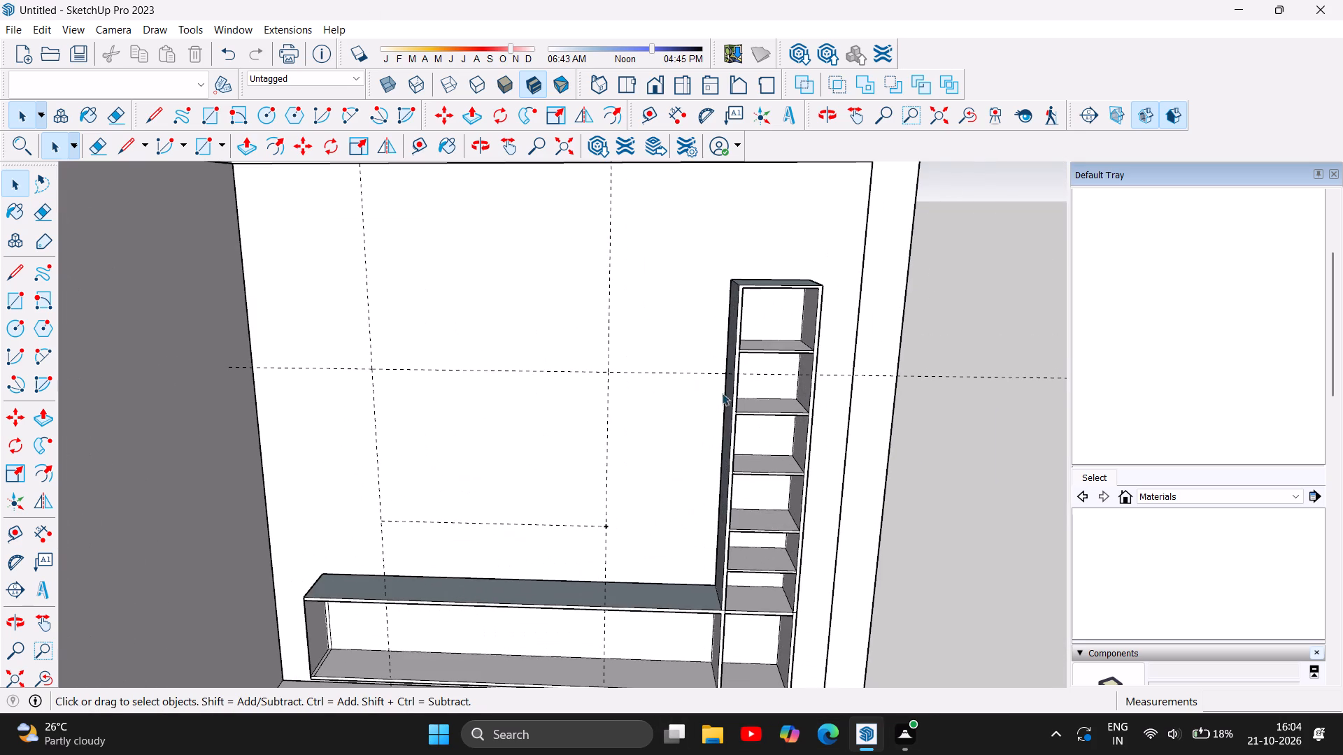
Delete the short leftover edge that sticks out past the upper corner of the TV wall panel outline.
scroll(731, 397, "down", 8)
scroll(732, 369, "up", 6)
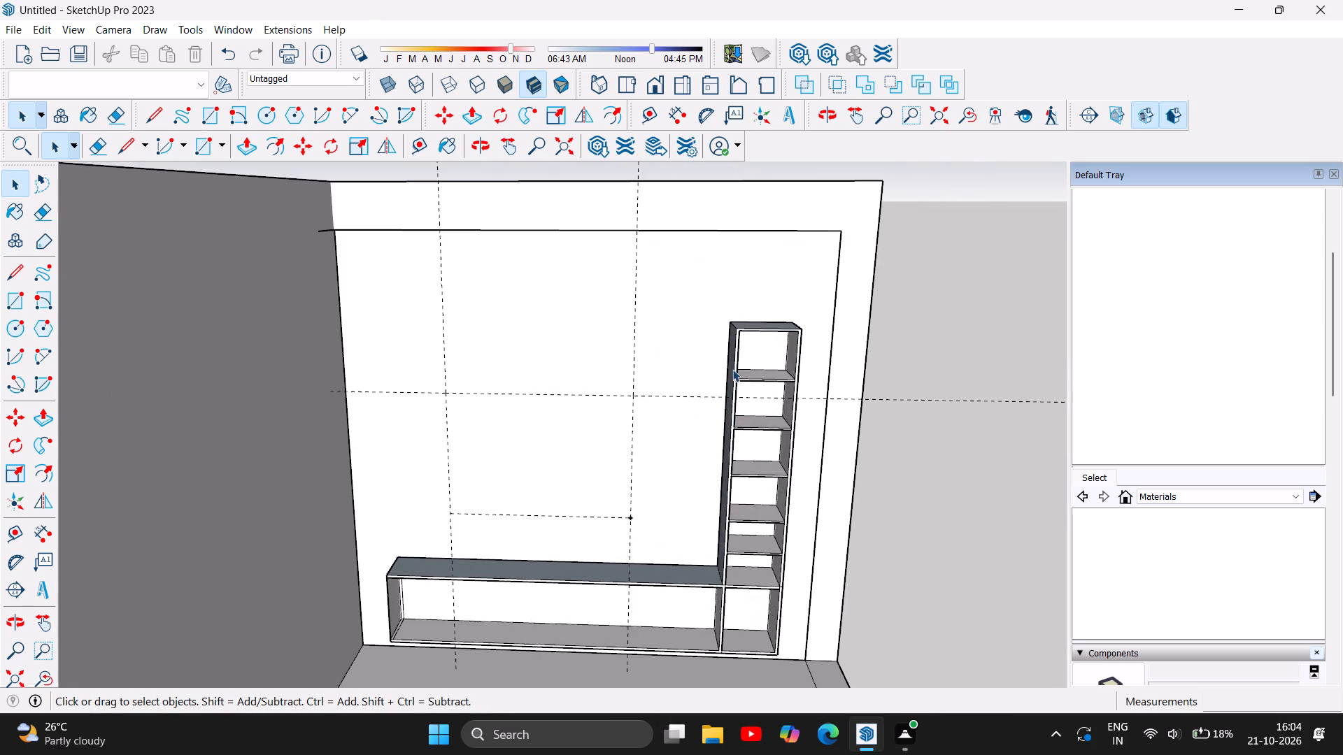
left_click(286, 217)
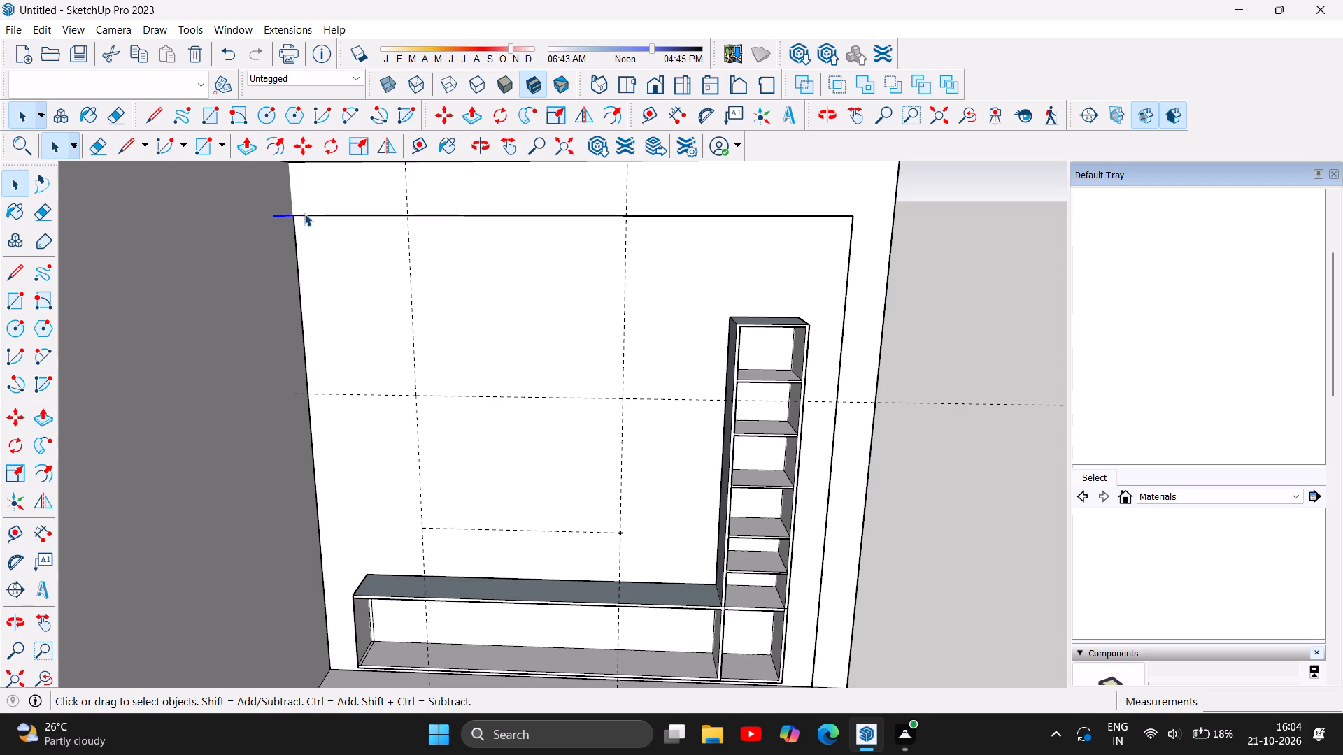
key("Delete")
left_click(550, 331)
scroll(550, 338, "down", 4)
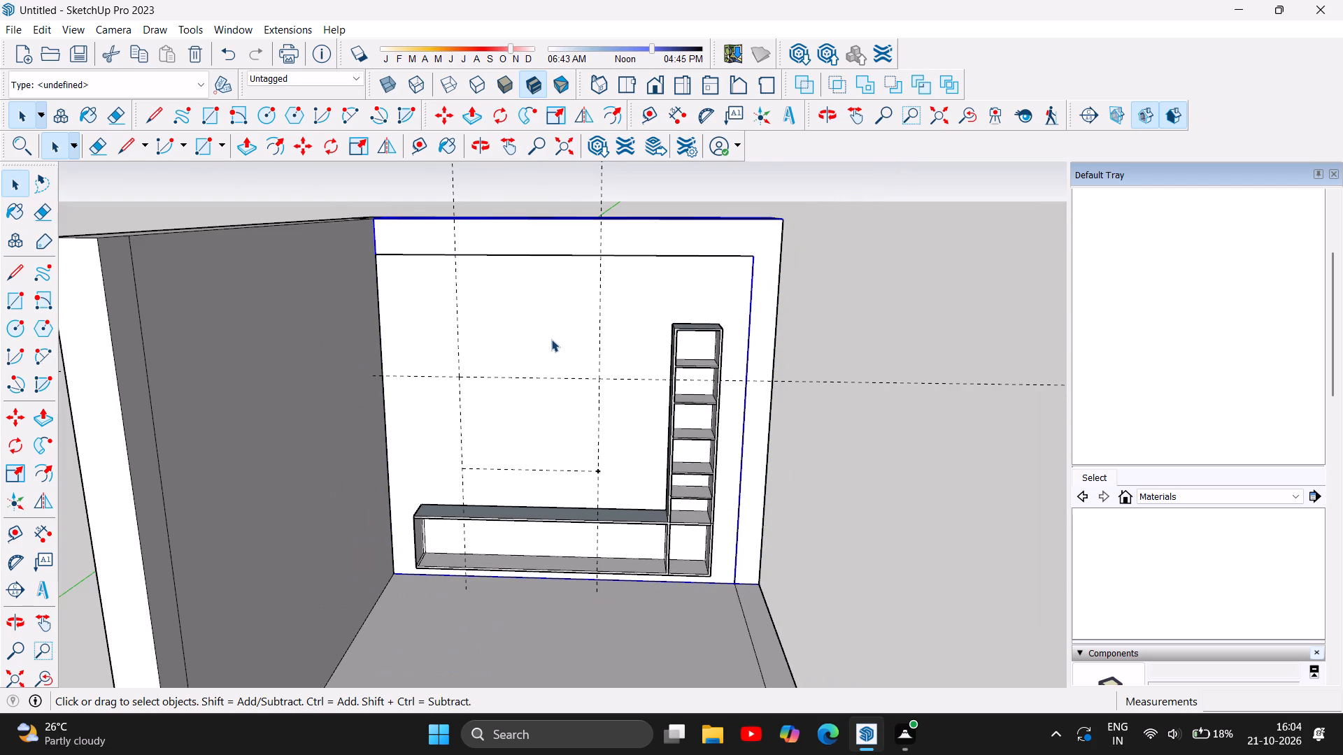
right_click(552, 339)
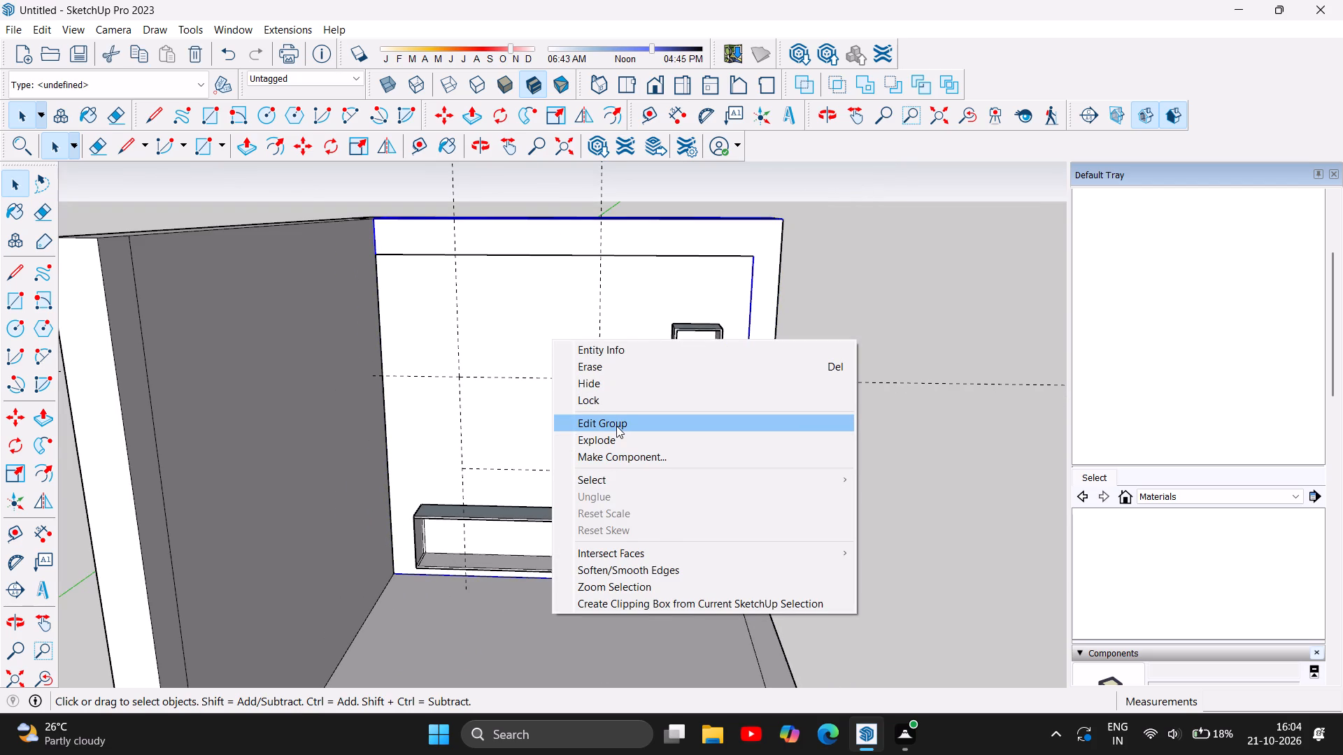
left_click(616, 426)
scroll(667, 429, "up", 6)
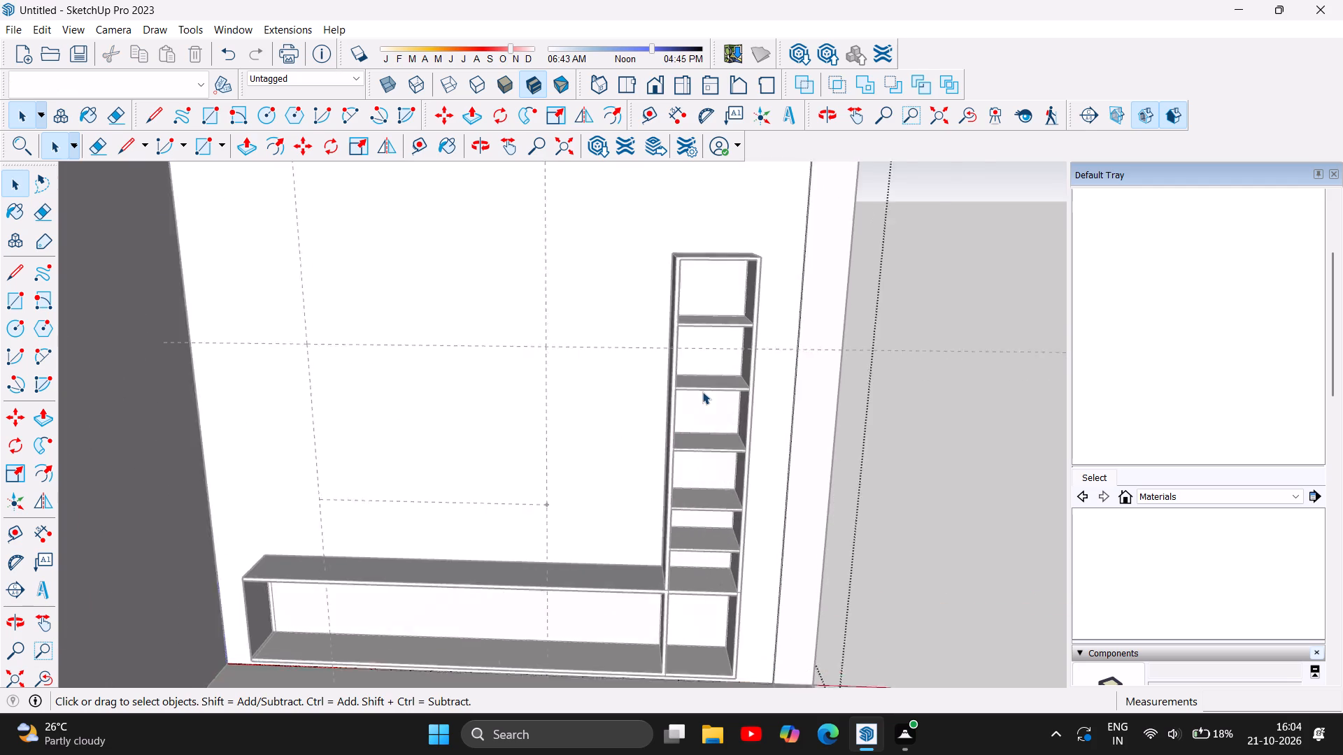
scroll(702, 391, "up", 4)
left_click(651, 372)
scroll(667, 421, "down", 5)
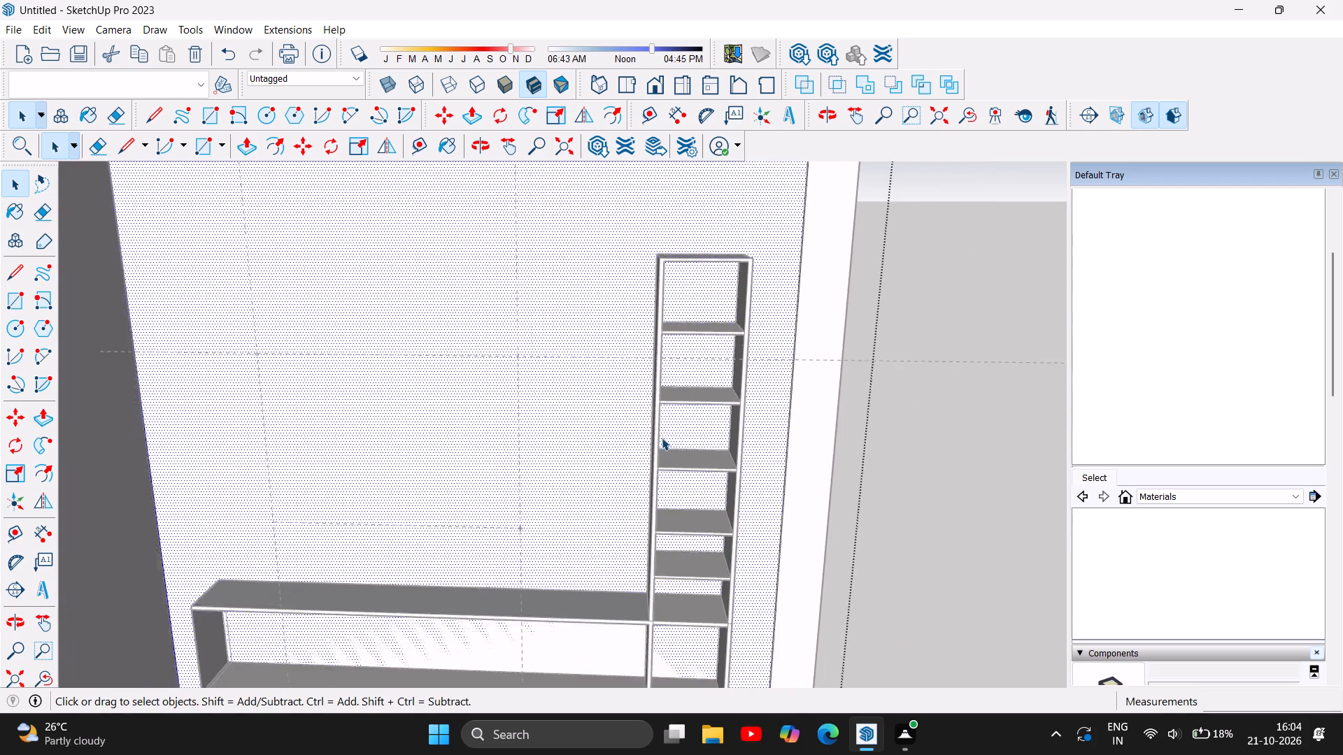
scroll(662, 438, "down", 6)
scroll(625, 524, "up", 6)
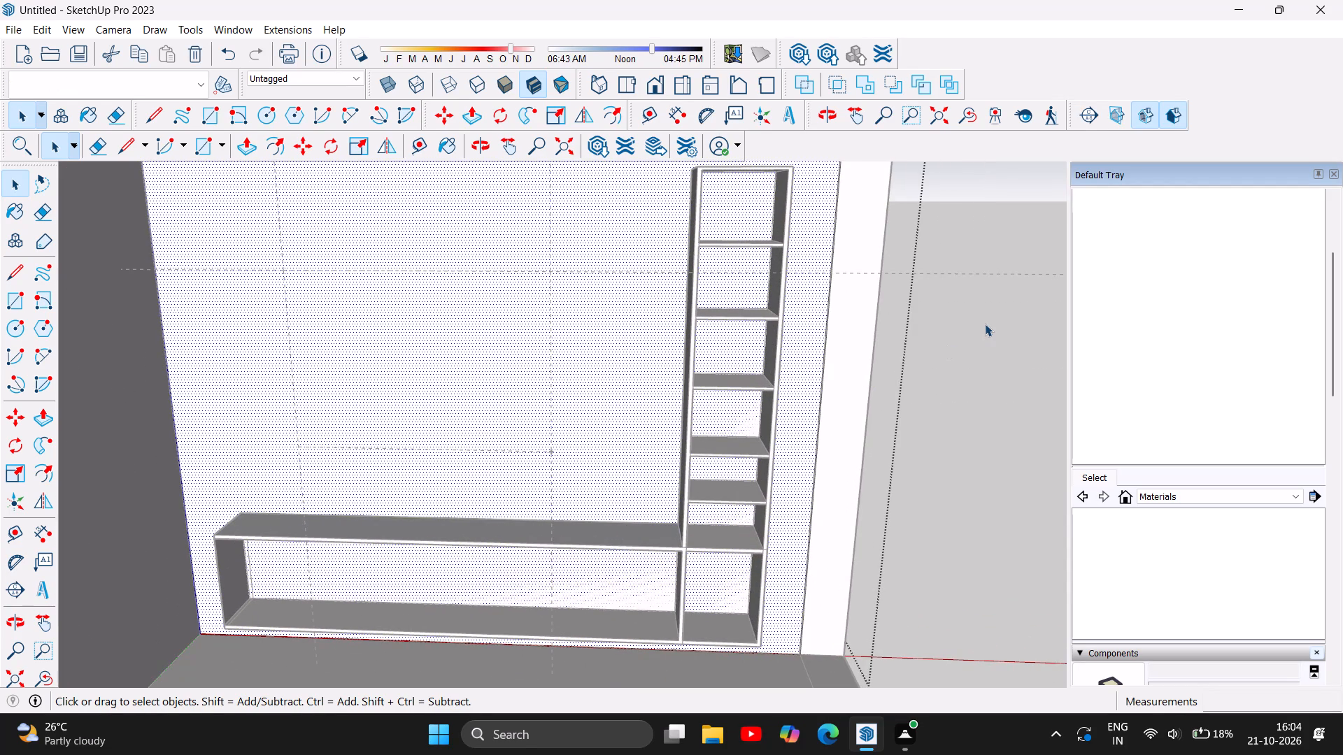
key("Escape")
Place a horizontal guide level with the top corner of the tall shelf unit, running across to the wall's far vertical edge.
scroll(608, 537, "down", 3)
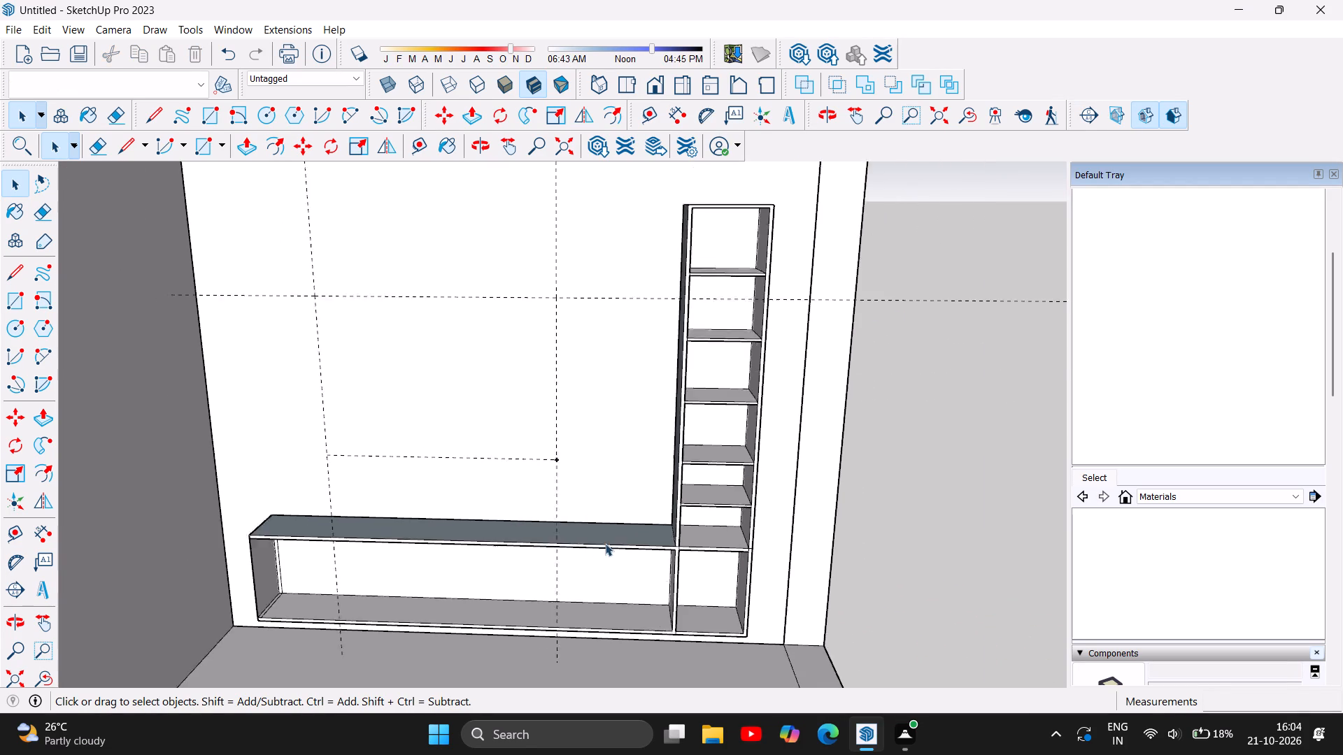
scroll(605, 543, "down", 1)
scroll(511, 537, "up", 4)
scroll(510, 535, "down", 3)
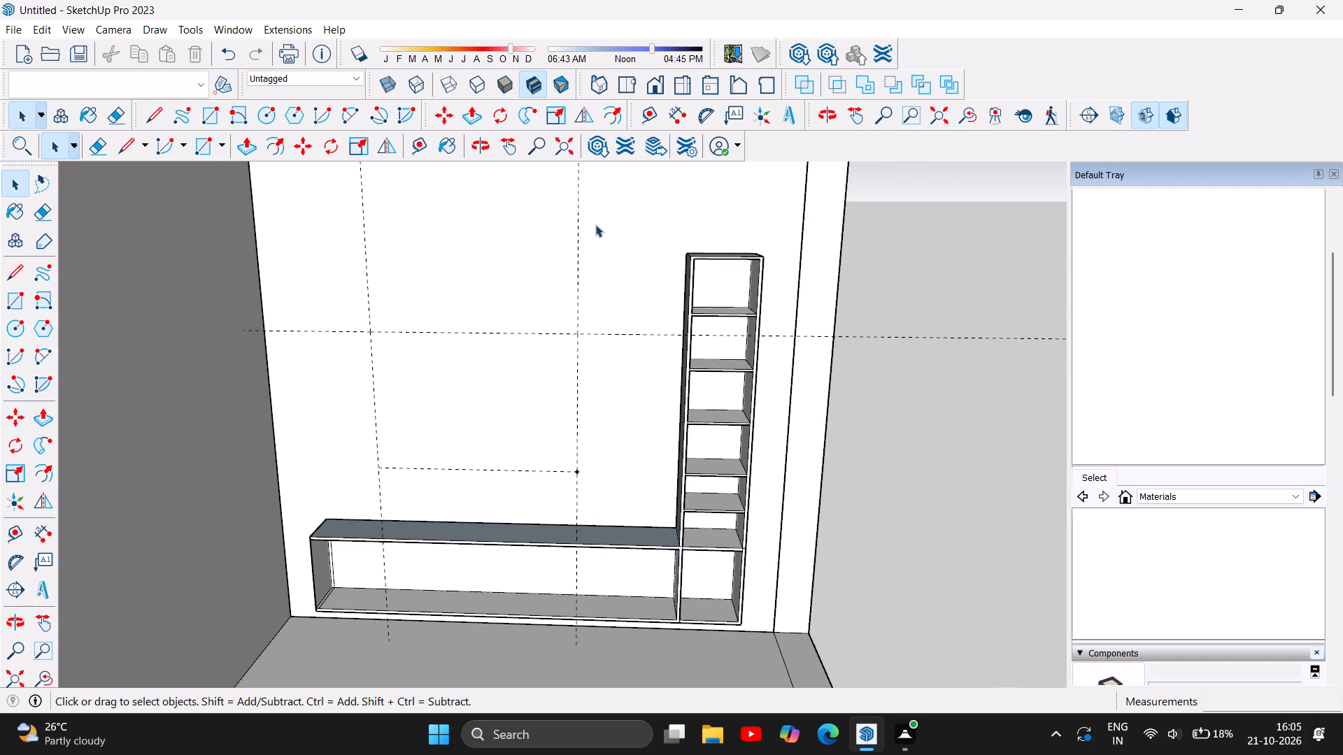
left_click(481, 150)
left_click_drag(730, 431, 458, 460)
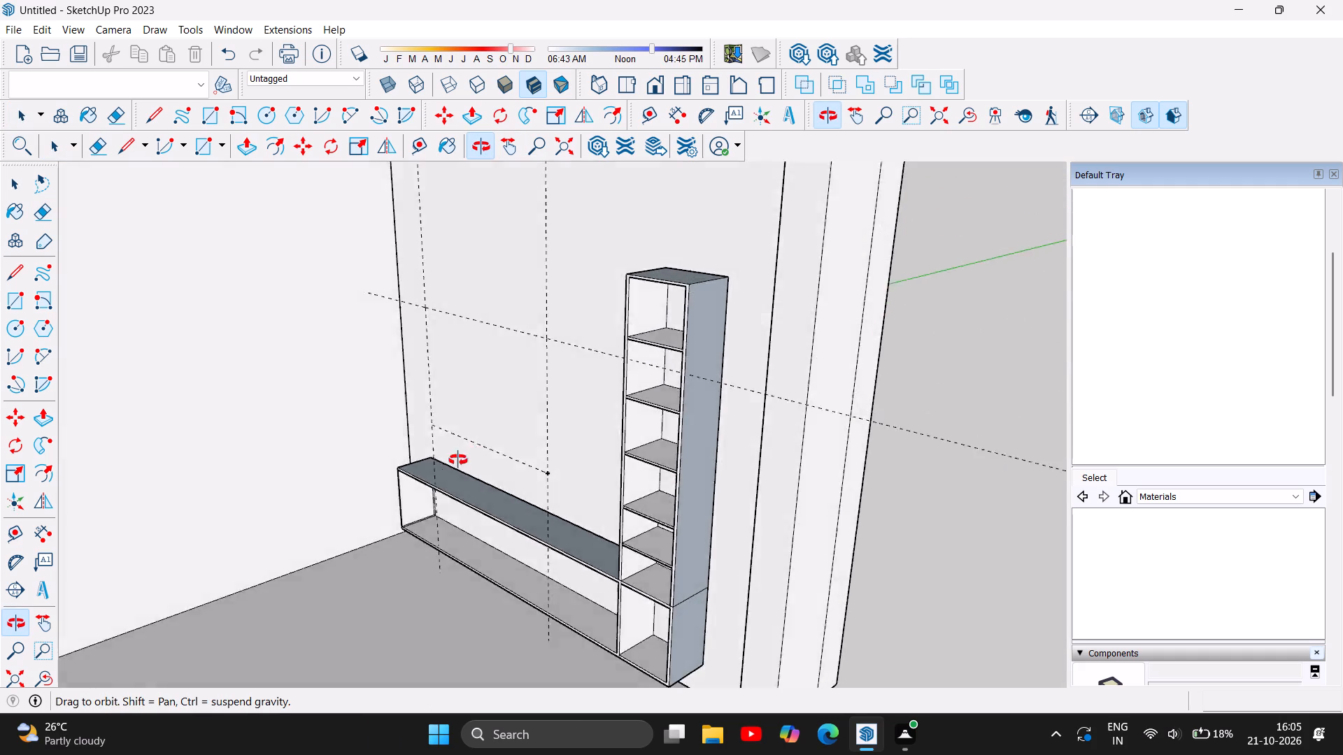
left_click_drag(458, 460, 683, 510)
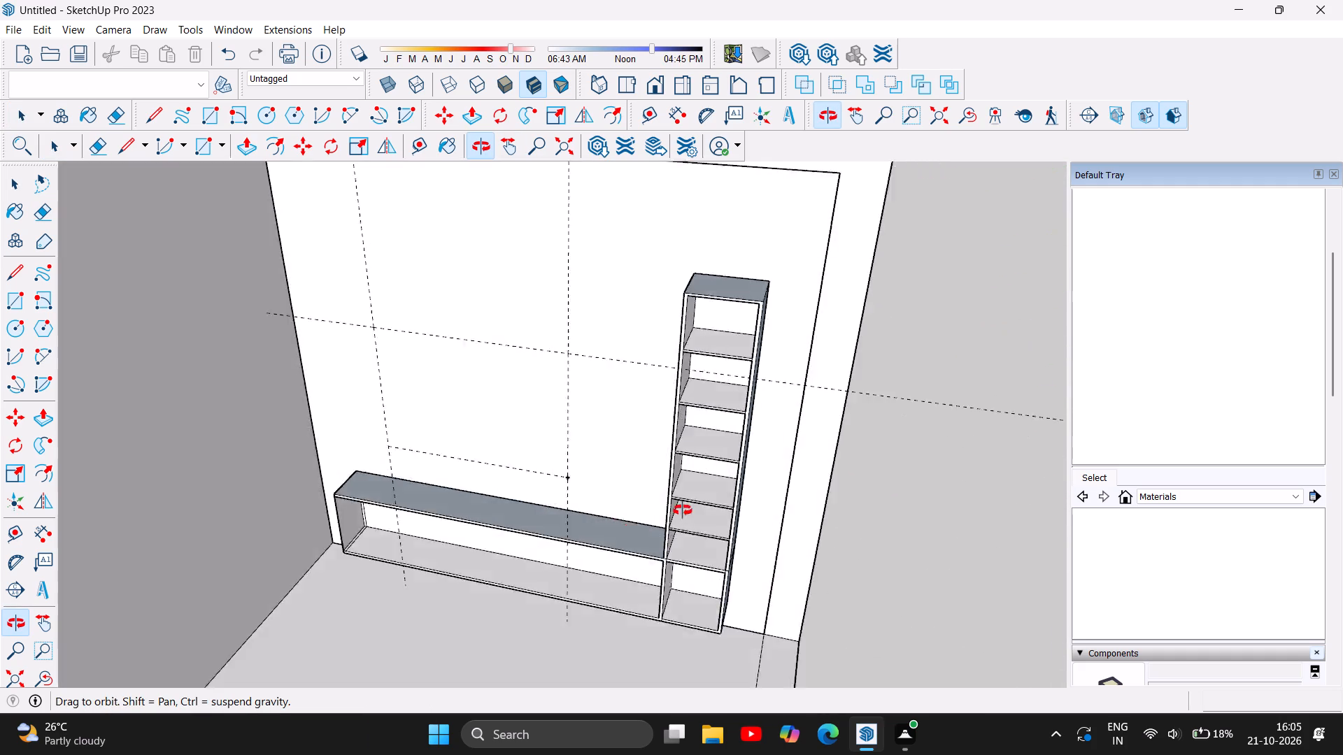
left_click_drag(683, 510, 724, 446)
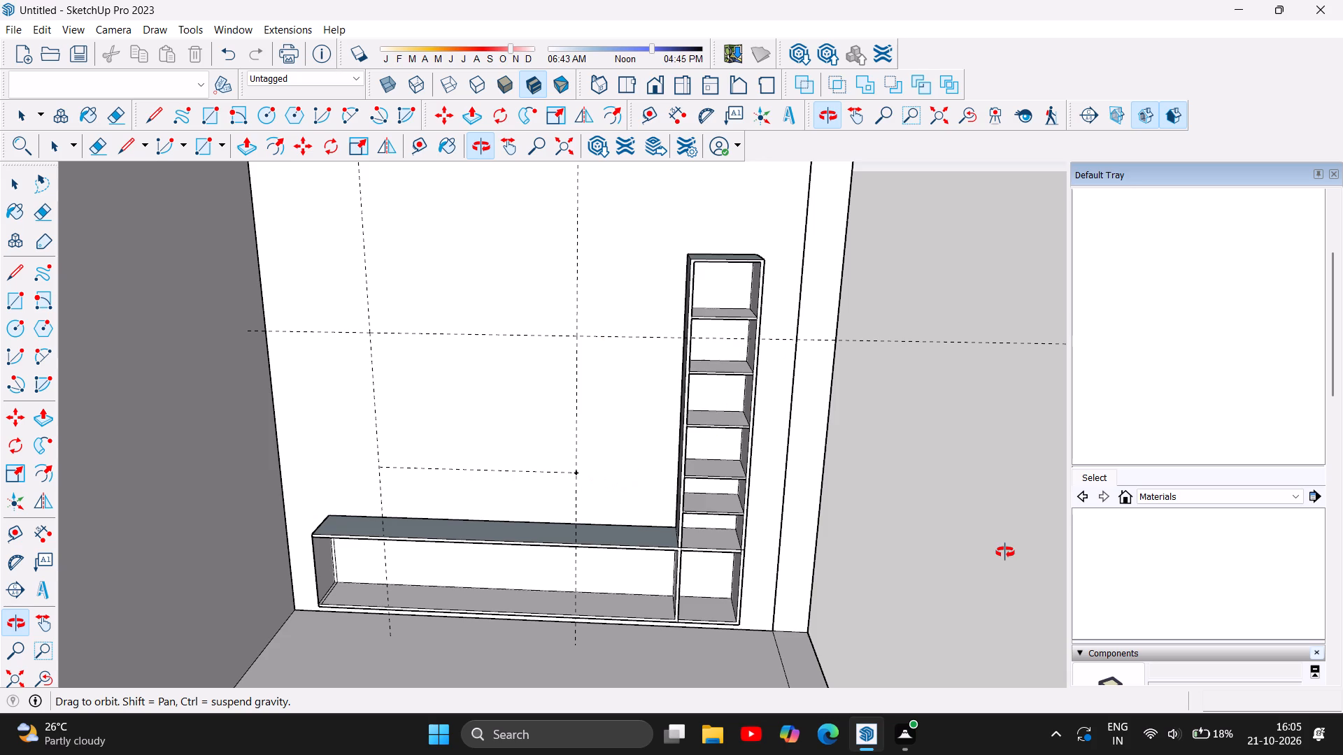
key("t")
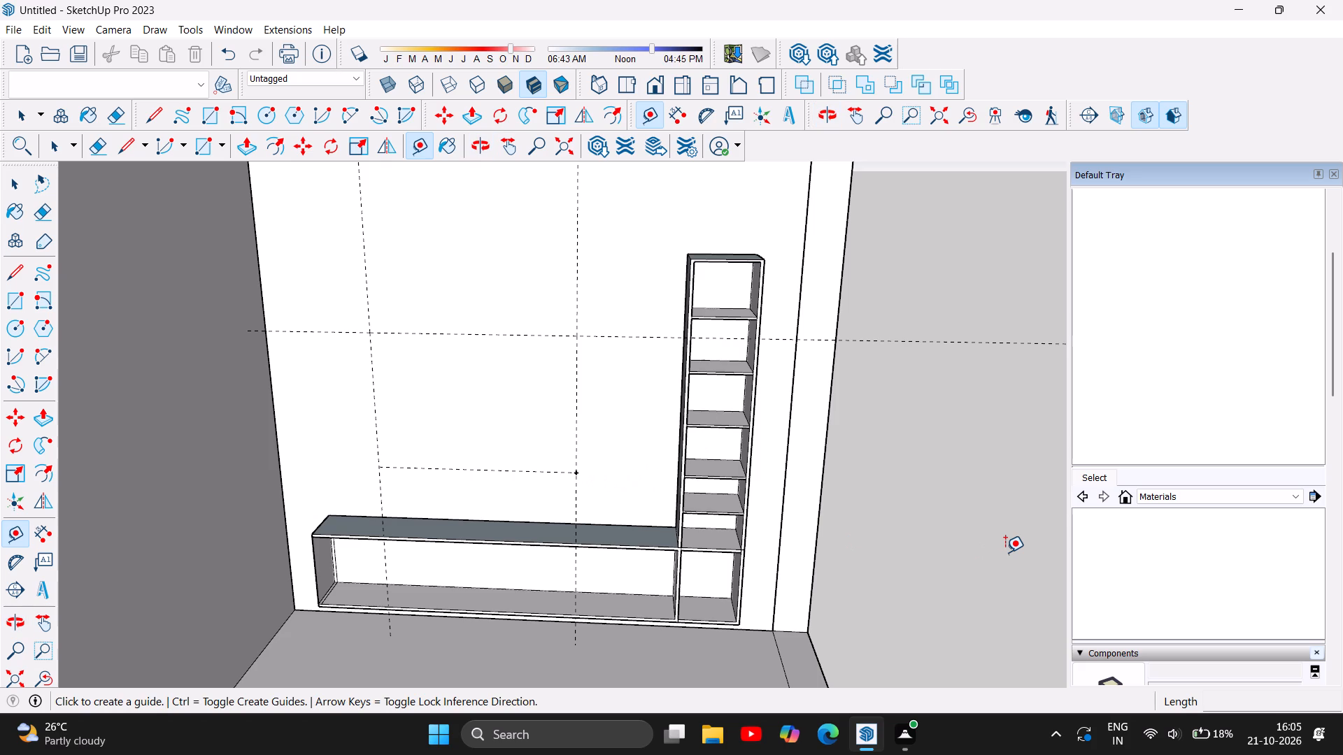
left_click(685, 250)
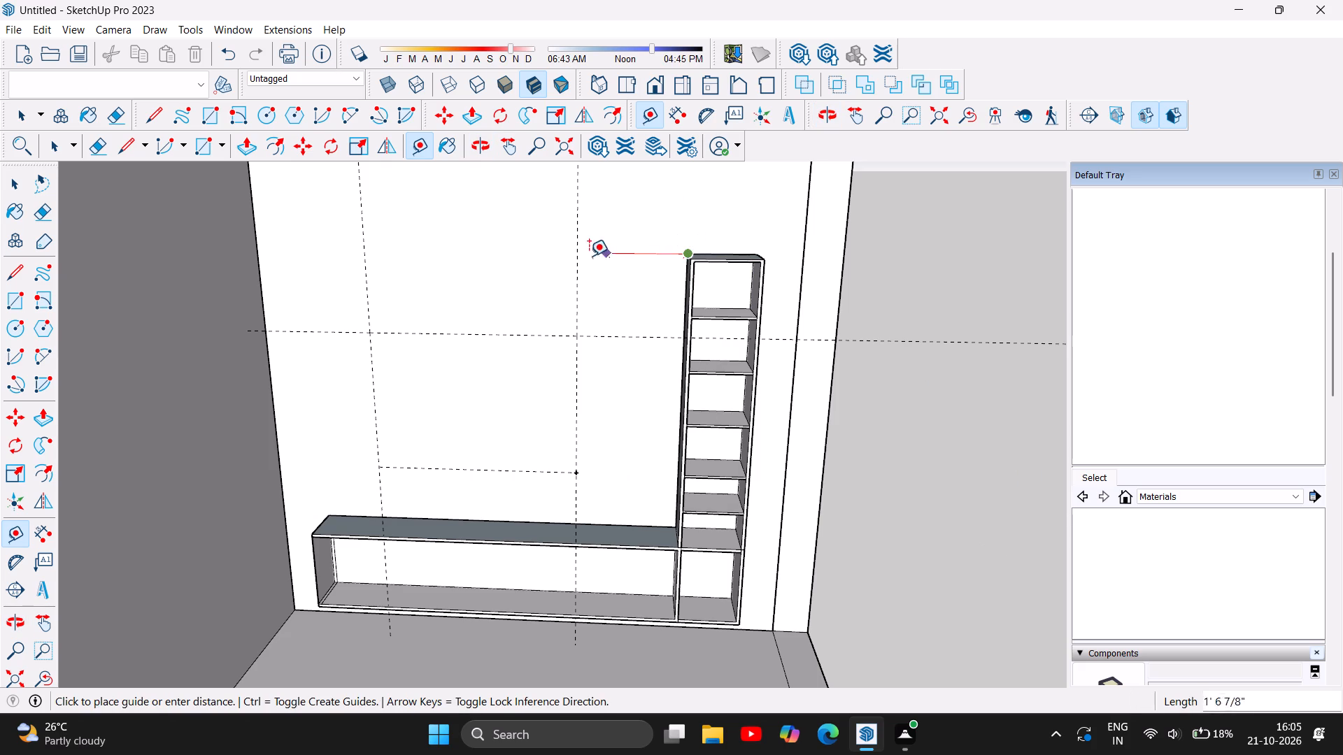
left_click(259, 254)
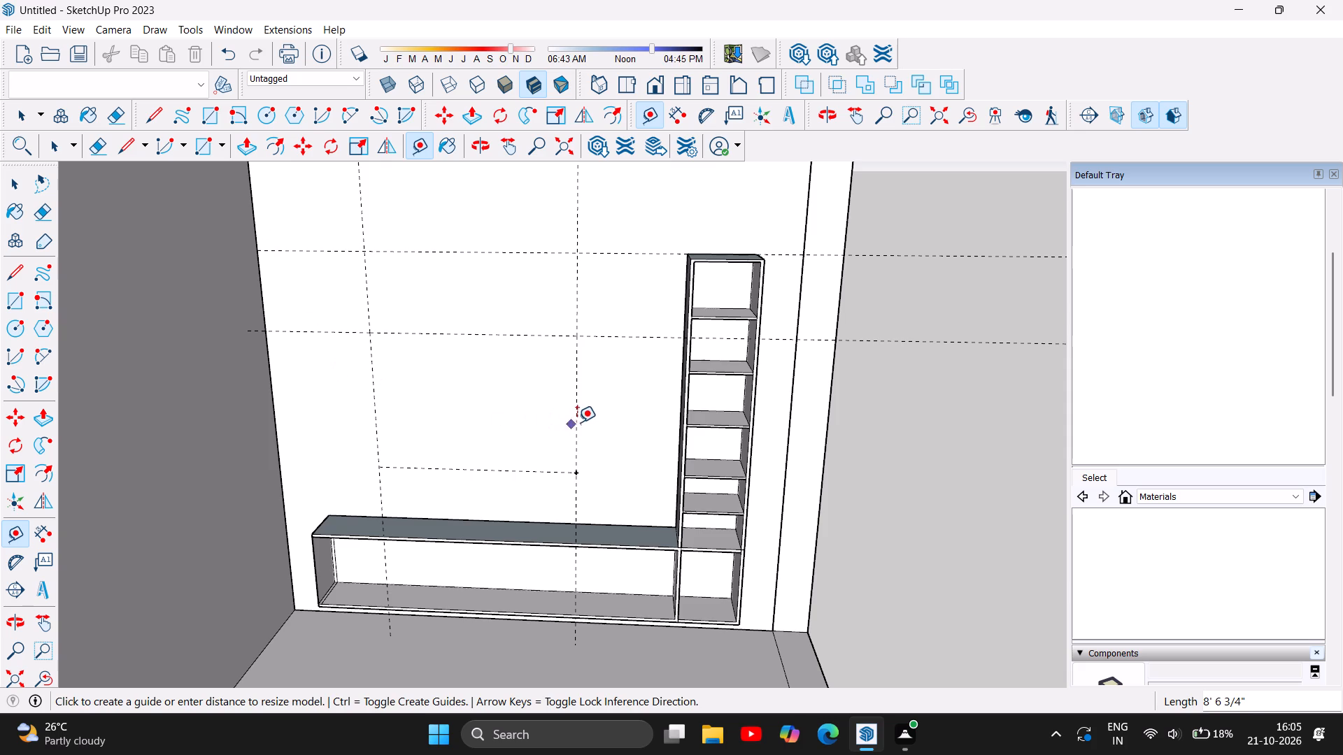
Examine the TV wall, the shelving units and the new guide up close, from afar and from the side.
scroll(583, 418, "down", 3)
scroll(1027, 387, "down", 4)
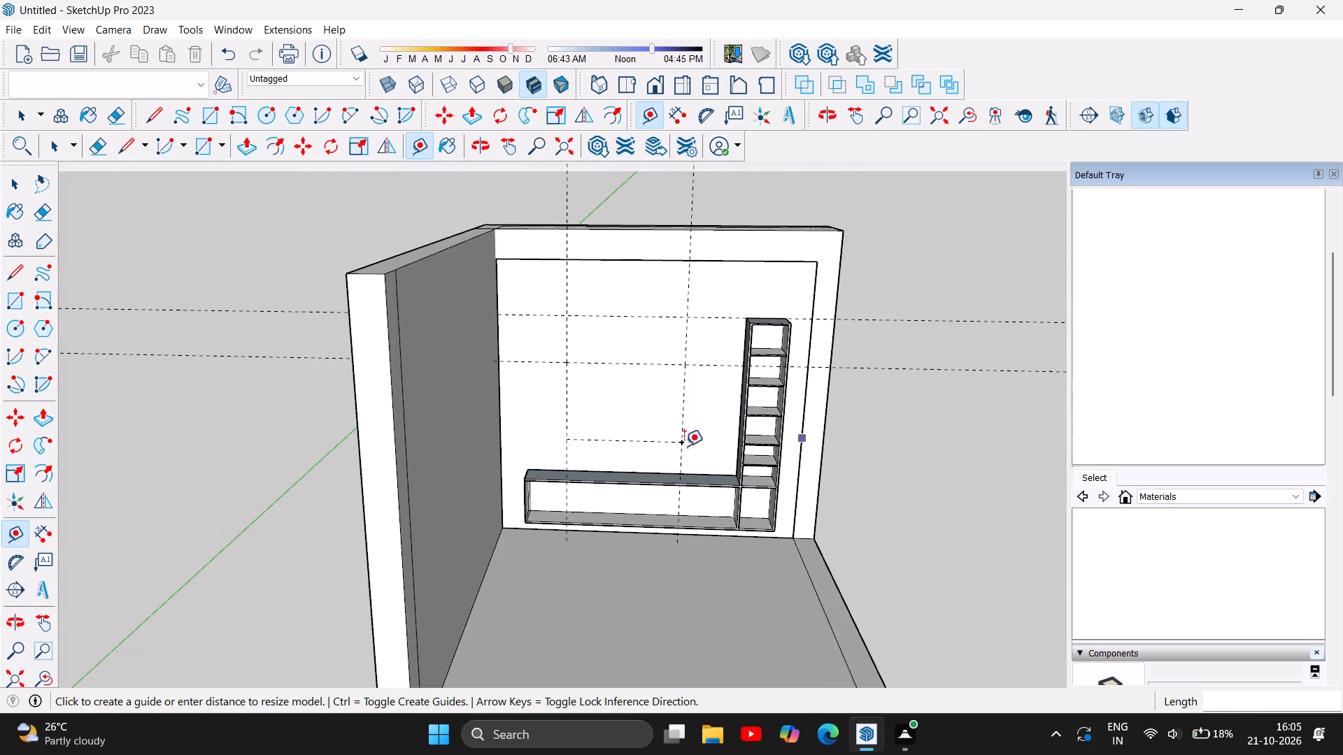
scroll(611, 430, "up", 3)
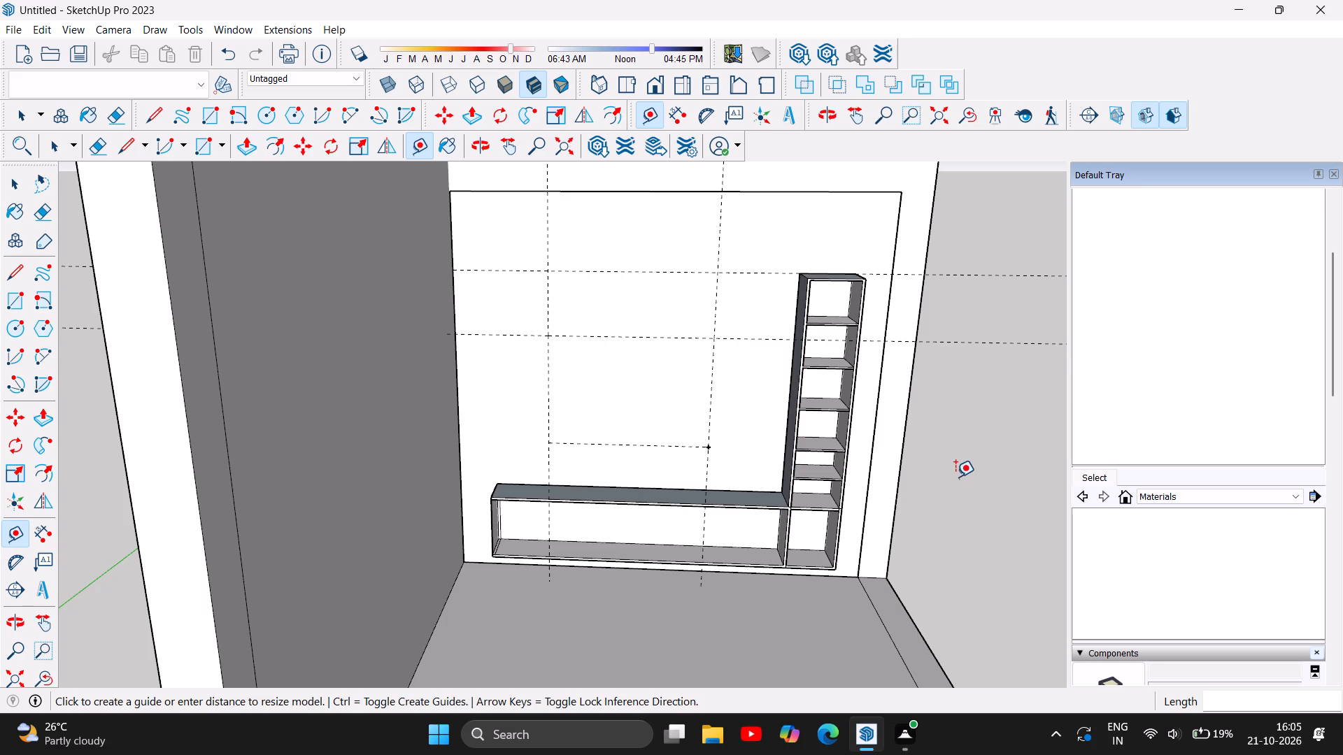
scroll(620, 401, "up", 3)
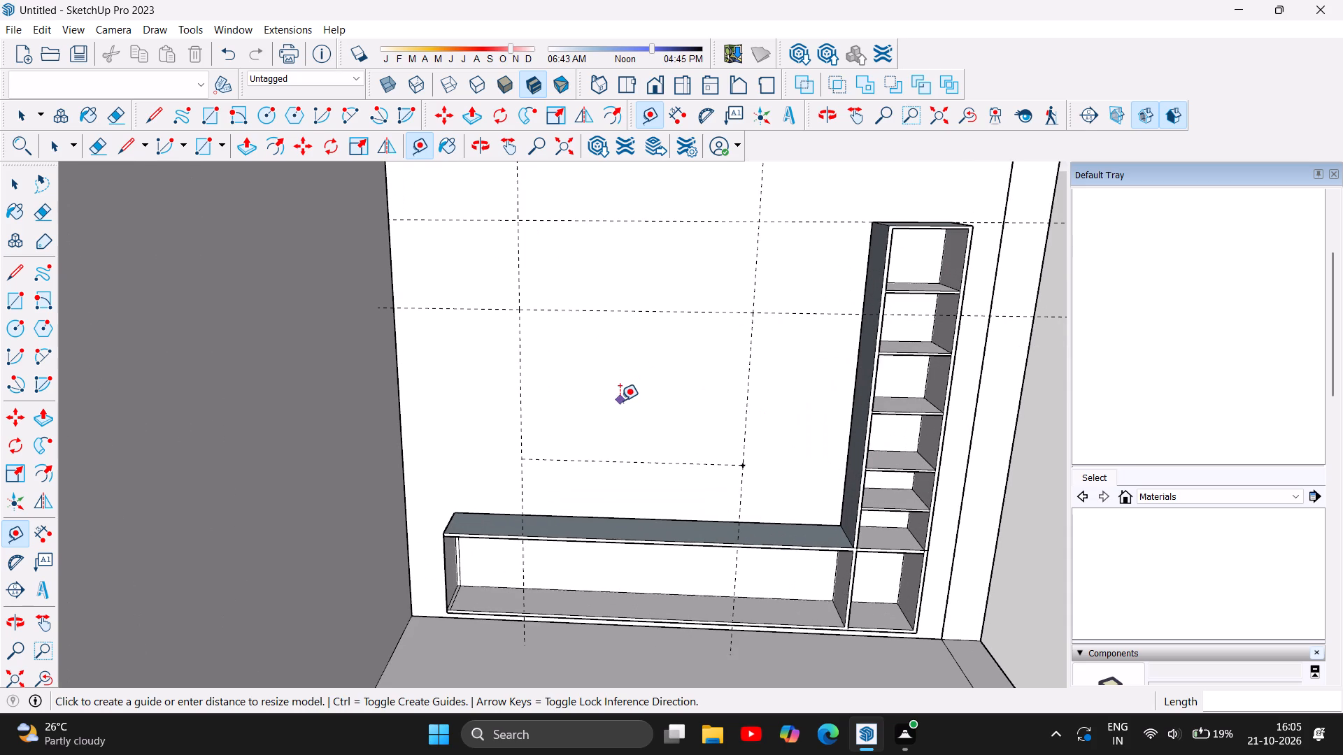
scroll(620, 401, "up", 3)
scroll(620, 401, "down", 3)
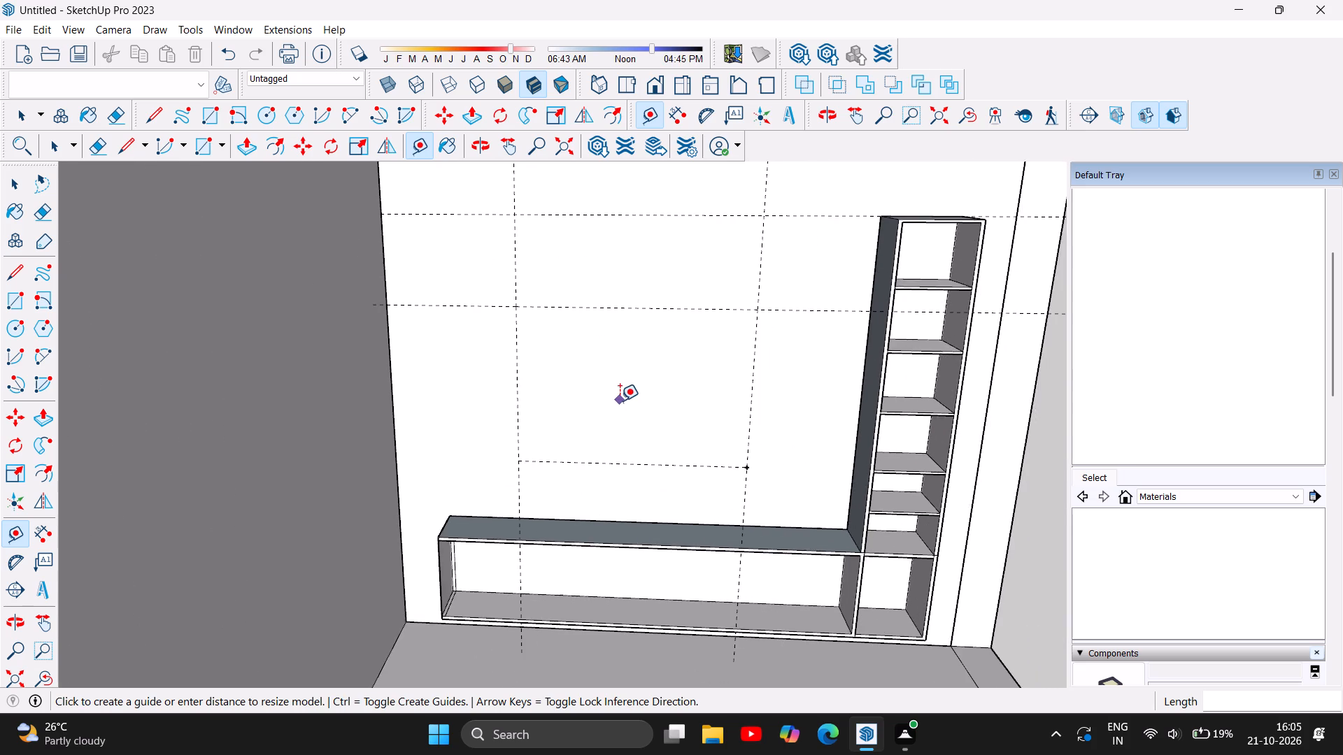
scroll(620, 401, "down", 3)
scroll(620, 401, "up", 1)
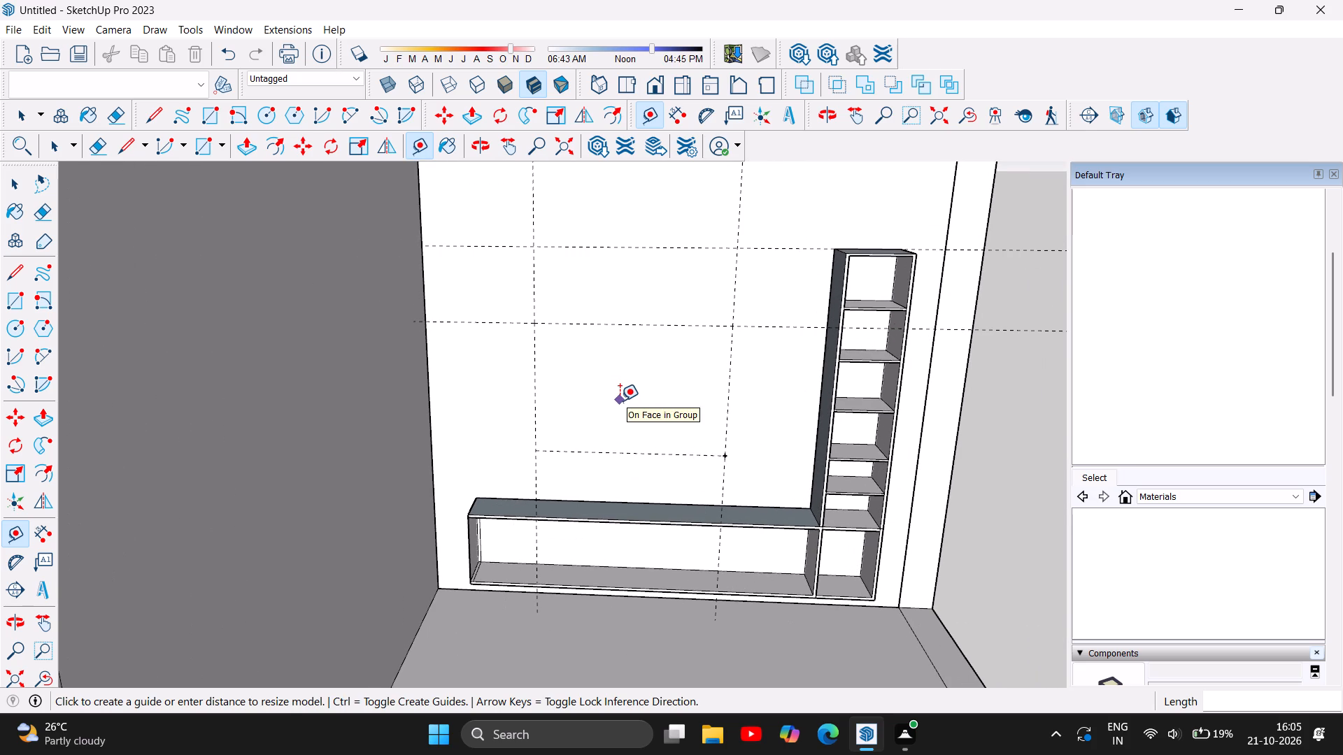
scroll(953, 257, "up", 3)
scroll(892, 256, "up", 8)
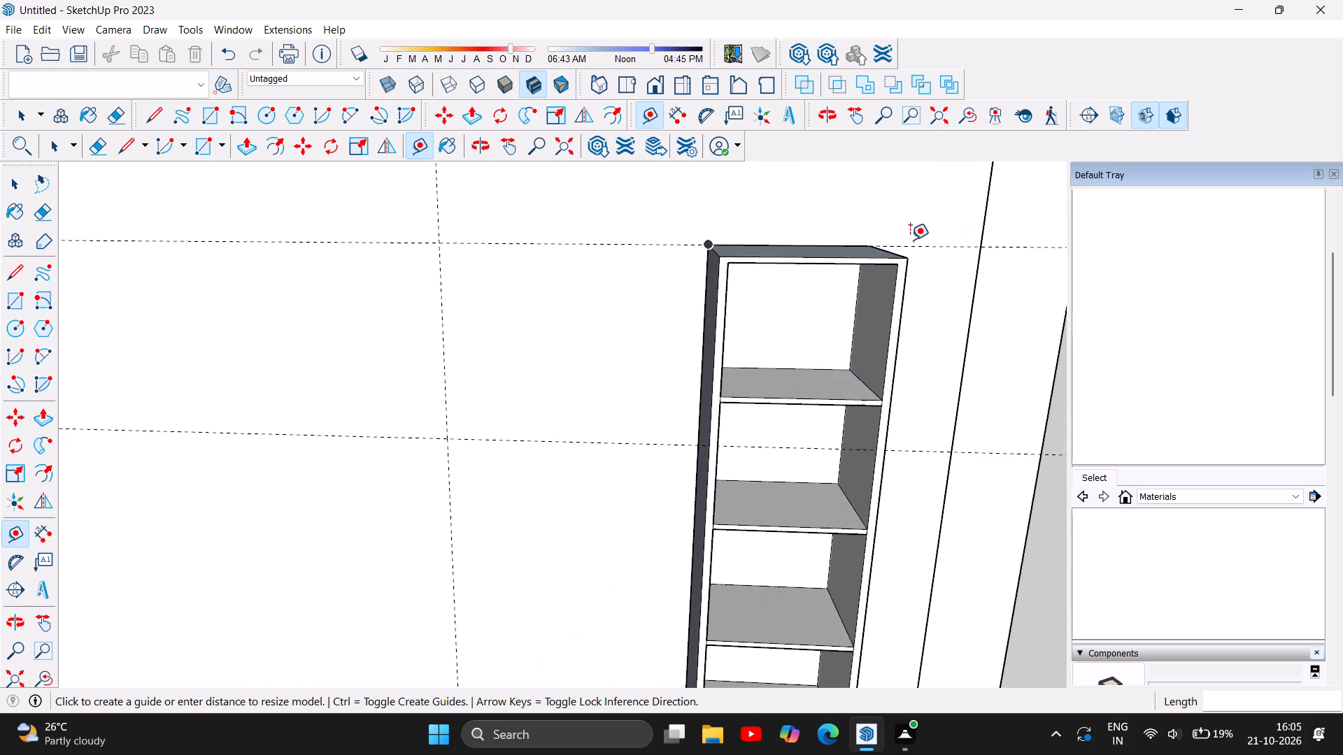
scroll(898, 251, "up", 6)
scroll(880, 257, "down", 5)
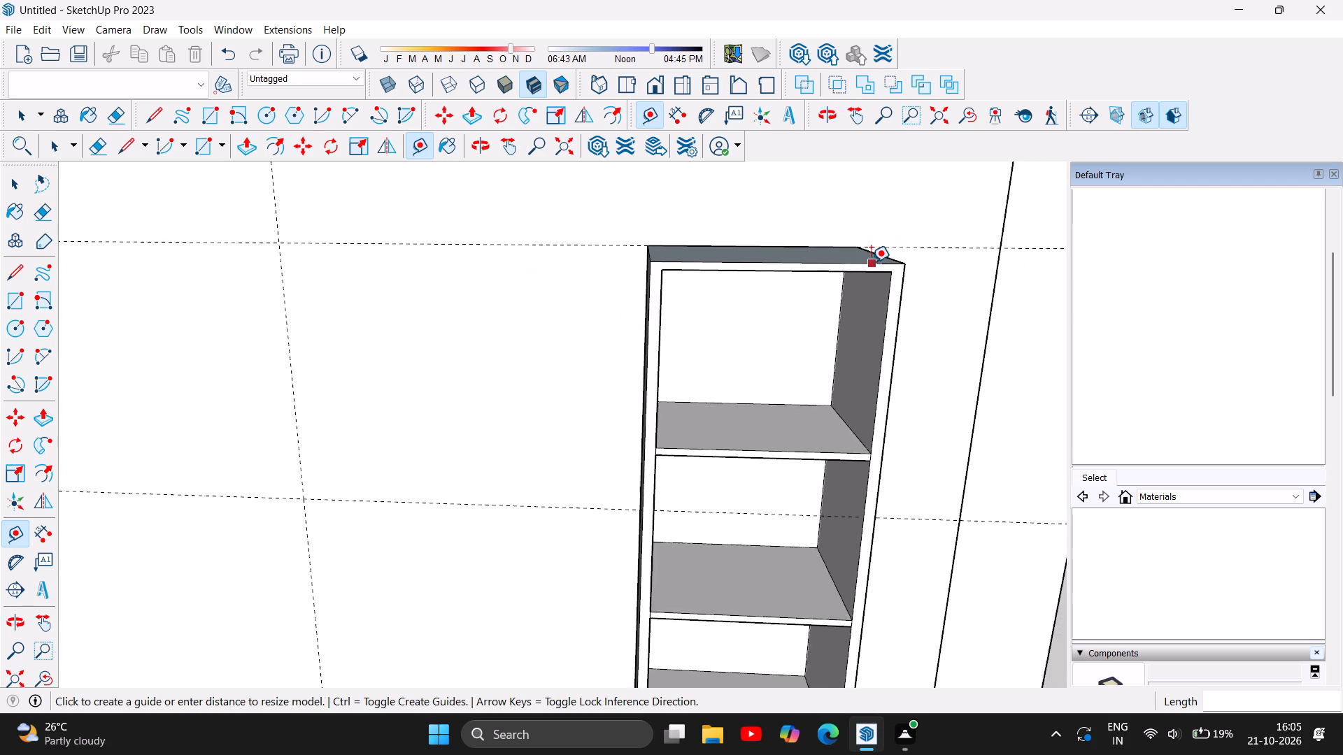
scroll(871, 261, "down", 18)
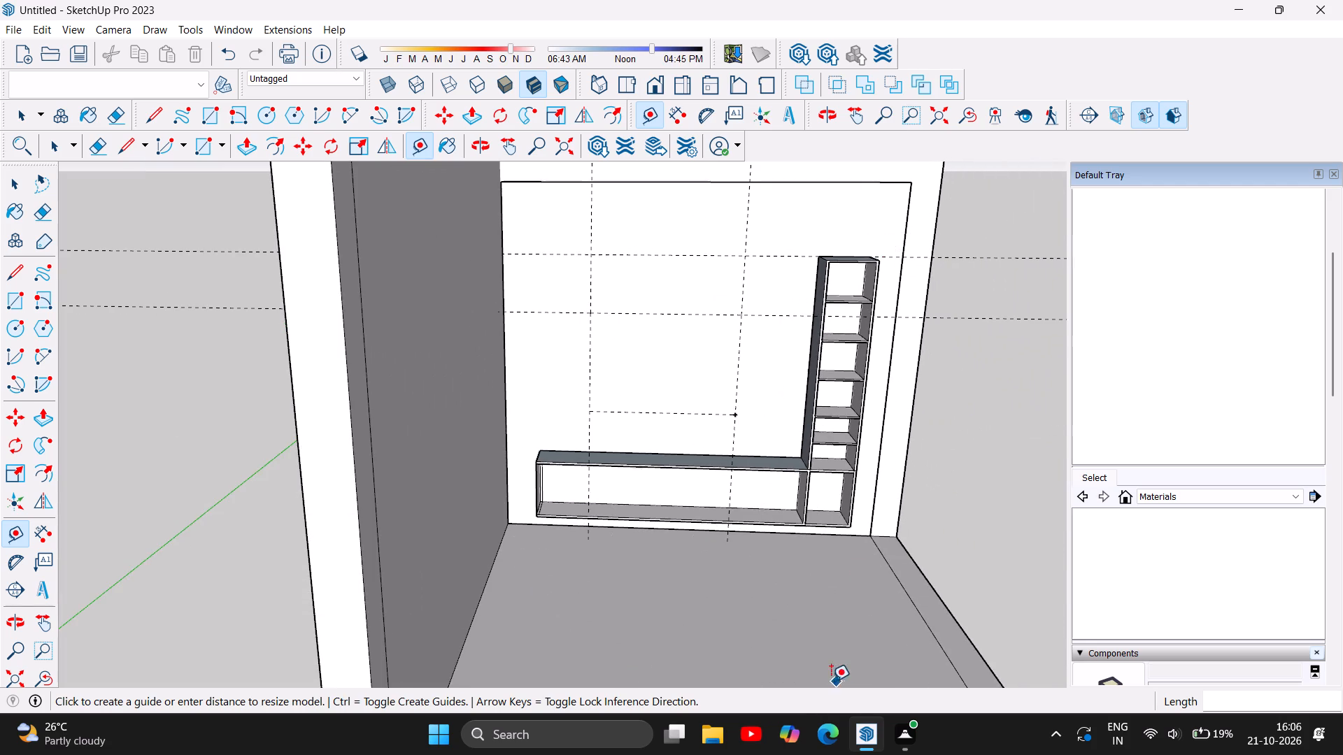
scroll(705, 480, "up", 3)
scroll(733, 522, "down", 5)
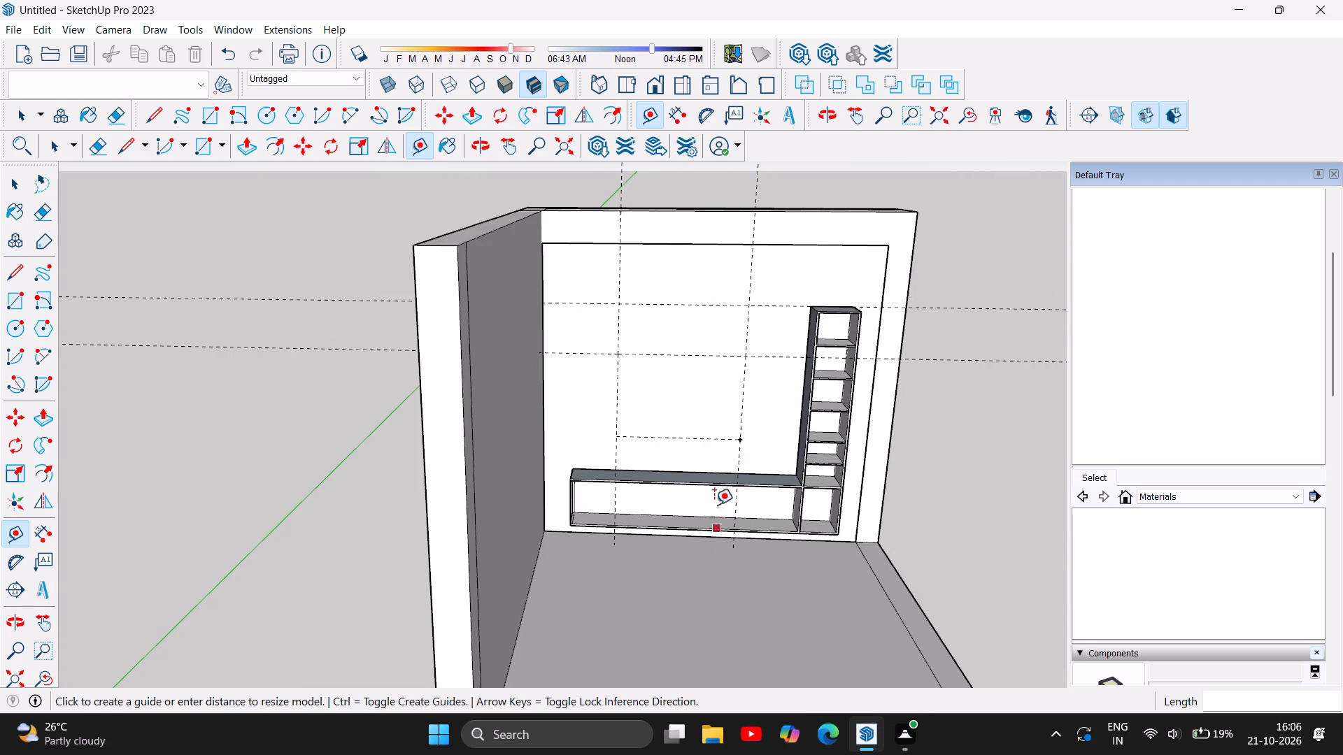
scroll(534, 376, "down", 8)
scroll(617, 289, "up", 4)
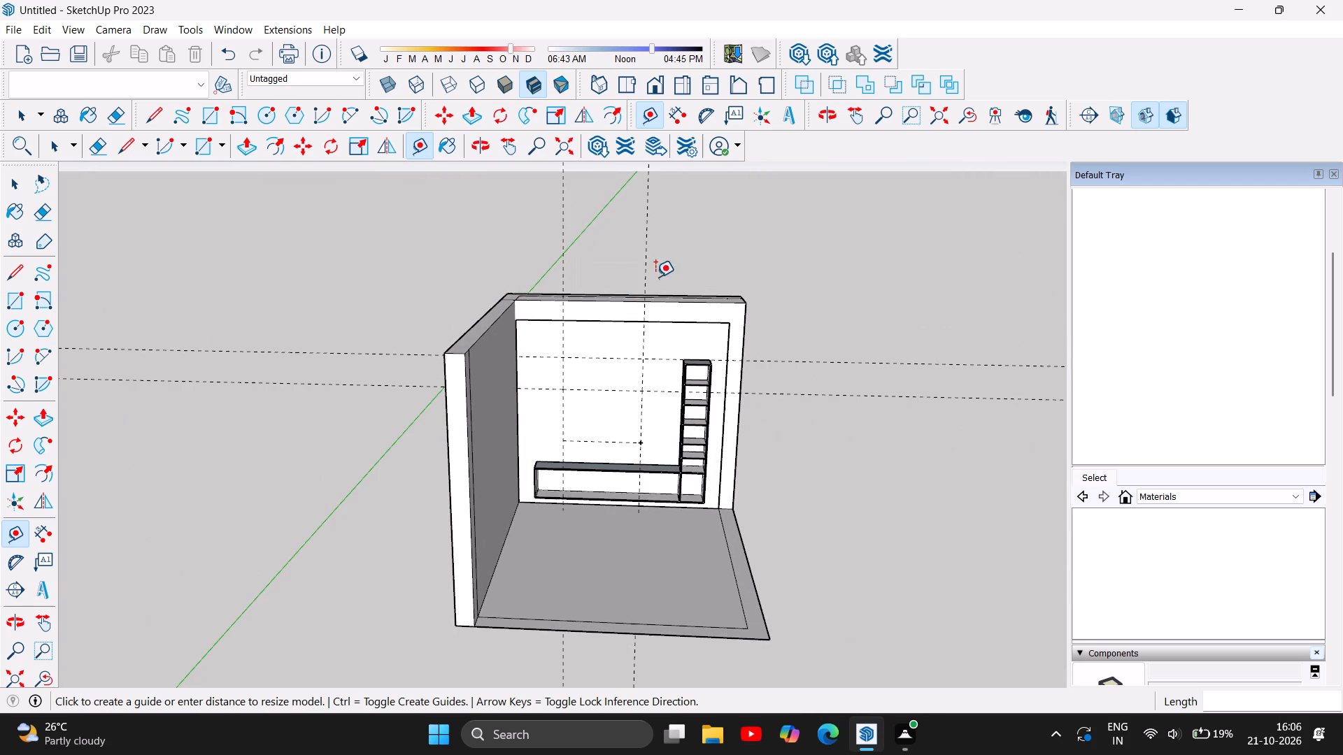
scroll(714, 301, "up", 8)
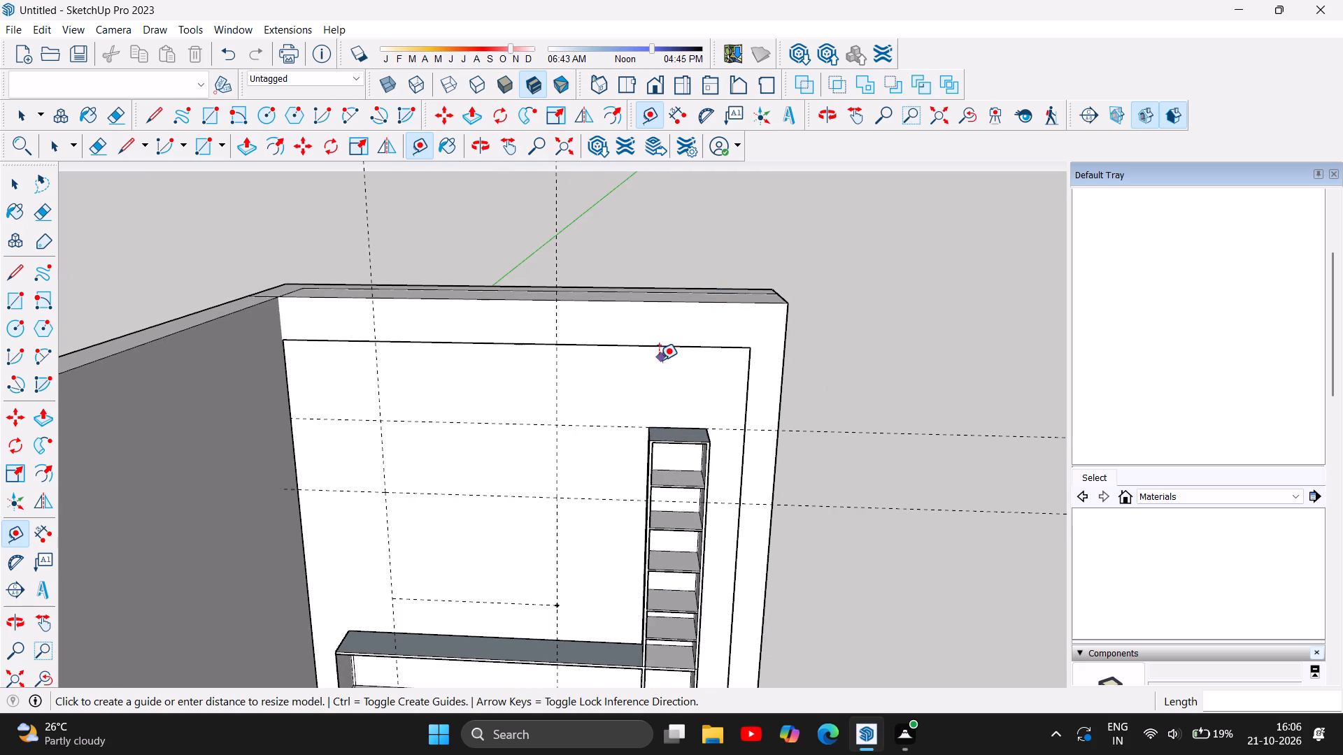
scroll(659, 360, "down", 9)
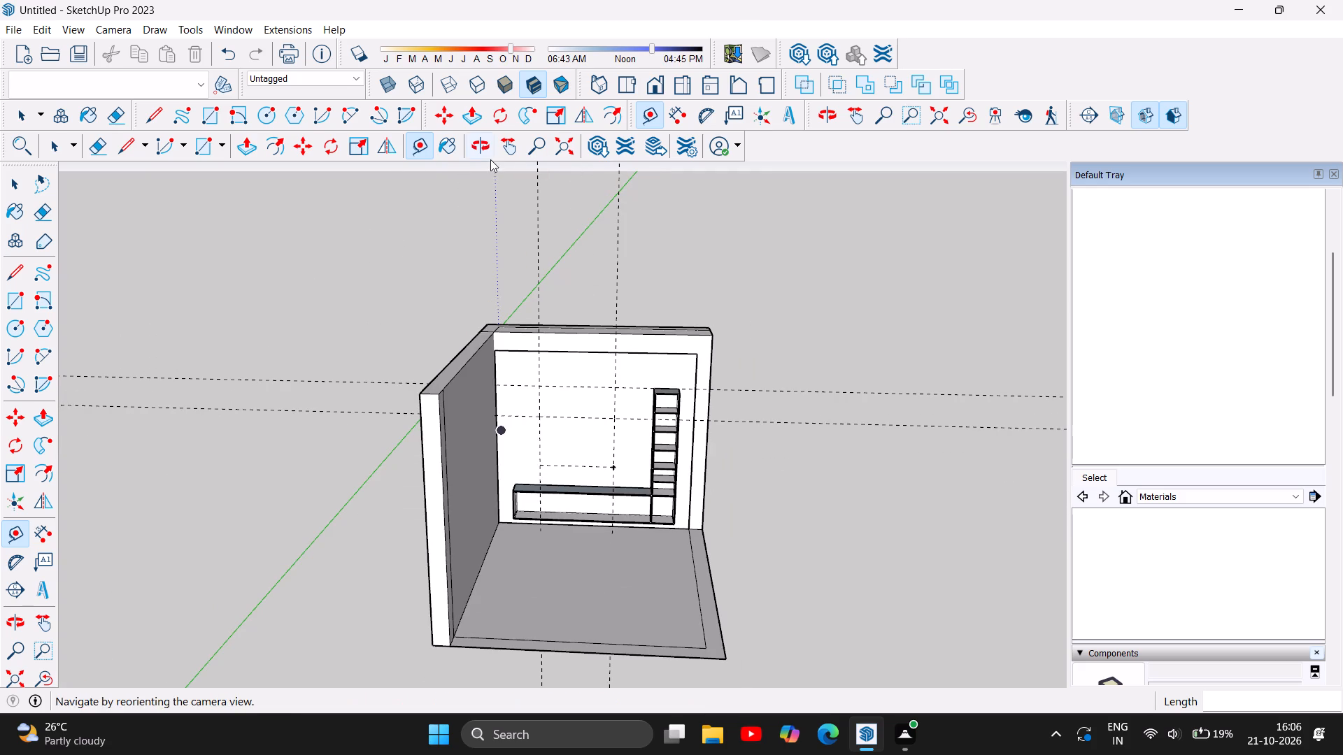
left_click(491, 154)
left_click_drag(915, 456, 635, 443)
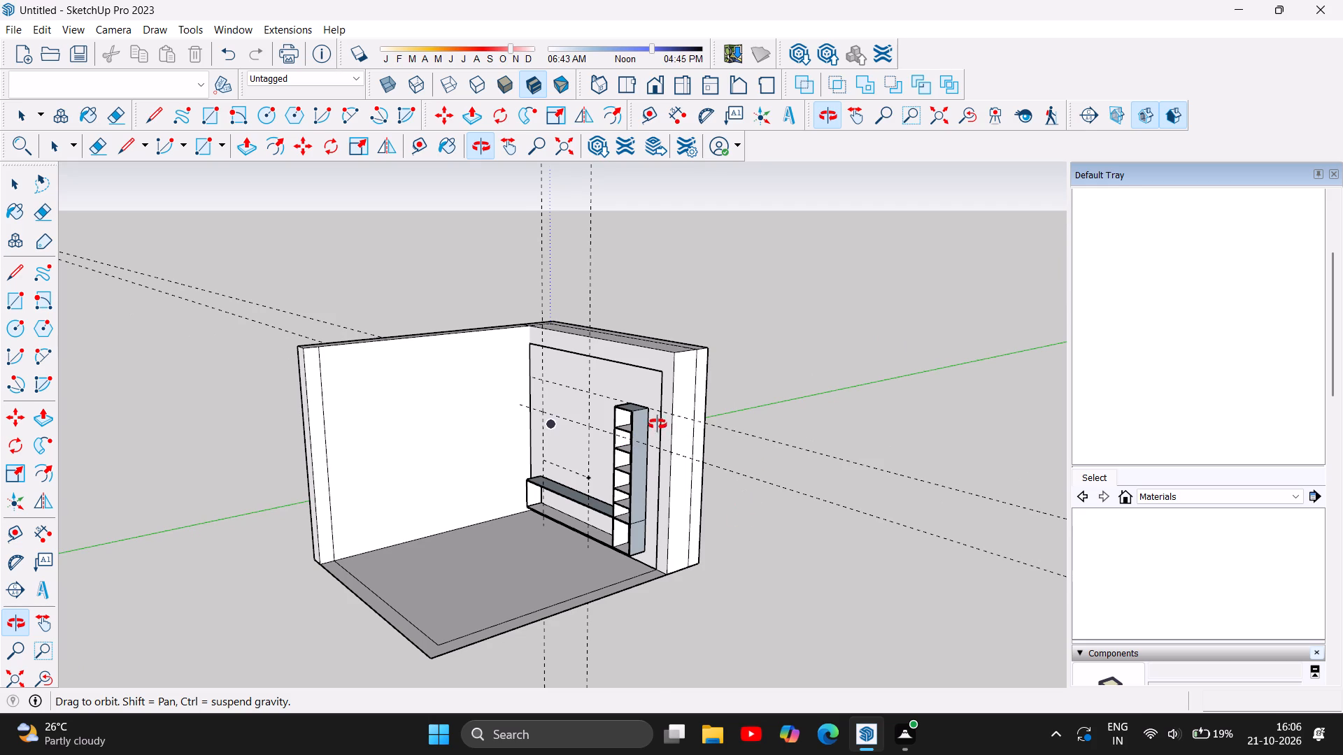
scroll(656, 421, "up", 10)
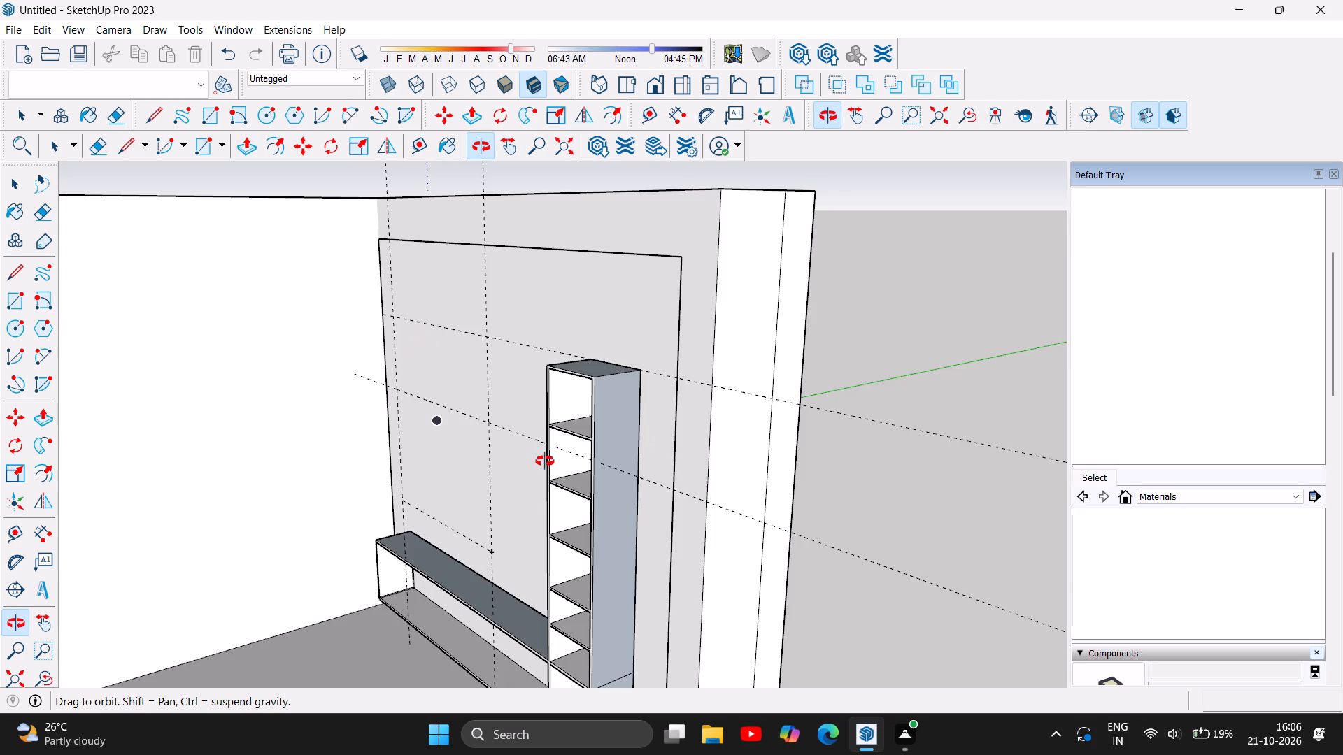
scroll(545, 461, "down", 4)
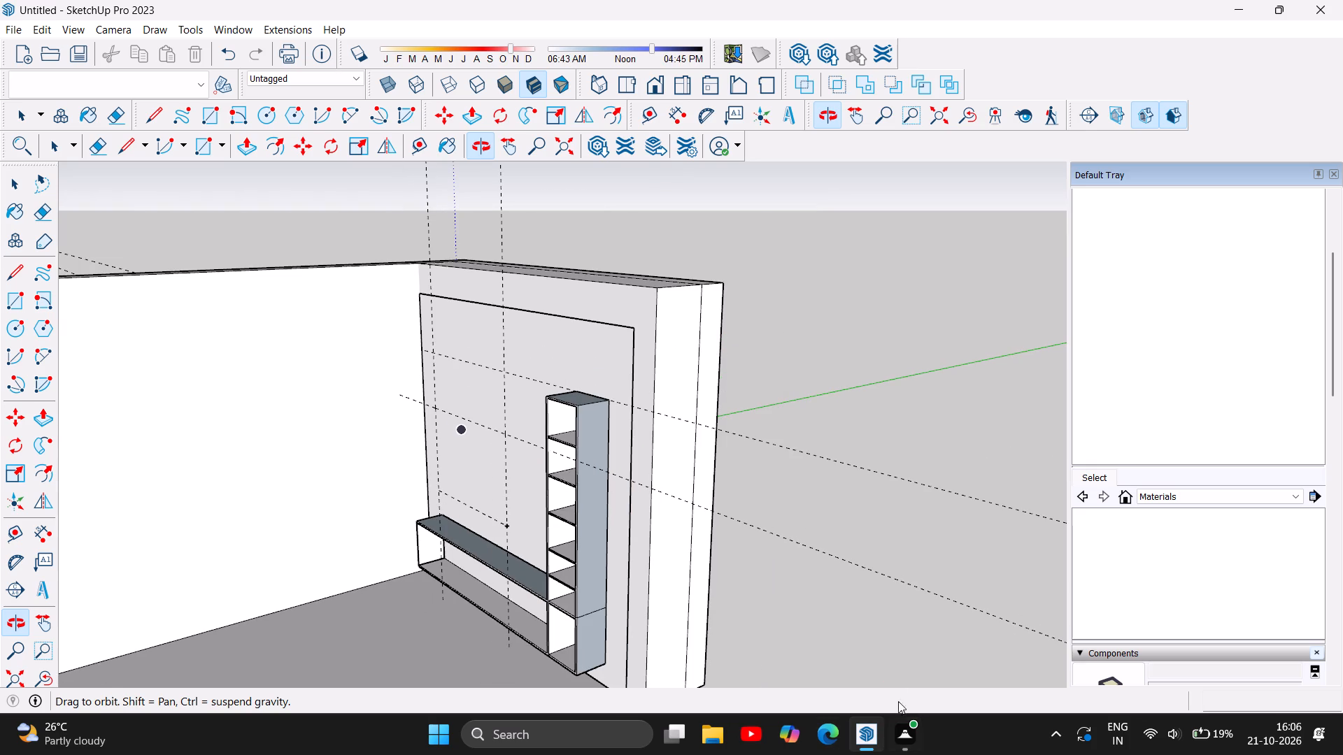
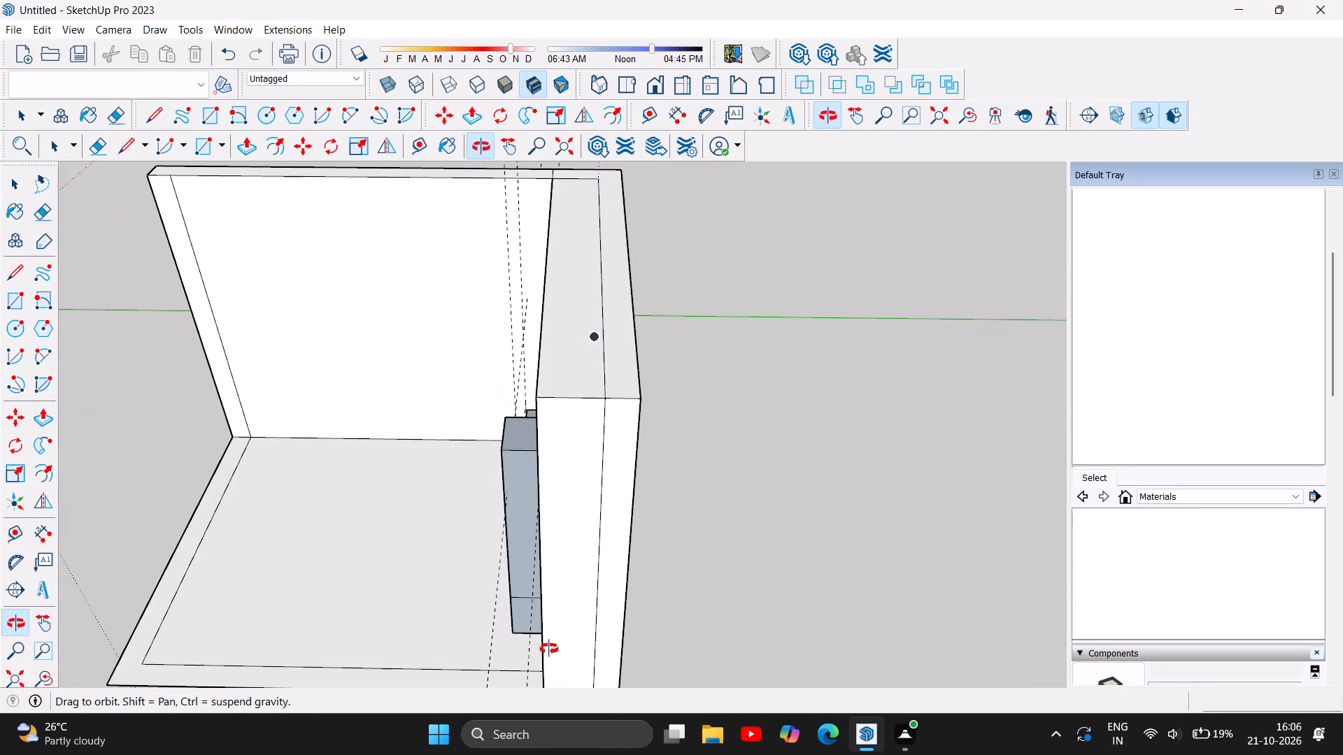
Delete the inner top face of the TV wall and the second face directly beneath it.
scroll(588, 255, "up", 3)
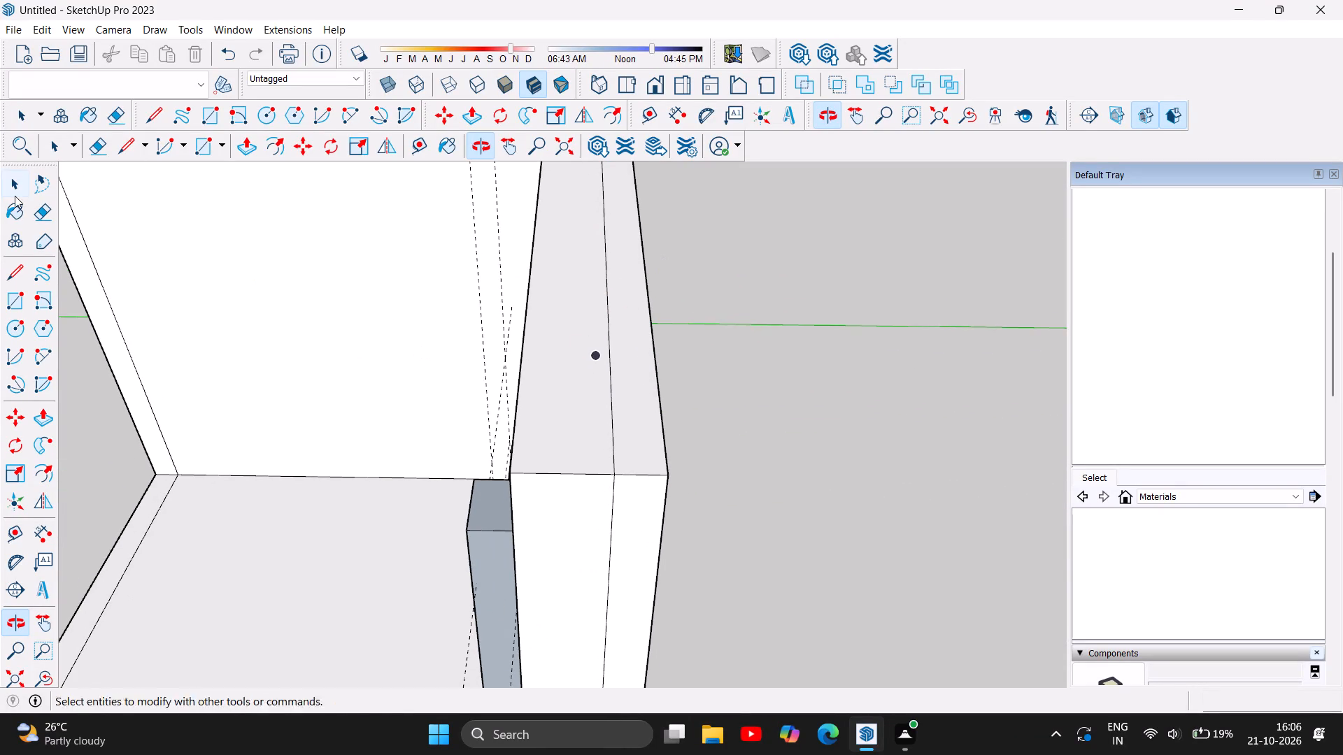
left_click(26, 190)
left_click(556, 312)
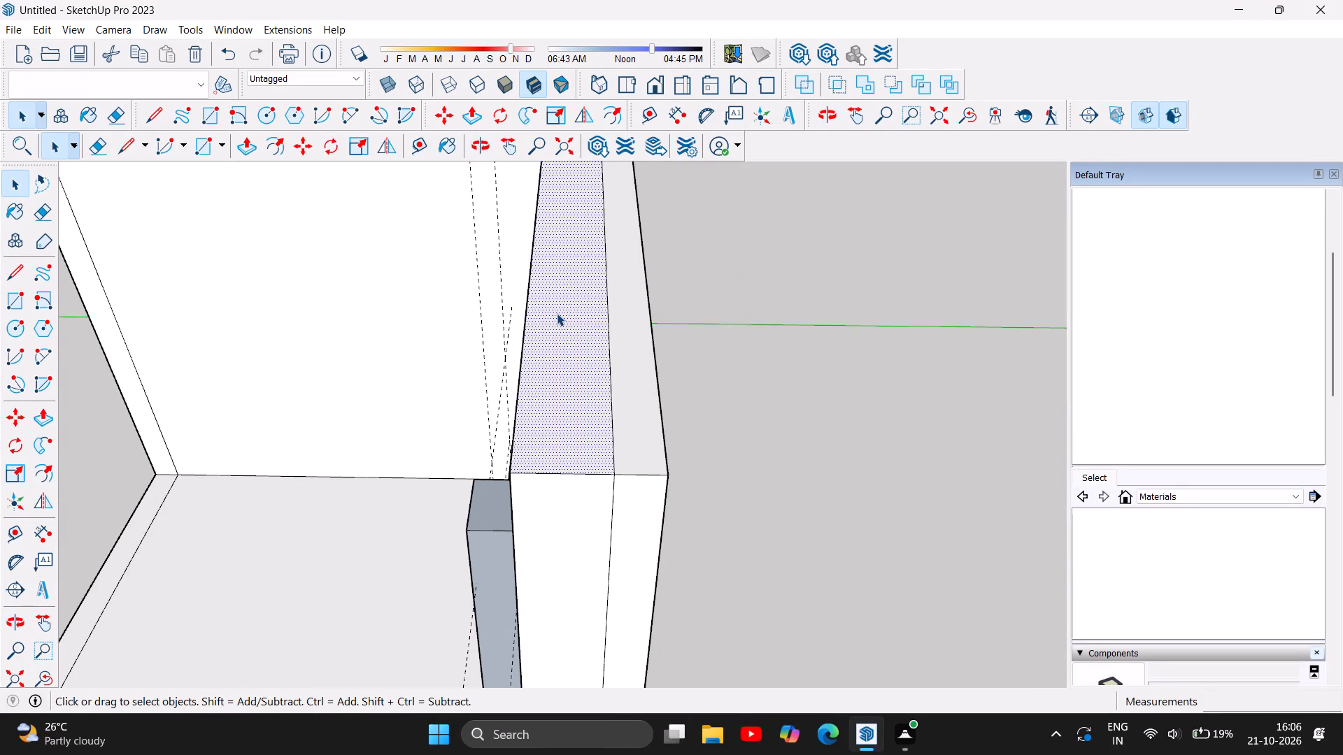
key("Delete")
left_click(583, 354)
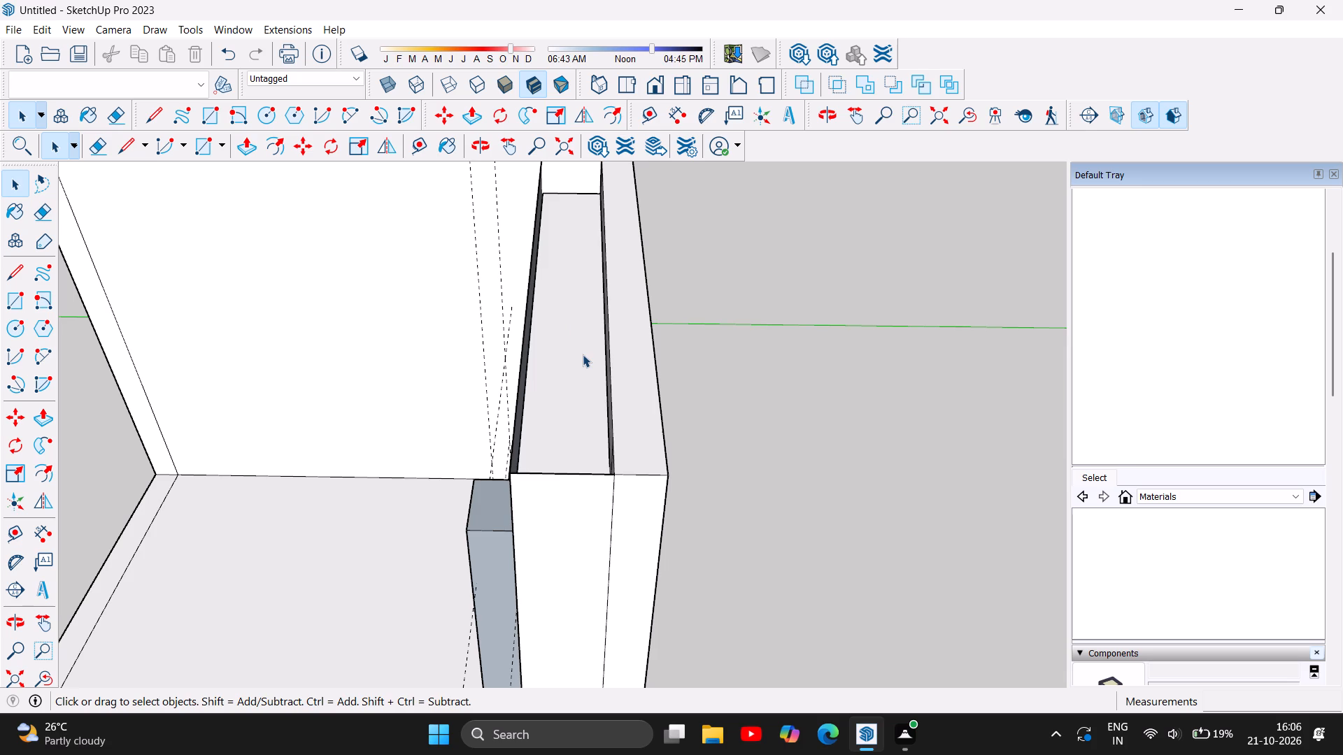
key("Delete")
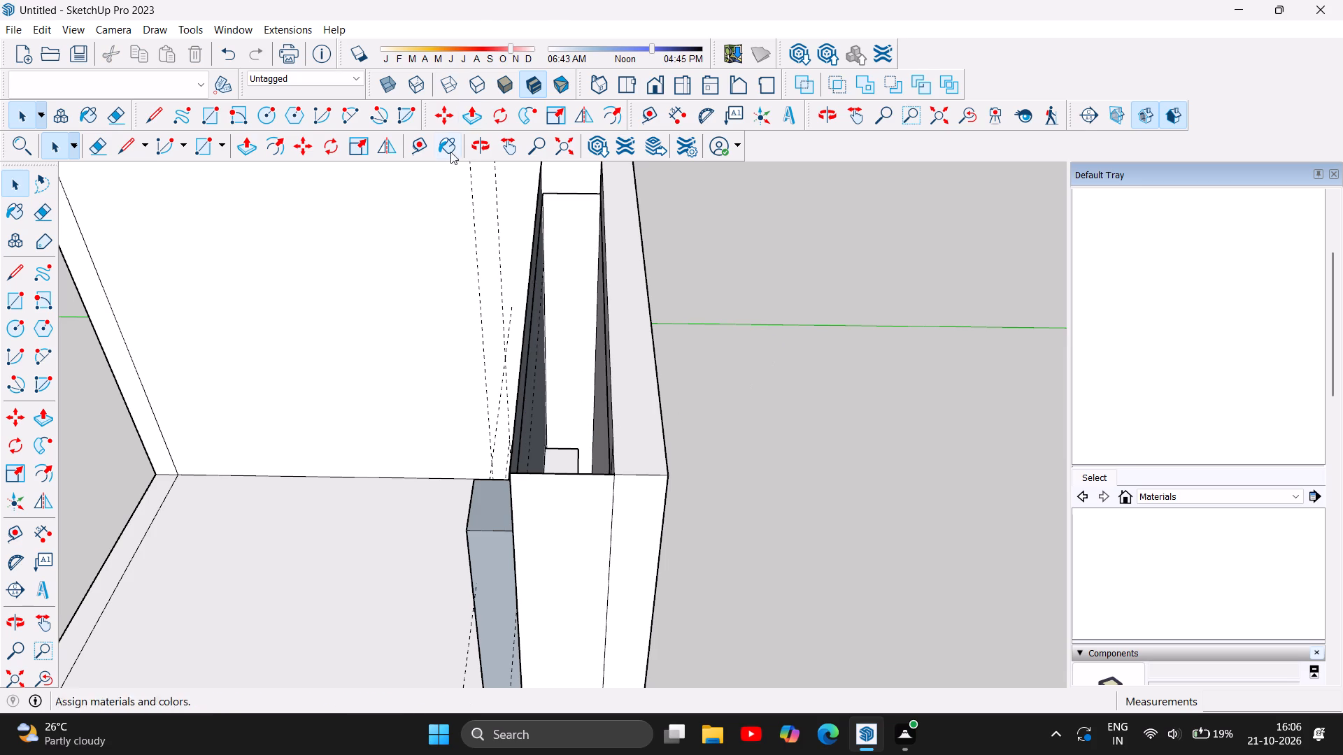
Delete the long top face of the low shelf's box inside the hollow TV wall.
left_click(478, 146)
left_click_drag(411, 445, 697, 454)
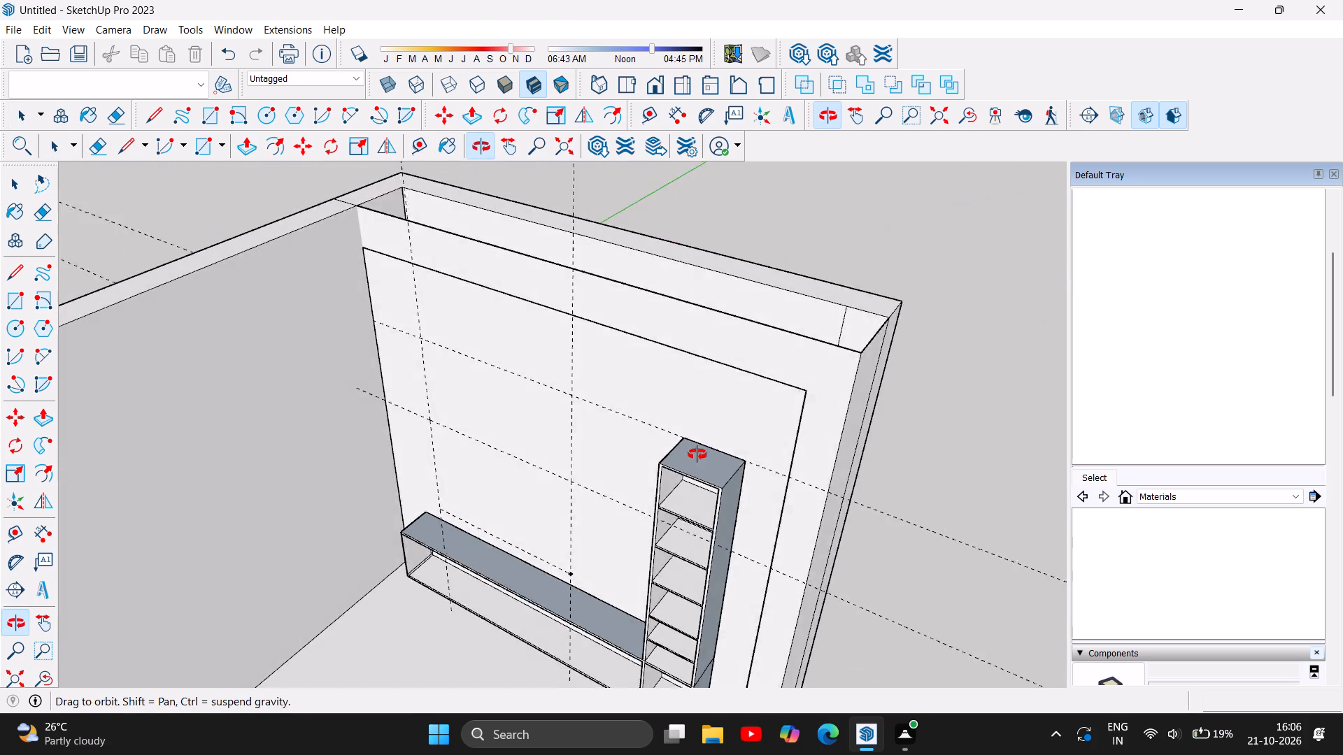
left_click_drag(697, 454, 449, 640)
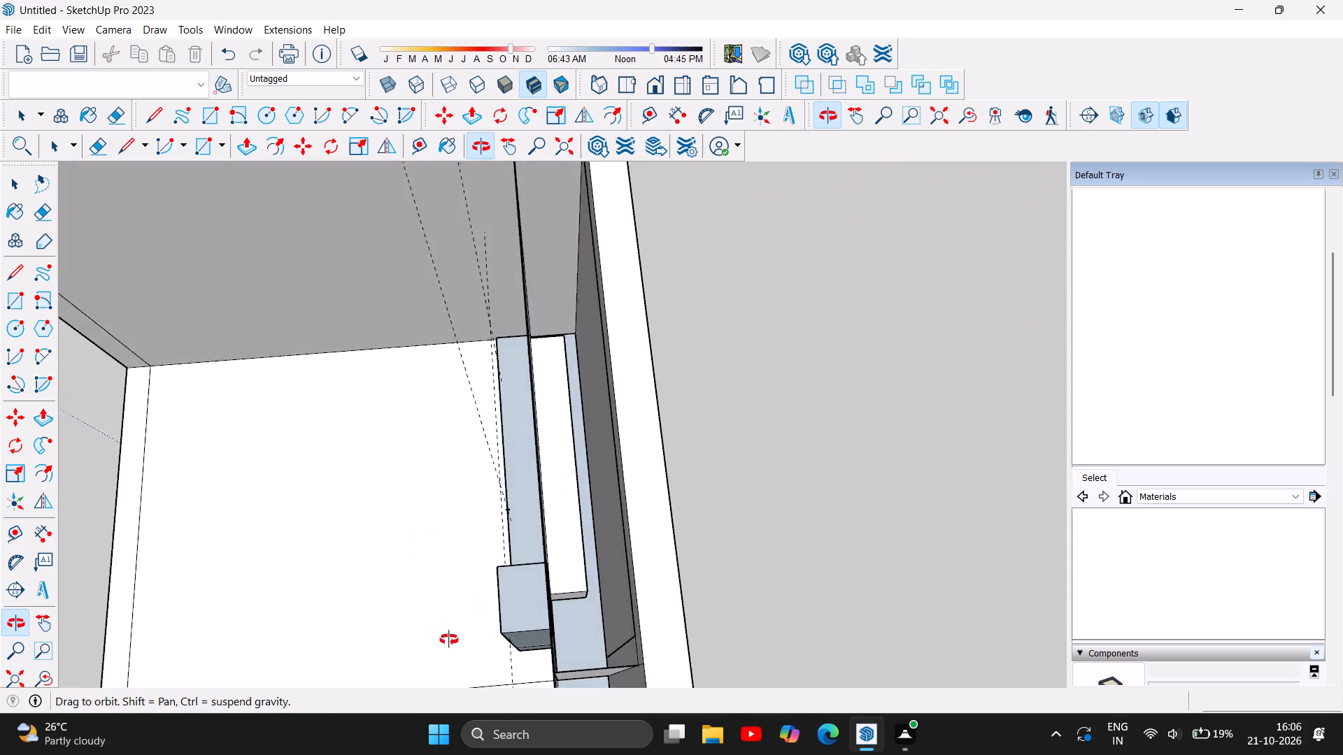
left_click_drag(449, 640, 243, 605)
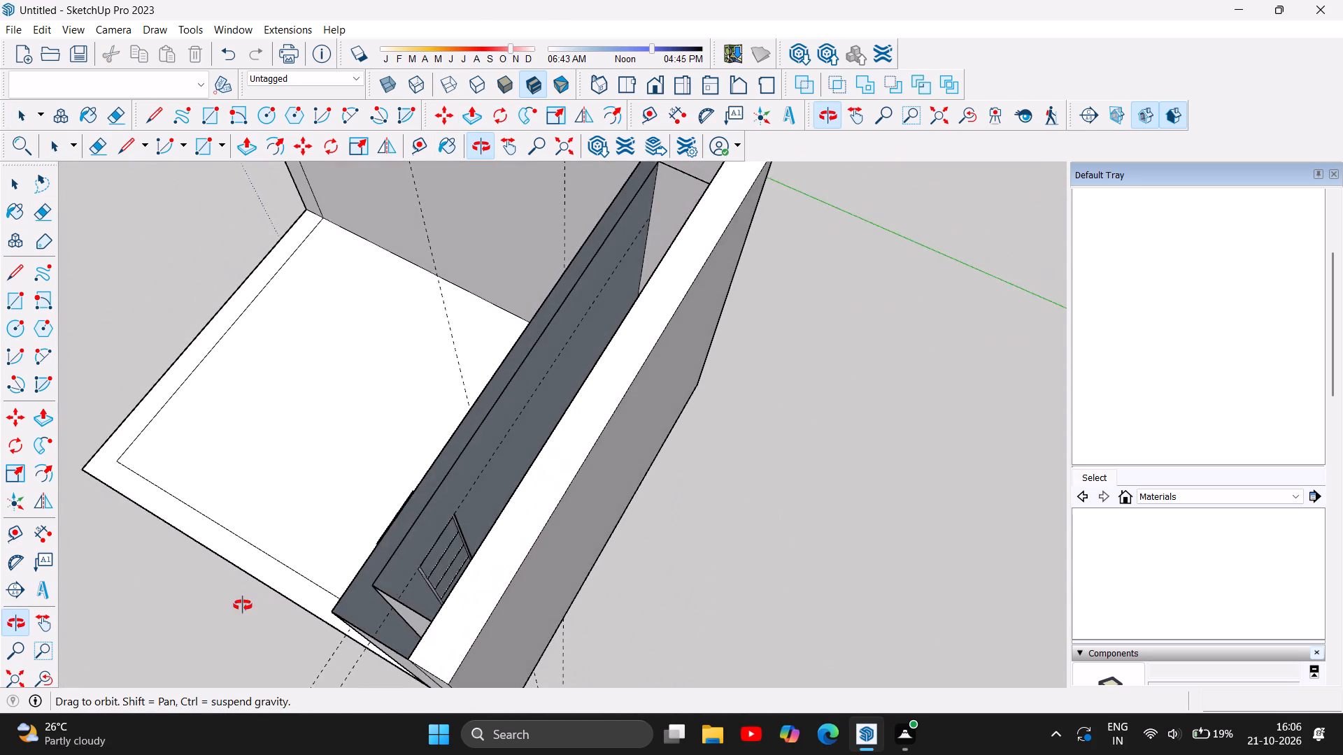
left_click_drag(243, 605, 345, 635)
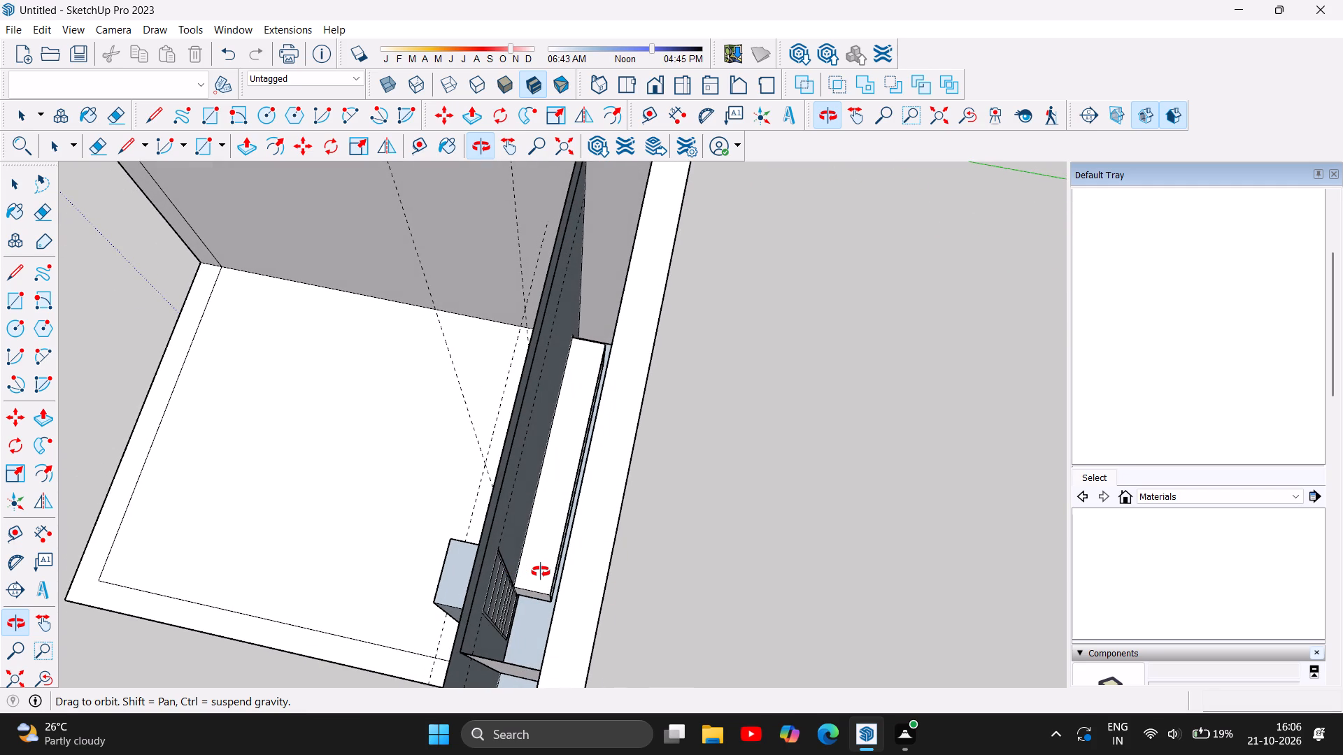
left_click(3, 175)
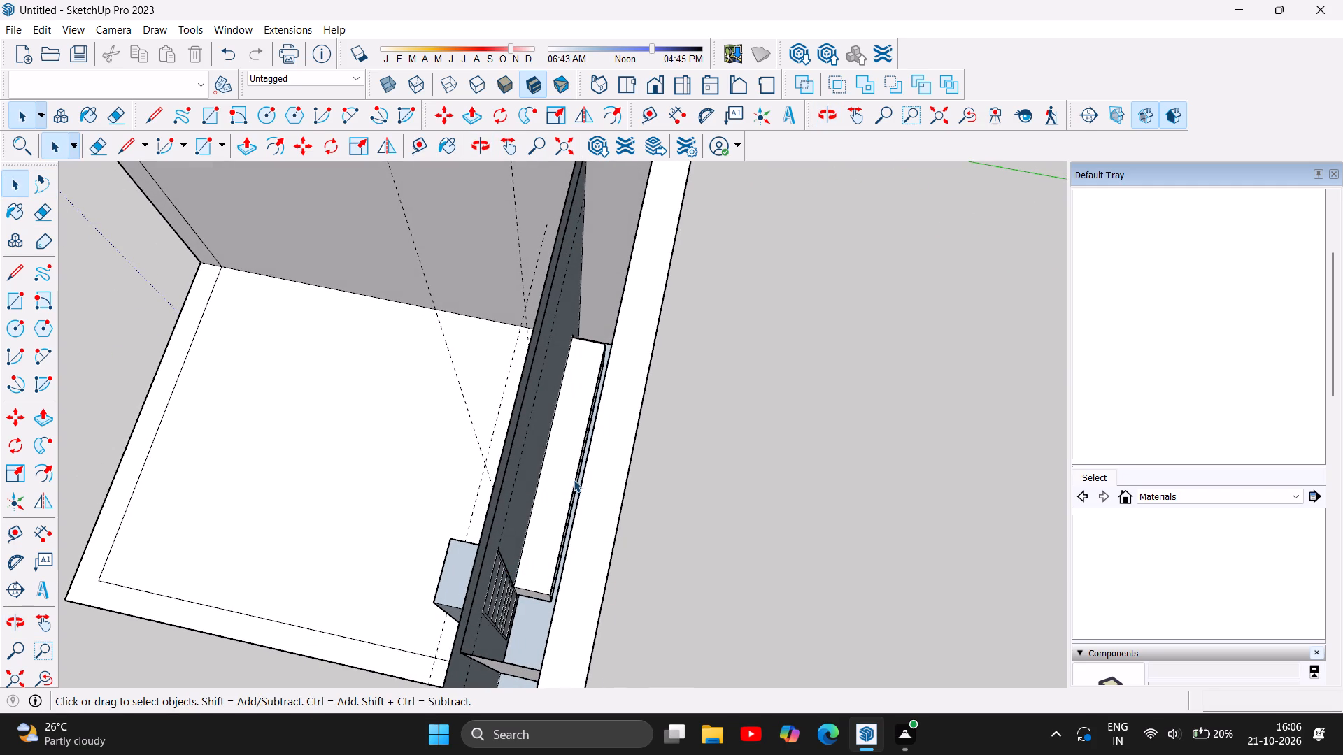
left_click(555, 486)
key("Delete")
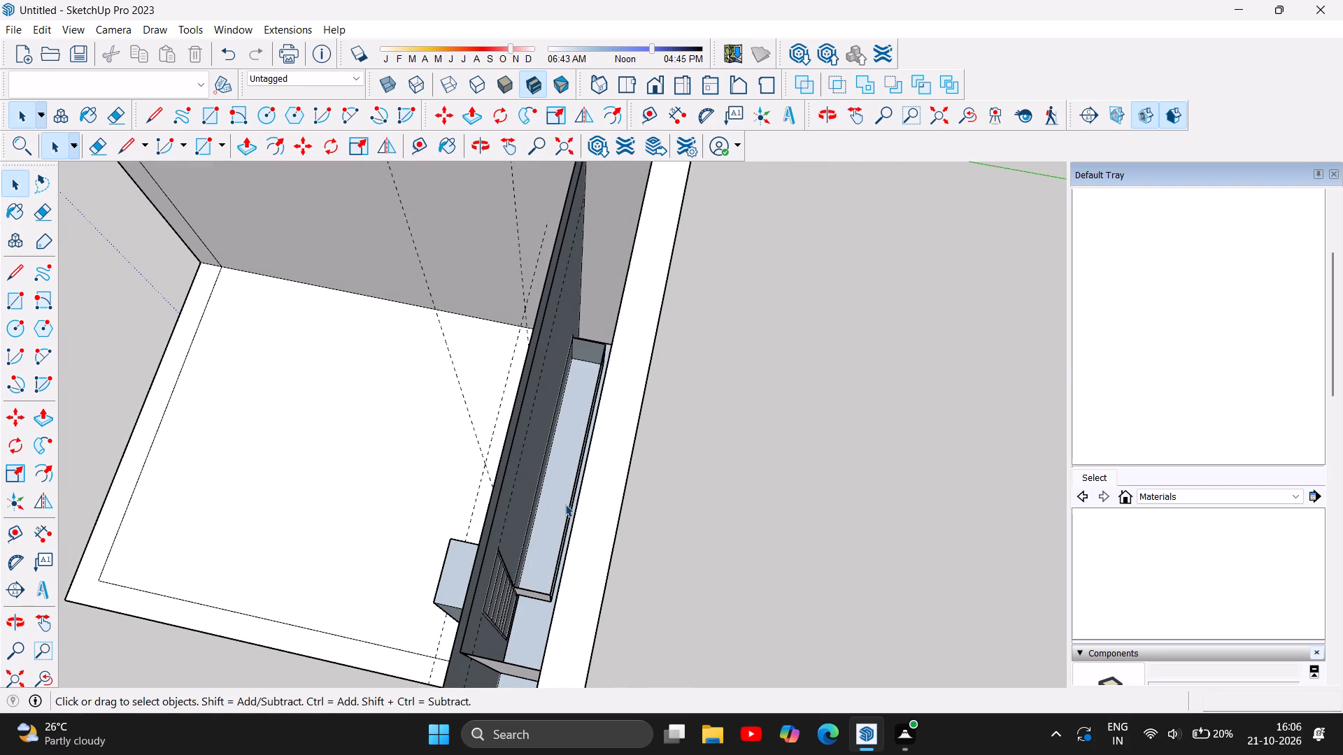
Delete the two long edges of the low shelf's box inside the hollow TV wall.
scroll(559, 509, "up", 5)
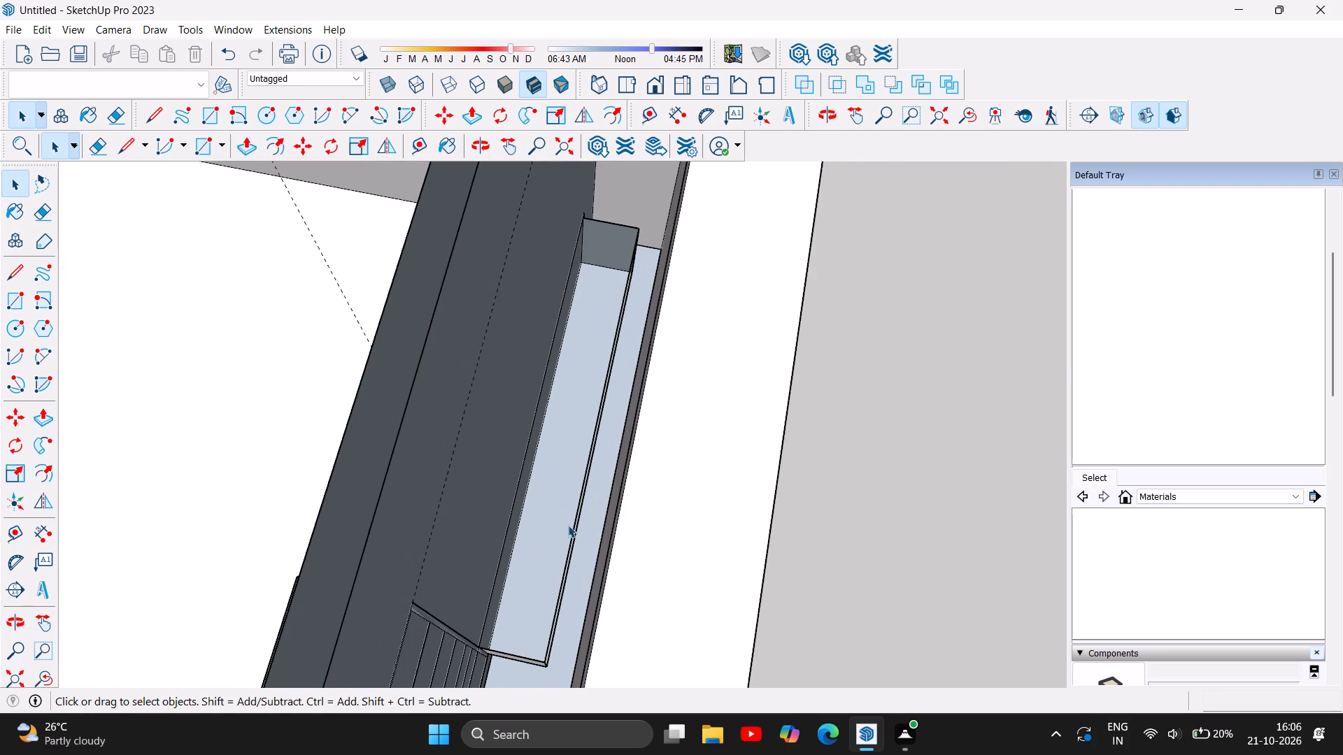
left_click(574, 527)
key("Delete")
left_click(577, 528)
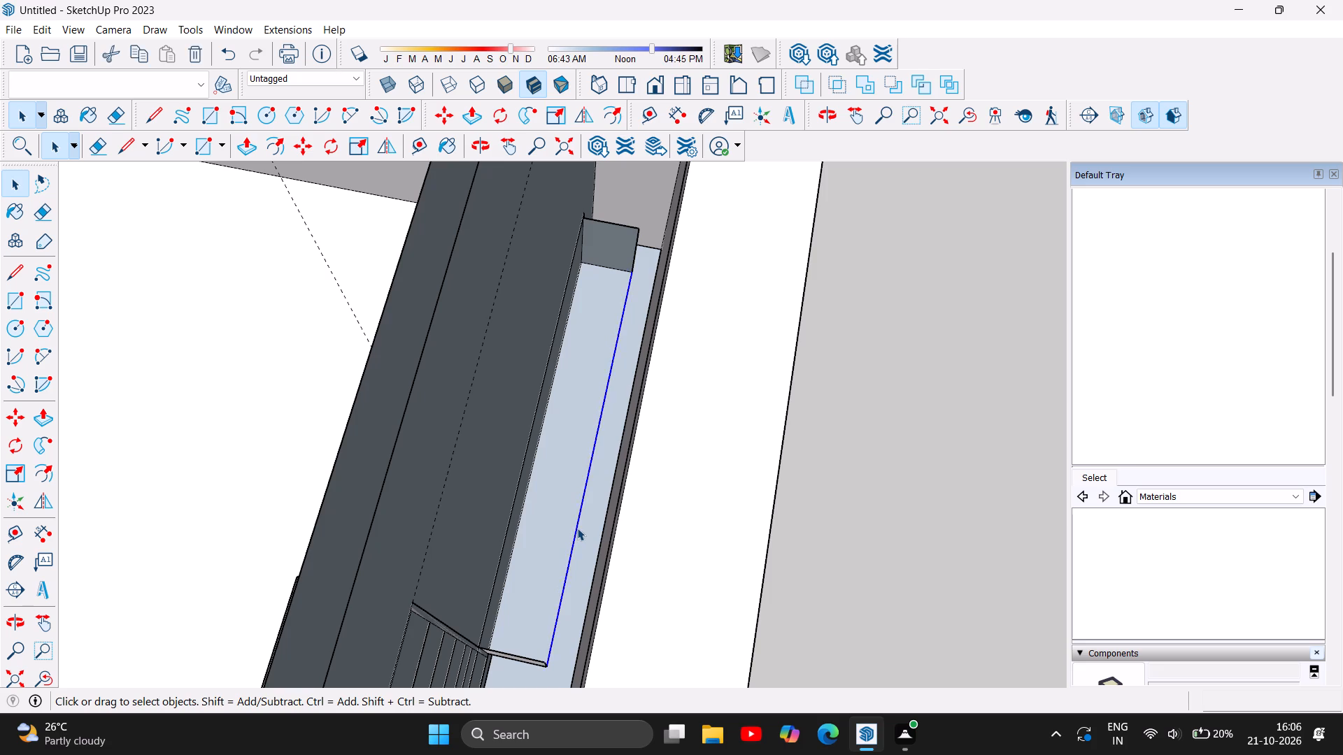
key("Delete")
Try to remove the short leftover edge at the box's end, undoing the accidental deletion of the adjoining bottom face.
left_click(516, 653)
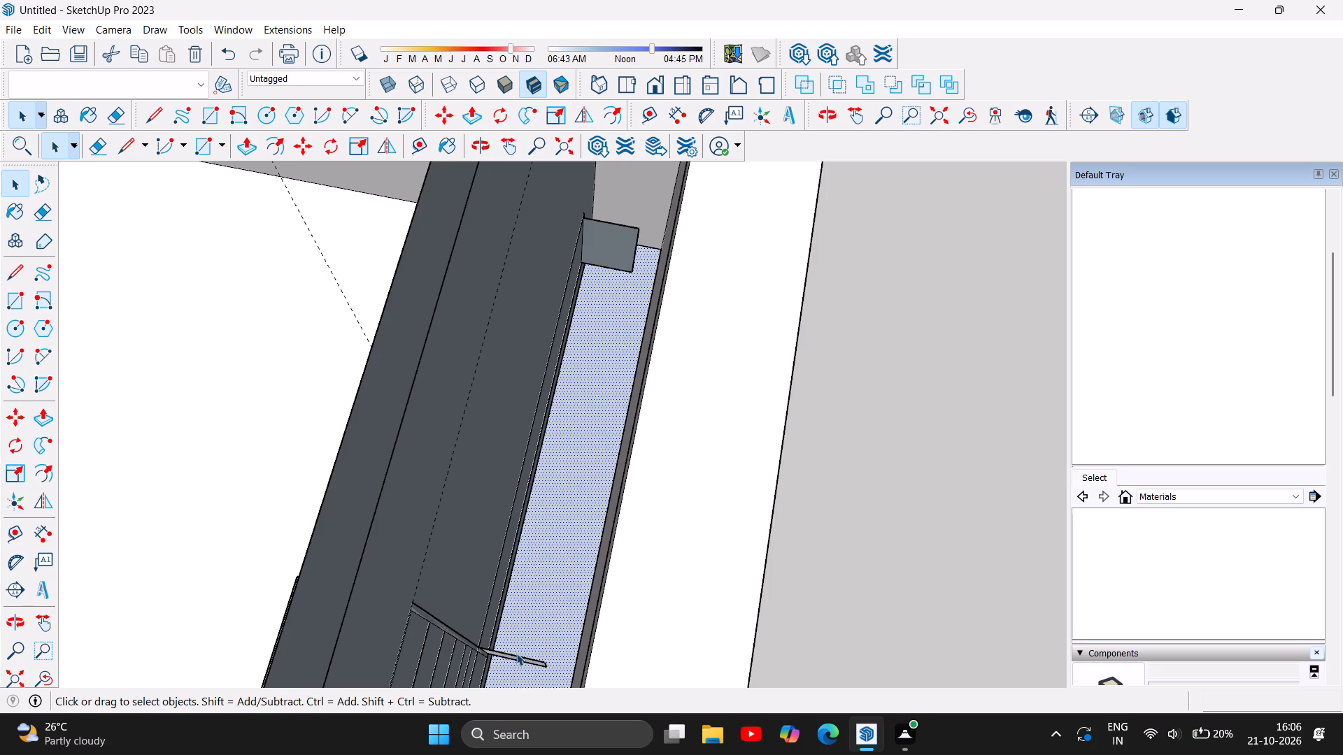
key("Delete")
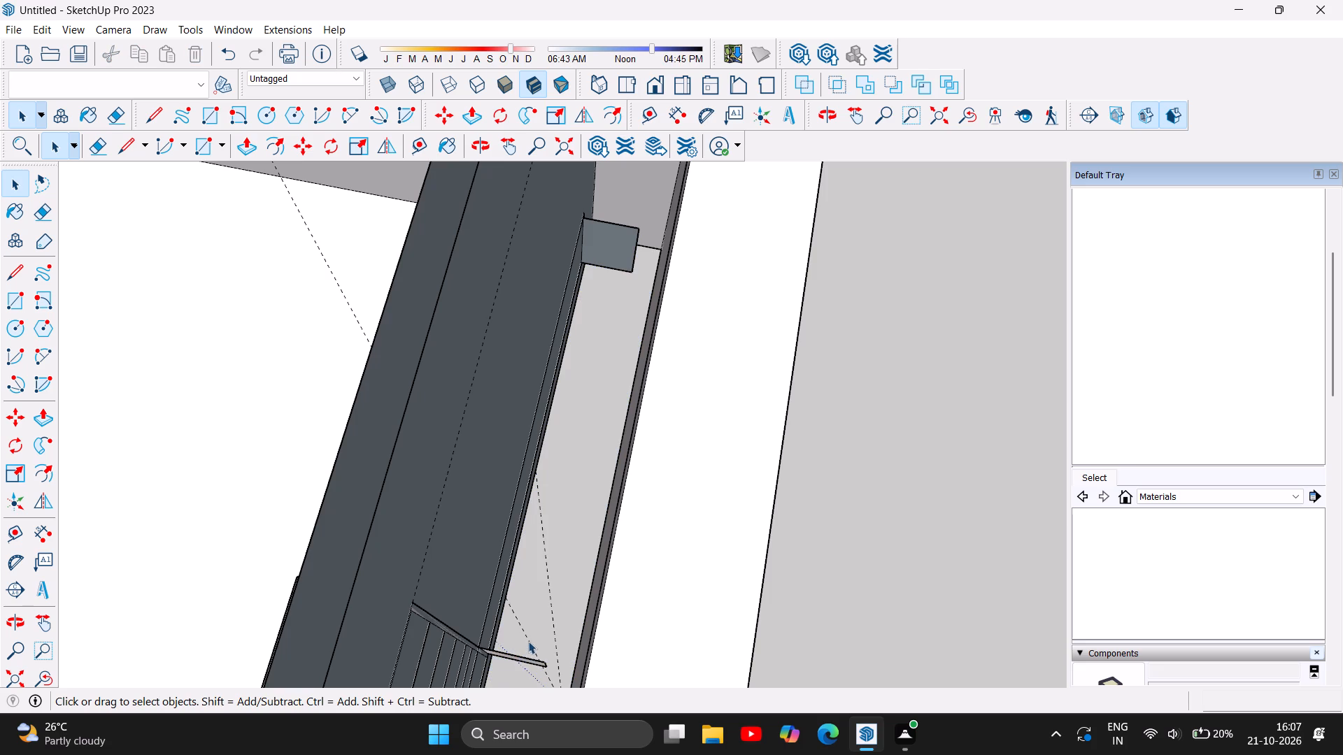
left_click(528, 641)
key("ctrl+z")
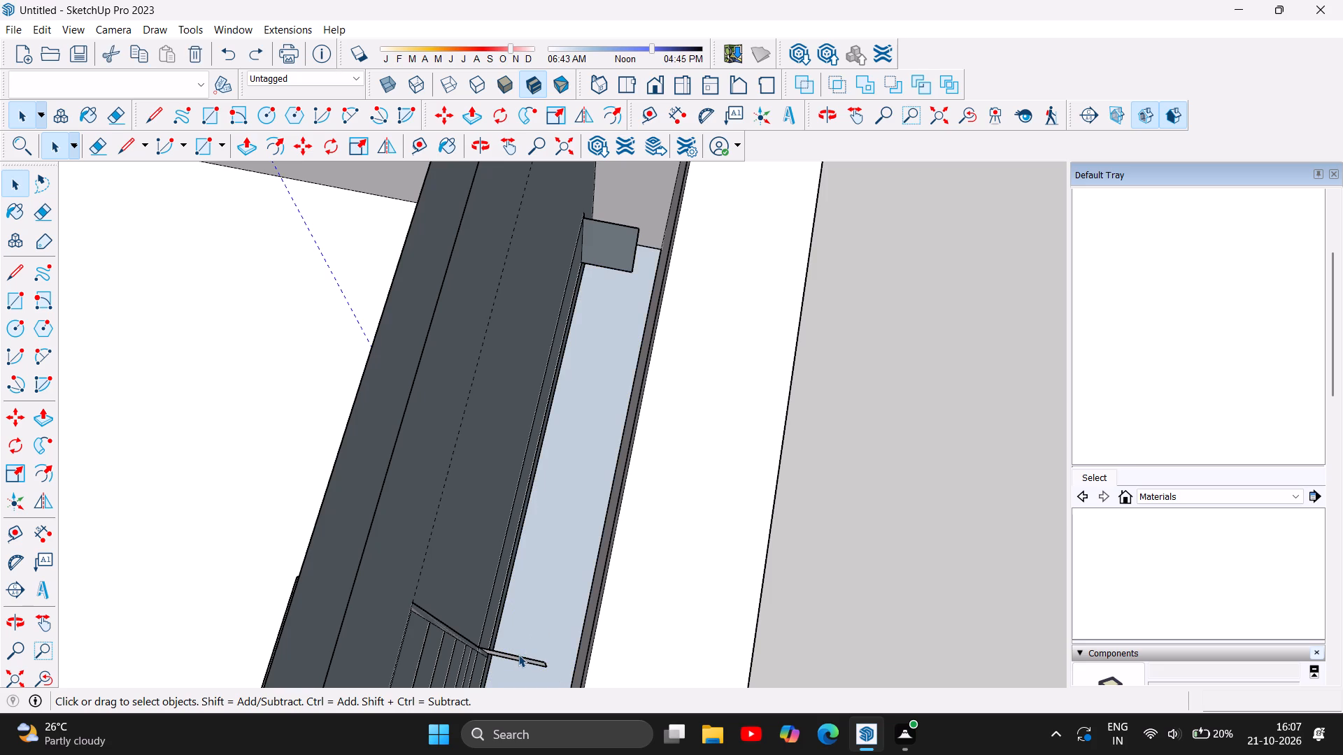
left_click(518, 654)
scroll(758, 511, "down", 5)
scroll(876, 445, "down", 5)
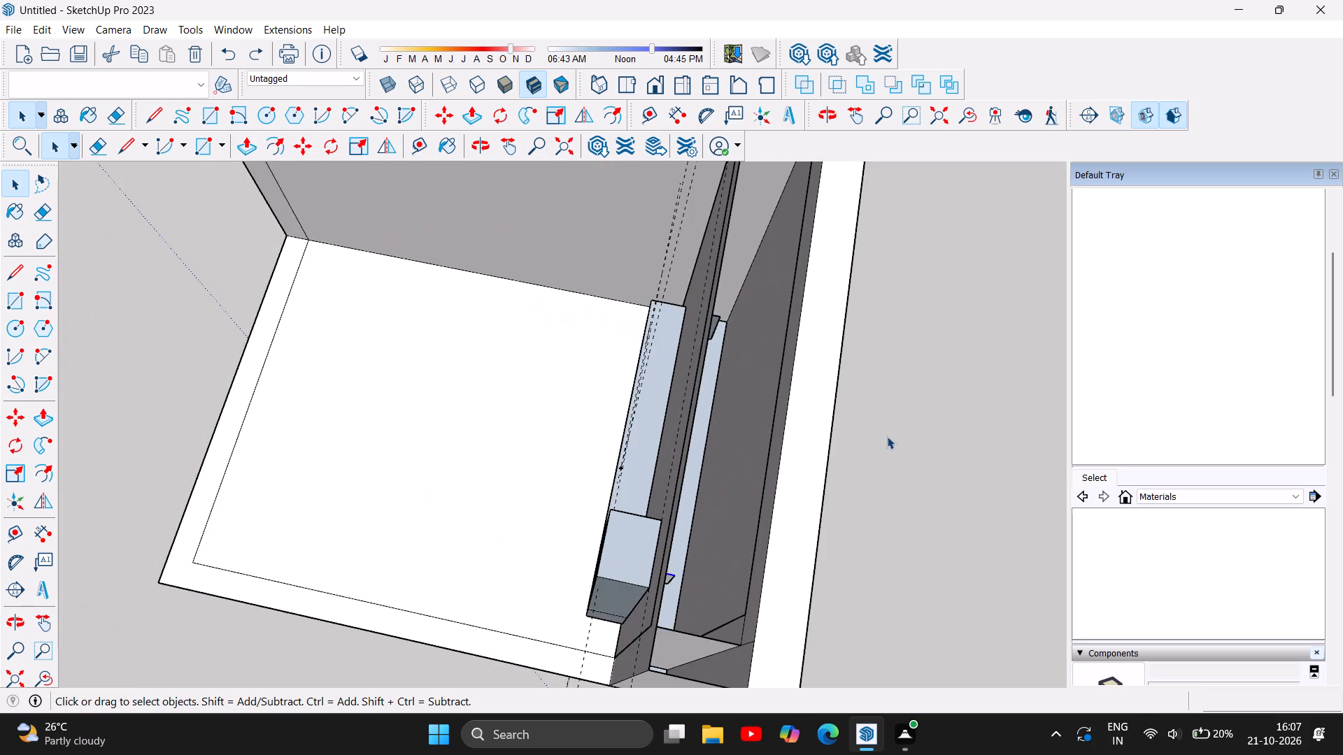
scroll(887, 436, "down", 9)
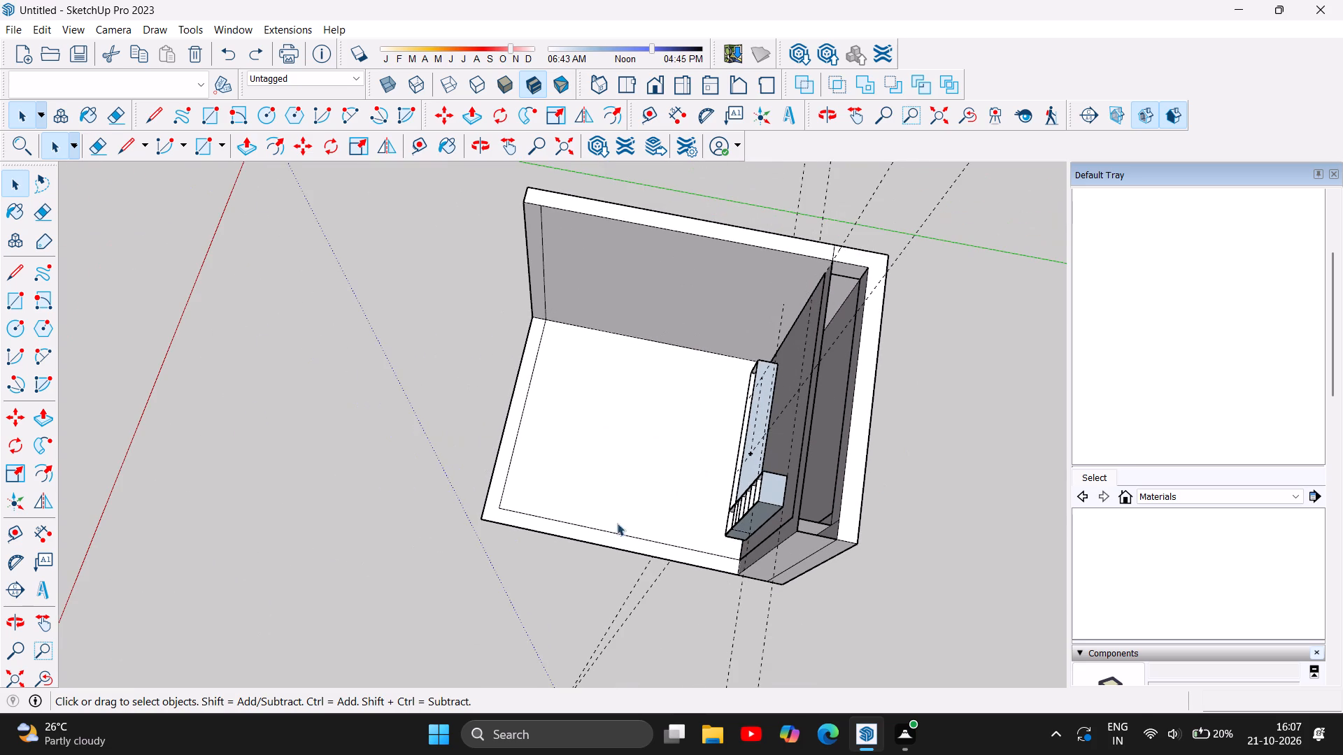
Undo the face and edge deletions inside the TV wall and the horizontal guide level with the tall shelf's top.
key("ctrl+z")
key("ctrl+z")
key("ctrl+z")
key("ctrl+z")
key("ctrl+z")
key("ctrl+z")
key("ctrl+z")
key("ctrl+z")
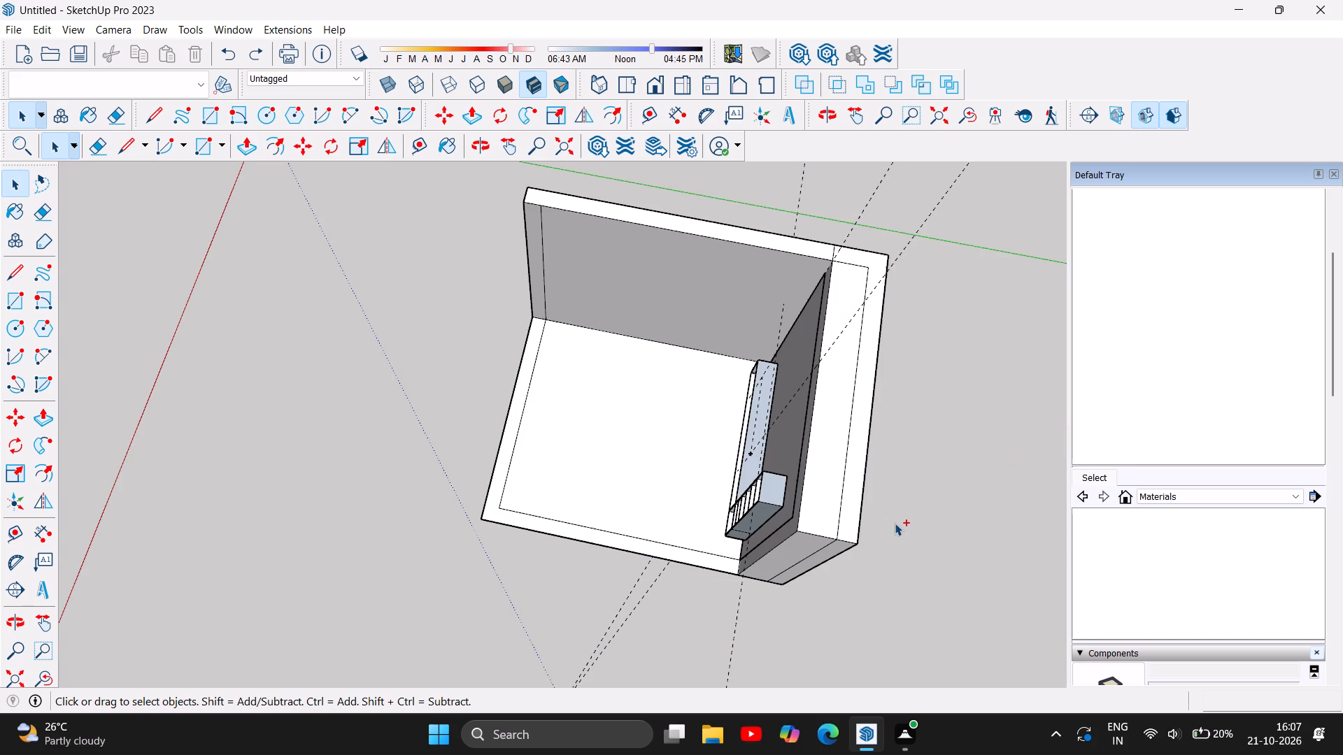
Raise the room's inner floor face by 1" with Push/Pull.
left_click(477, 138)
left_click_drag(474, 377, 907, 150)
left_click_drag(586, 591, 674, 389)
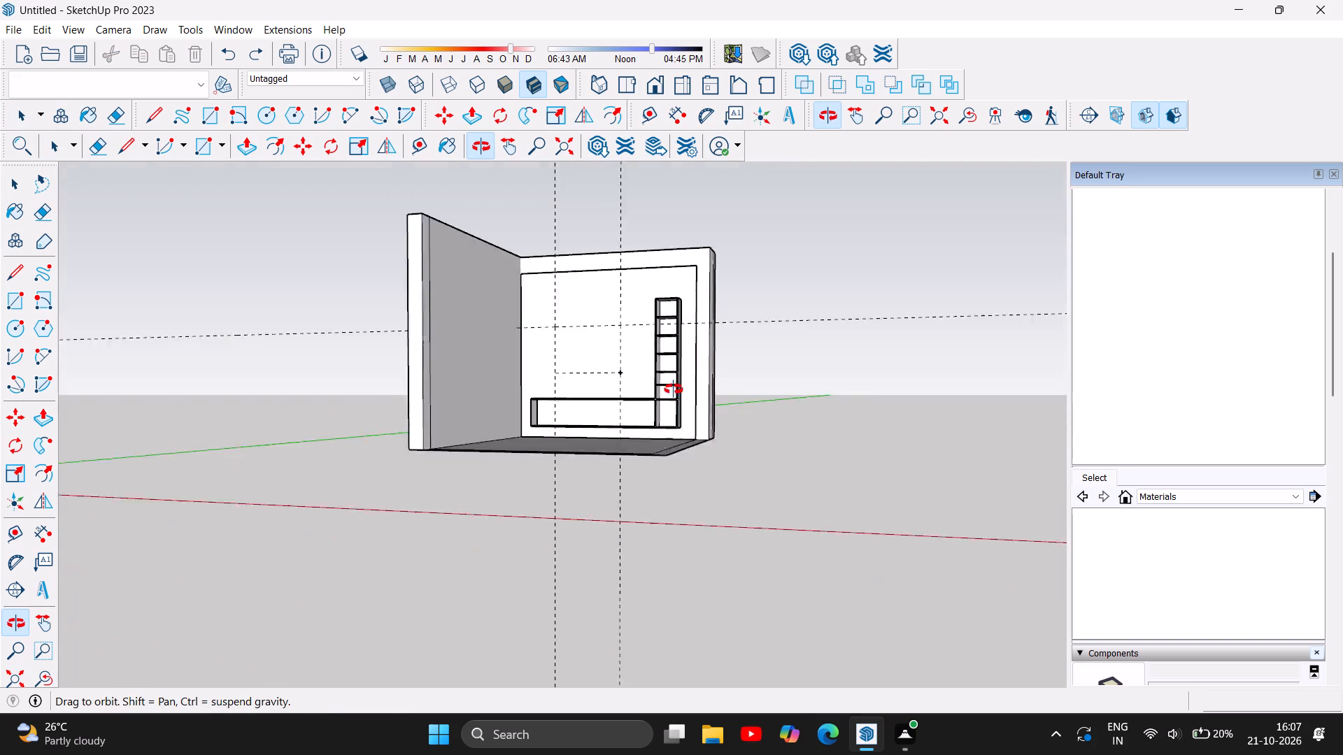
left_click_drag(674, 389, 642, 618)
scroll(547, 457, "up", 5)
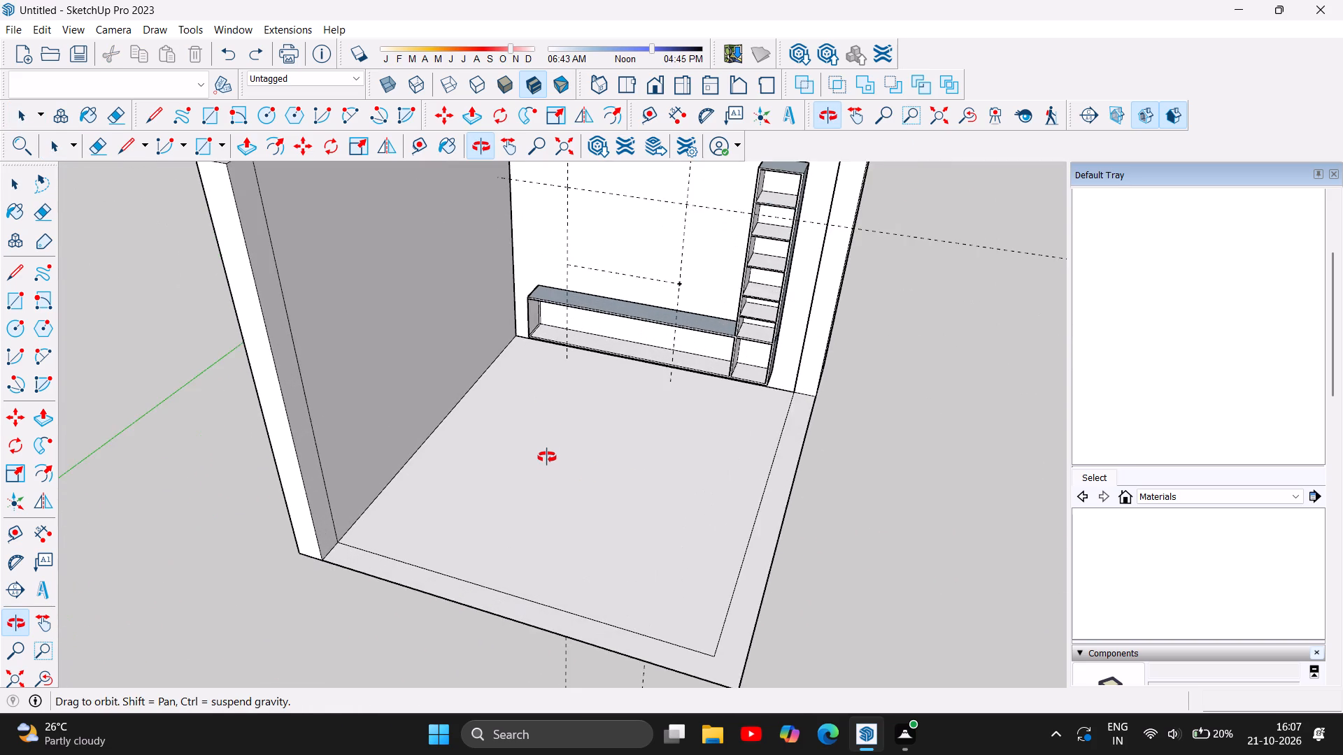
scroll(568, 483, "up", 4)
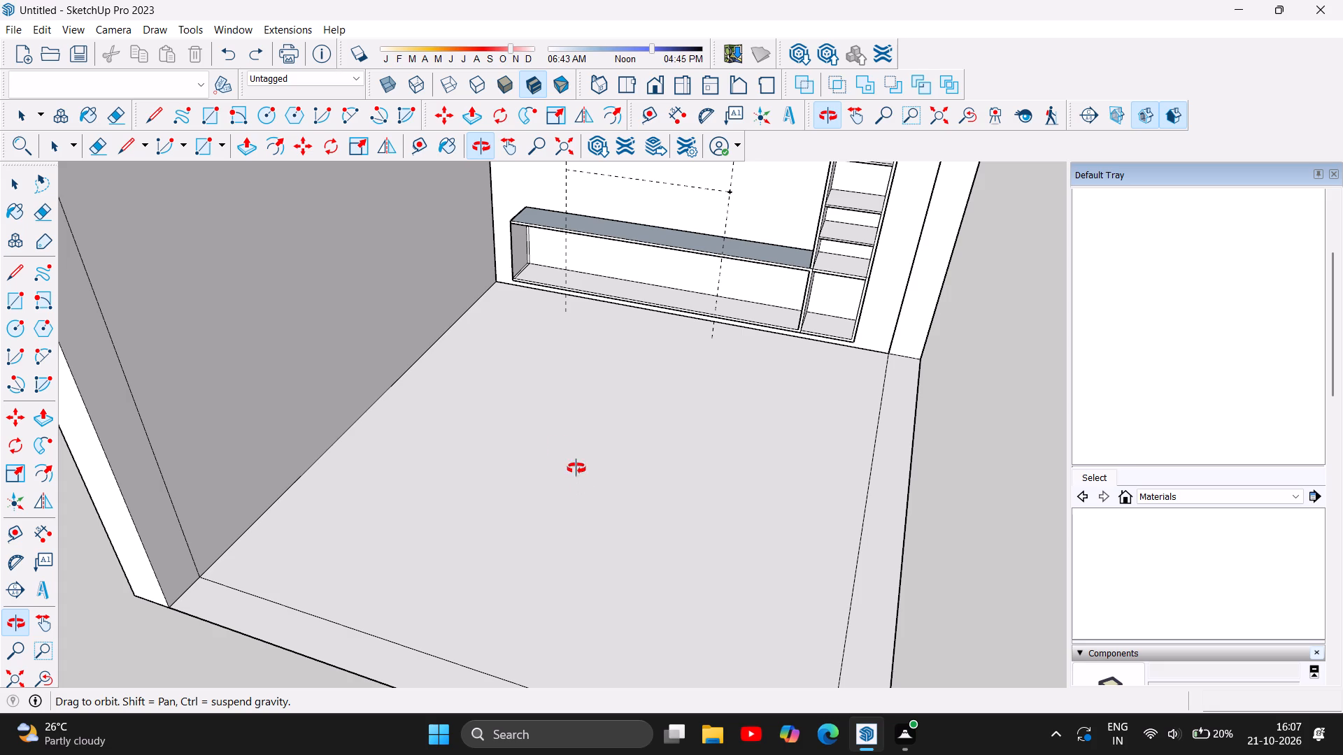
left_click(246, 142)
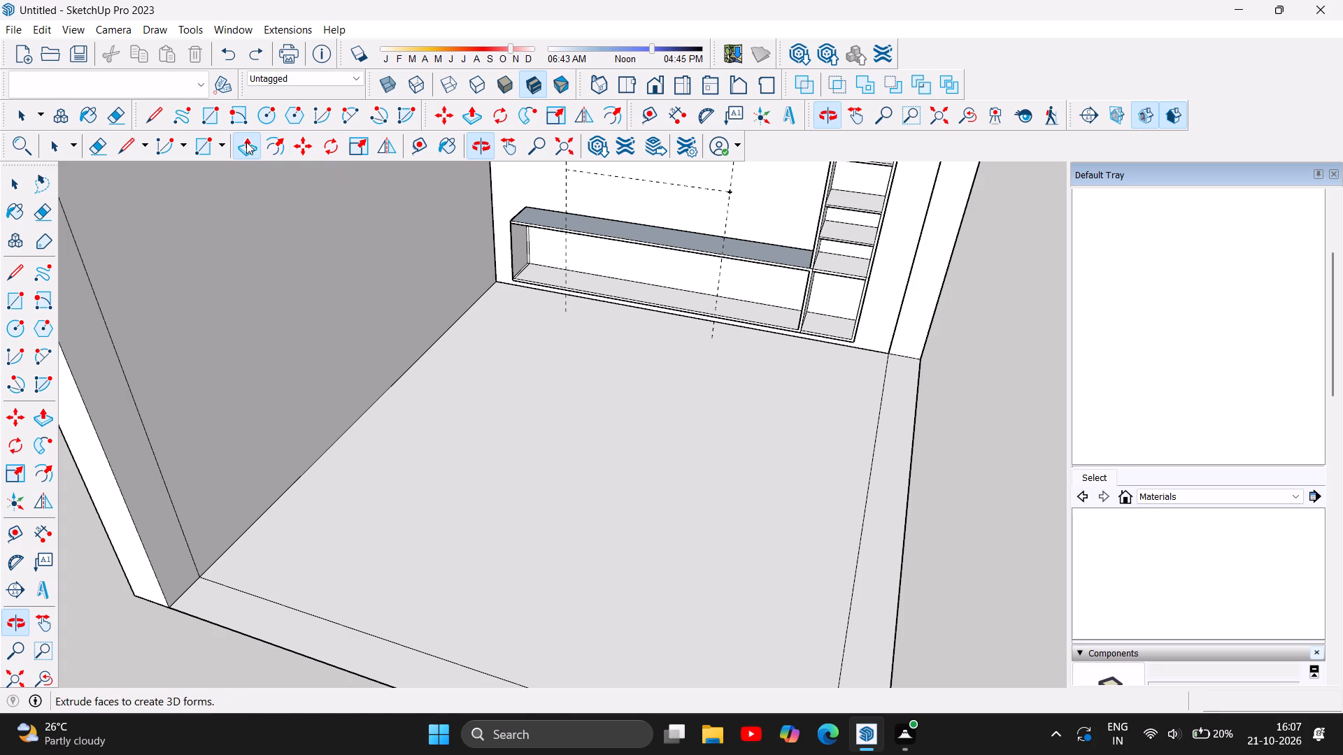
left_click(623, 556)
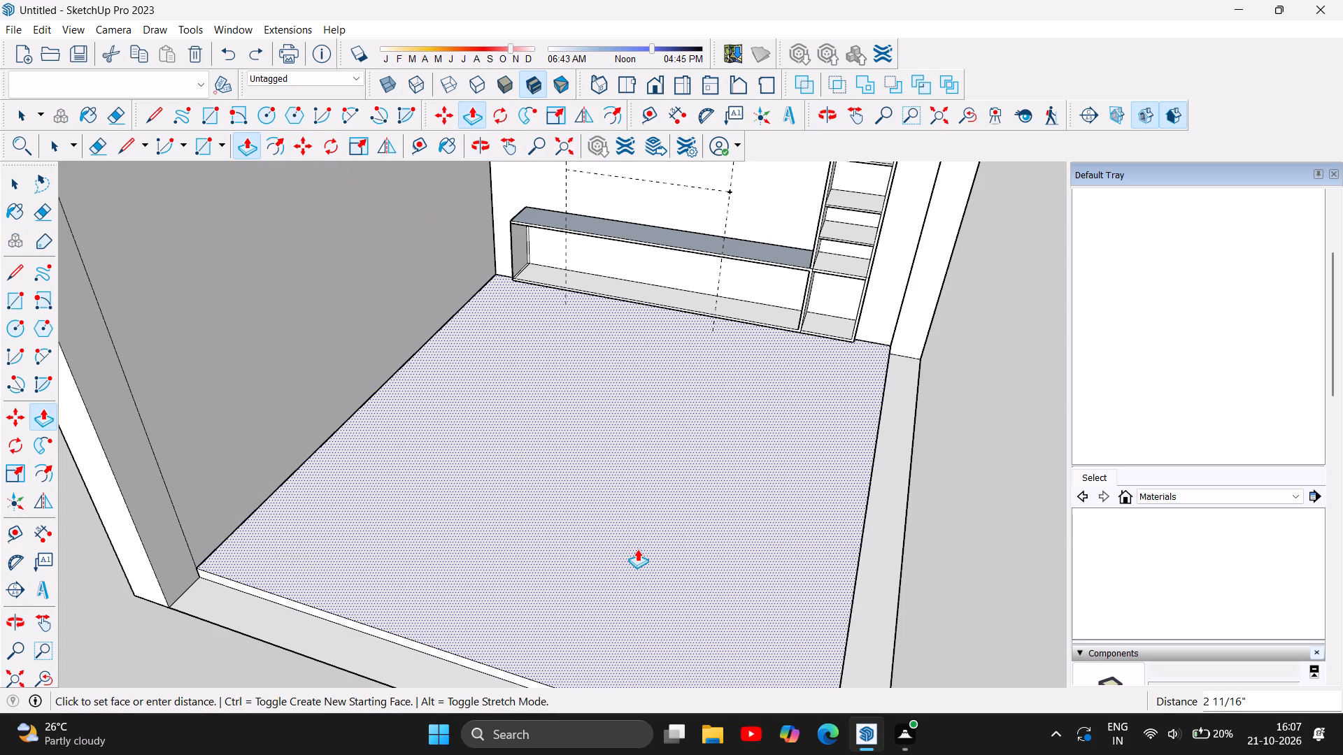
key("1")
key("Return")
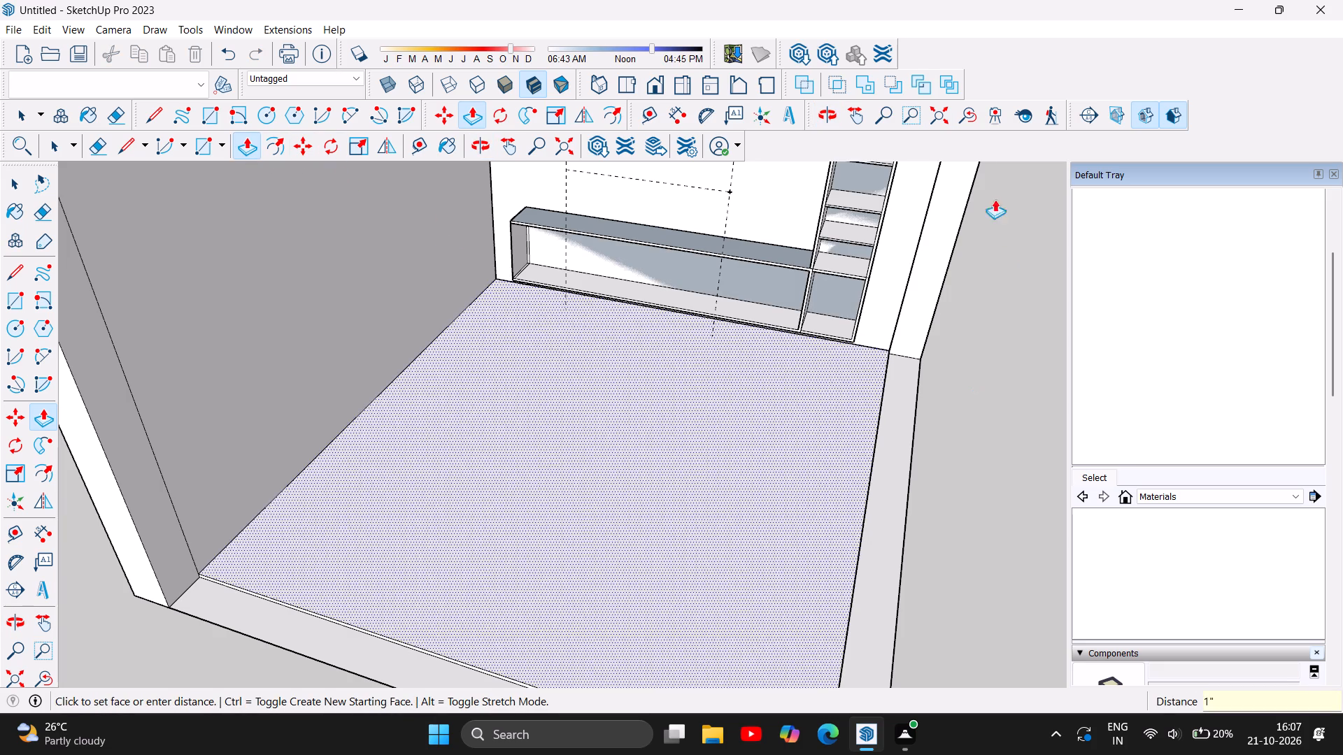
Examine the raised floor, the TV wall and the shelving units from below, from above and from the front.
left_click(489, 148)
left_click_drag(596, 359, 639, 343)
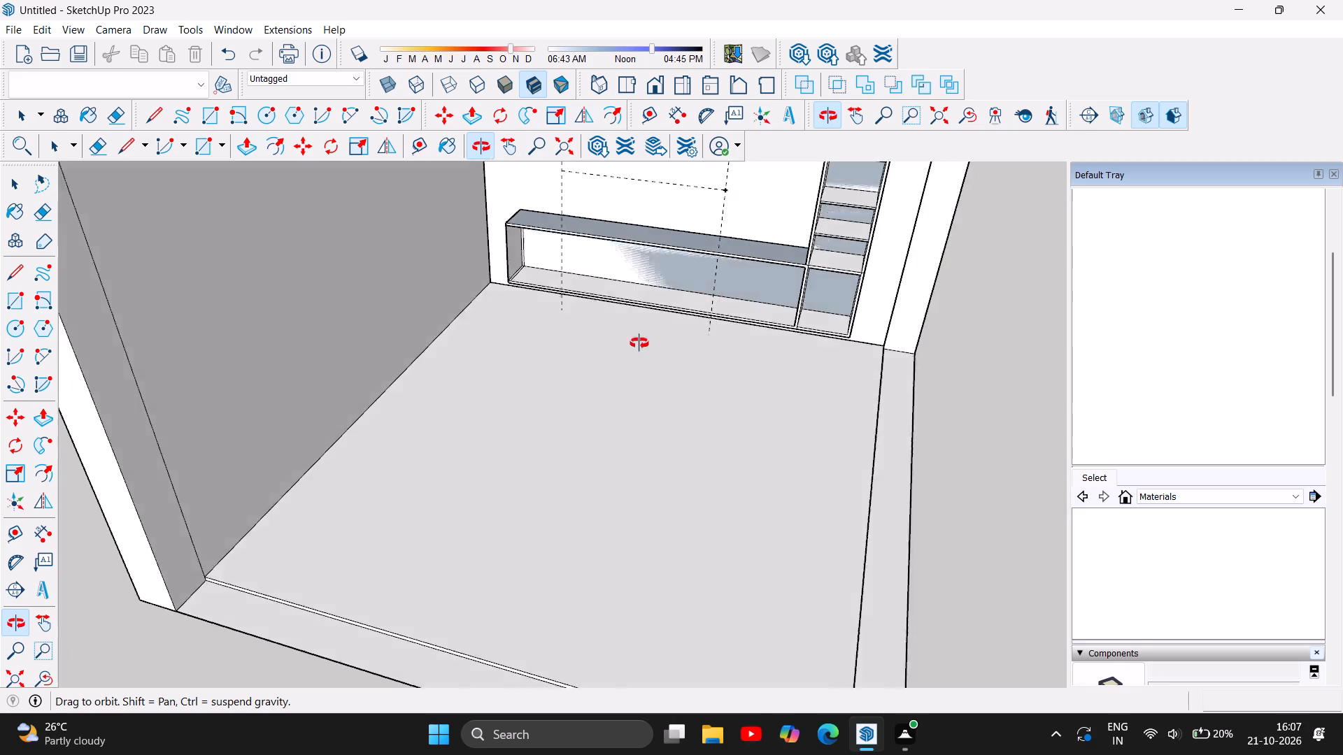
left_click_drag(639, 343, 318, 177)
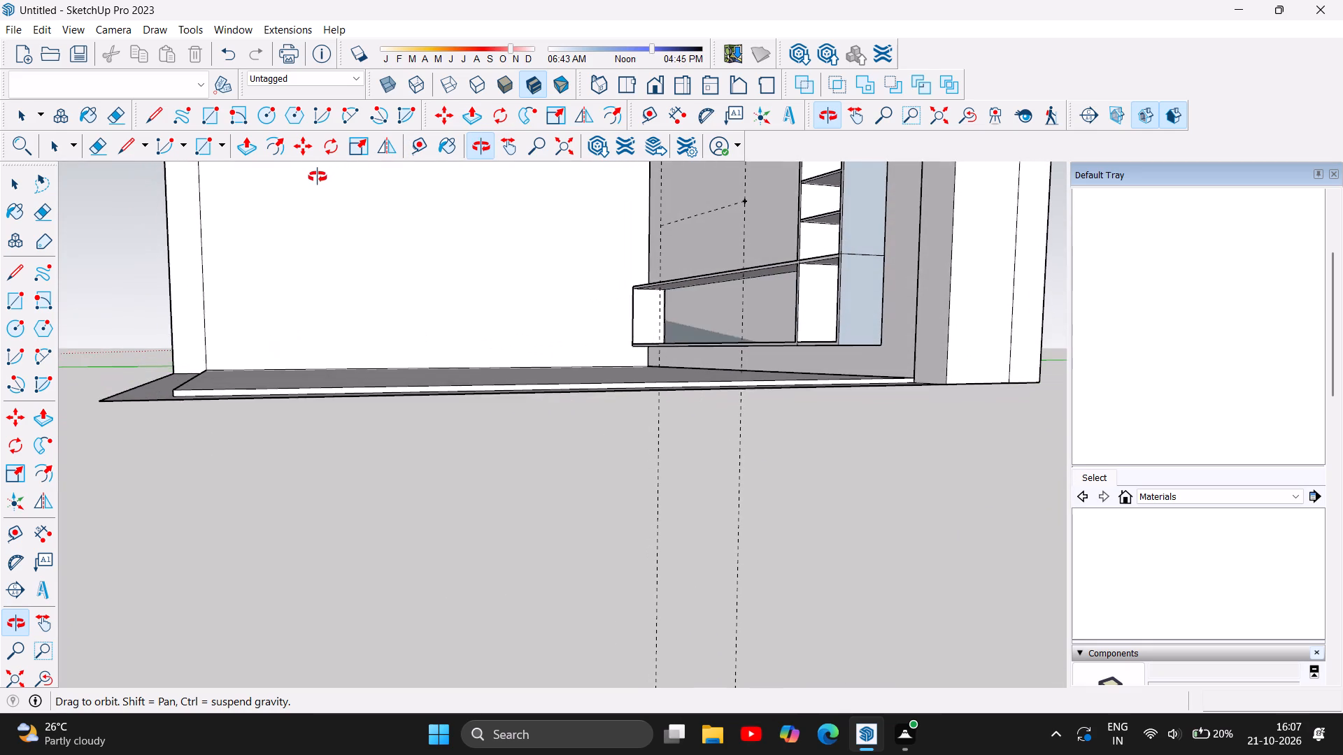
left_click_drag(318, 177, 317, 178)
scroll(776, 273, "up", 4)
scroll(844, 329, "up", 5)
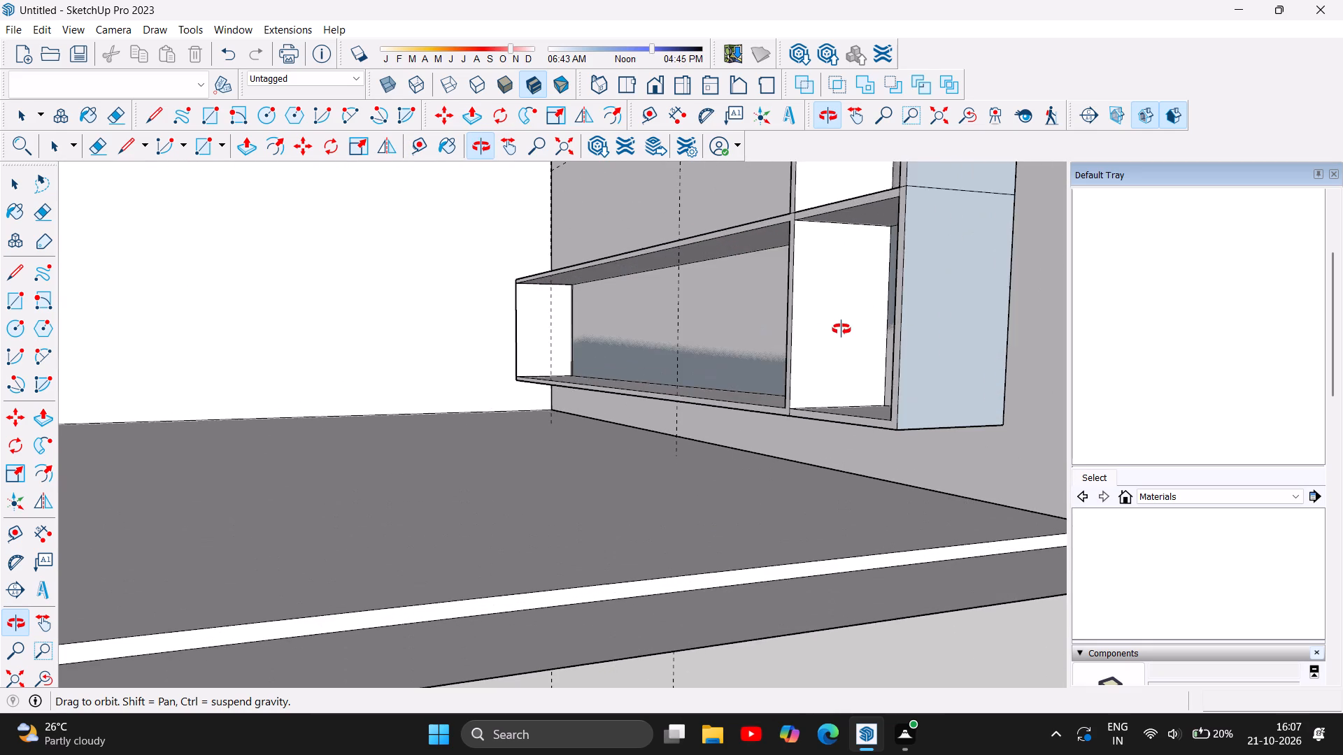
scroll(567, 401, "down", 12)
left_click_drag(661, 247, 623, 614)
left_click_drag(656, 276, 595, 364)
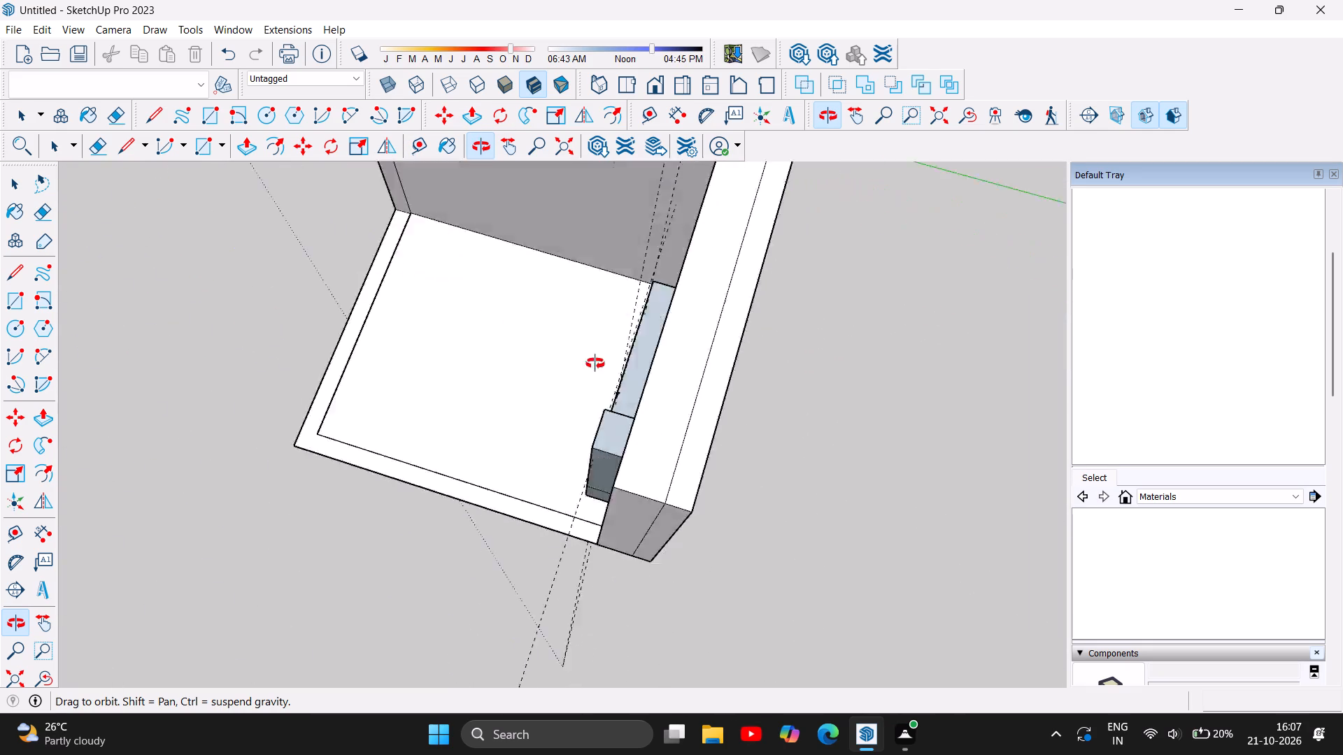
left_click_drag(595, 364, 1018, 209)
left_click_drag(359, 468, 478, 211)
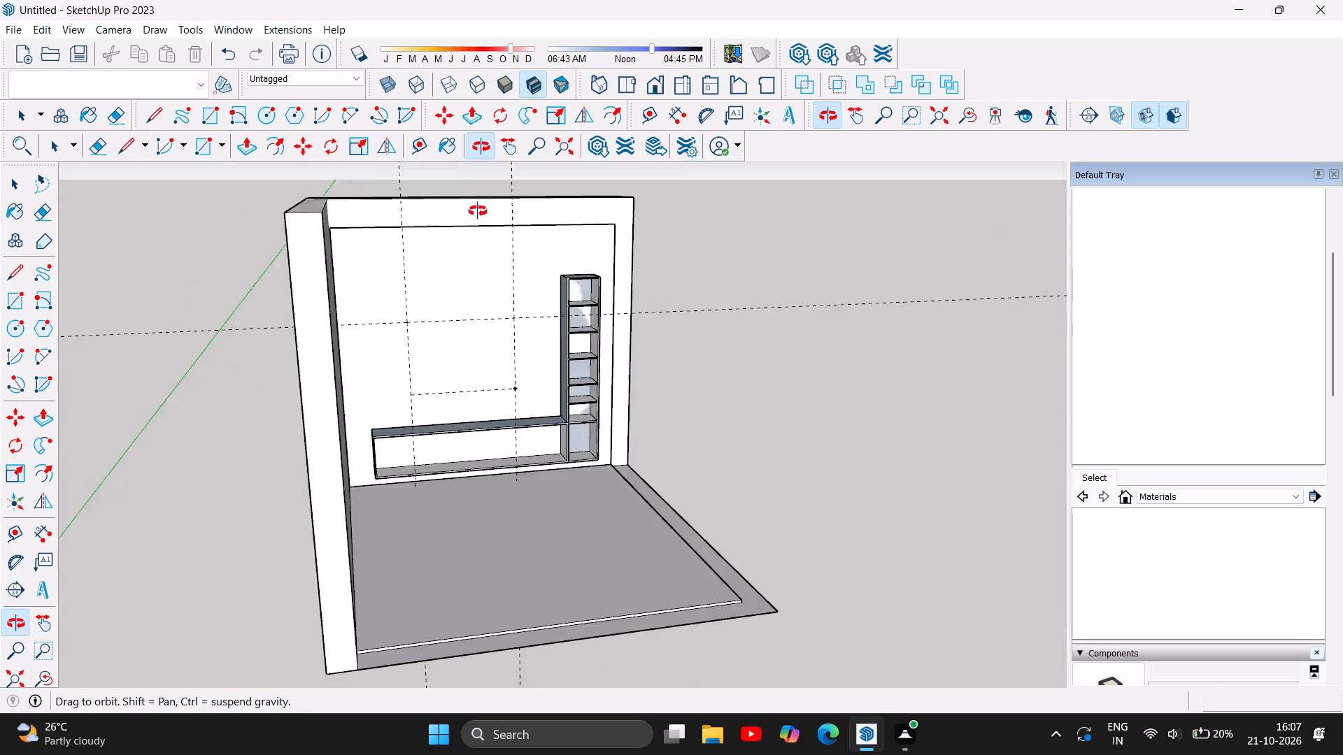
left_click_drag(478, 211, 477, 189)
scroll(590, 391, "up", 5)
scroll(533, 474, "up", 4)
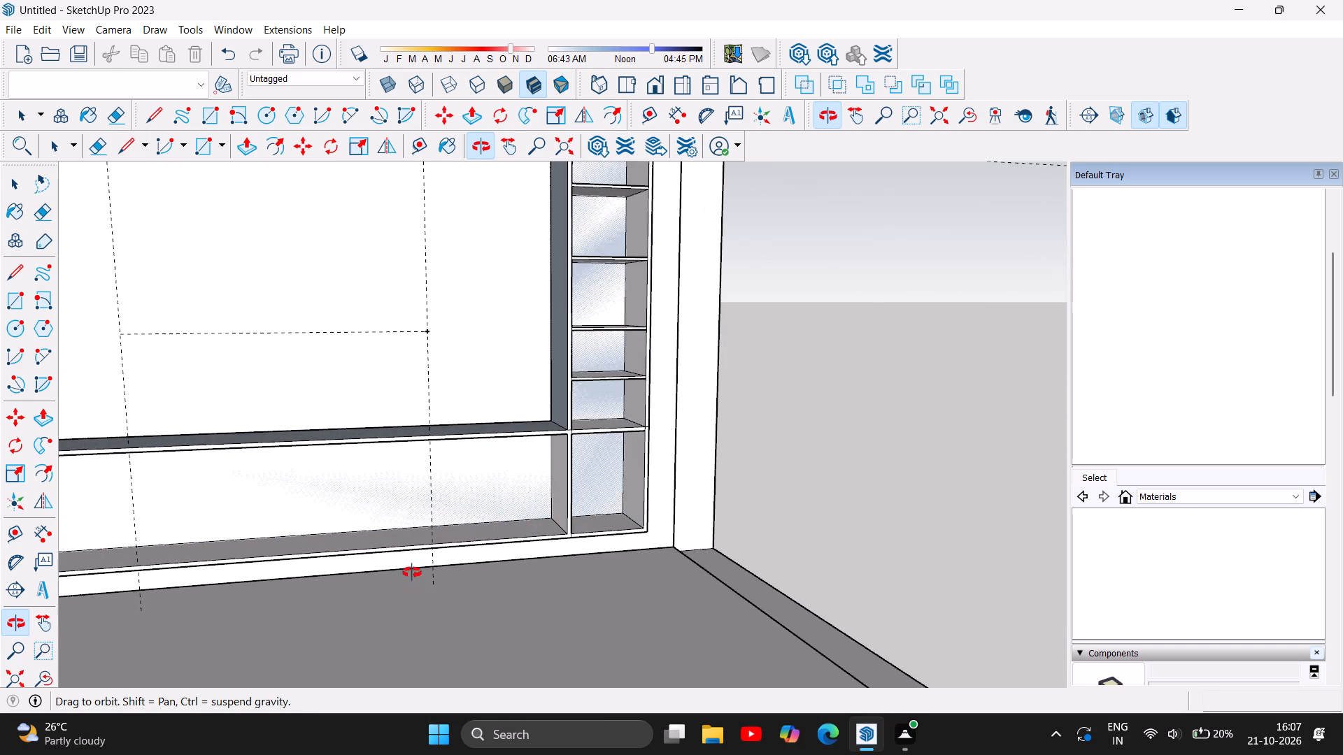
left_click_drag(412, 573, 352, 548)
scroll(618, 485, "down", 2)
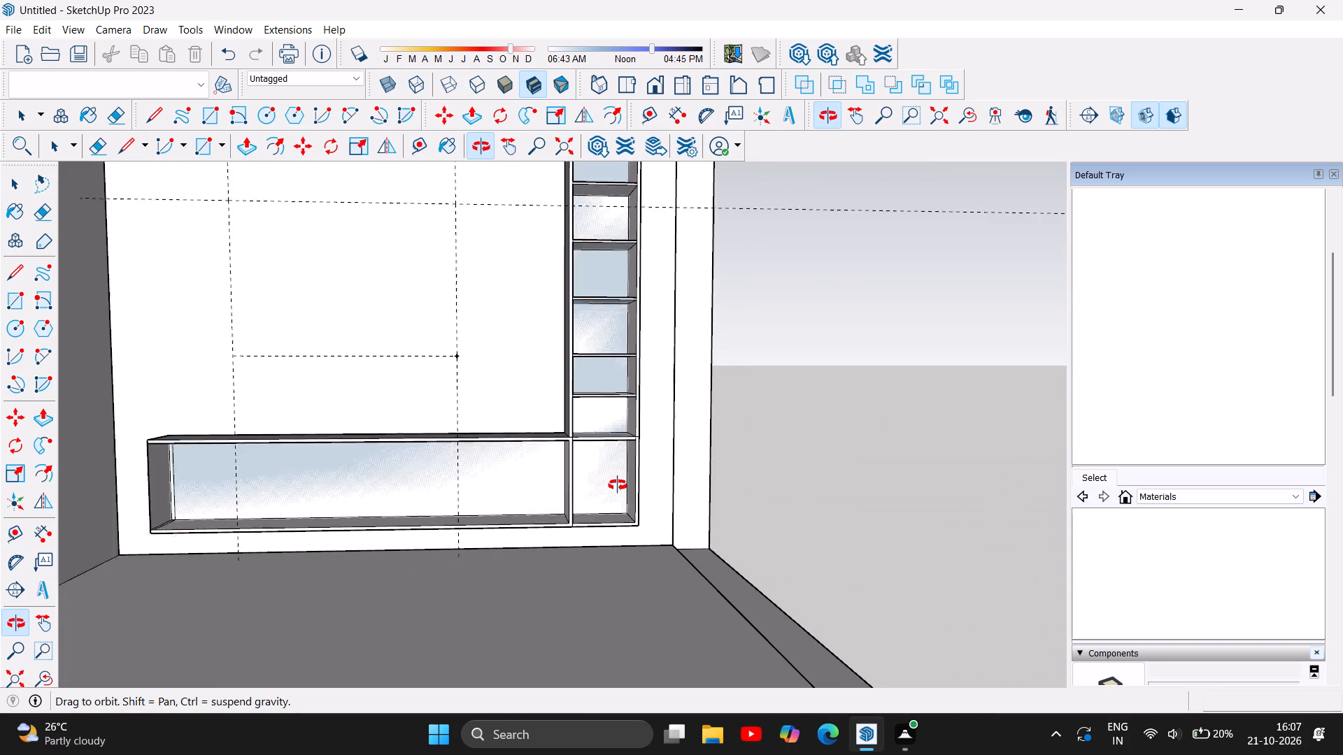
scroll(618, 485, "down", 5)
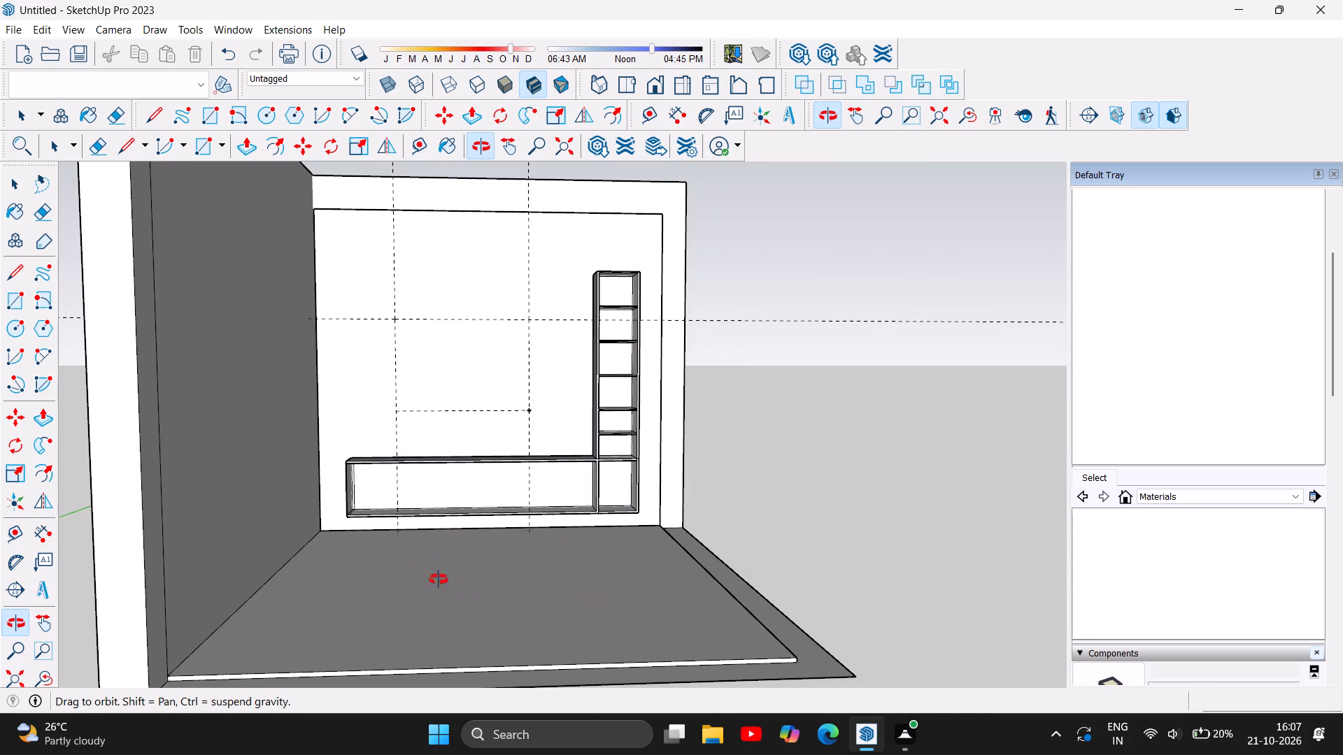
scroll(463, 381, "up", 2)
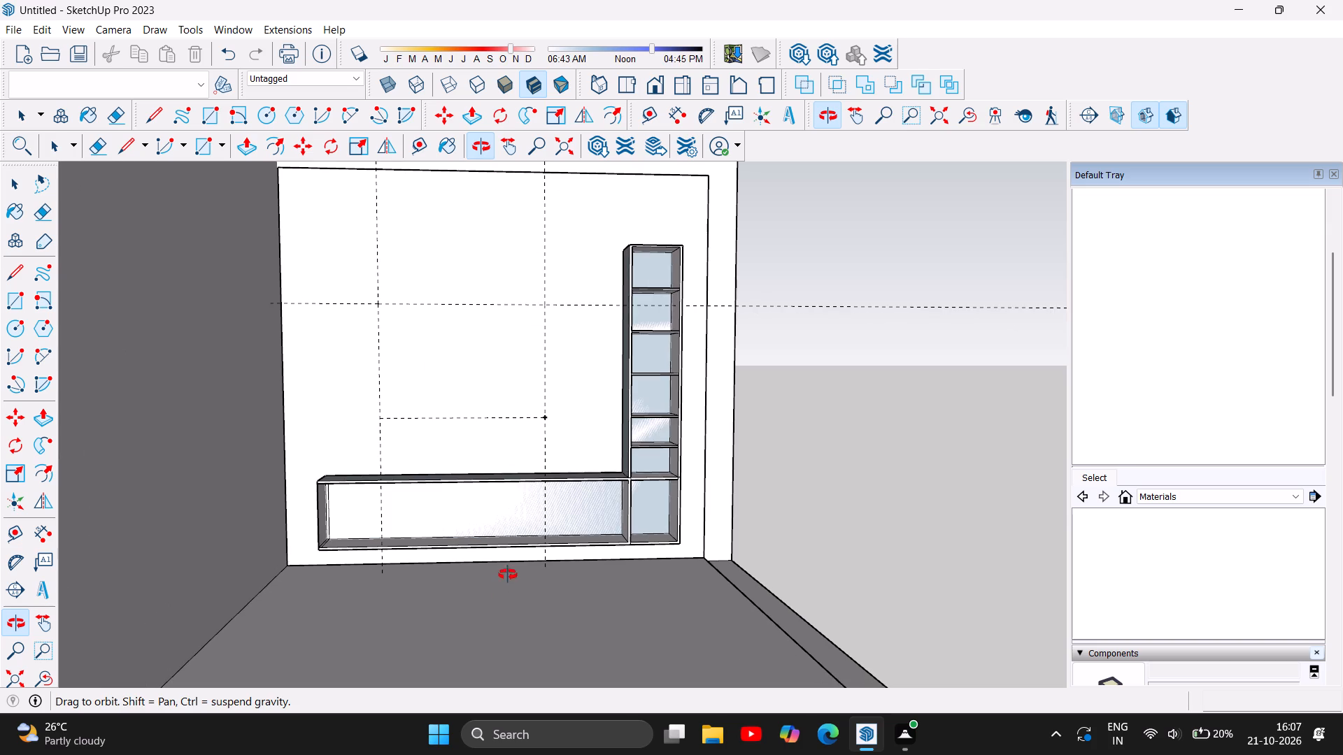
Pull the narrow strip at the low box's left end forward 1' to the box's front edge with Push/Pull.
left_click_drag(508, 575, 445, 577)
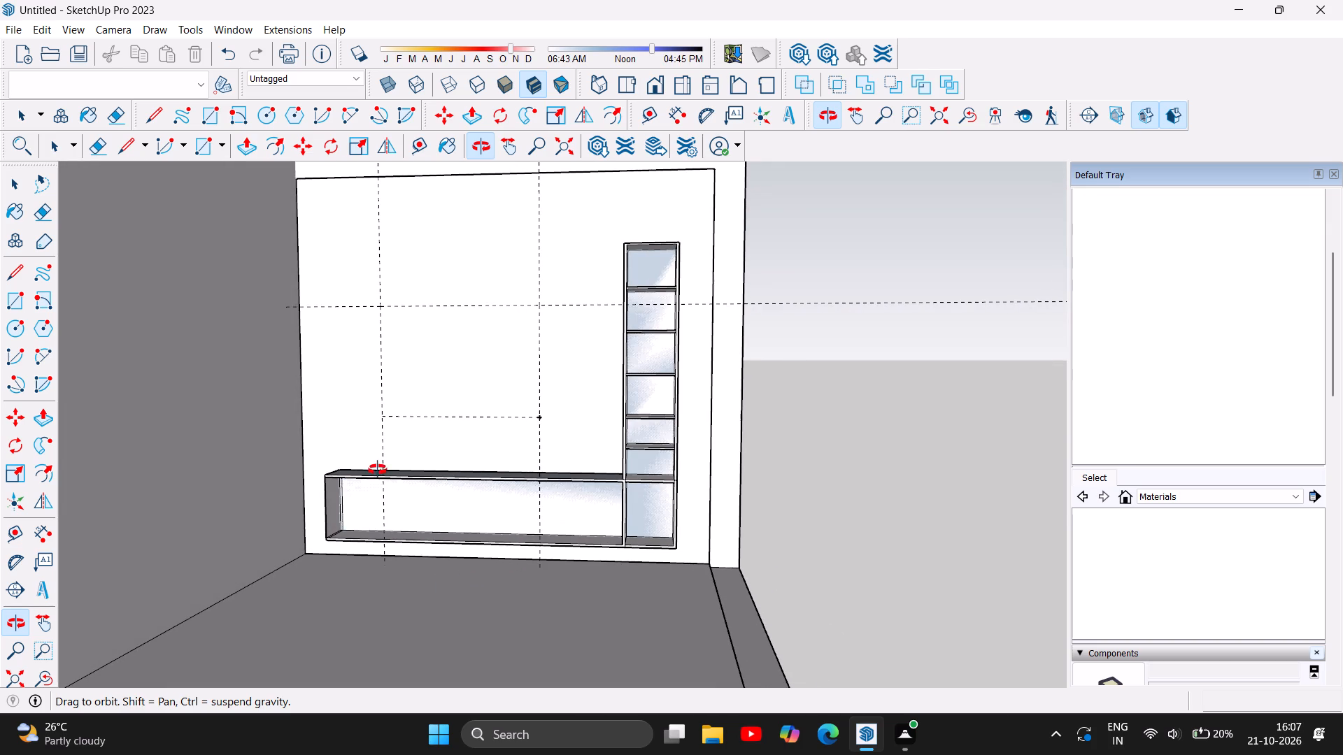
left_click_drag(374, 468, 406, 463)
scroll(463, 561, "down", 2)
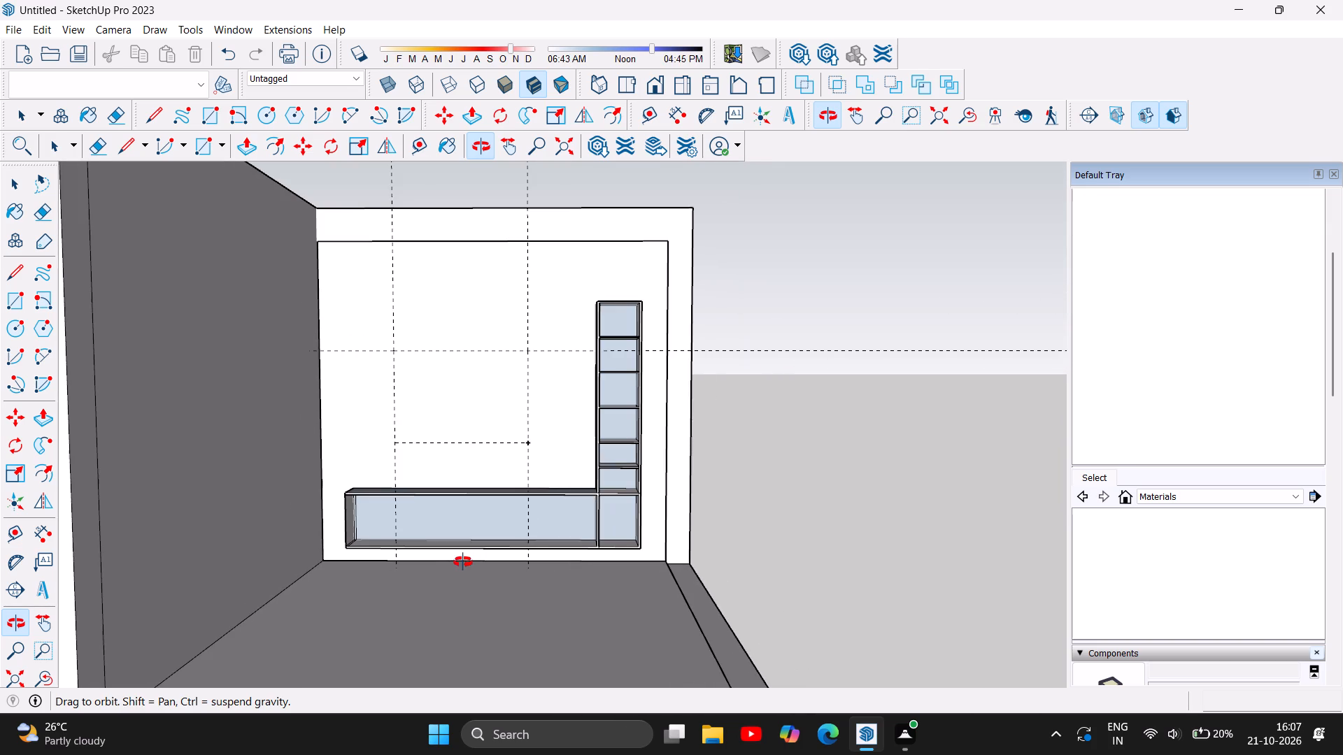
scroll(389, 520, "up", 9)
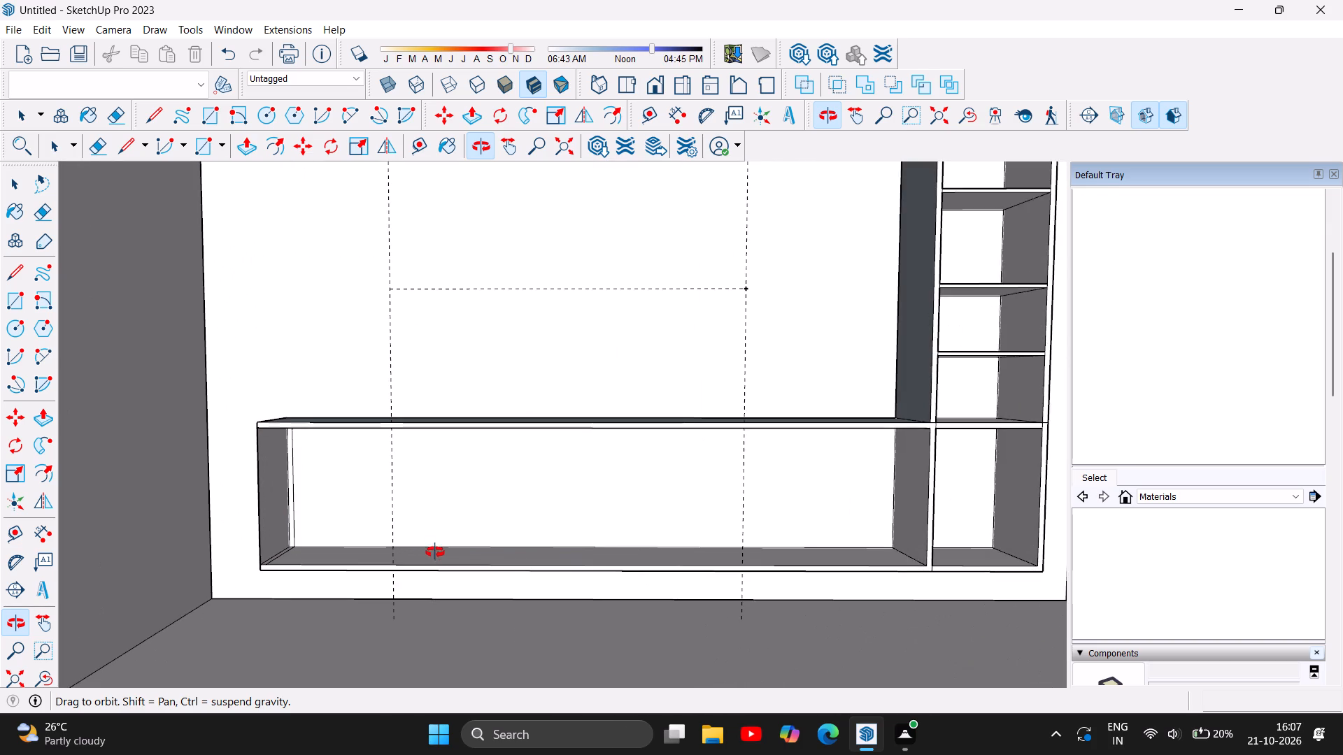
scroll(436, 556, "up", 3)
scroll(197, 454, "up", 1)
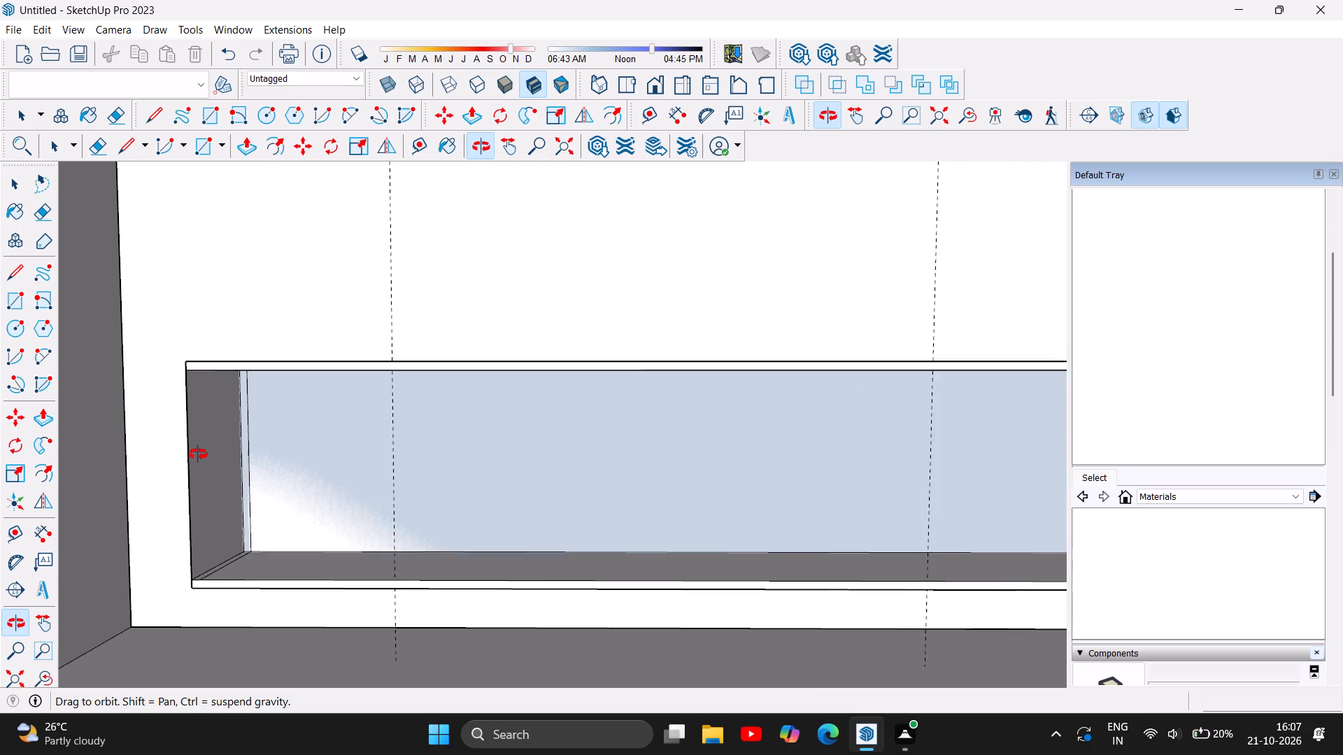
scroll(198, 454, "up", 3)
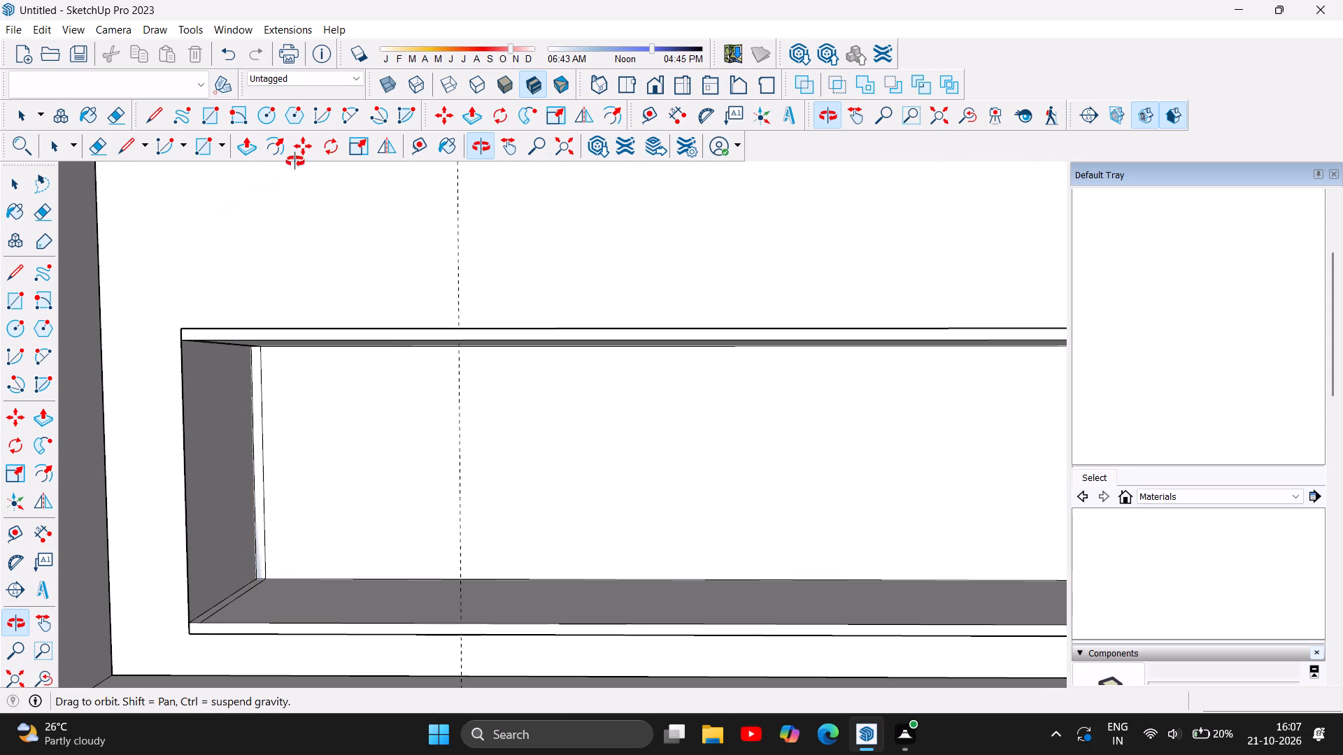
left_click(254, 150)
scroll(251, 393, "up", 3)
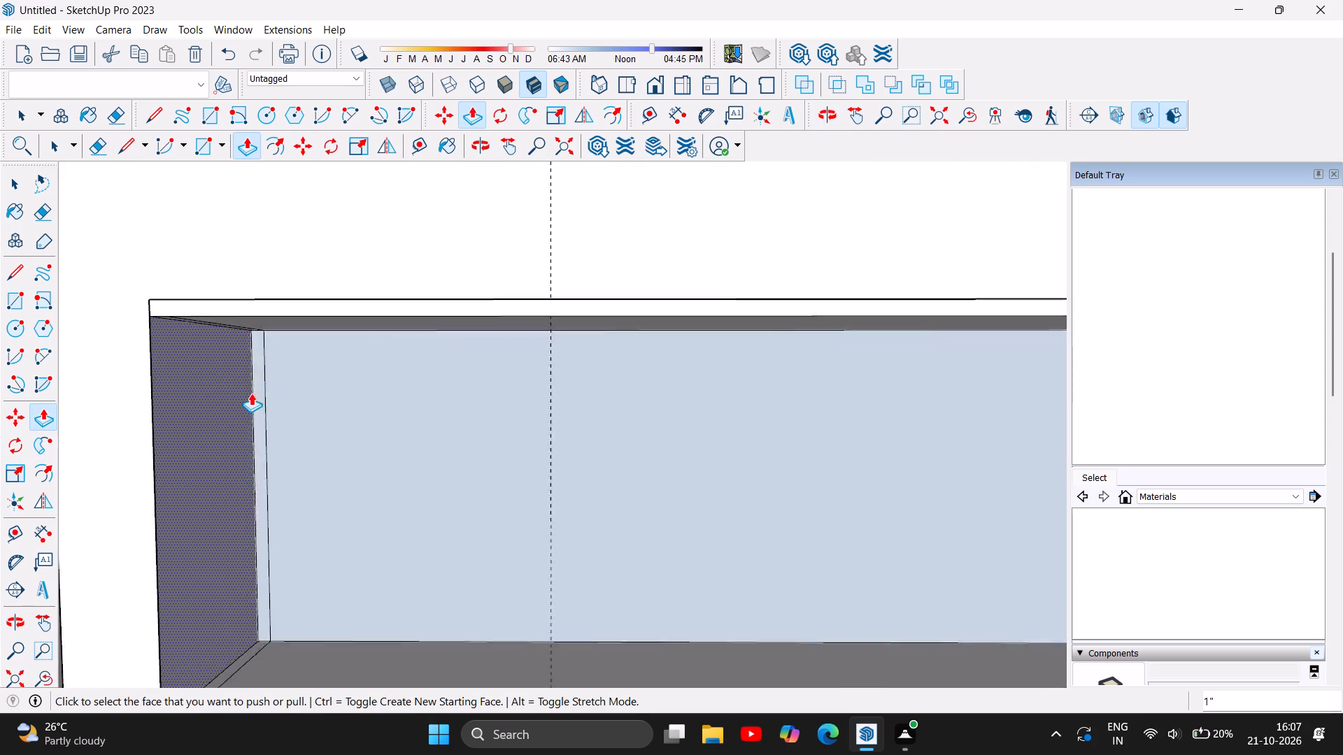
scroll(251, 393, "up", 3)
left_click(259, 386)
scroll(234, 398, "down", 5)
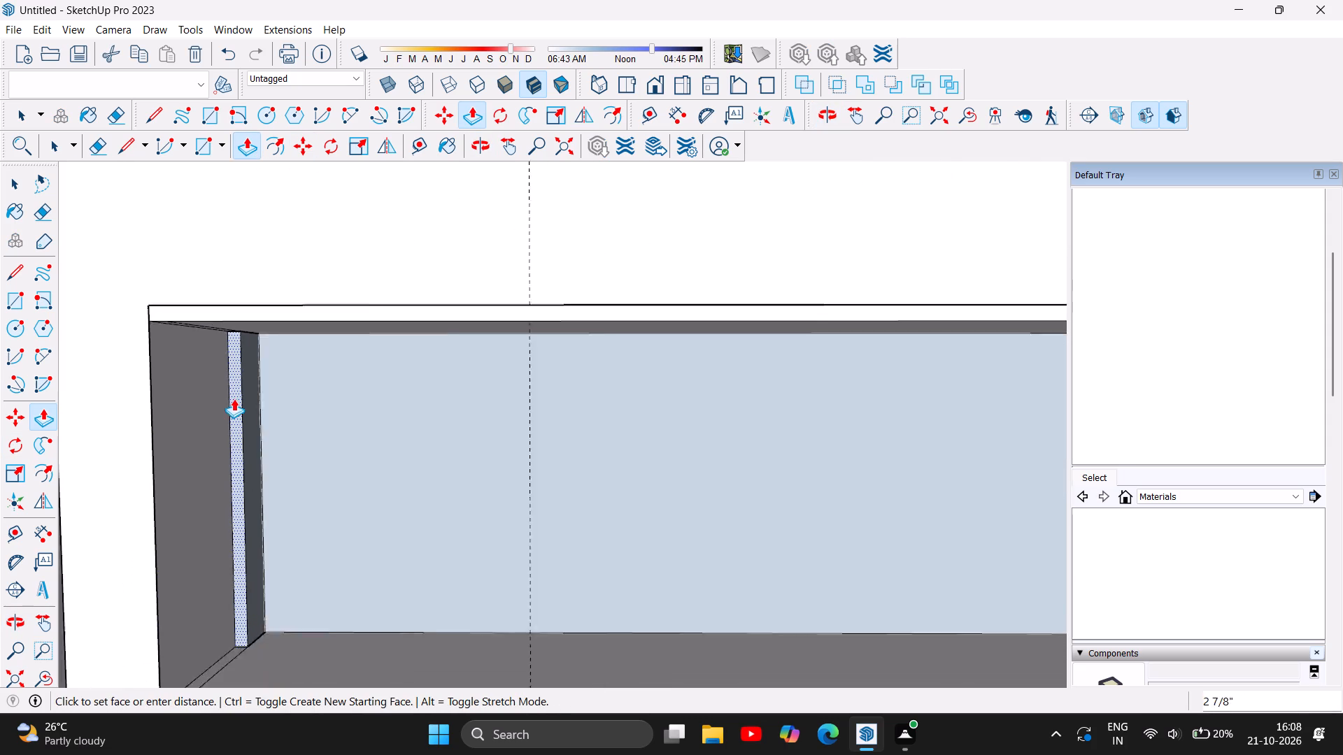
left_click(145, 458)
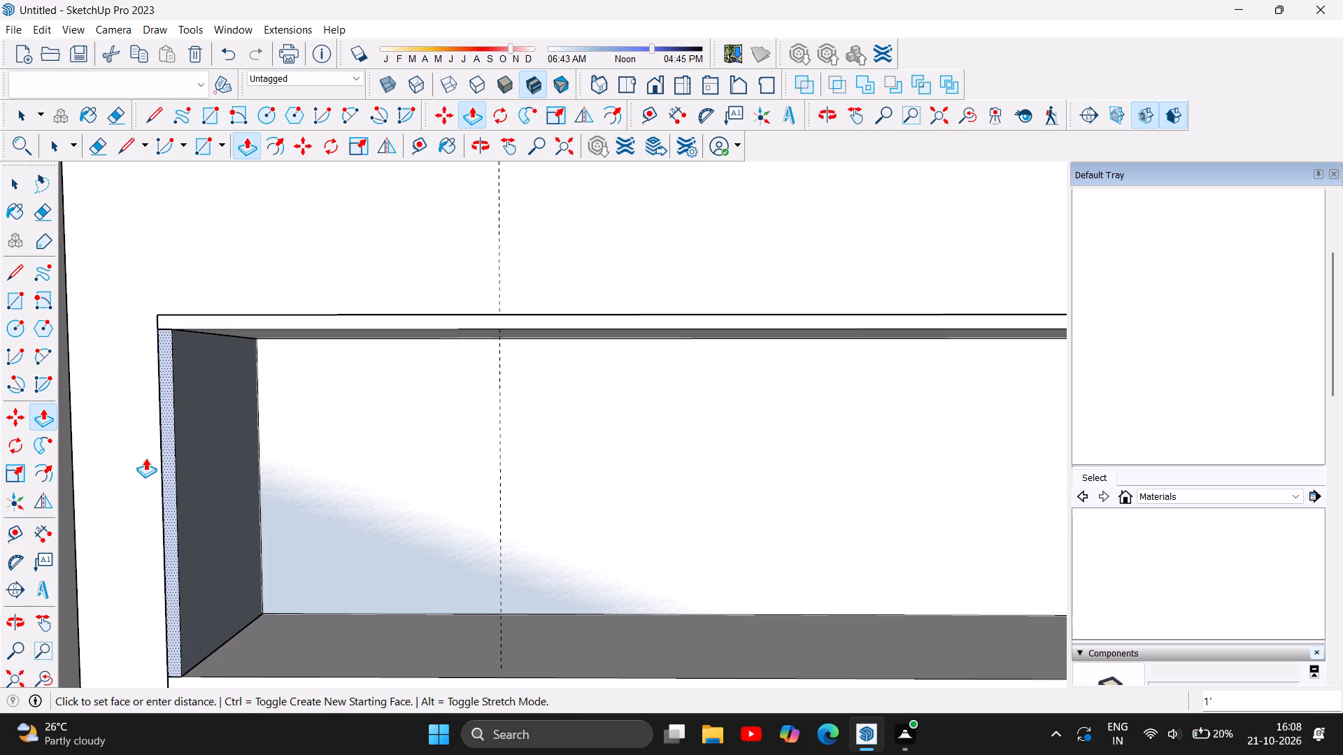
Examine the low box, the tall shelf unit and the guides on the TV wall from near and far.
scroll(266, 308, "down", 5)
scroll(278, 506, "down", 6)
scroll(225, 582, "down", 2)
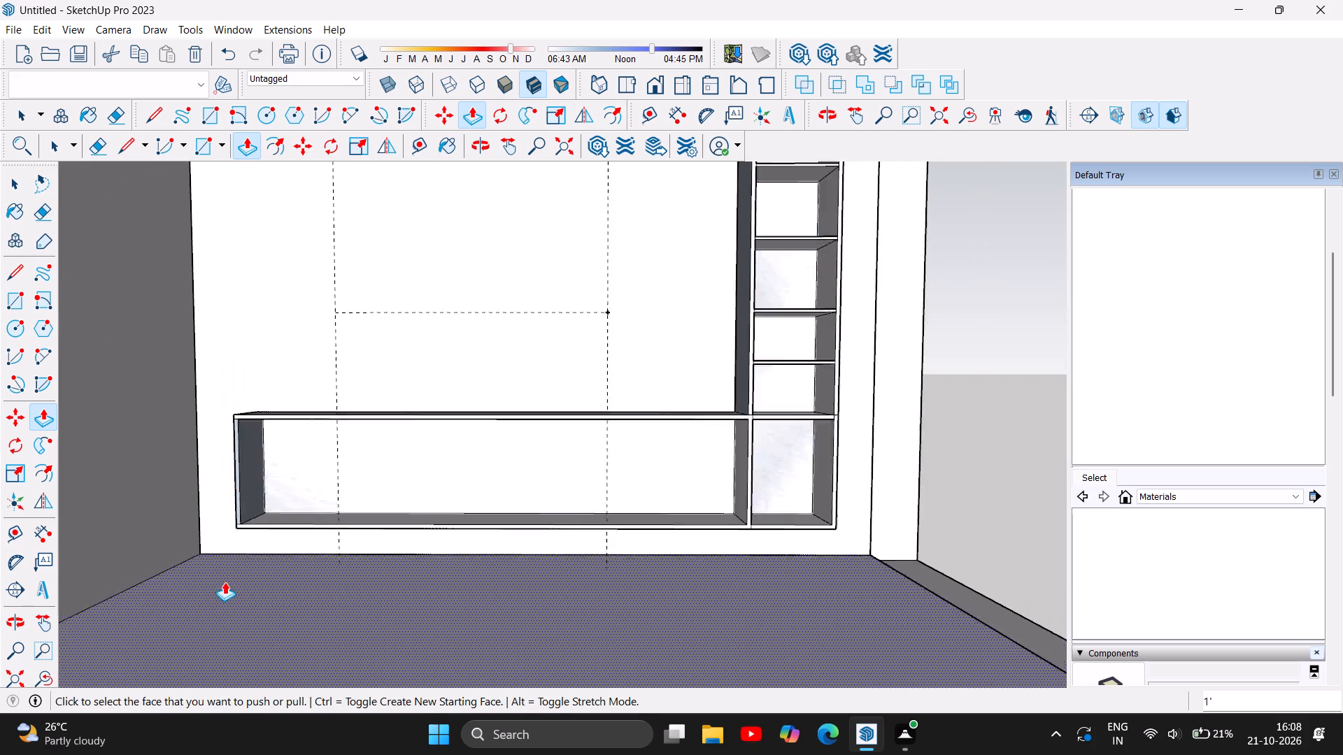
scroll(225, 582, "down", 2)
scroll(759, 548, "down", 4)
scroll(710, 230, "up", 2)
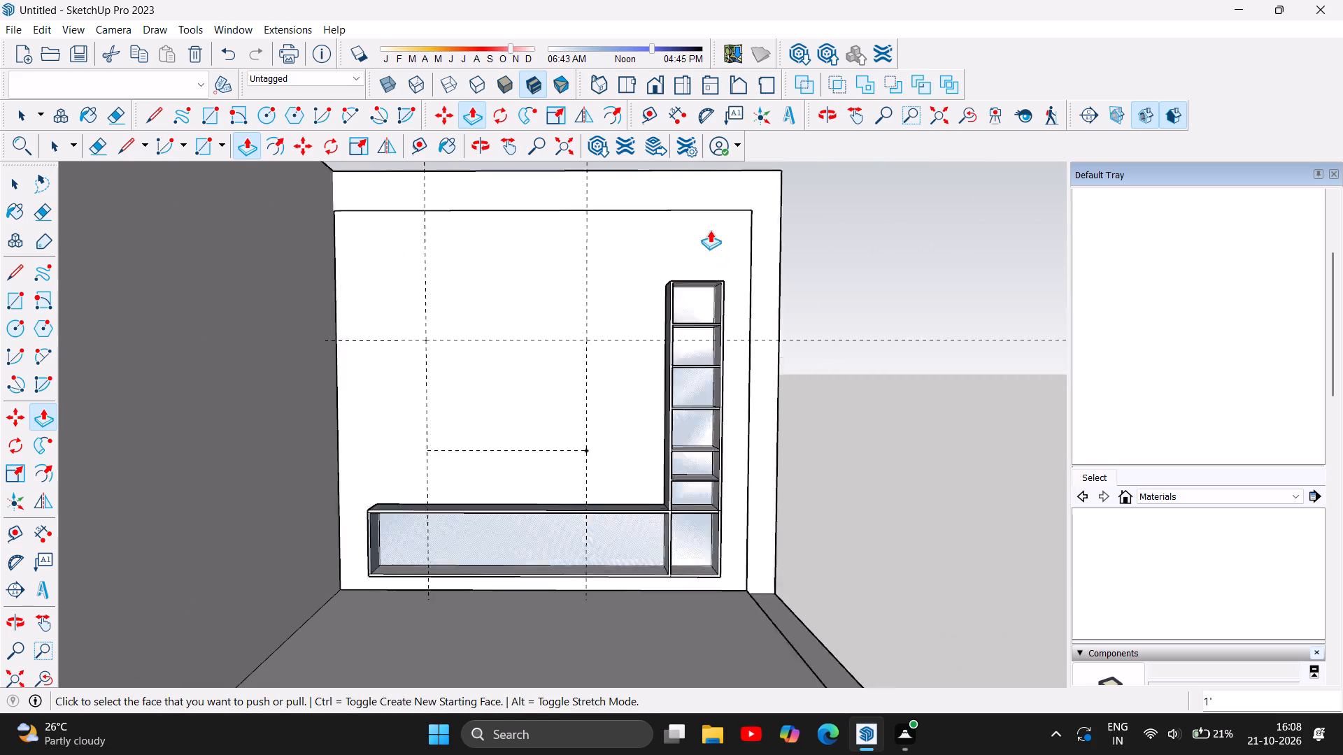
scroll(710, 230, "up", 2)
scroll(701, 317, "up", 3)
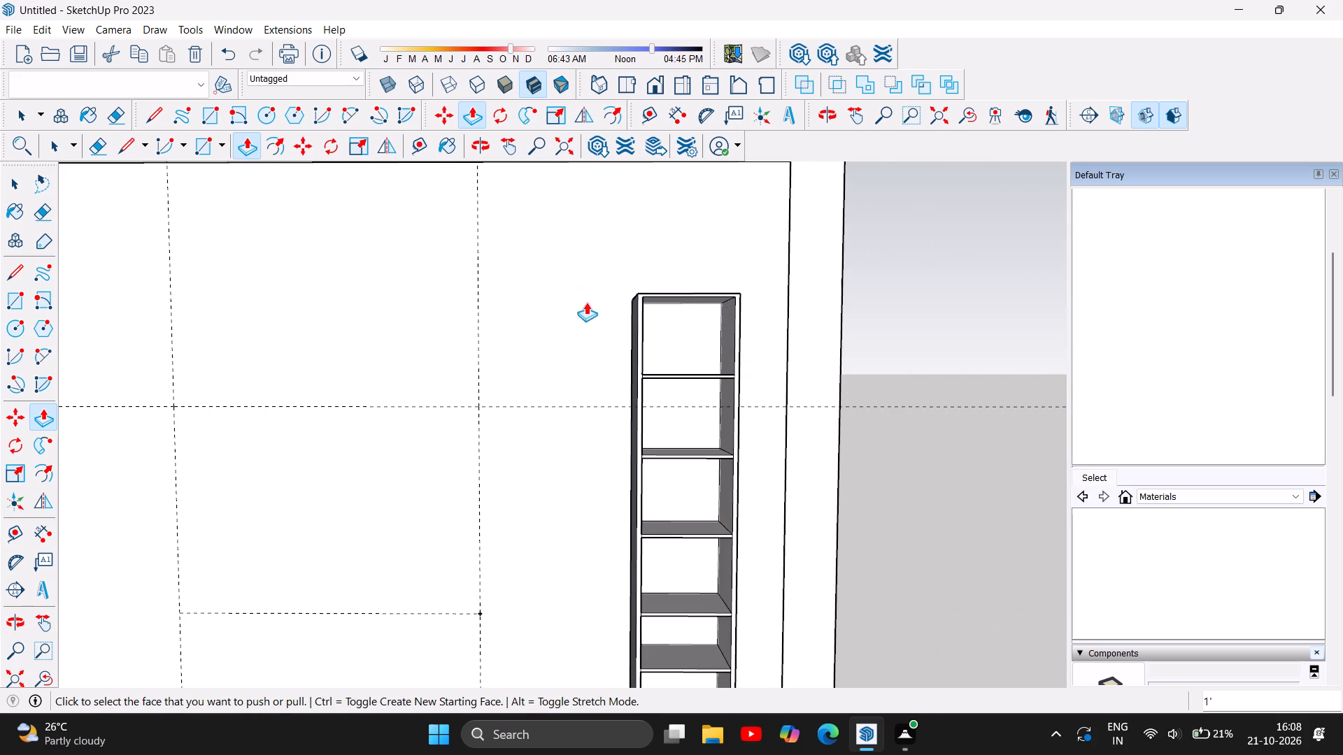
scroll(590, 305, "down", 4)
scroll(909, 340, "down", 4)
scroll(594, 629, "up", 3)
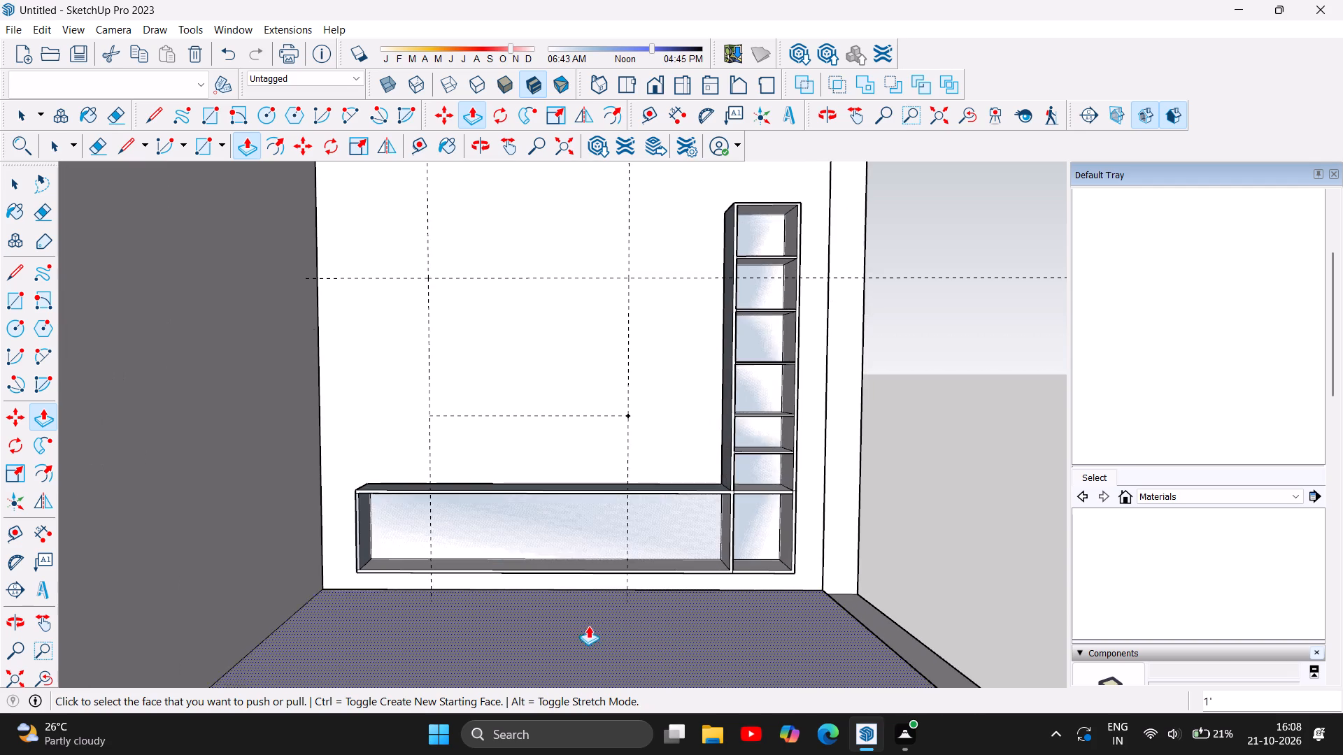
scroll(501, 541, "up", 6)
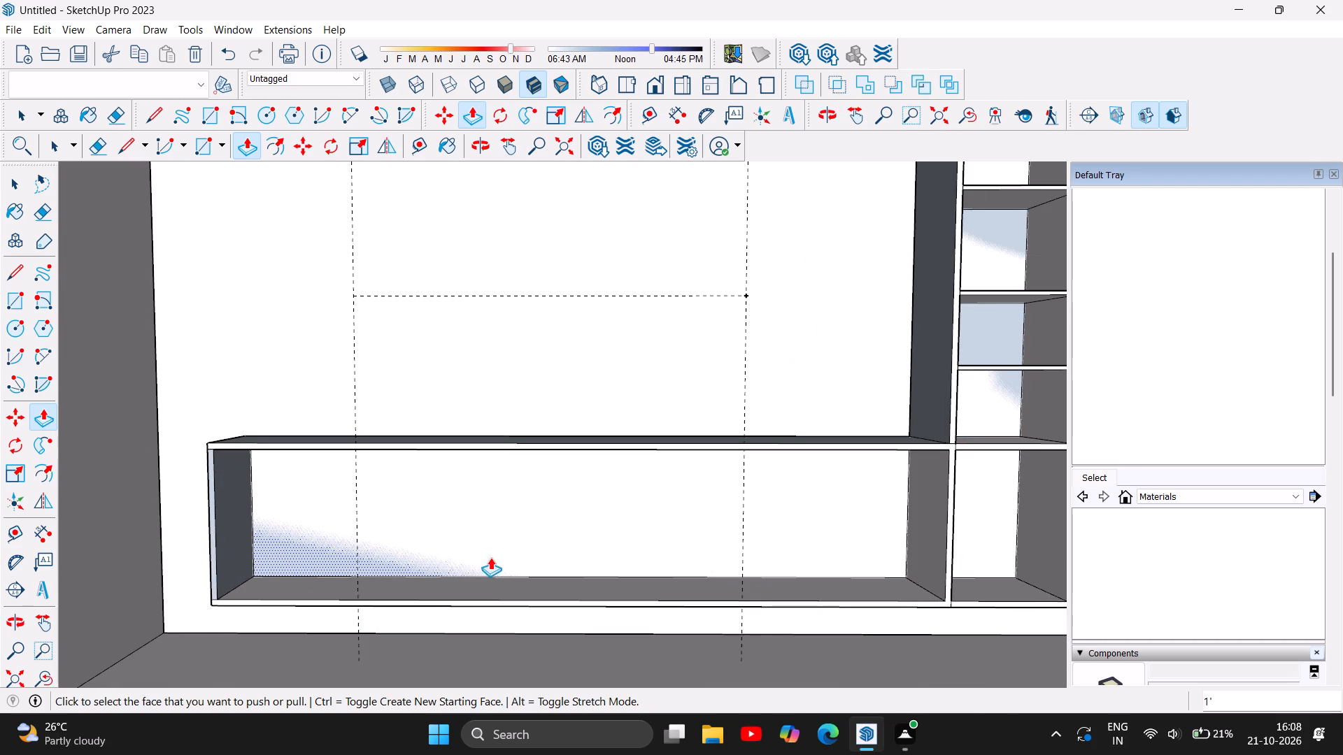
scroll(408, 531, "down", 6)
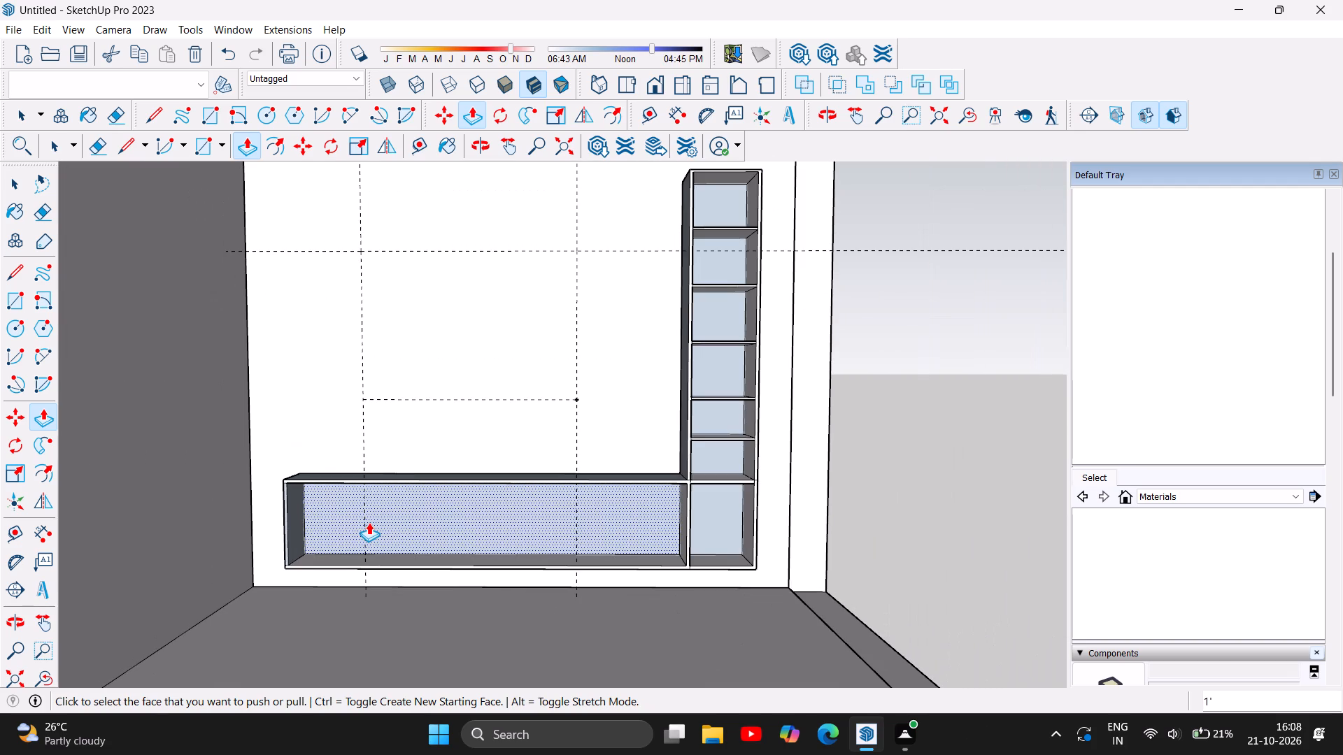
scroll(297, 501, "up", 5)
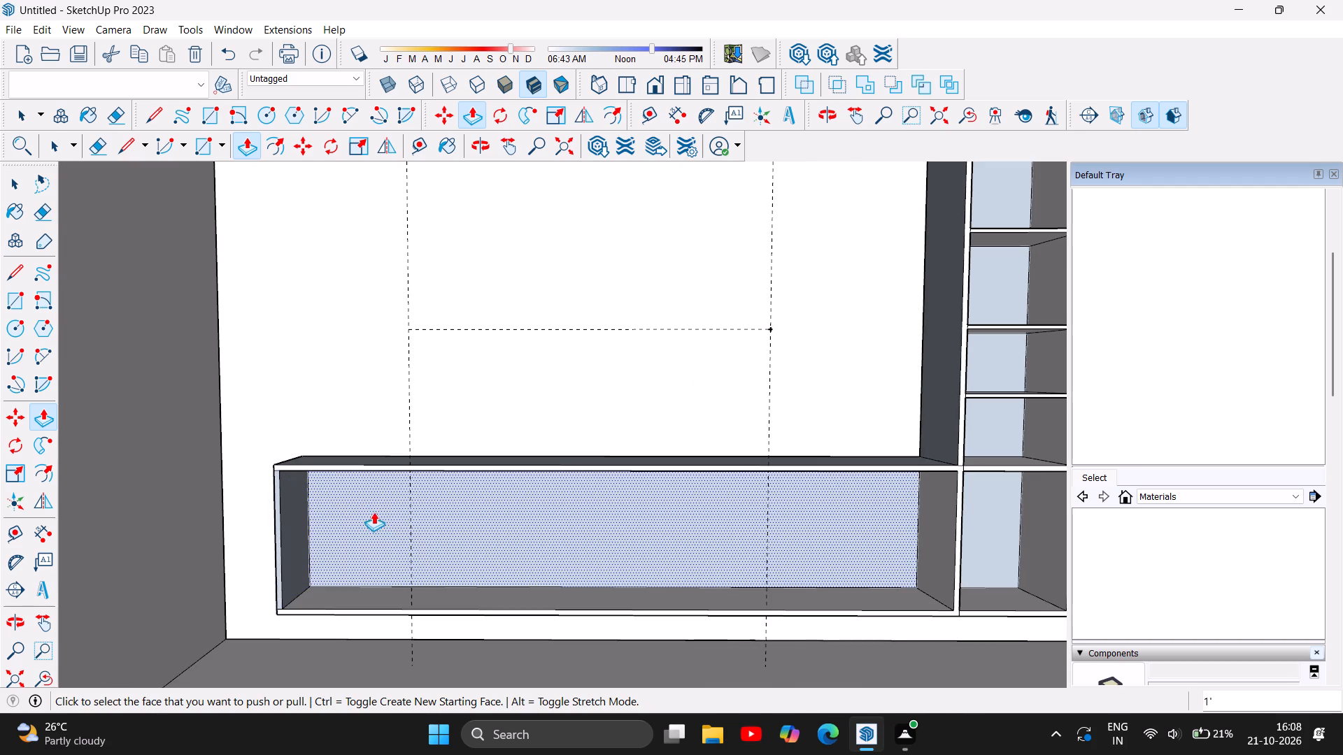
scroll(499, 635, "down", 9)
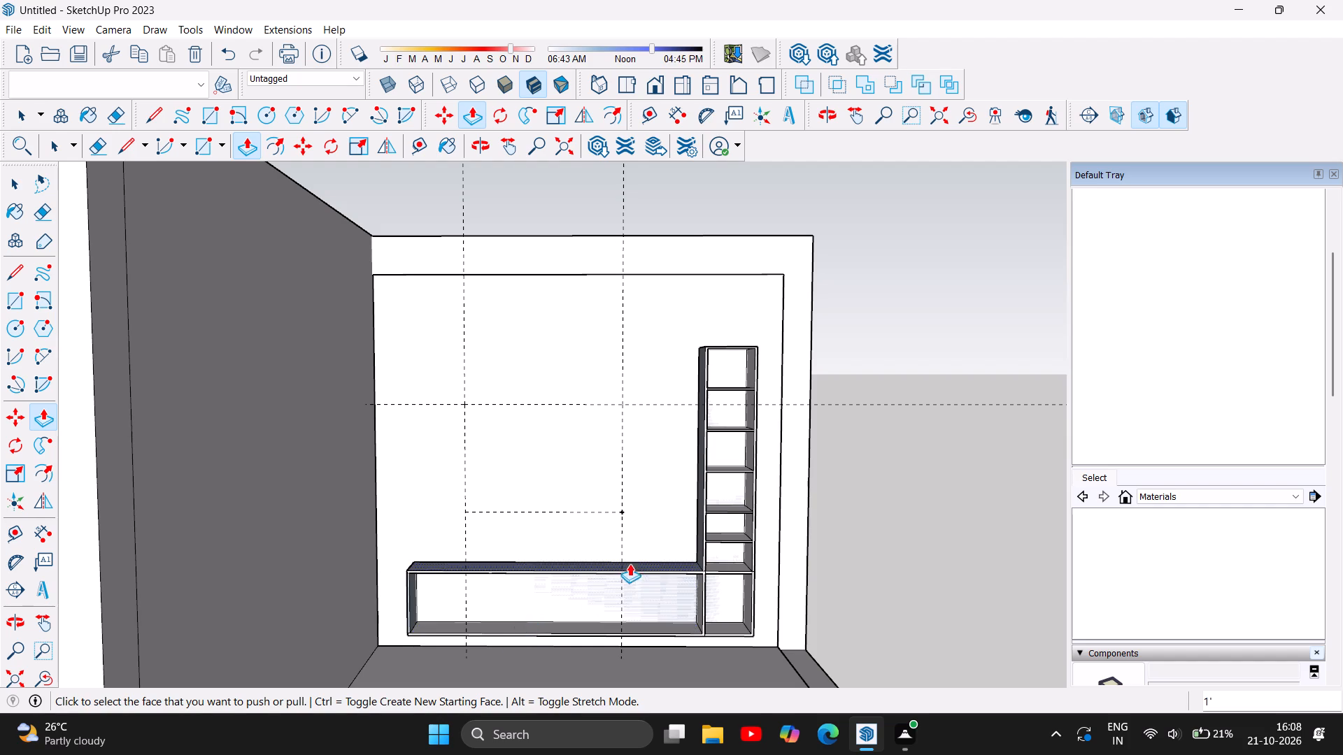
Place a guide 3" above the wall's horizontal guide and another 0.75" above that one.
scroll(647, 546, "up", 1)
scroll(550, 324, "up", 4)
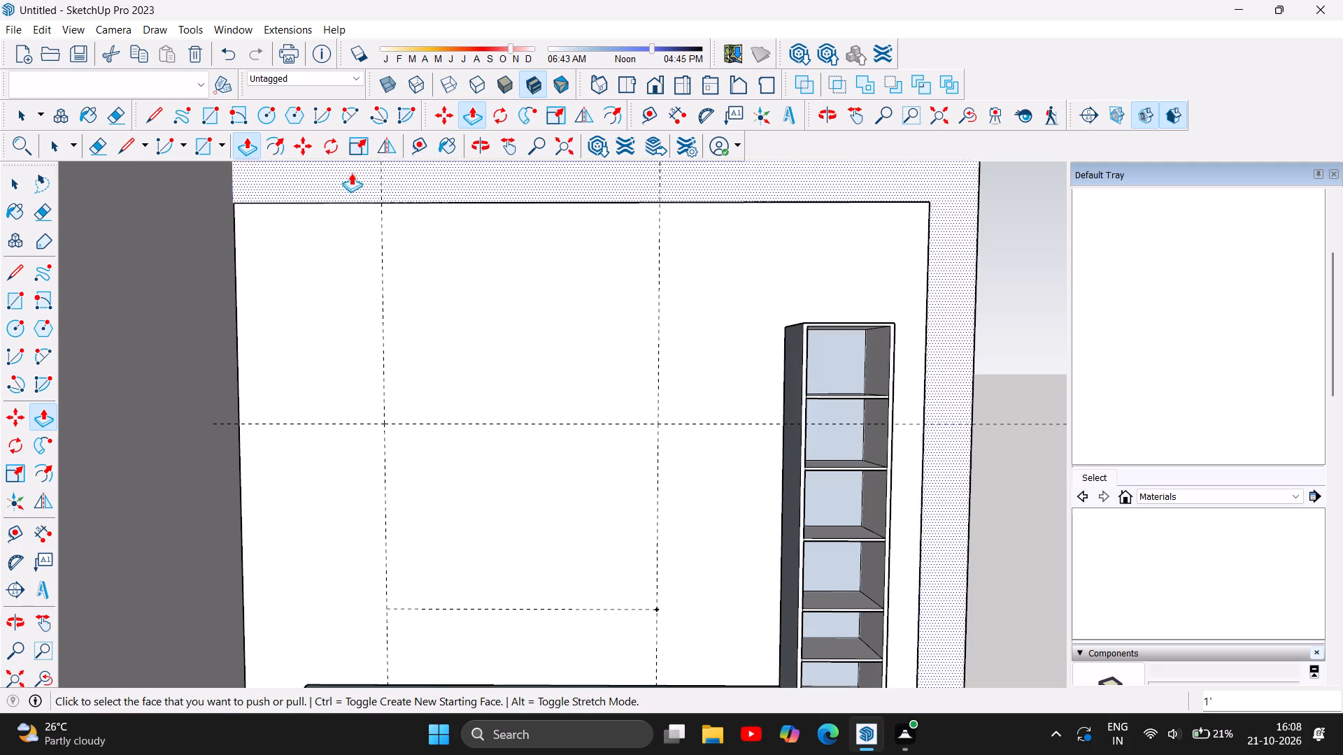
key("t")
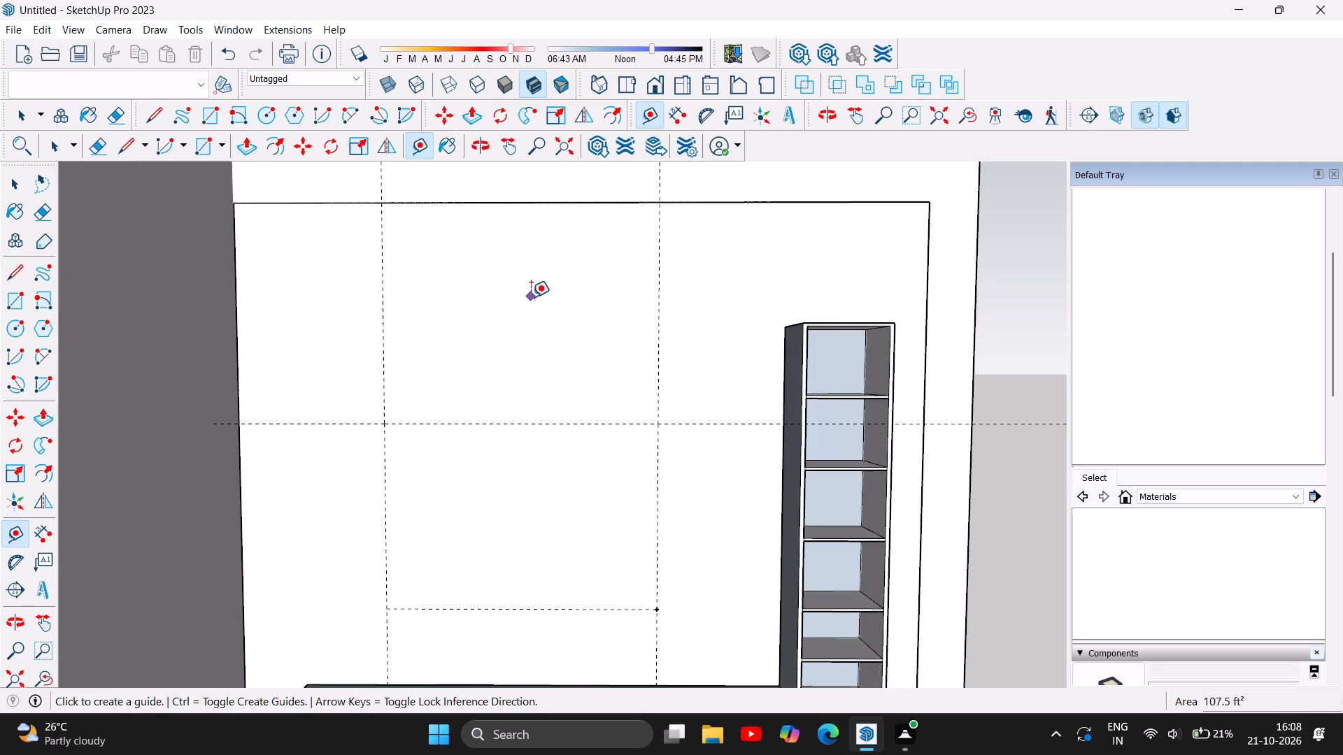
scroll(568, 301, "up", 1)
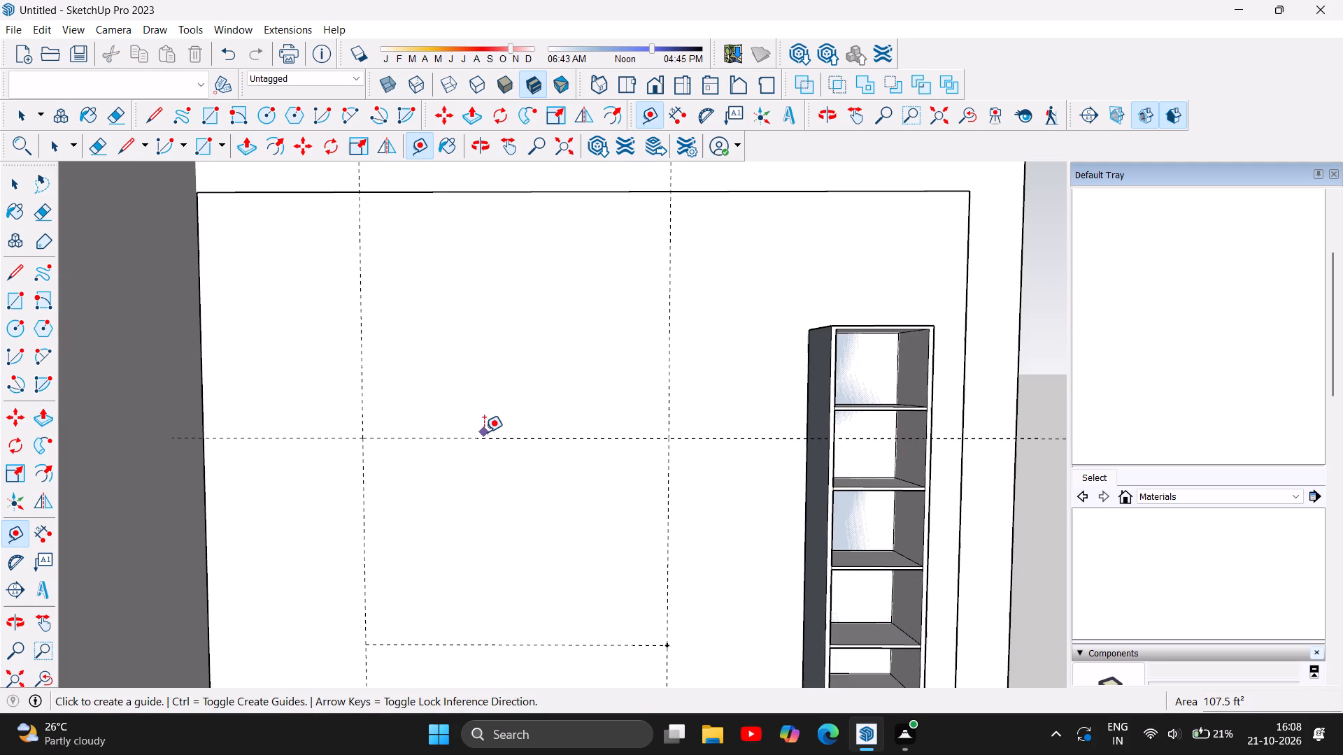
left_click(487, 435)
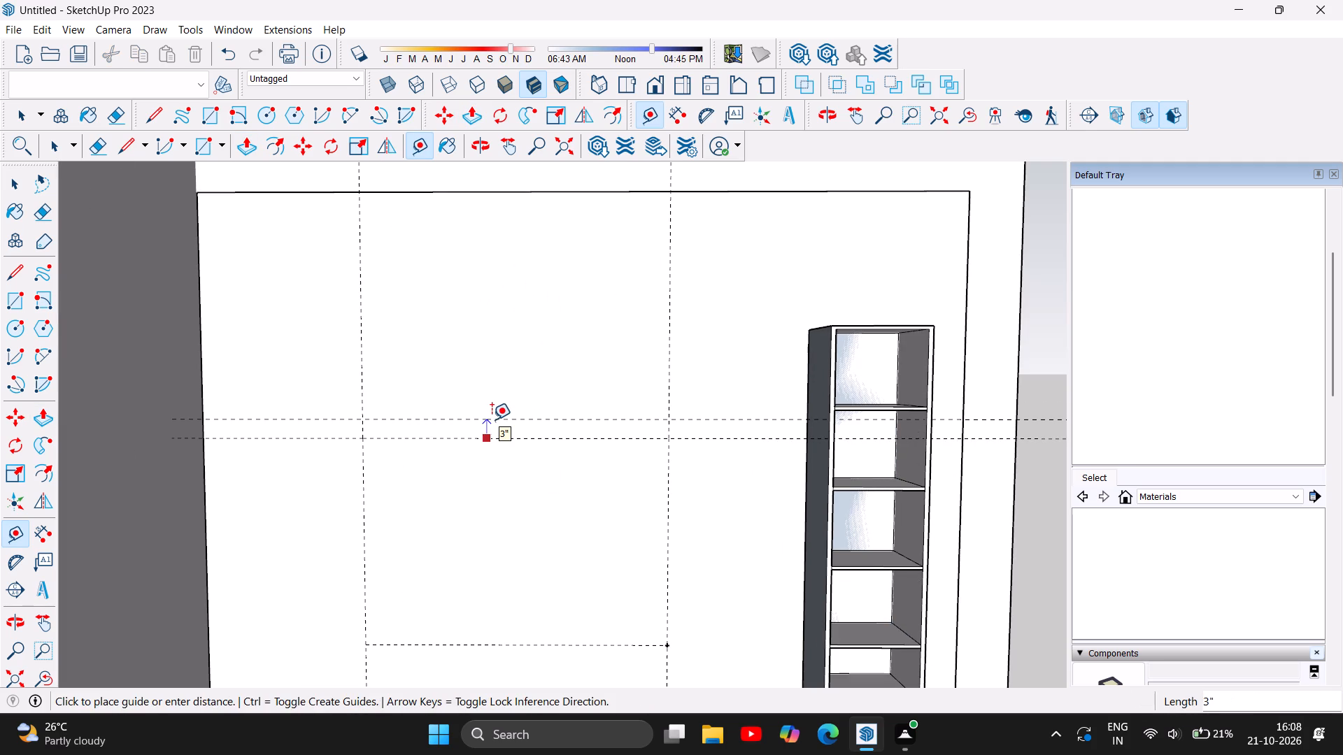
key("3")
key("Return")
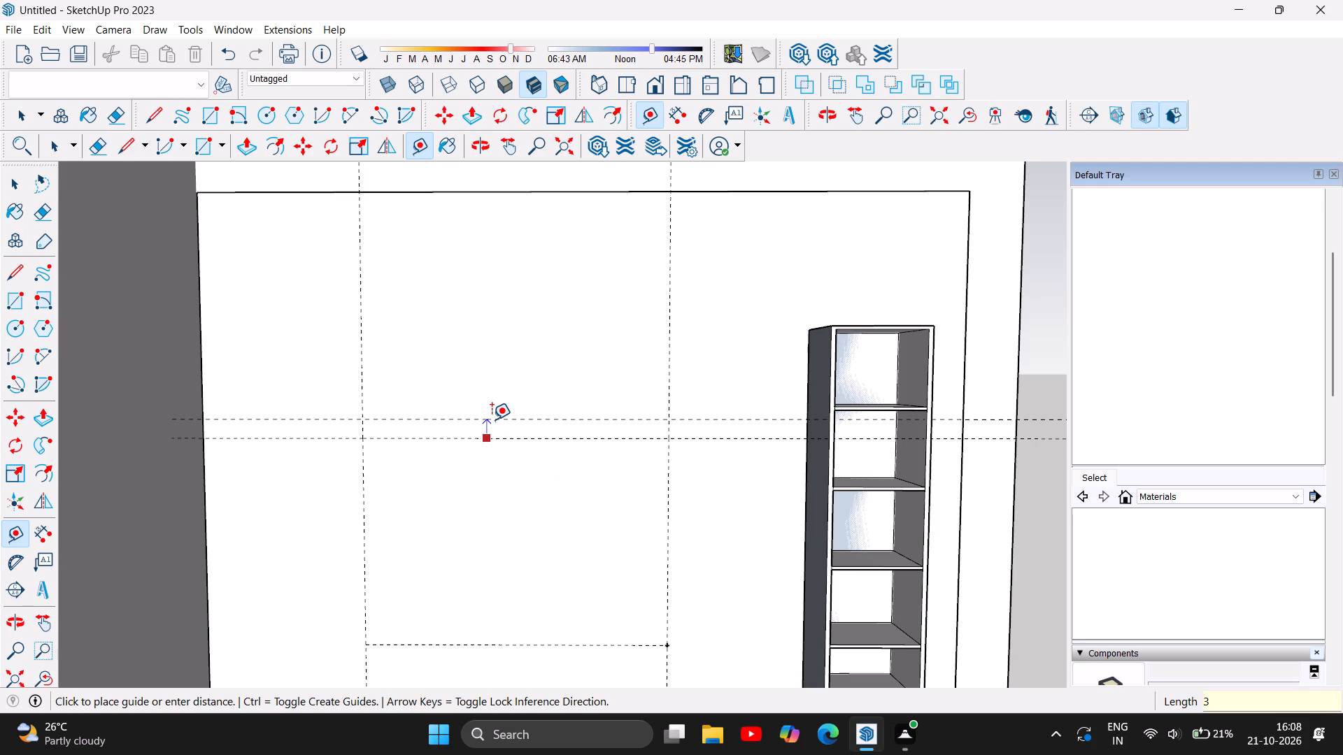
left_click(502, 415)
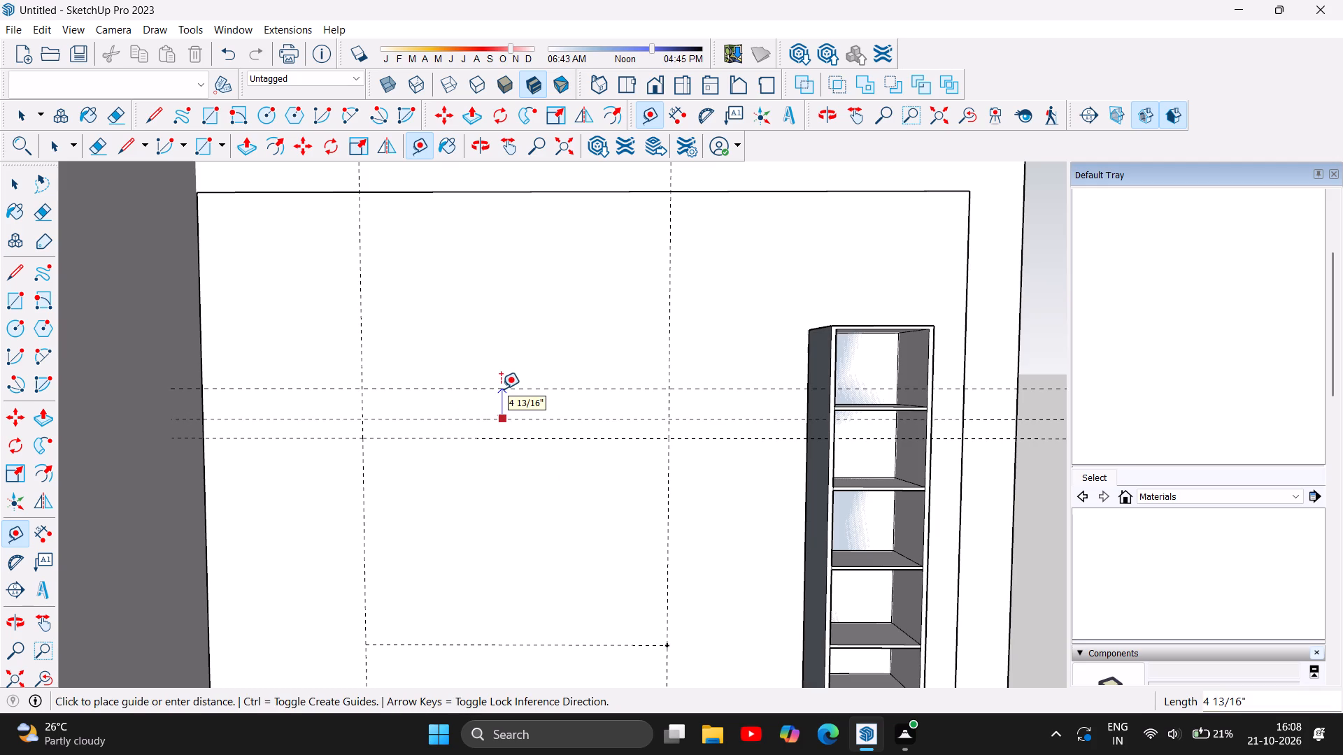
type("0.75")
key("Return")
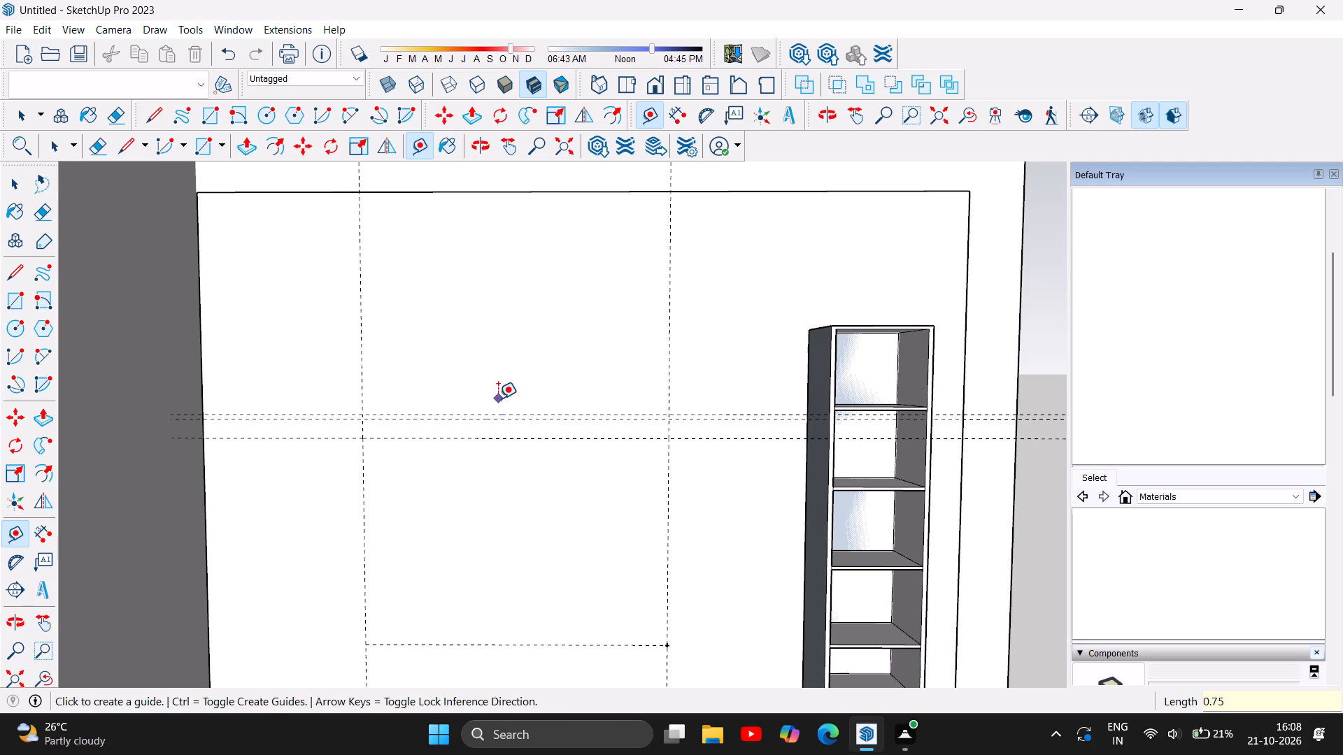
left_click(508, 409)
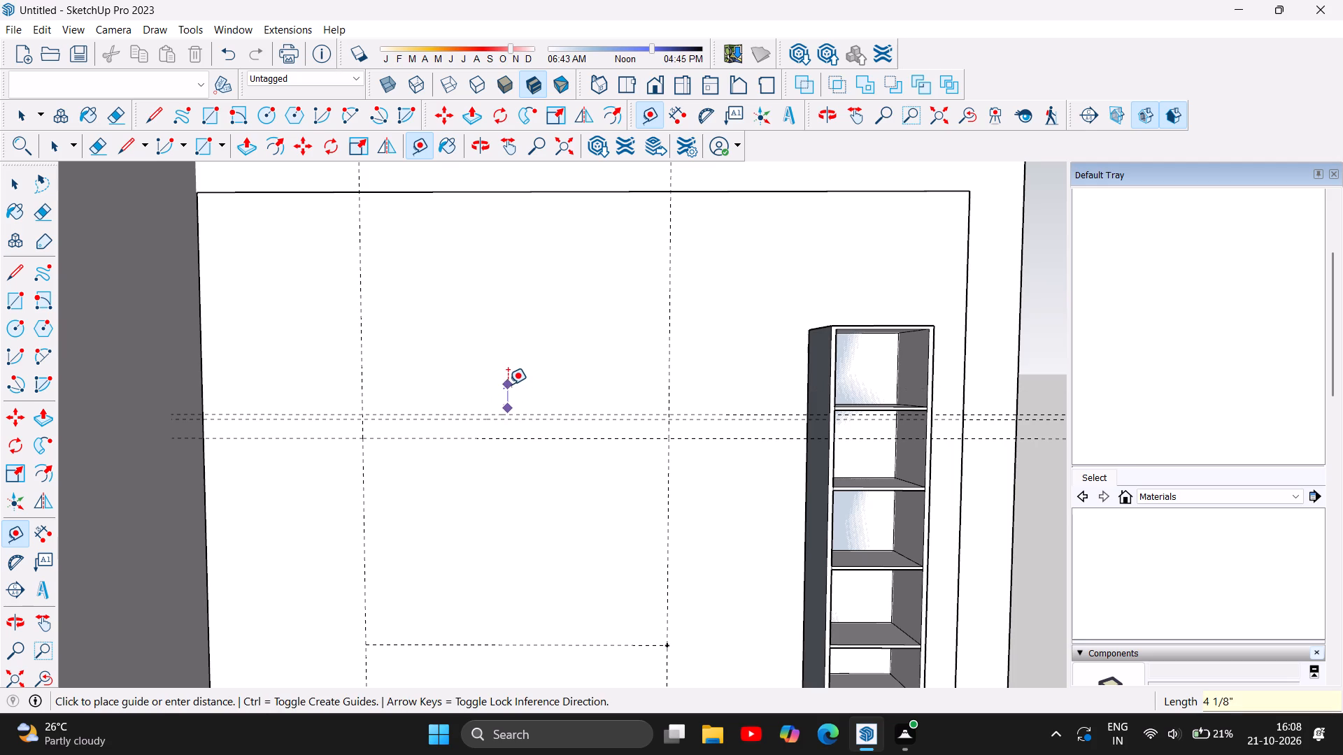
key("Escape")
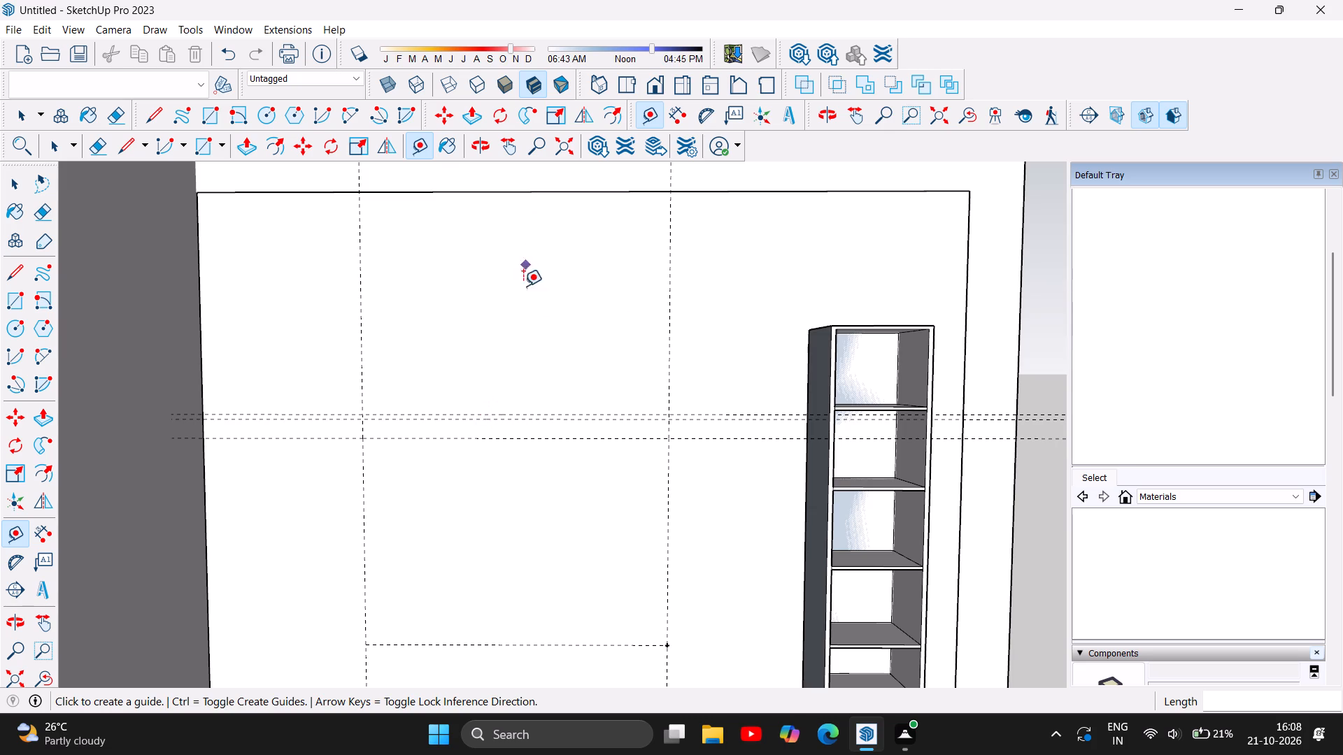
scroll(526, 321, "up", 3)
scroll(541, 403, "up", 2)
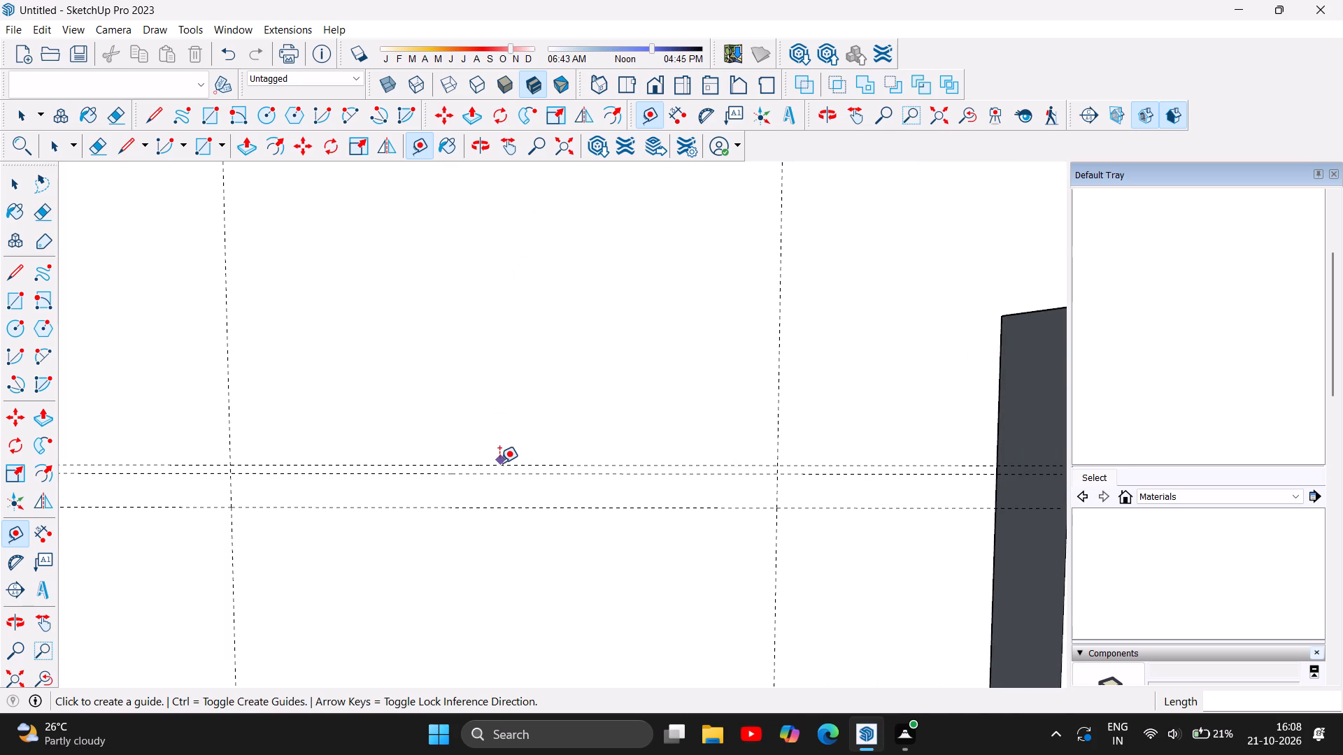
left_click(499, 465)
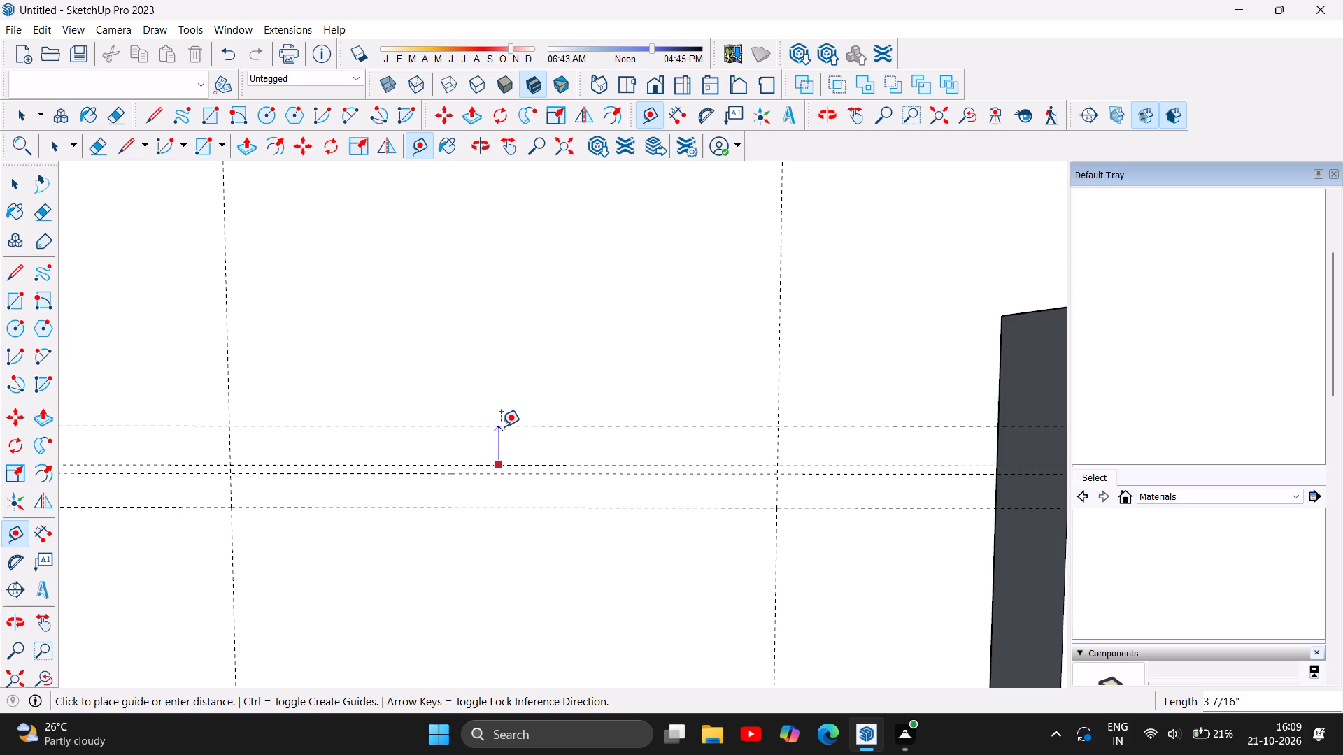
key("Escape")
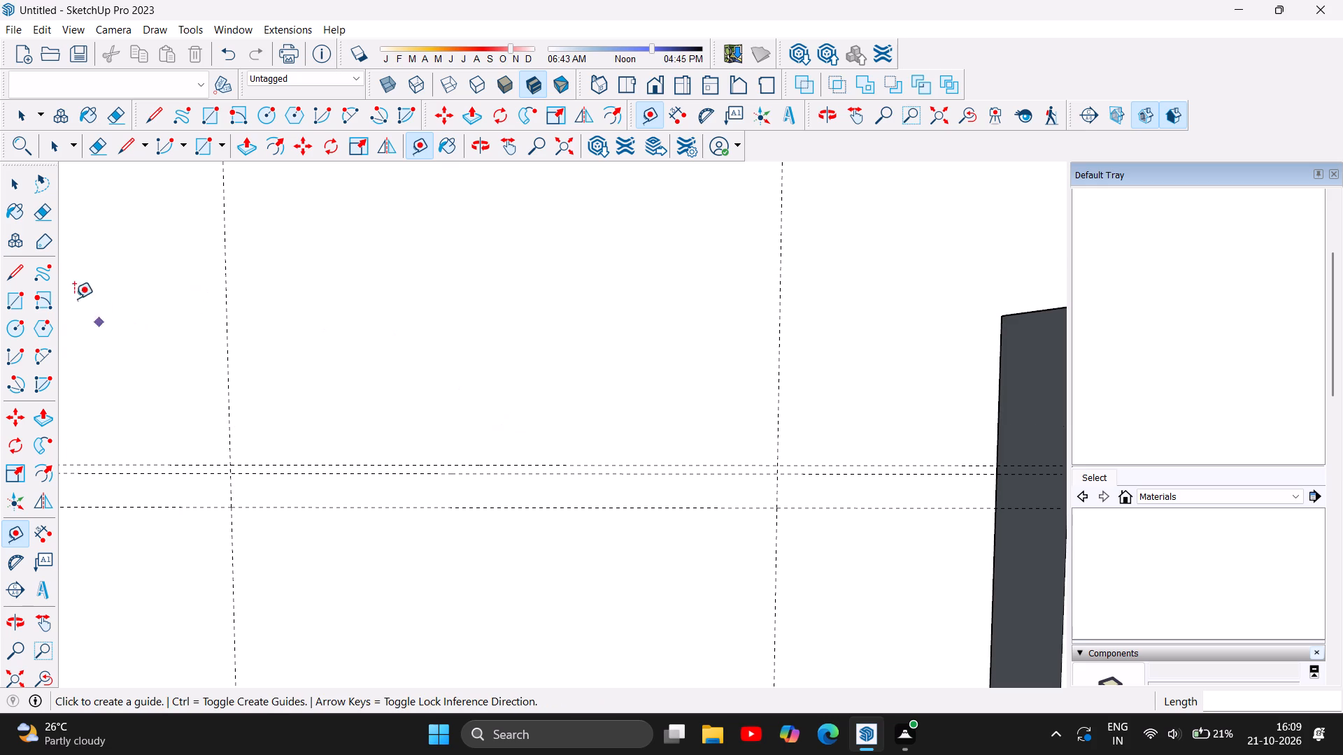
Draw a 4' by 3/4" rectangle between the two upper horizontal guides, spanning the two vertical guides on the wall.
left_click(17, 300)
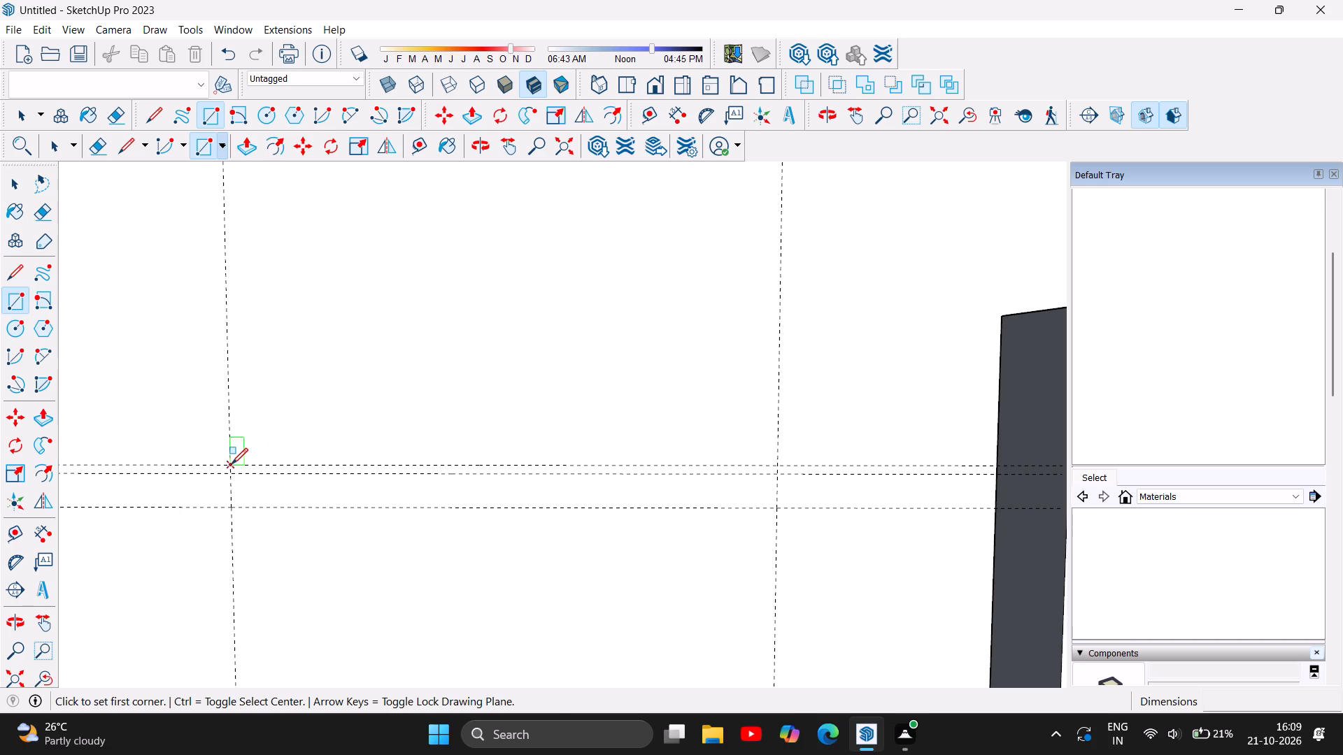
left_click(230, 463)
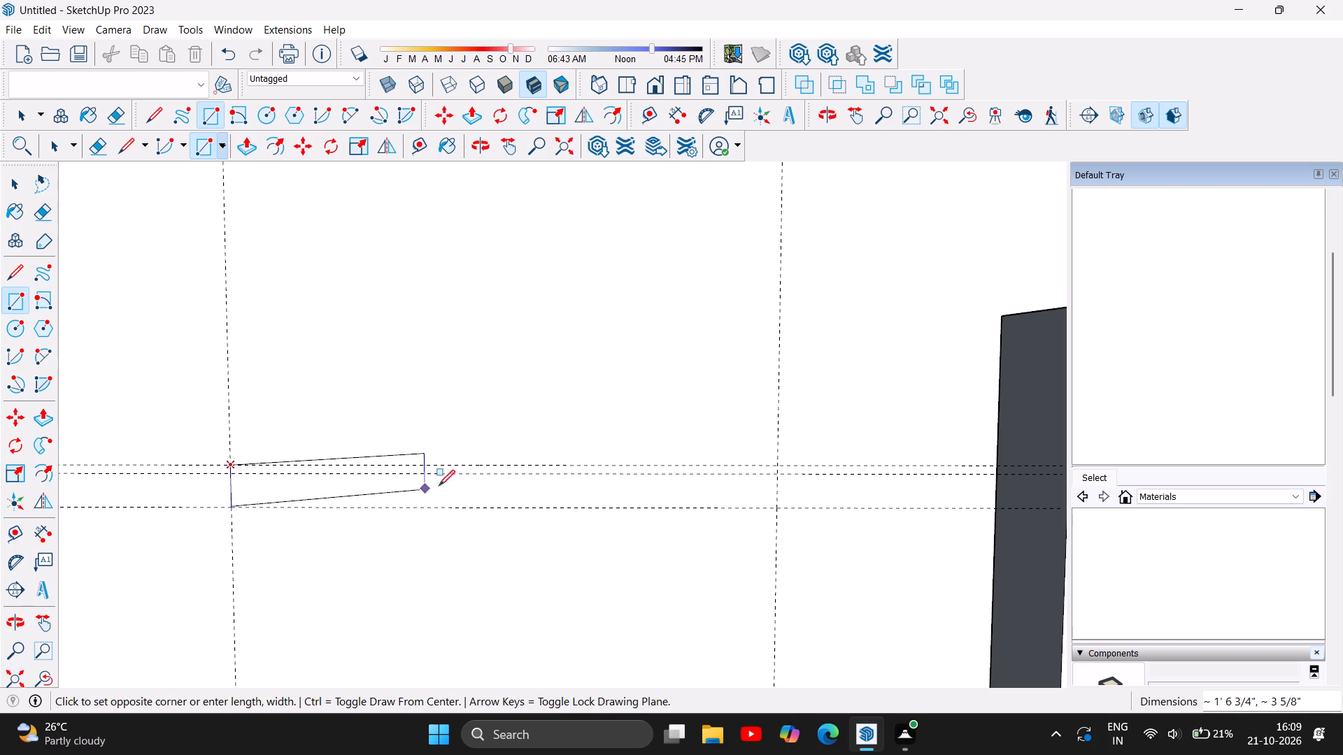
left_click(774, 475)
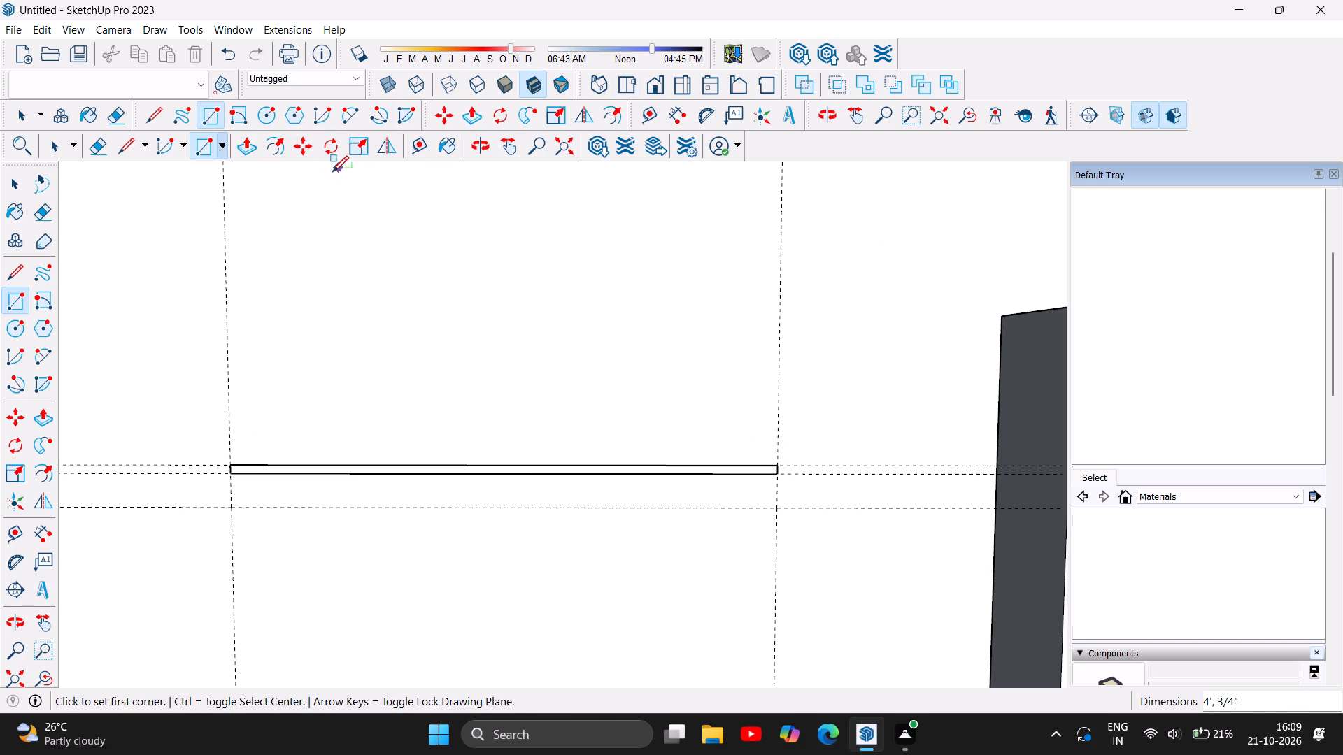
Extrude the thin rectangle 9" out from the TV wall with Push/Pull to form a shelf.
left_click(246, 151)
scroll(478, 462, "up", 5)
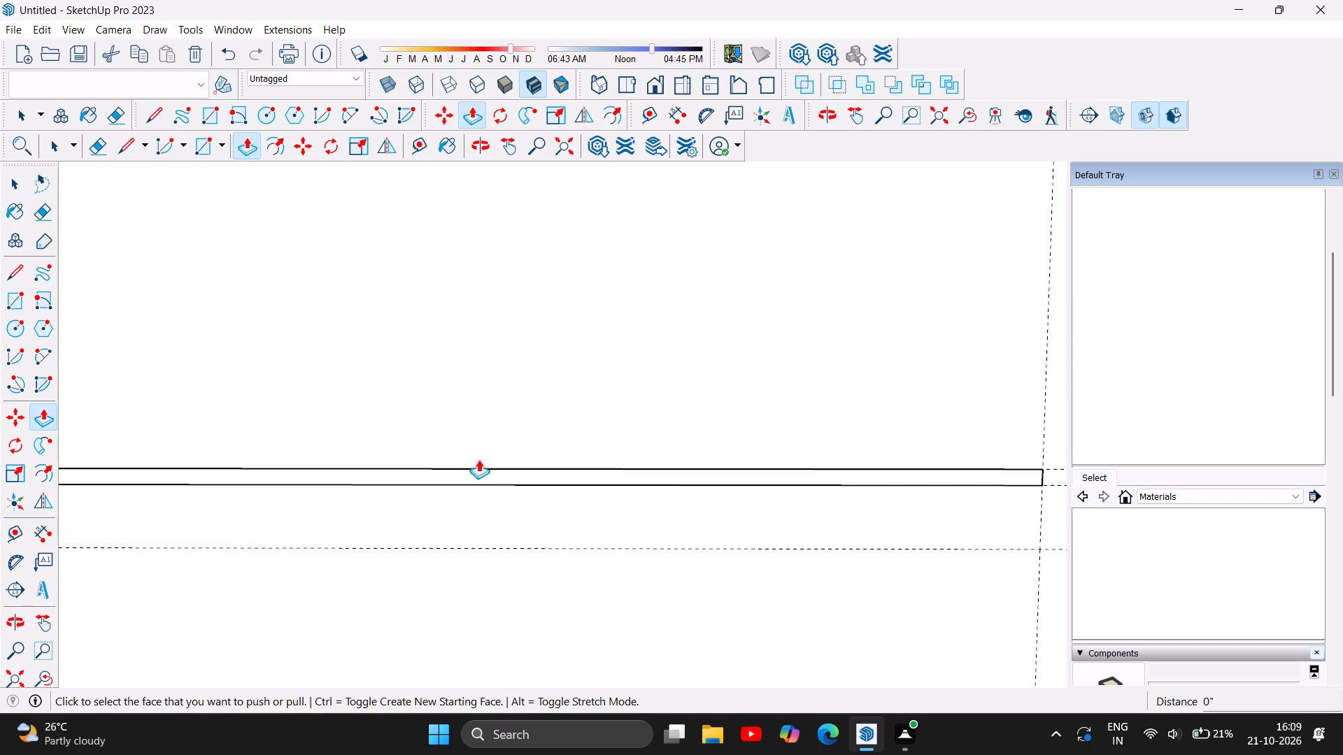
left_click(485, 470)
scroll(491, 494, "down", 3)
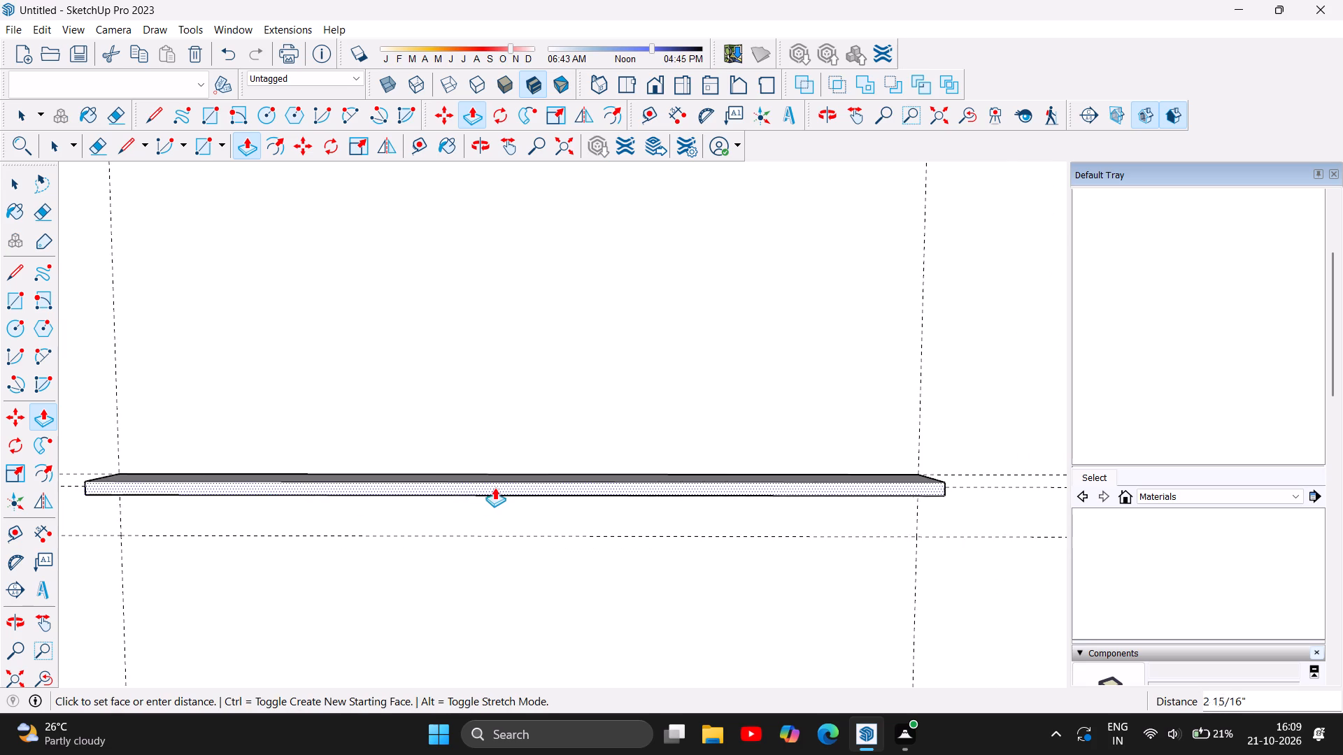
scroll(495, 487, "down", 7)
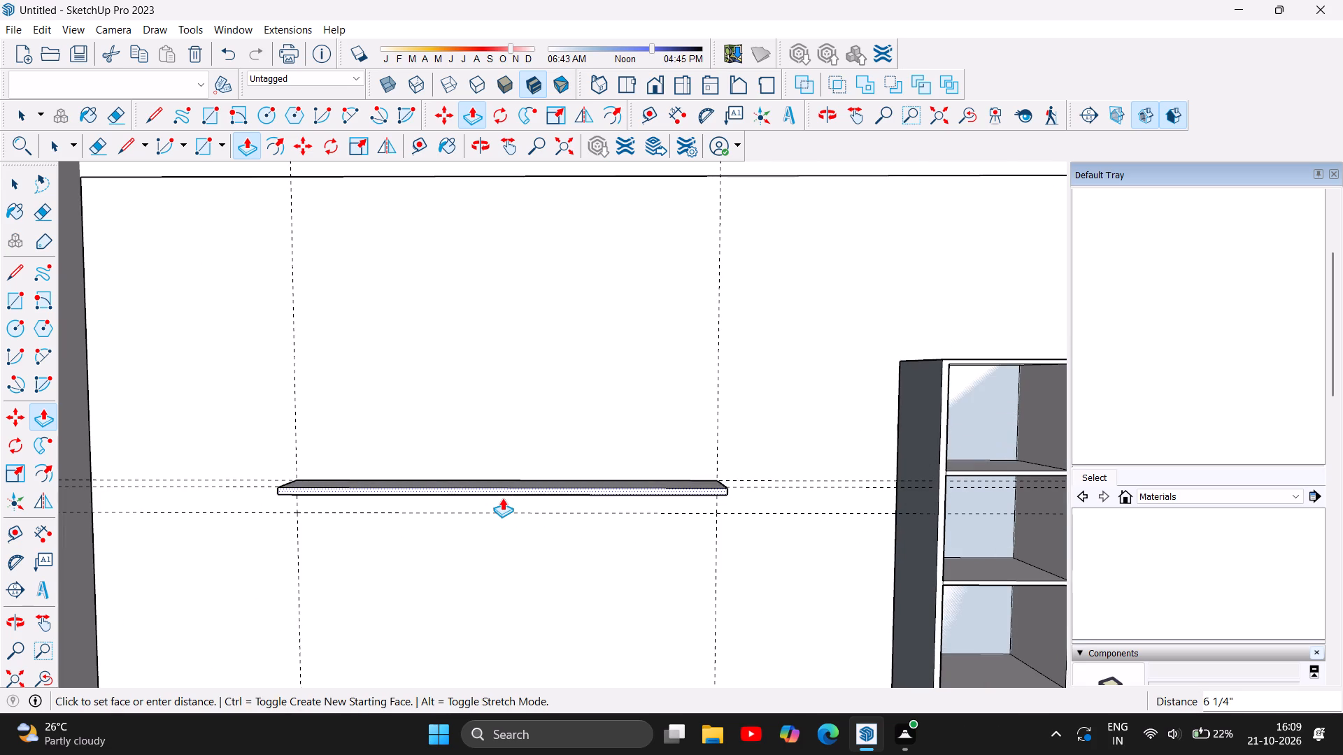
key("9")
key("Return")
scroll(665, 410, "down", 5)
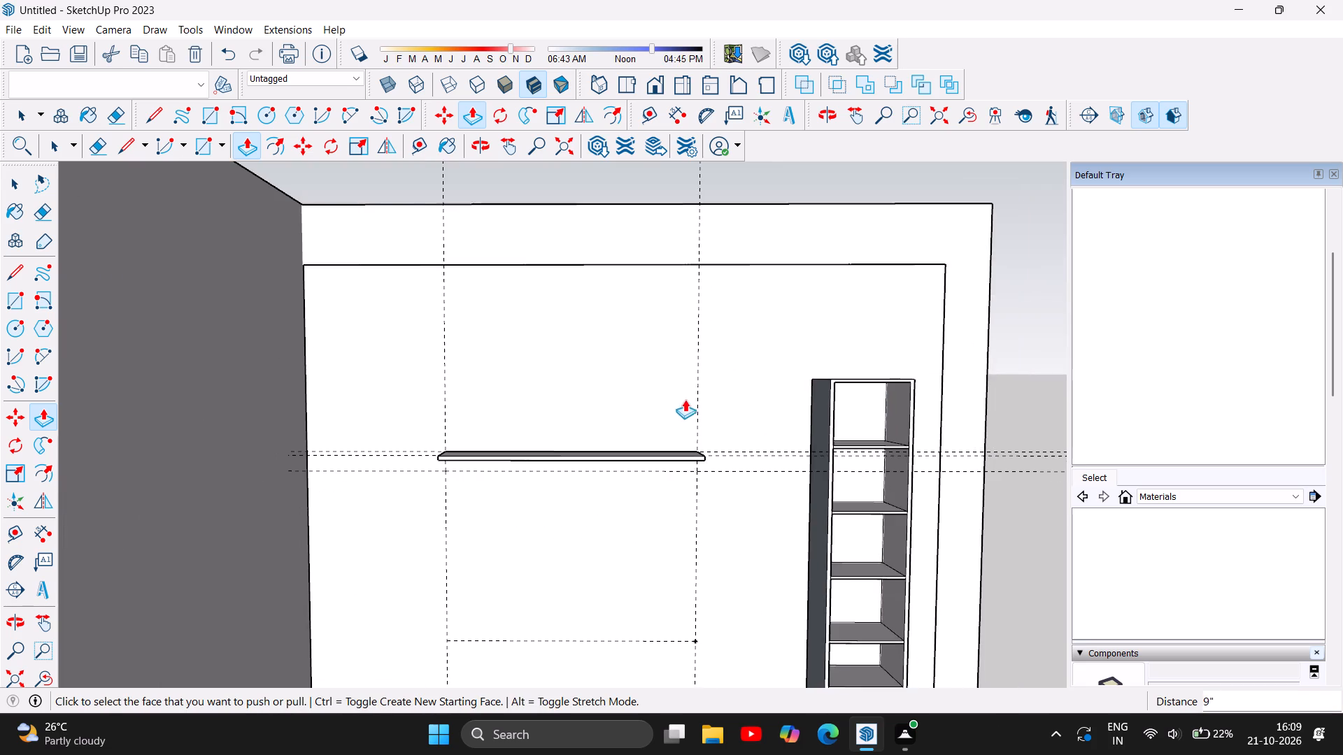
Examine the new floating shelf and the guides beneath it on the TV wall from near and far.
scroll(797, 382, "down", 4)
scroll(543, 400, "up", 2)
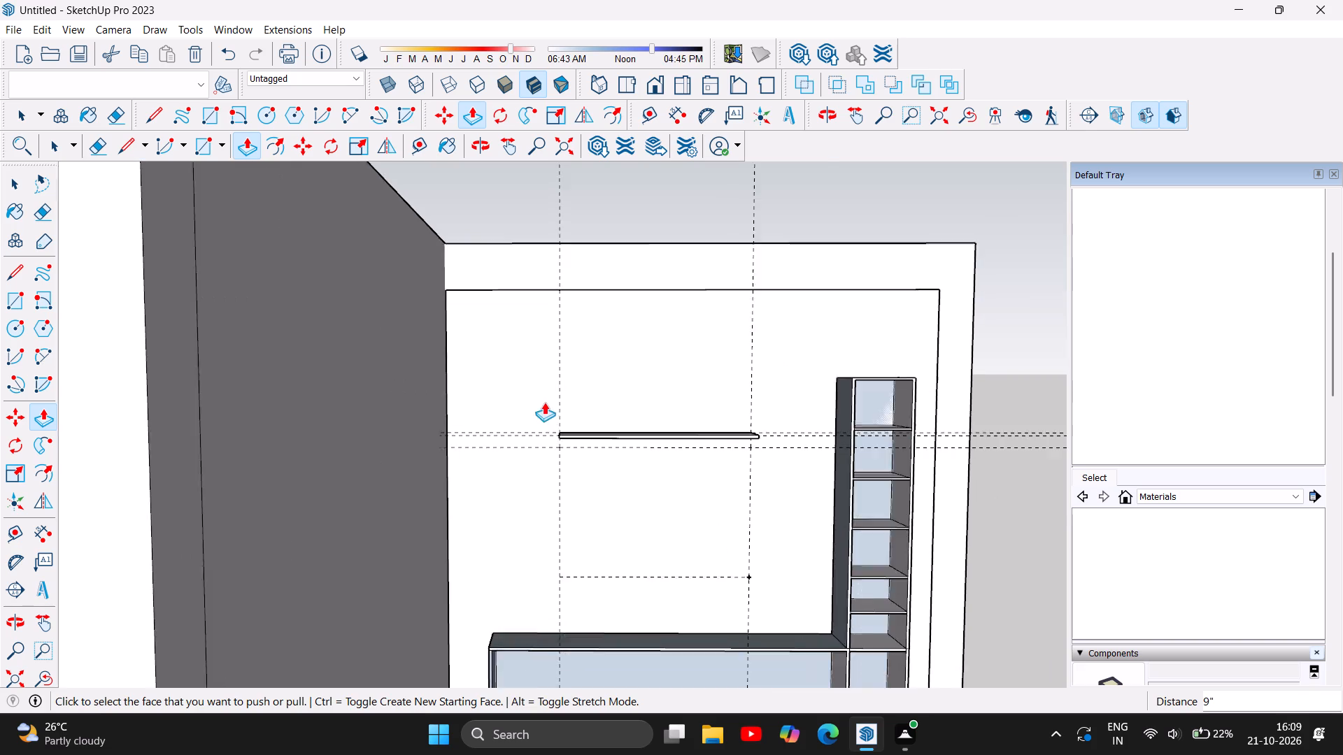
scroll(544, 402, "up", 2)
scroll(571, 454, "up", 17)
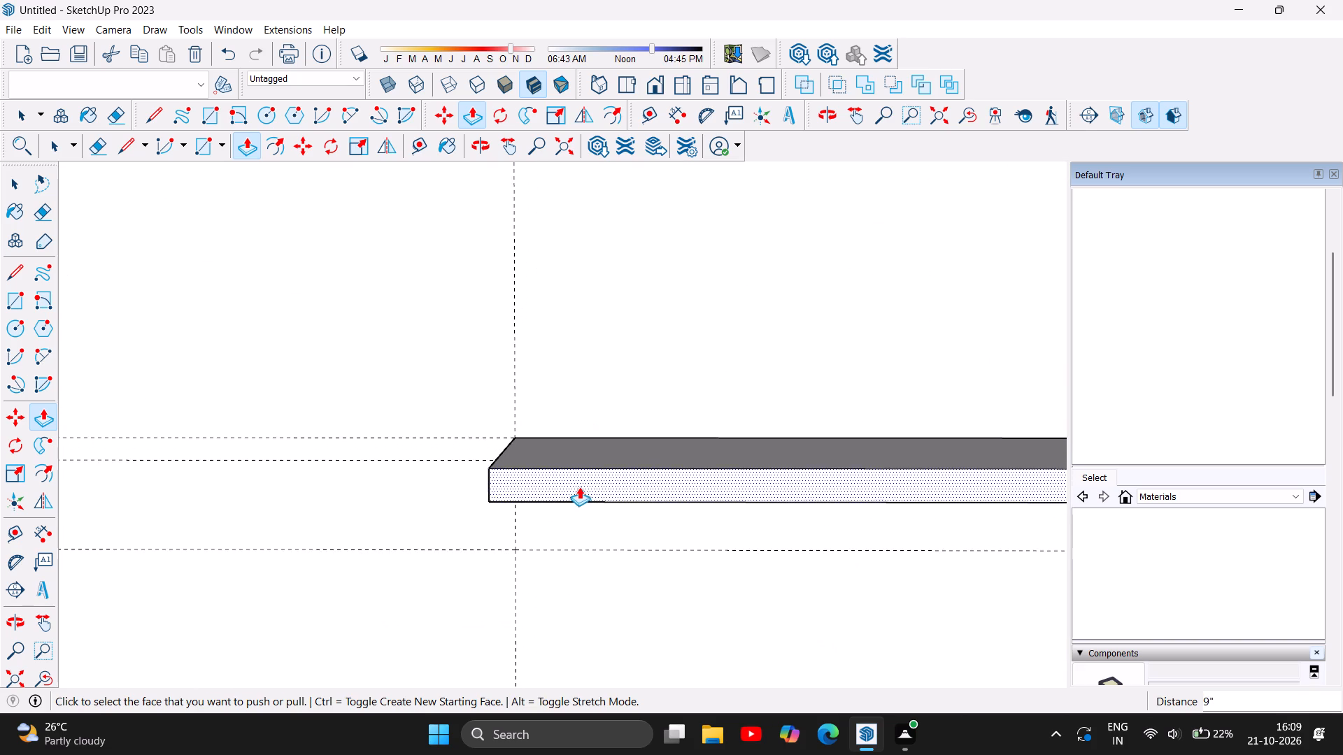
scroll(437, 390, "down", 14)
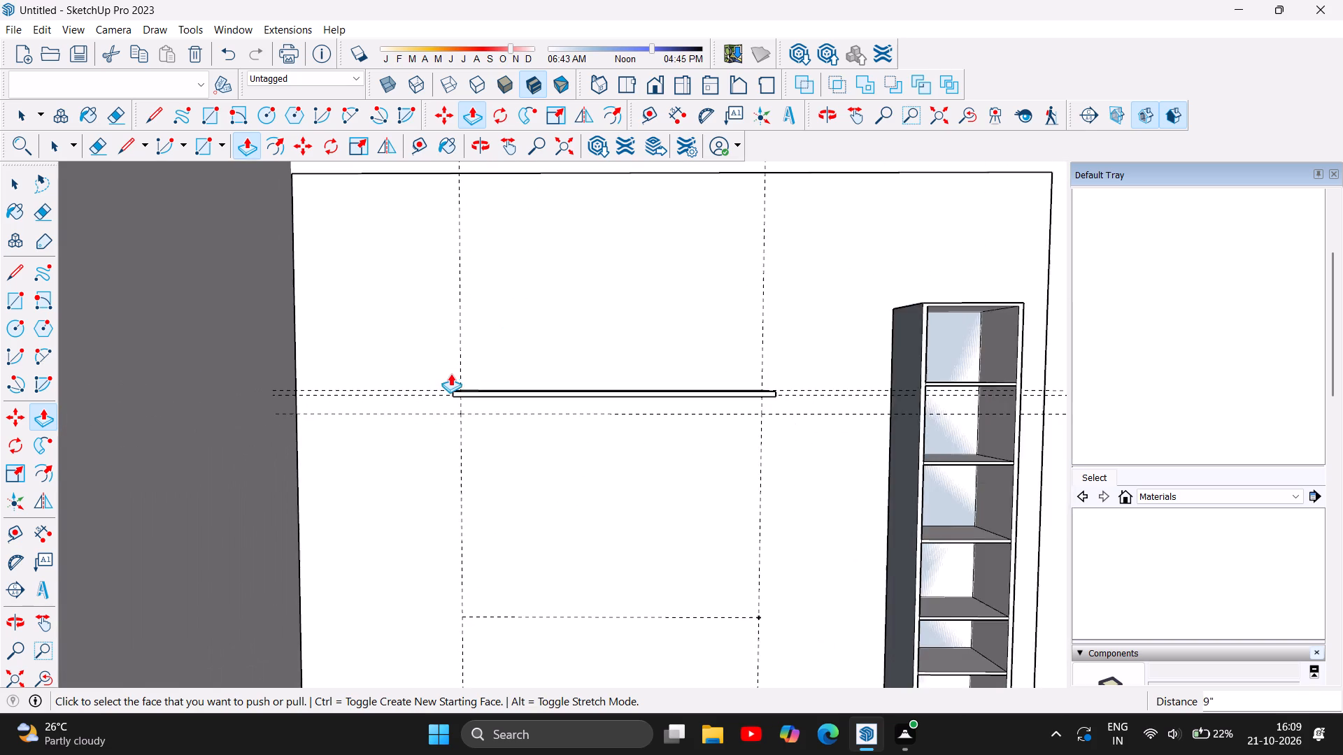
scroll(450, 373, "down", 3)
scroll(564, 540, "up", 5)
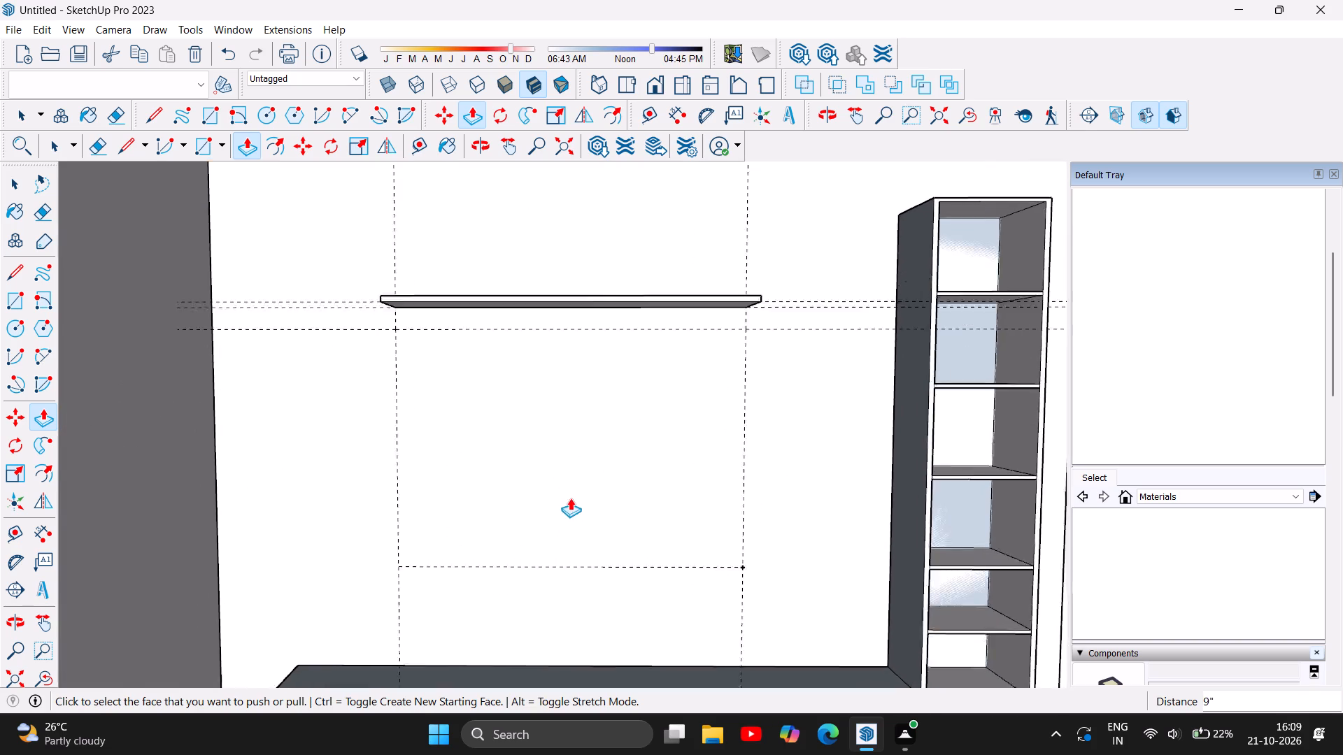
scroll(570, 498, "up", 3)
scroll(415, 440, "down", 5)
scroll(492, 519, "up", 1)
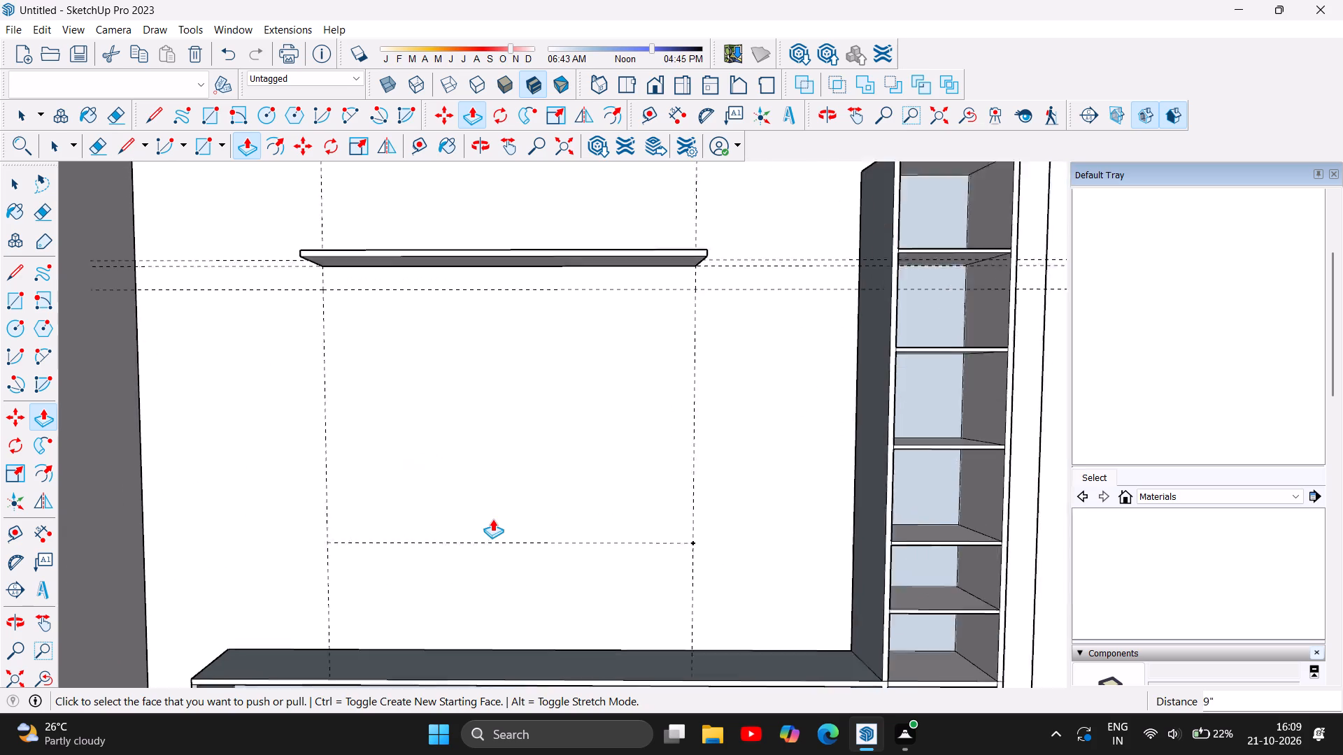
scroll(492, 519, "up", 3)
scroll(485, 513, "down", 3)
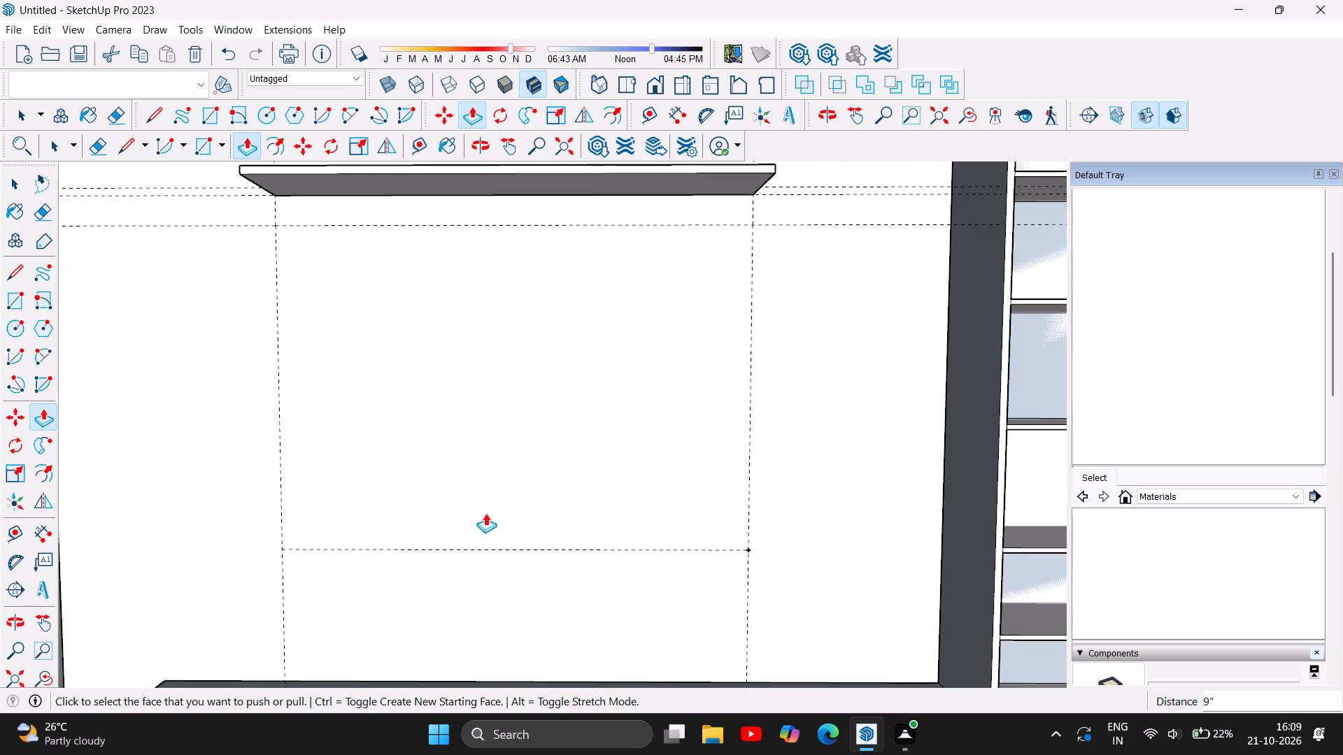
scroll(485, 513, "down", 2)
left_click(546, 531)
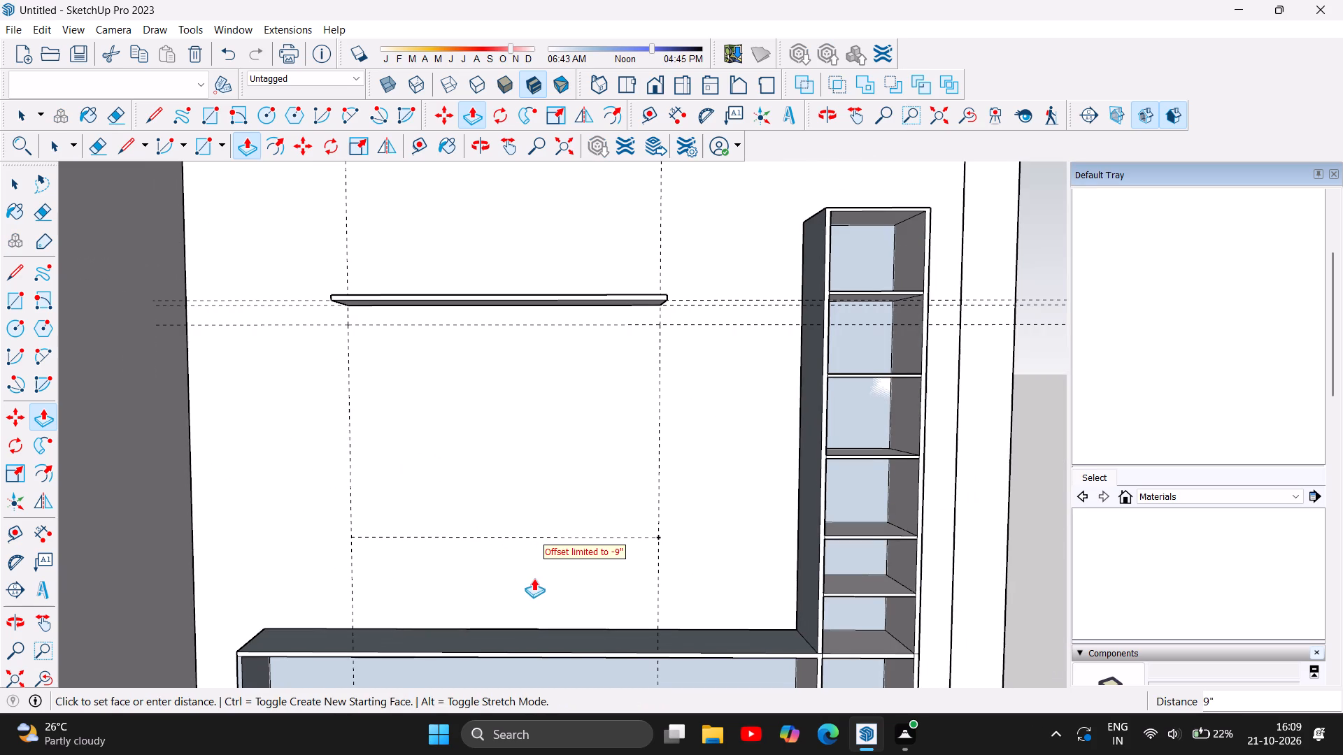
key("Escape")
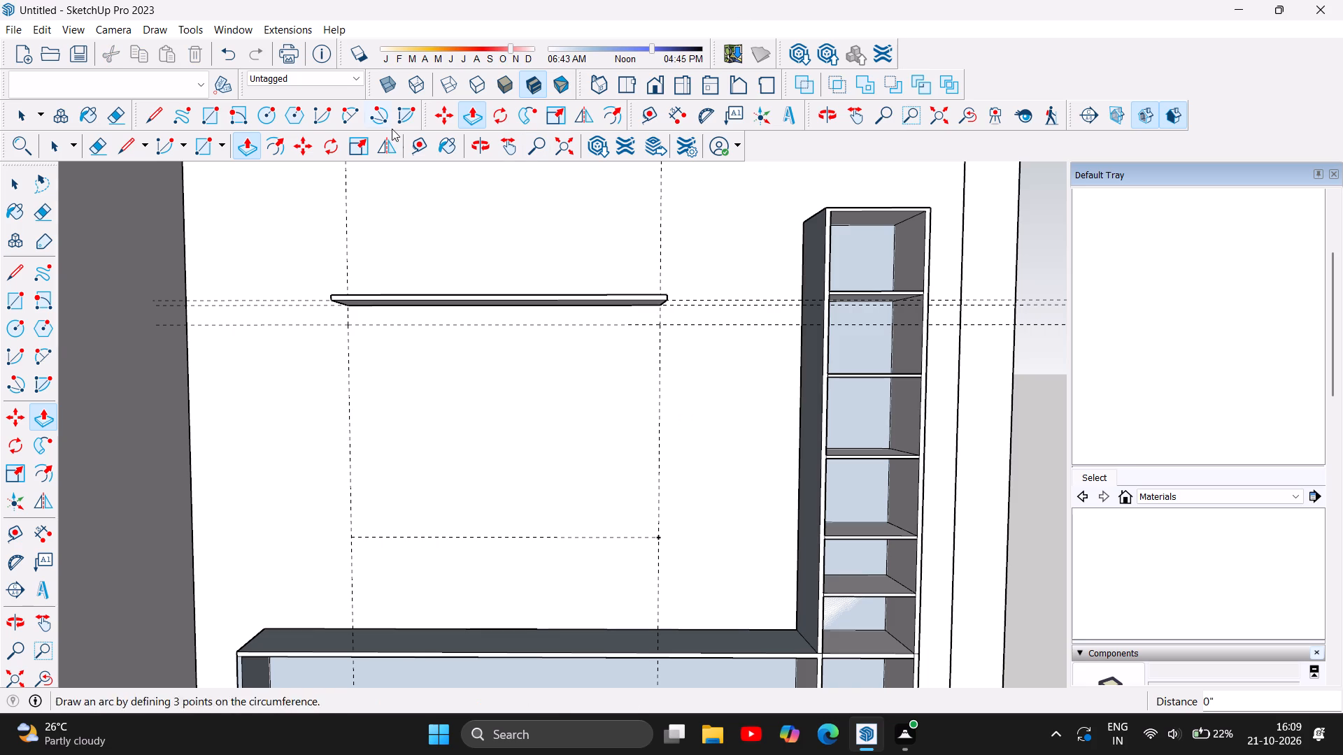
Outline a rectangle about 4' by 2' 9" with the Line tool below the floating shelf, following the wall's guides.
left_click(474, 143)
left_click_drag(708, 426, 343, 484)
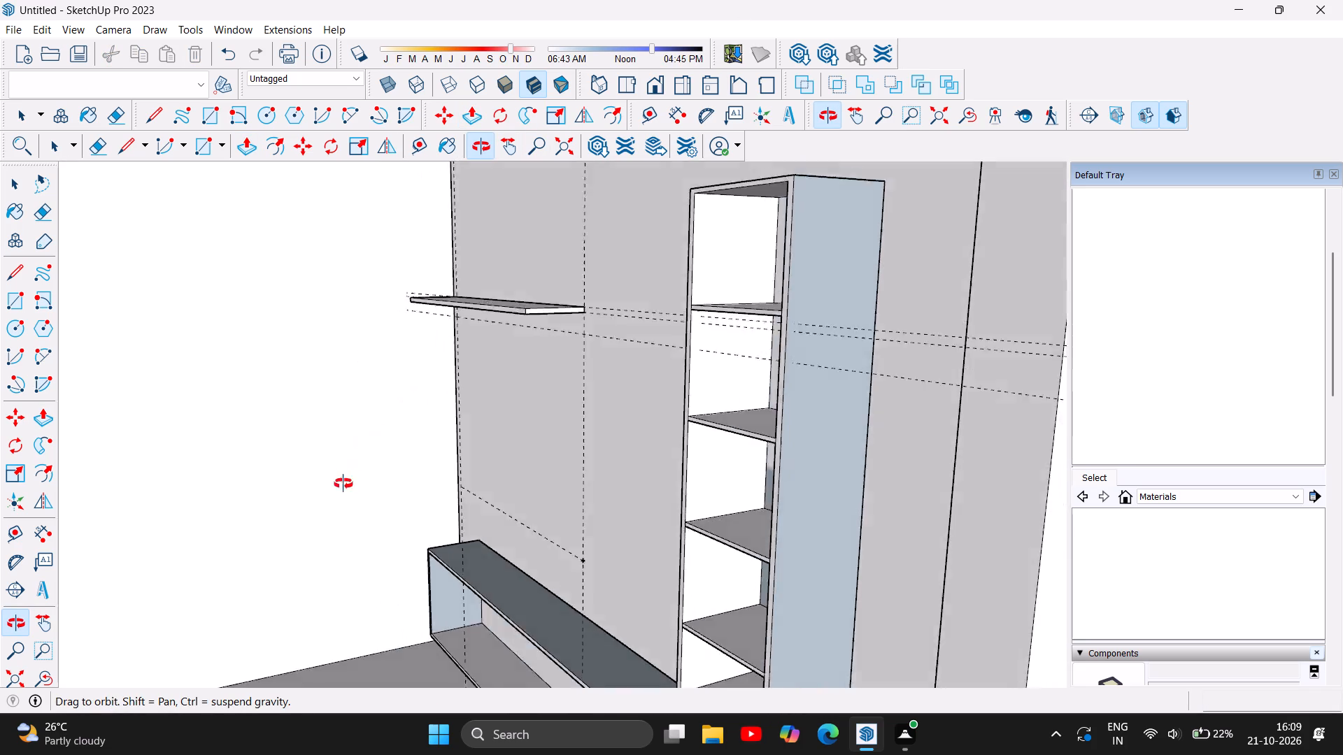
left_click_drag(343, 484, 795, 432)
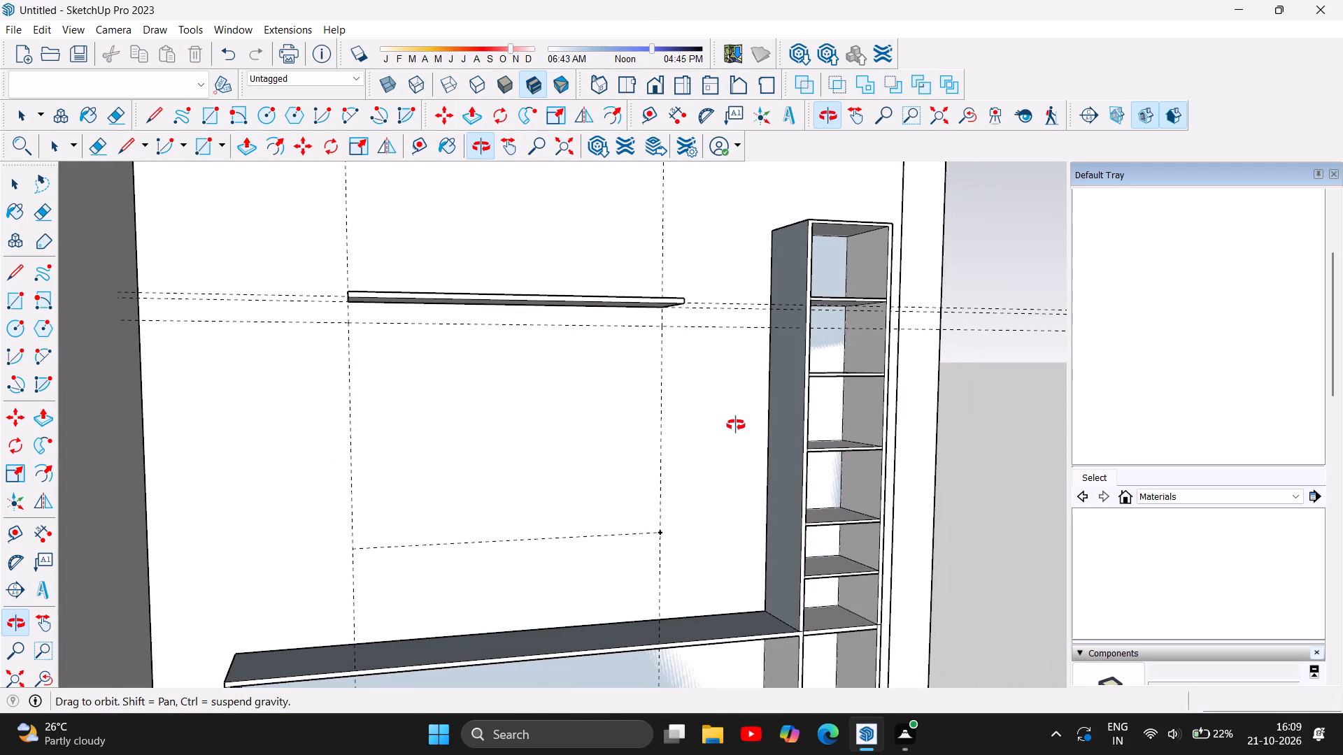
scroll(469, 440, "down", 5)
scroll(618, 420, "up", 4)
scroll(528, 490, "up", 1)
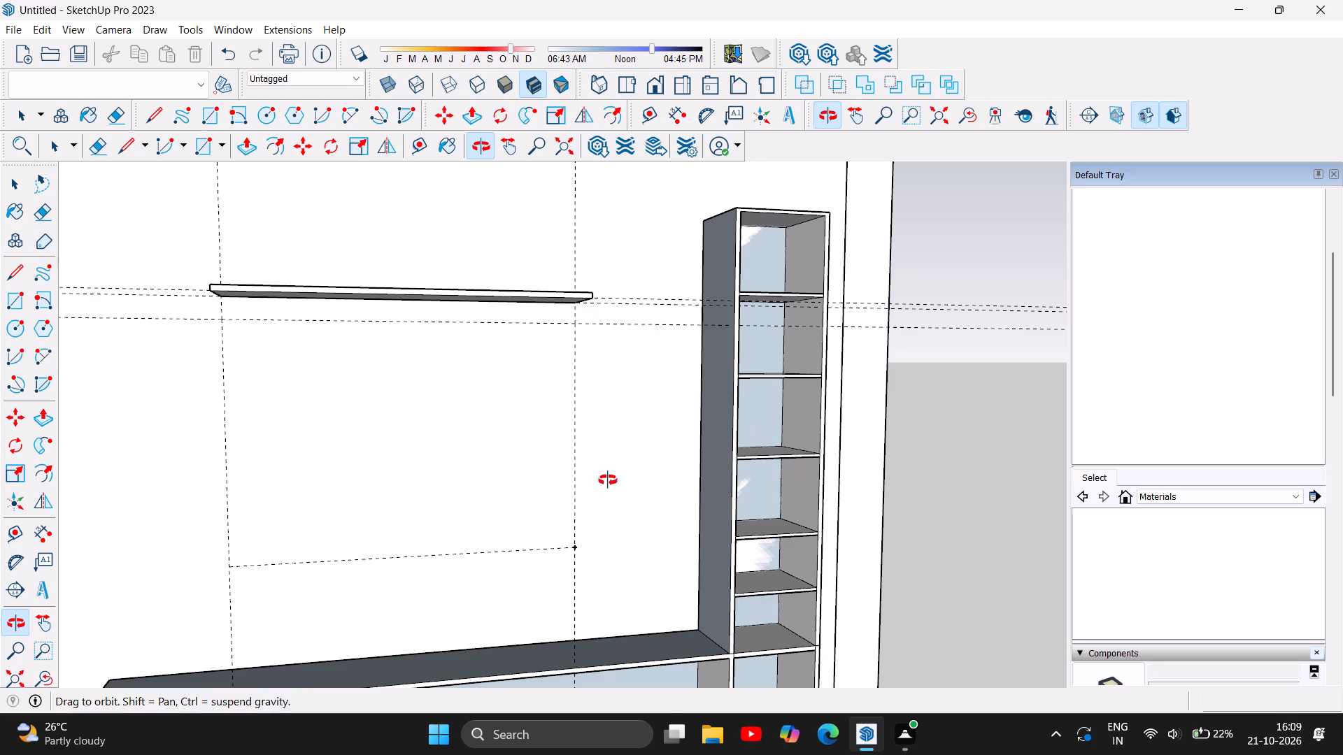
scroll(598, 479, "up", 1)
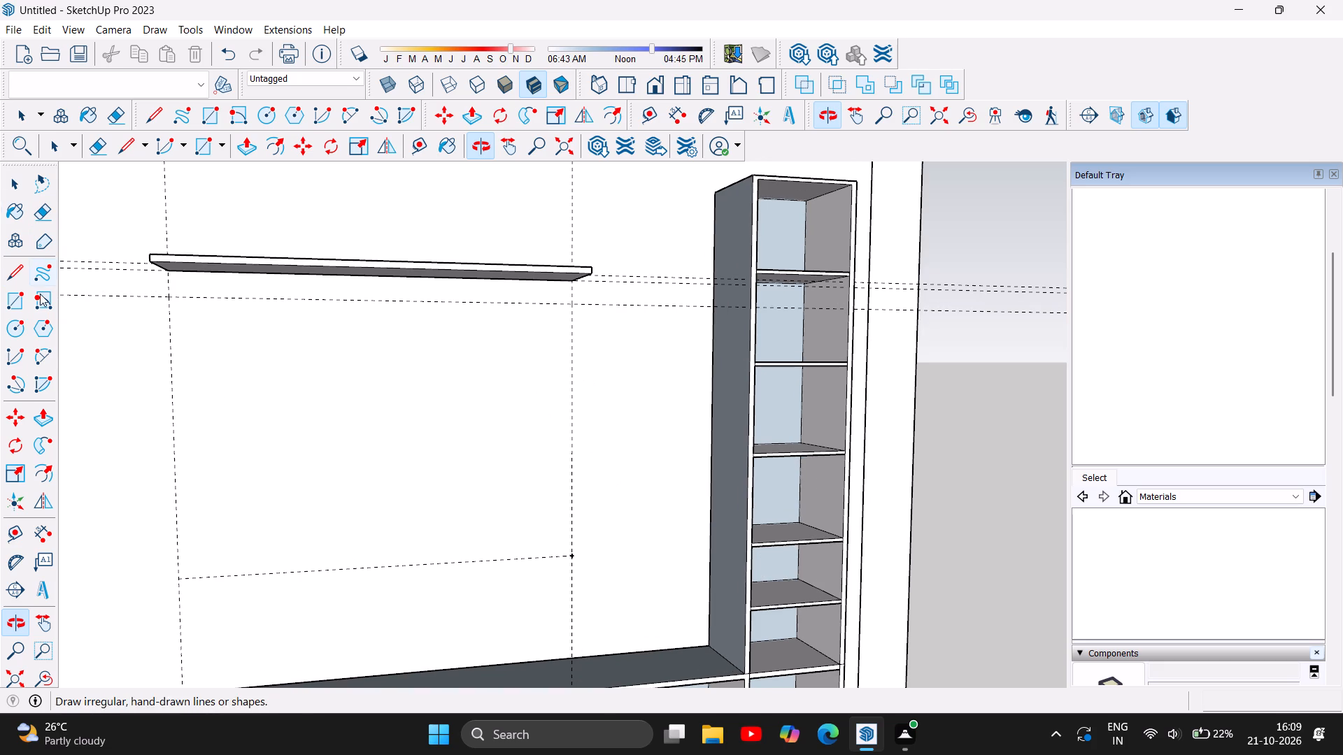
left_click(20, 275)
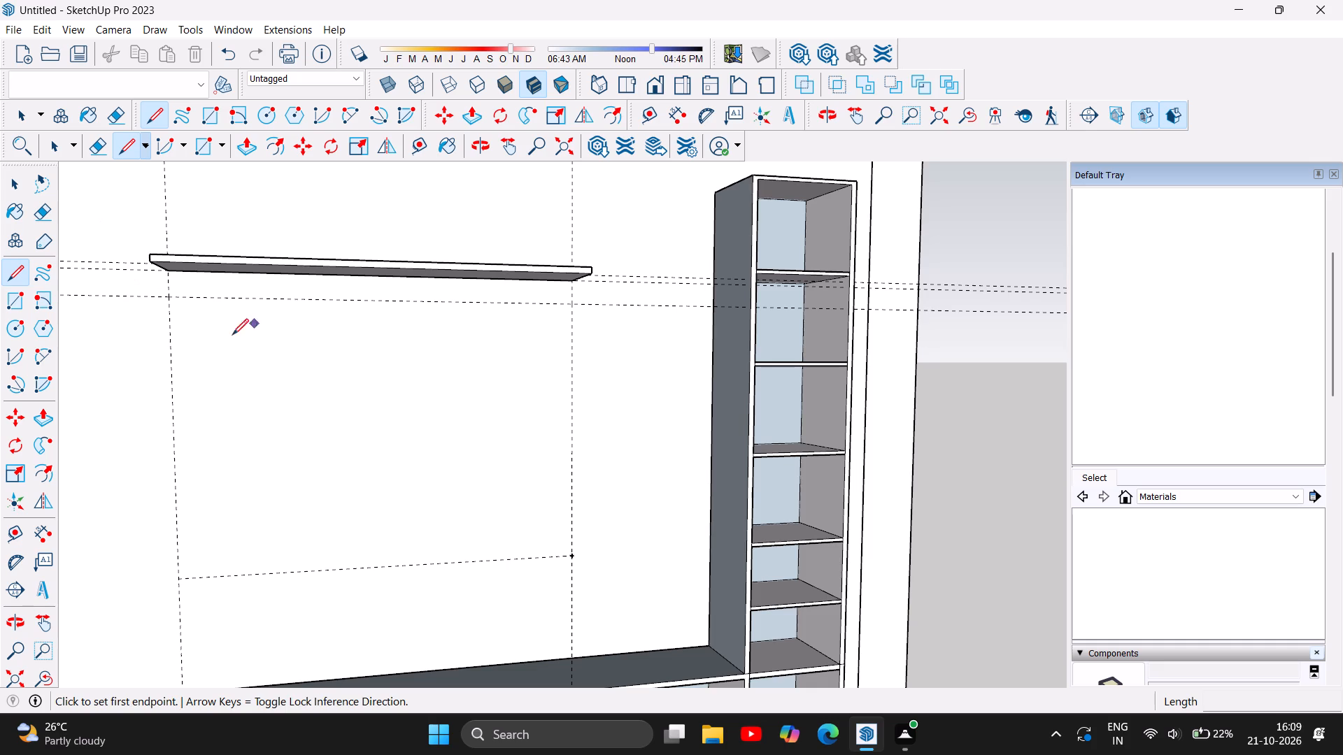
left_click(170, 295)
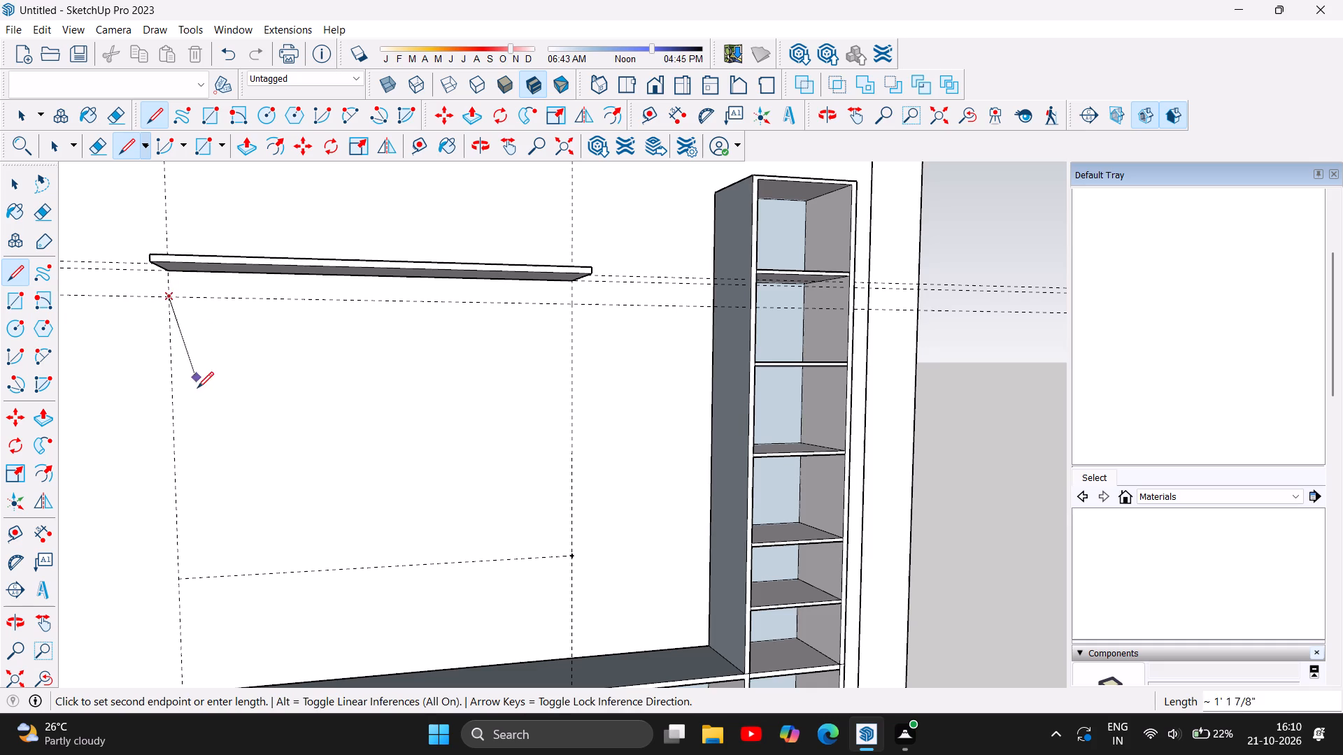
left_click(176, 578)
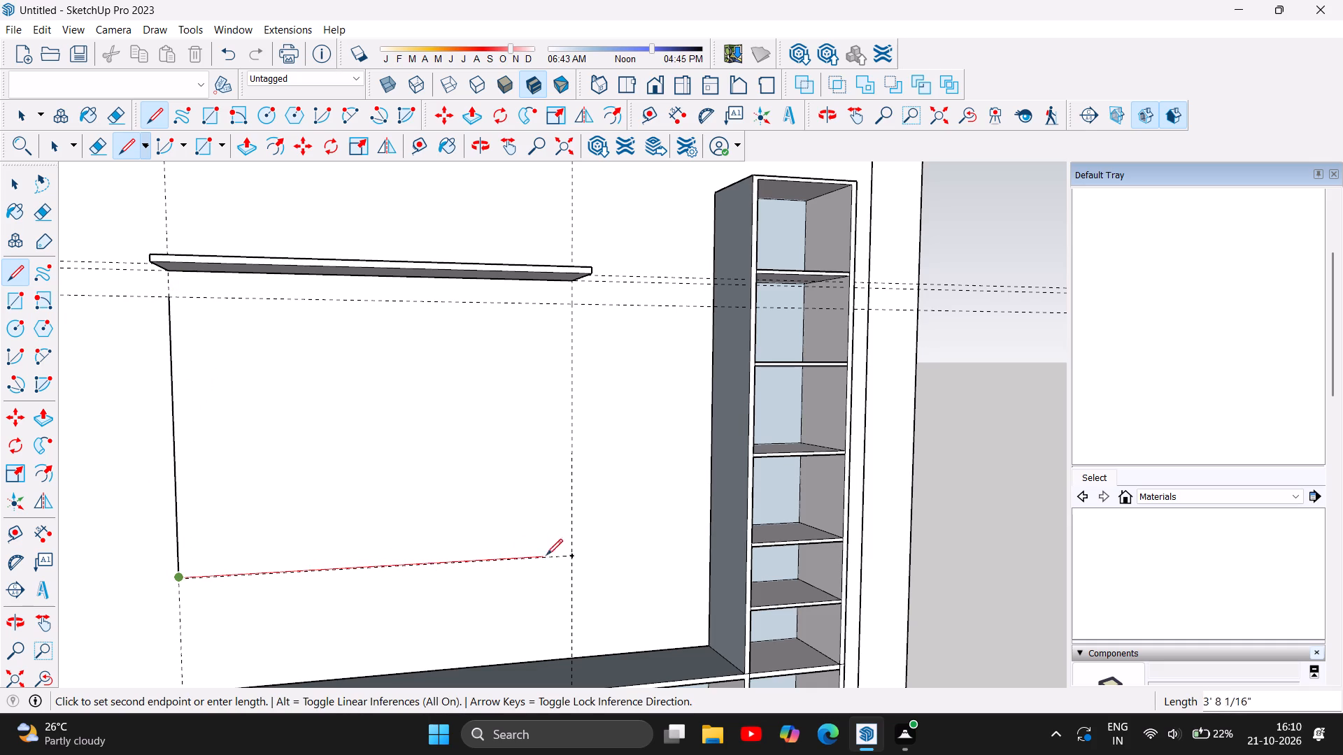
left_click(569, 556)
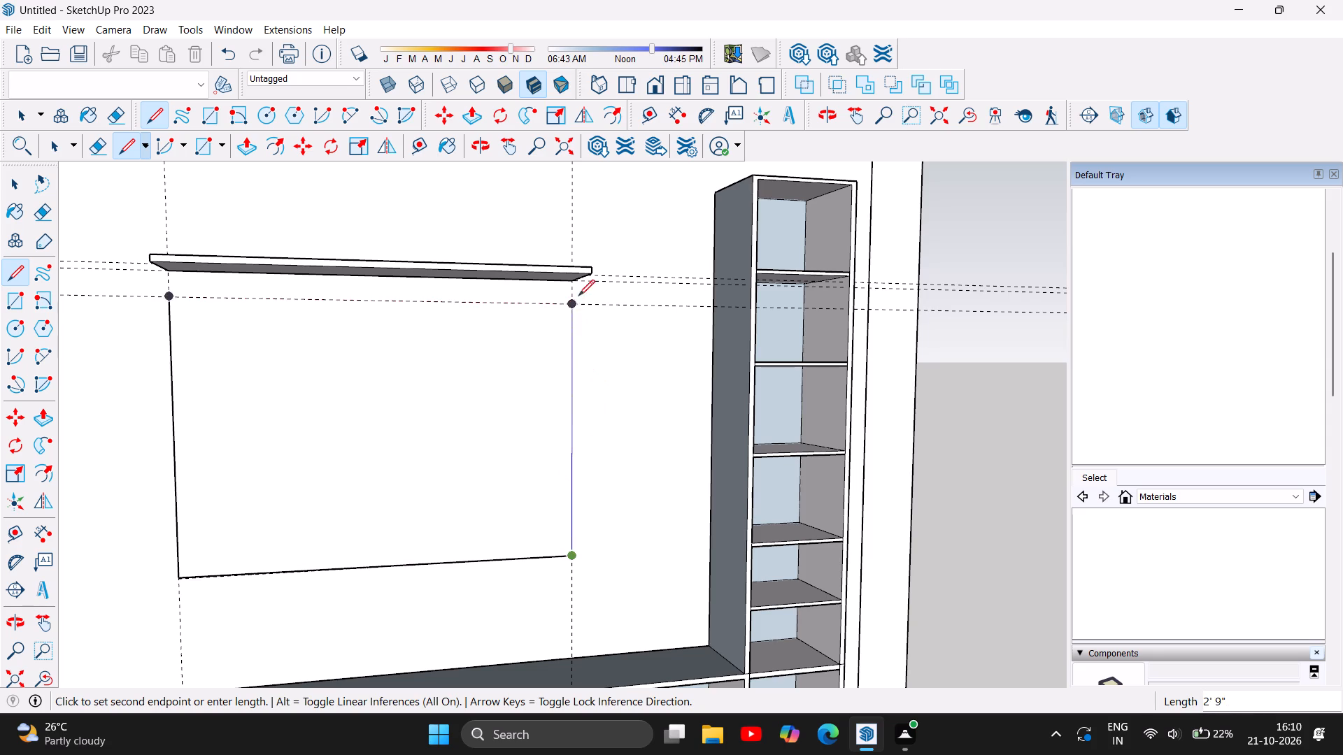
left_click(575, 303)
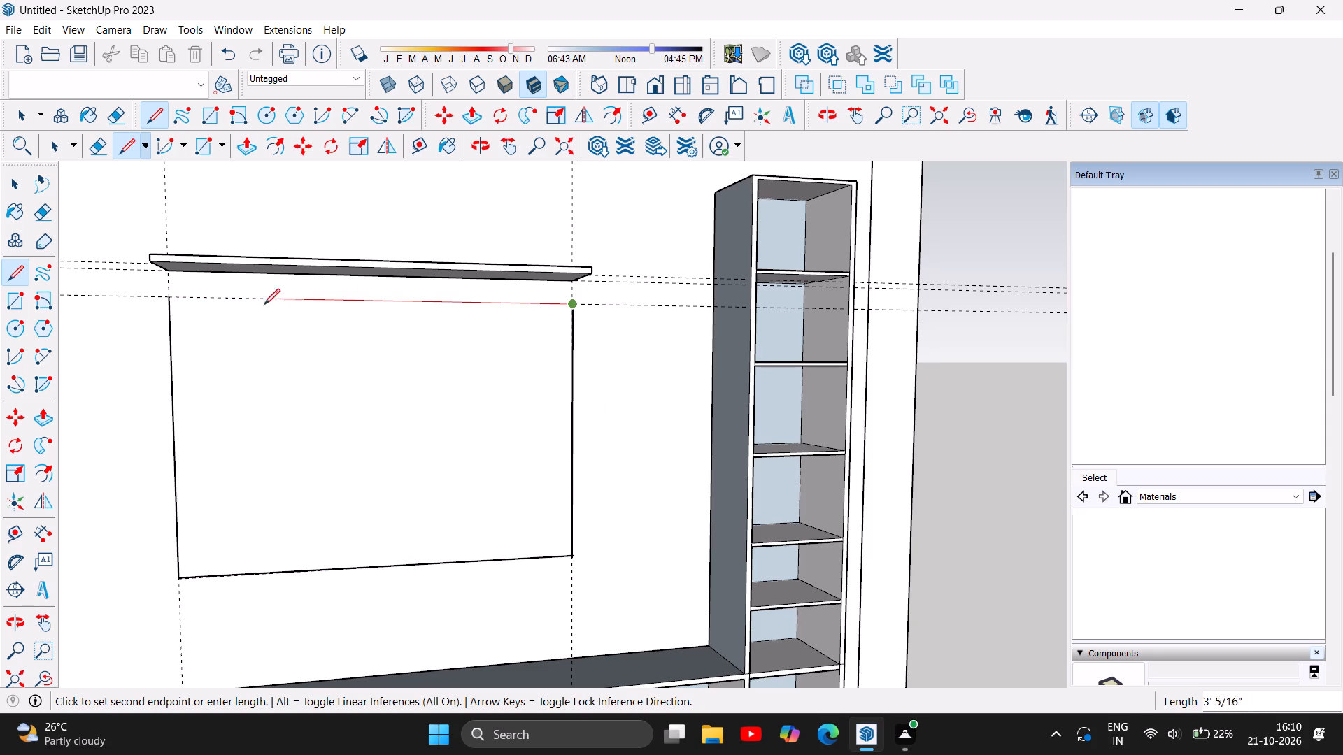
left_click(165, 297)
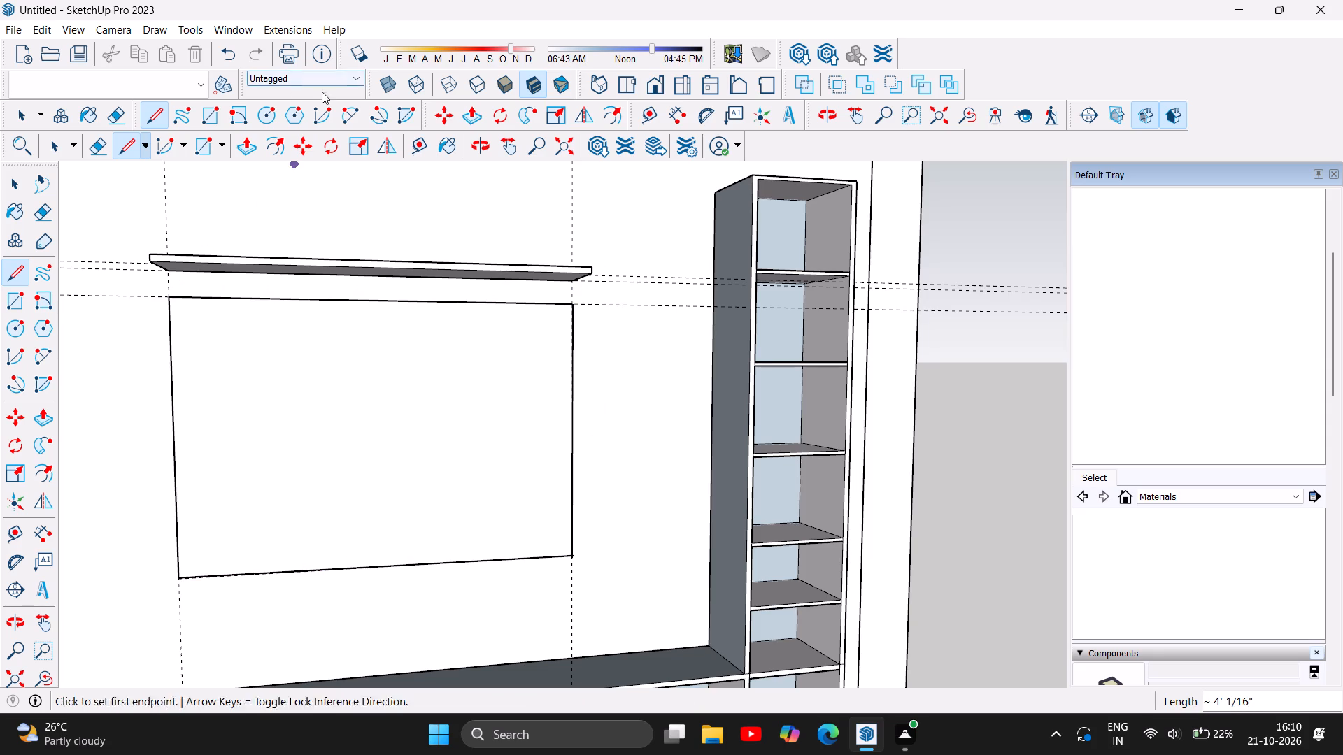
Extrude the rectangle below the floating shelf 1" out from the wall with Push/Pull to form a TV panel.
left_click(241, 154)
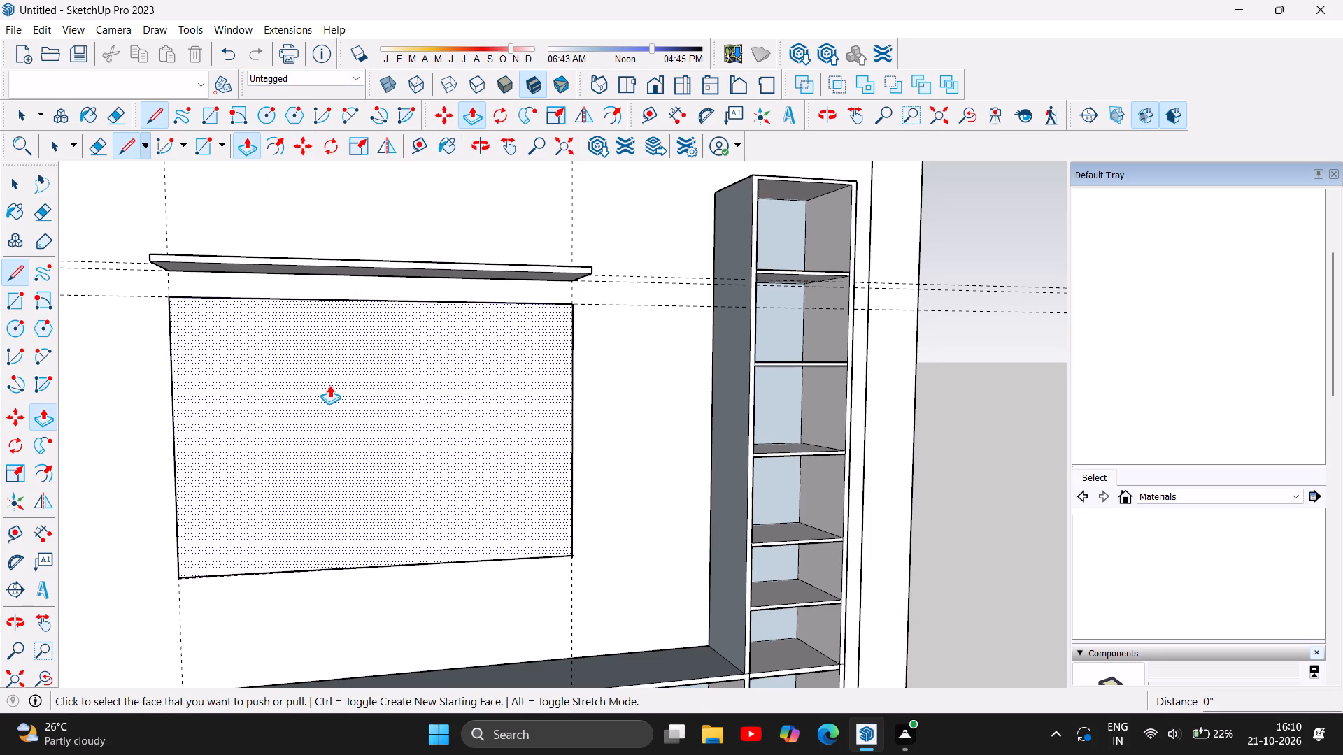
left_click(329, 385)
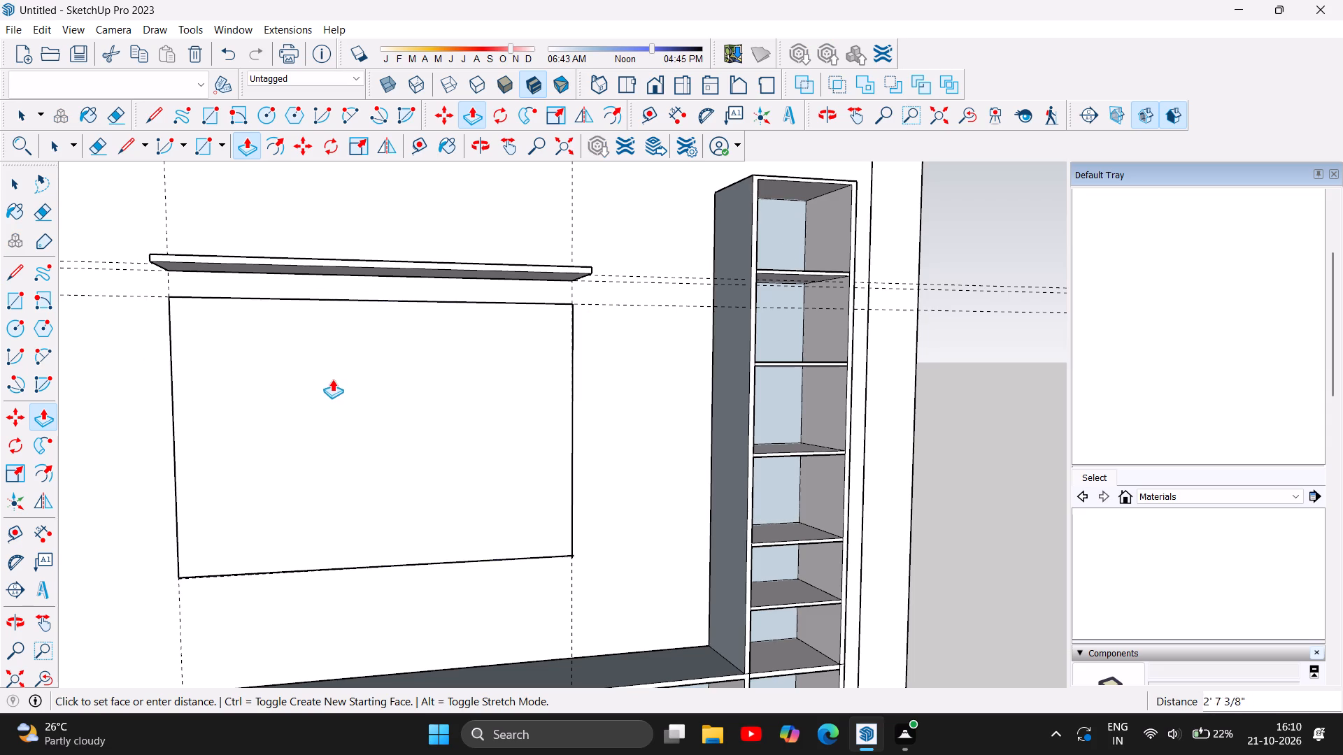
scroll(352, 347, "down", 5)
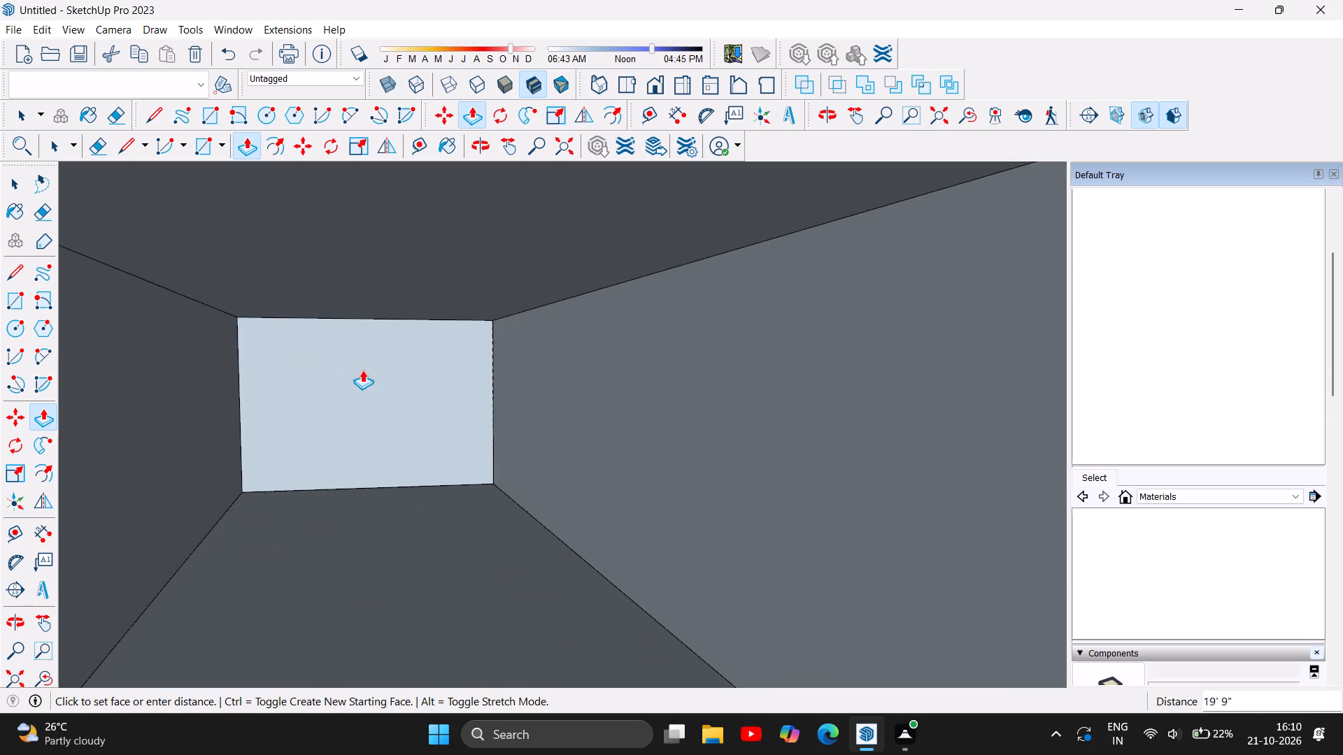
scroll(363, 373, "down", 12)
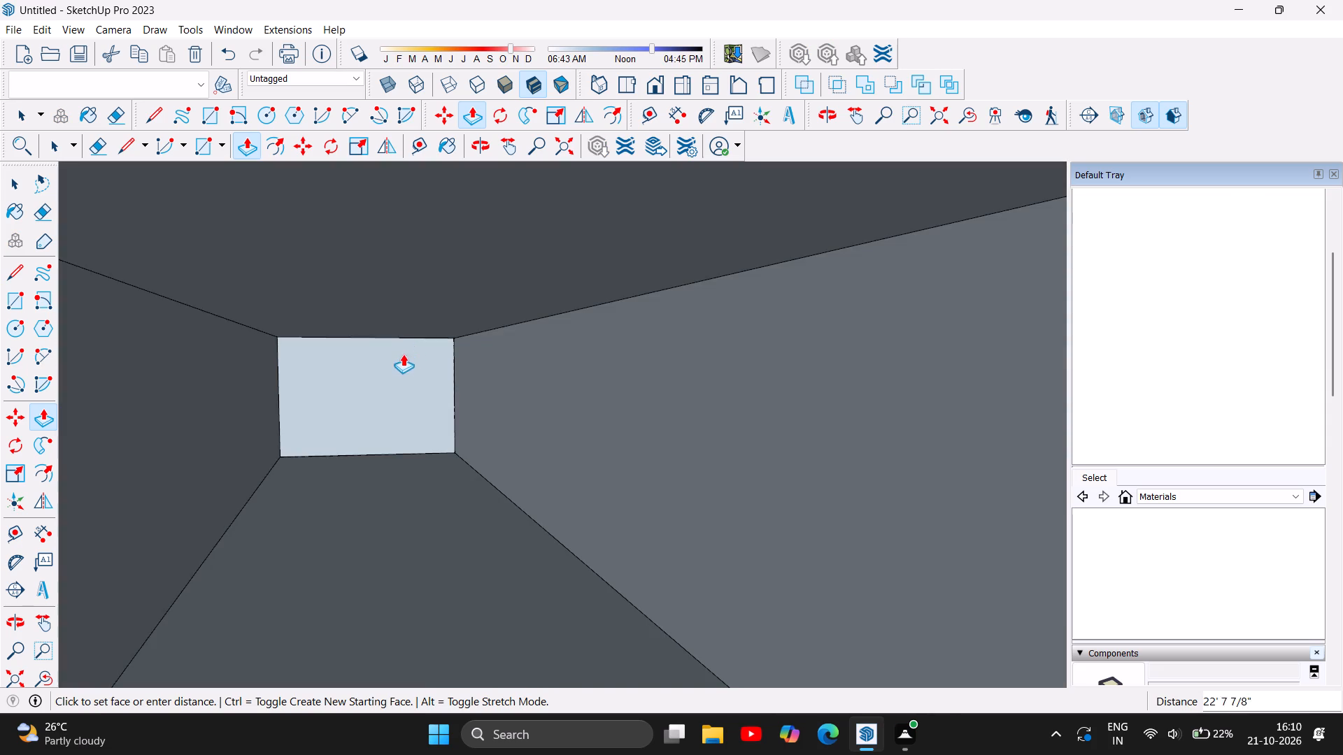
scroll(369, 405, "down", 3)
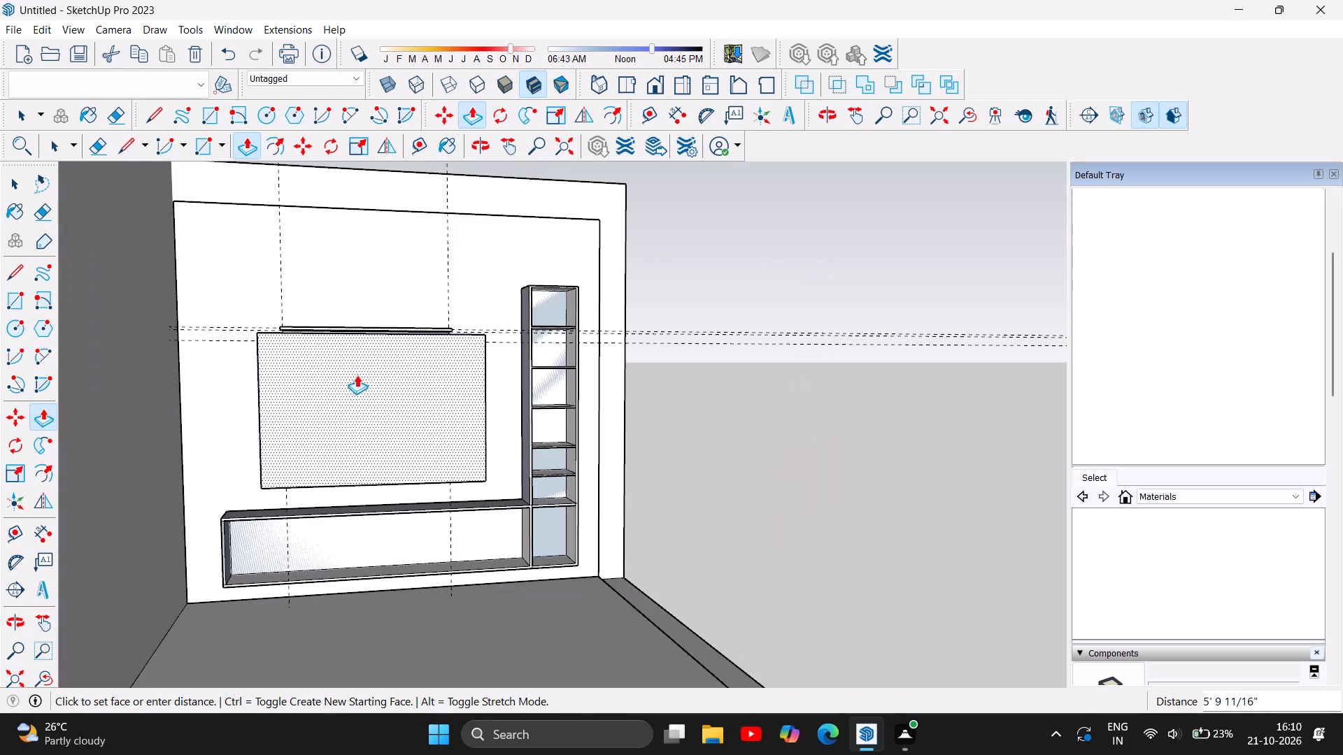
key("1")
key("Return")
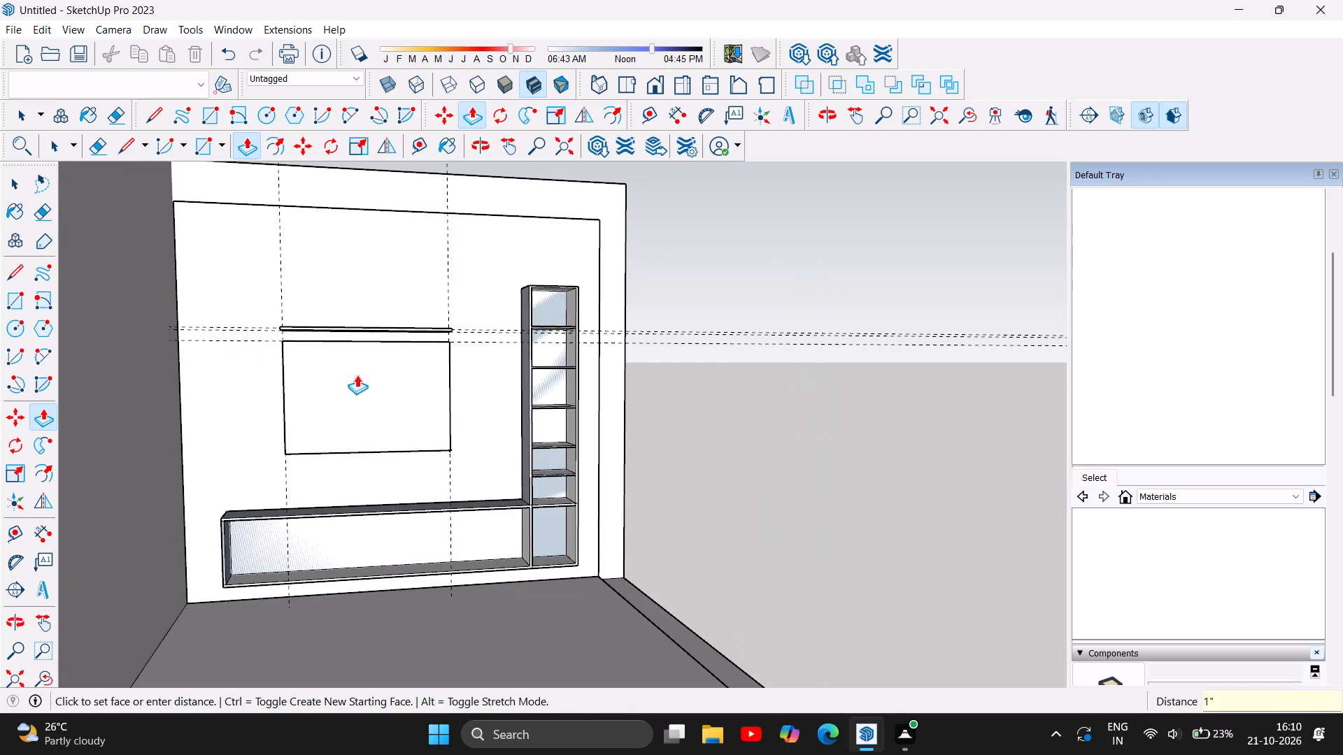
Examine the TV panel, floating shelf, low box and tall shelf unit up close and from several angles.
left_click(485, 141)
left_click_drag(341, 375, 342, 524)
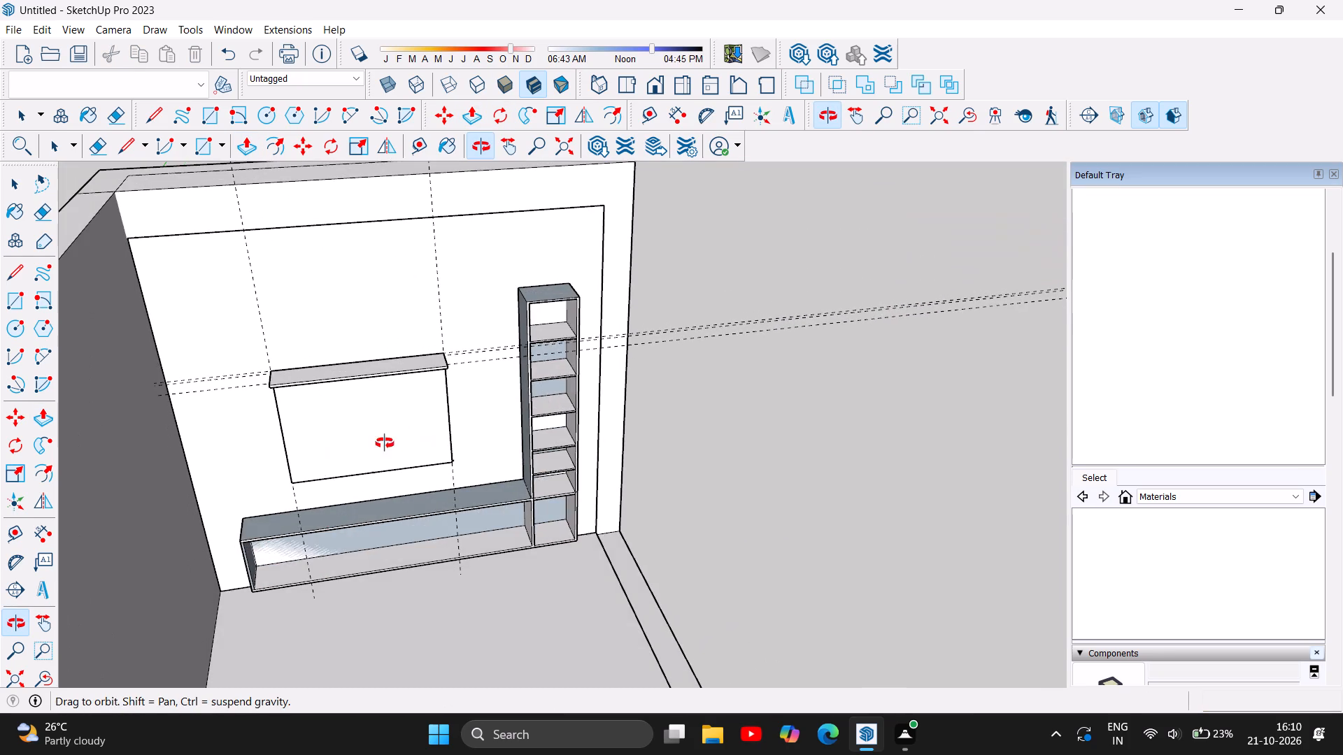
scroll(459, 398, "up", 19)
left_click_drag(439, 395, 429, 397)
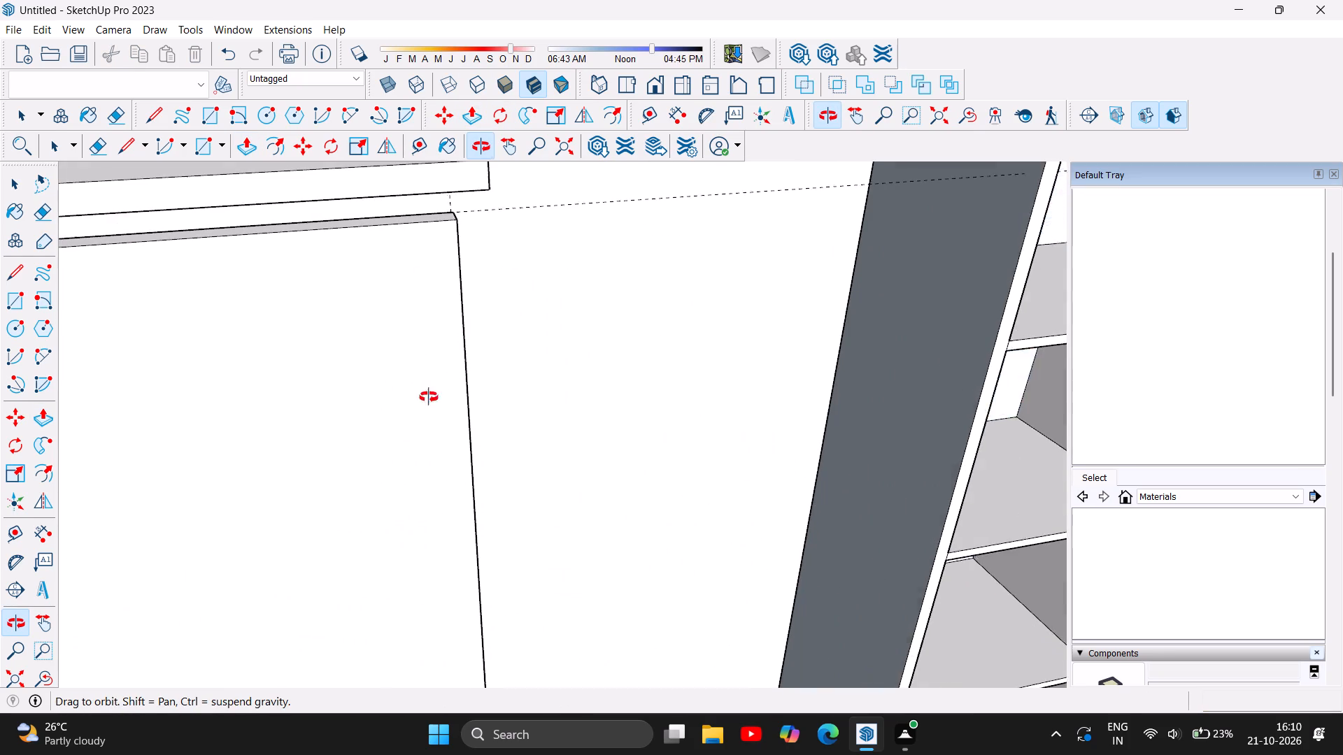
left_click_drag(429, 397, 466, 327)
scroll(502, 373, "down", 10)
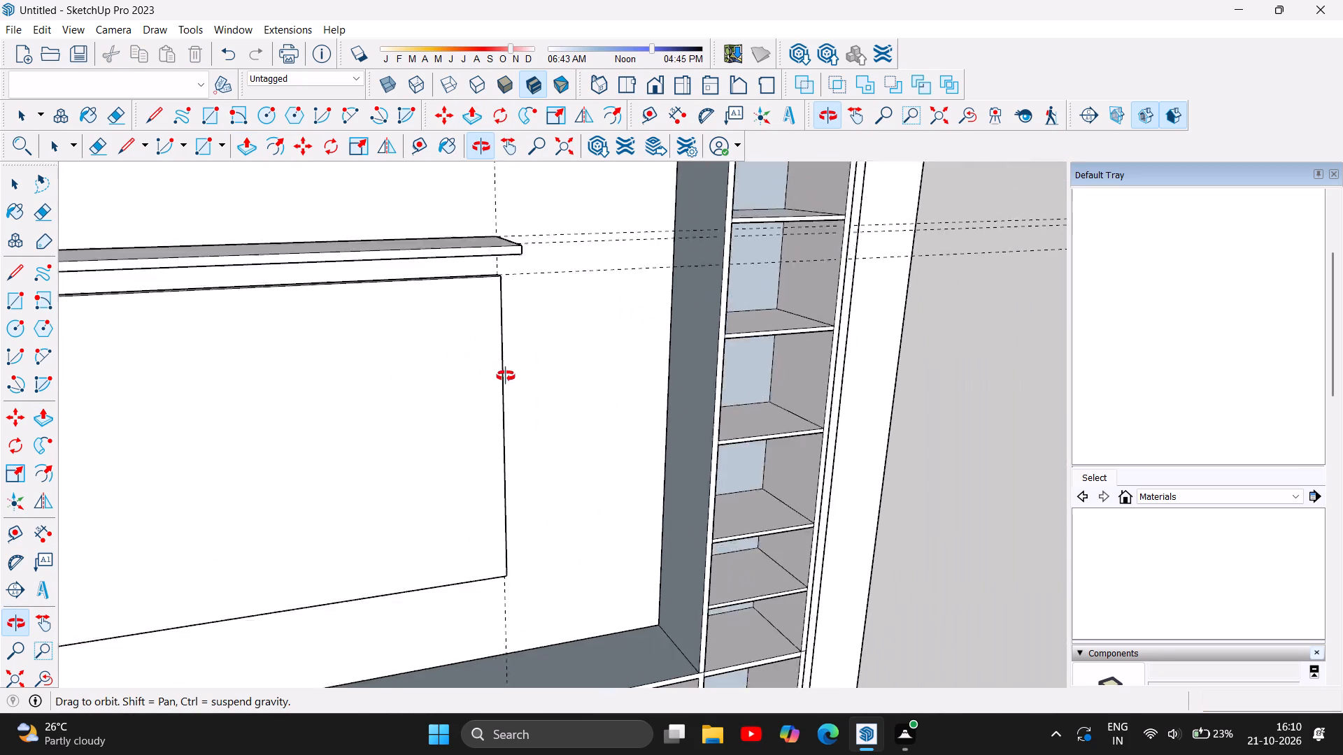
scroll(506, 376, "down", 7)
left_click_drag(464, 463, 353, 329)
left_click_drag(442, 552, 120, 570)
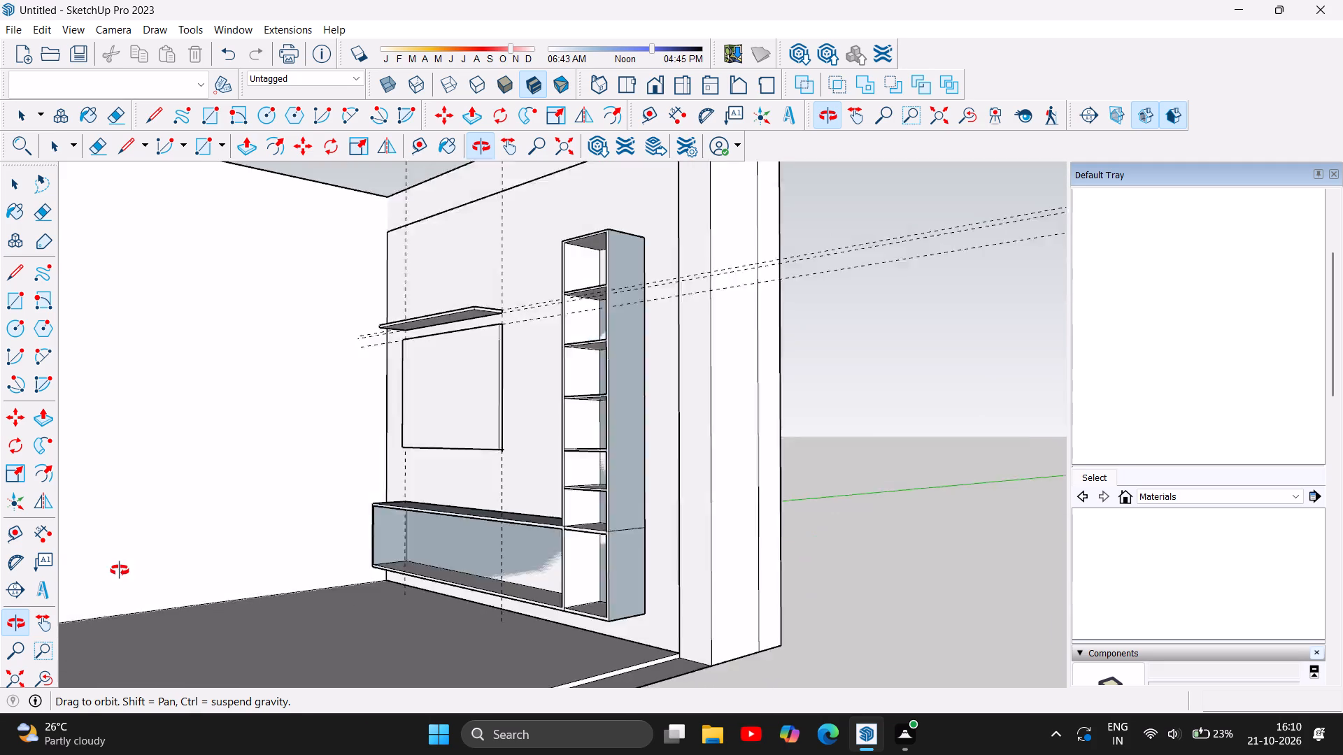
left_click_drag(120, 570, 229, 664)
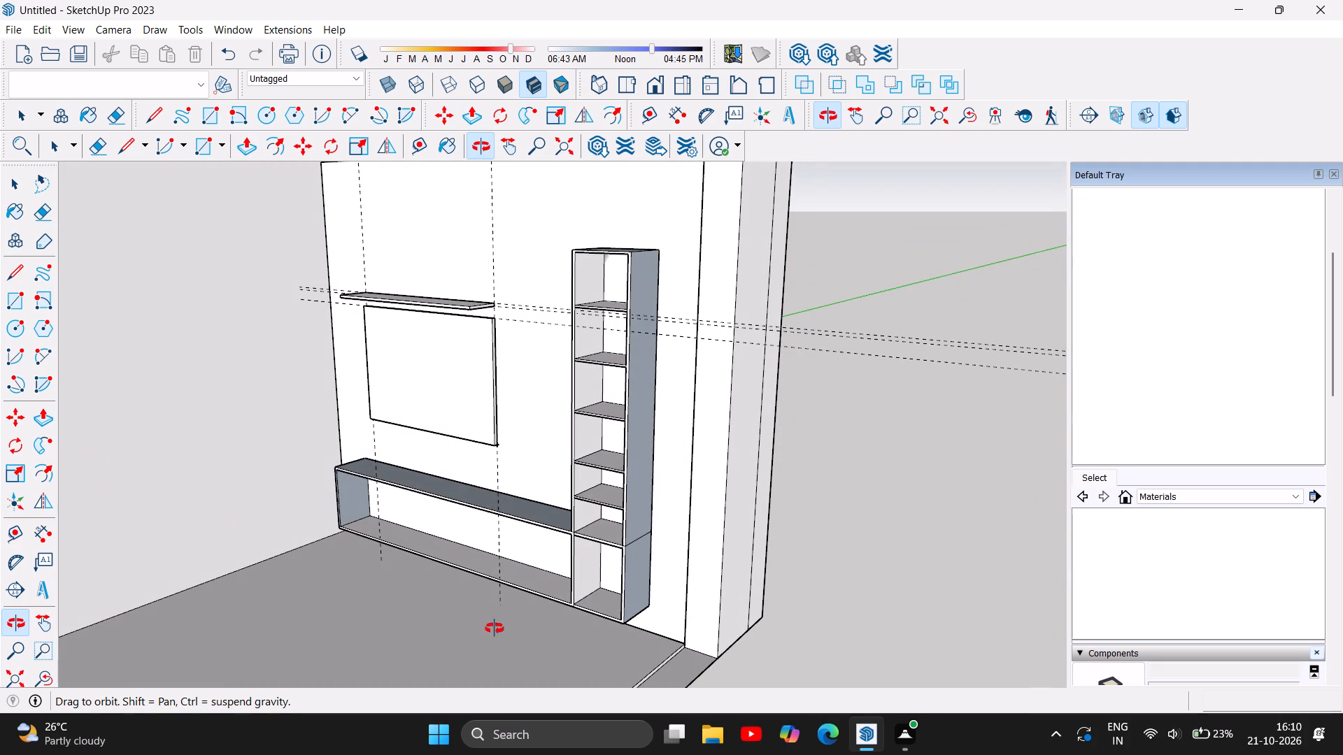
left_click_drag(485, 609, 681, 566)
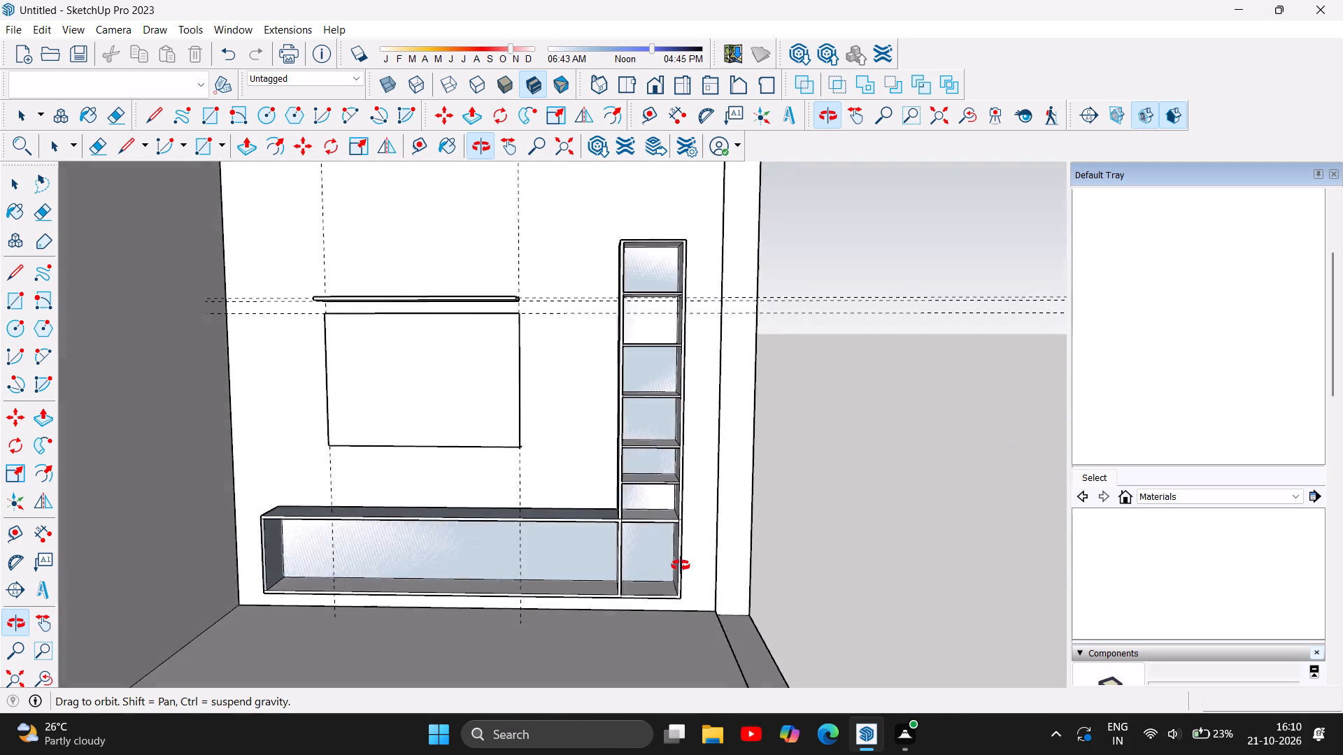
left_click_drag(681, 566, 717, 493)
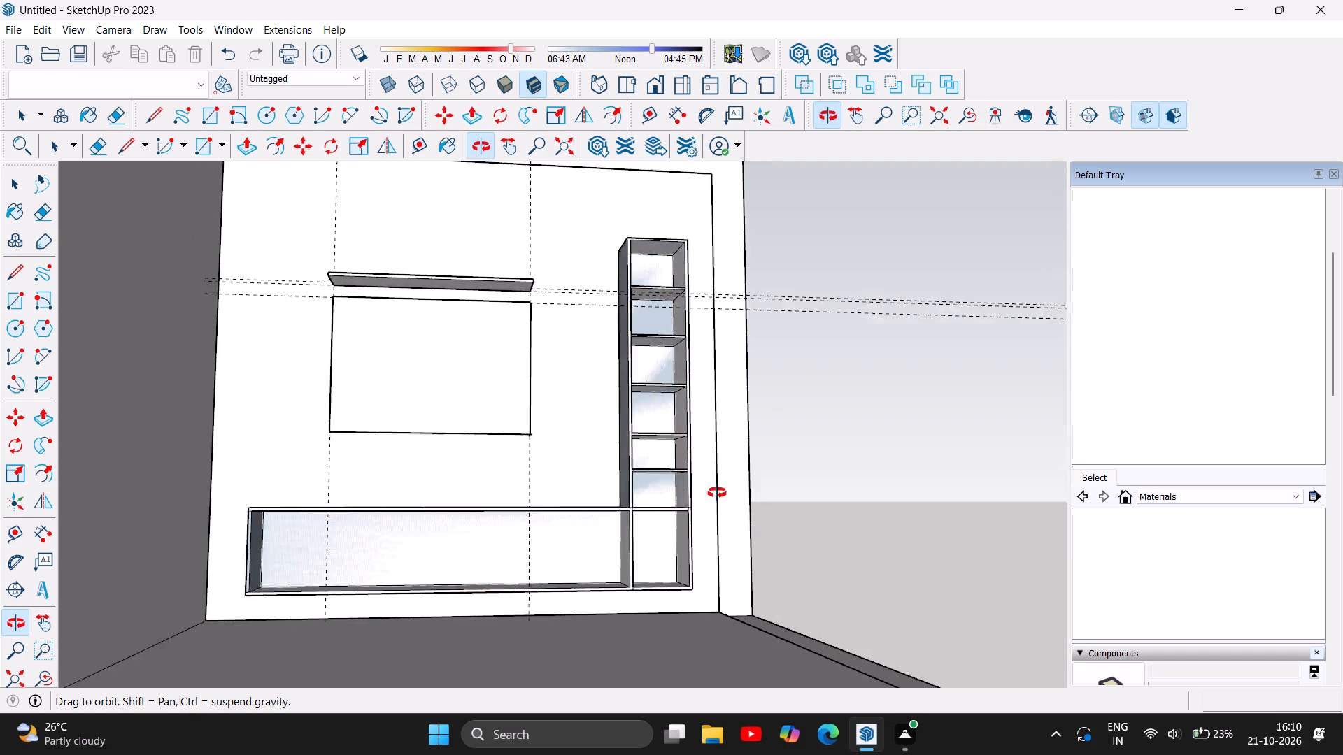
left_click_drag(717, 493, 751, 601)
left_click_drag(315, 591, 282, 560)
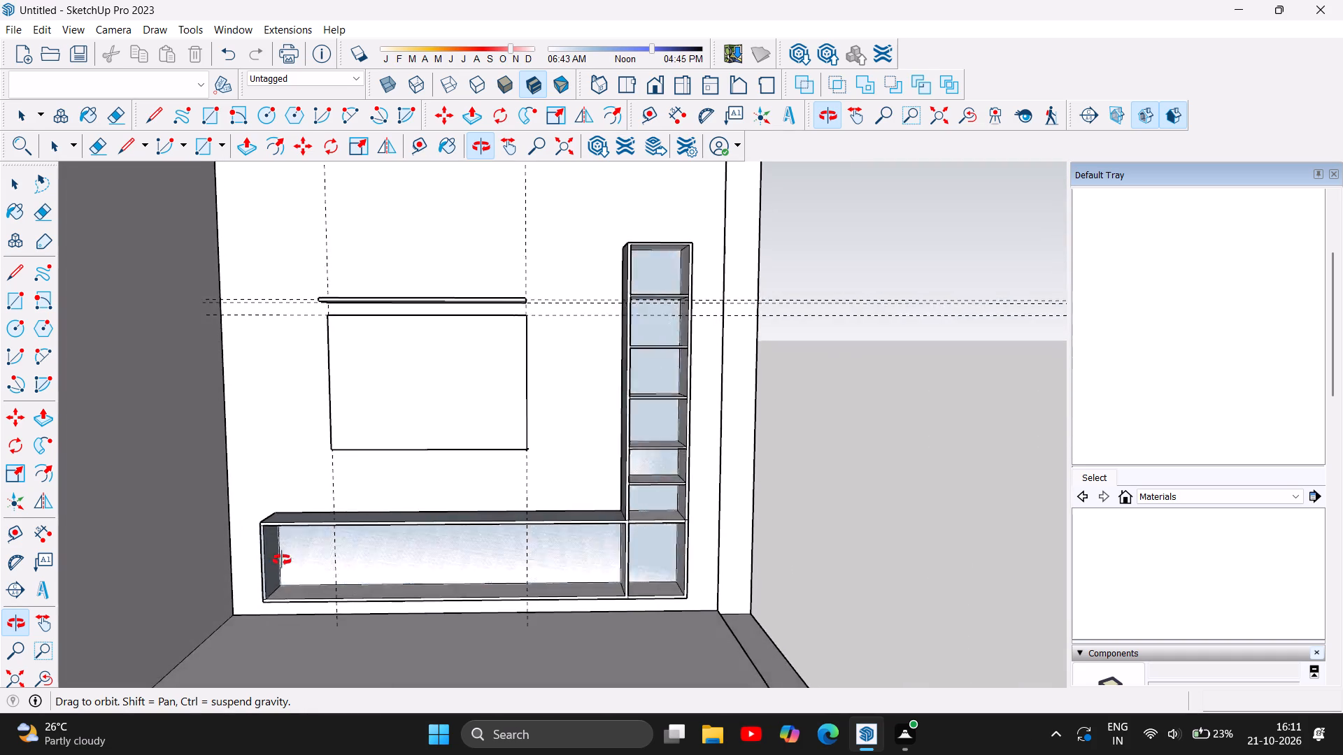
left_click_drag(282, 560, 320, 602)
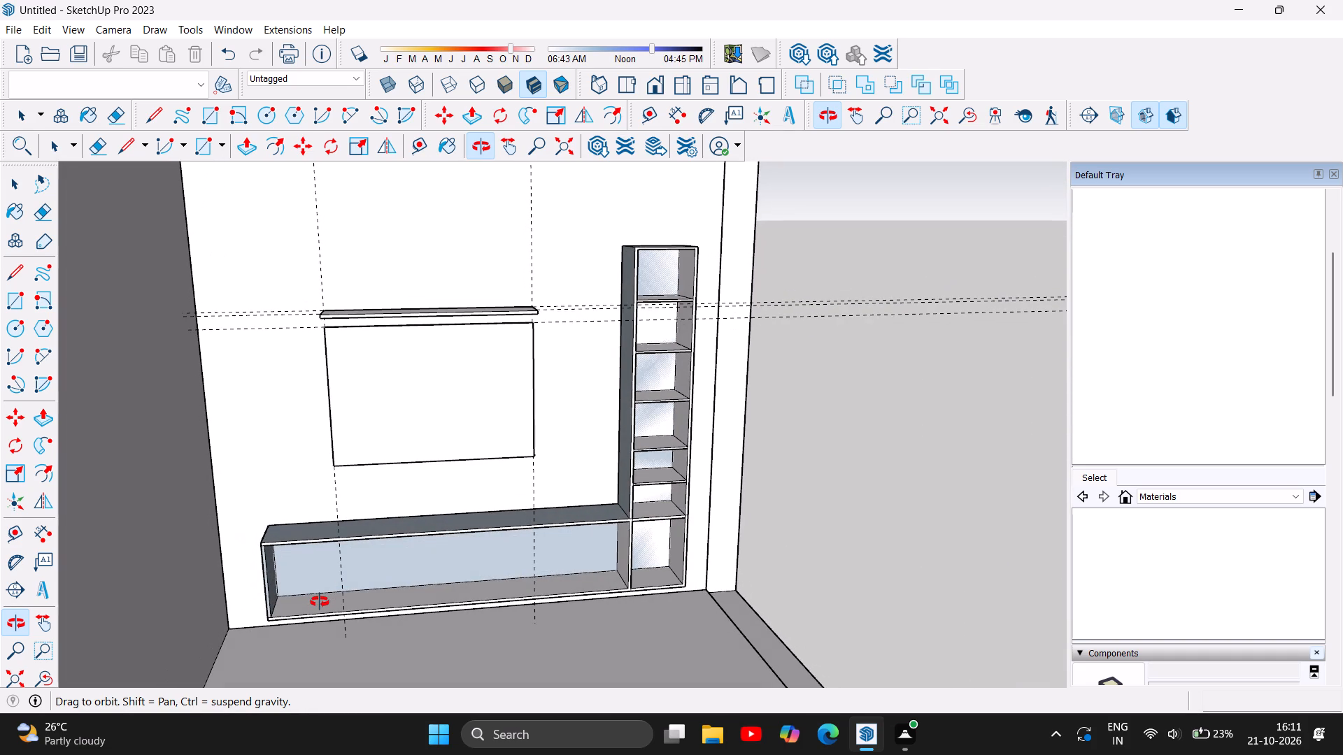
left_click_drag(320, 602, 316, 601)
left_click_drag(476, 482, 210, 381)
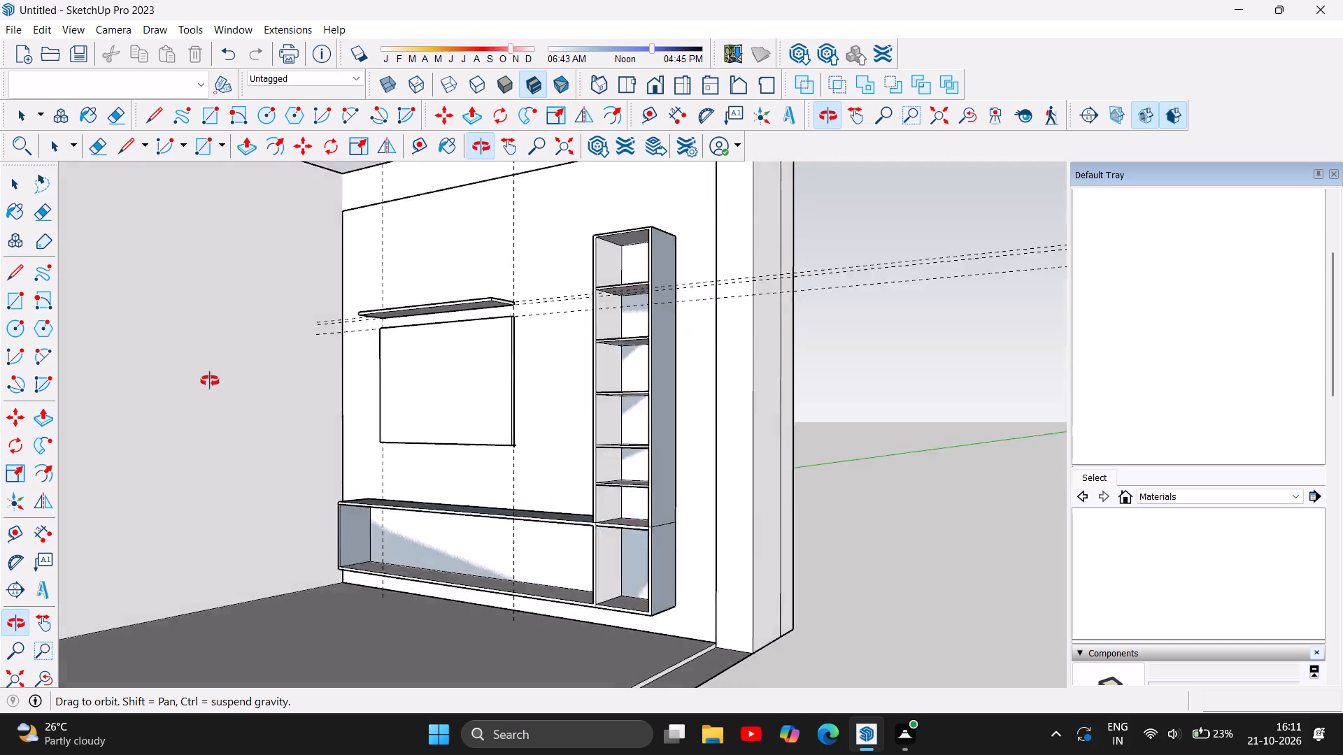
left_click_drag(210, 381, 445, 452)
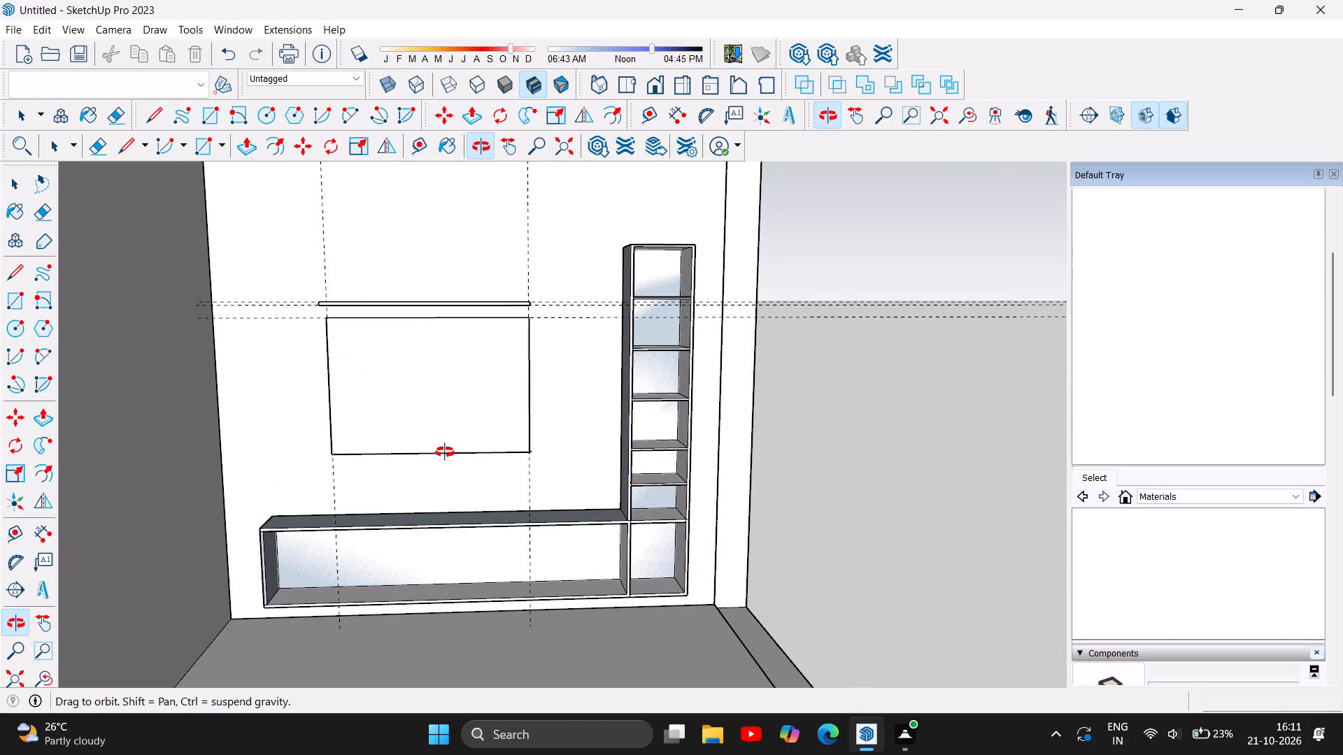
Examine the TV wall's panel, floating shelf, low box and tall shelf unit from near and far.
scroll(317, 465, "up", 2)
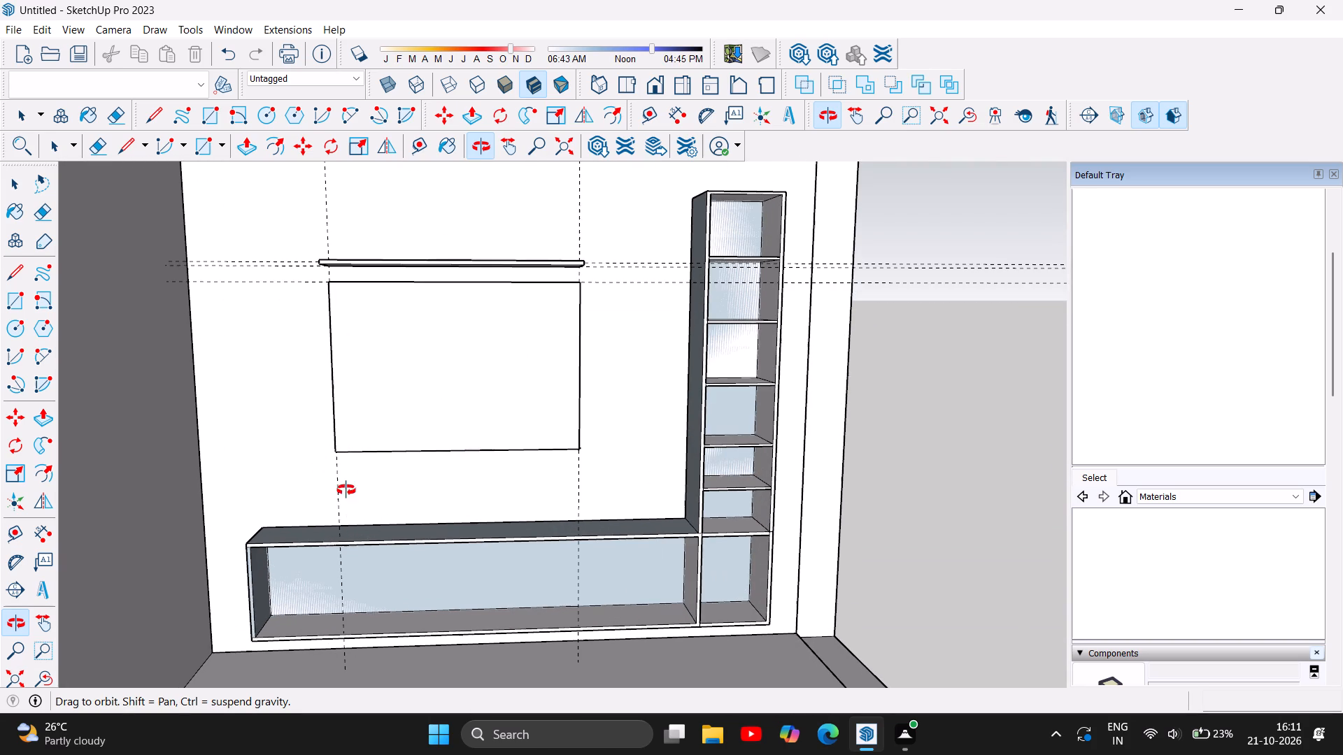
scroll(348, 507, "down", 3)
scroll(348, 556, "up", 2)
scroll(349, 493, "up", 4)
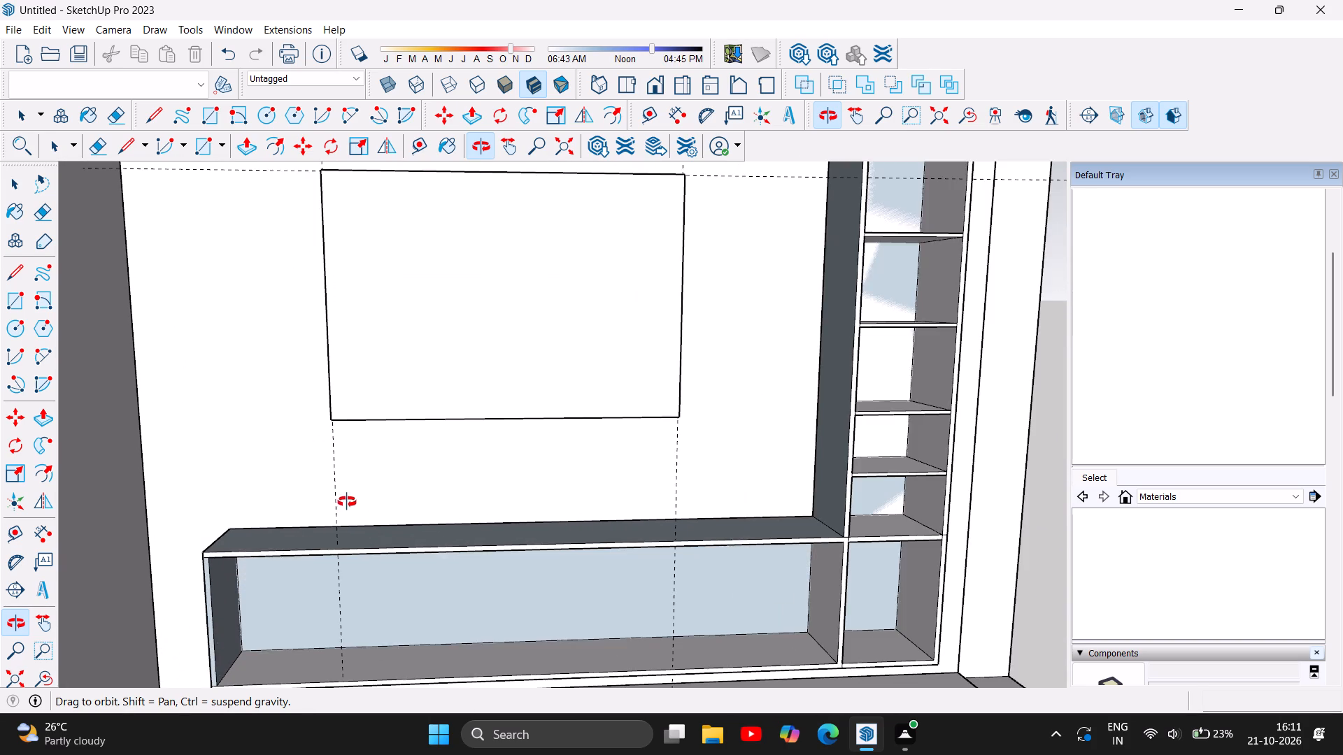
scroll(357, 524, "down", 4)
scroll(259, 518, "up", 2)
scroll(325, 558, "down", 4)
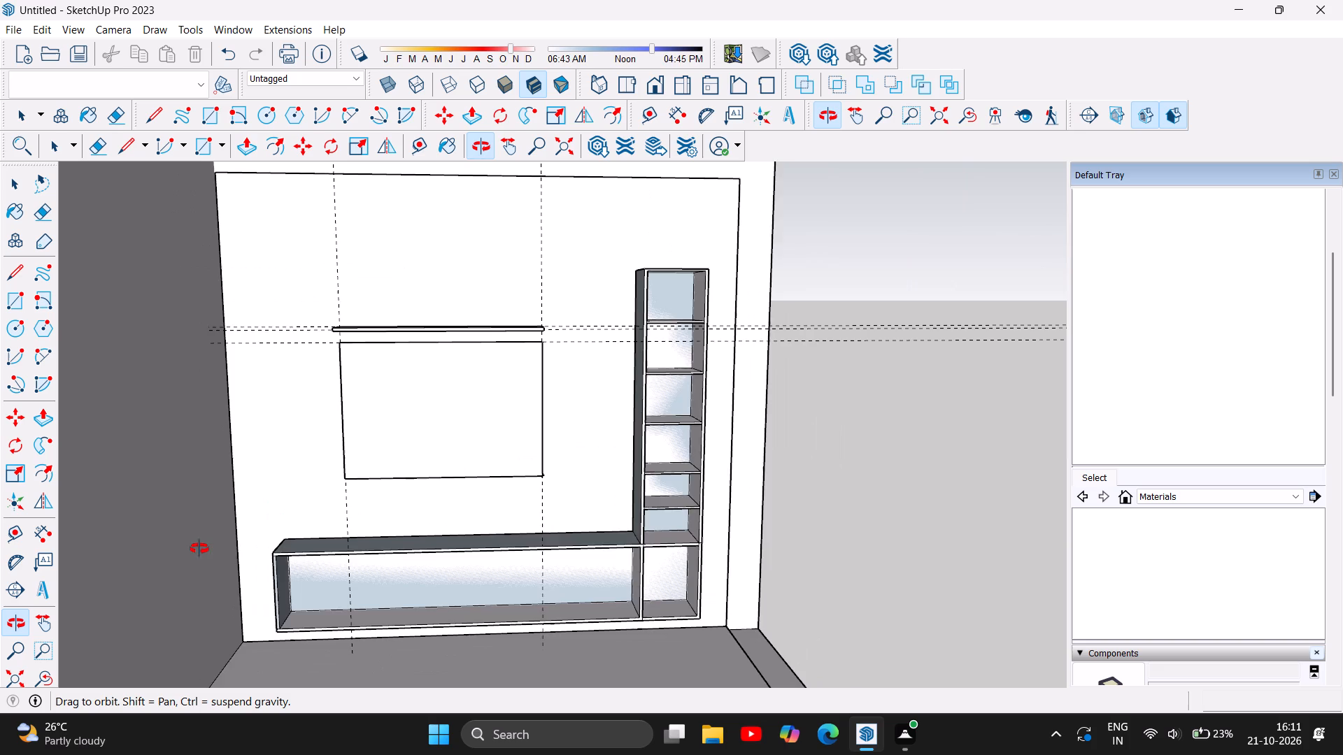
scroll(222, 537, "up", 3)
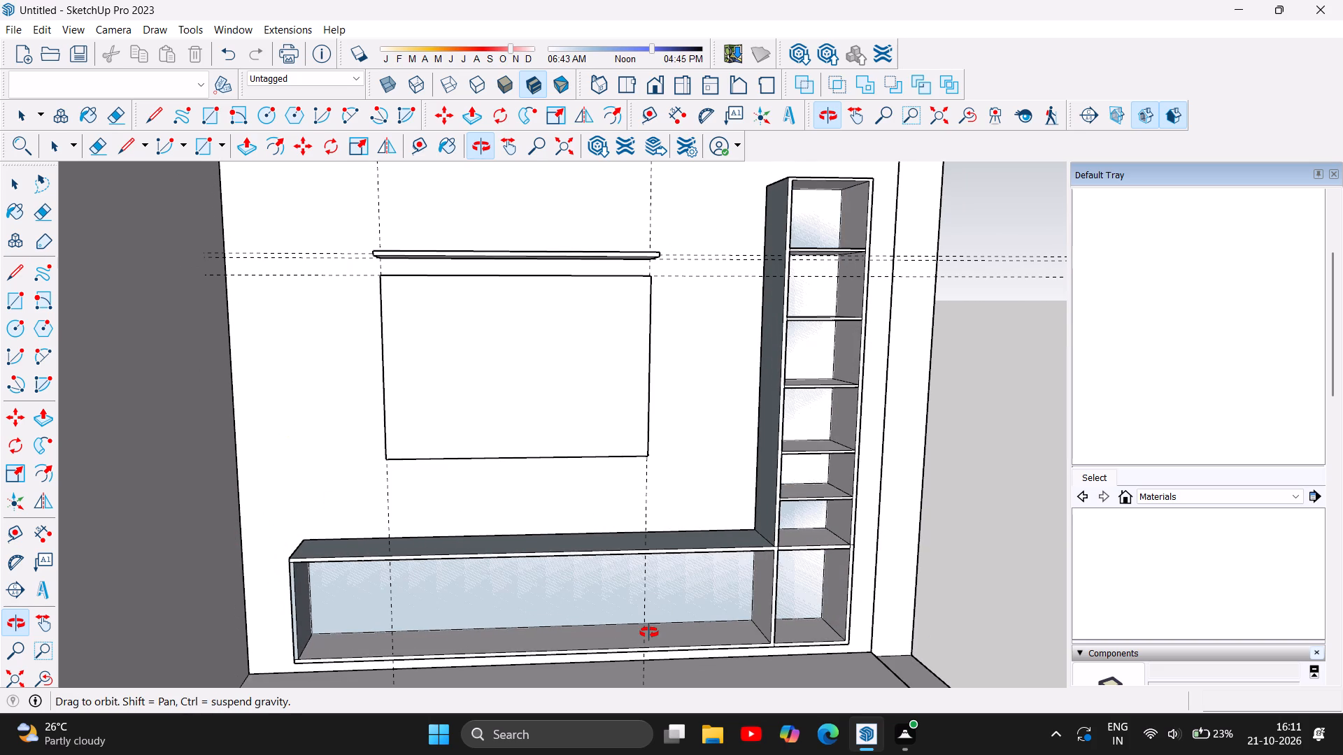
Place a vertical guide on the TV wall from the low box's back corner at its free end up to the wall's upper inner edge.
key("t")
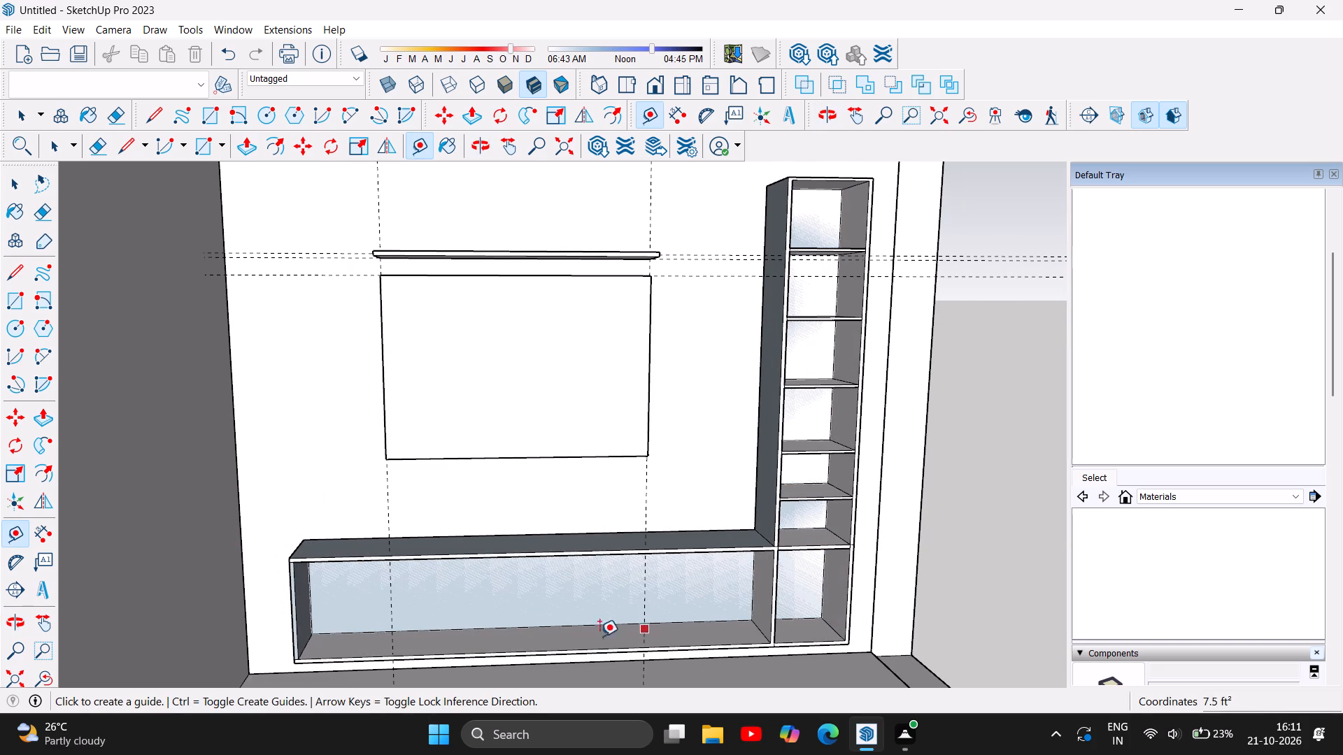
left_click(304, 538)
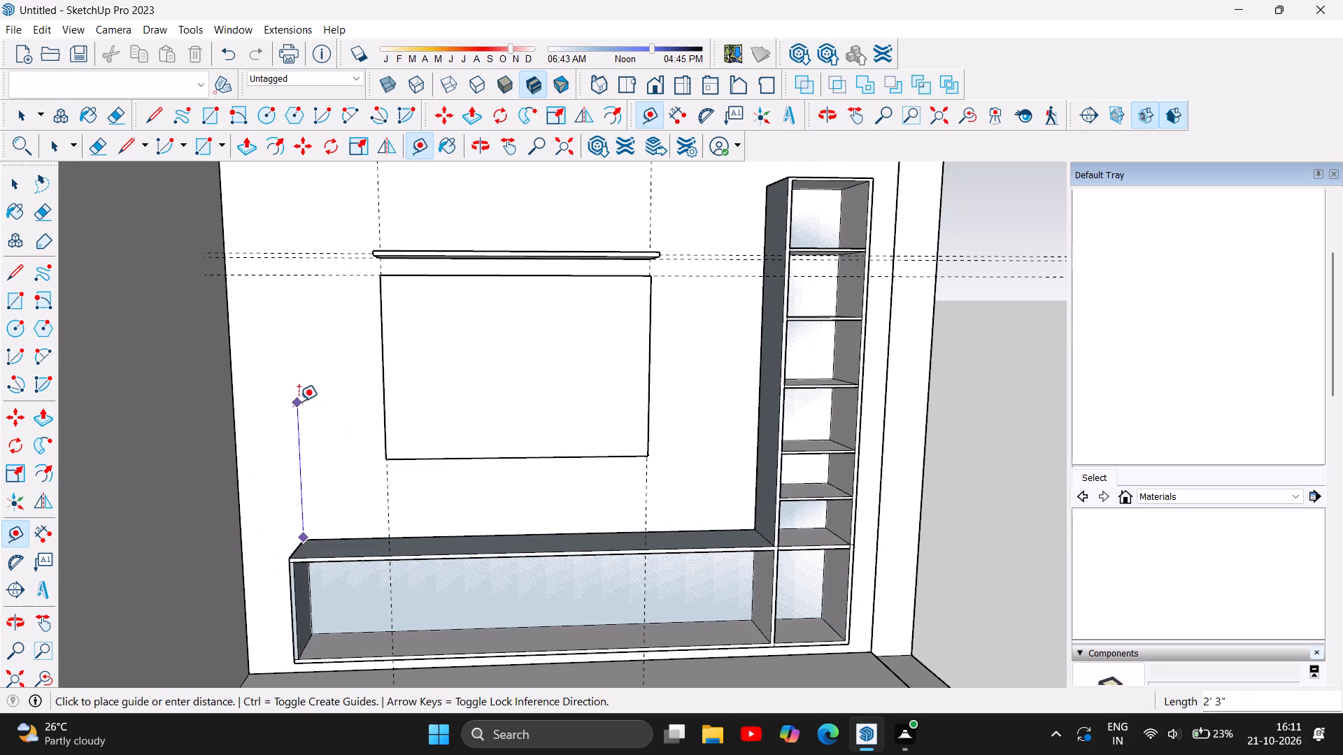
scroll(300, 371, "down", 10)
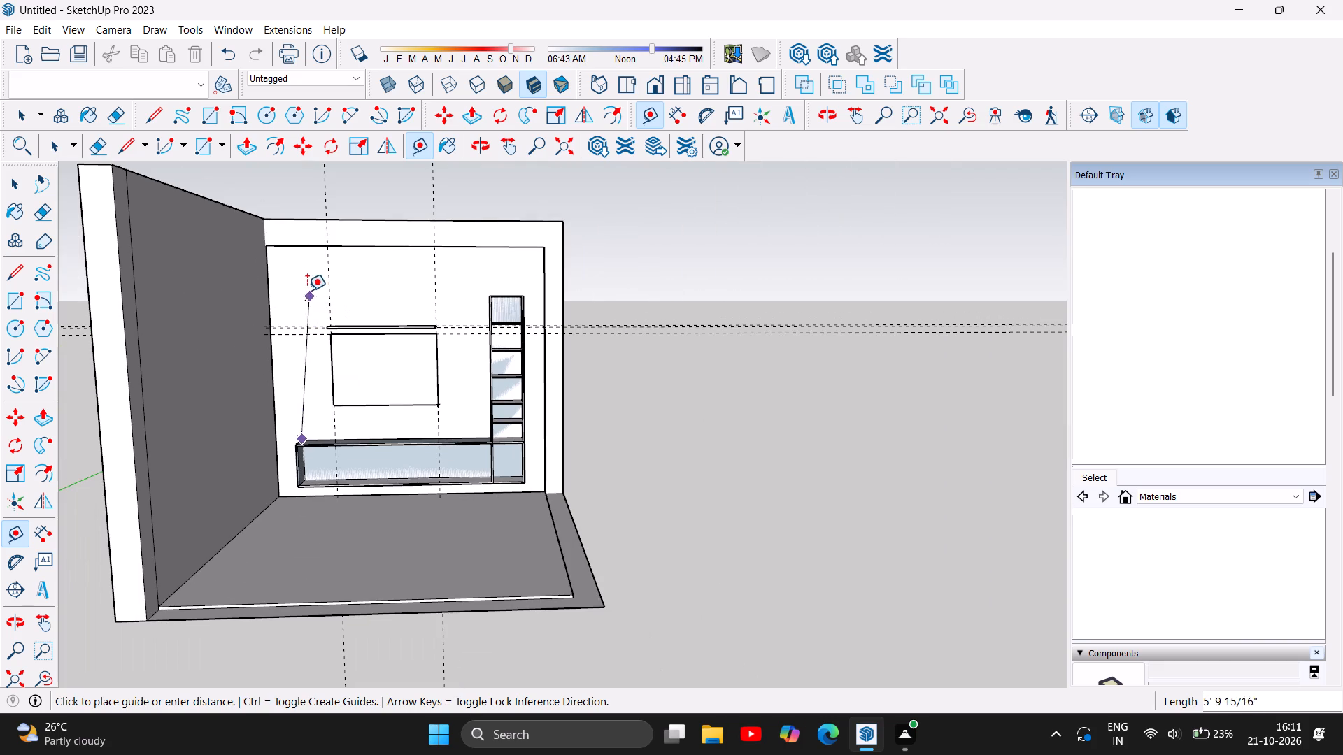
left_click(293, 246)
scroll(308, 224, "up", 3)
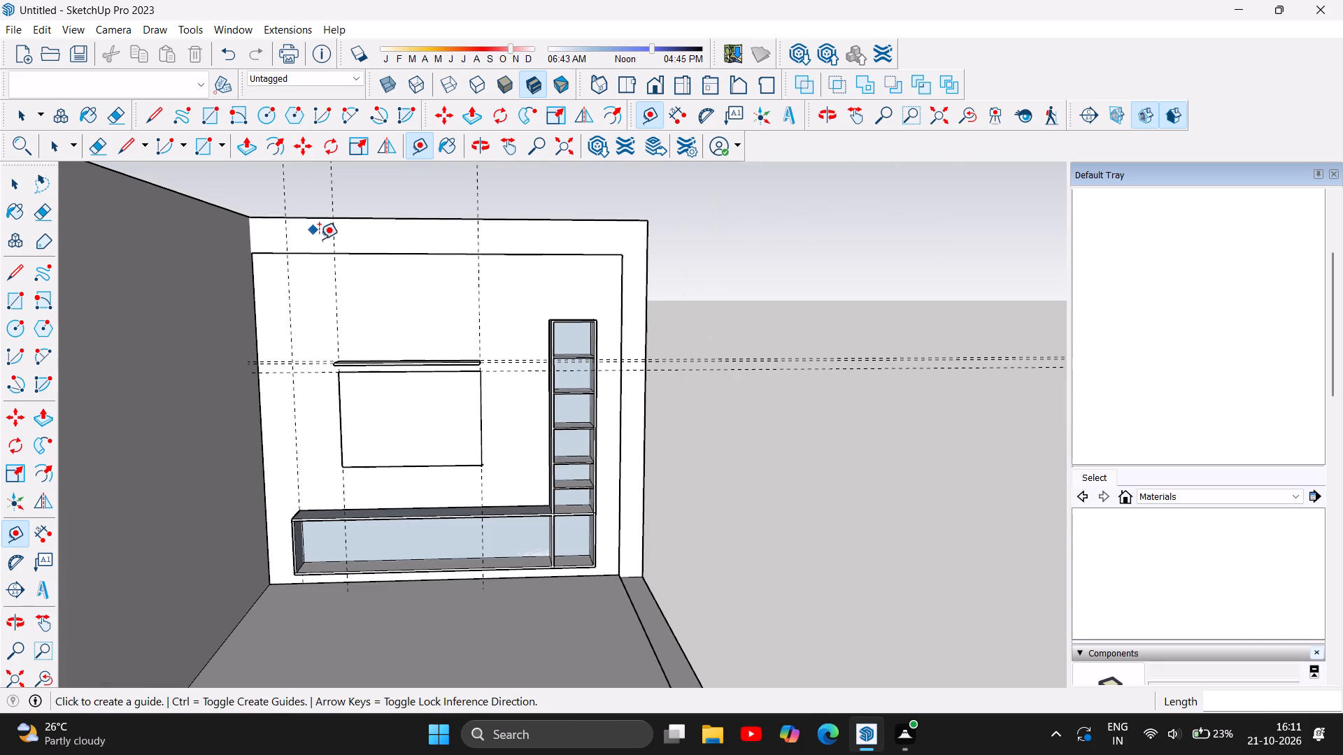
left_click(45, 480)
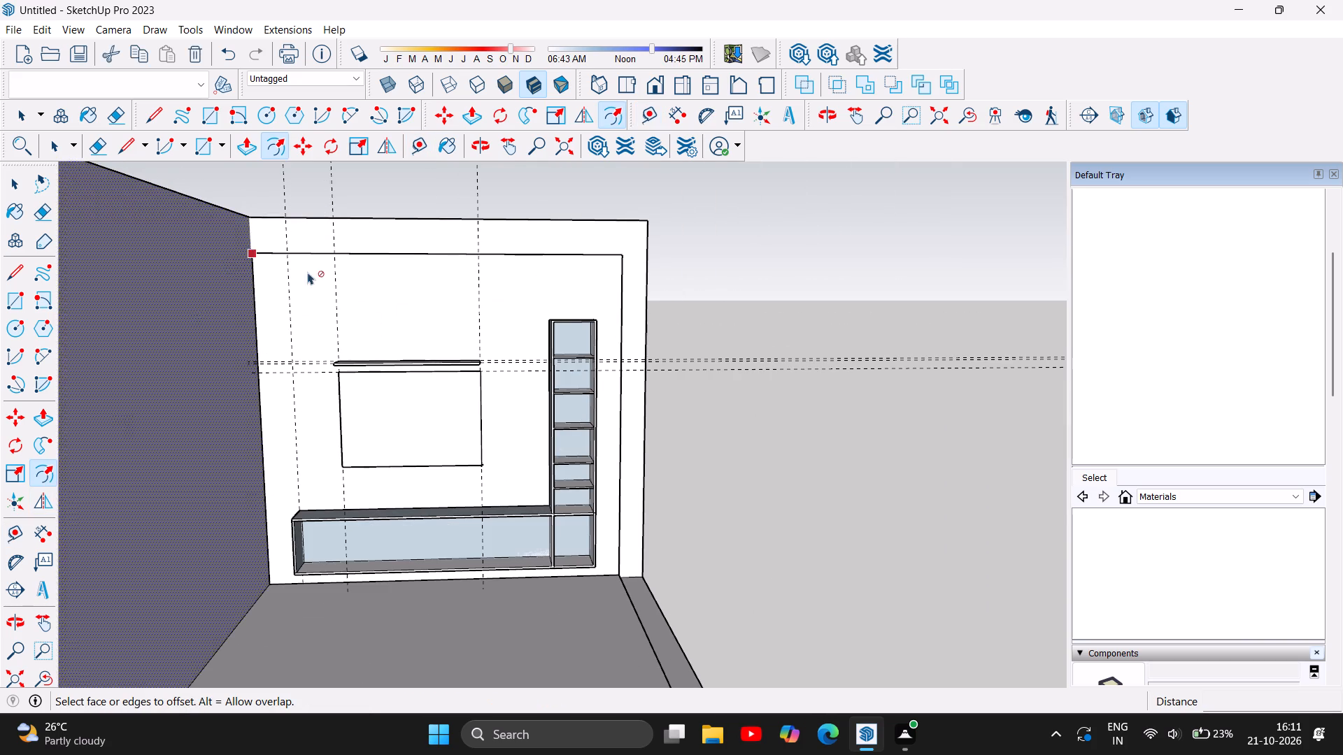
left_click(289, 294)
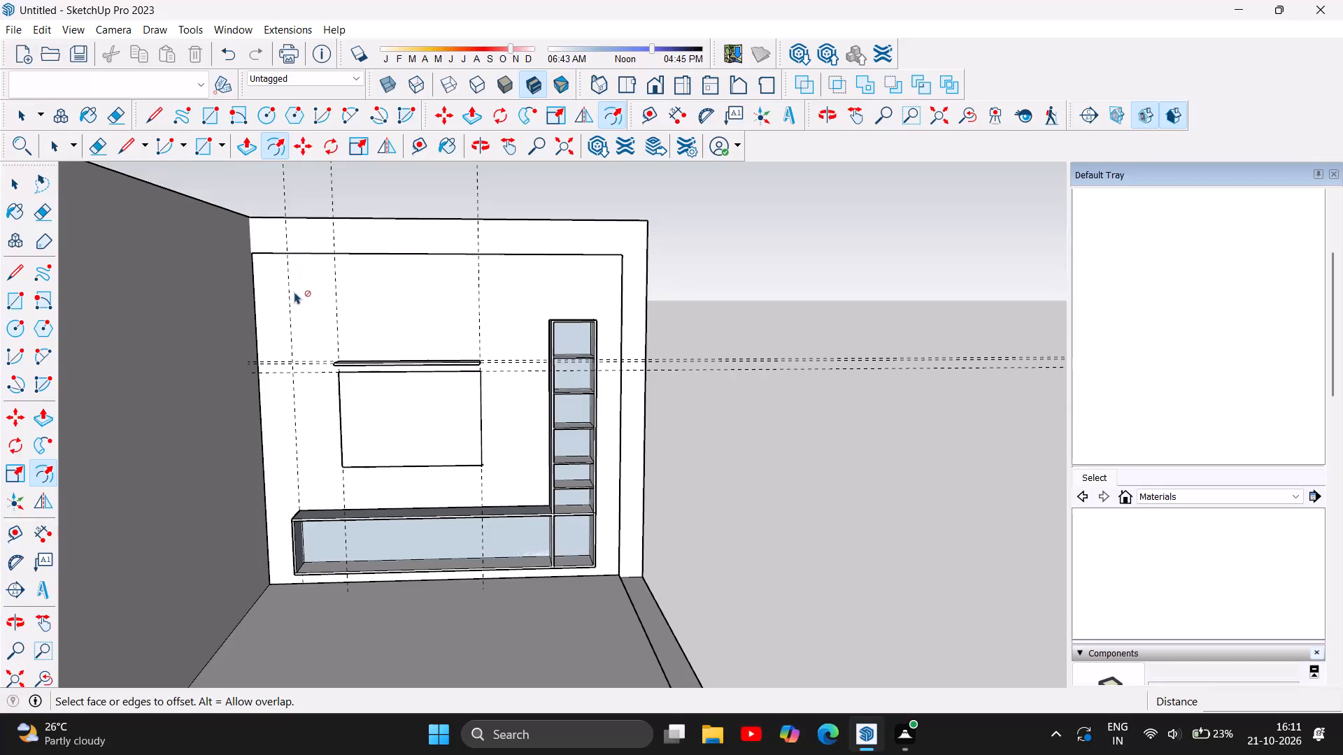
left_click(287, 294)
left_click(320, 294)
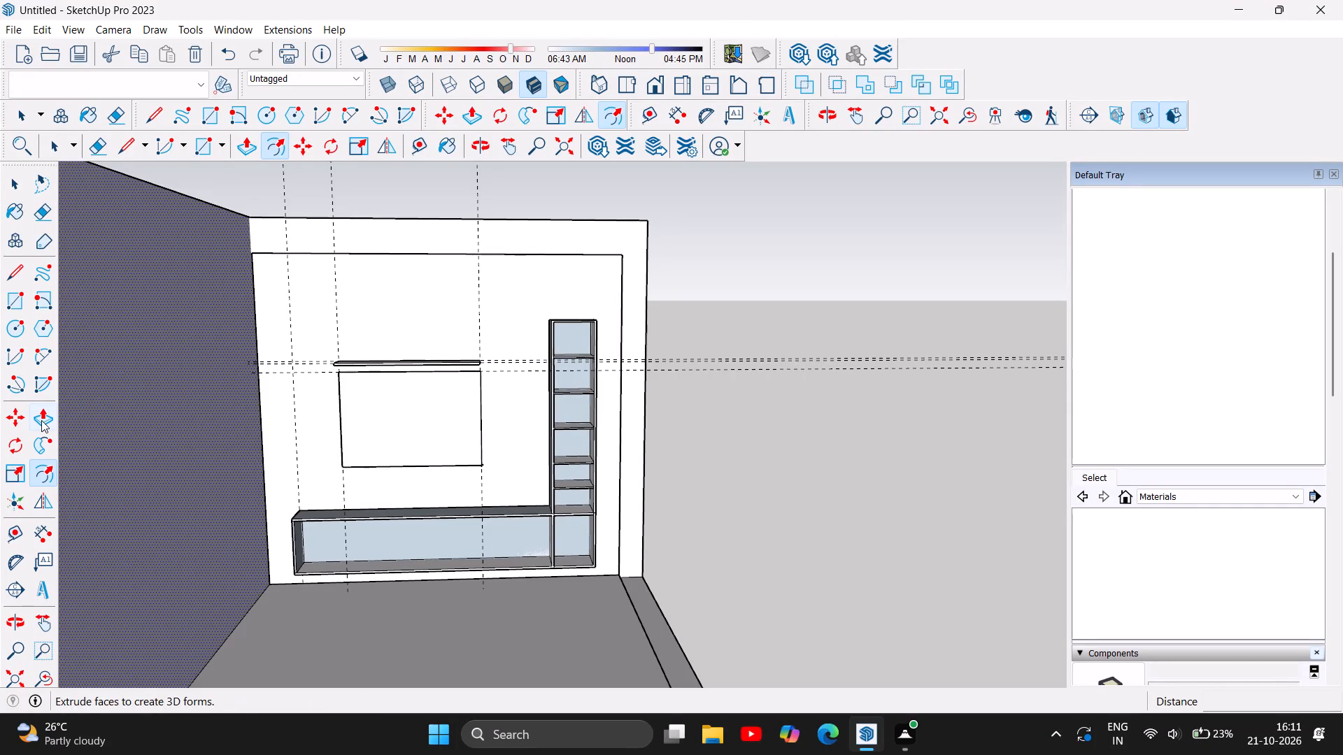
Add four parallel vertical guides at successive 1.5" spacings, starting from the low box corner guide and stepping towards the floating shelf.
key("t")
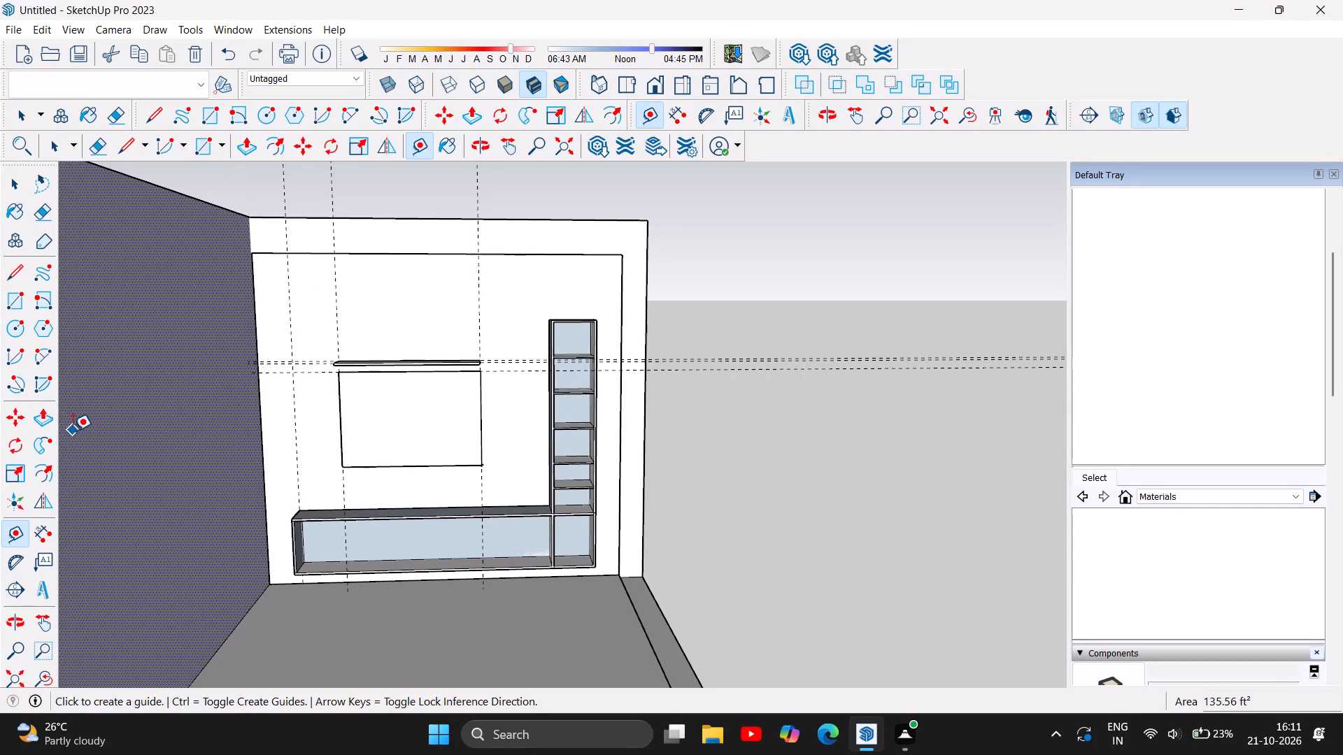
left_click(287, 292)
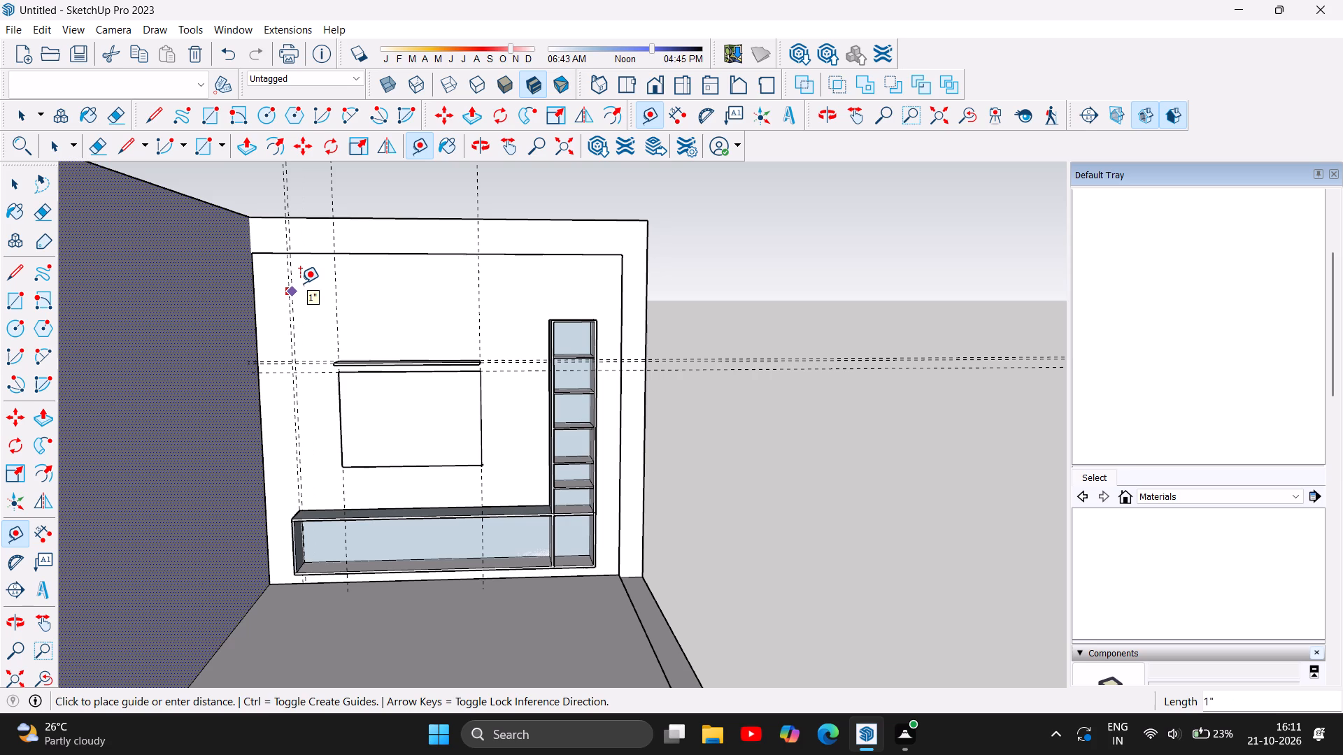
type("1.5")
key("Return")
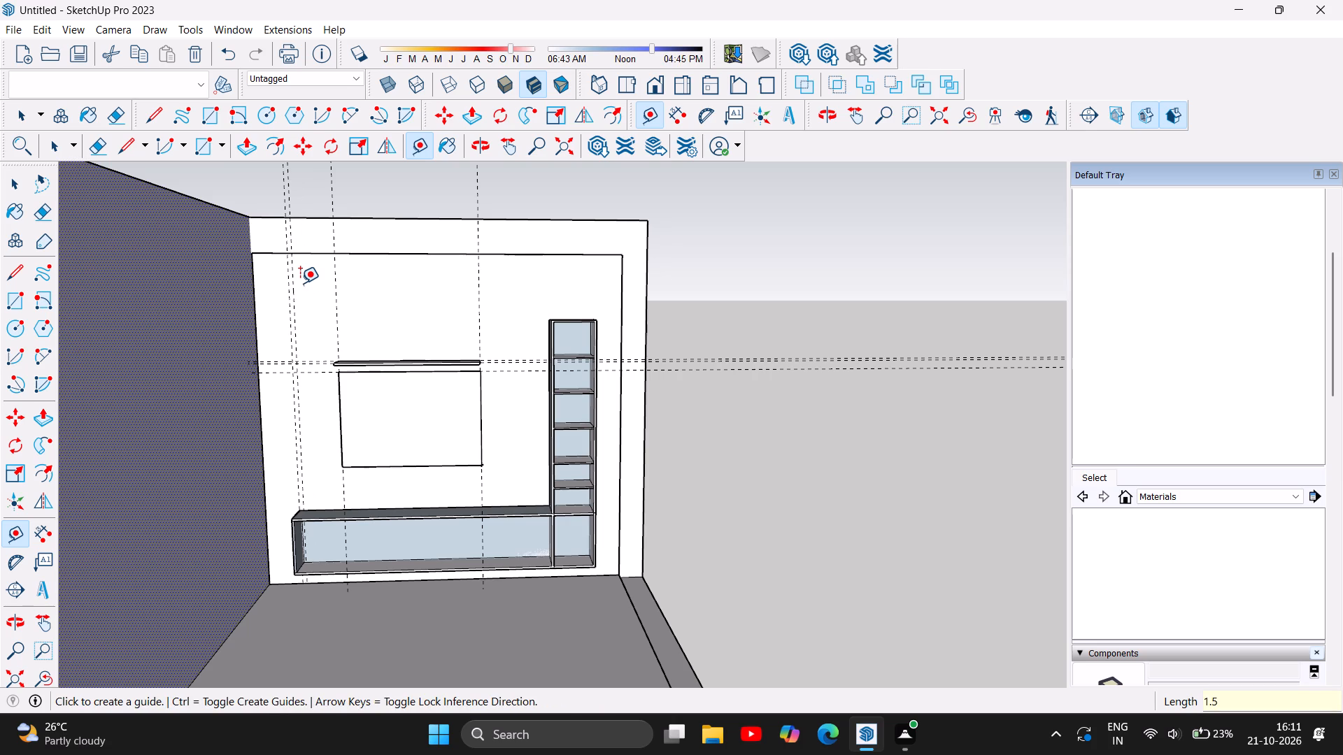
scroll(290, 257, "up", 4)
scroll(341, 287, "up", 5)
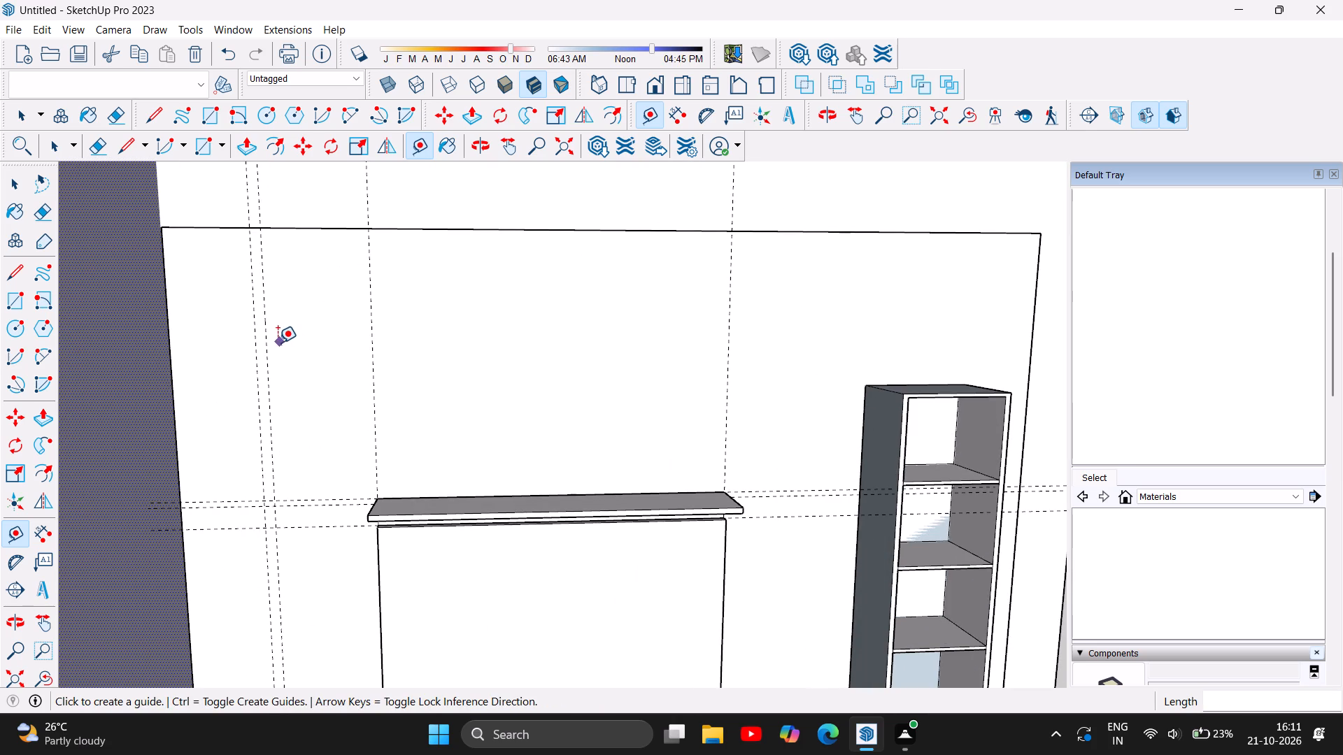
left_click(268, 348)
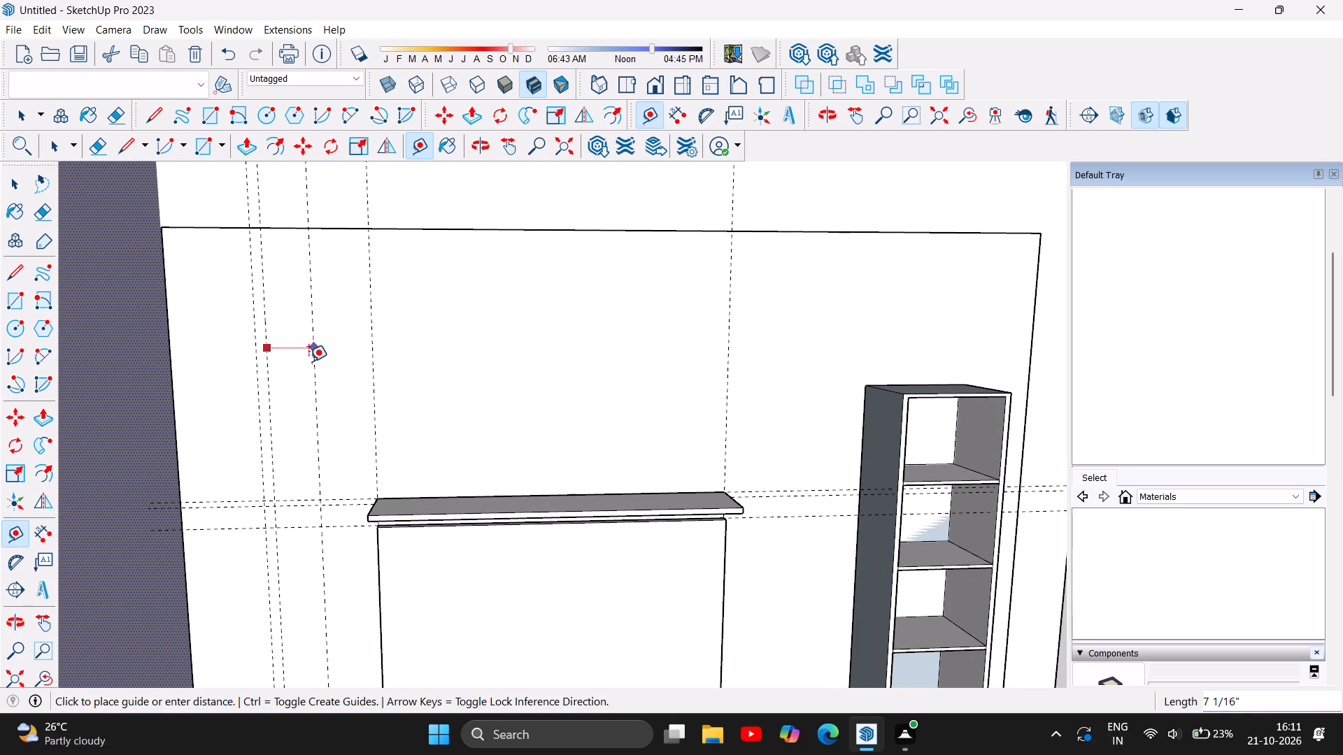
type("1.5")
key("Return")
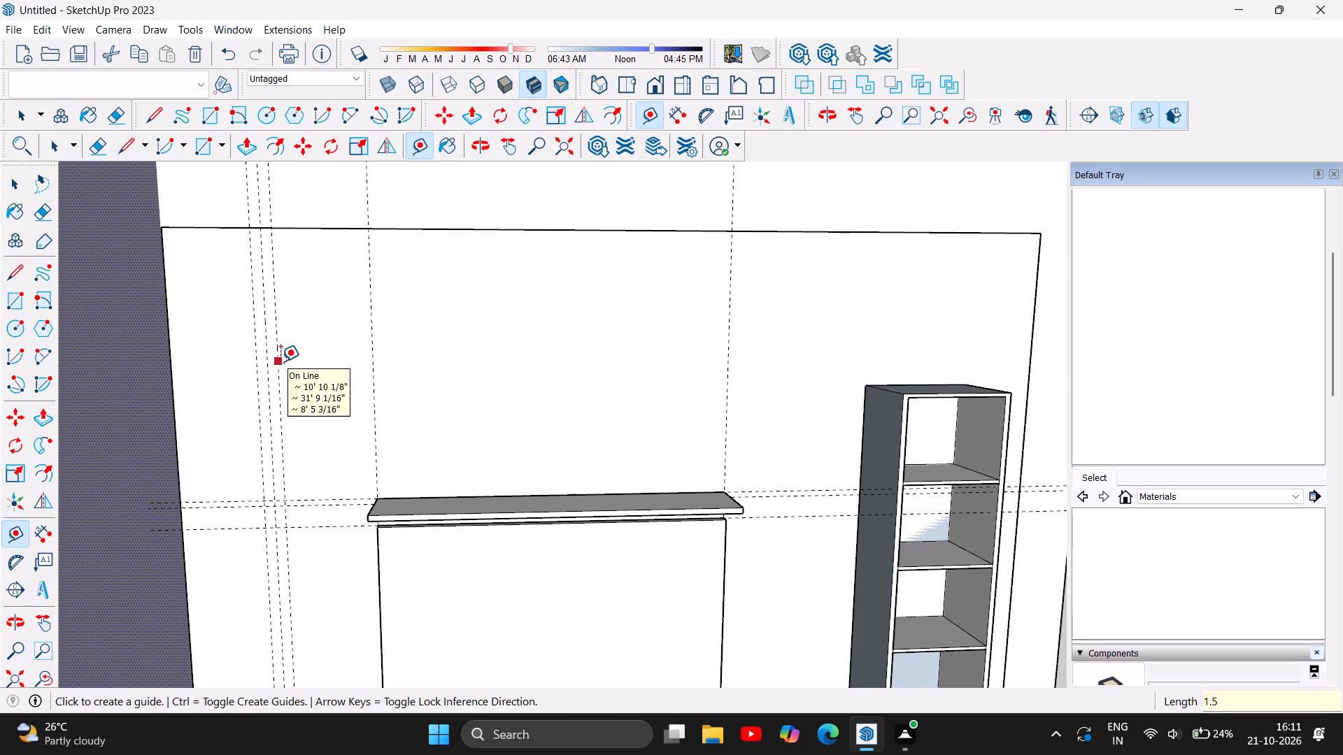
left_click(280, 361)
type("1.5")
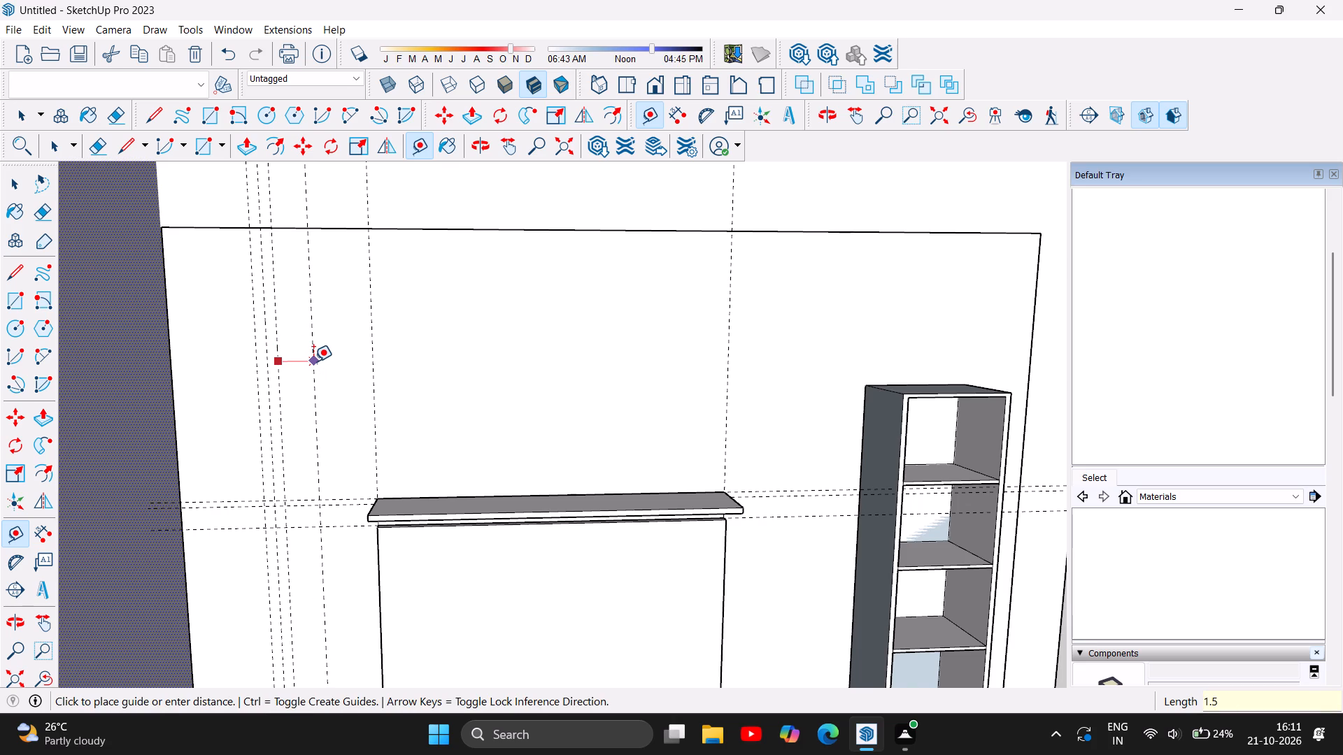
key("Return")
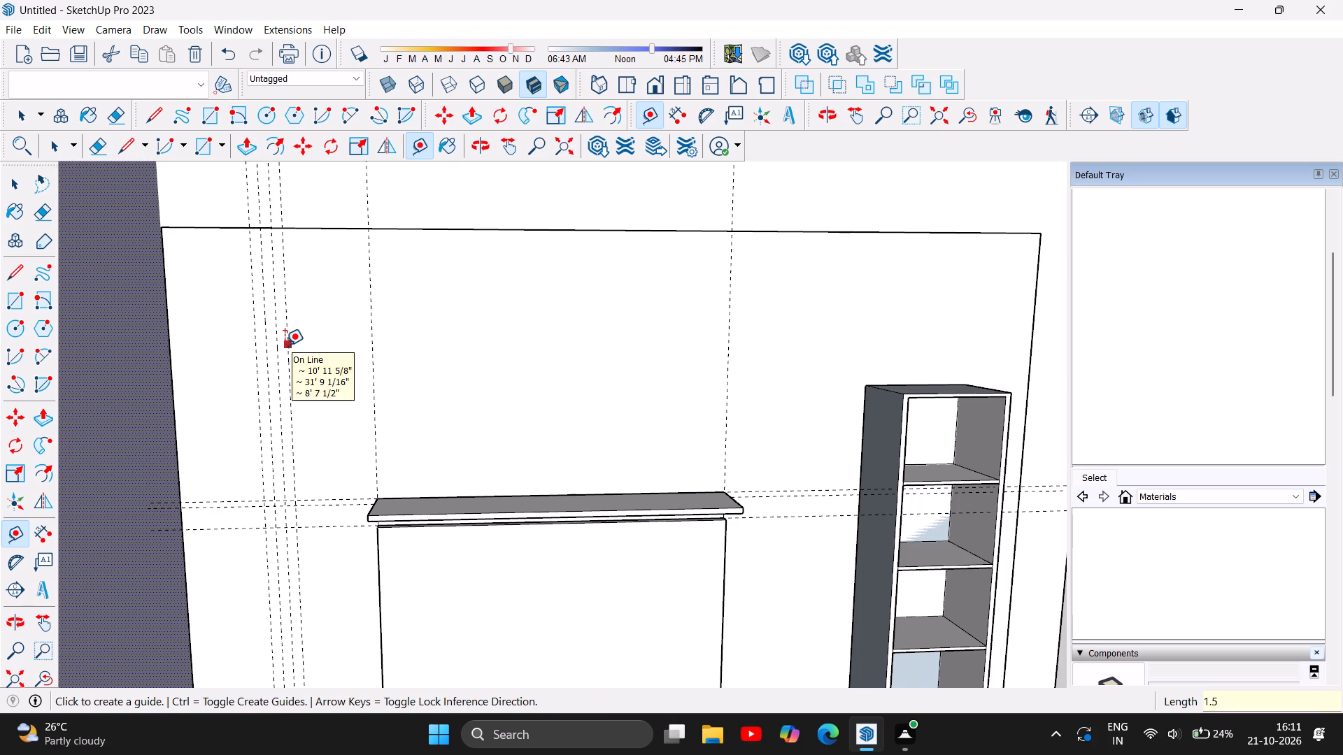
left_click(285, 345)
type("1.5")
key("Return")
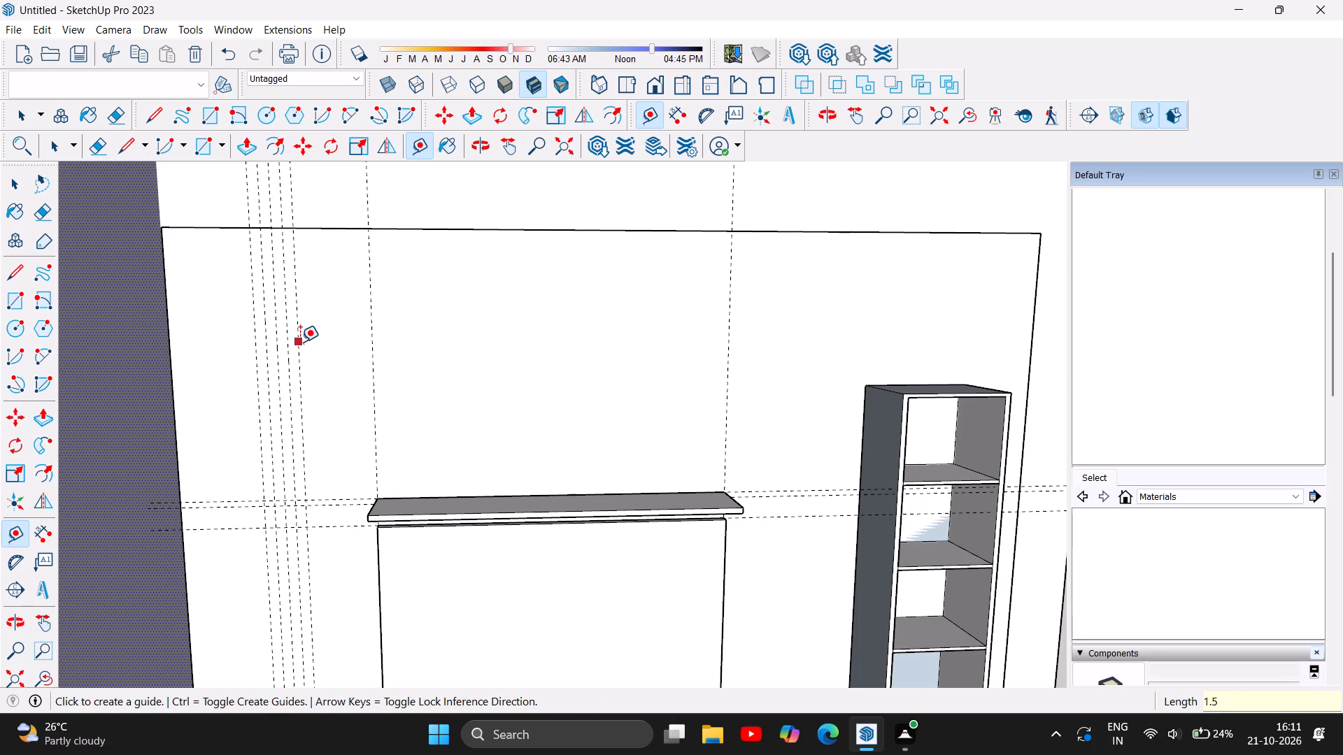
Continue the series with five more vertical guides, each 1.5" from the previous one, towards the floating shelf.
left_click(300, 342)
type("1.5")
key("Return")
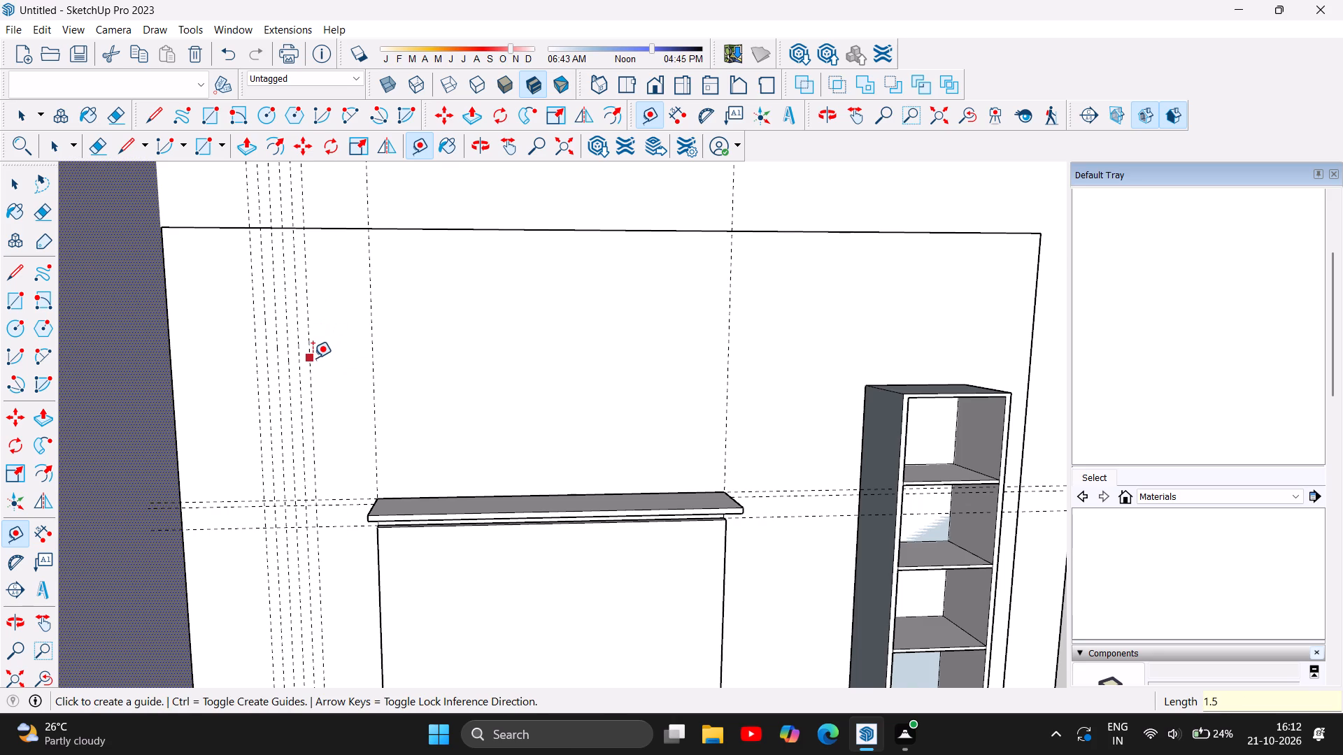
left_click(313, 358)
type("1.5")
key("Return")
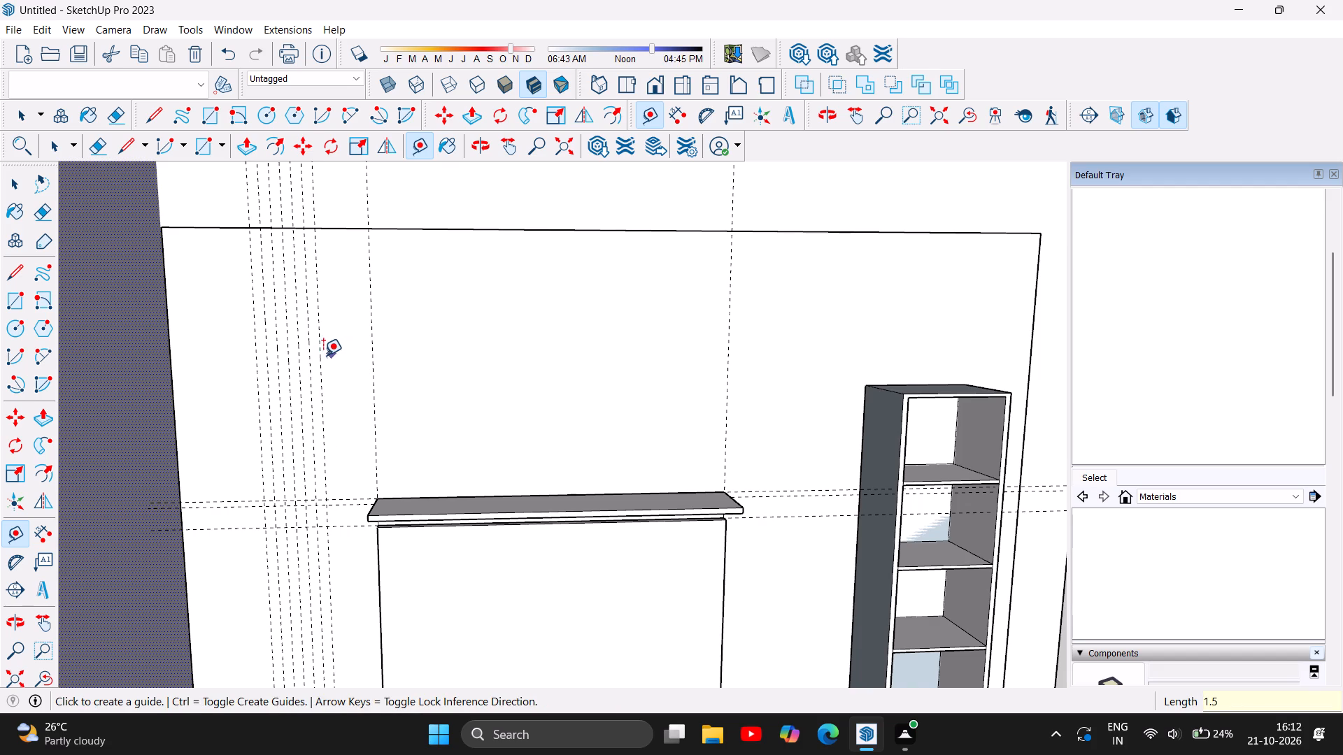
left_click(320, 357)
type("1.5")
key("Return")
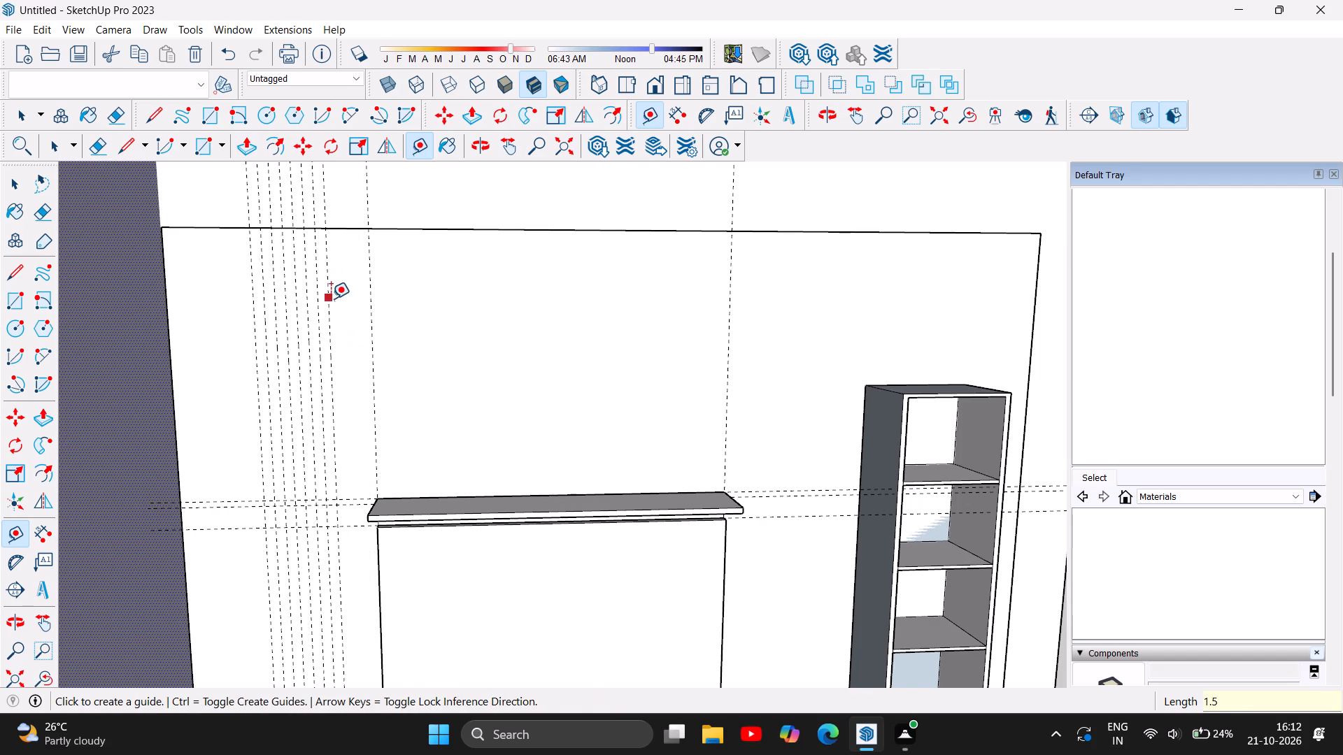
left_click(329, 308)
type("1.5")
key("Return")
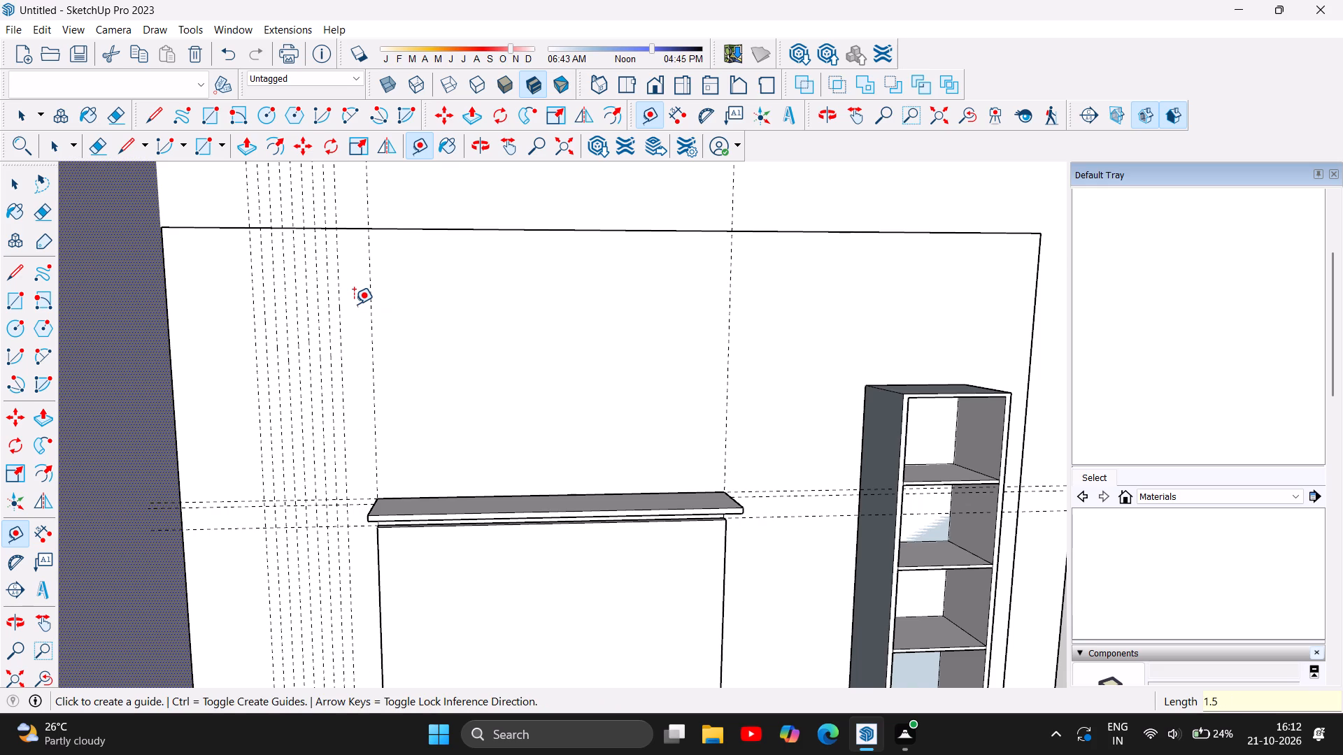
left_click(342, 322)
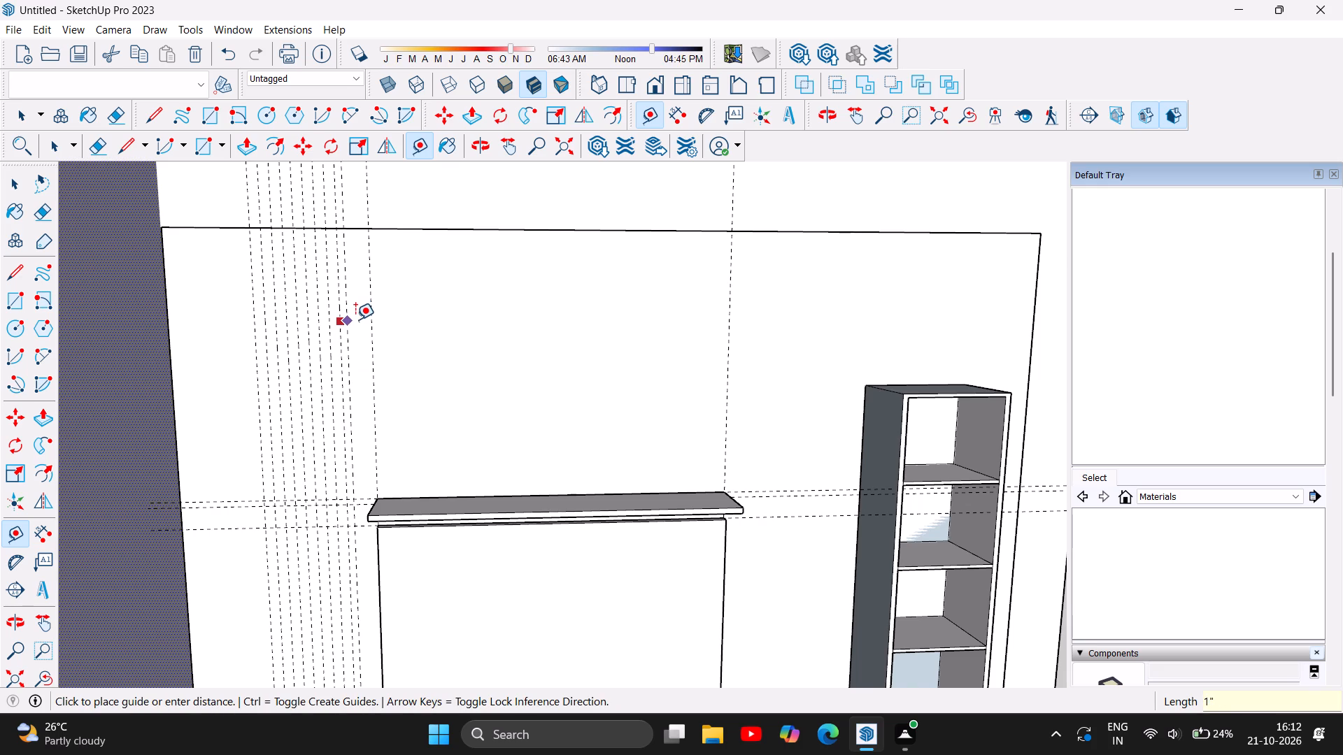
type("1.5")
key("Return")
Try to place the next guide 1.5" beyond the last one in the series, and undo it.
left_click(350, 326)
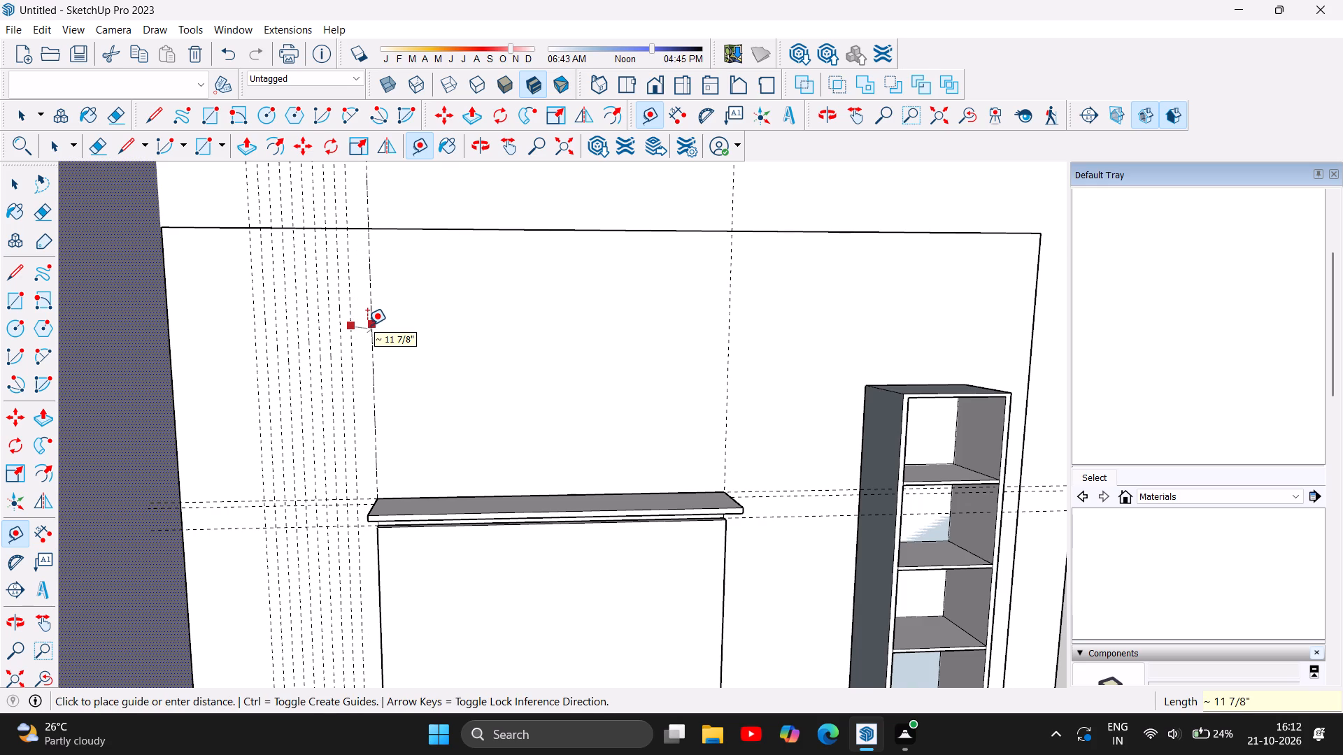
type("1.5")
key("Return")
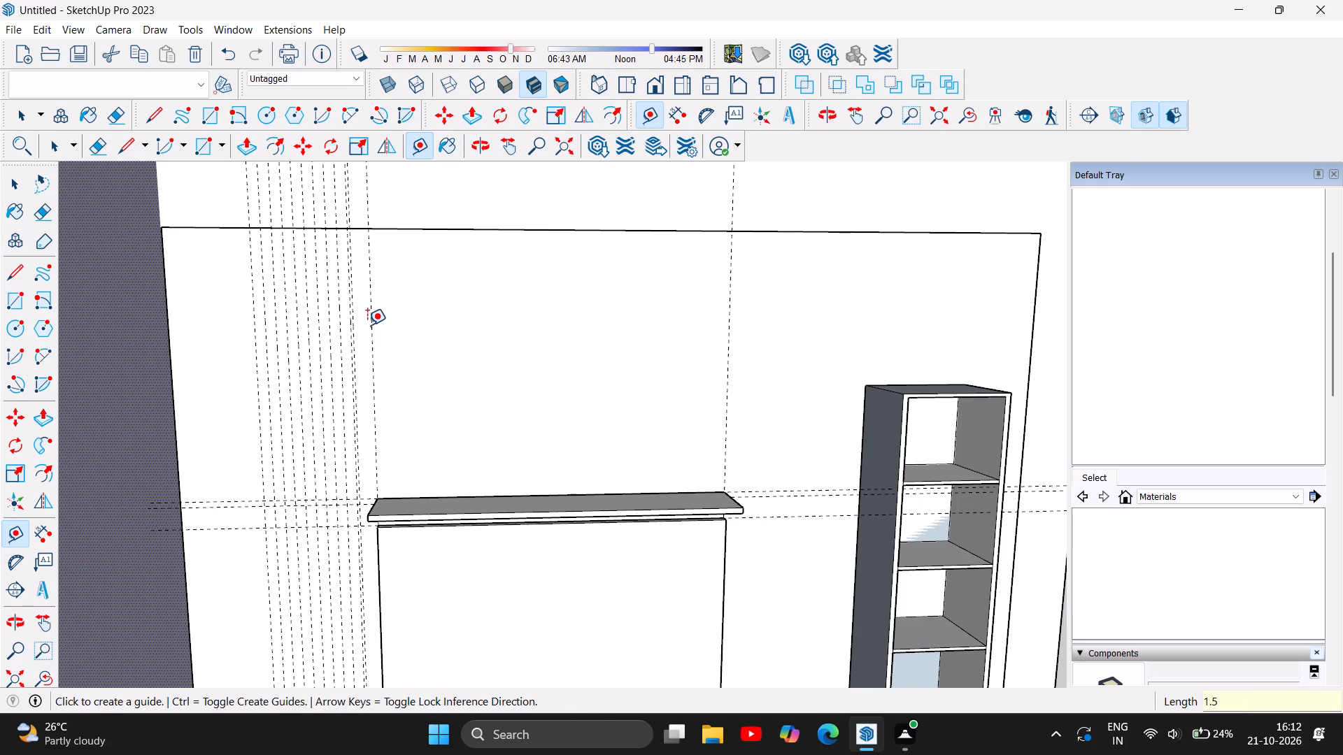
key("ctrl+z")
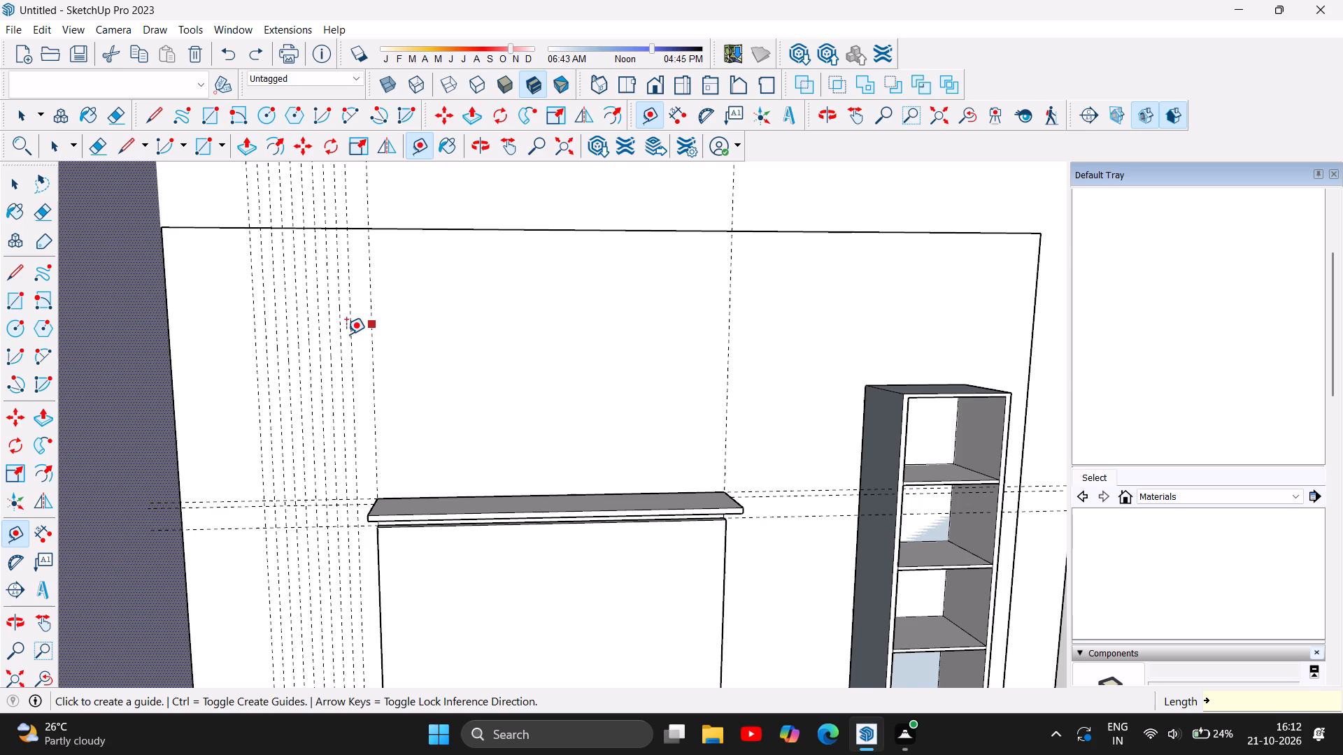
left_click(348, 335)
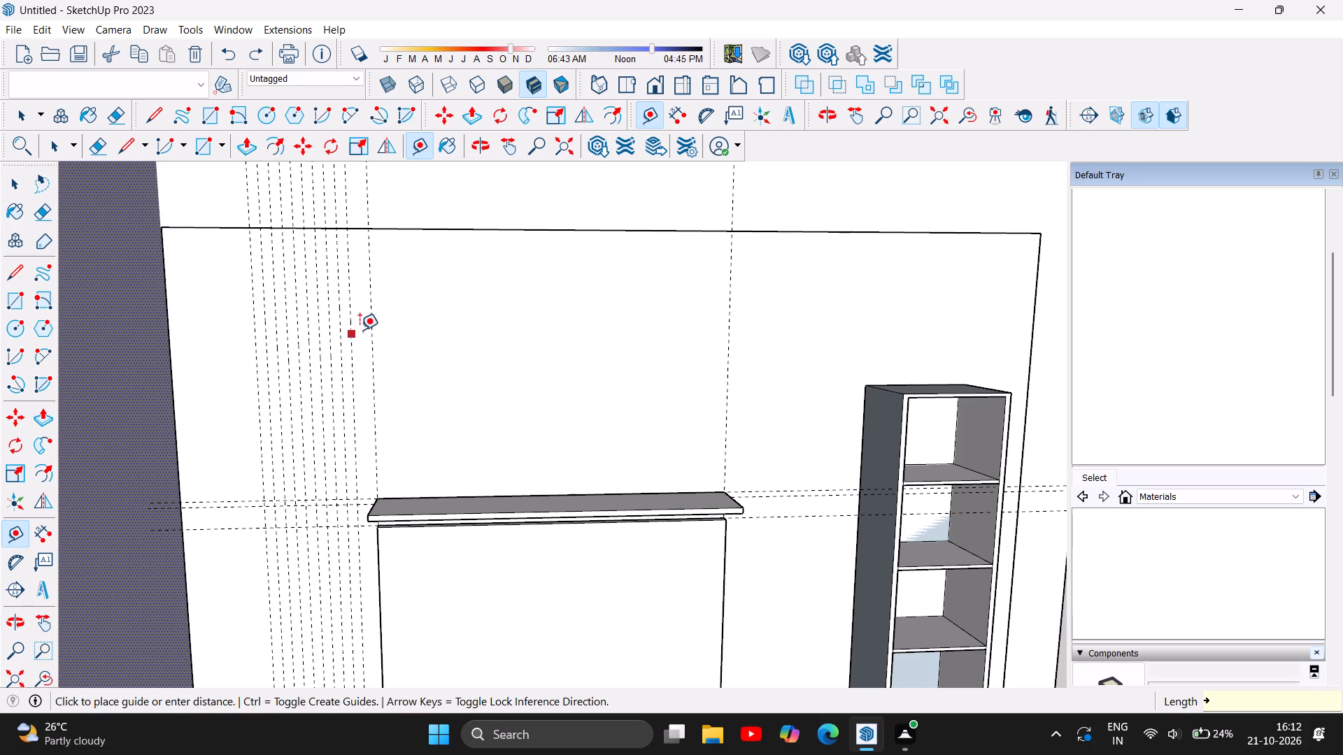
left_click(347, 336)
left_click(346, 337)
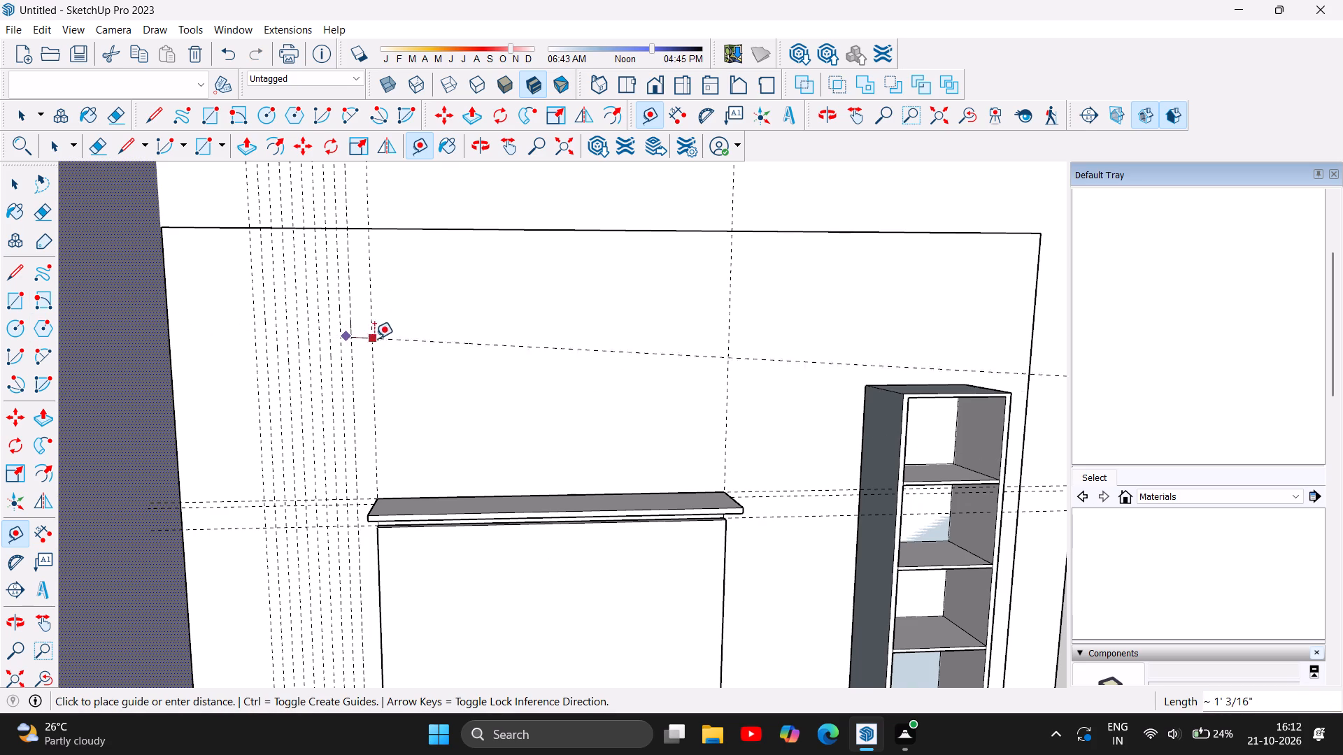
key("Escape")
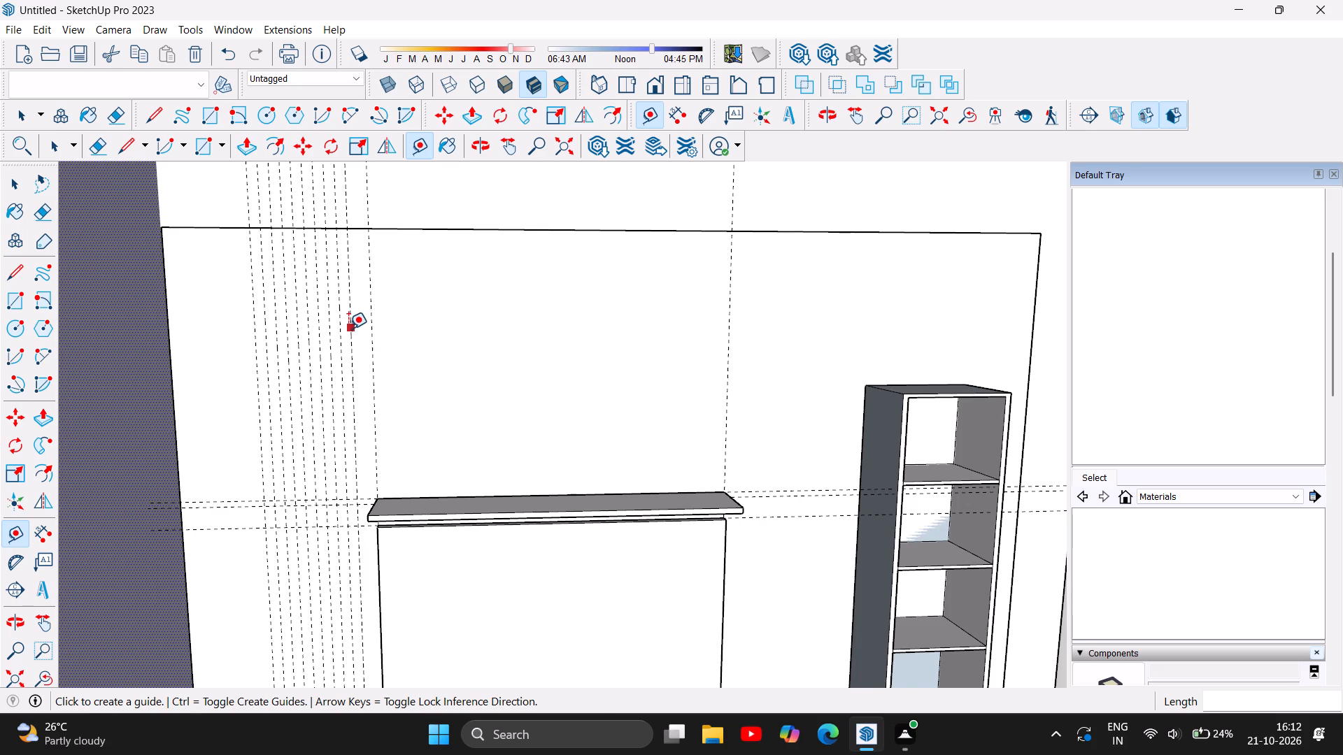
Add a vertical guide 1.5" beyond the last one in the series and another 1.5" from the guide at the floating shelf's end.
left_click(348, 329)
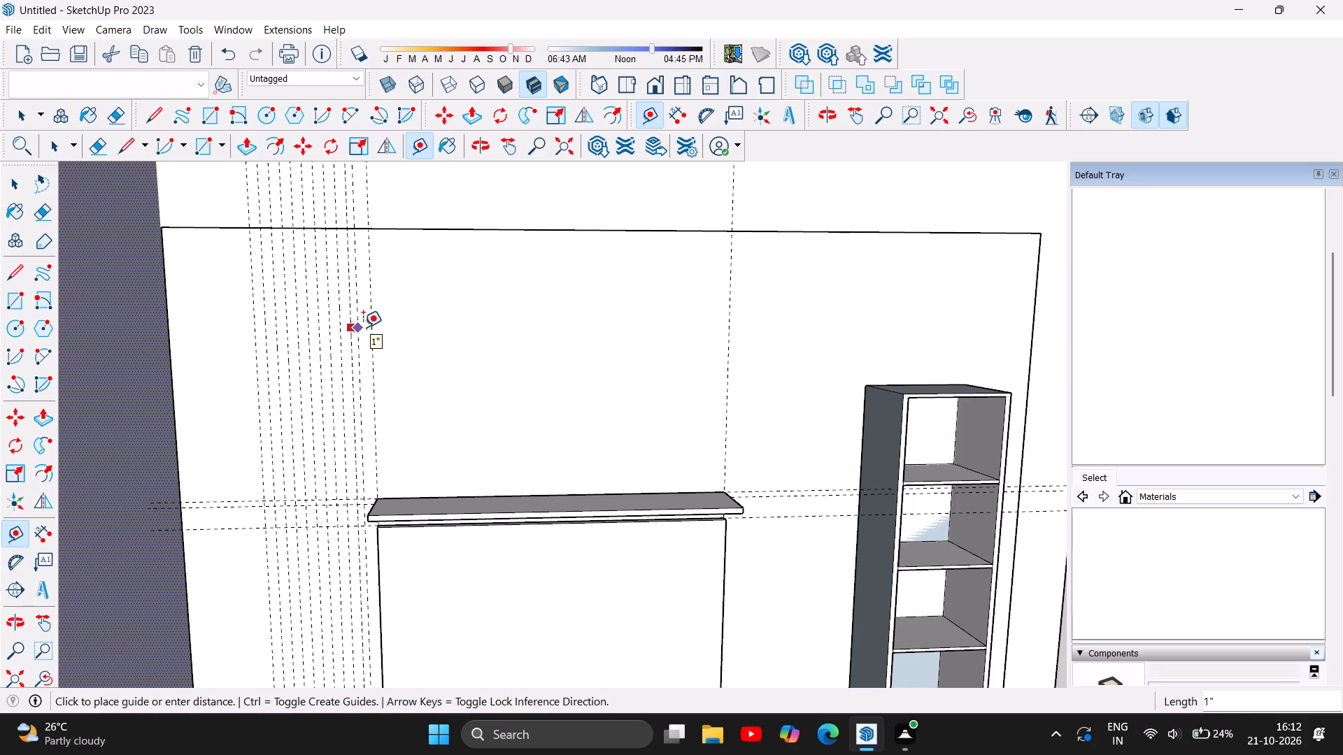
type("1.5")
key("Return")
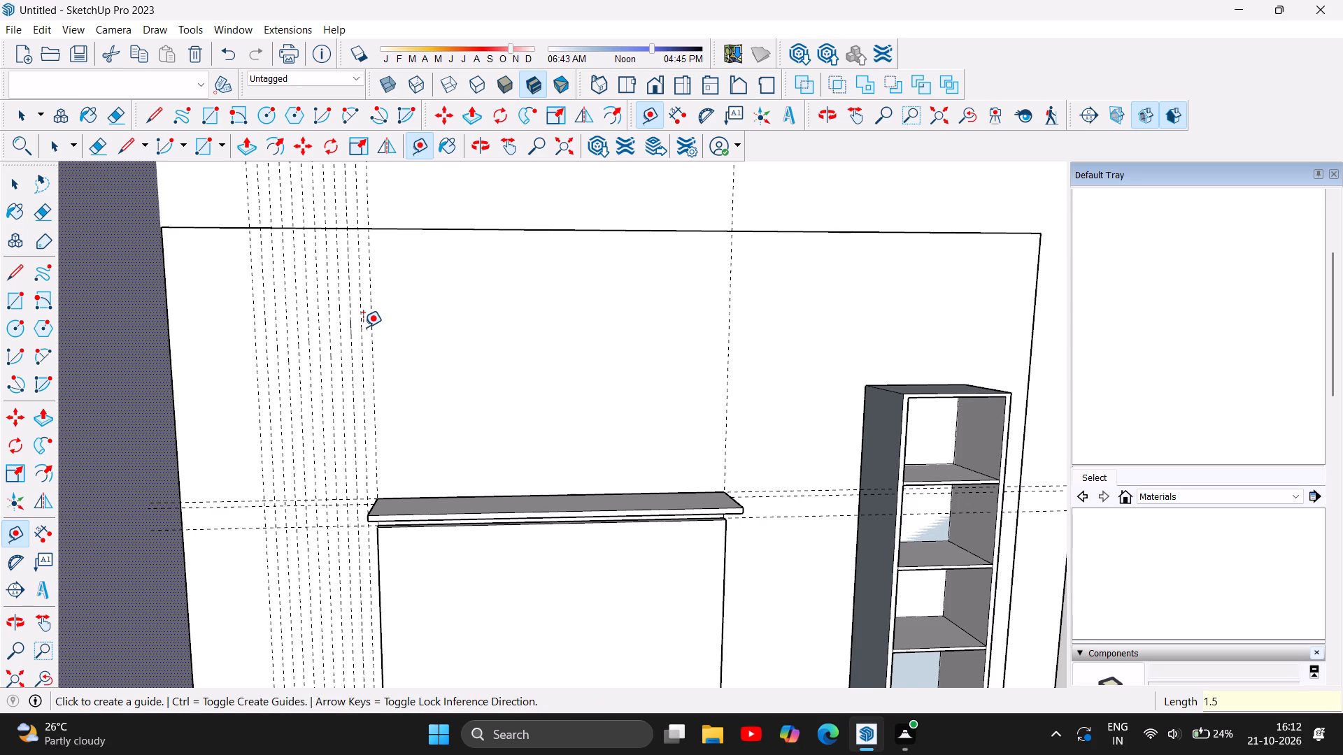
left_click(371, 326)
type("1.5")
key("Return")
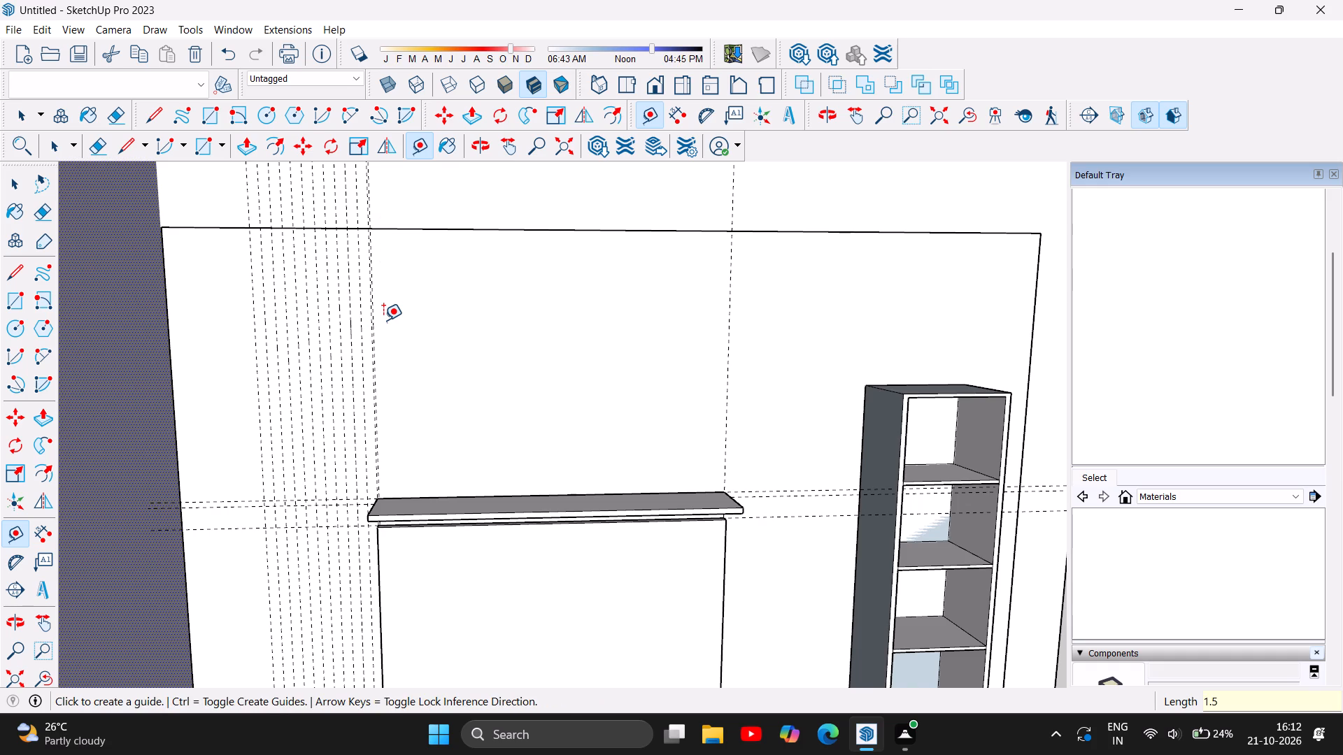
Undo the last guide, placed 1.5" from the guide at the floating shelf's end.
key("ctrl+z")
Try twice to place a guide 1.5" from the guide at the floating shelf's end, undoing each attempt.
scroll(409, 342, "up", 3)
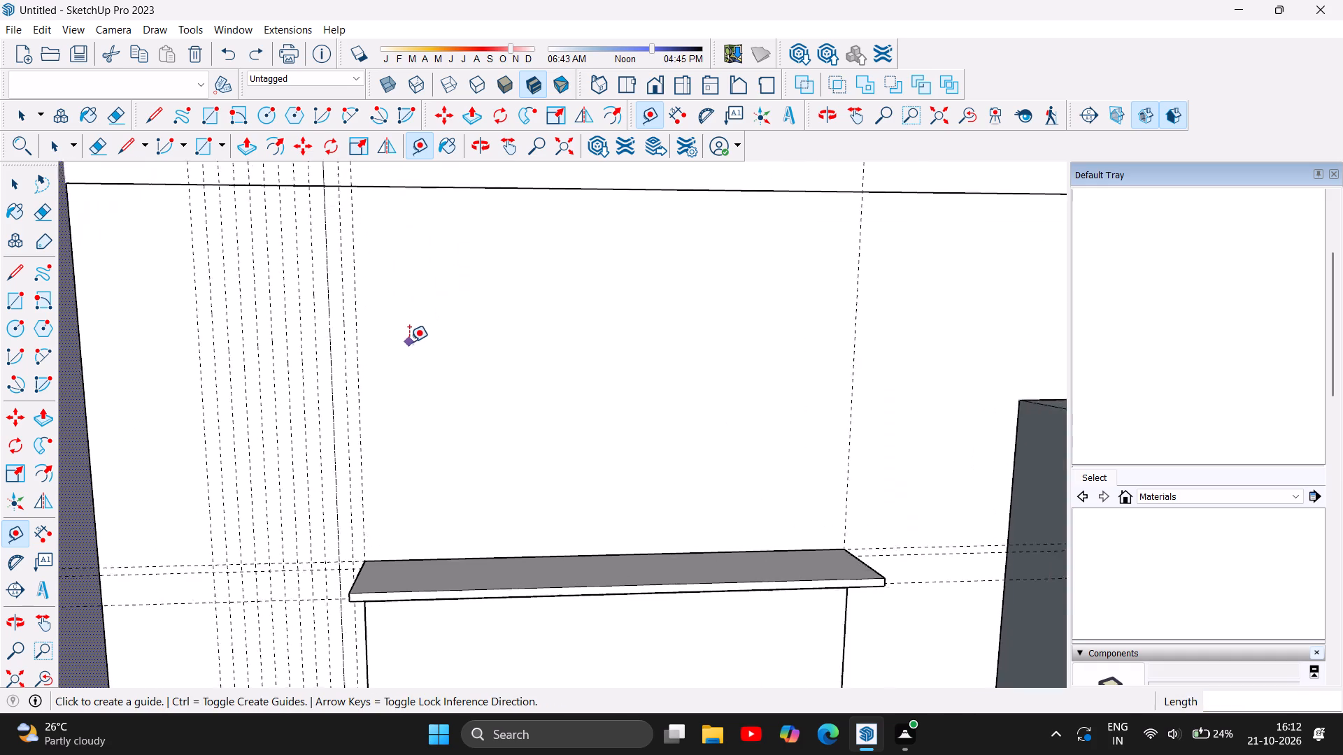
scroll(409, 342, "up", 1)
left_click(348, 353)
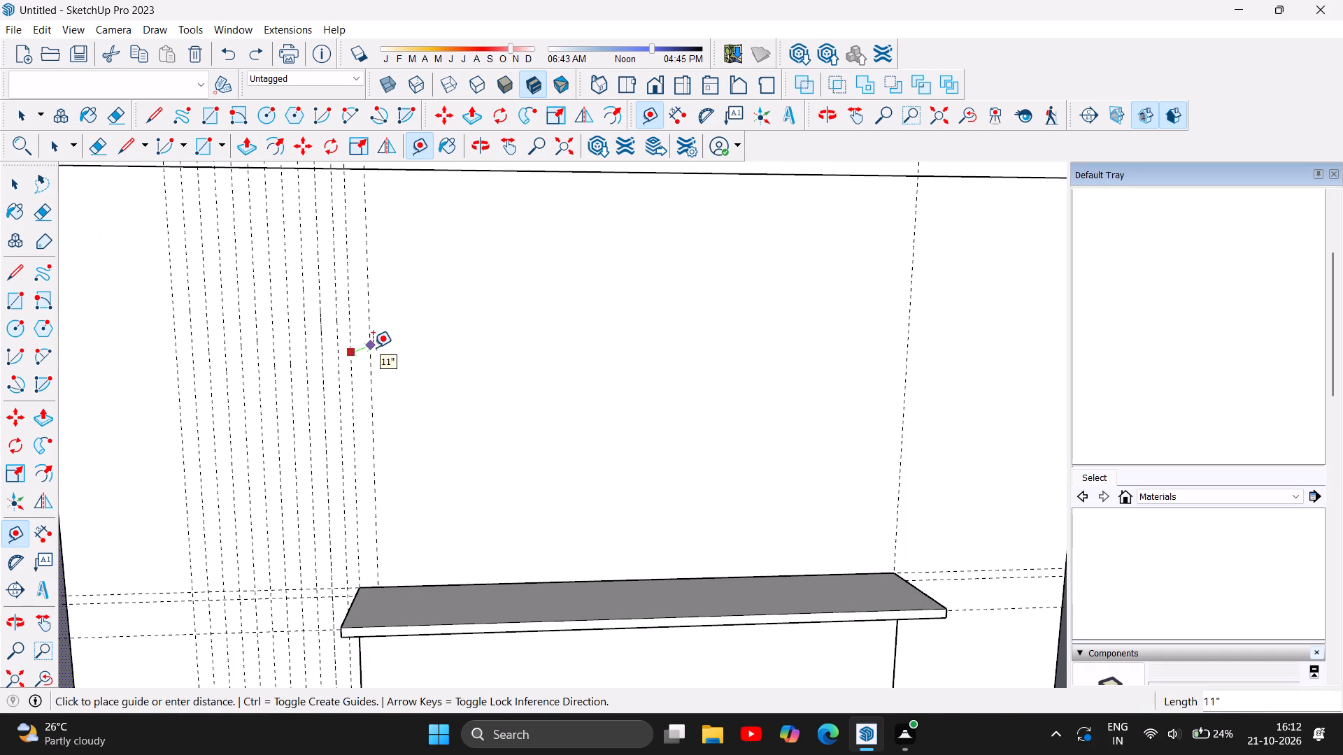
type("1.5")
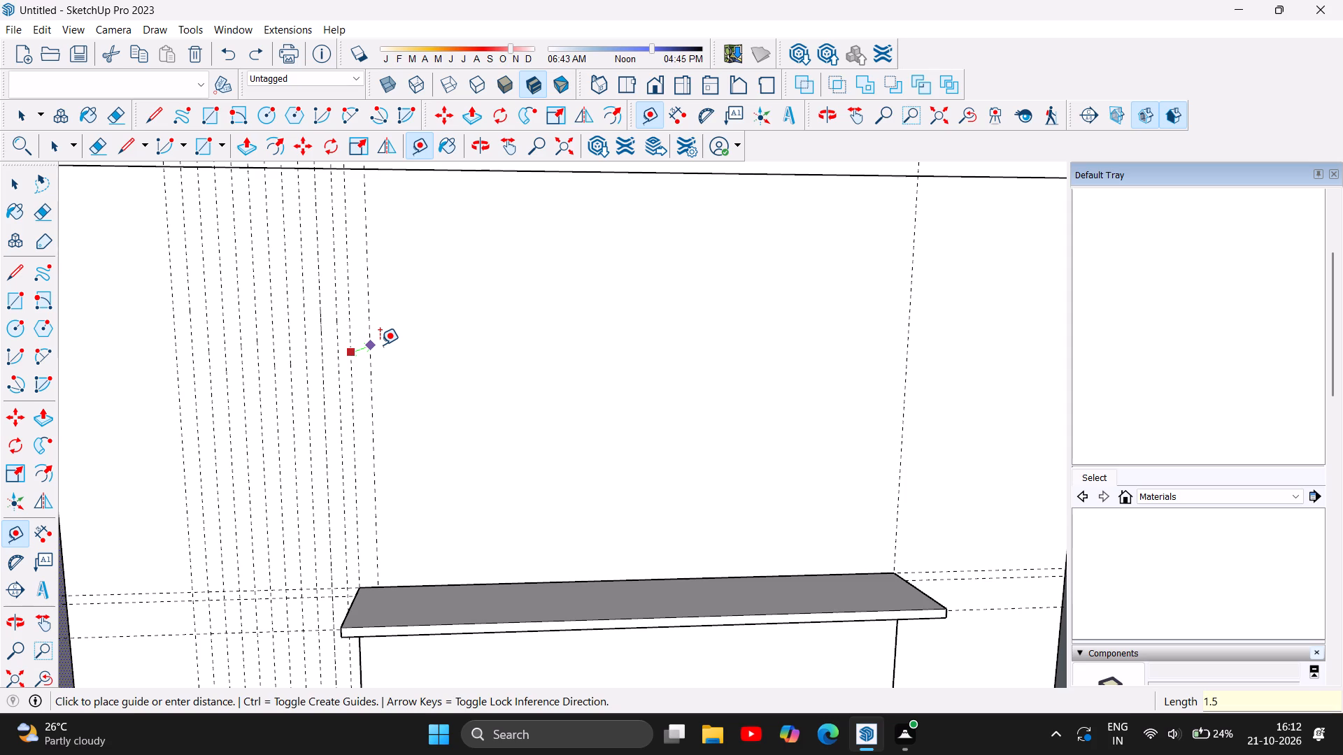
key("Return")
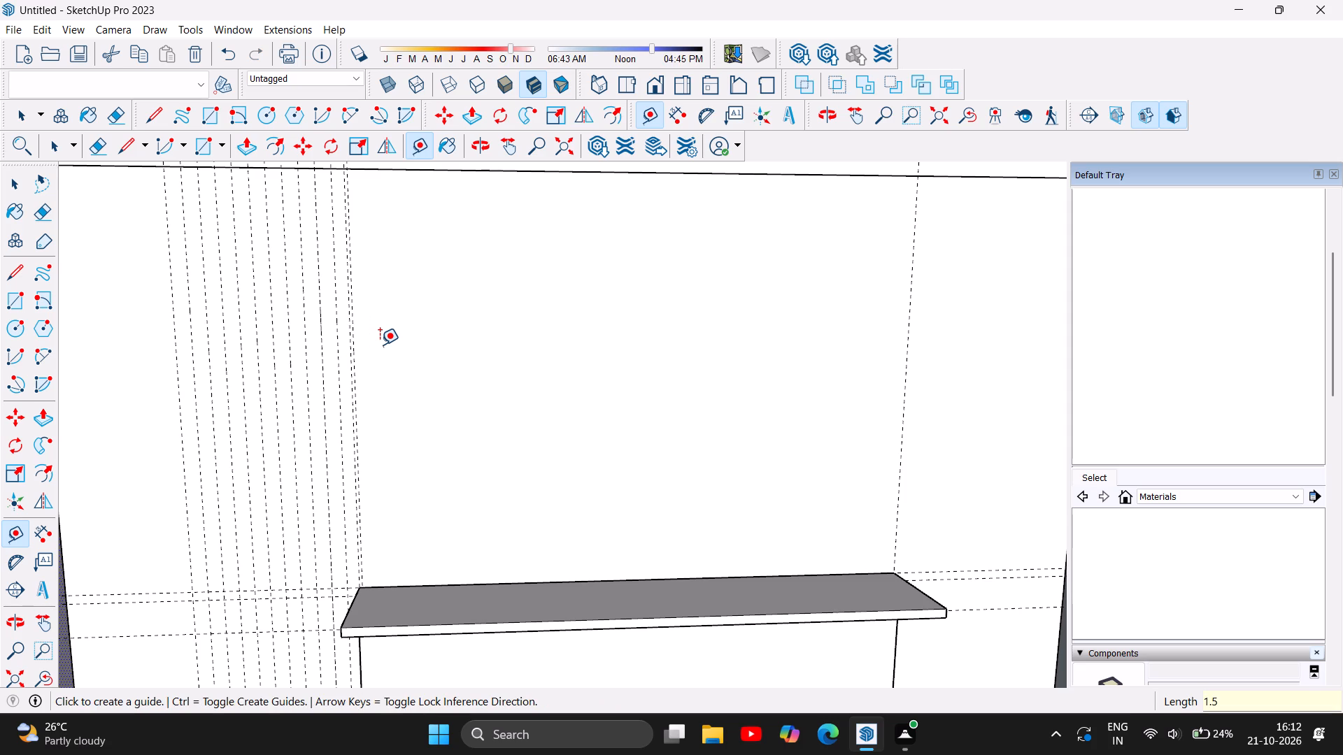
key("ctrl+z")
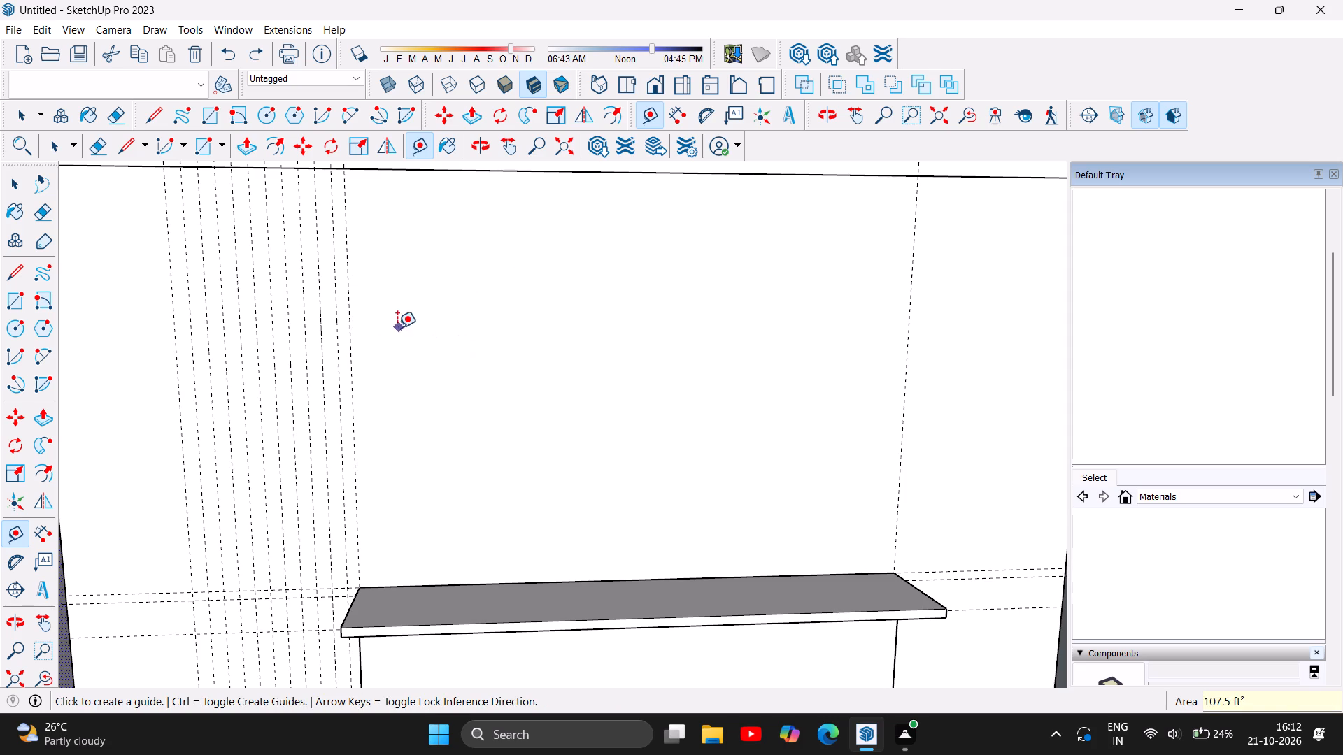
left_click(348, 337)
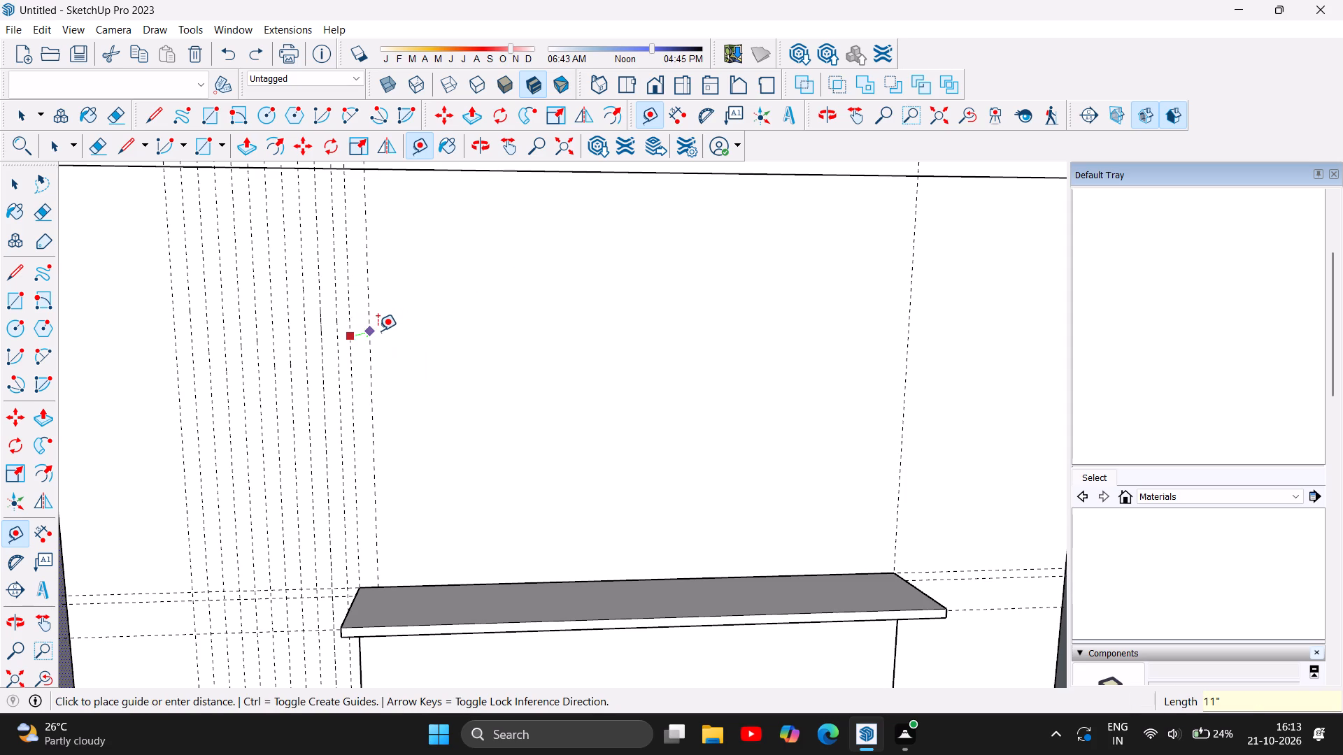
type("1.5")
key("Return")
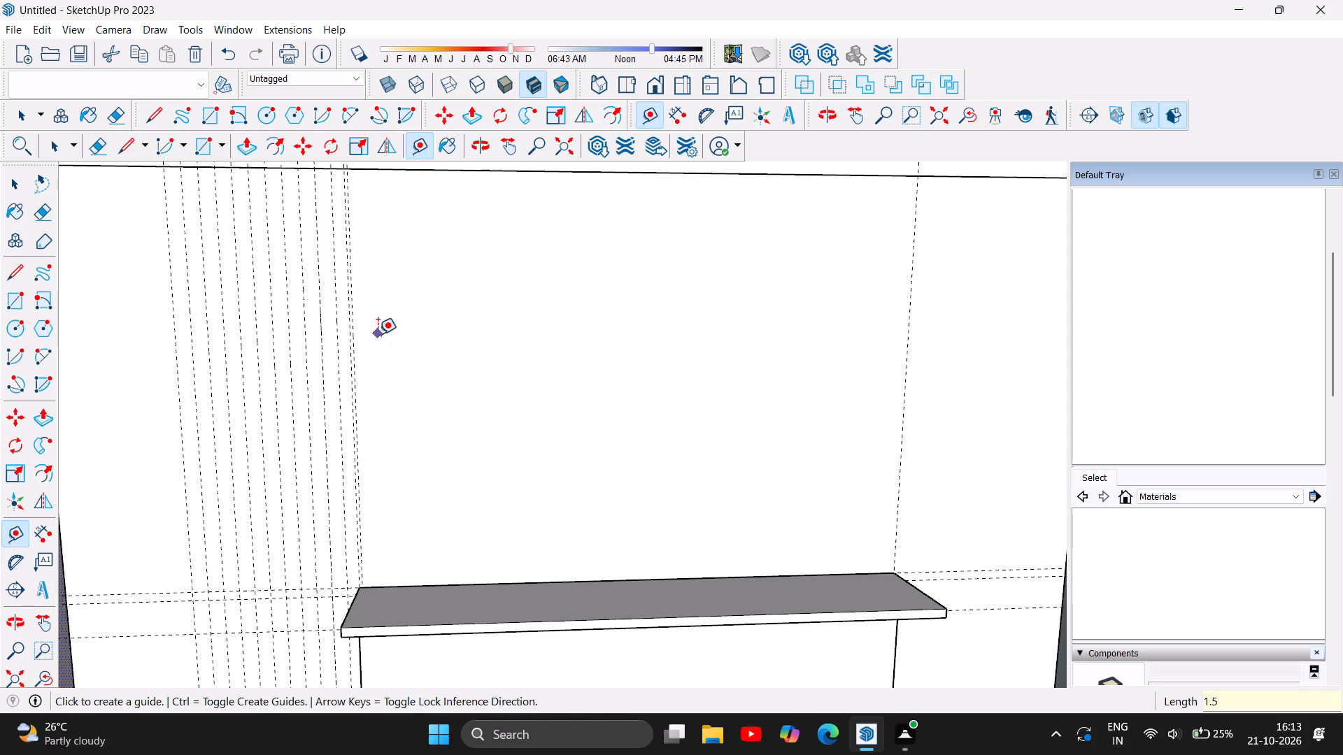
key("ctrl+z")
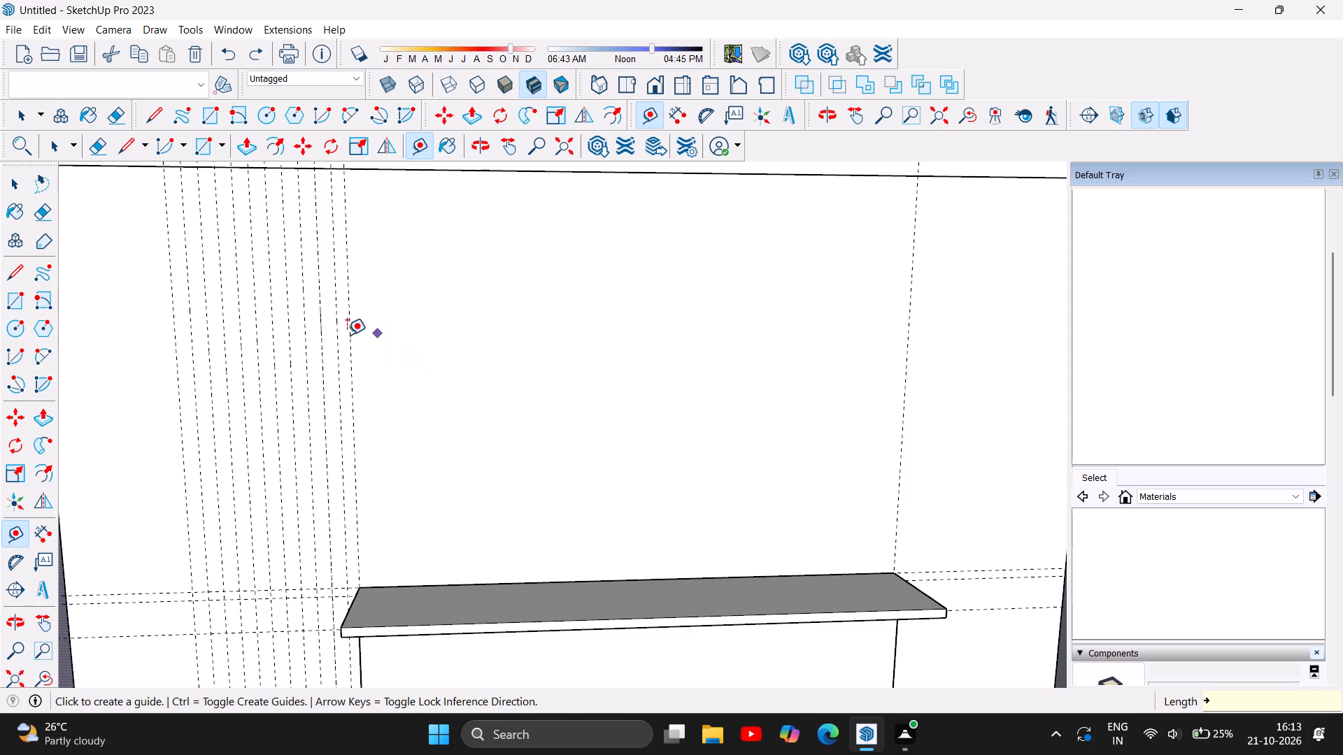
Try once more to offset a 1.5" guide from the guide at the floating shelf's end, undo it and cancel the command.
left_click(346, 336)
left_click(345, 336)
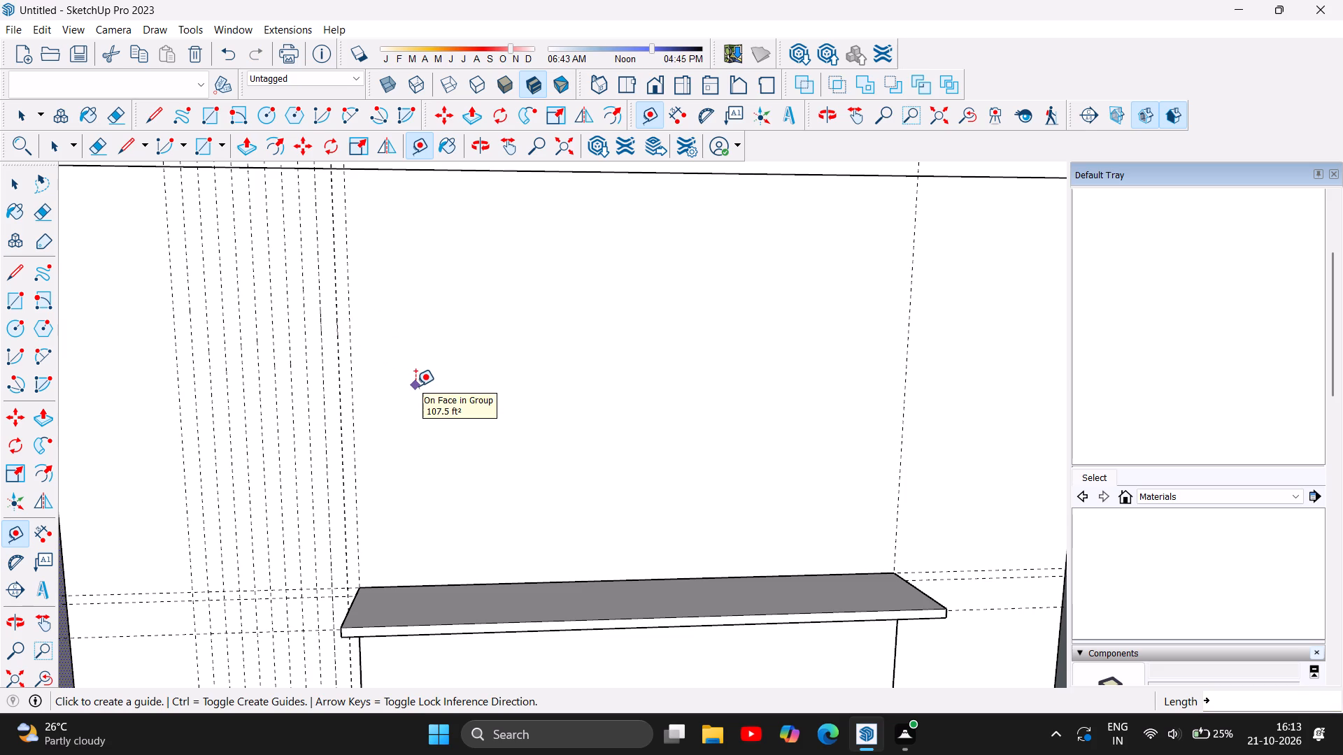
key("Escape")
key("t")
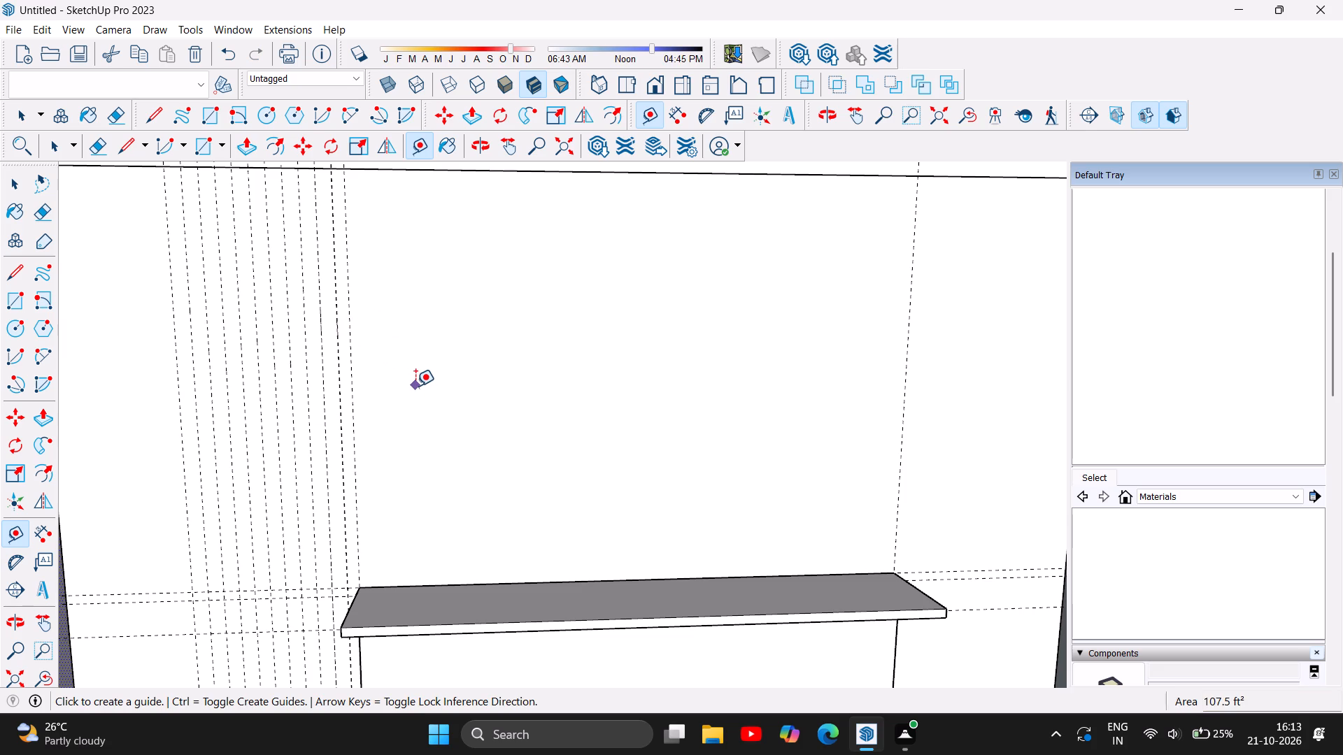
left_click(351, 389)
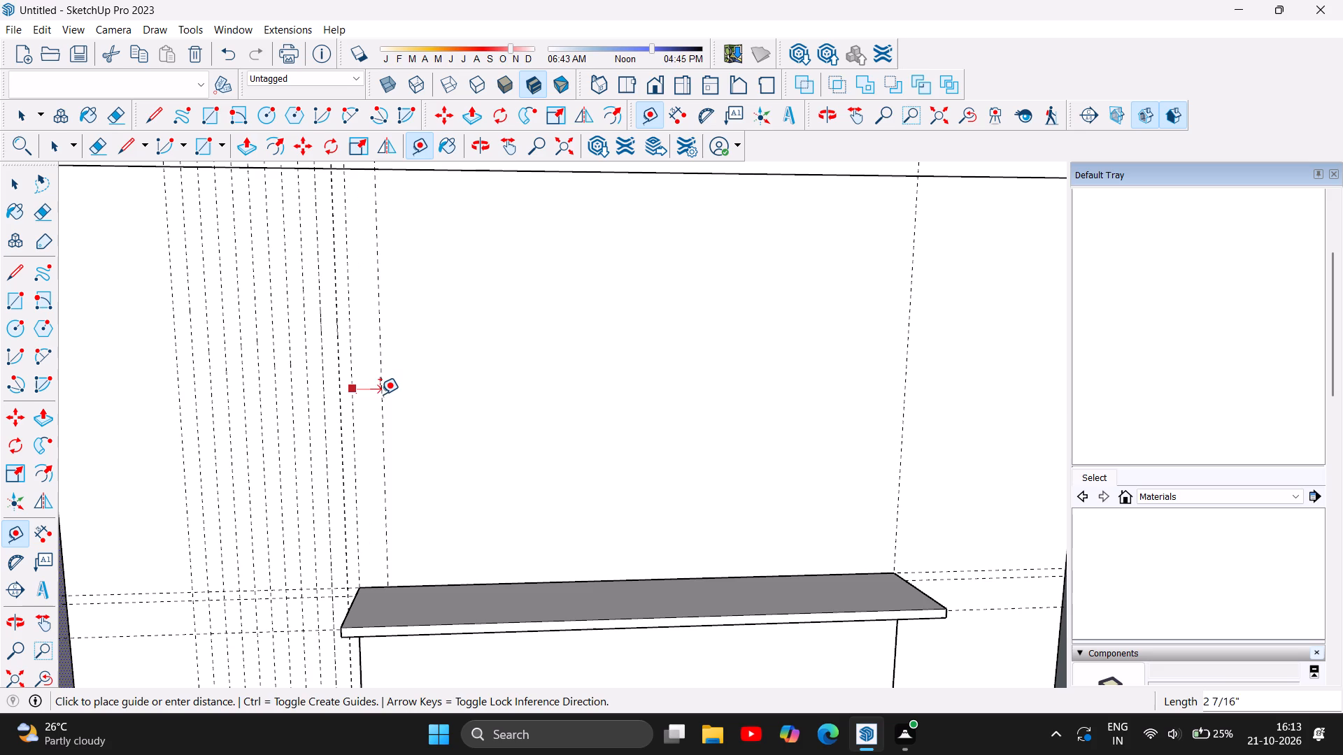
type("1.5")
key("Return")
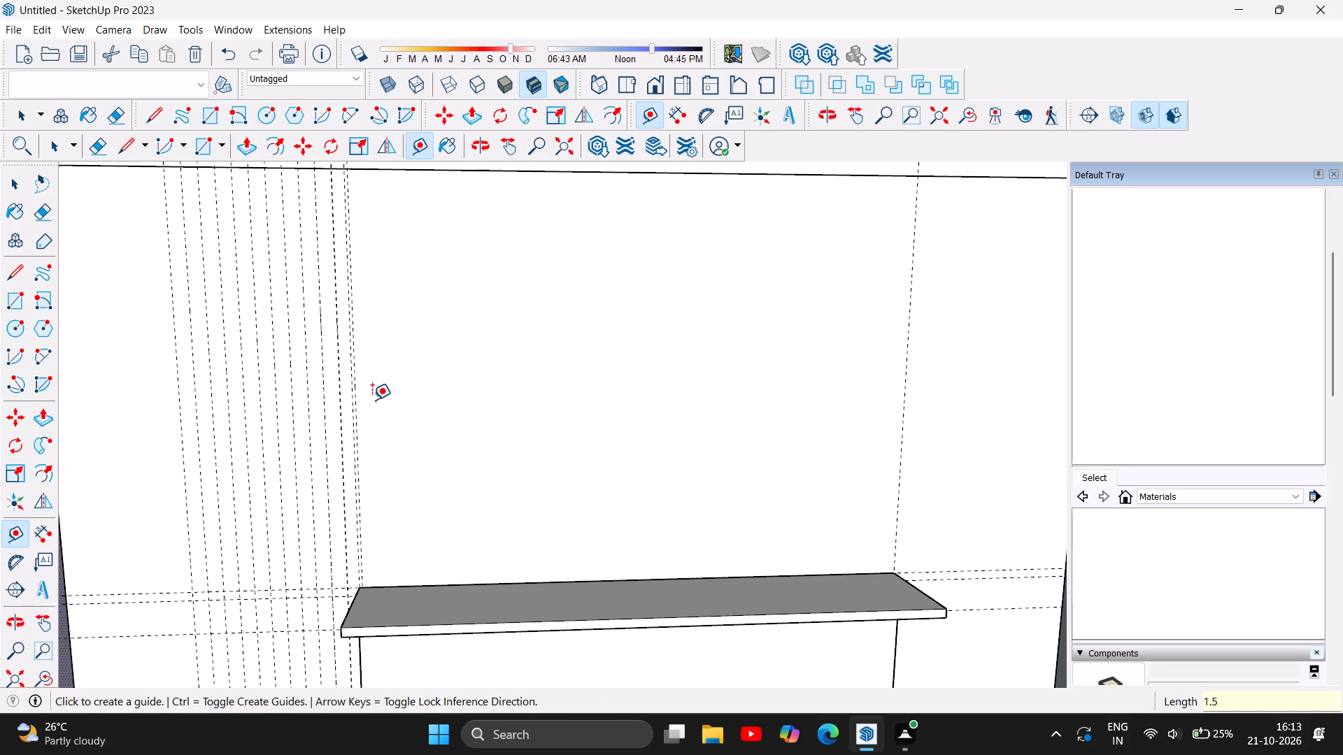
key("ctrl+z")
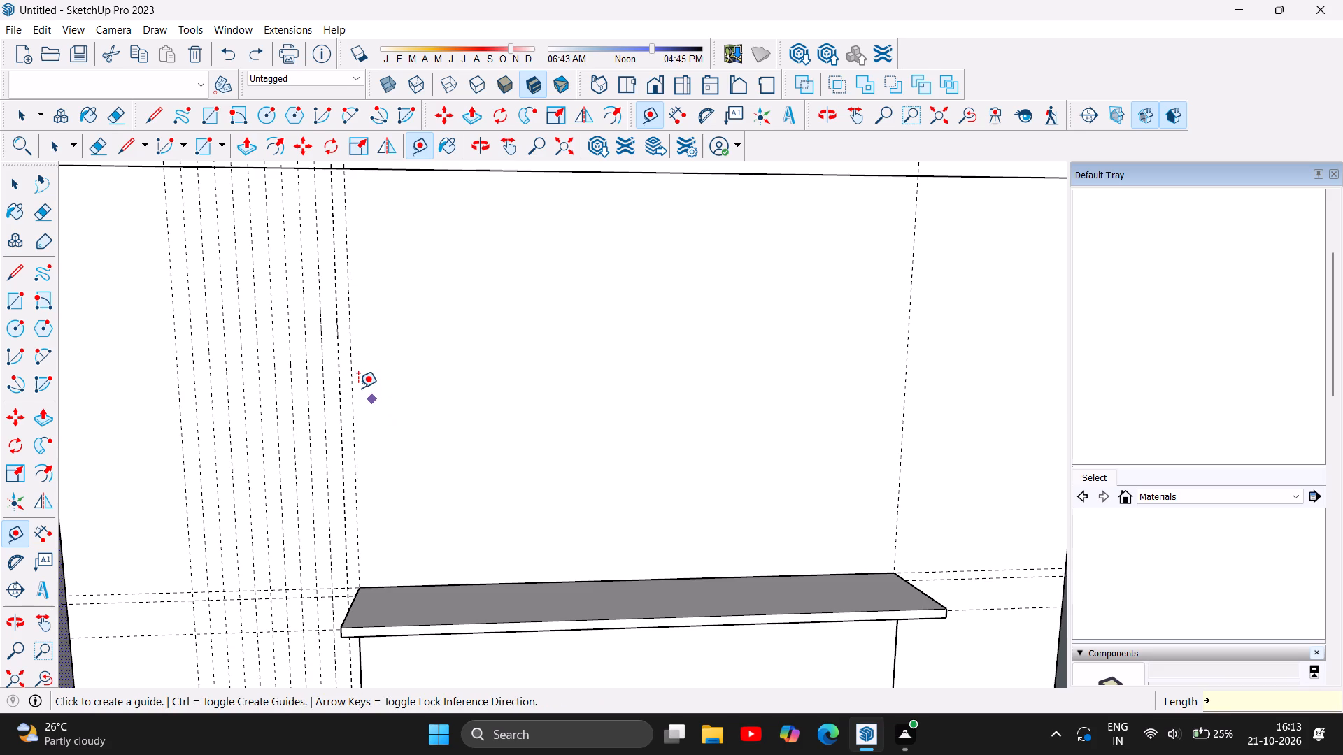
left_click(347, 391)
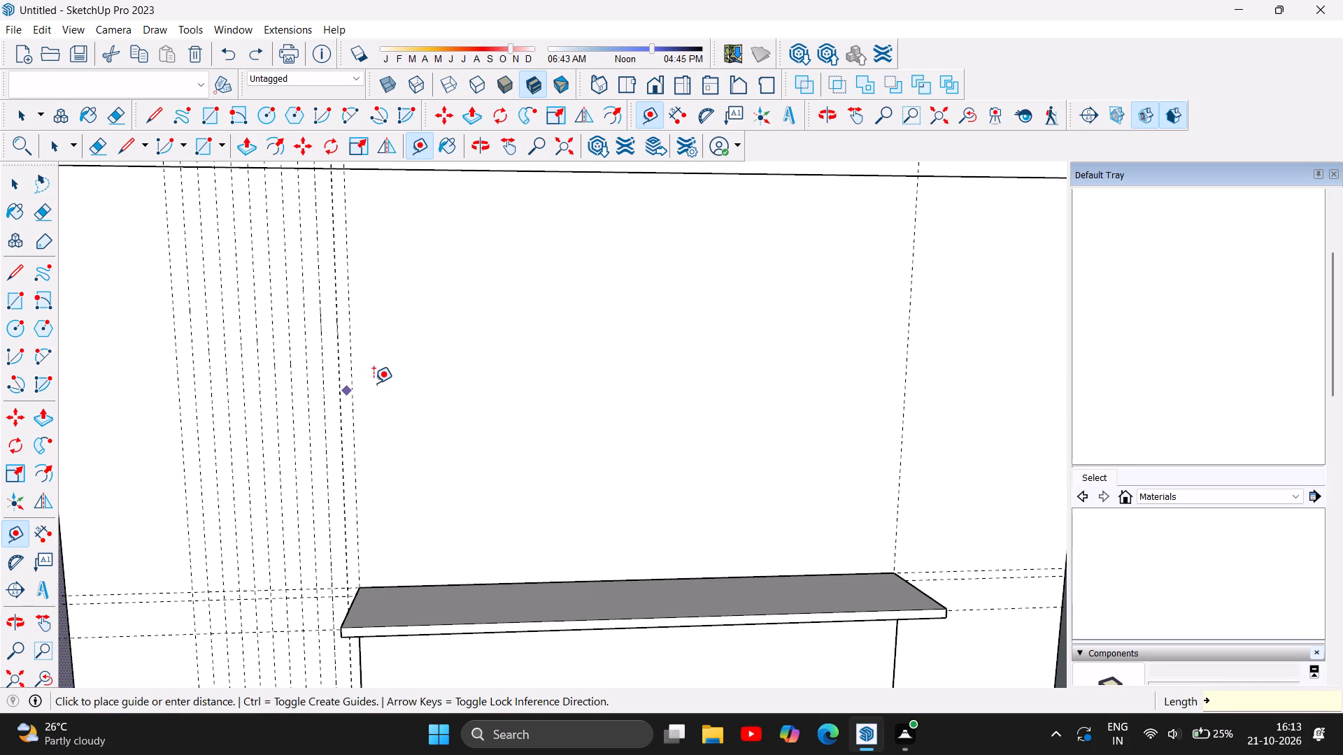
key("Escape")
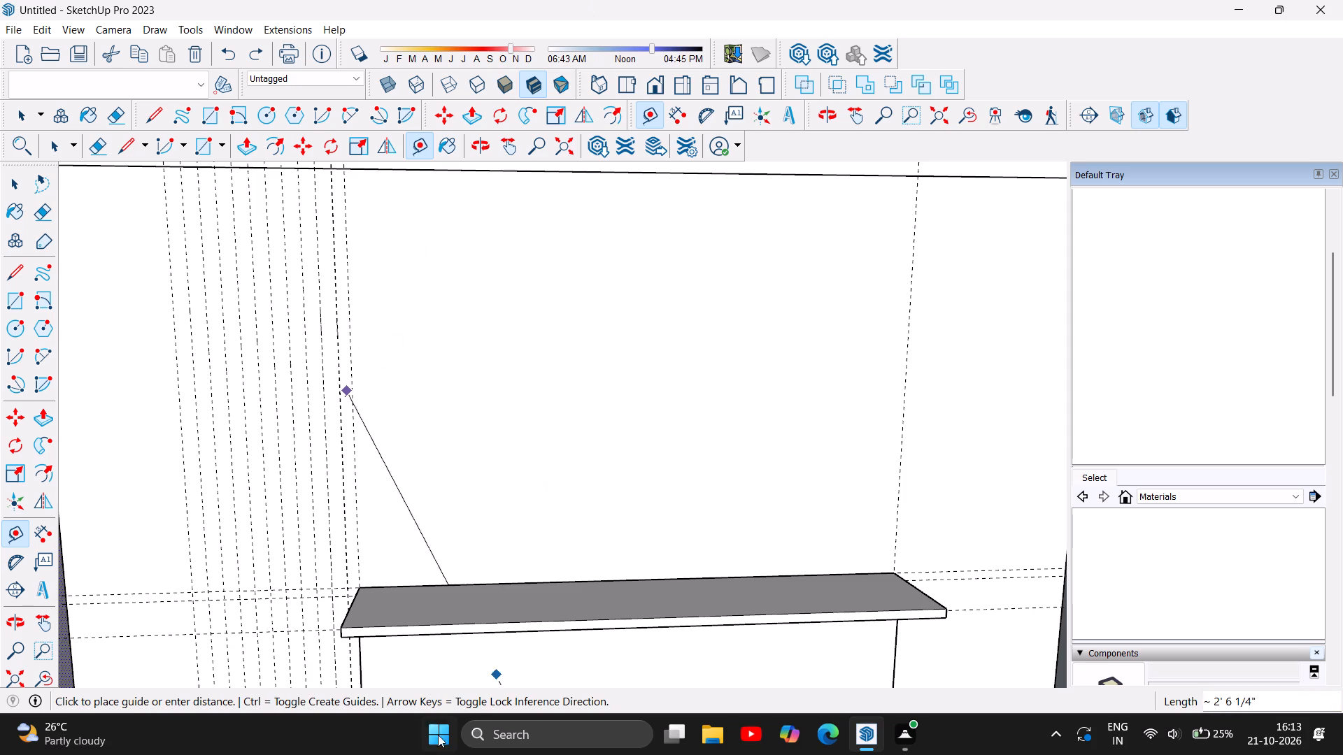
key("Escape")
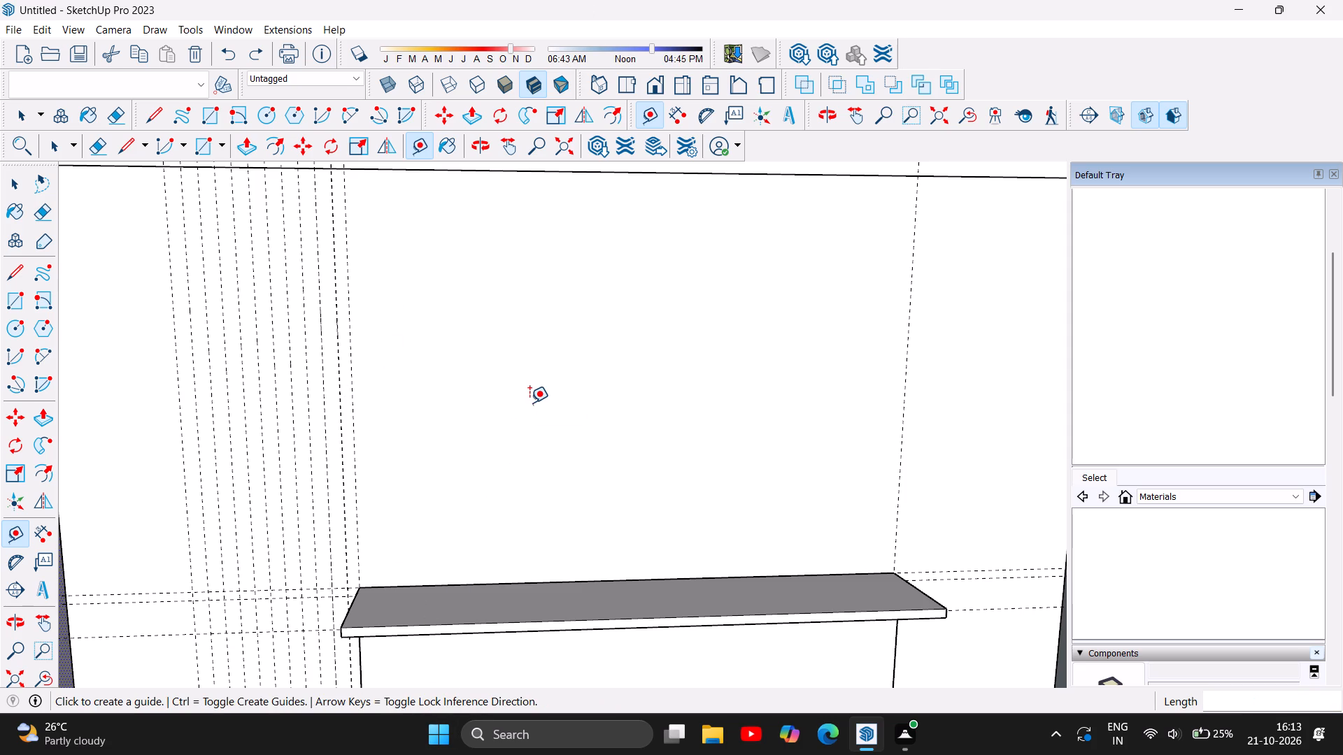
Draw a rectangle about 1 7/16" by 7' 7 1/2" between the first two vertical guides, from the low box's top to the back wall's upper edge.
scroll(460, 413, "down", 11)
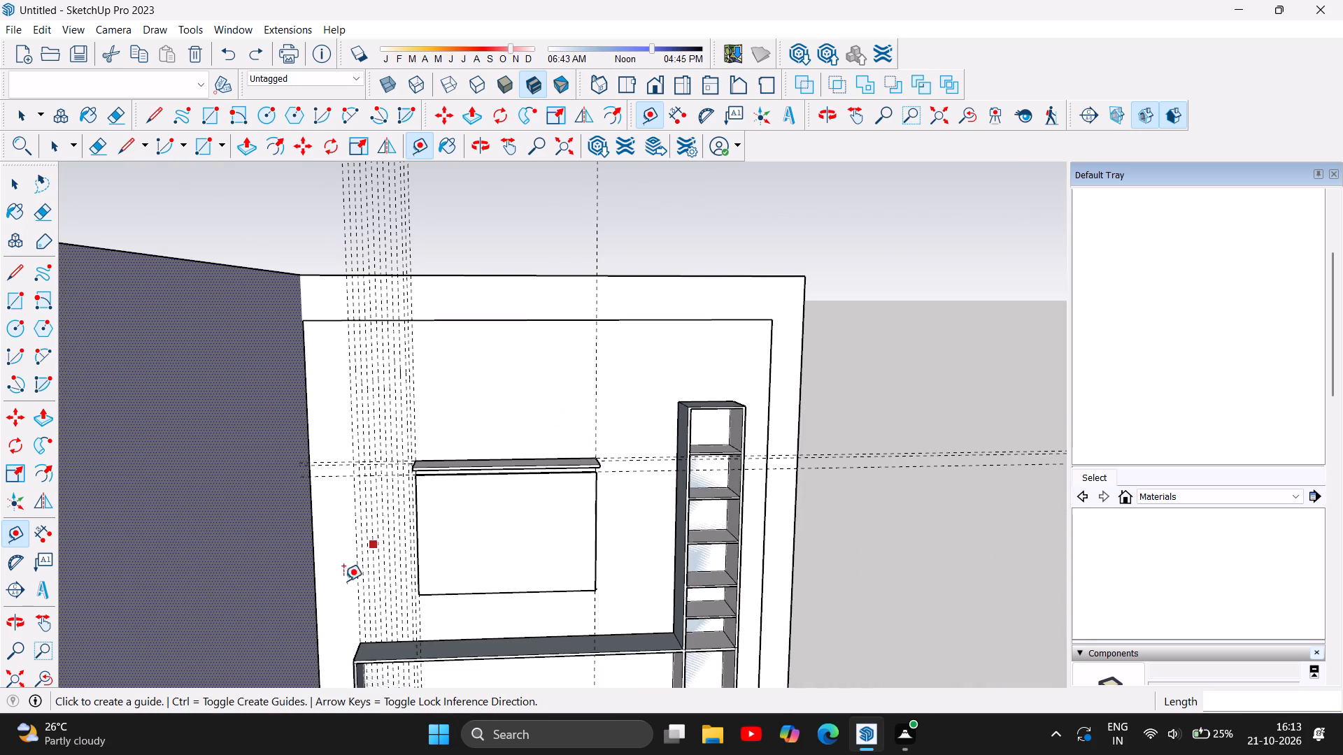
scroll(365, 631, "up", 9)
scroll(434, 638, "up", 4)
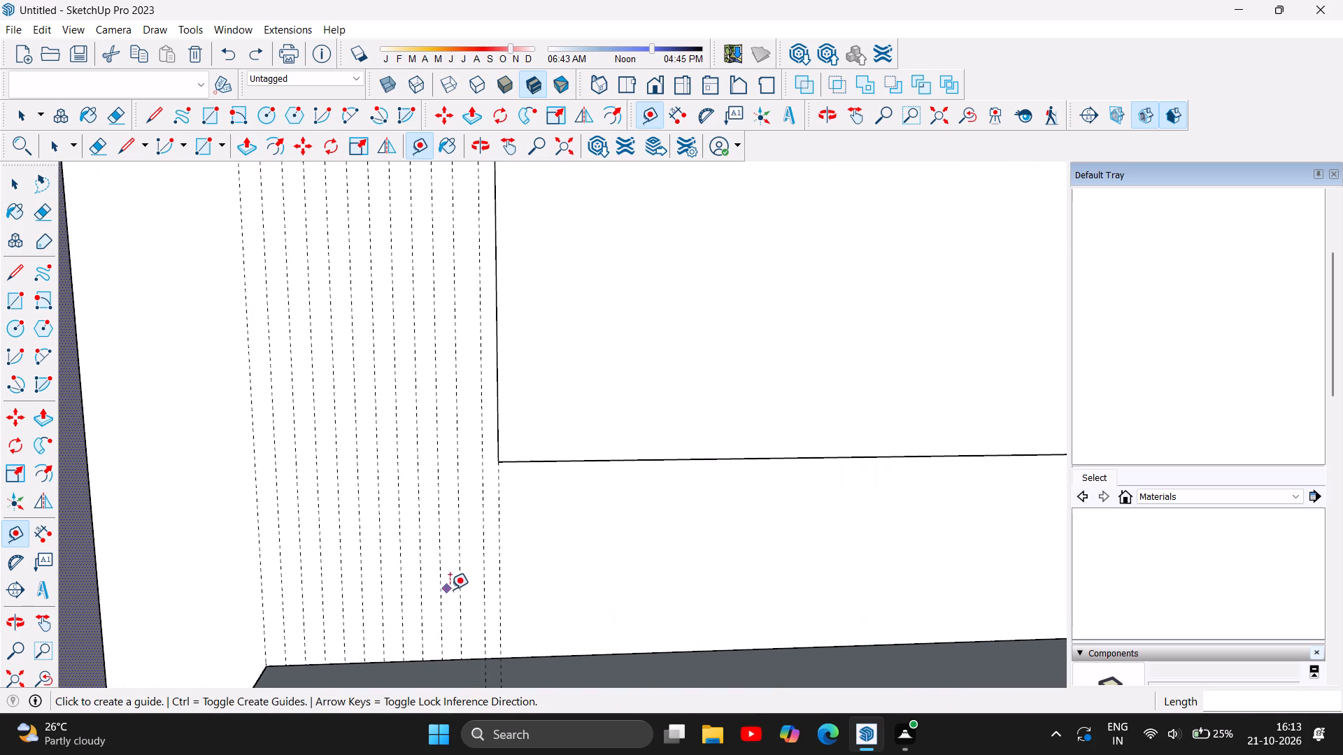
scroll(450, 615, "down", 6)
scroll(349, 652, "up", 4)
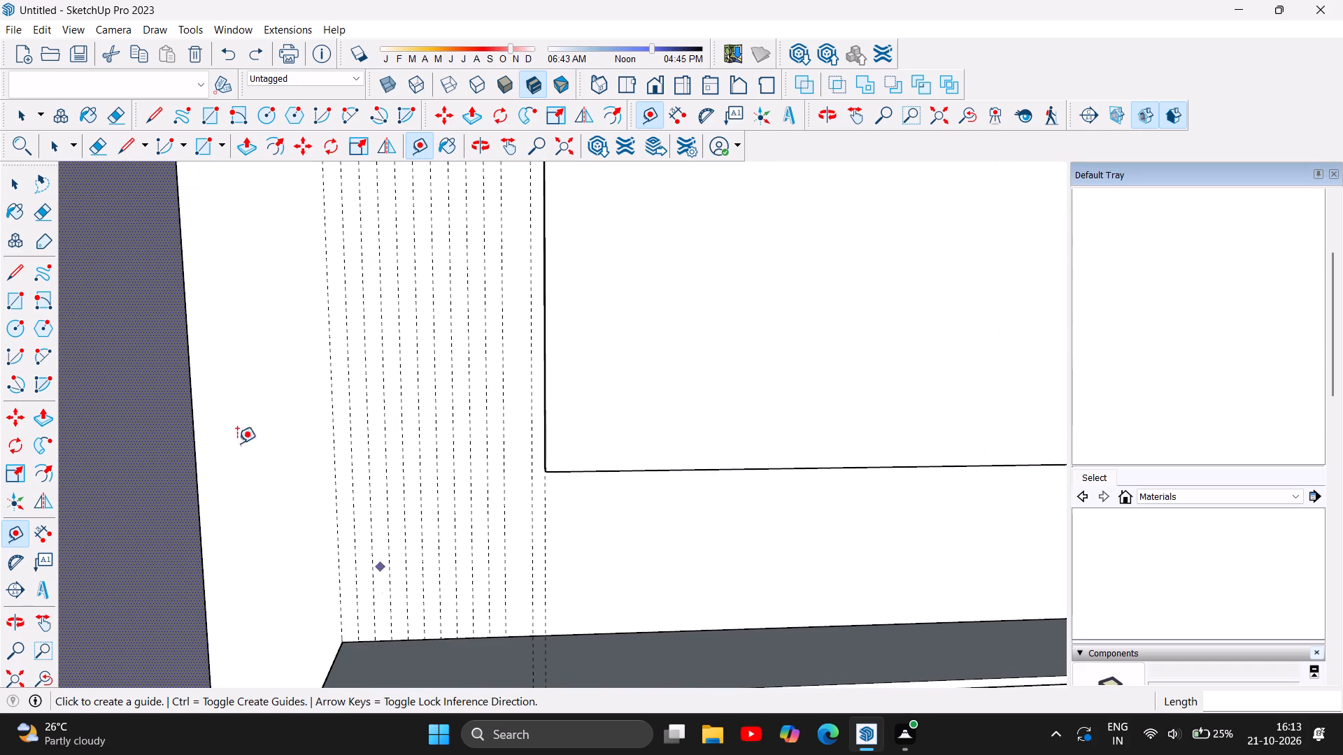
left_click(13, 292)
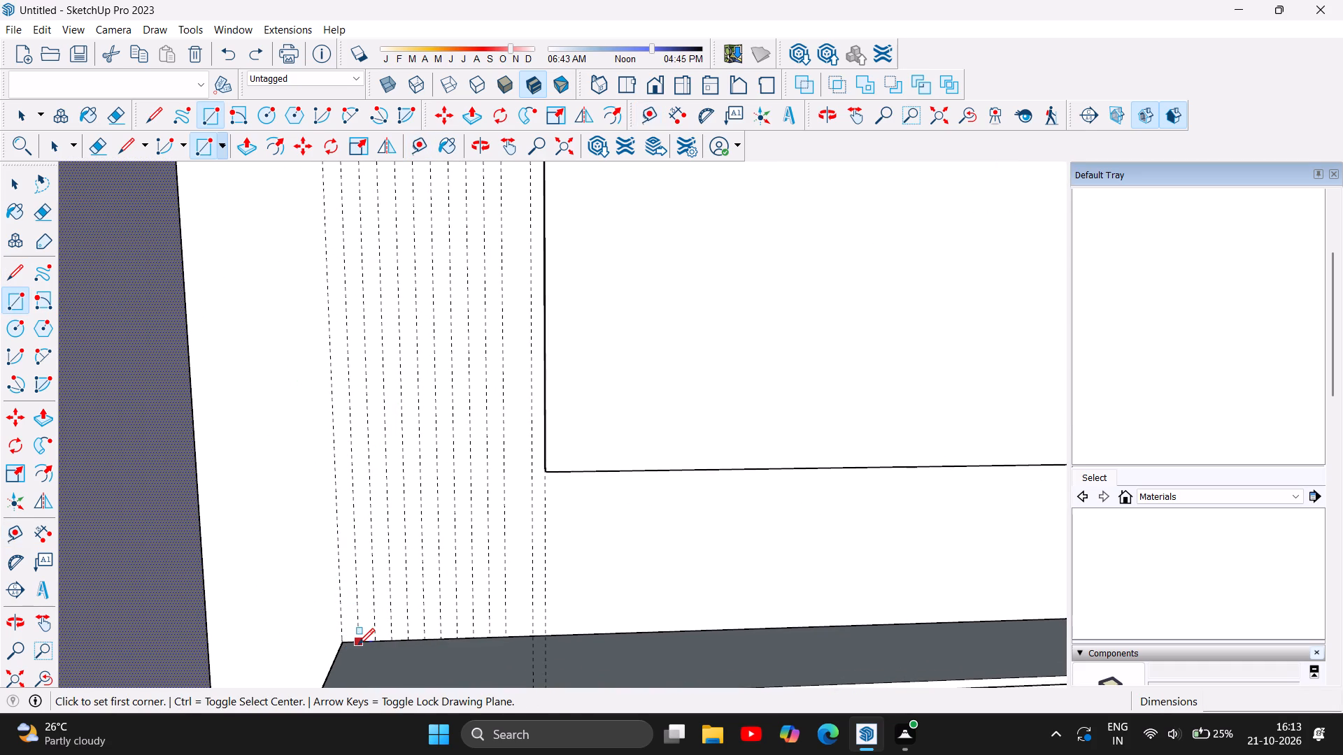
left_click(358, 645)
left_click(341, 645)
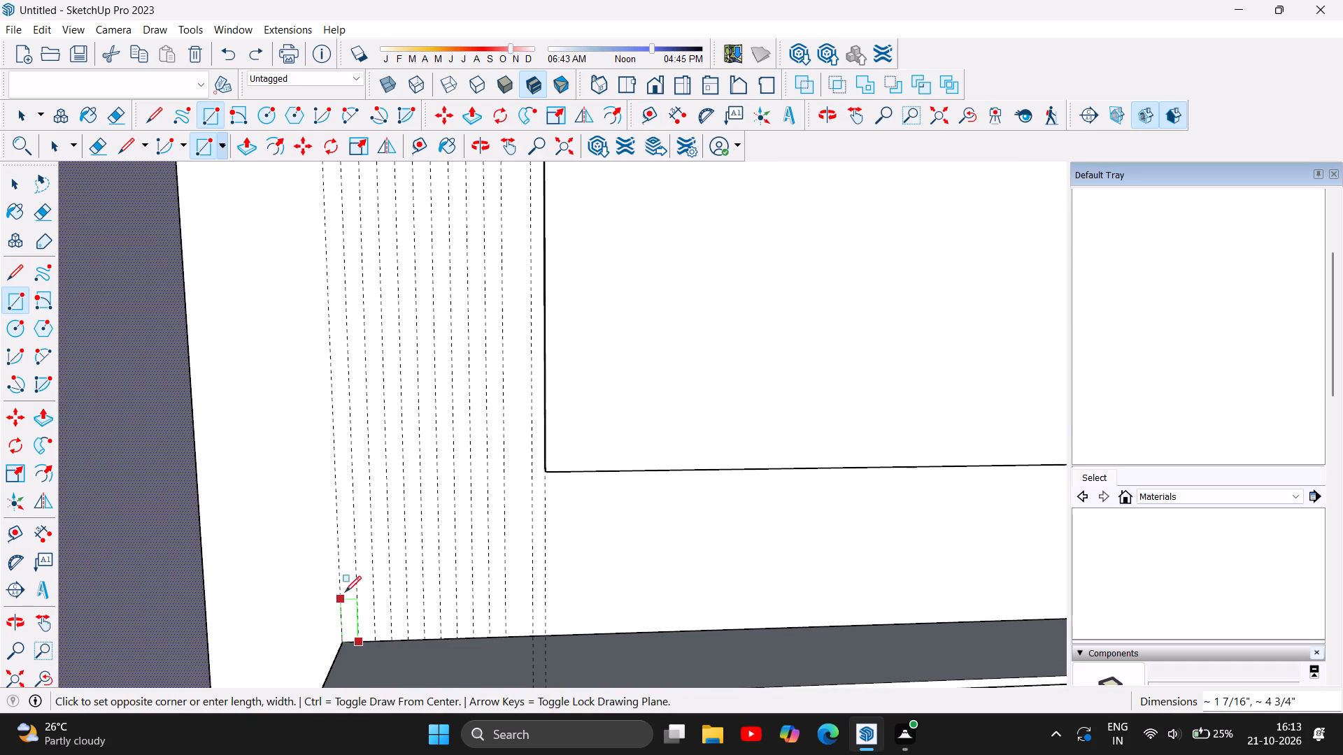
scroll(342, 538, "down", 10)
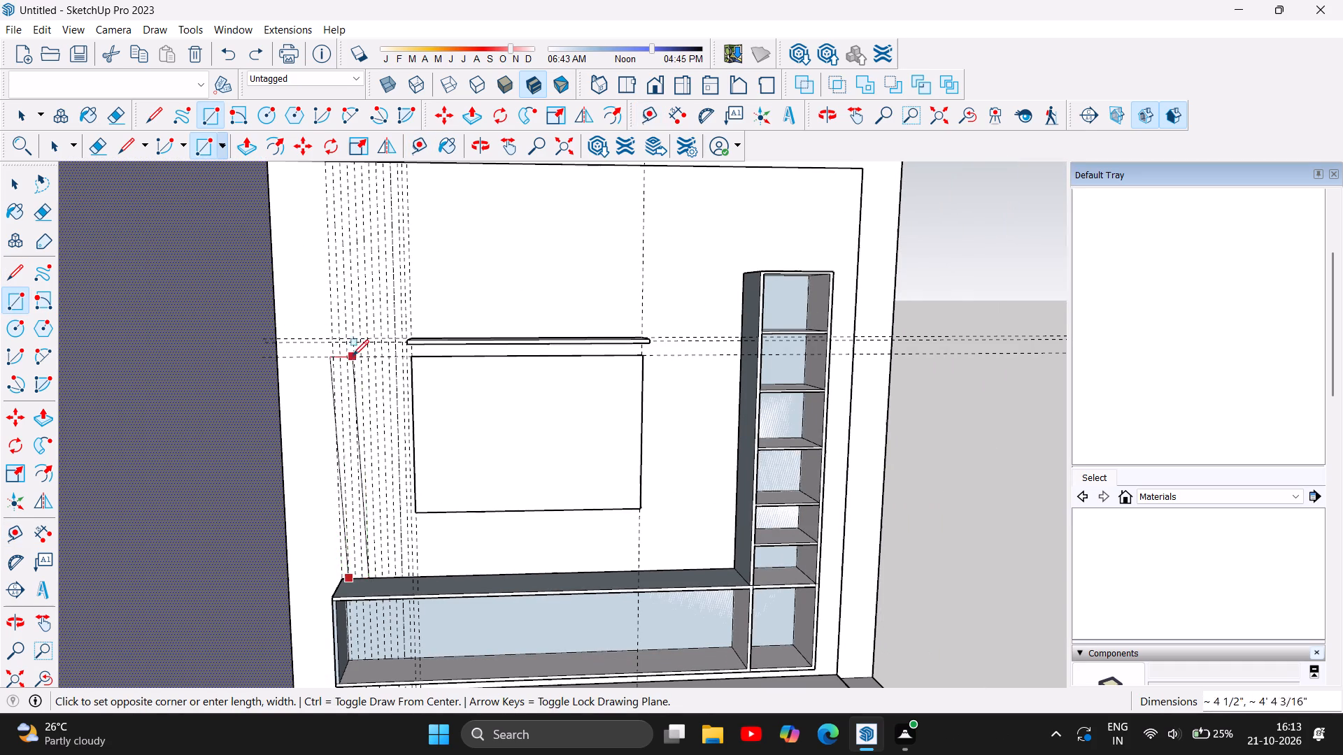
scroll(343, 165, "up", 1)
scroll(336, 312, "down", 6)
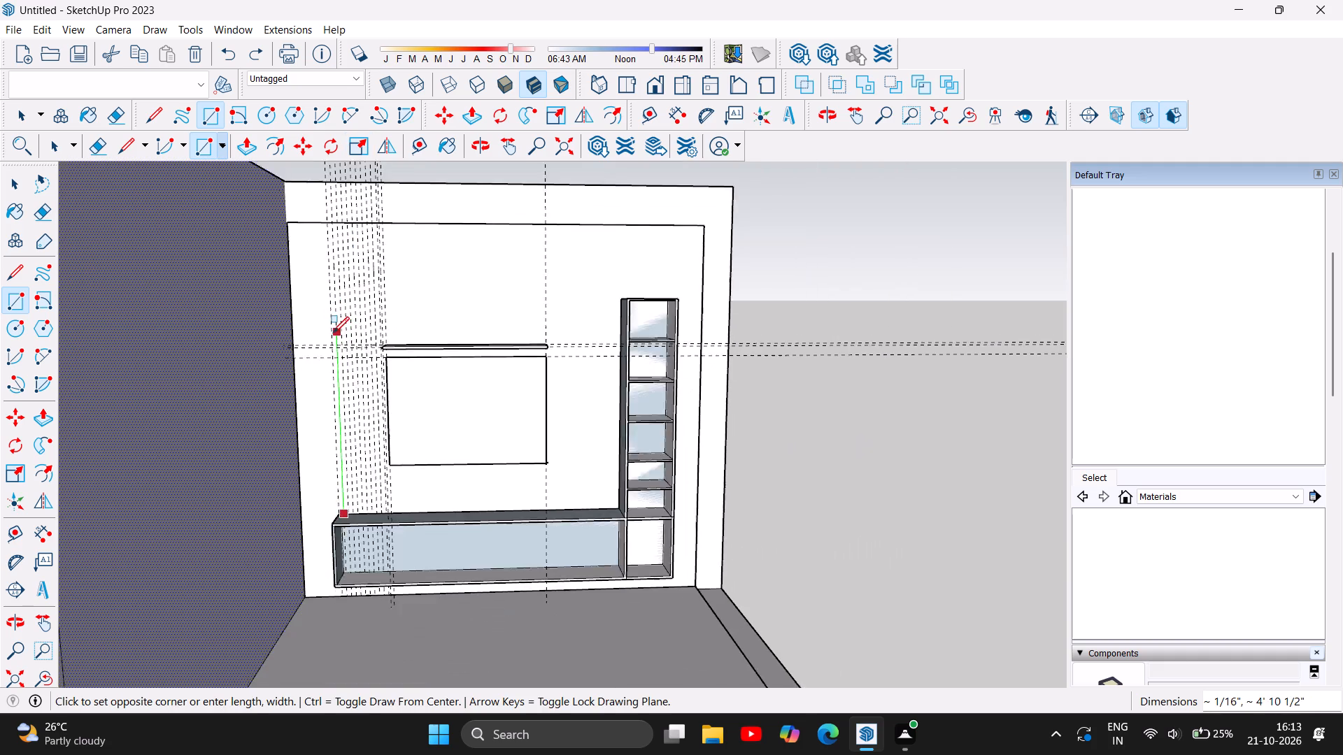
scroll(331, 254, "up", 11)
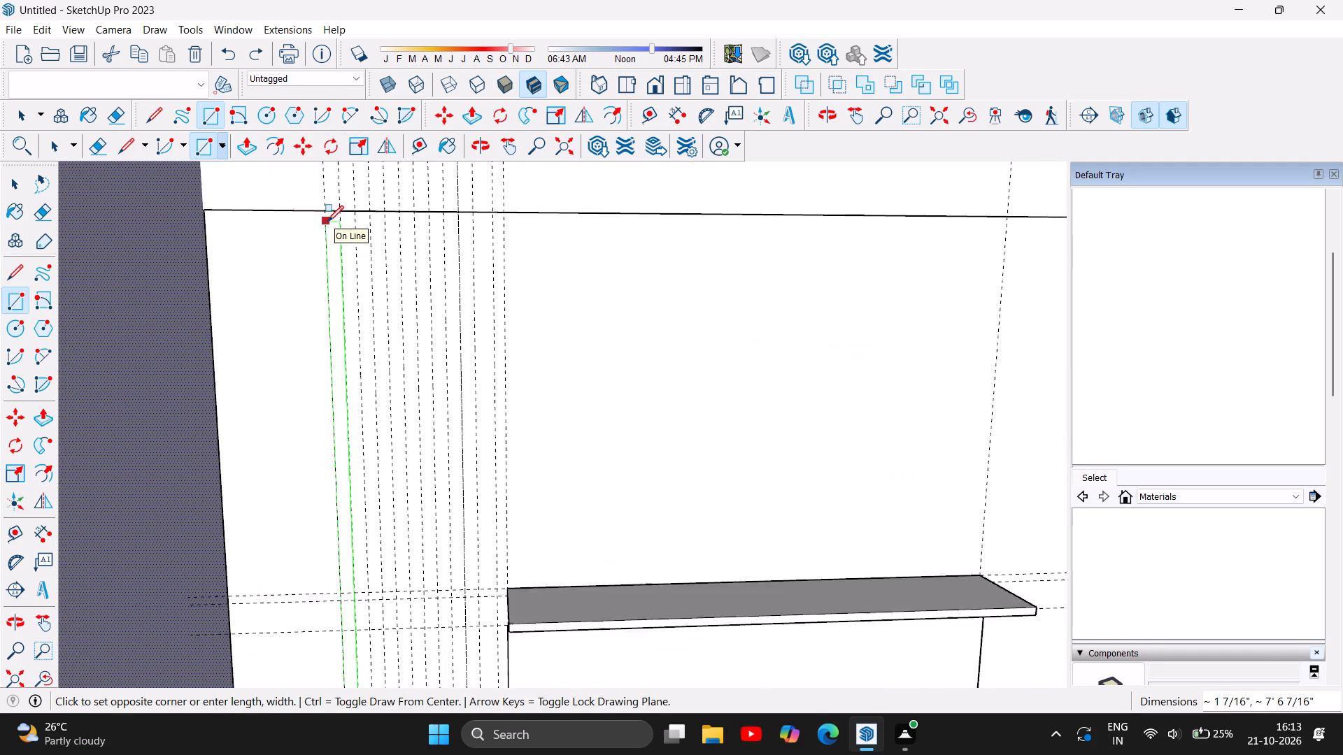
scroll(327, 222, "up", 3)
left_click(325, 210)
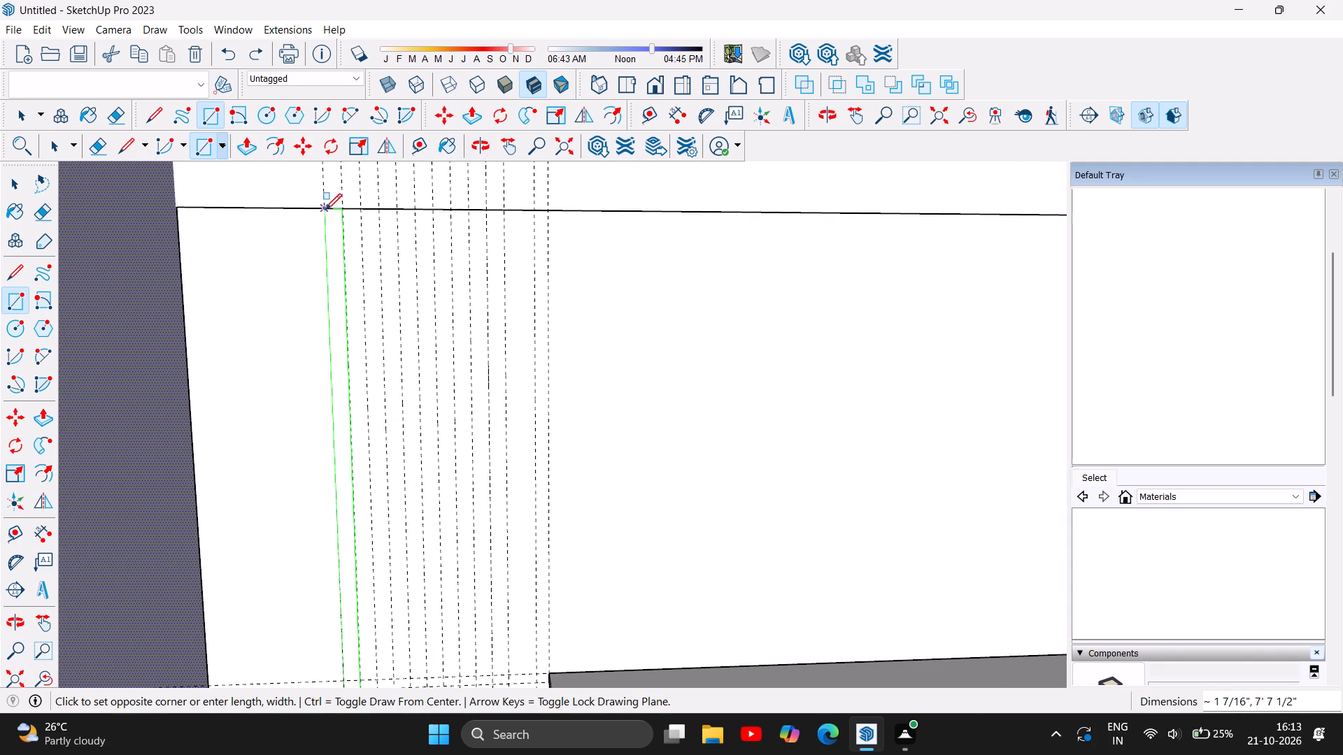
Draw a rectangle about 1 9/16" by 7' 7 1/2" between the second and third guides, from the wall's upper edge down to the low box.
scroll(335, 289, "down", 6)
scroll(720, 506, "down", 6)
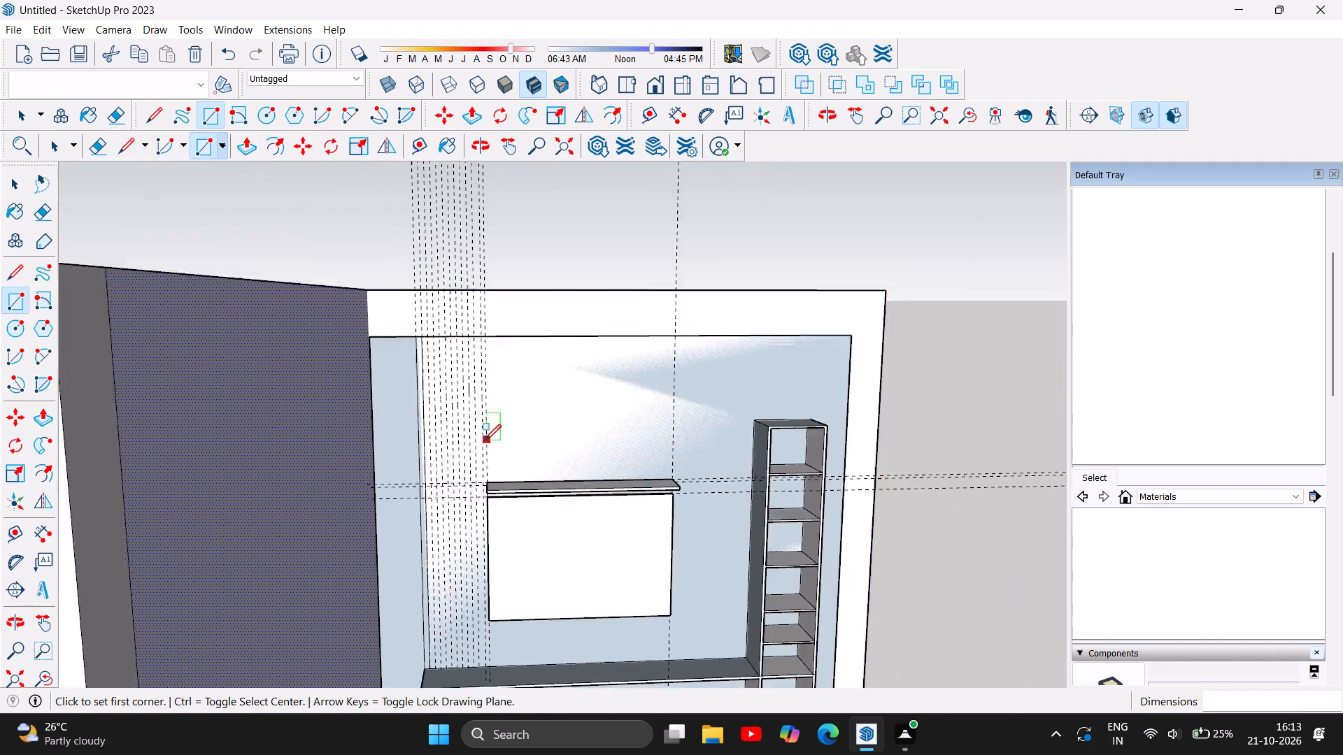
scroll(485, 440, "down", 1)
scroll(428, 371, "up", 14)
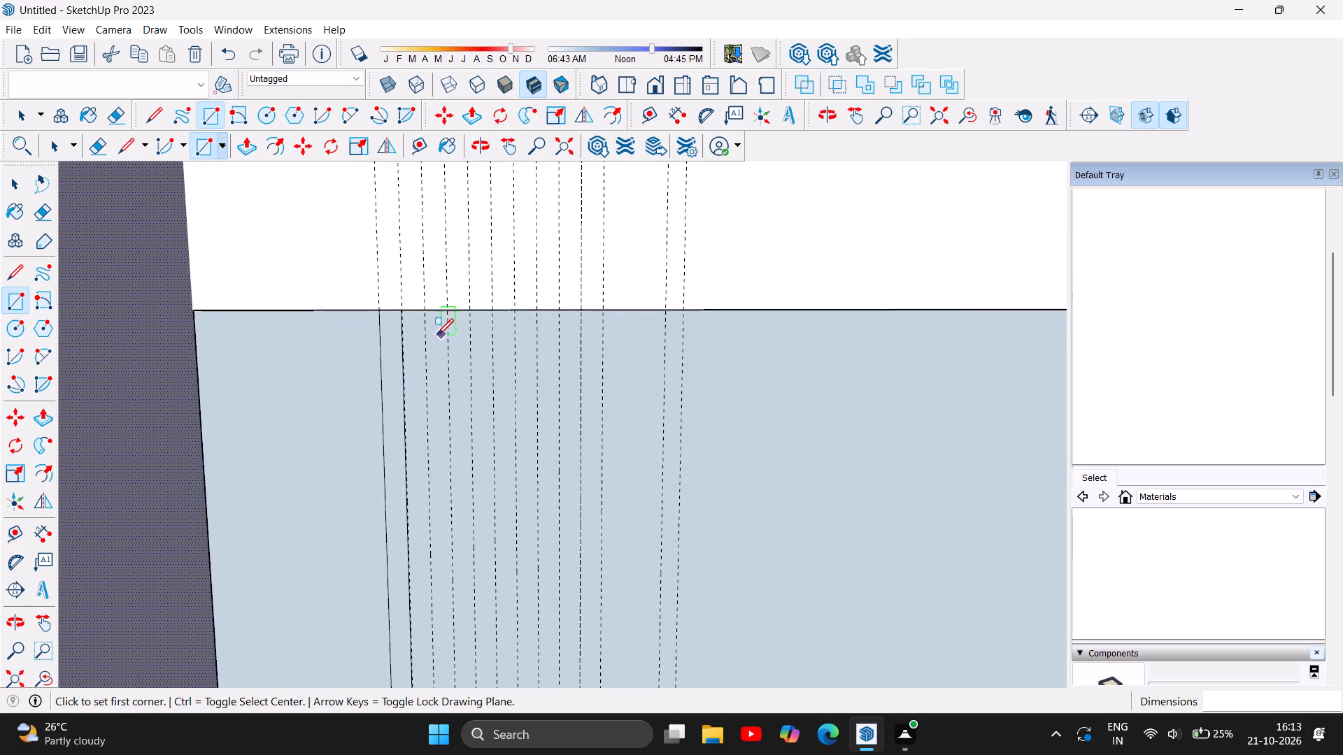
scroll(427, 330, "up", 7)
left_click(378, 289)
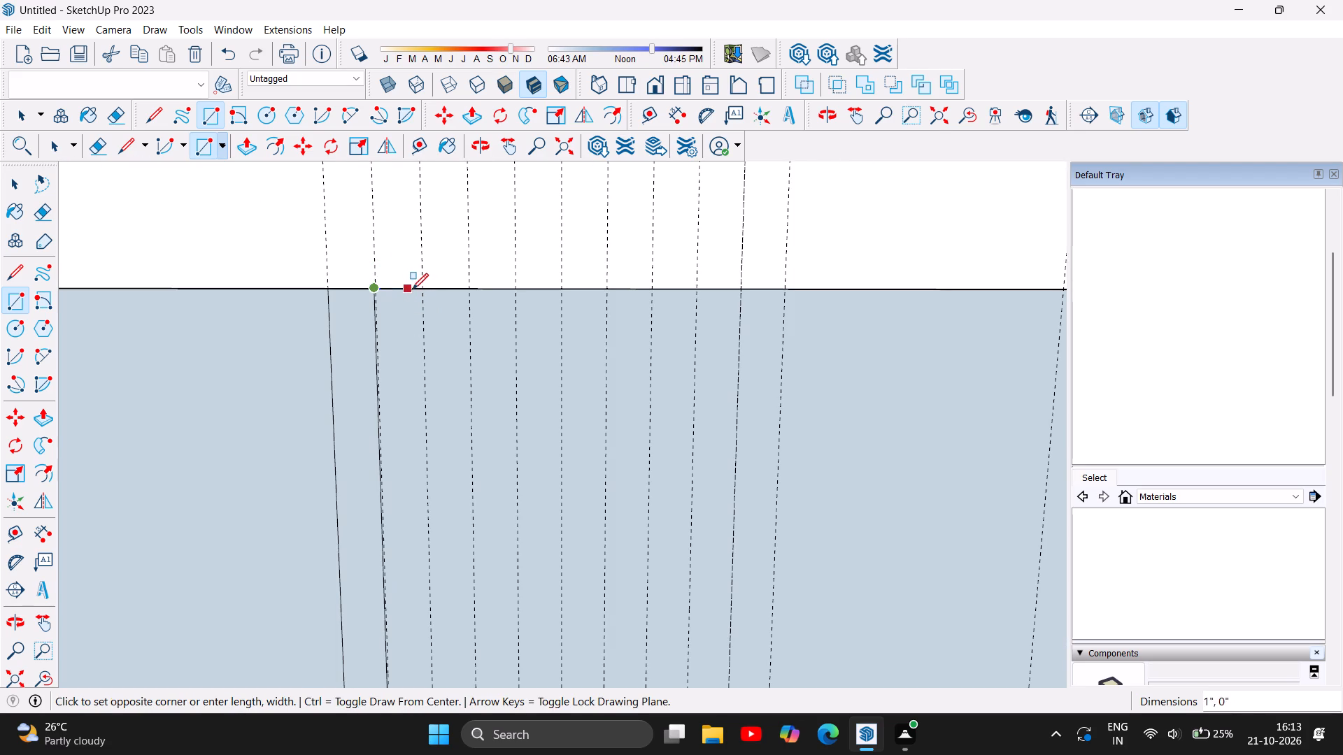
left_click(420, 288)
scroll(421, 404, "down", 19)
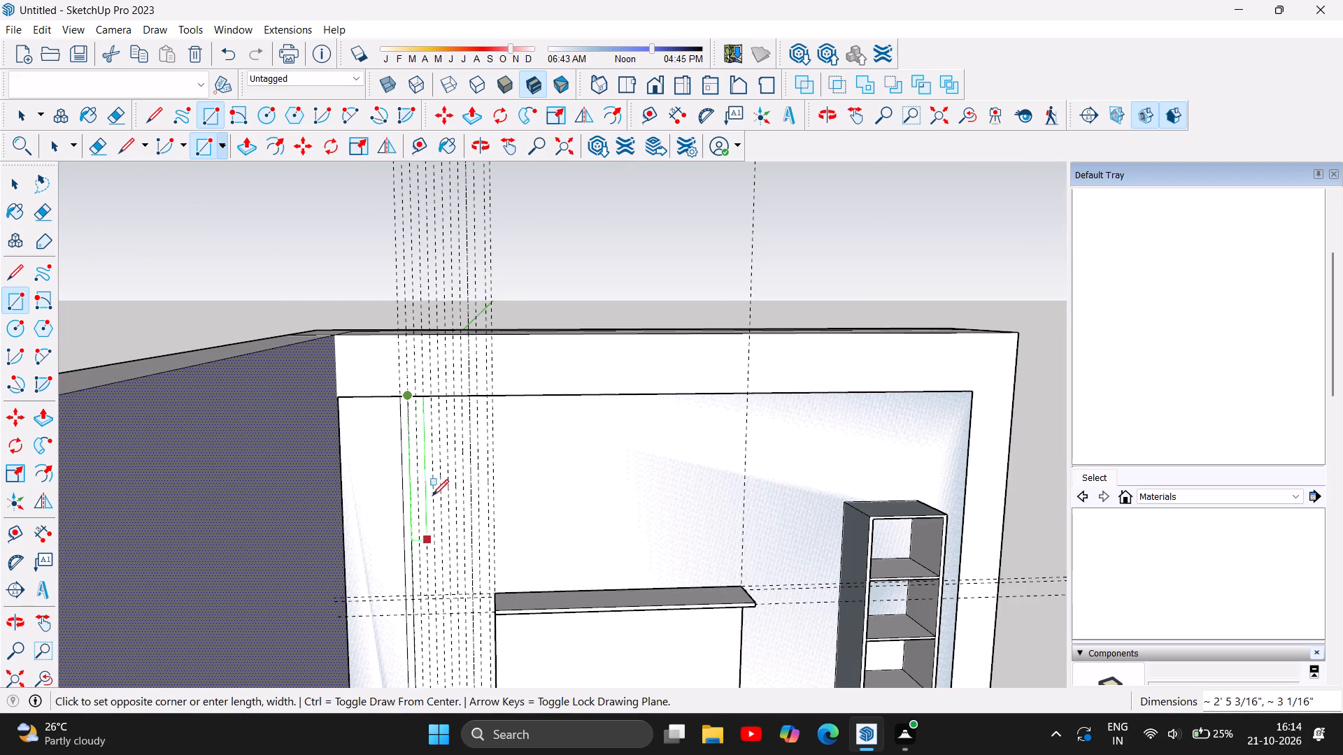
scroll(433, 487, "down", 13)
scroll(432, 605, "up", 14)
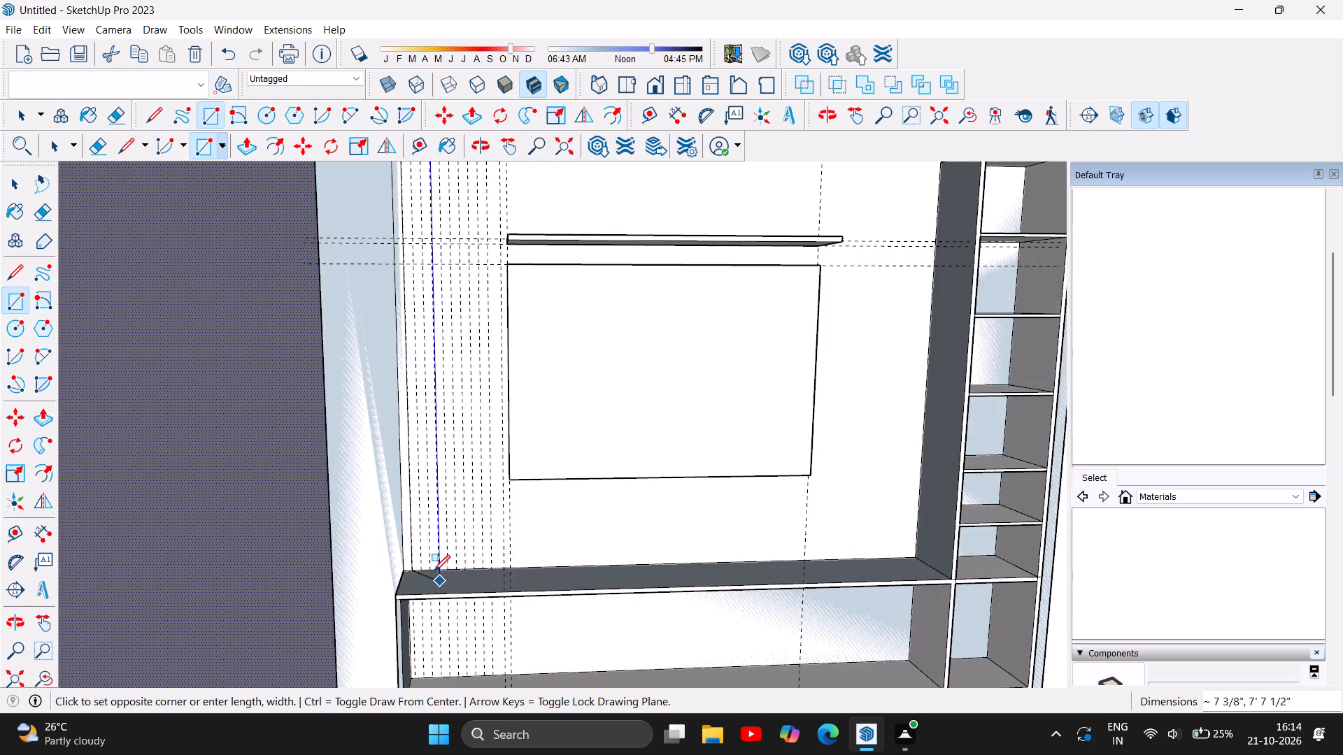
scroll(431, 563, "up", 15)
scroll(413, 549, "up", 7)
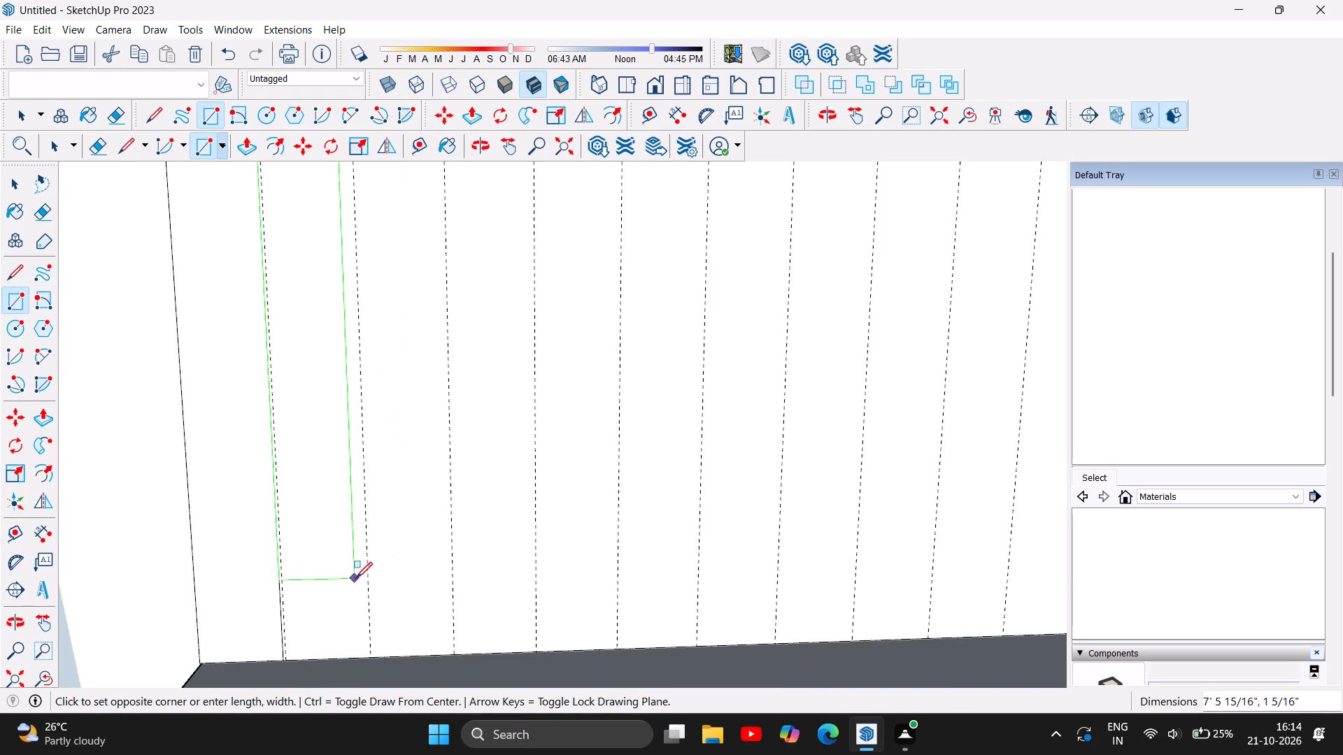
left_click(371, 659)
Draw a rectangle 1 1/2" by 7' 7 1/2" between the third and fourth guides, from the low box's top to the wall's upper edge.
scroll(379, 699, "up", 1)
scroll(381, 697, "down", 6)
scroll(377, 579, "down", 7)
scroll(397, 591, "up", 6)
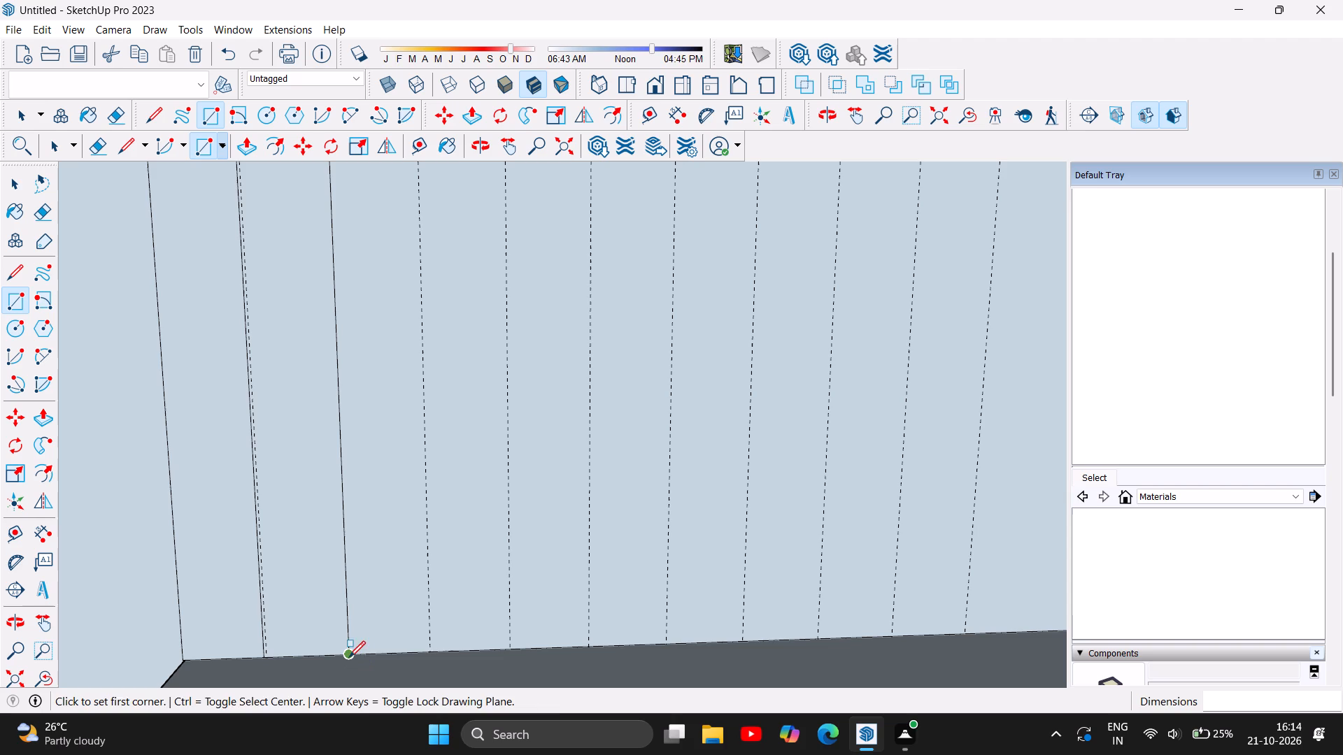
left_click(349, 657)
left_click(430, 651)
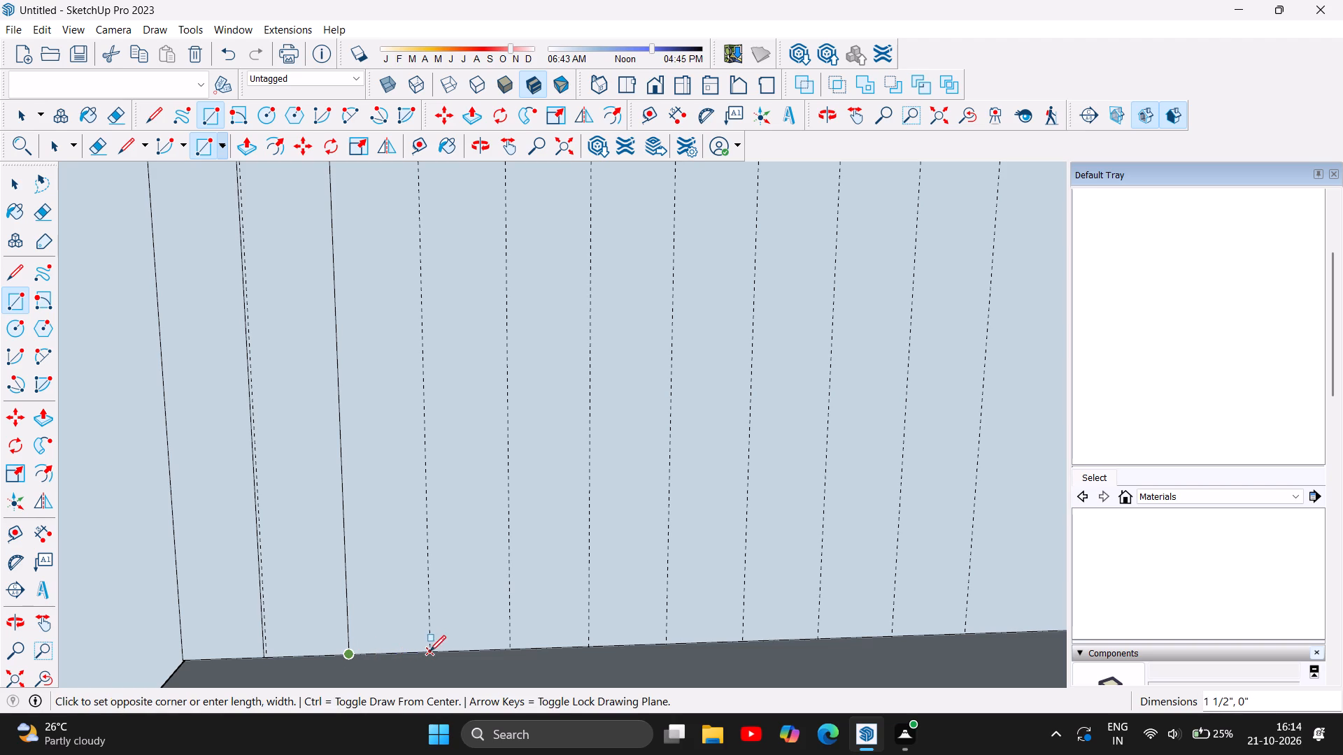
scroll(425, 577, "down", 18)
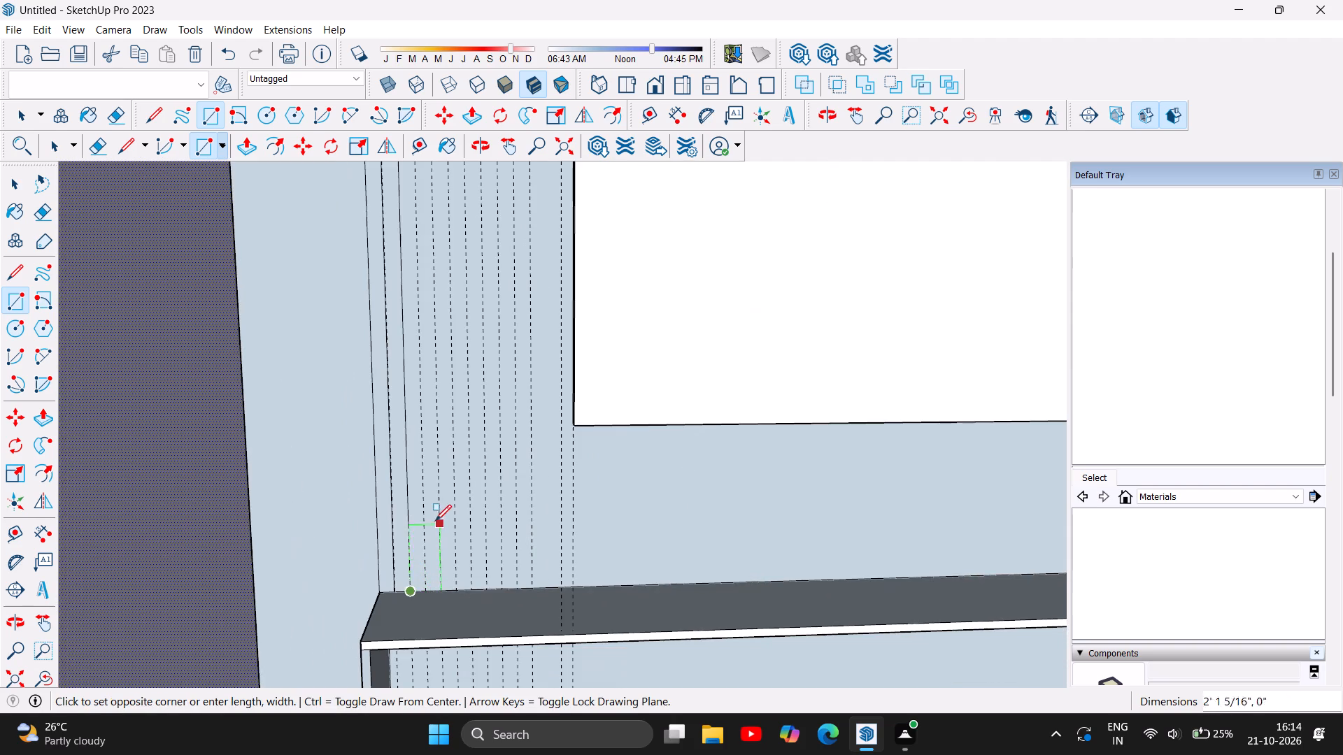
scroll(429, 497, "down", 11)
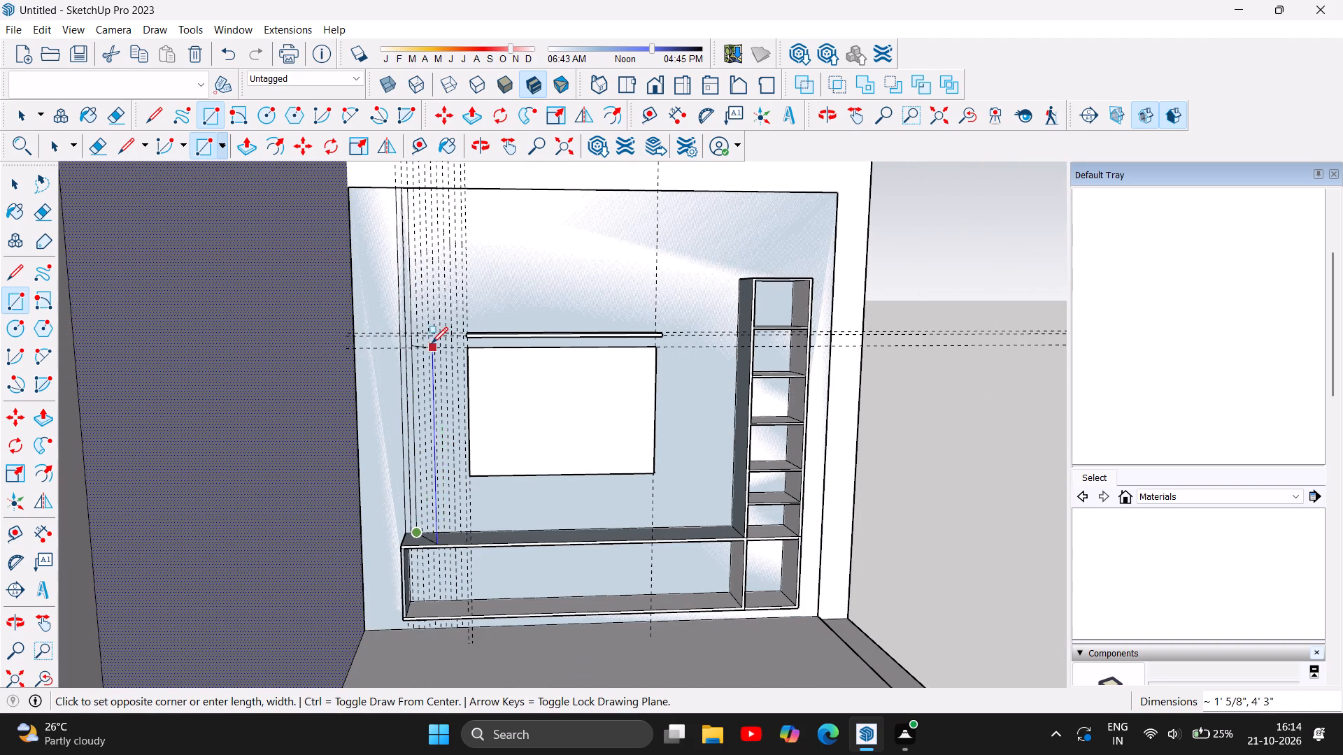
scroll(424, 180, "up", 10)
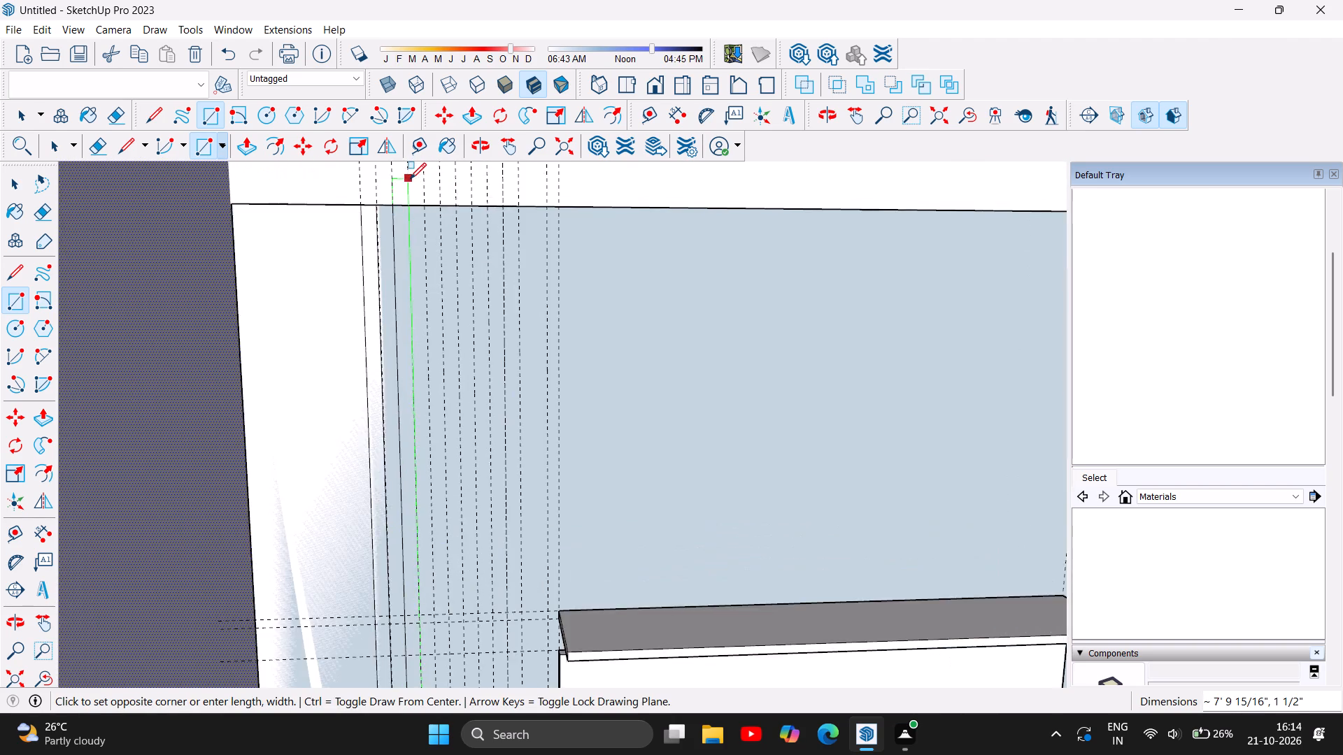
scroll(410, 179, "up", 13)
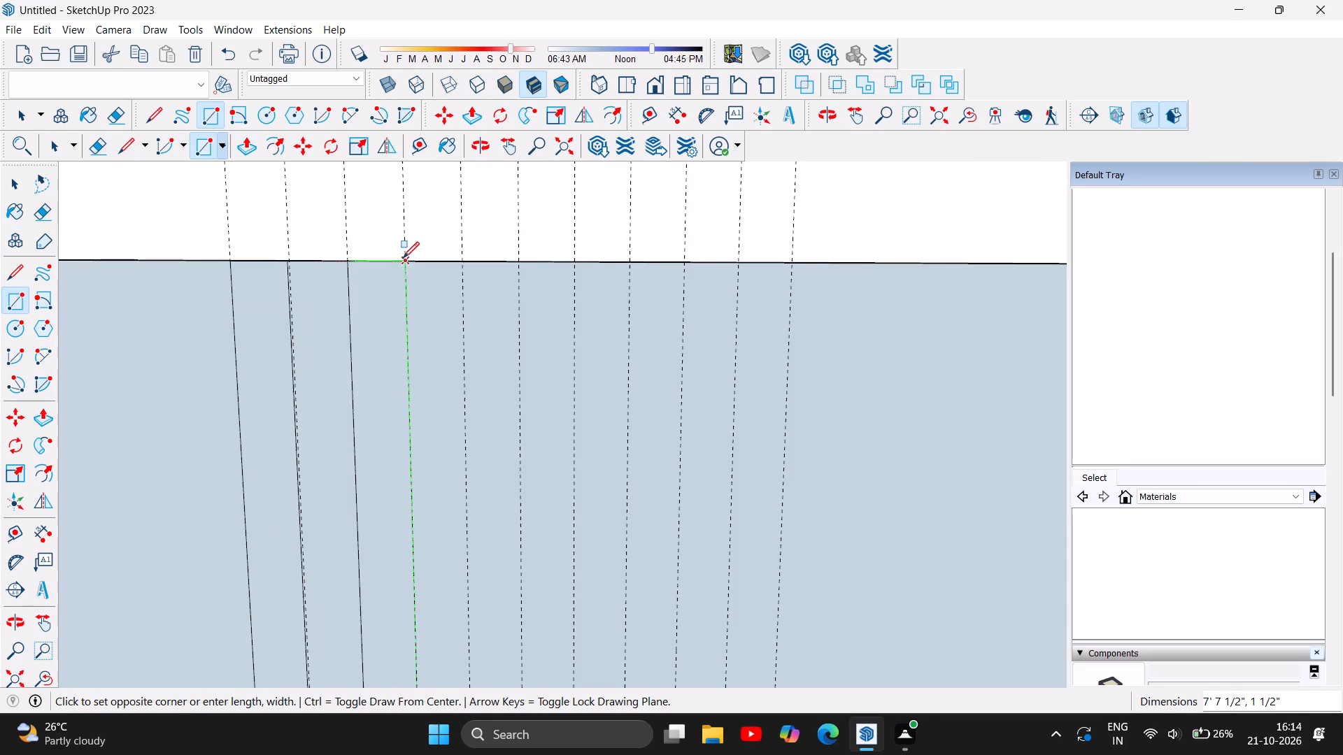
left_click(403, 259)
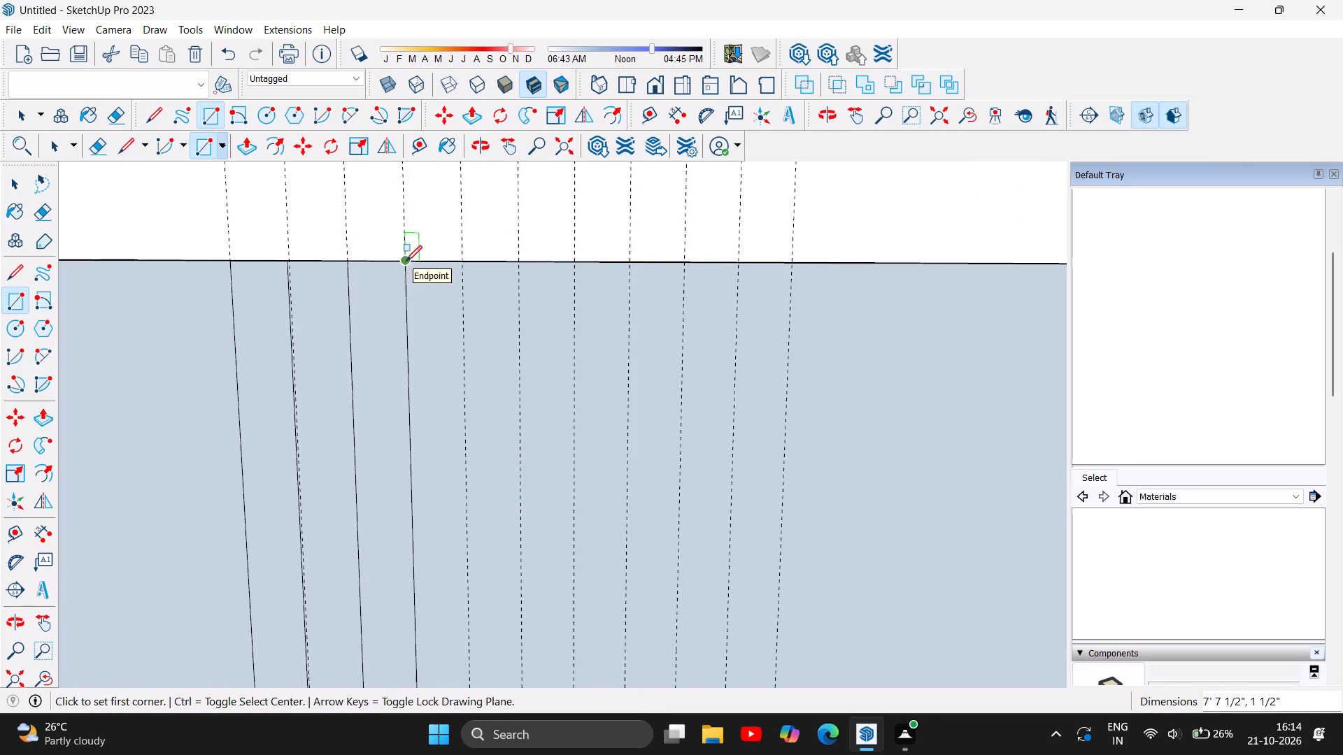
Draw a rectangle 1 1/2" by 7' 7 1/2" between the fourth and fifth guides, from the wall's upper edge down to the low box.
left_click(406, 261)
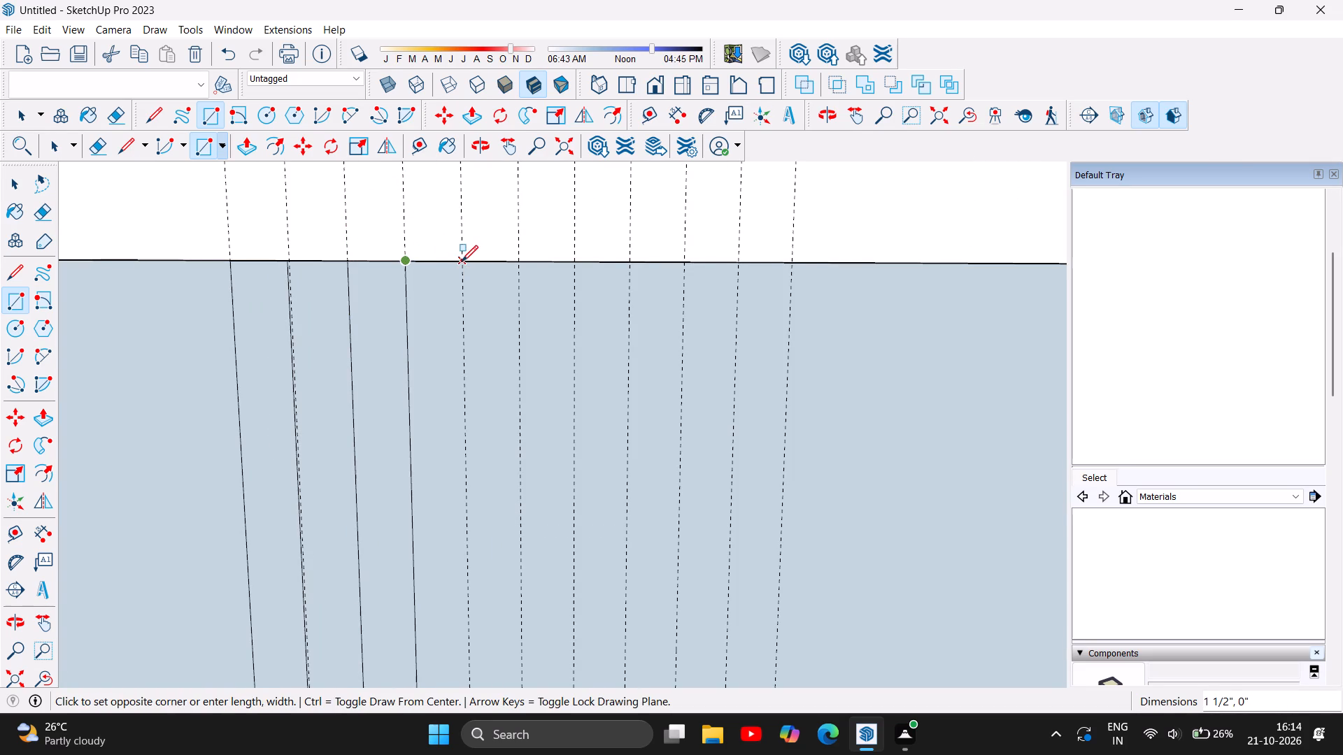
left_click(462, 261)
scroll(462, 330, "down", 18)
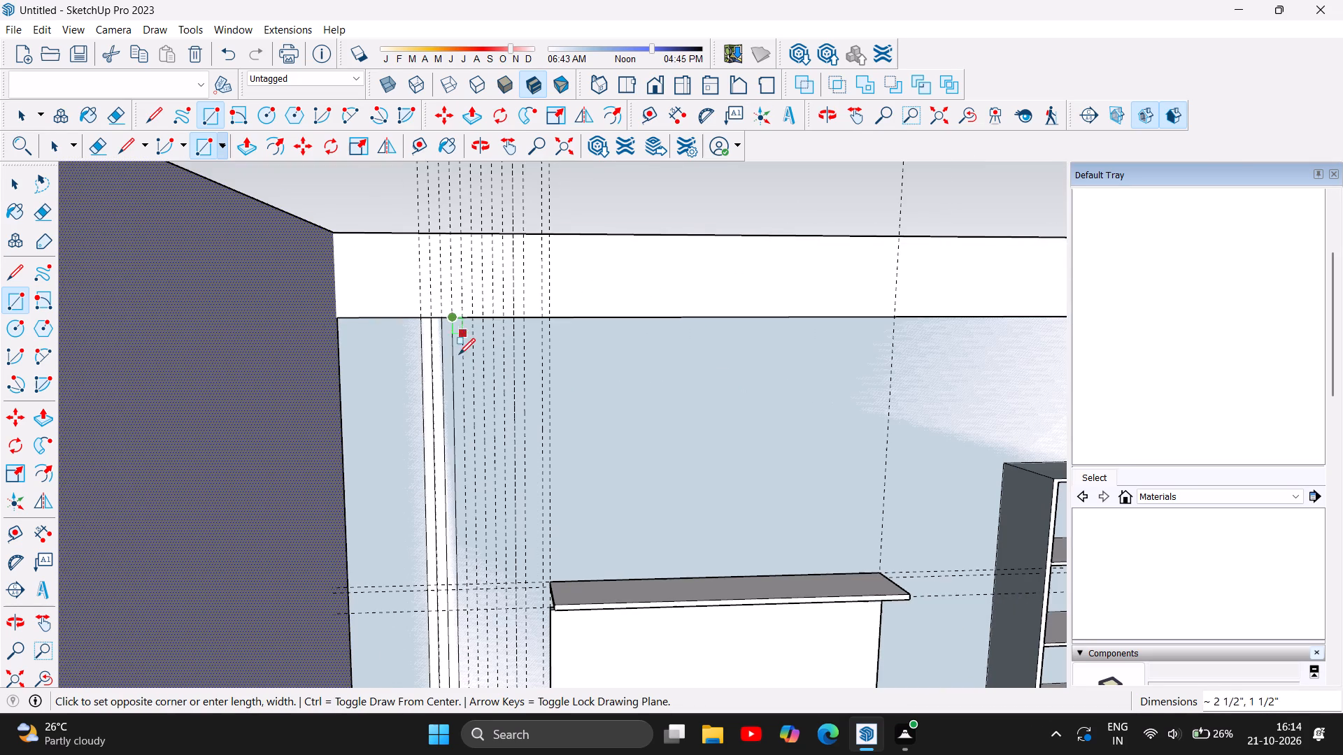
scroll(486, 503, "down", 13)
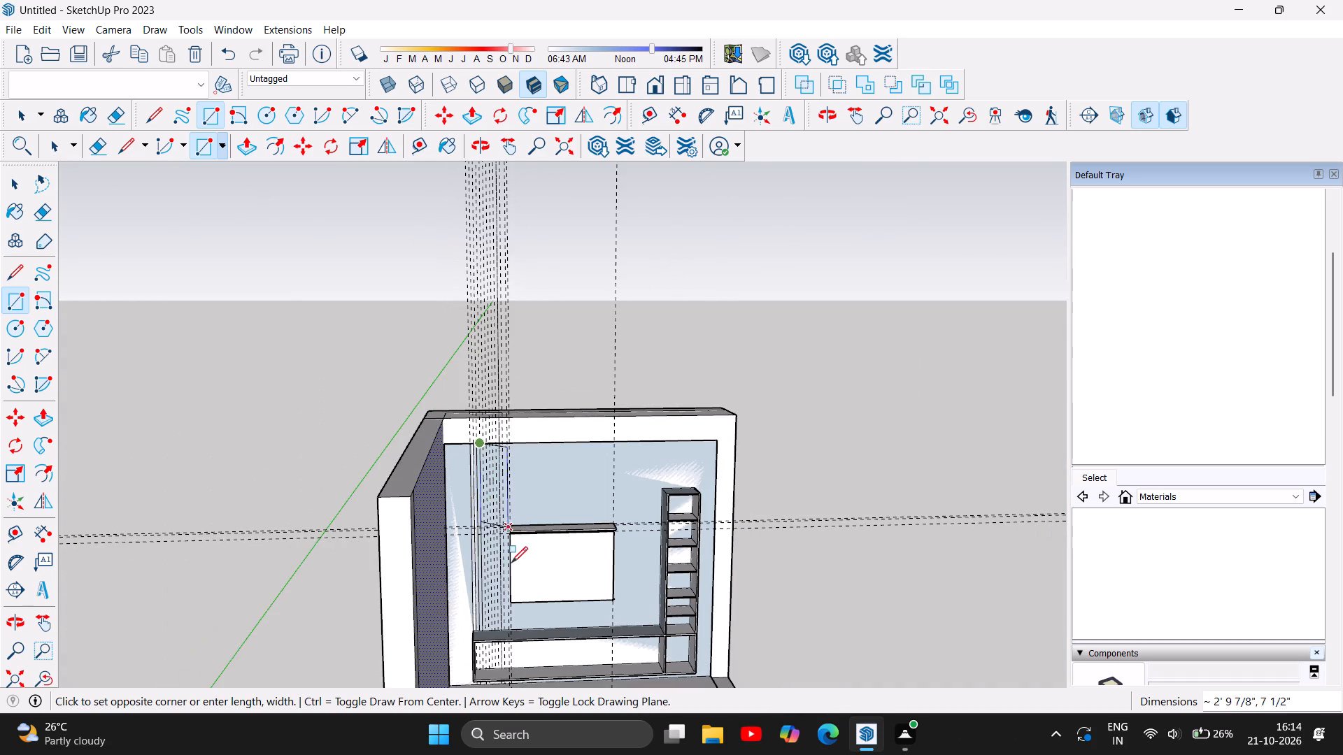
scroll(491, 672, "up", 7)
scroll(494, 614, "up", 7)
scroll(463, 527, "up", 8)
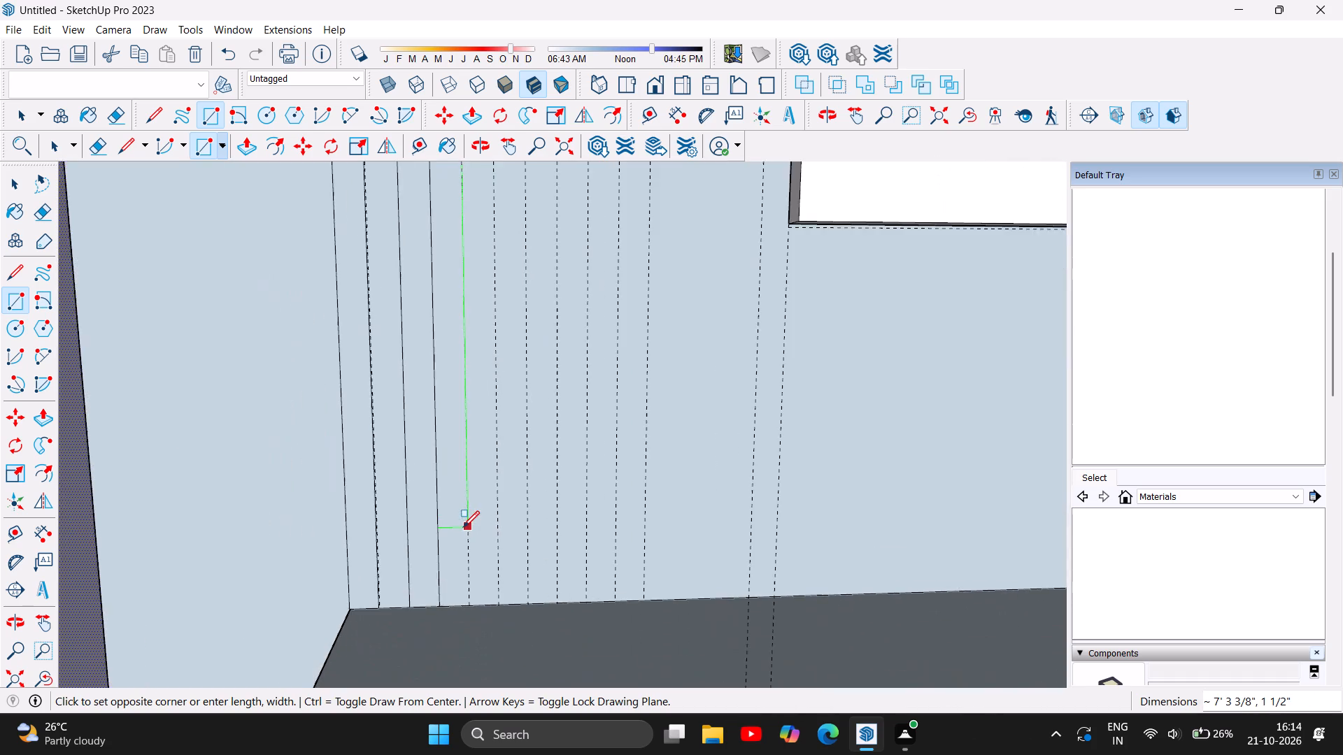
scroll(463, 527, "up", 5)
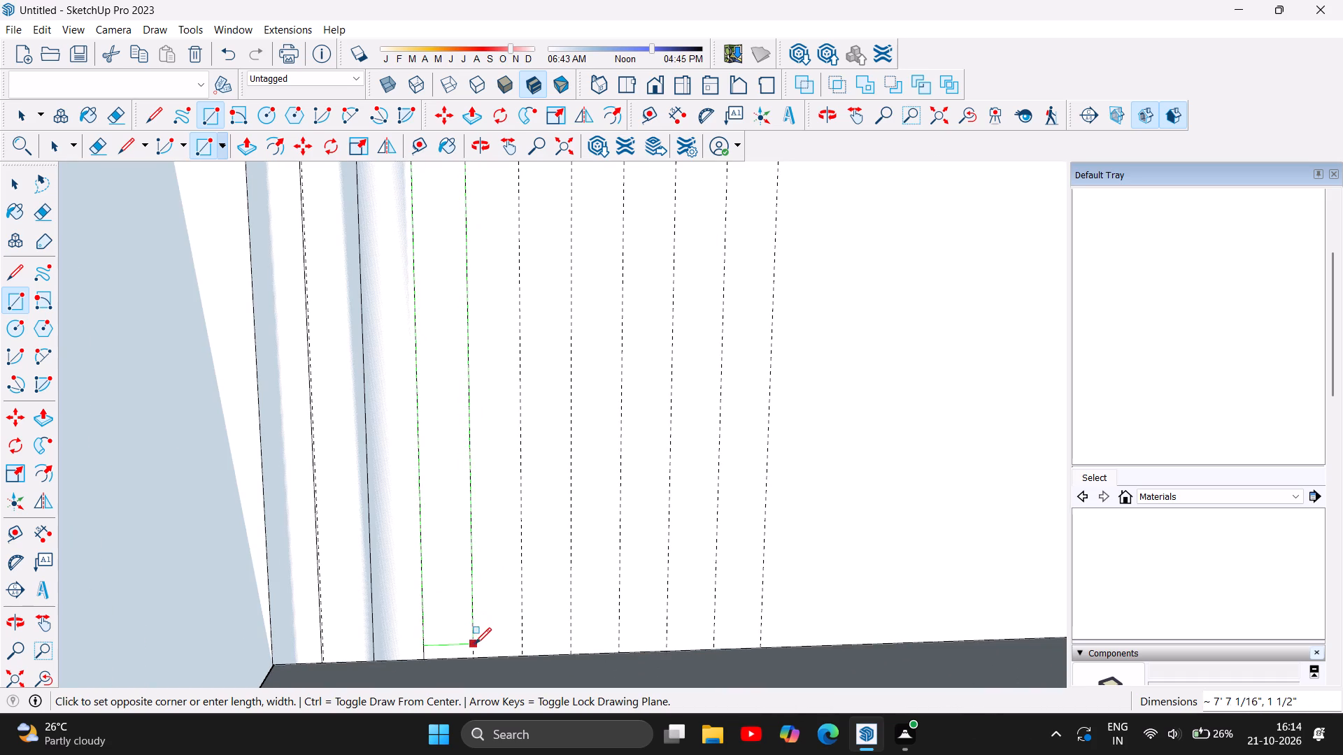
left_click(473, 654)
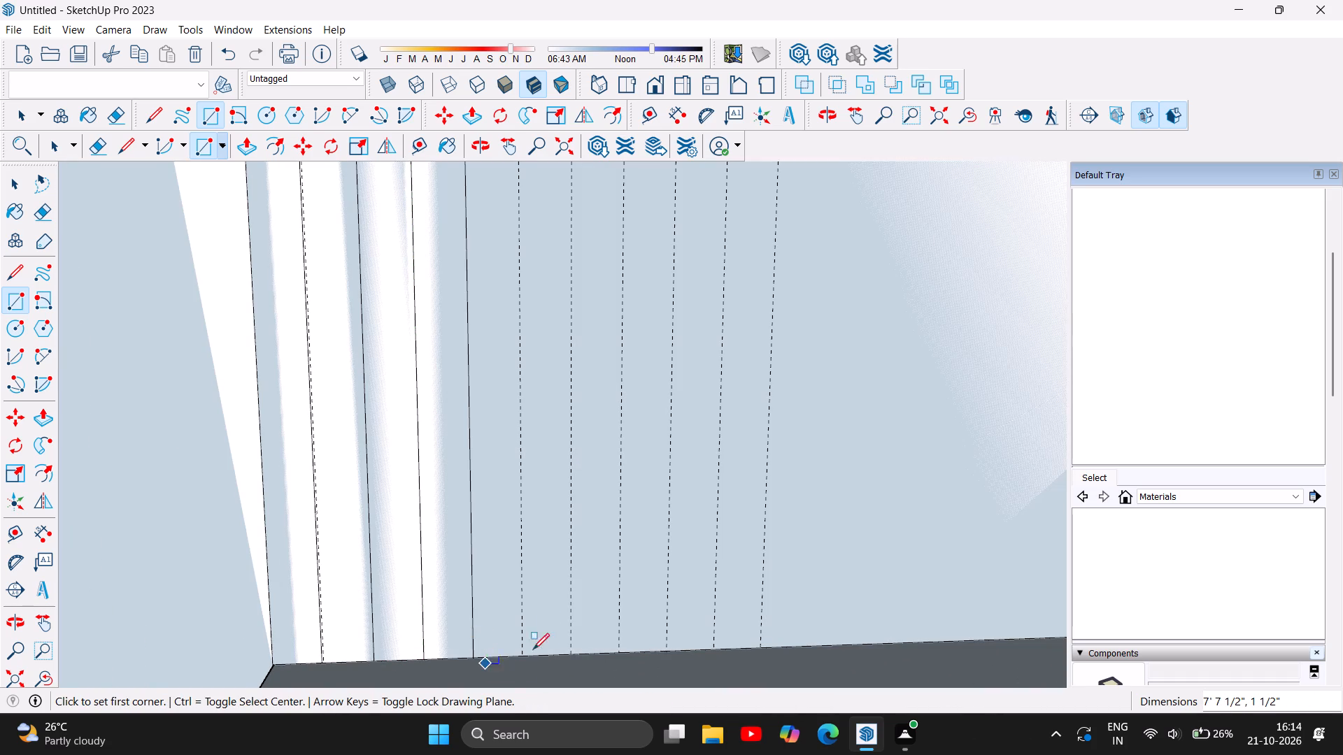
Draw a rectangle 1 1/2" by 7' 7 1/2" between the fifth and sixth guides, from the low box's top to the wall's upper edge.
left_click(476, 657)
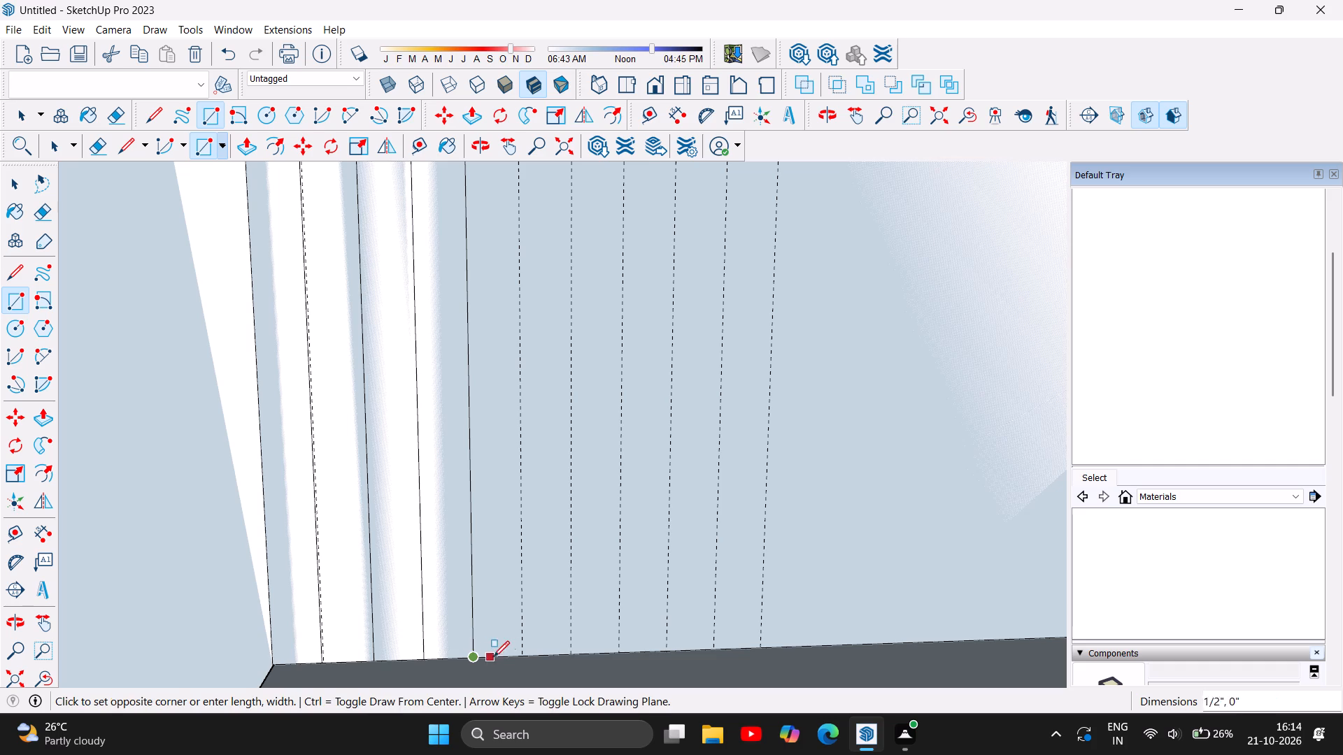
left_click(523, 656)
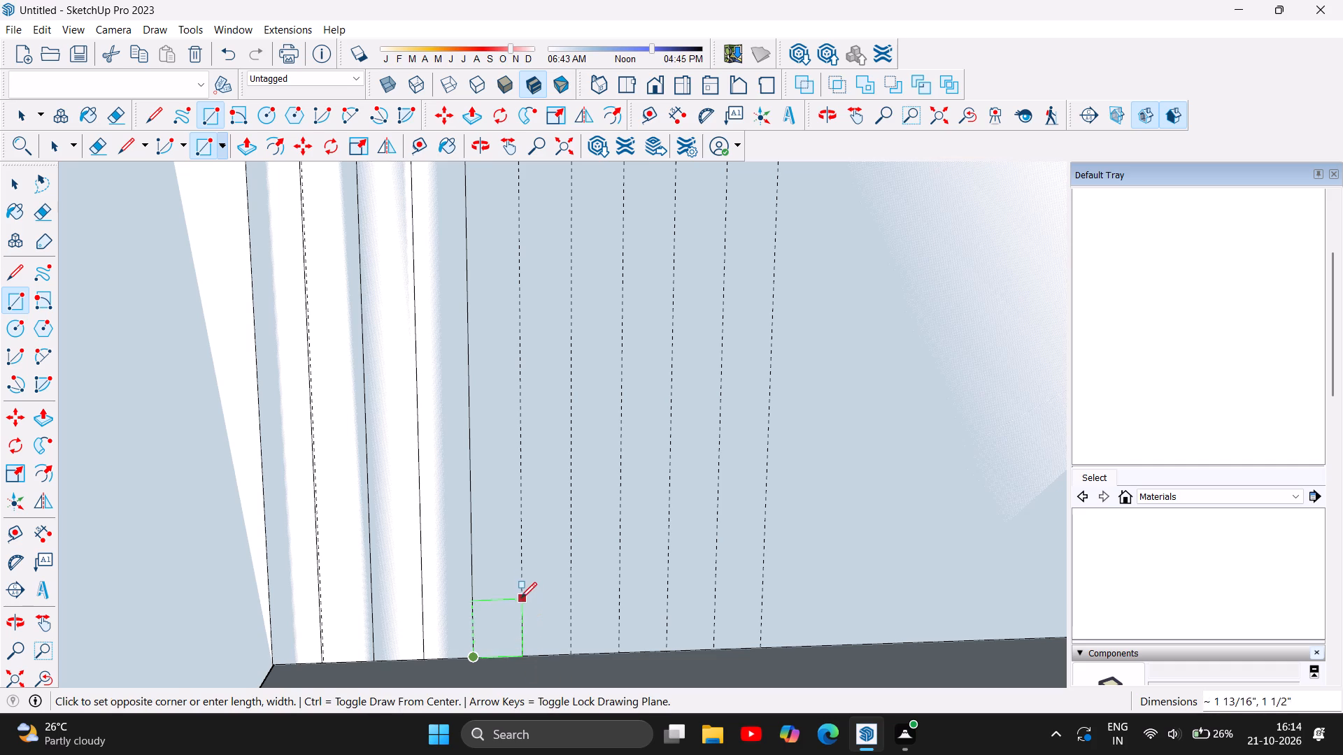
scroll(521, 588, "down", 19)
scroll(522, 577, "down", 5)
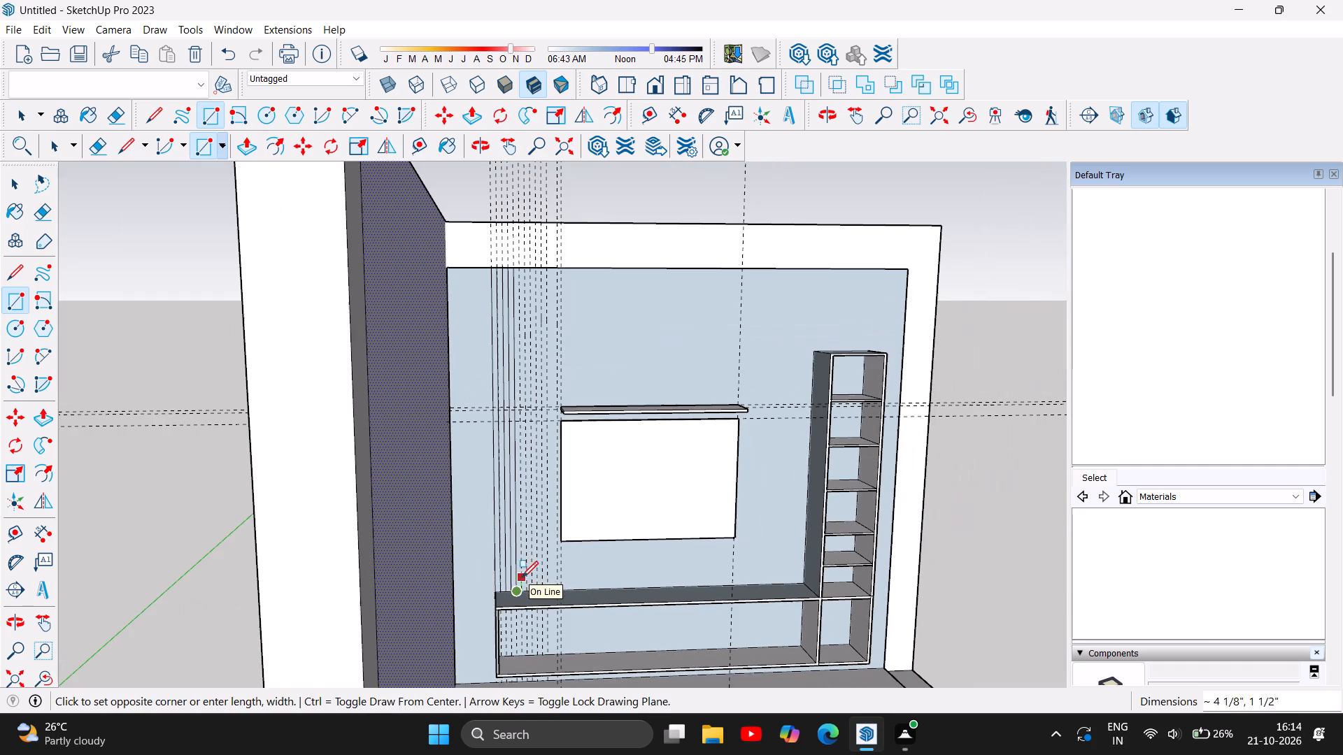
scroll(535, 314, "up", 5)
scroll(524, 251, "up", 2)
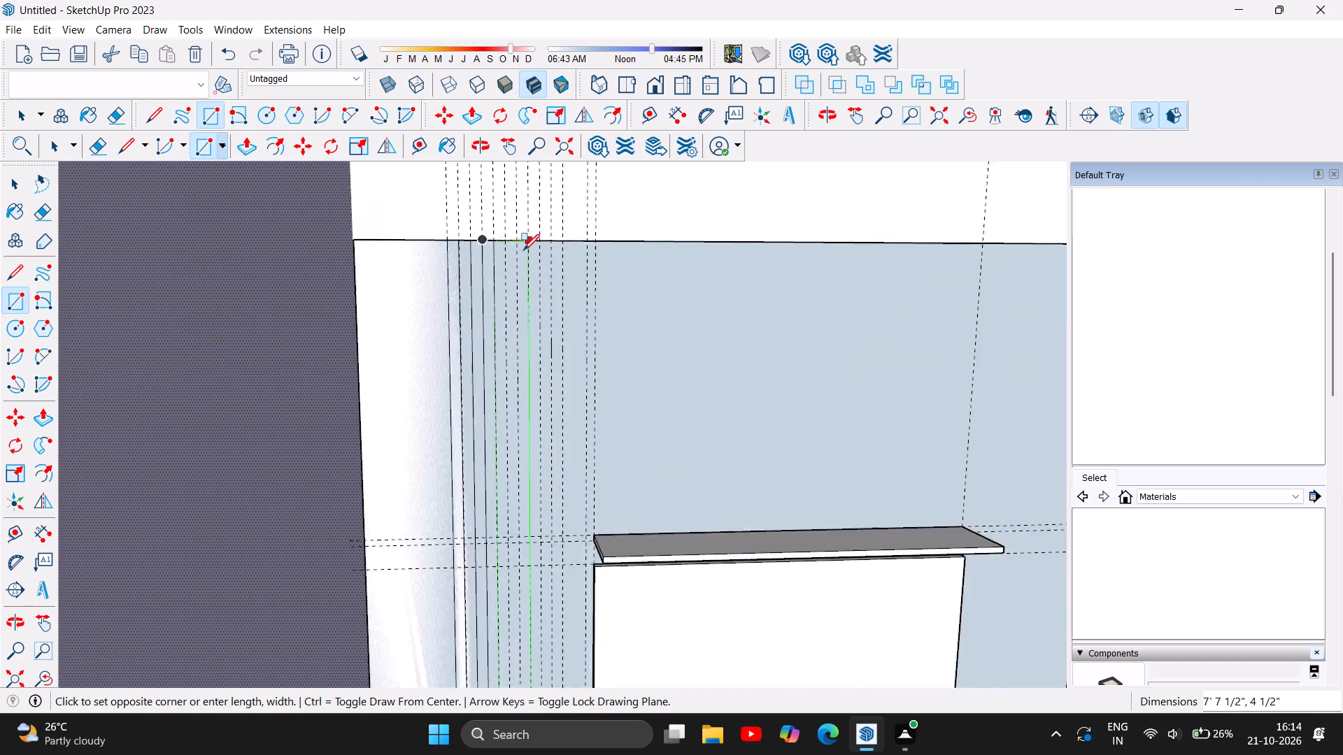
scroll(523, 250, "up", 16)
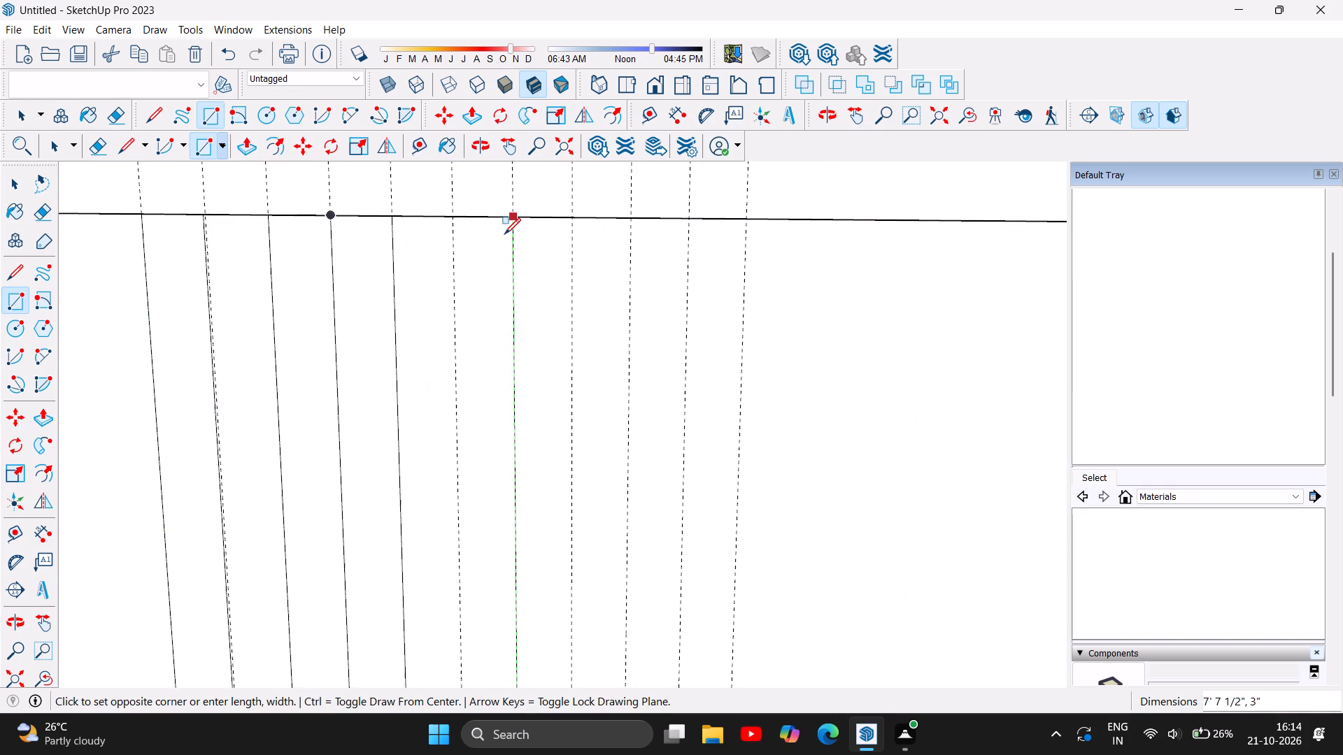
scroll(504, 234, "up", 1)
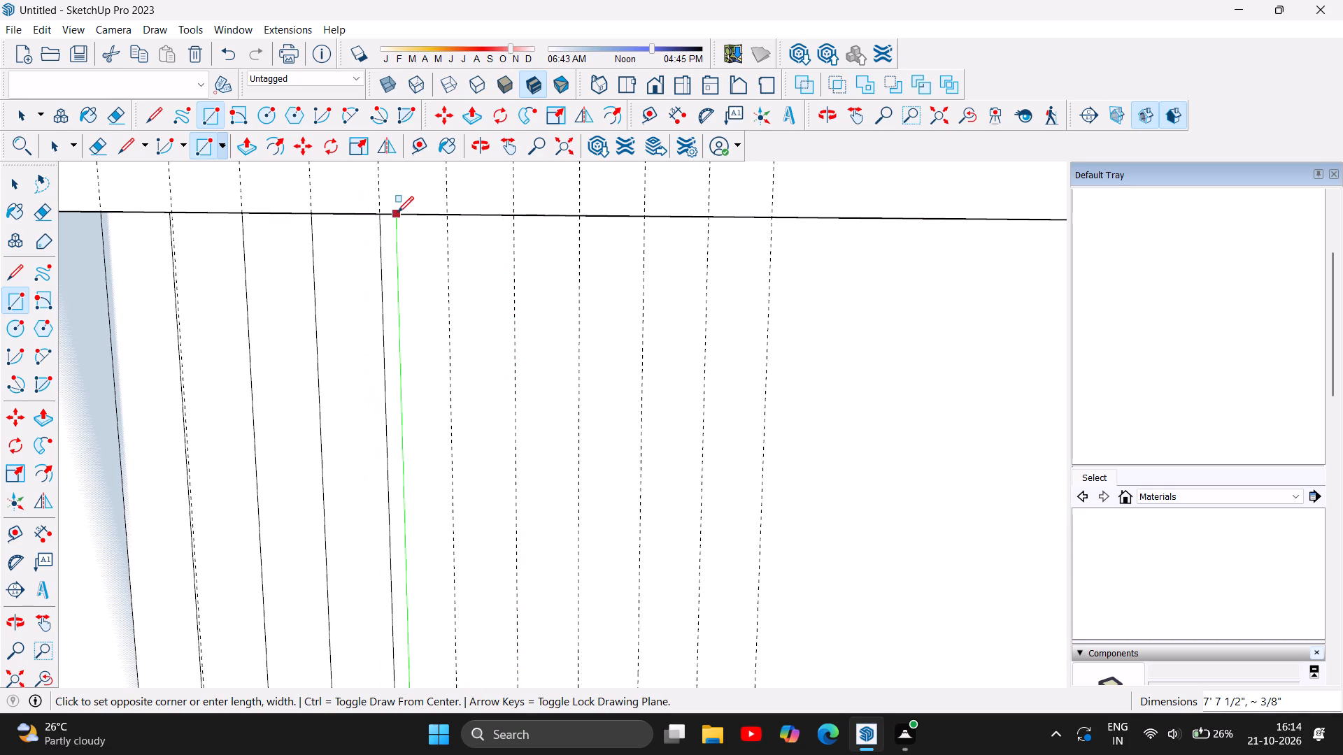
left_click(445, 217)
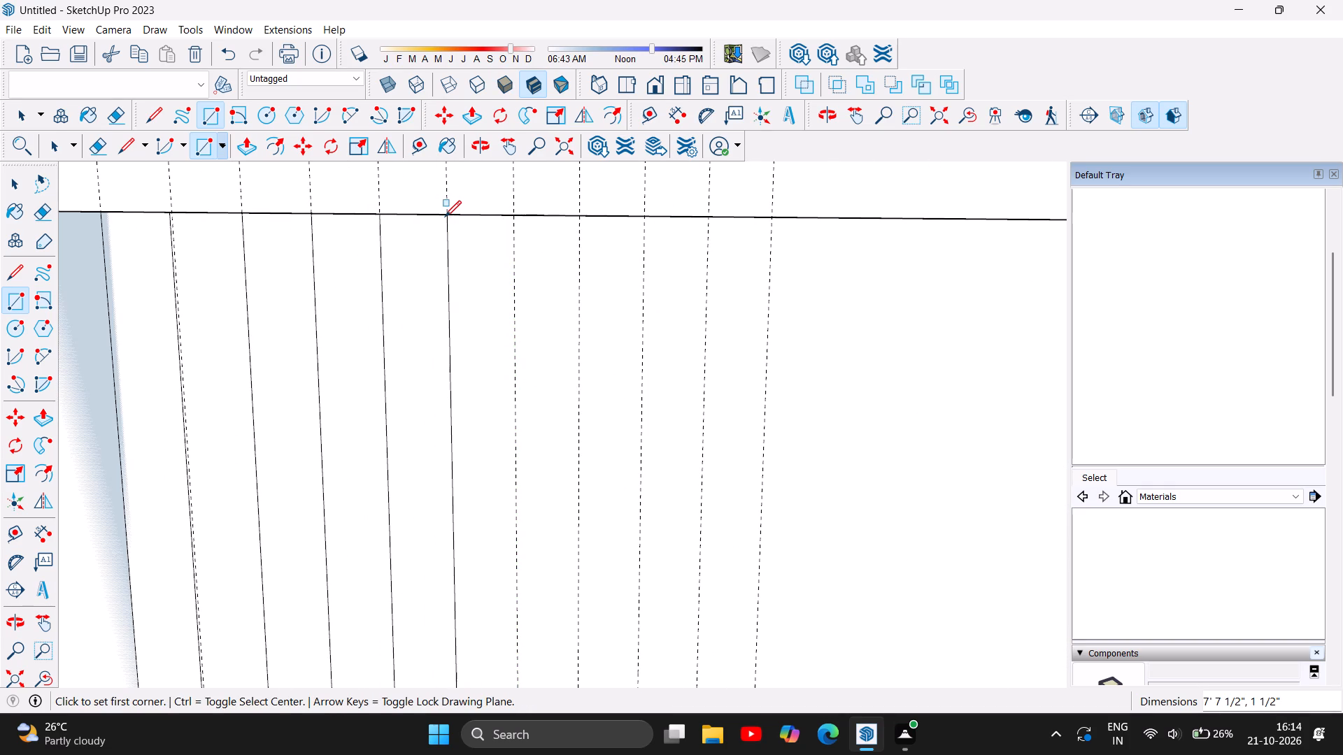
Draw a rectangle 1 1/2" by 7' 7 1/2" between the sixth and seventh guides, from the wall's upper edge down to the low box.
left_click(445, 214)
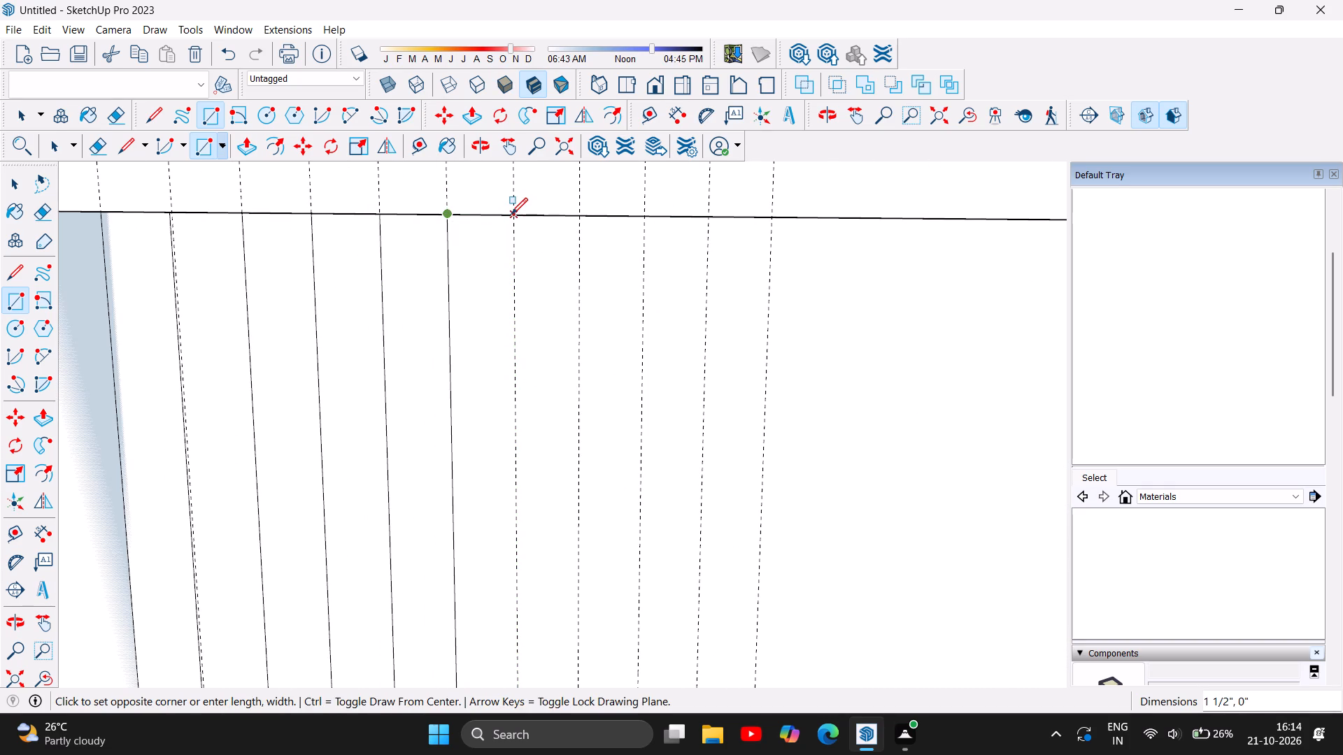
scroll(517, 282, "down", 17)
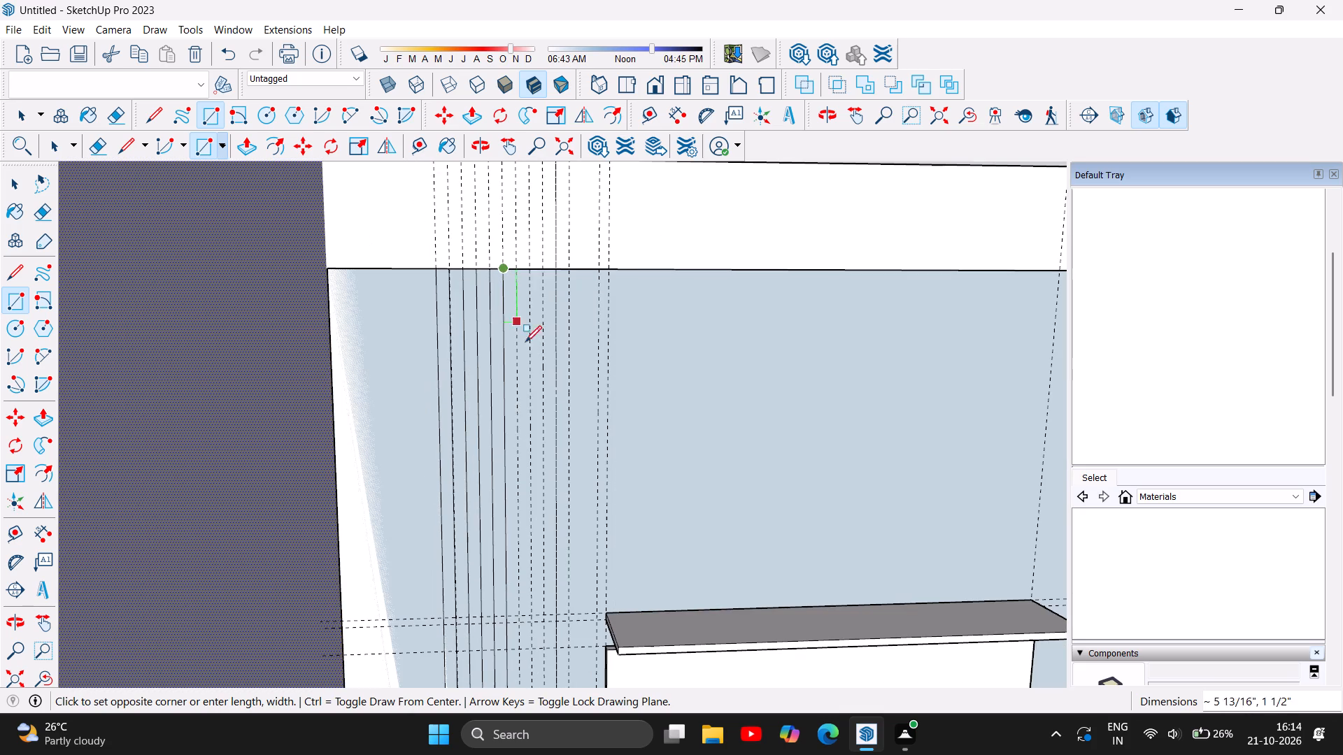
scroll(530, 517, "down", 13)
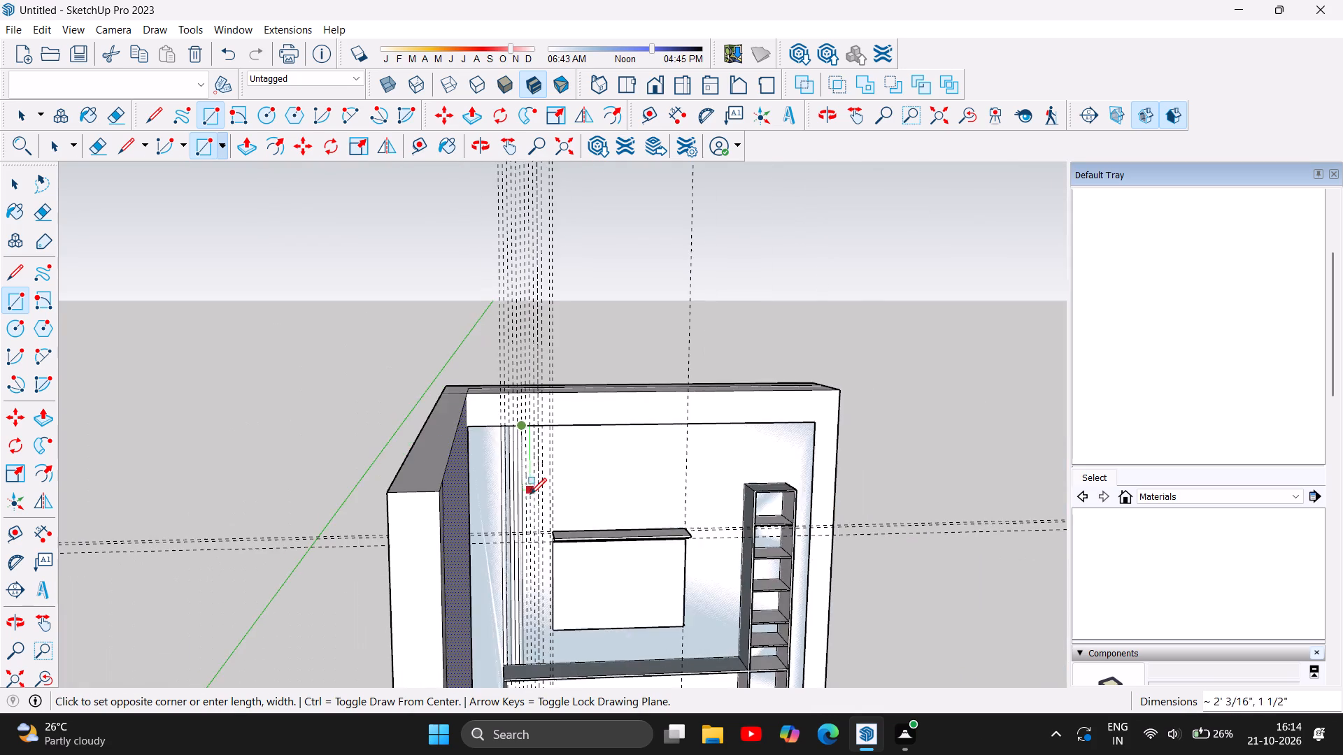
scroll(530, 601, "down", 2)
scroll(528, 677, "up", 20)
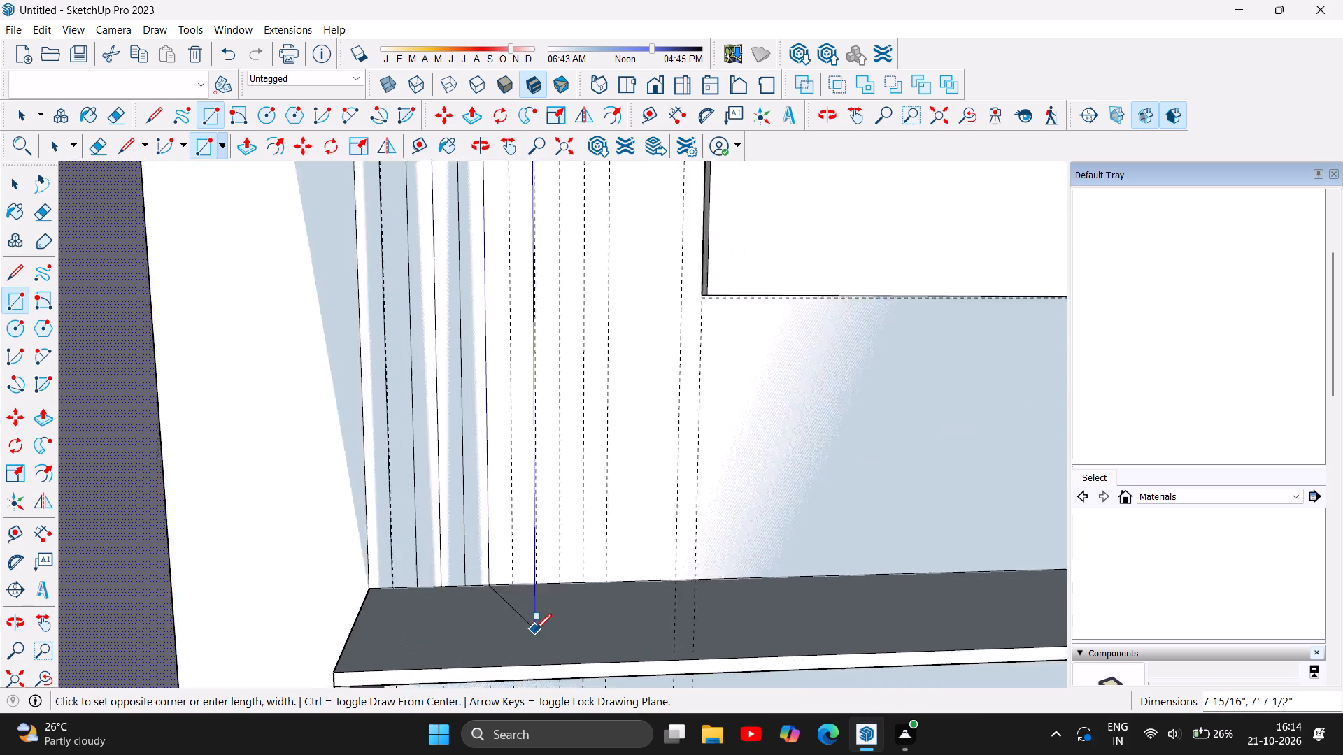
scroll(535, 630, "up", 2)
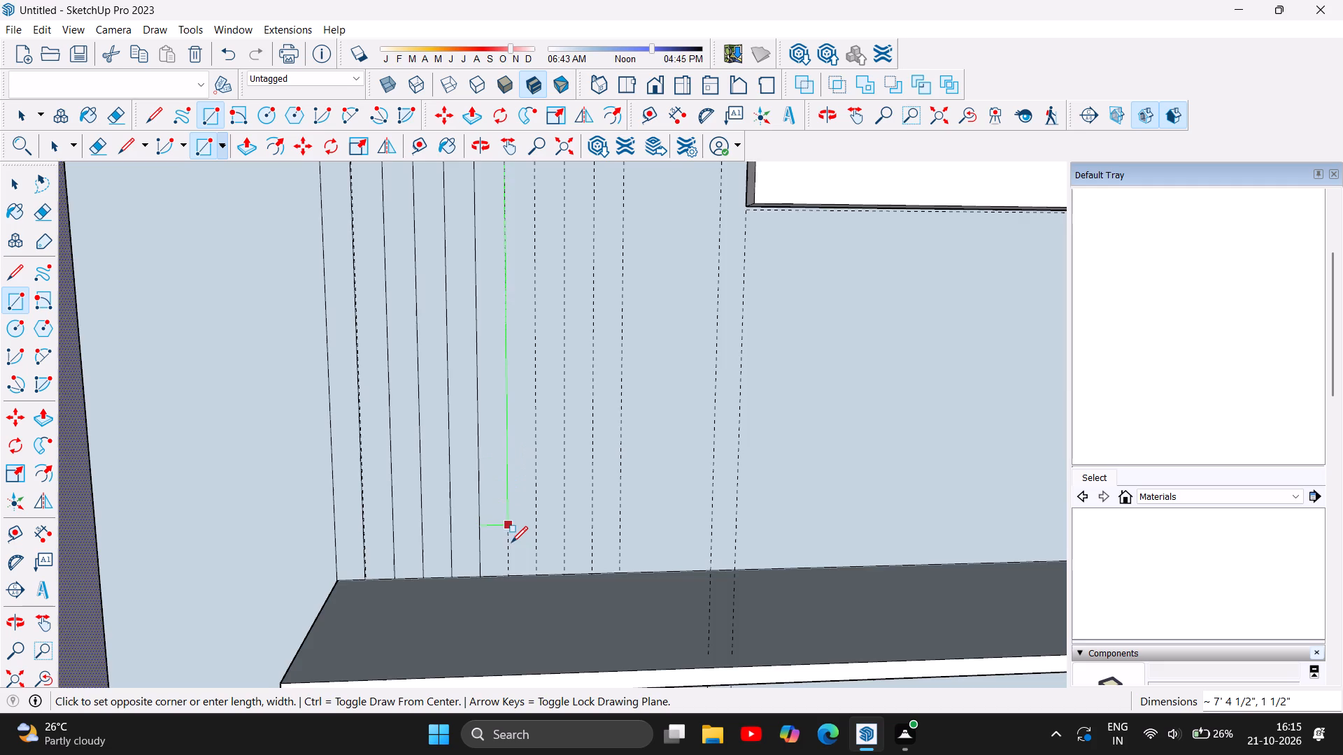
scroll(511, 544, "up", 14)
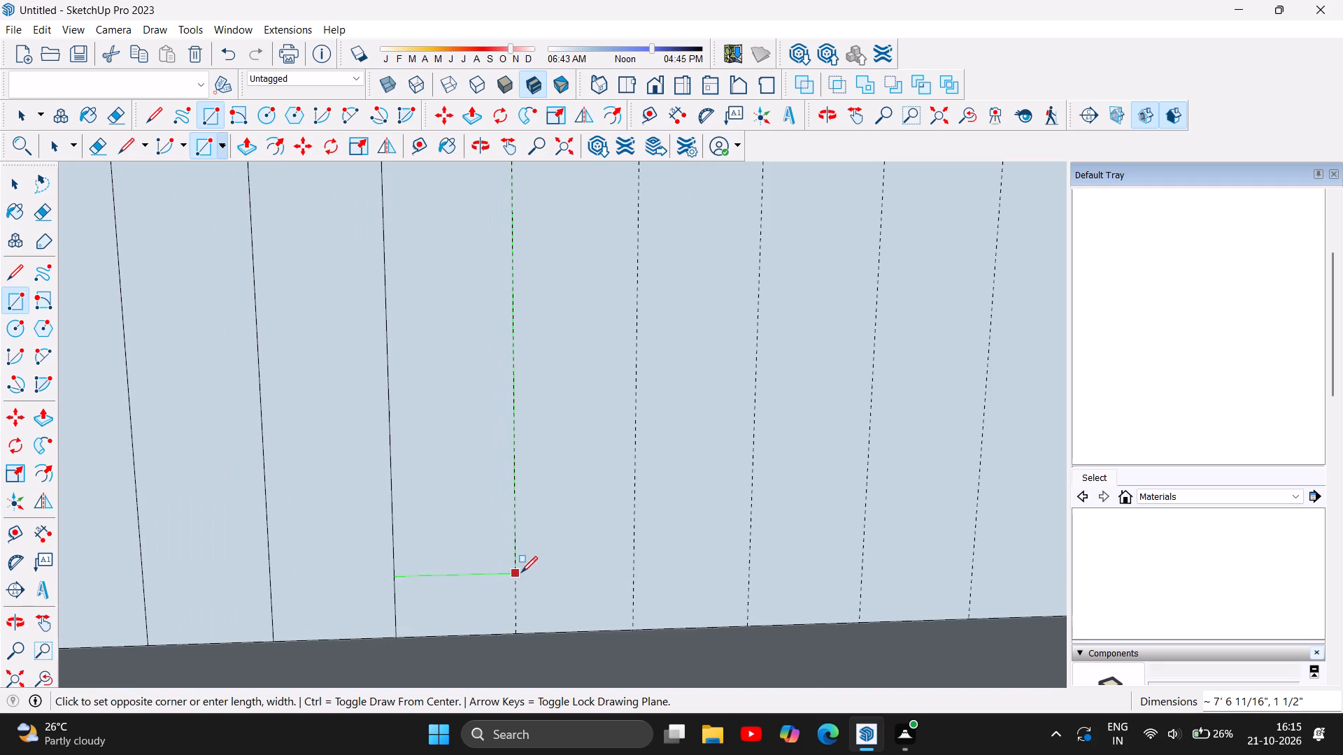
left_click(520, 635)
scroll(578, 649, "down", 7)
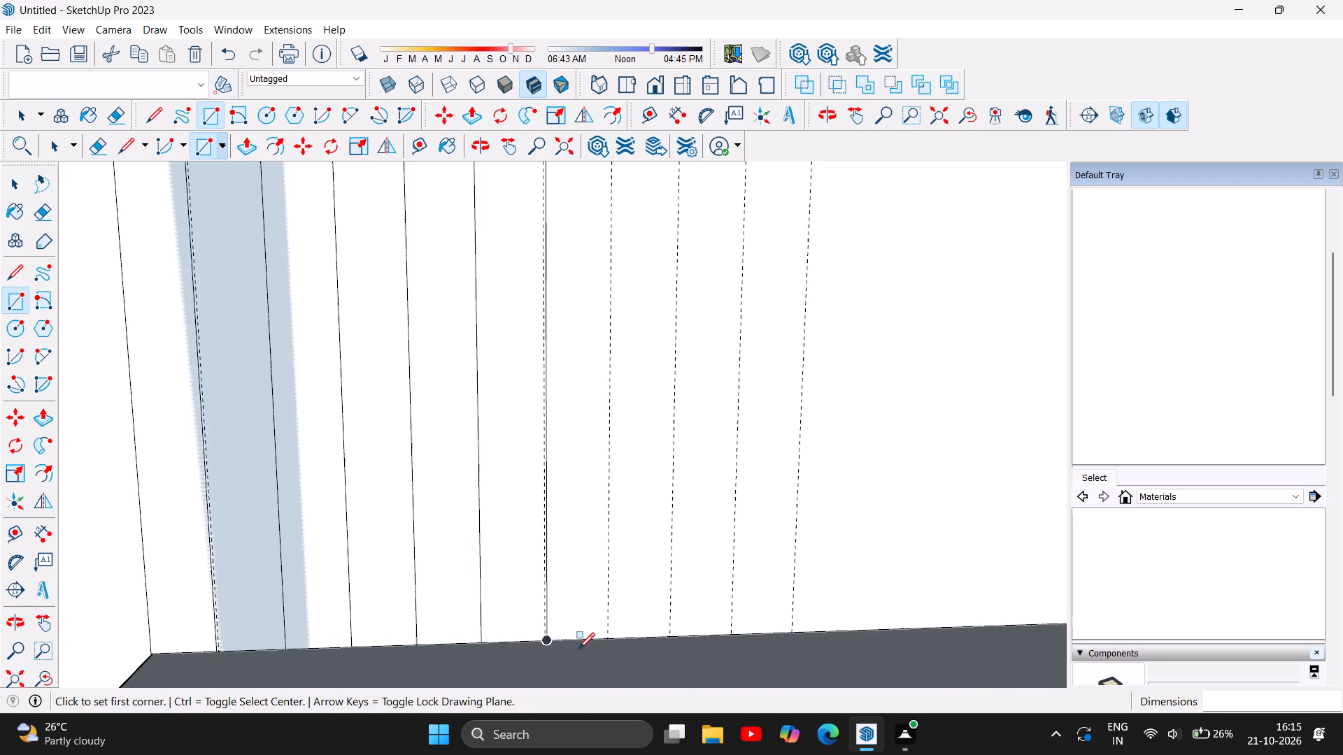
scroll(588, 643, "down", 14)
scroll(526, 578, "down", 8)
scroll(399, 539, "down", 6)
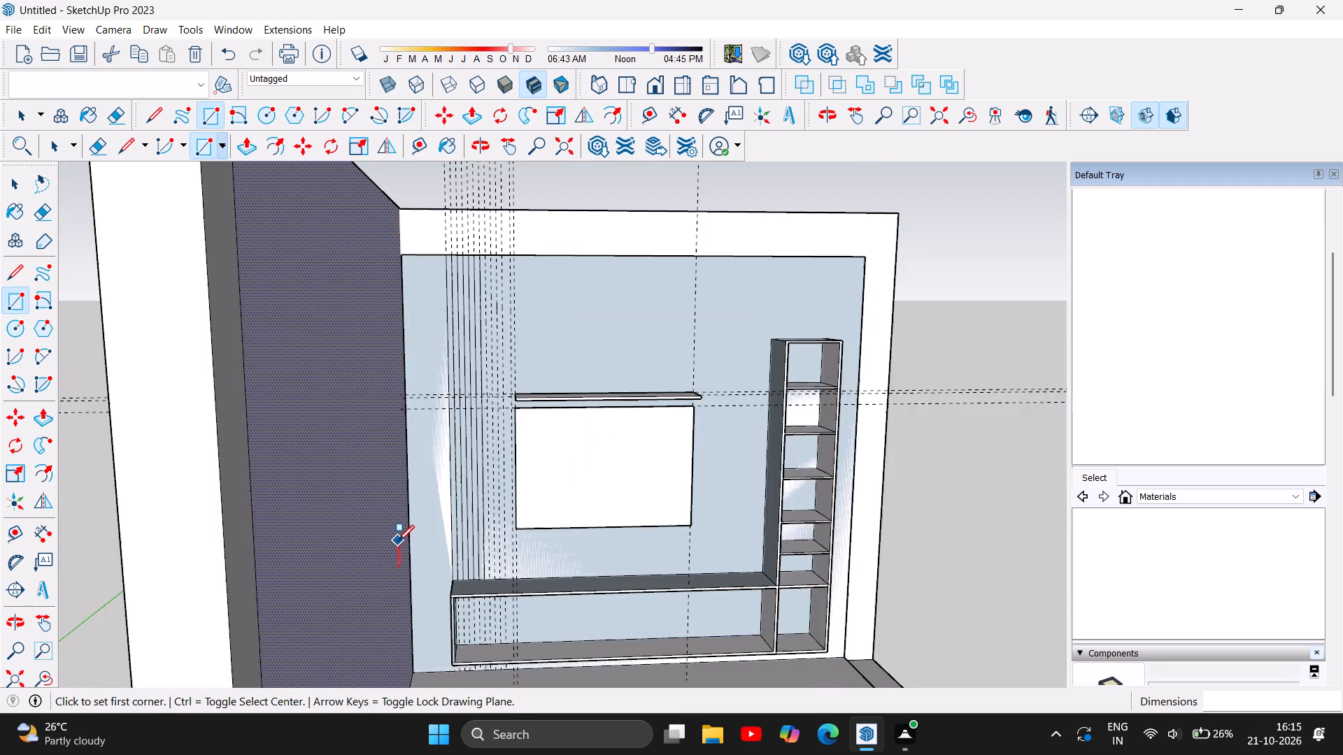
scroll(395, 543, "down", 6)
key("Escape")
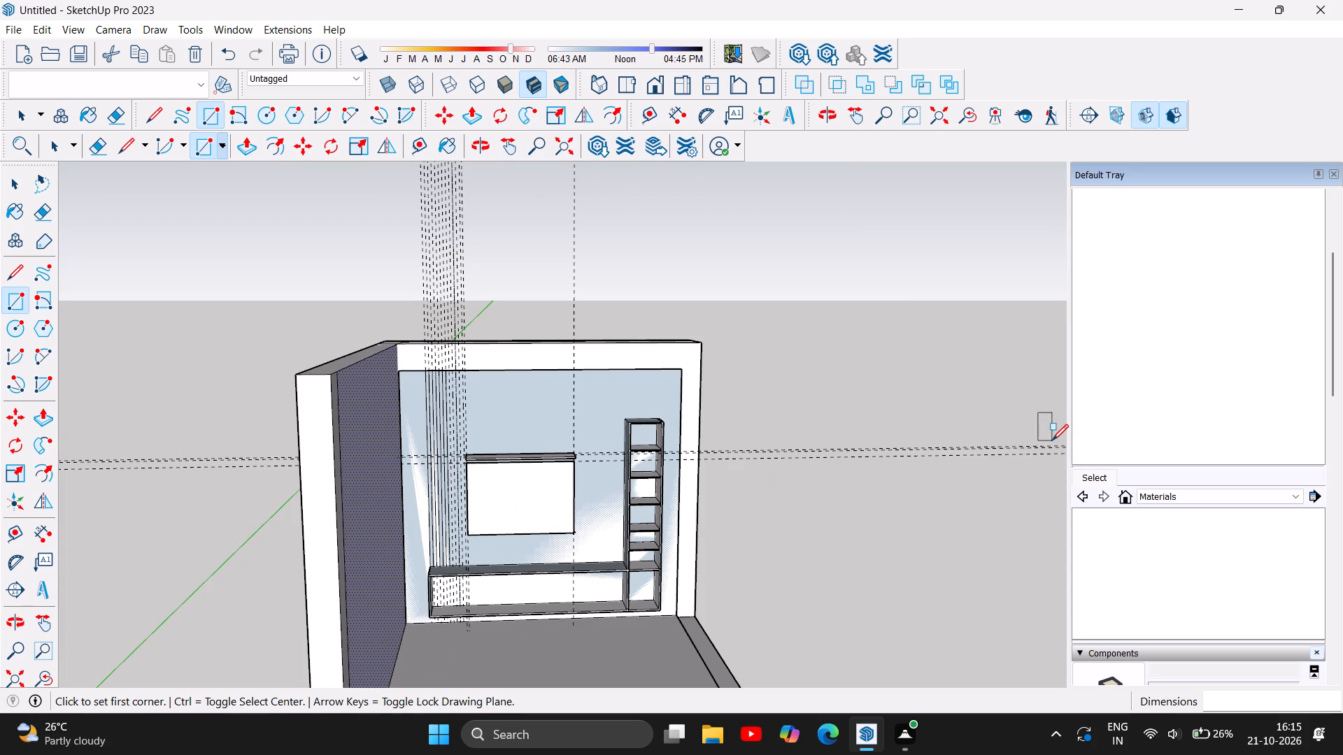
Delete all the guides in the model.
left_click(34, 27)
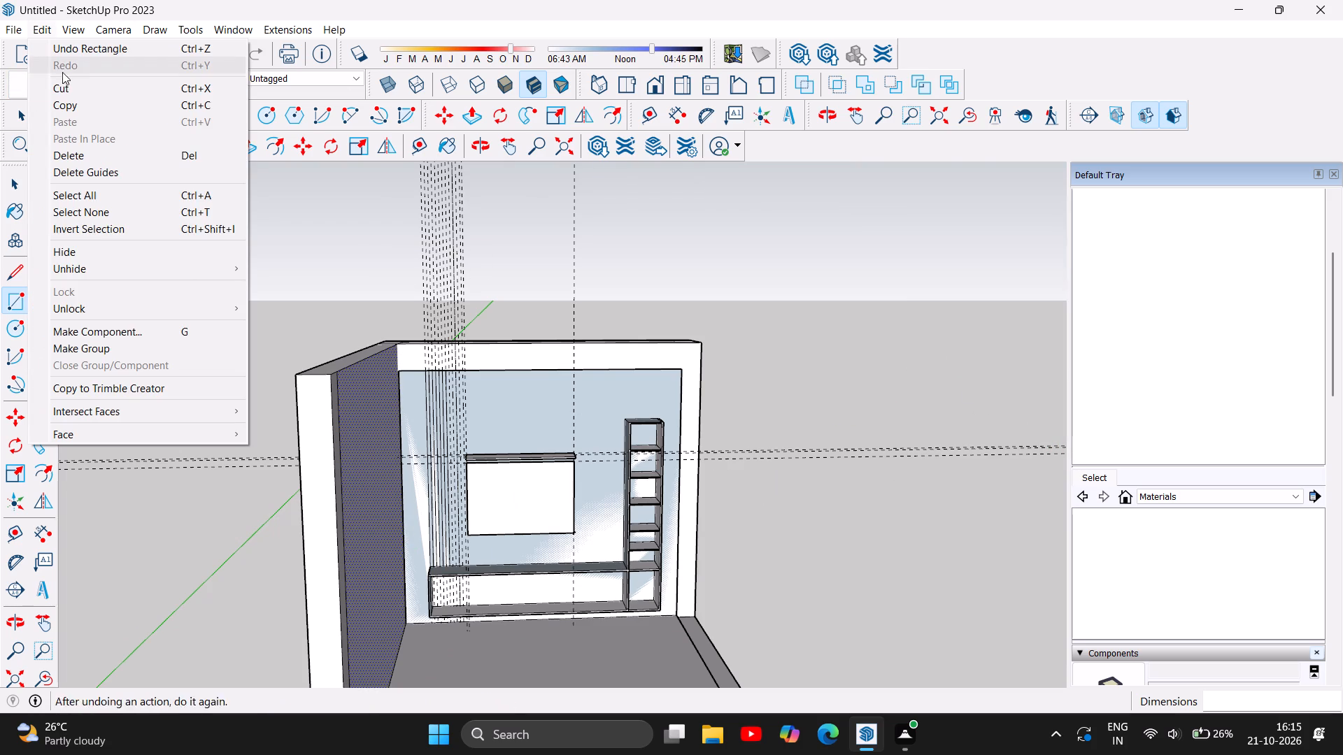
left_click(78, 168)
Start the Paint Bucket and browse the In Model material swatches for a strip colour.
scroll(422, 539, "up", 6)
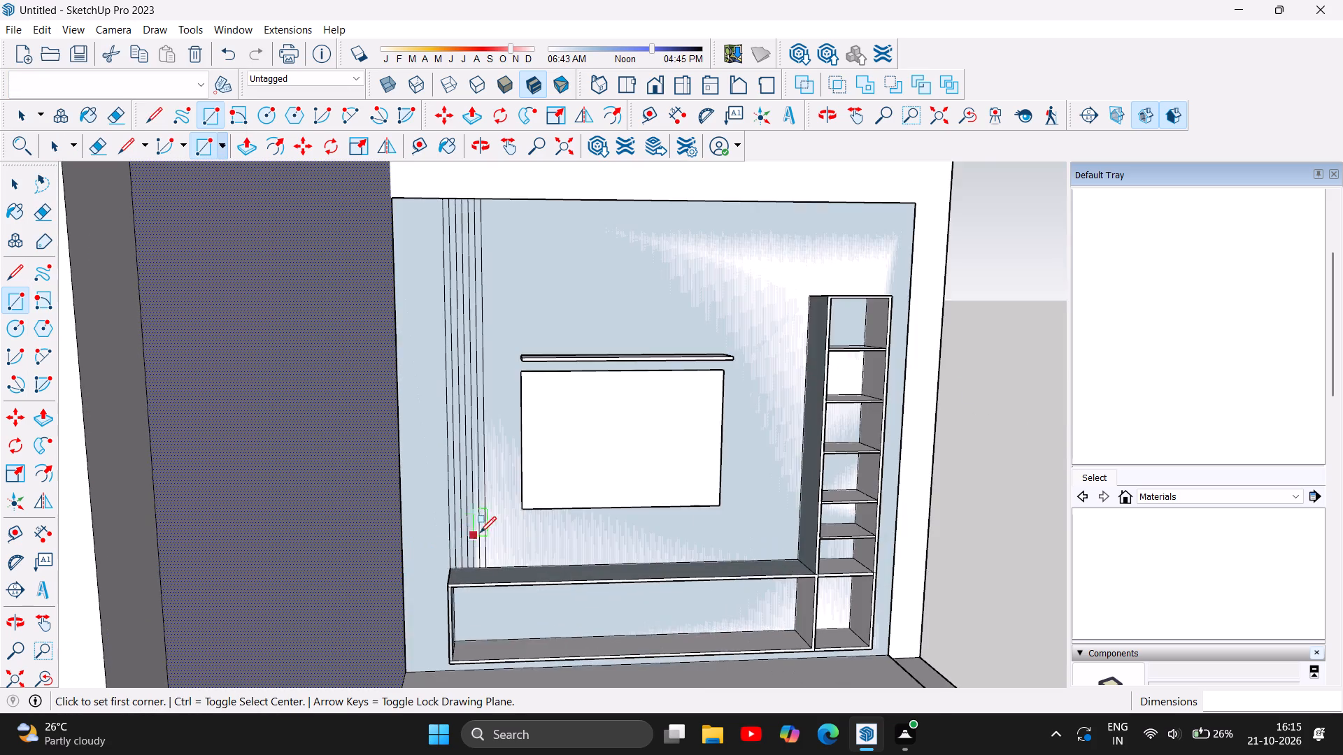
scroll(483, 531, "up", 12)
scroll(362, 505, "down", 5)
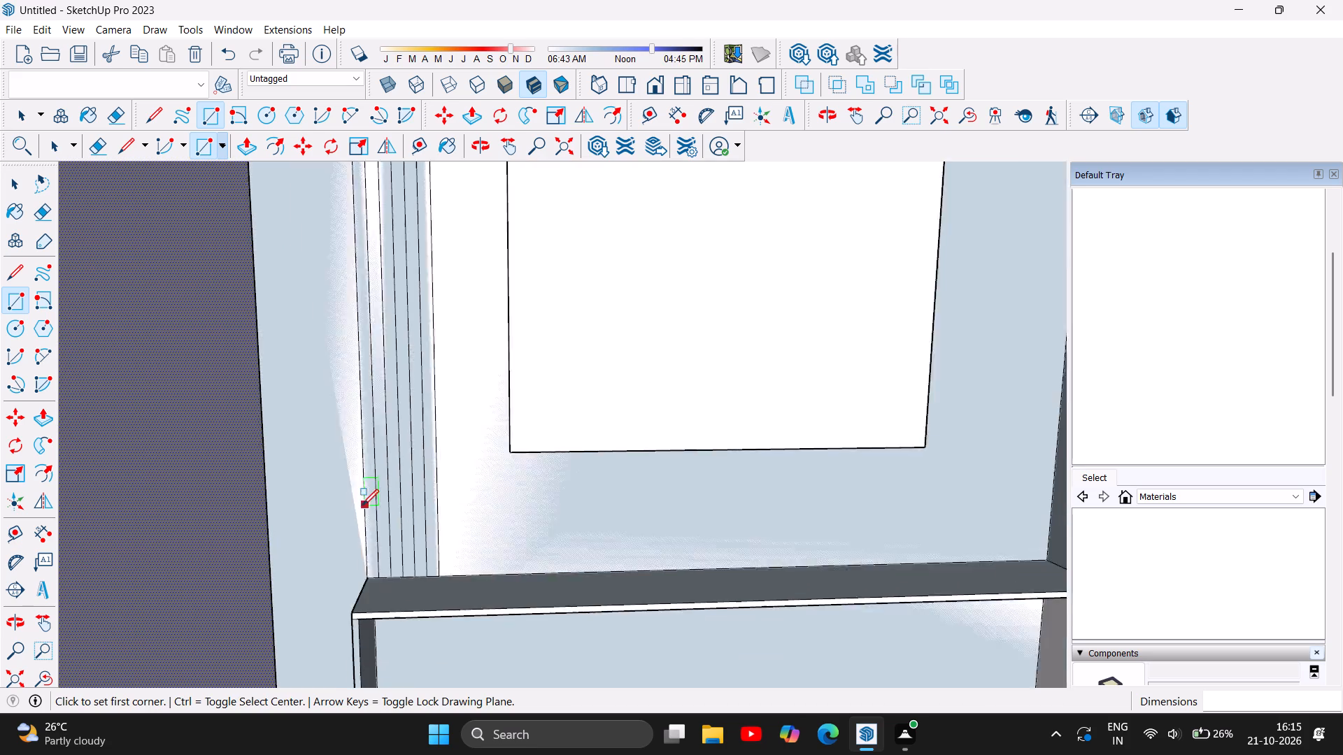
scroll(362, 505, "down", 2)
scroll(570, 587, "down", 6)
scroll(523, 556, "down", 5)
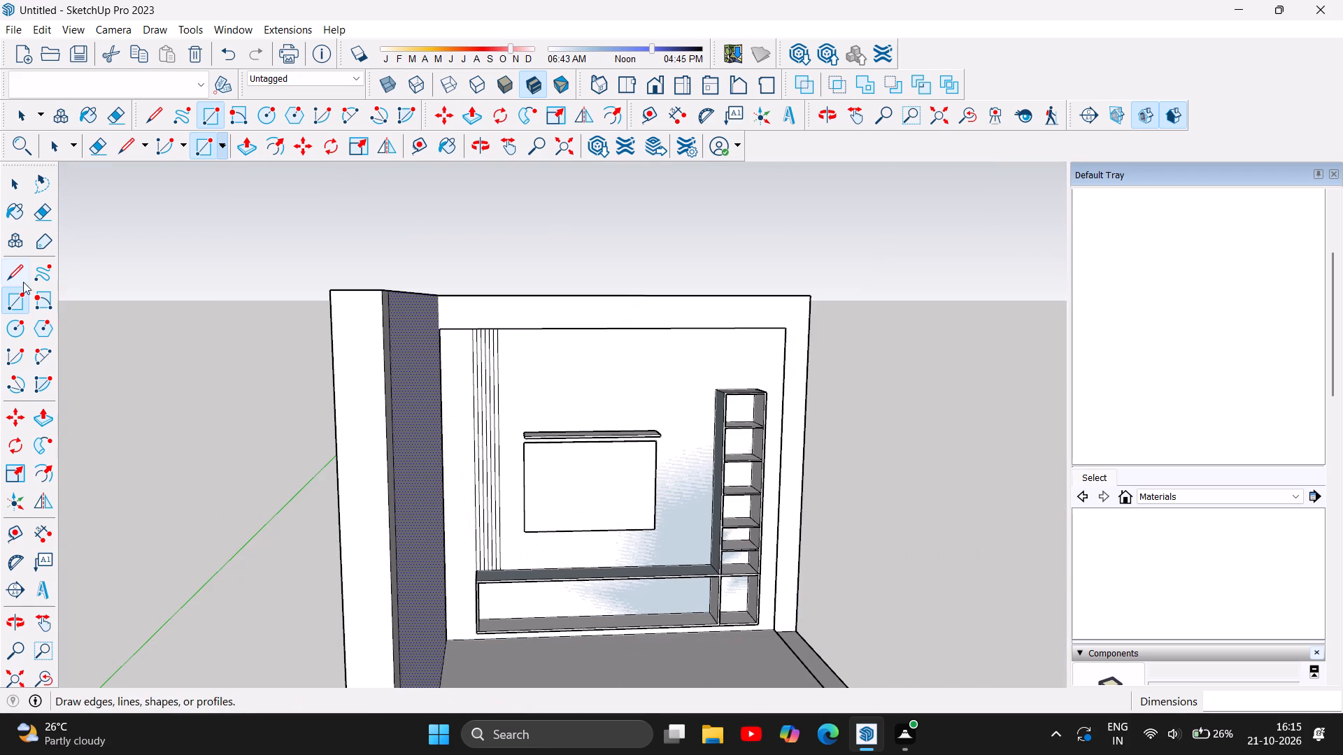
left_click(15, 209)
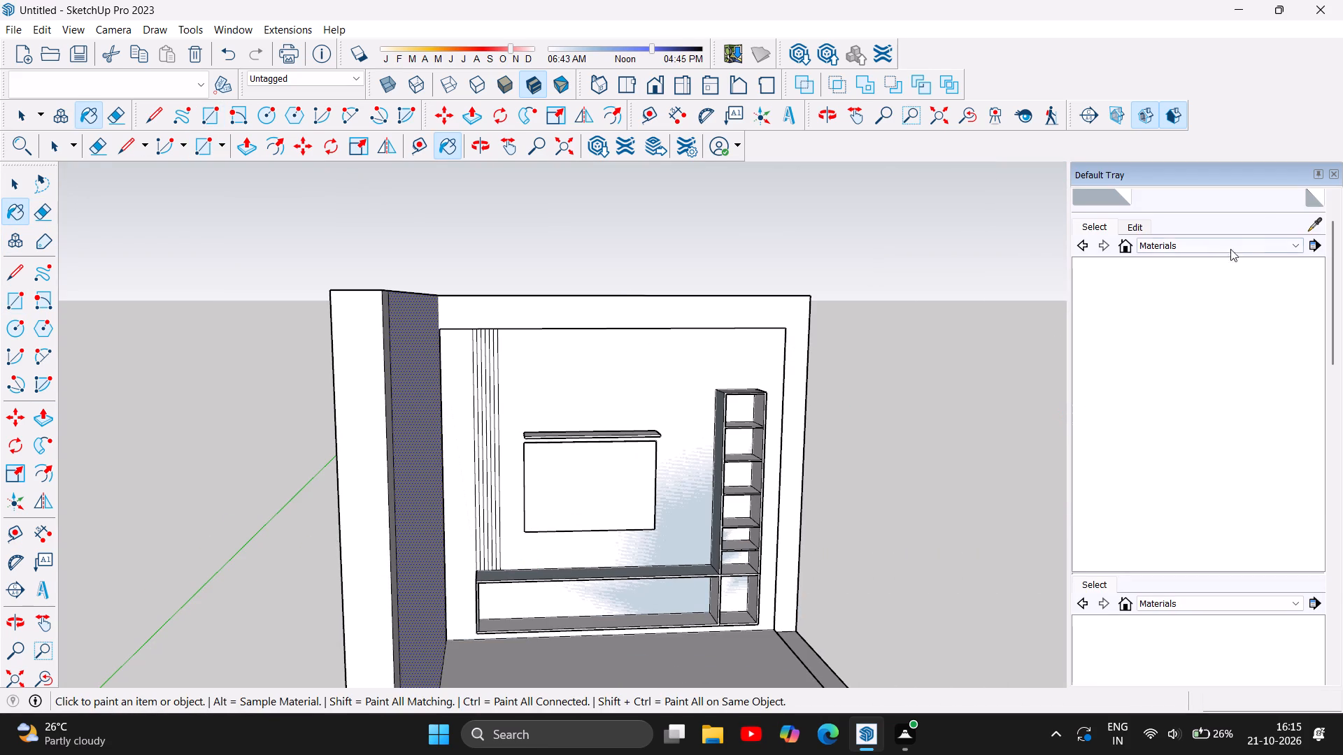
left_click(1160, 245)
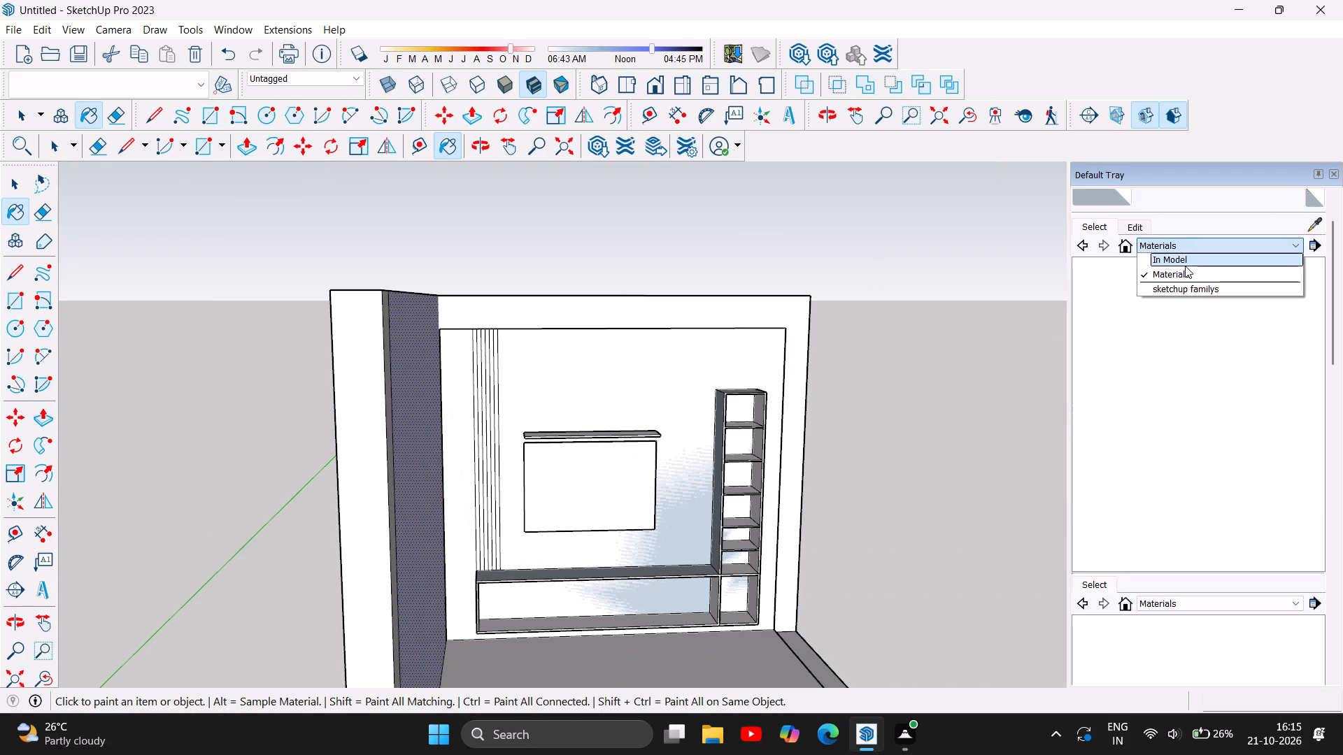
left_click(1185, 275)
left_click(1090, 225)
double_click(1096, 226)
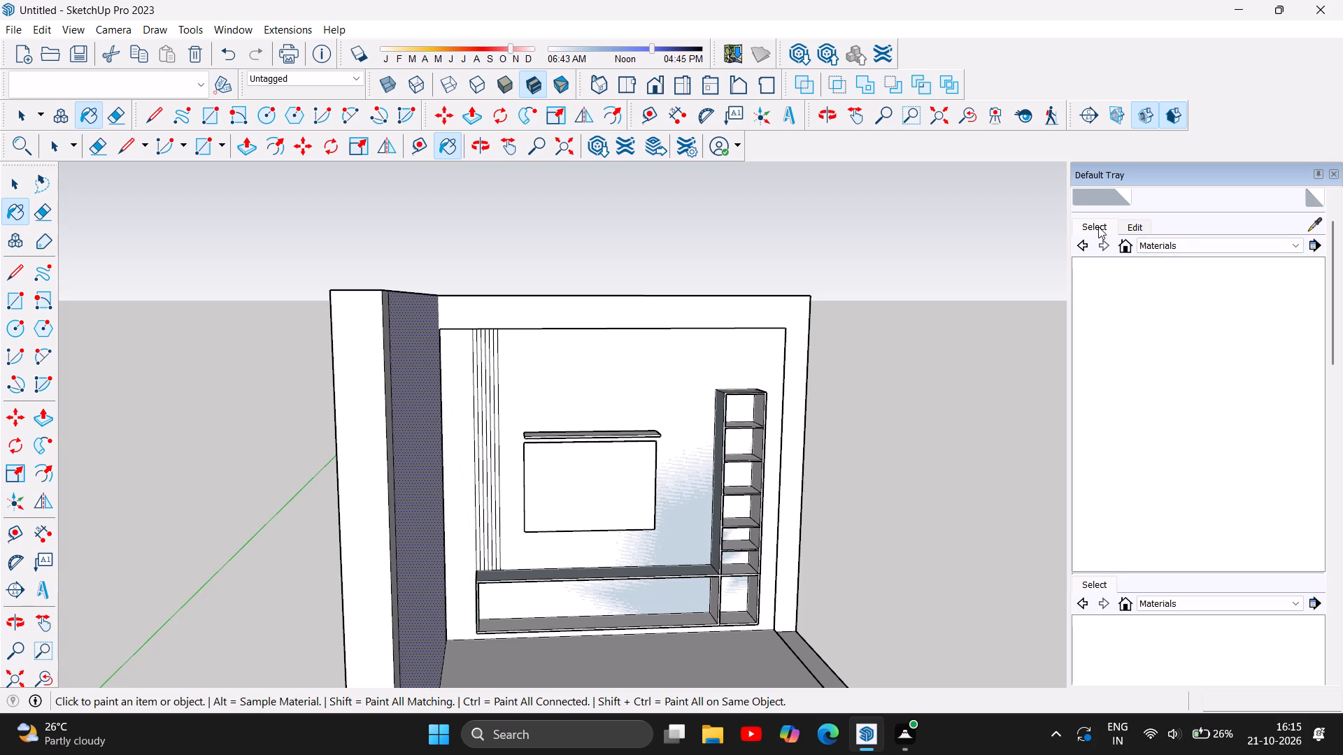
scroll(1171, 580, "down", 5)
scroll(1171, 483, "down", 3)
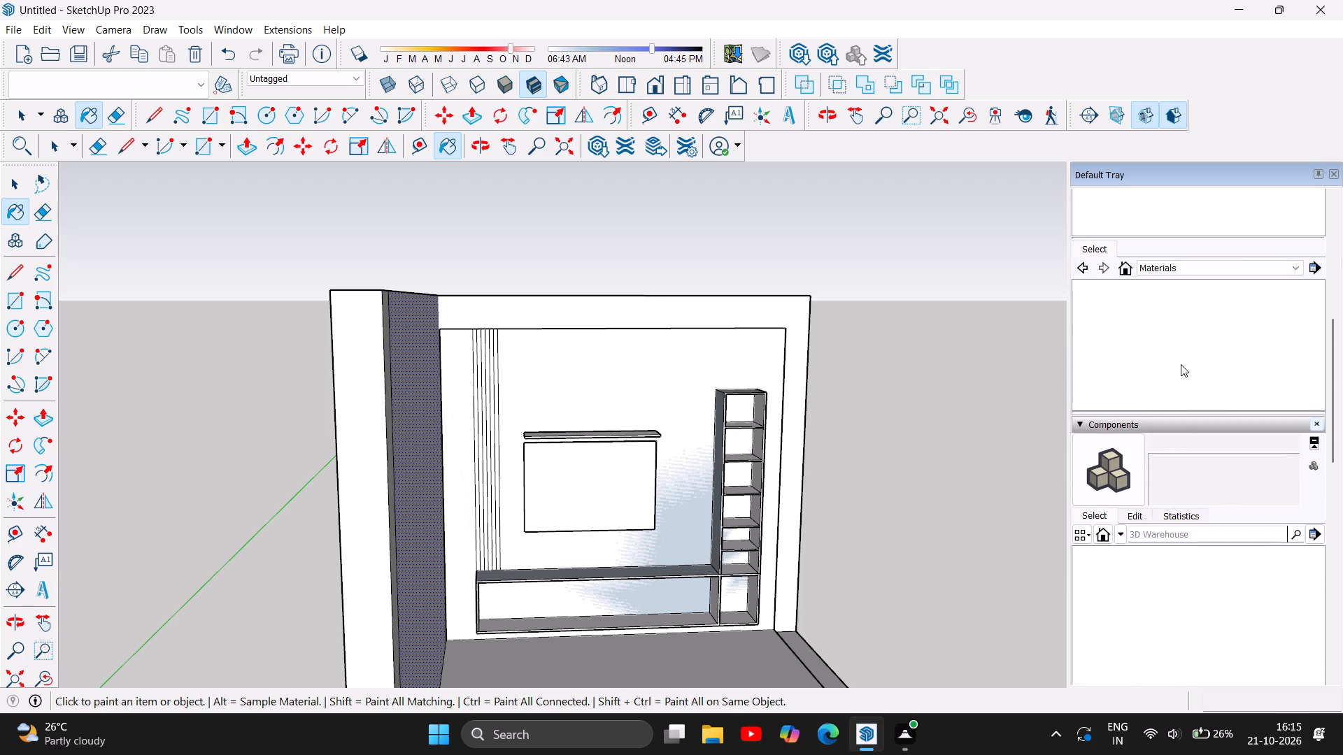
left_click(1240, 265)
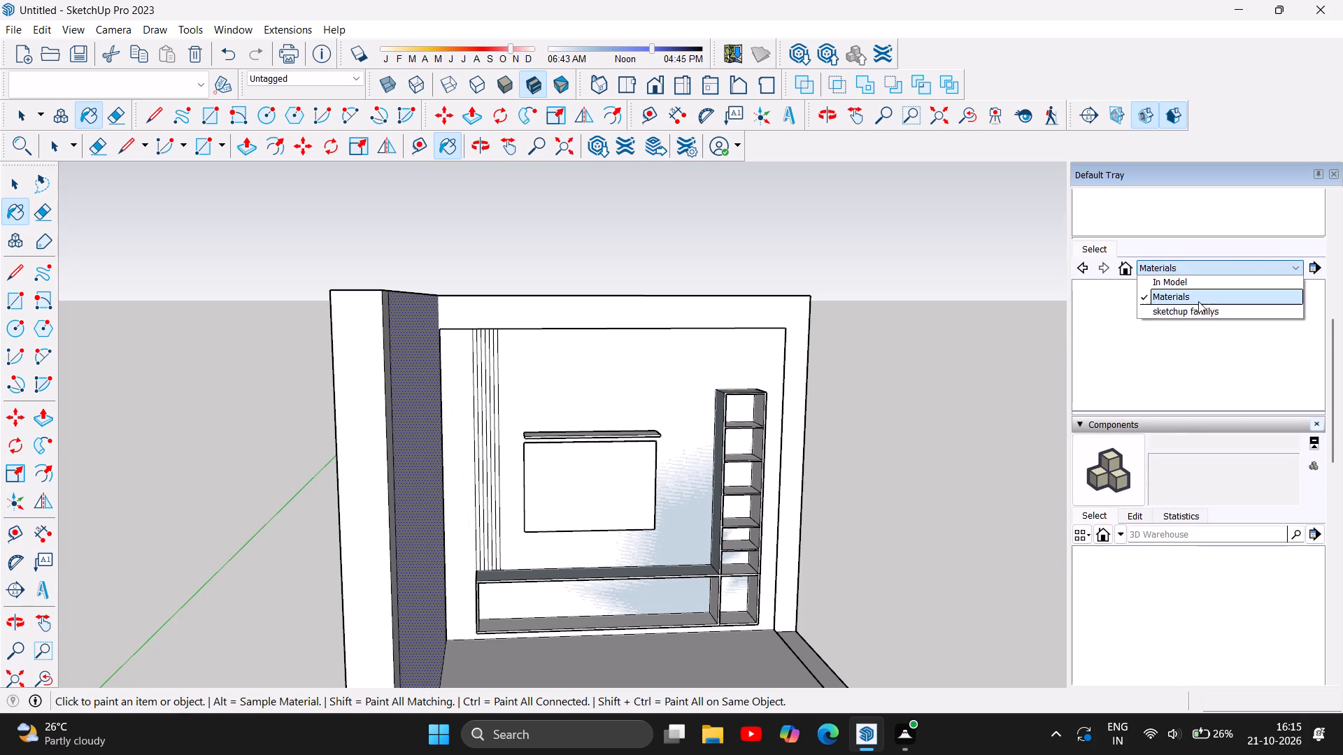
left_click(1198, 294)
scroll(1156, 348, "up", 9)
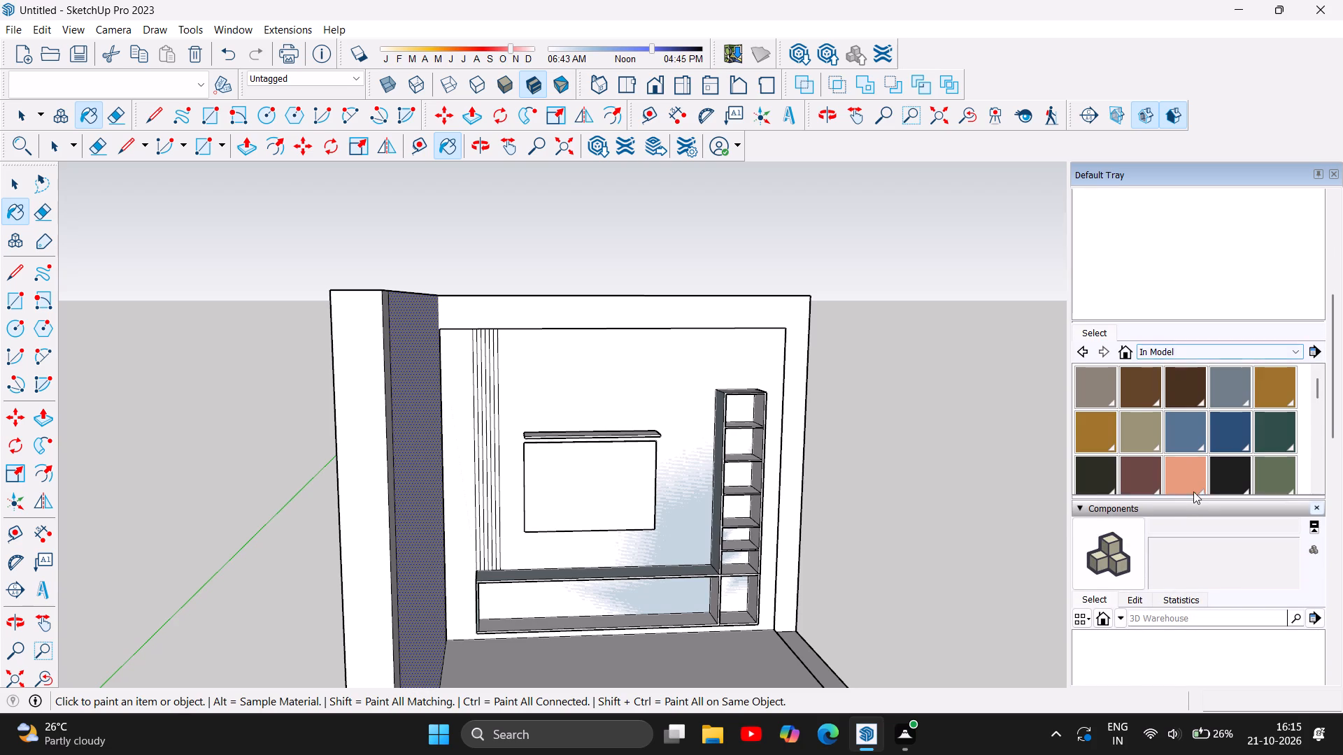
scroll(1193, 491, "down", 3)
scroll(1199, 463, "up", 4)
scroll(1246, 447, "down", 9)
scroll(1257, 436, "up", 6)
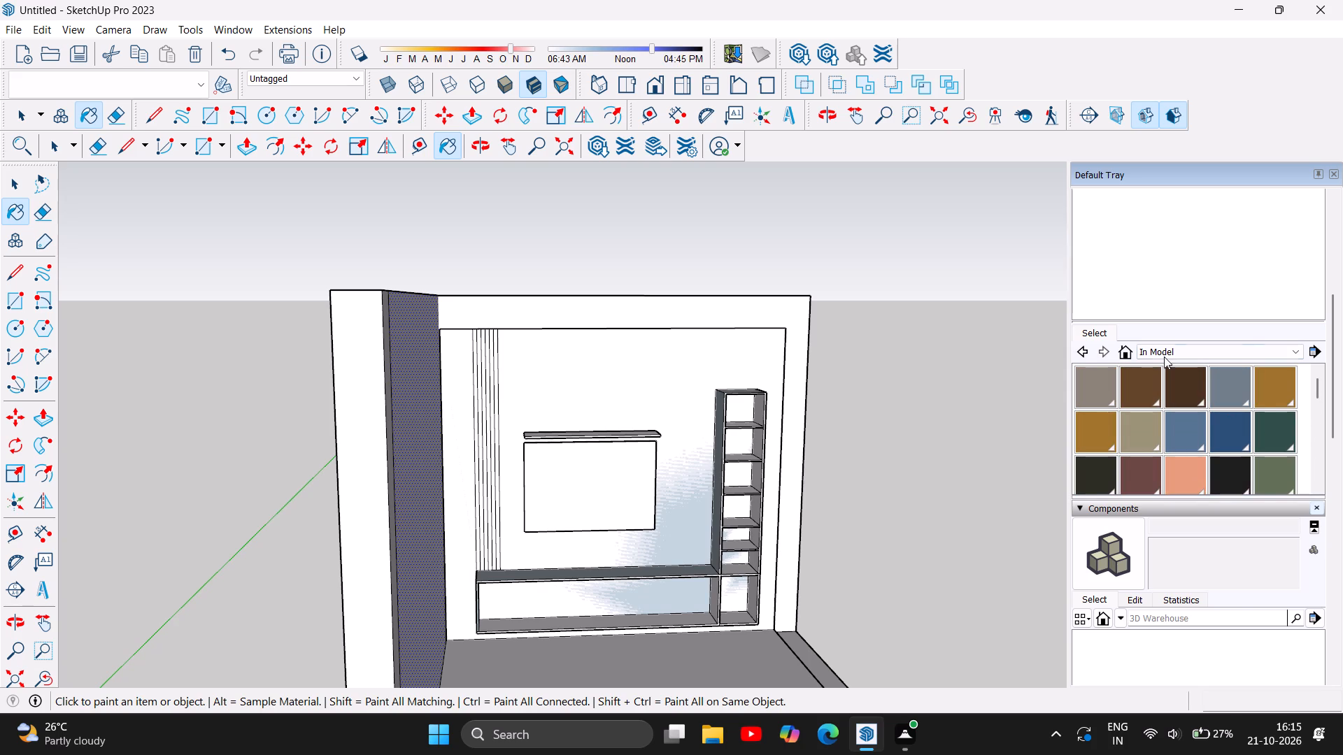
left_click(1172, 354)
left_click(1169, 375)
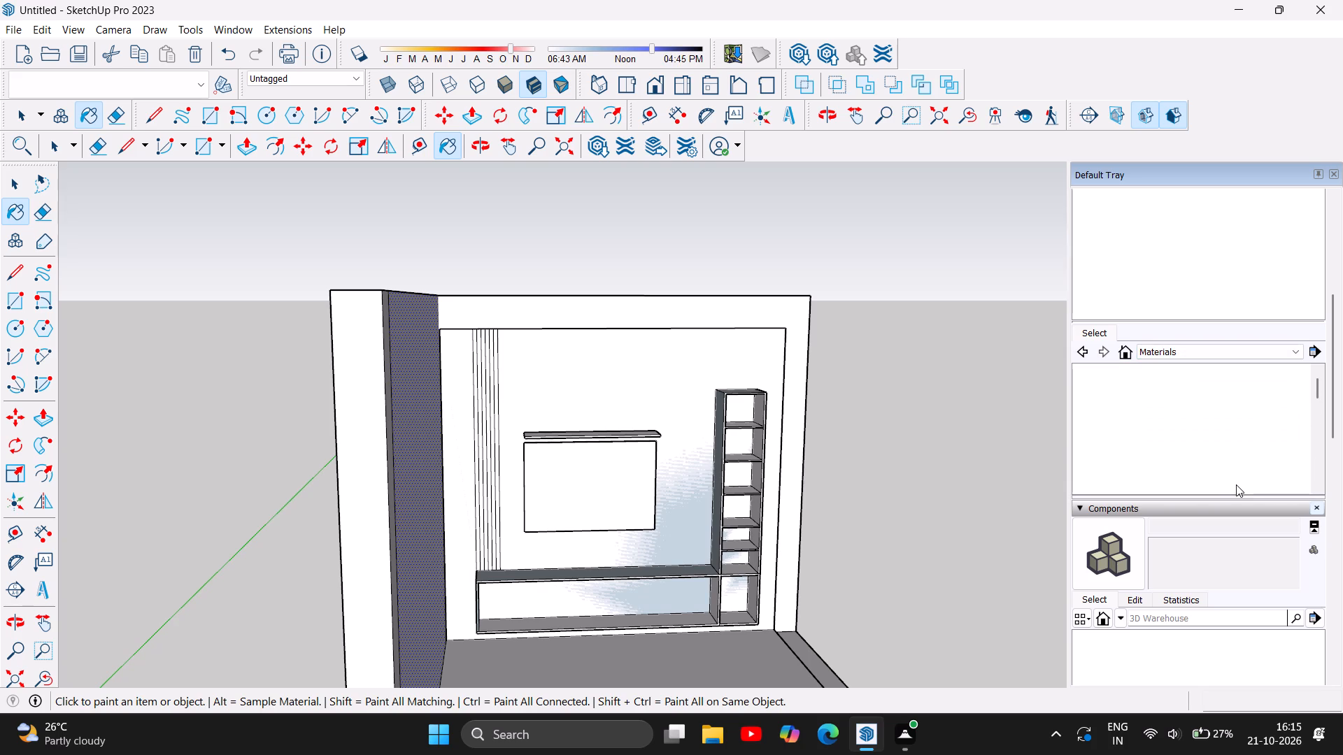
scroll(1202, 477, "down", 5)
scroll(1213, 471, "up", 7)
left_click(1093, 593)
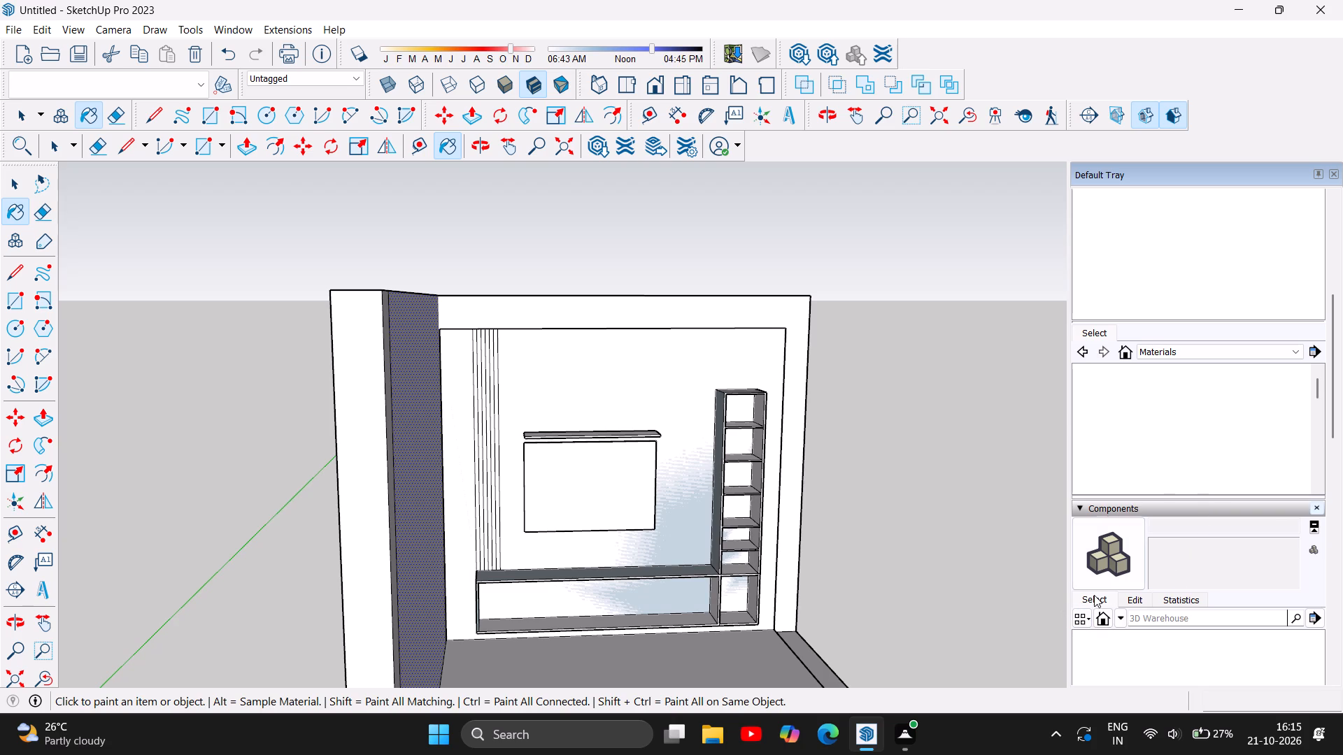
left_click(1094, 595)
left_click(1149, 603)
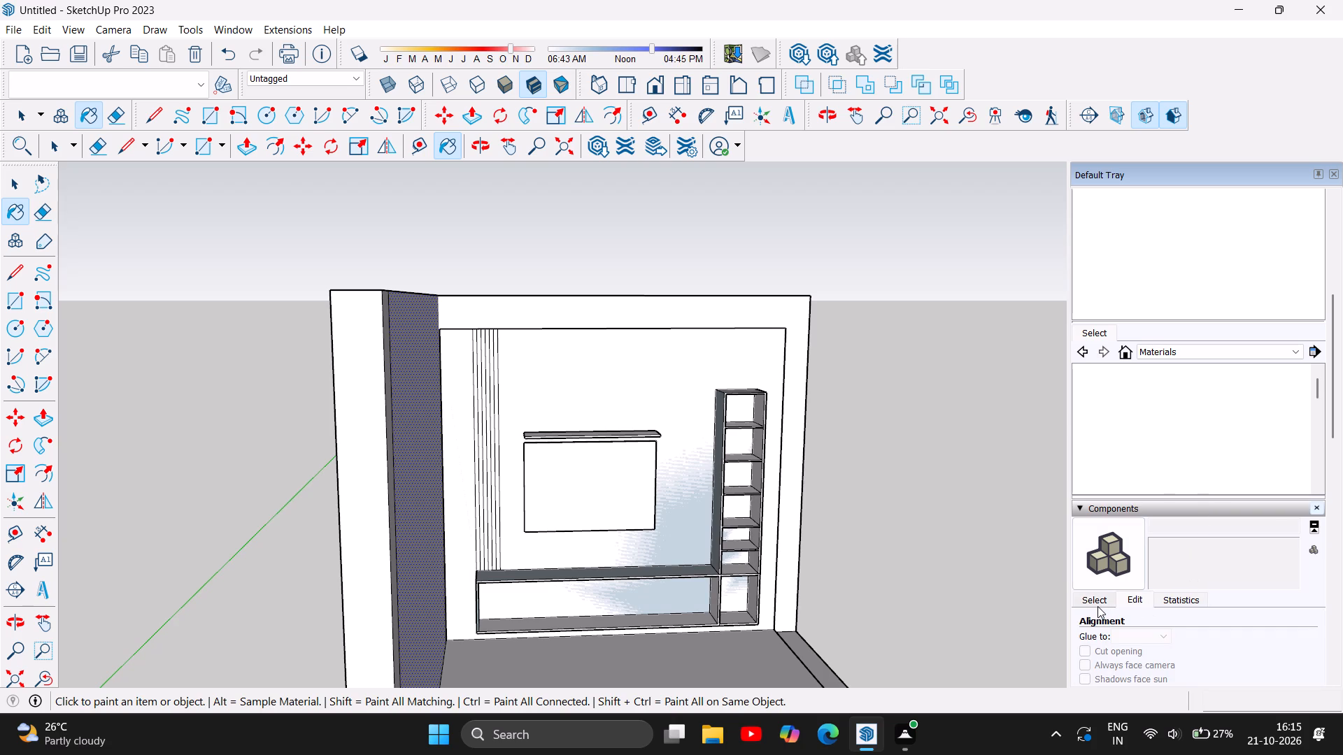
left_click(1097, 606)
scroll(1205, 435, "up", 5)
Paint the six vertical strips on the TV wall with the reddish-brown In Model material.
left_click(1132, 350)
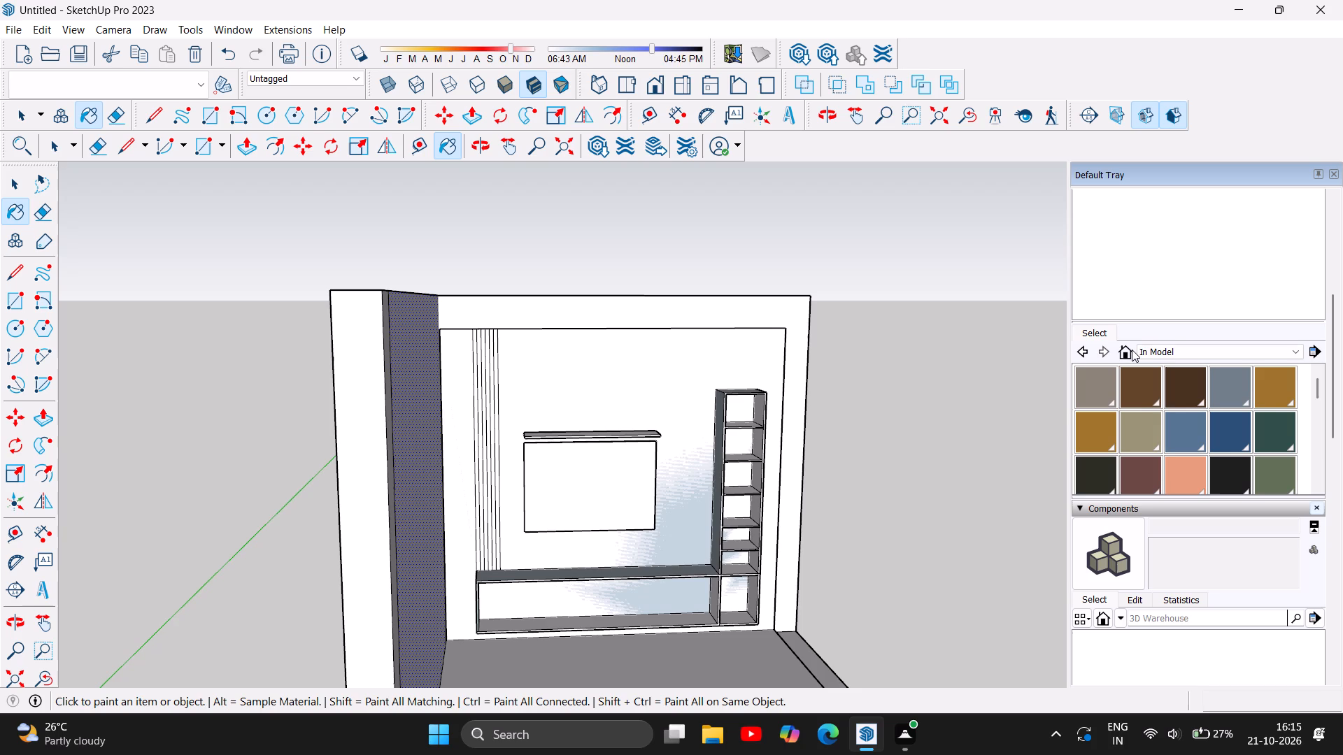
left_click(1142, 477)
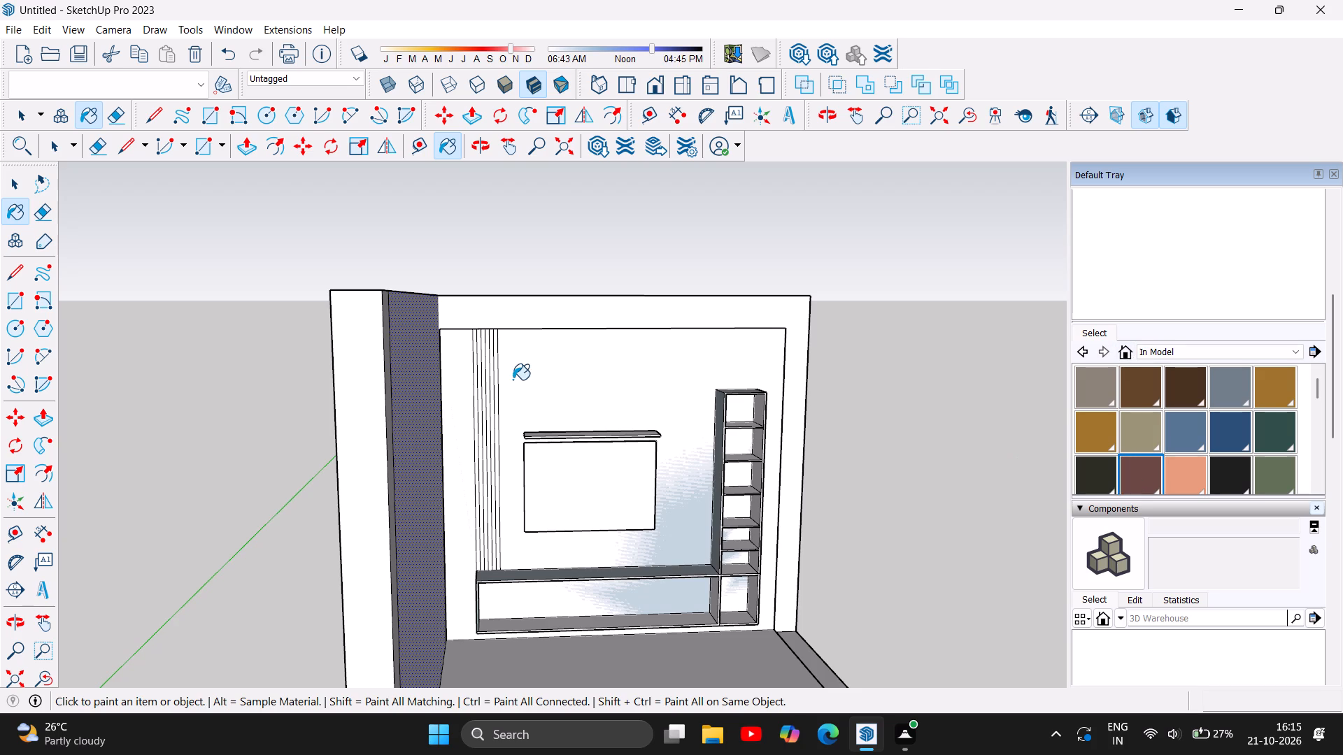
scroll(497, 387, "up", 18)
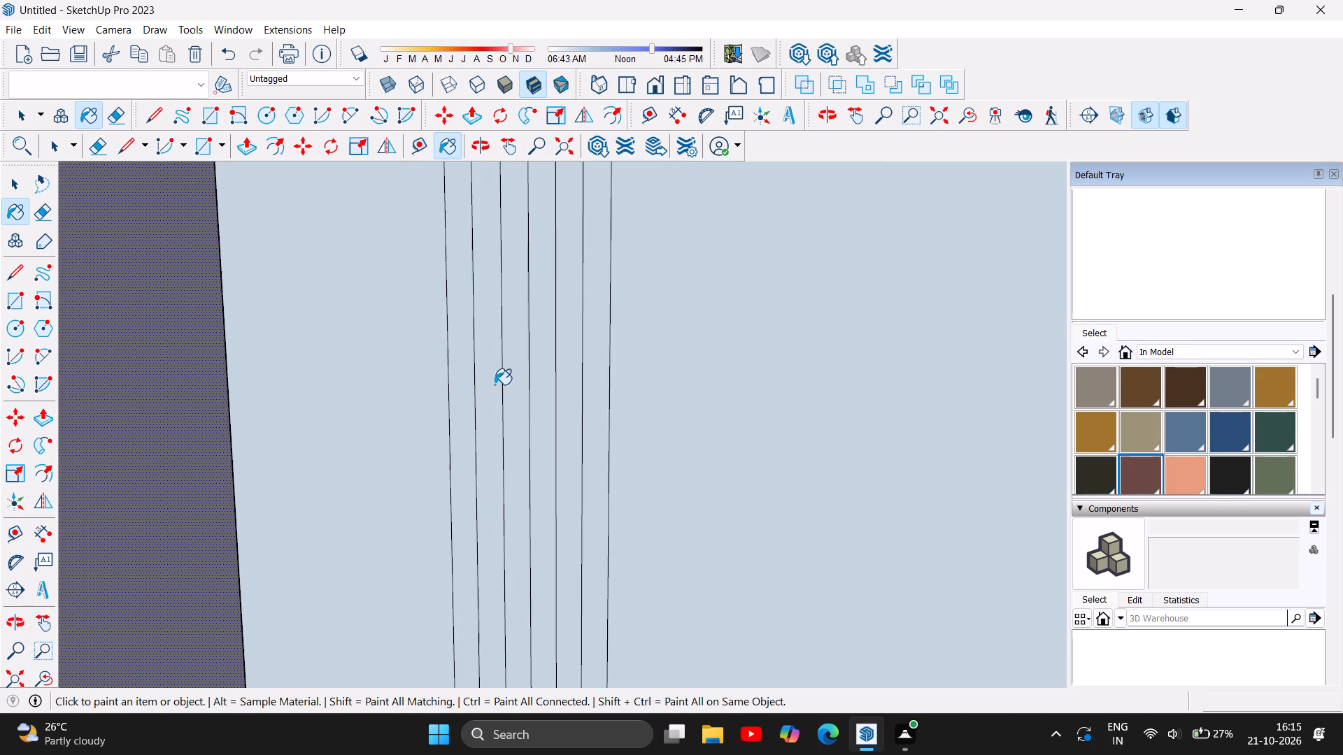
left_click(465, 382)
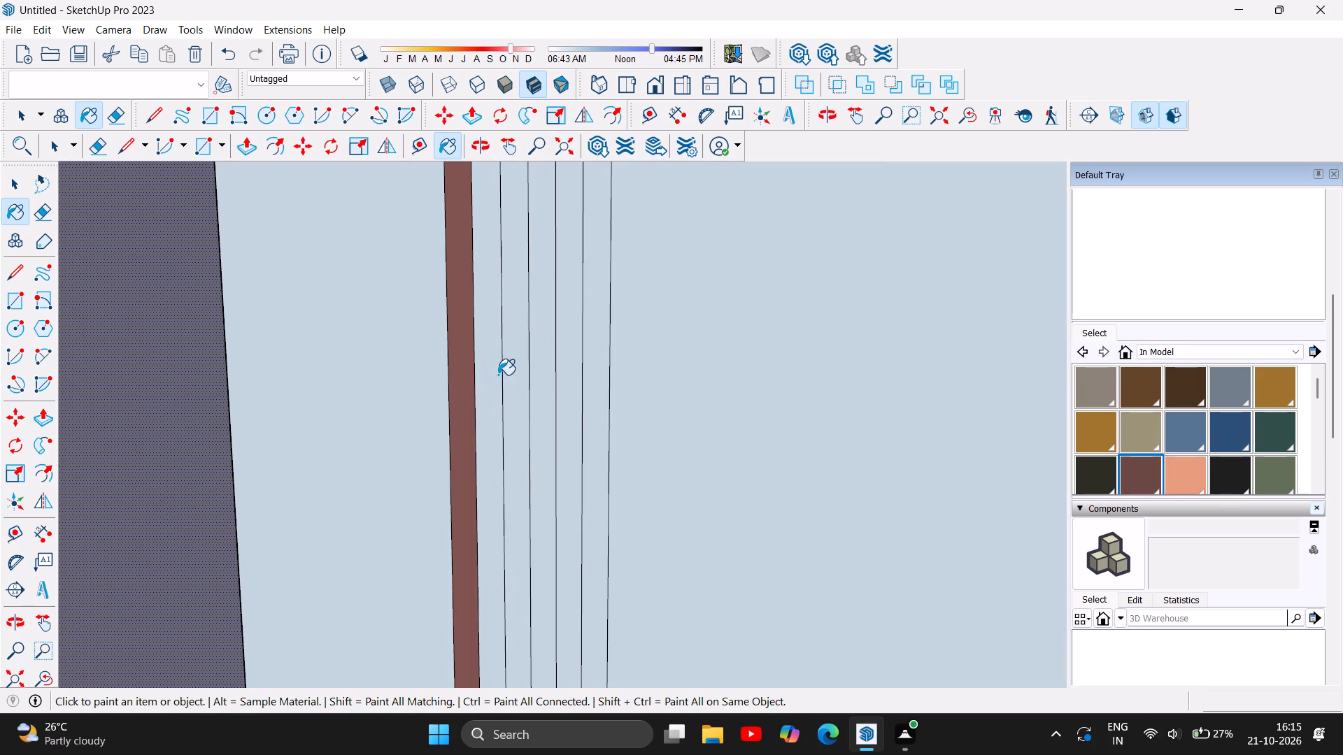
left_click(489, 370)
left_click(511, 369)
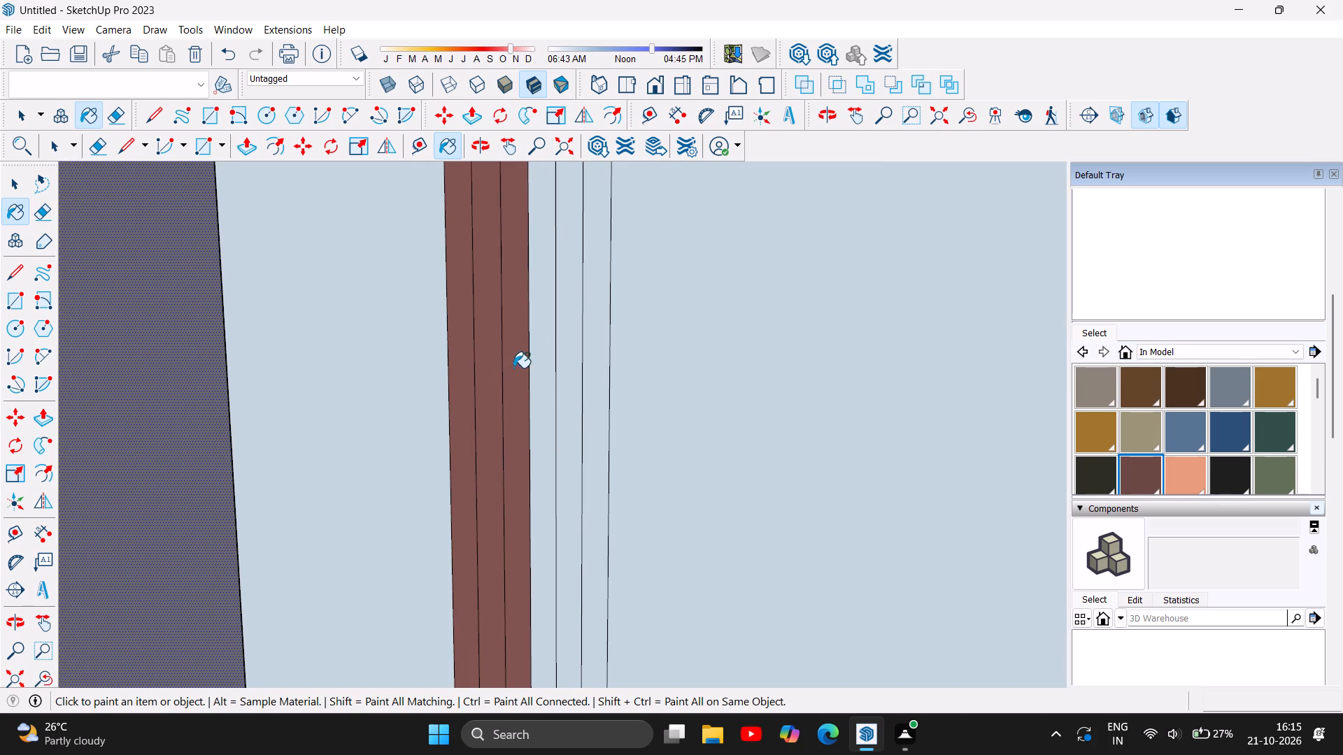
left_click(542, 356)
left_click(573, 350)
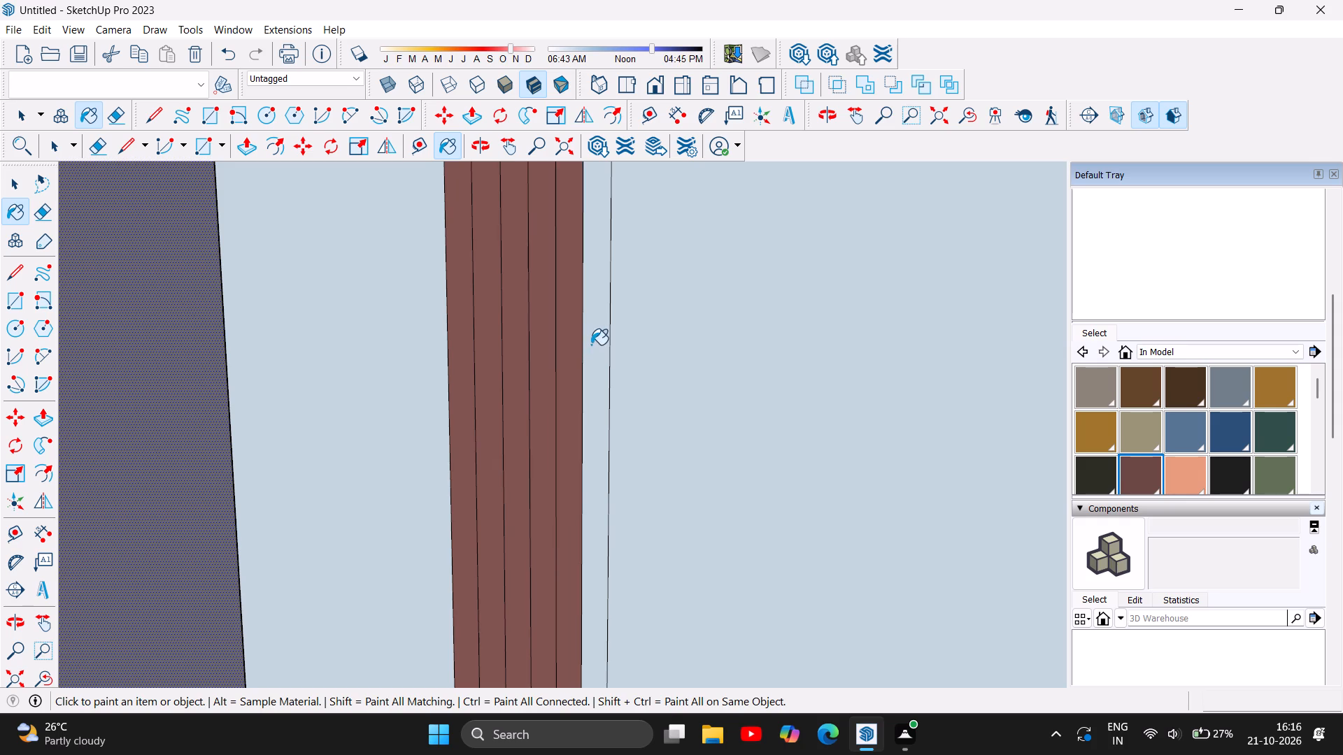
left_click(592, 344)
Delete the loose face overlapping the TV wall around the strips, floating shelf and TV panel.
scroll(493, 366, "down", 12)
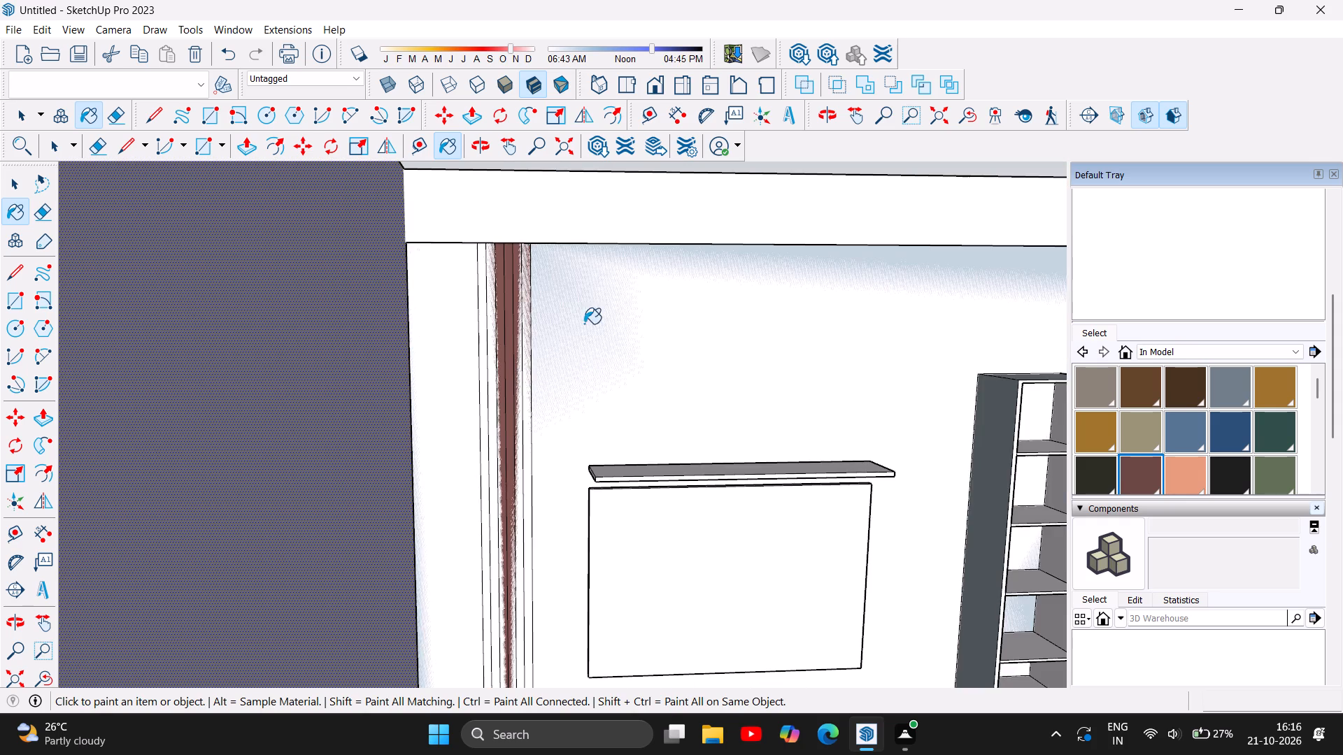
scroll(518, 206, "down", 5)
scroll(349, 173, "down", 4)
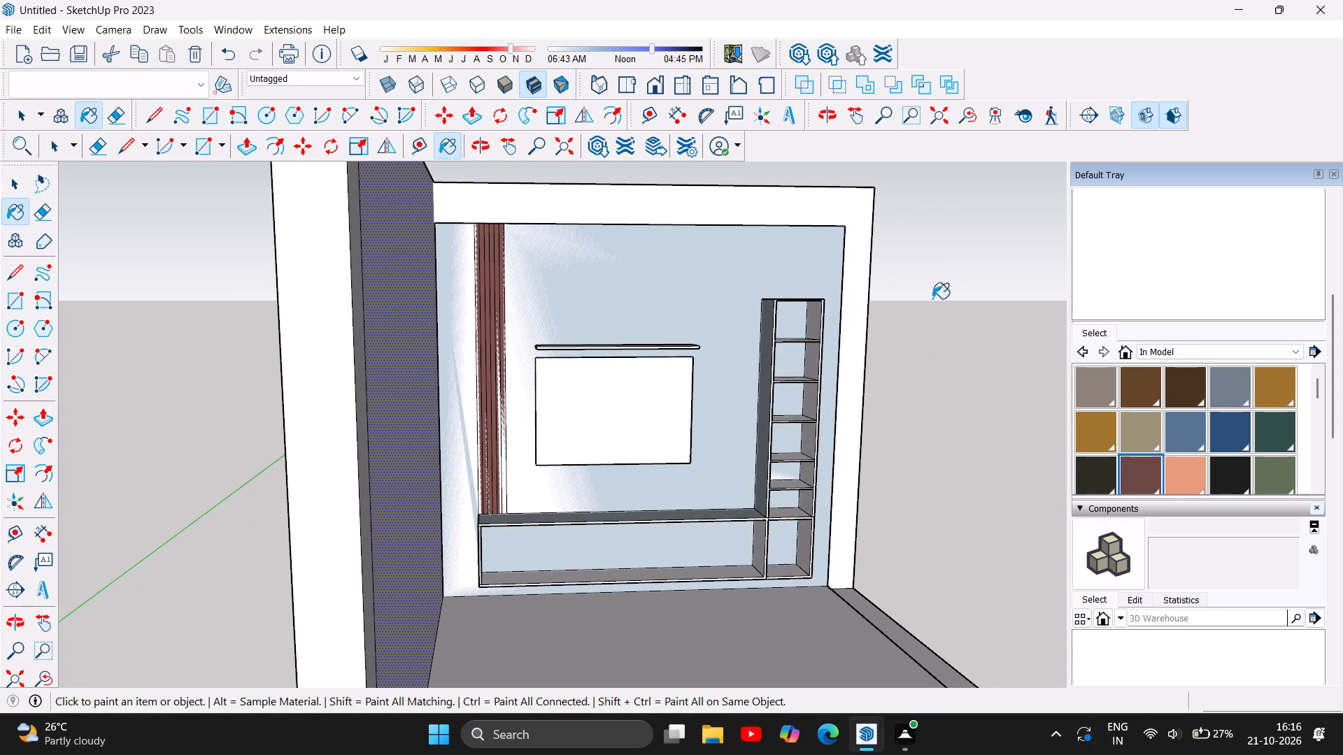
scroll(948, 288, "down", 2)
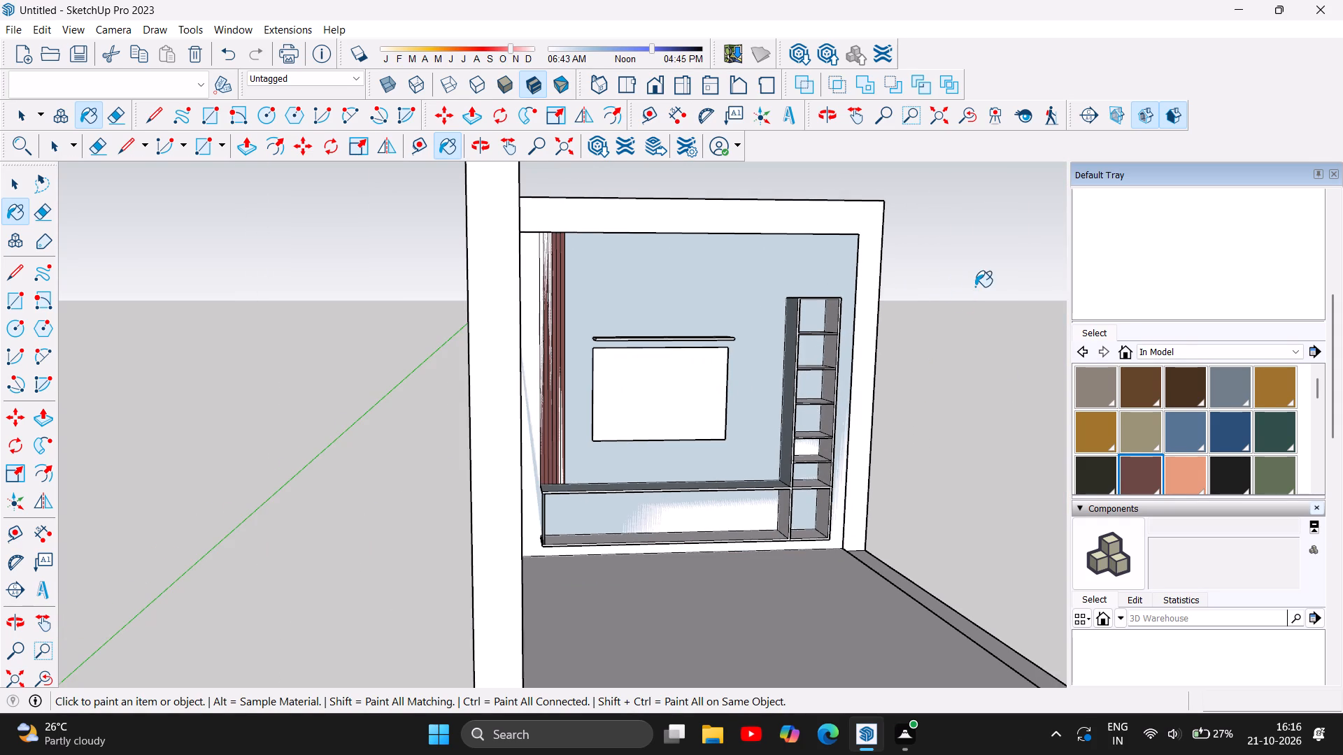
scroll(975, 287, "up", 5)
scroll(955, 321, "down", 3)
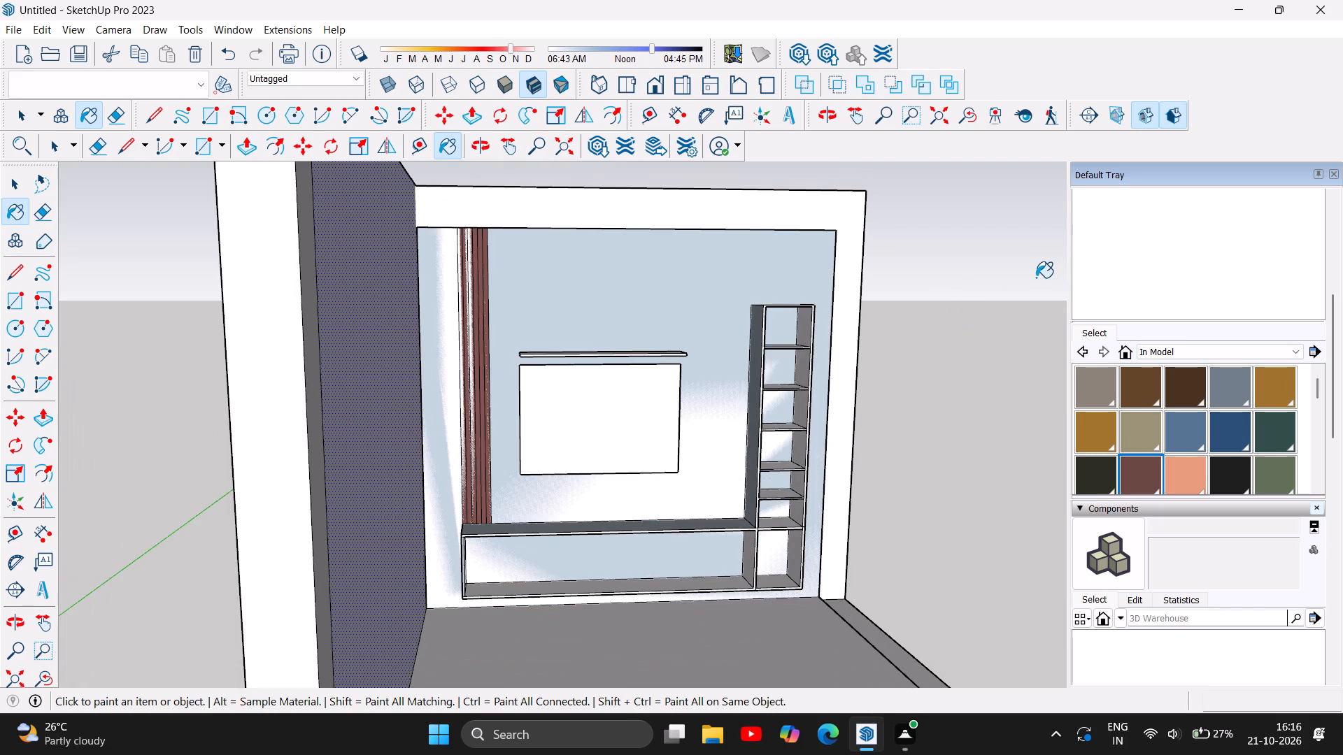
scroll(1036, 278, "up", 3)
key("Escape")
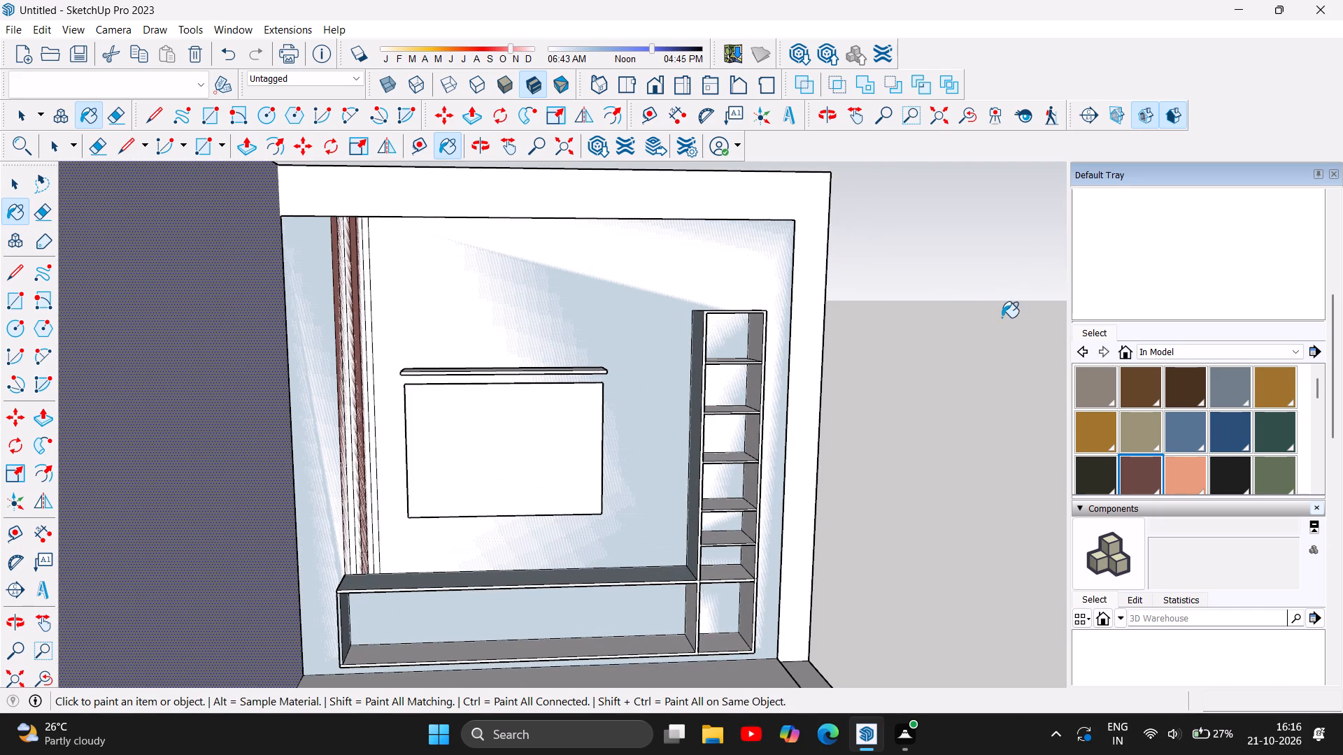
left_click(11, 186)
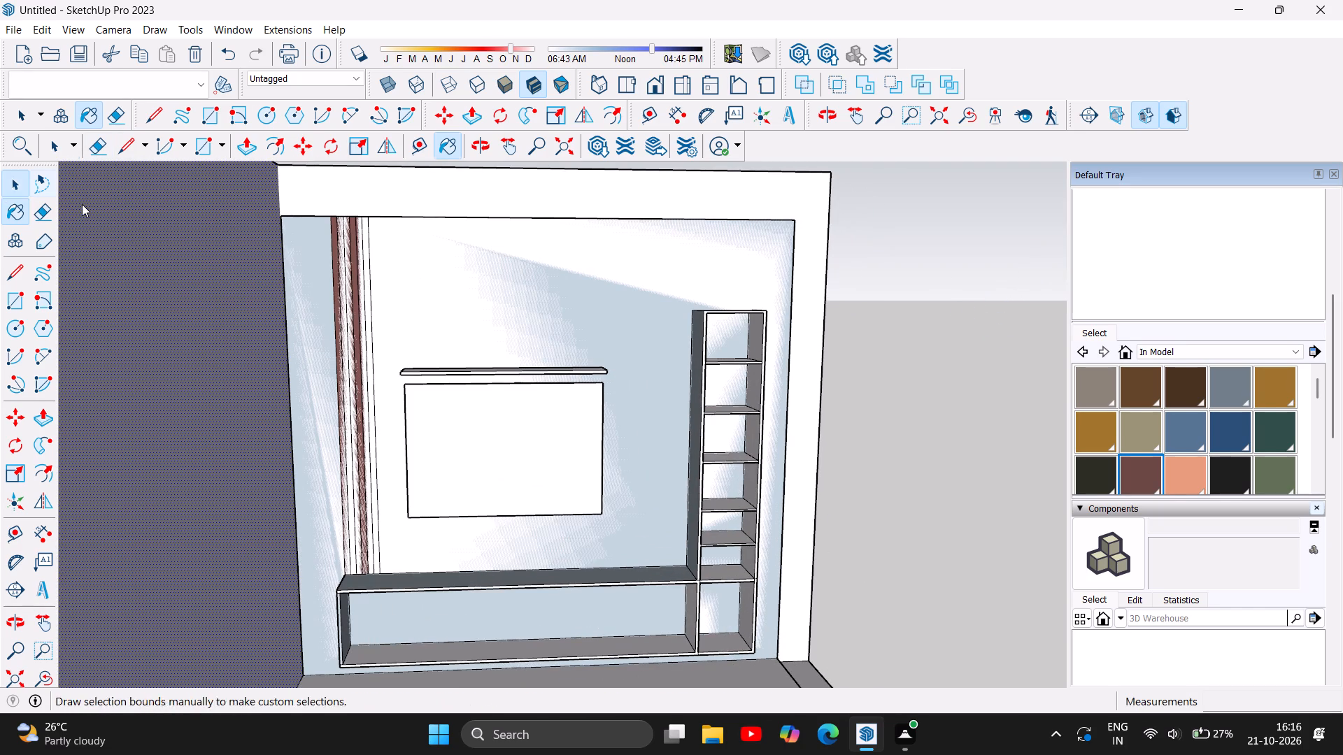
left_click(519, 309)
key("Delete")
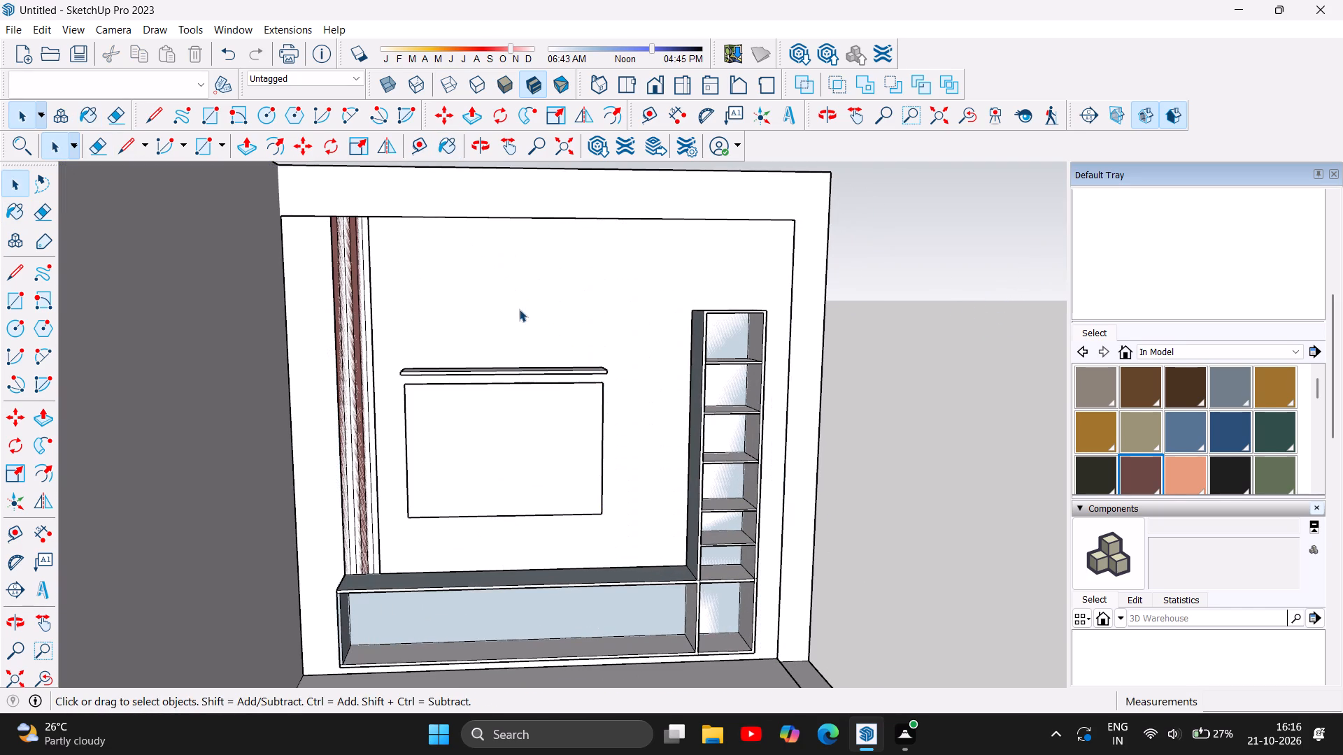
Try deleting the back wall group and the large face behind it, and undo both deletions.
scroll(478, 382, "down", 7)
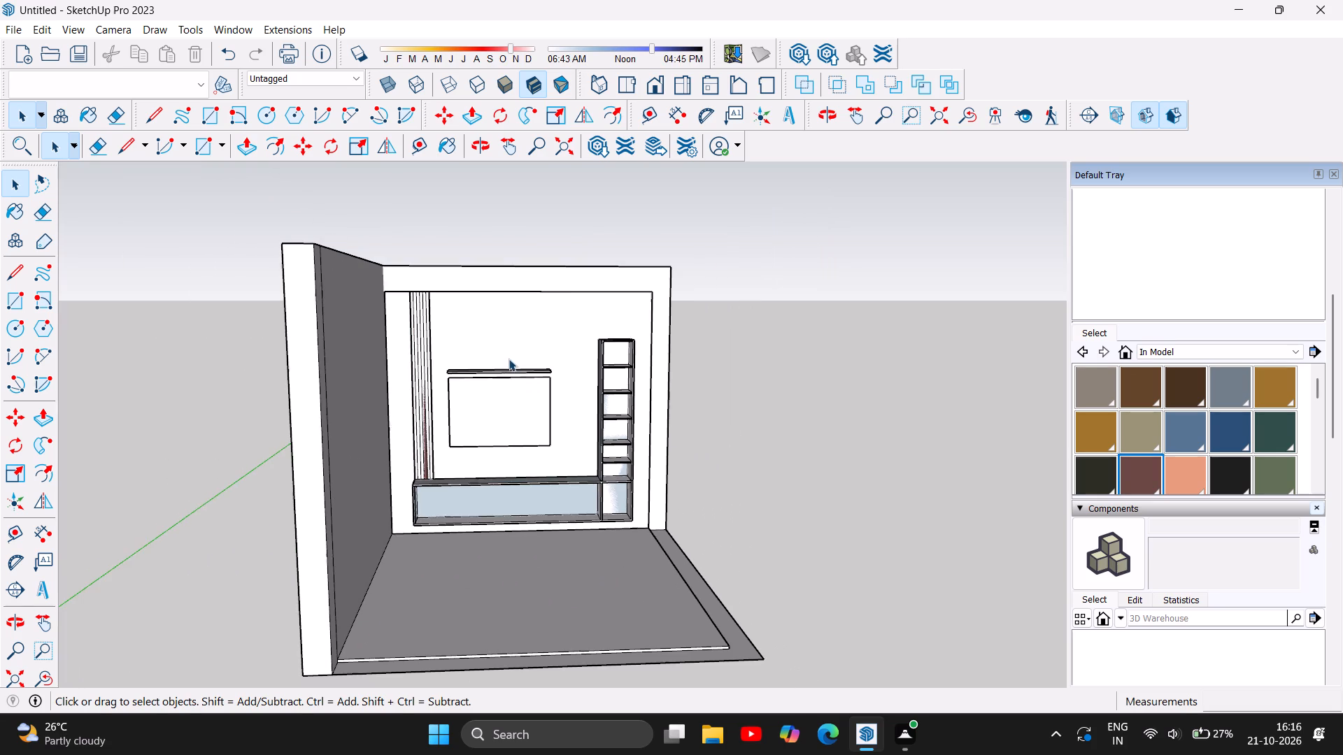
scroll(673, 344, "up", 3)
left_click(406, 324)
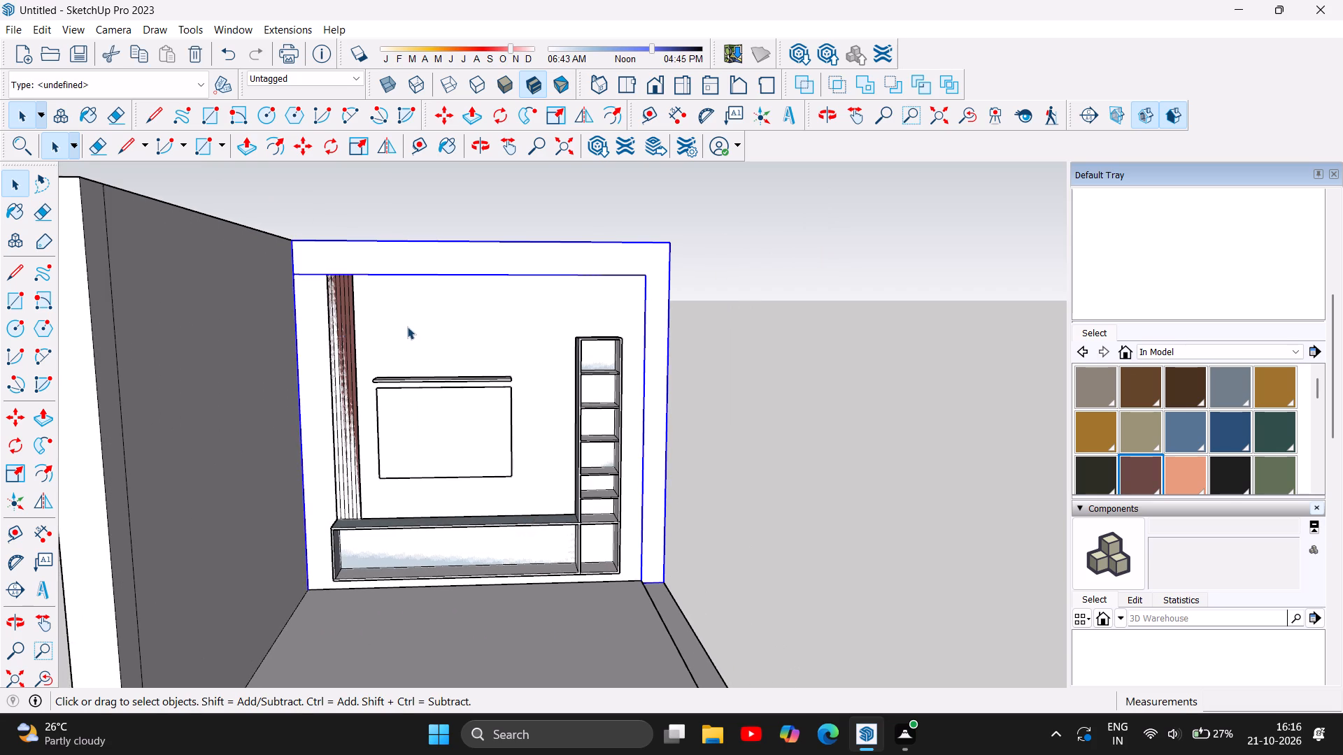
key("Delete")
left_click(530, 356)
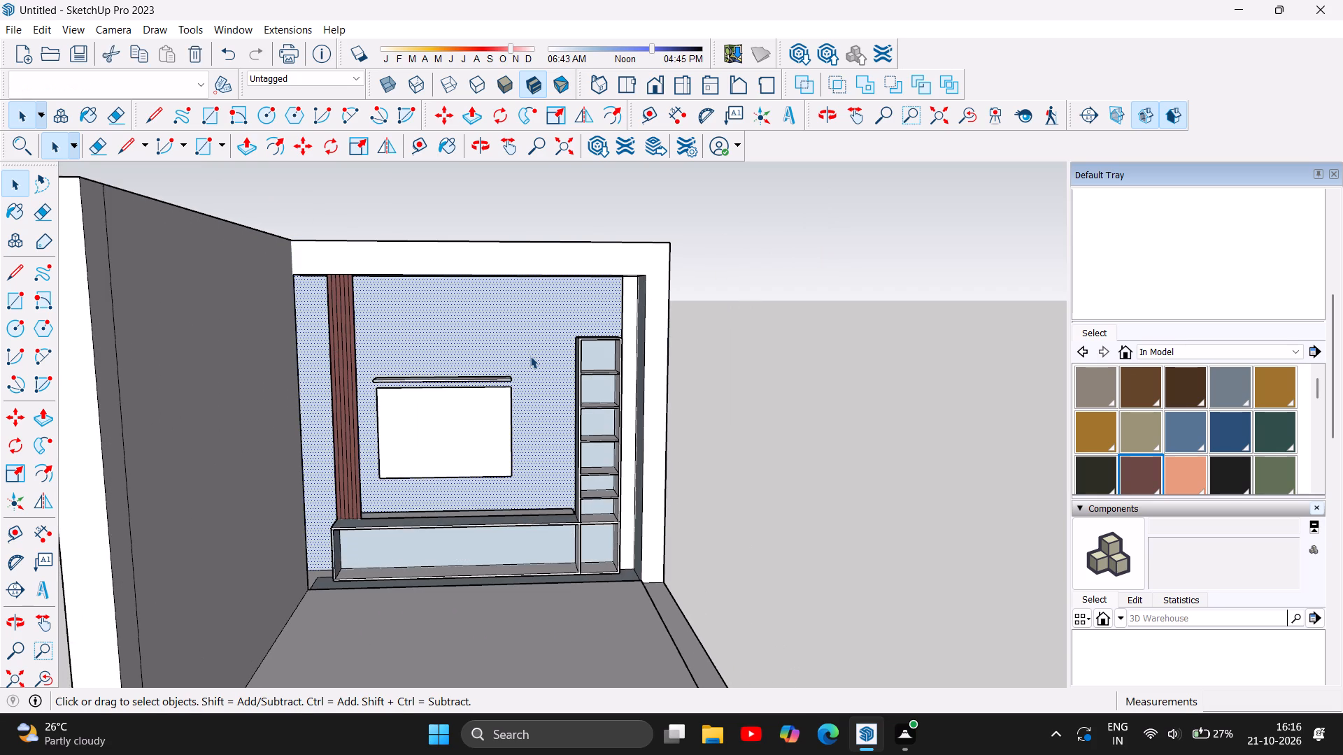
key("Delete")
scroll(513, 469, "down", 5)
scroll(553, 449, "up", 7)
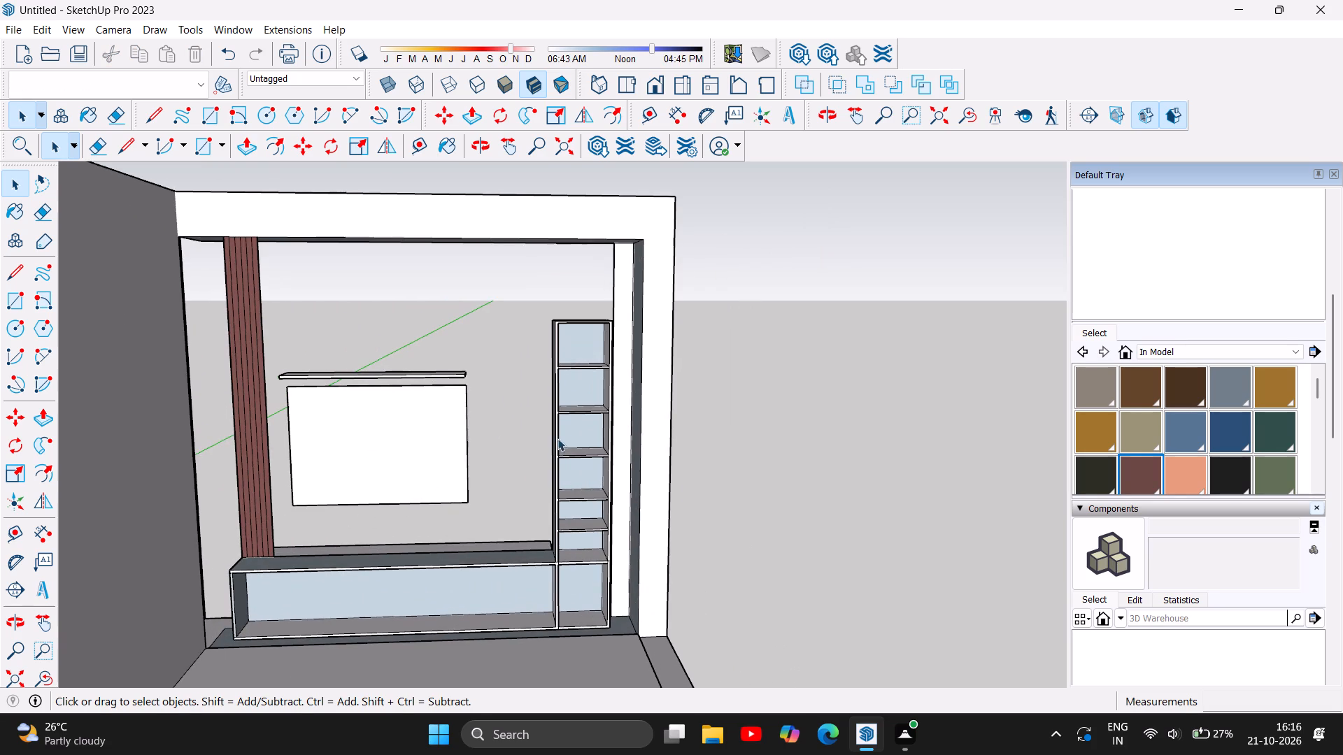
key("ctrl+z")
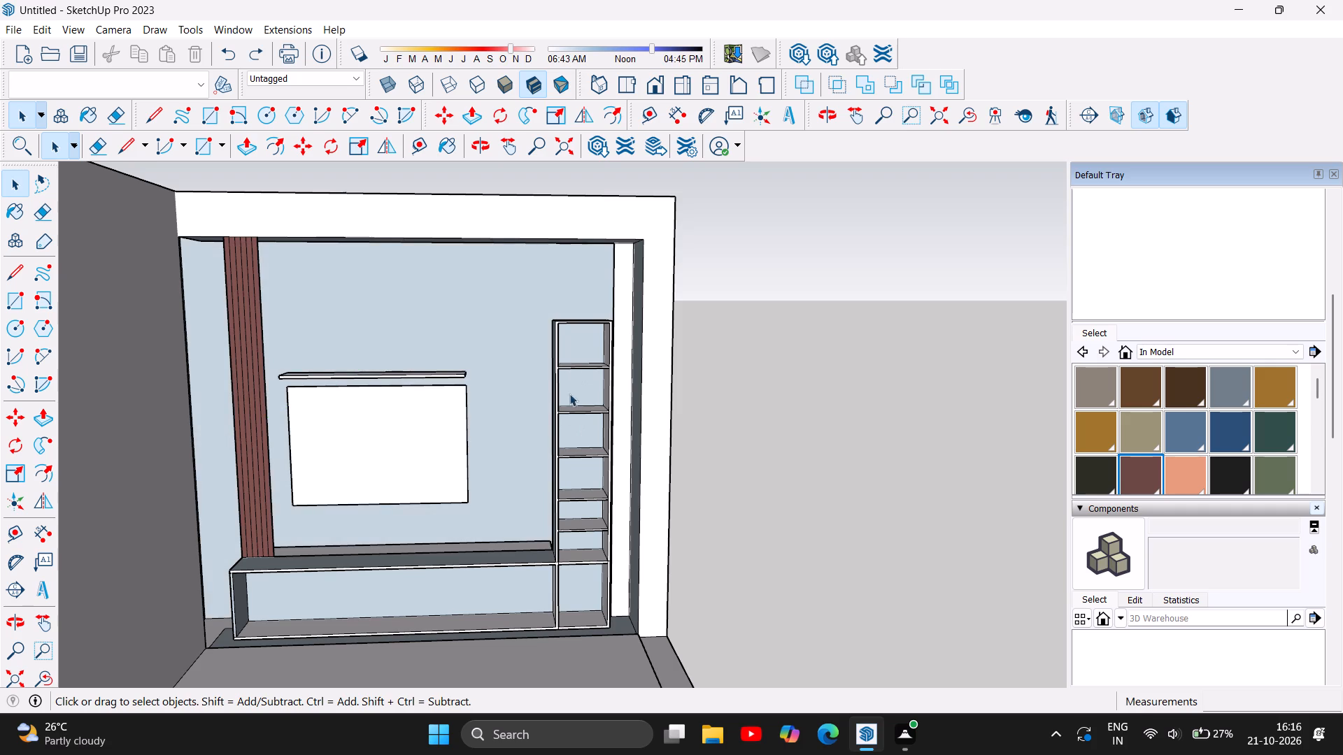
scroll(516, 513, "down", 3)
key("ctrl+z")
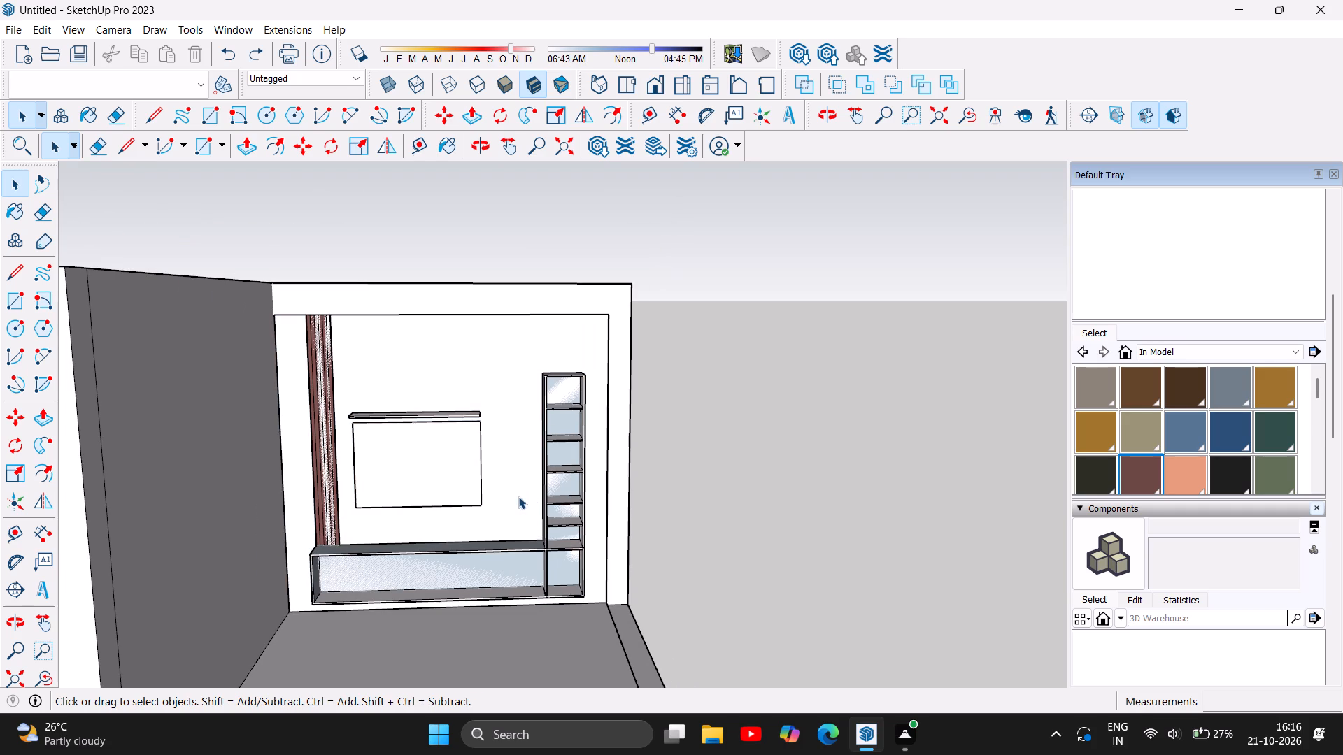
Examine the TV wall from the front, above and the side, checking the gap between the wall faces and the shelving.
scroll(726, 500, "up", 6)
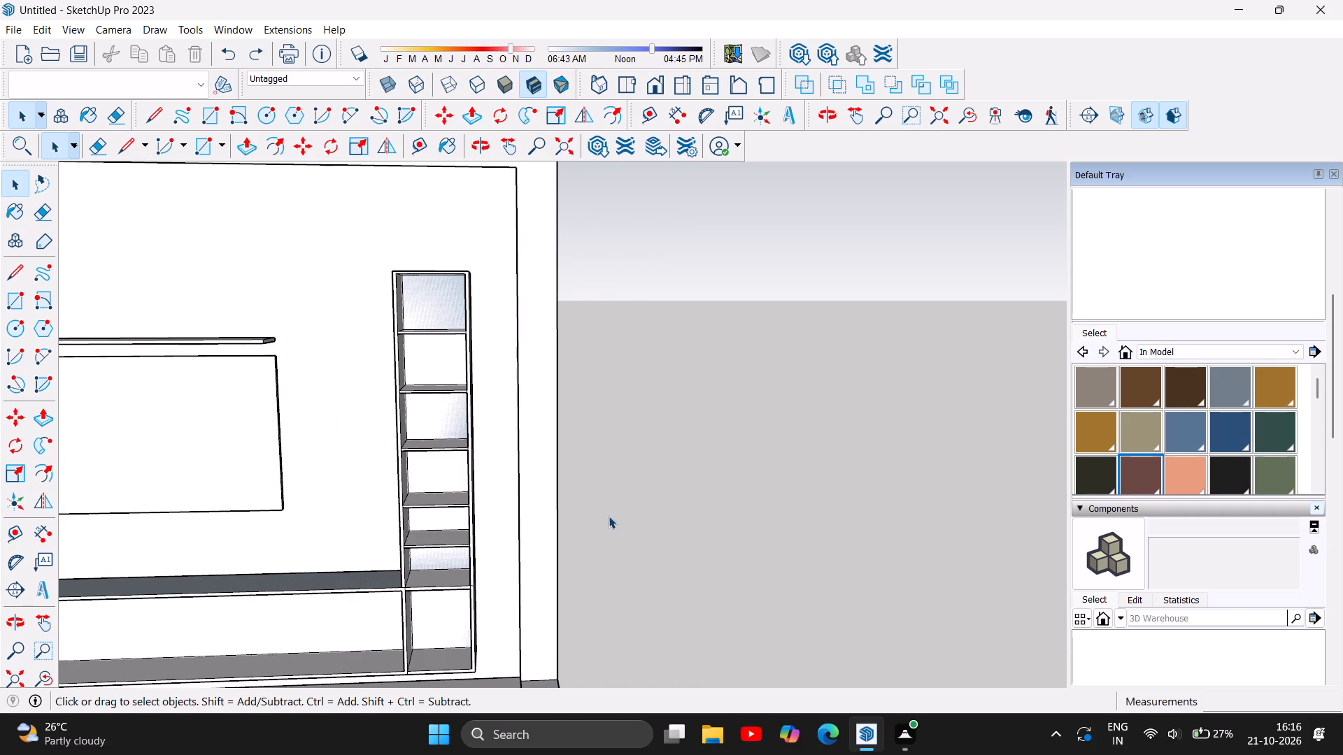
scroll(609, 516, "up", 2)
scroll(609, 516, "down", 5)
right_click_drag(418, 346, 376, 548)
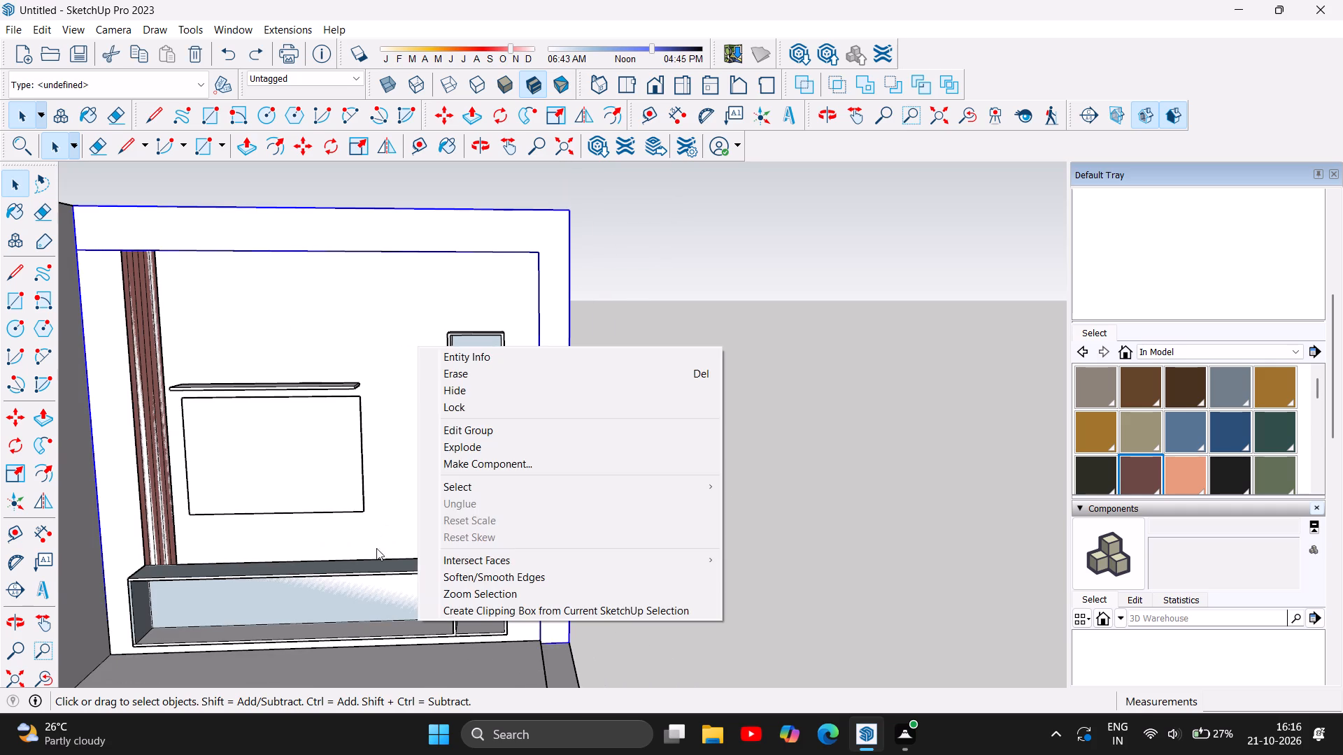
right_click_drag(376, 548, 366, 569)
right_click_drag(815, 373, 1121, 293)
right_click(1121, 293)
left_click(932, 404)
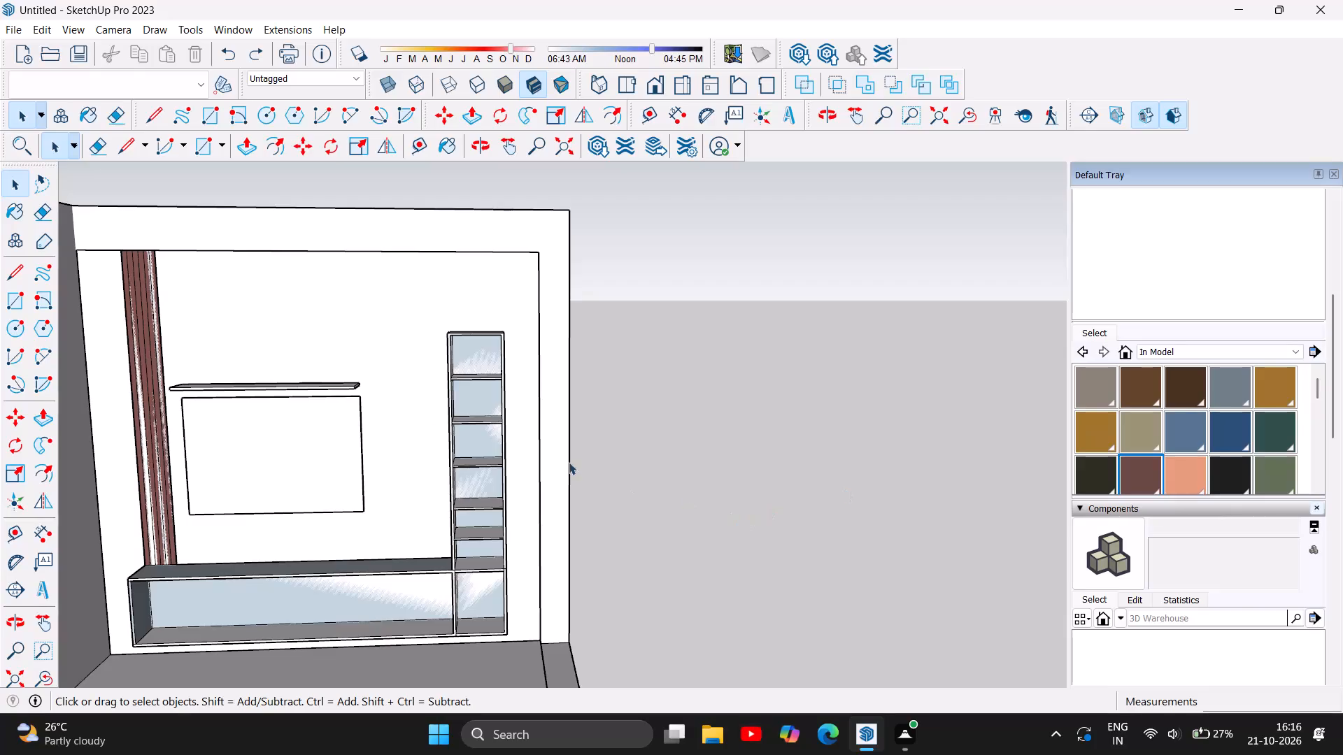
scroll(102, 380, "up", 5)
scroll(176, 452, "up", 2)
scroll(243, 442, "down", 3)
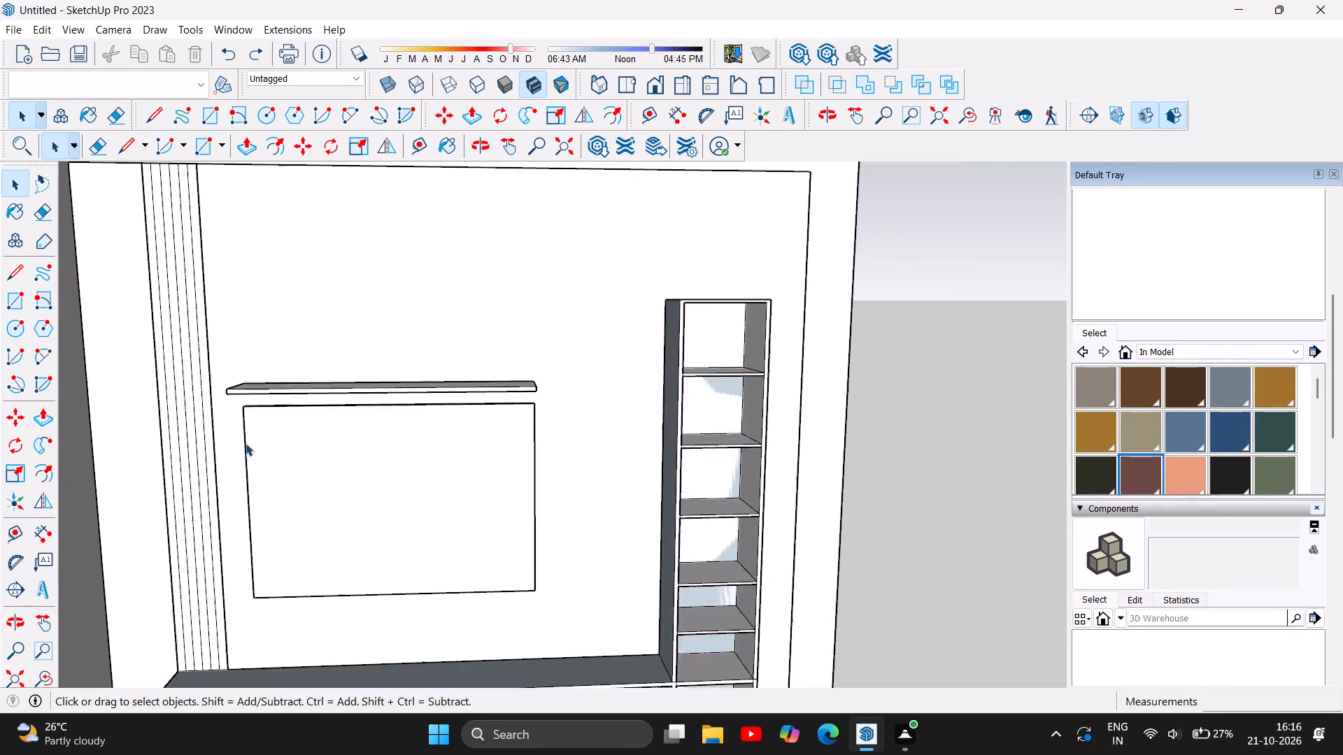
scroll(246, 443, "down", 2)
left_click(485, 152)
left_click_drag(353, 449, 488, 366)
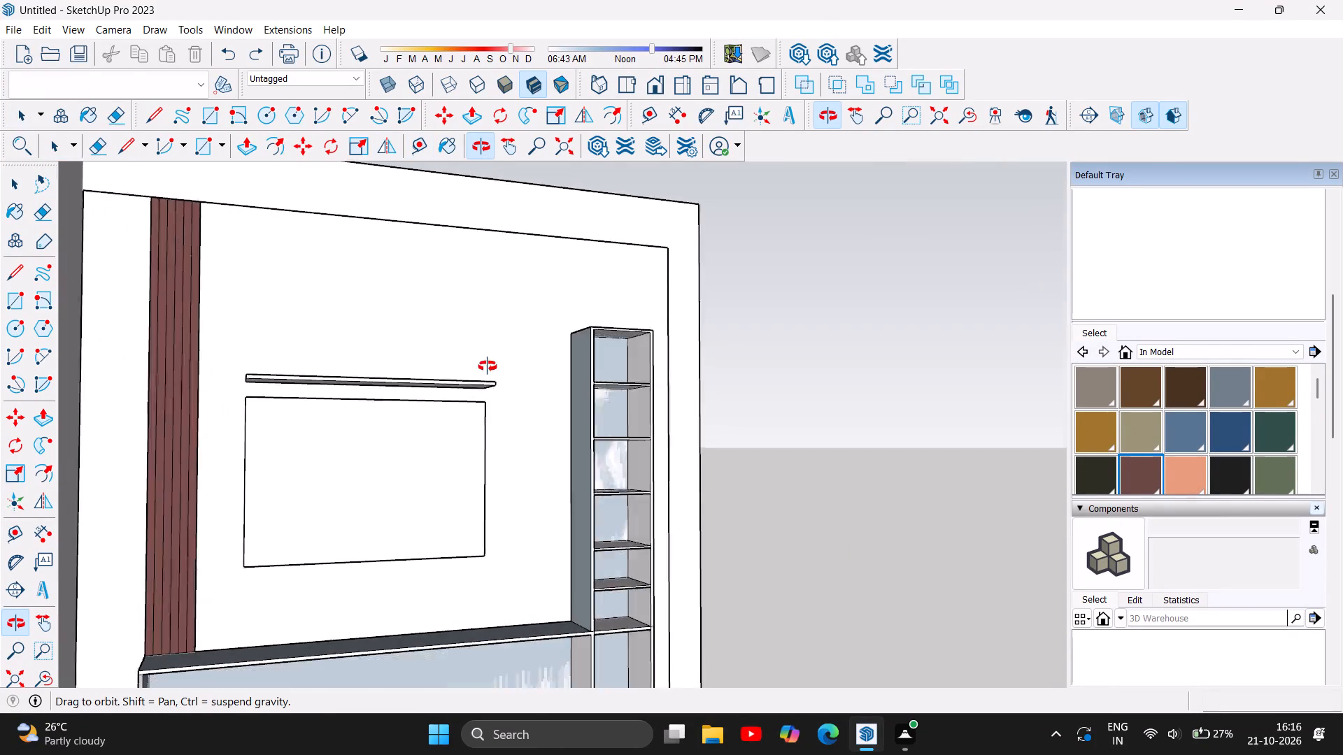
left_click_drag(488, 366, 410, 590)
scroll(446, 581, "down", 1)
left_click_drag(553, 329, 492, 396)
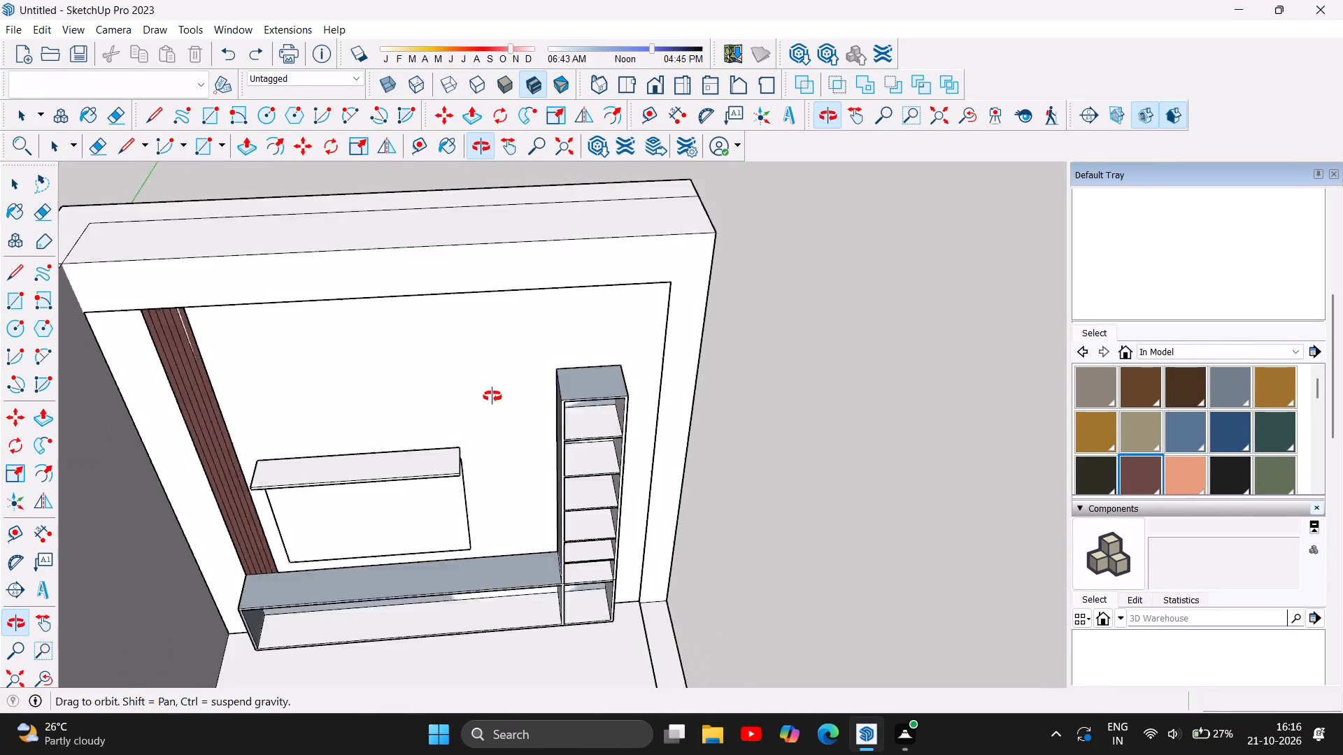
left_click_drag(492, 396, 29, 277)
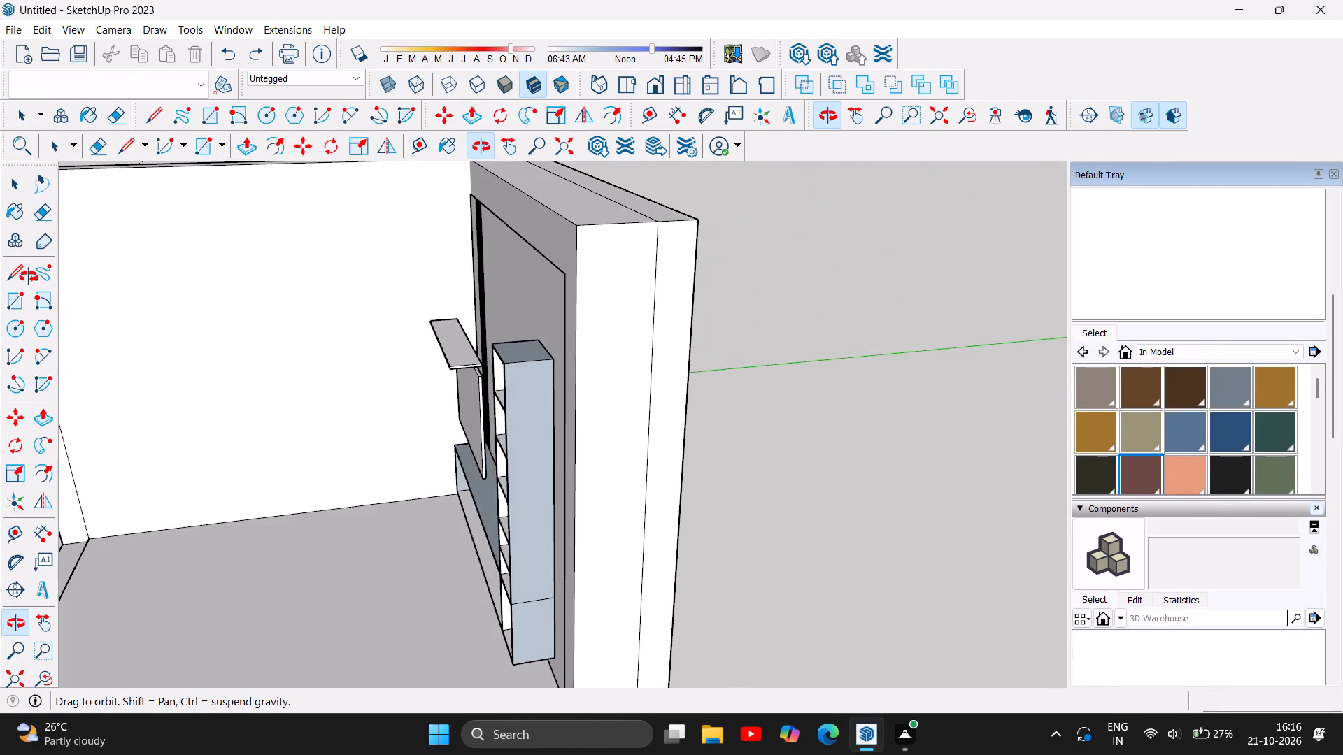
left_click_drag(29, 277, 560, 215)
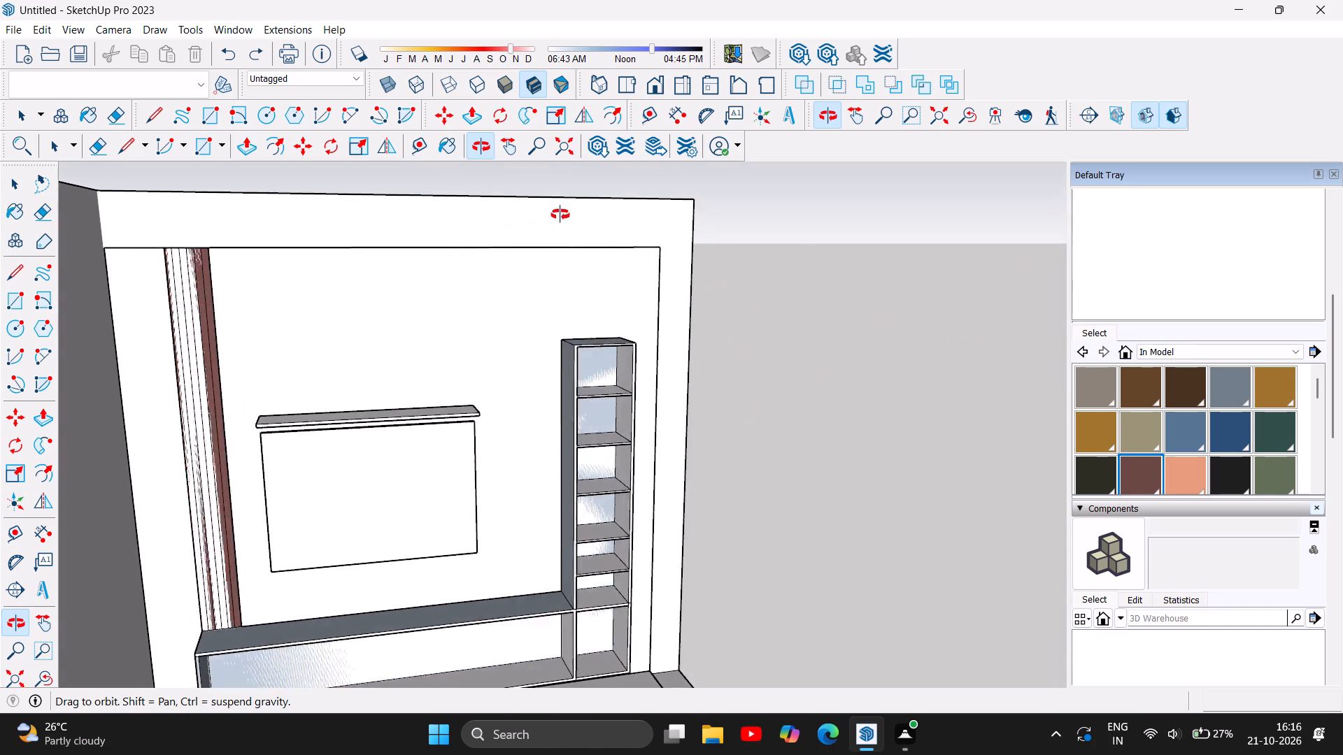
left_click_drag(560, 215, 225, 398)
left_click_drag(735, 410, 424, 371)
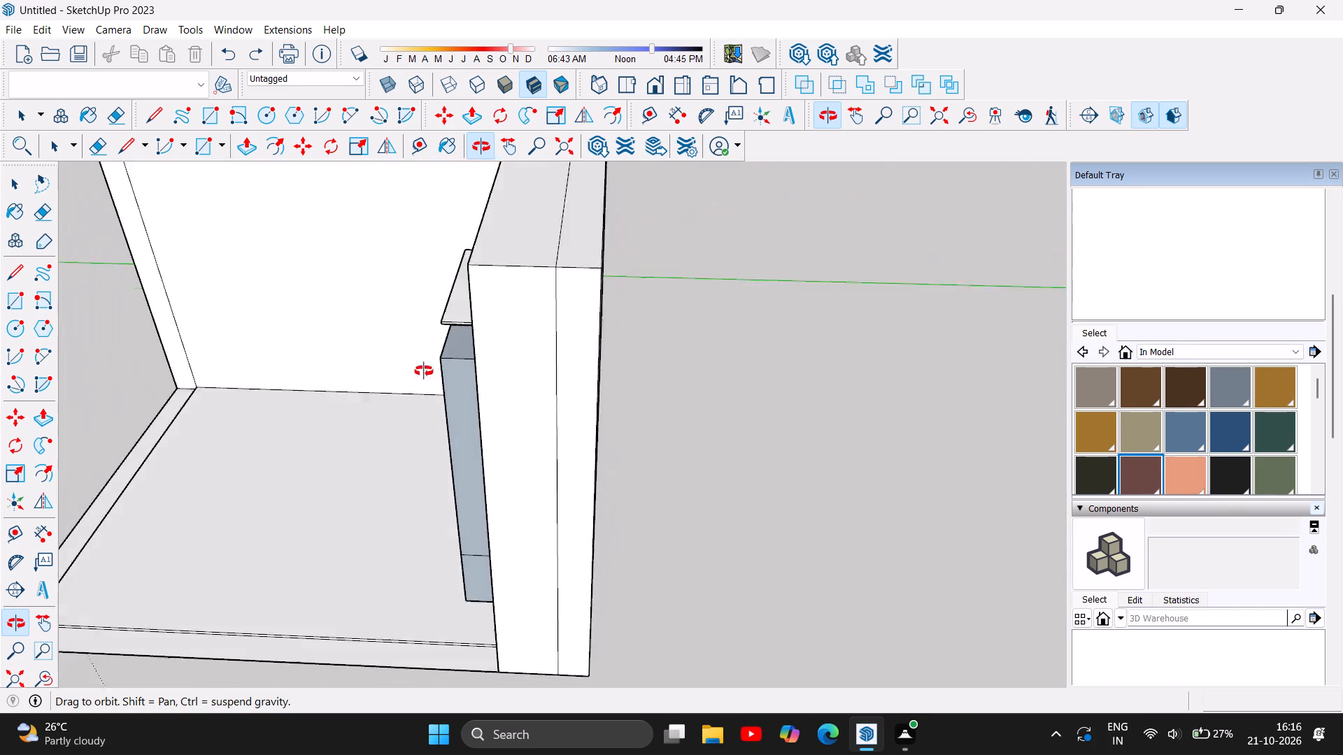
left_click_drag(424, 371, 455, 391)
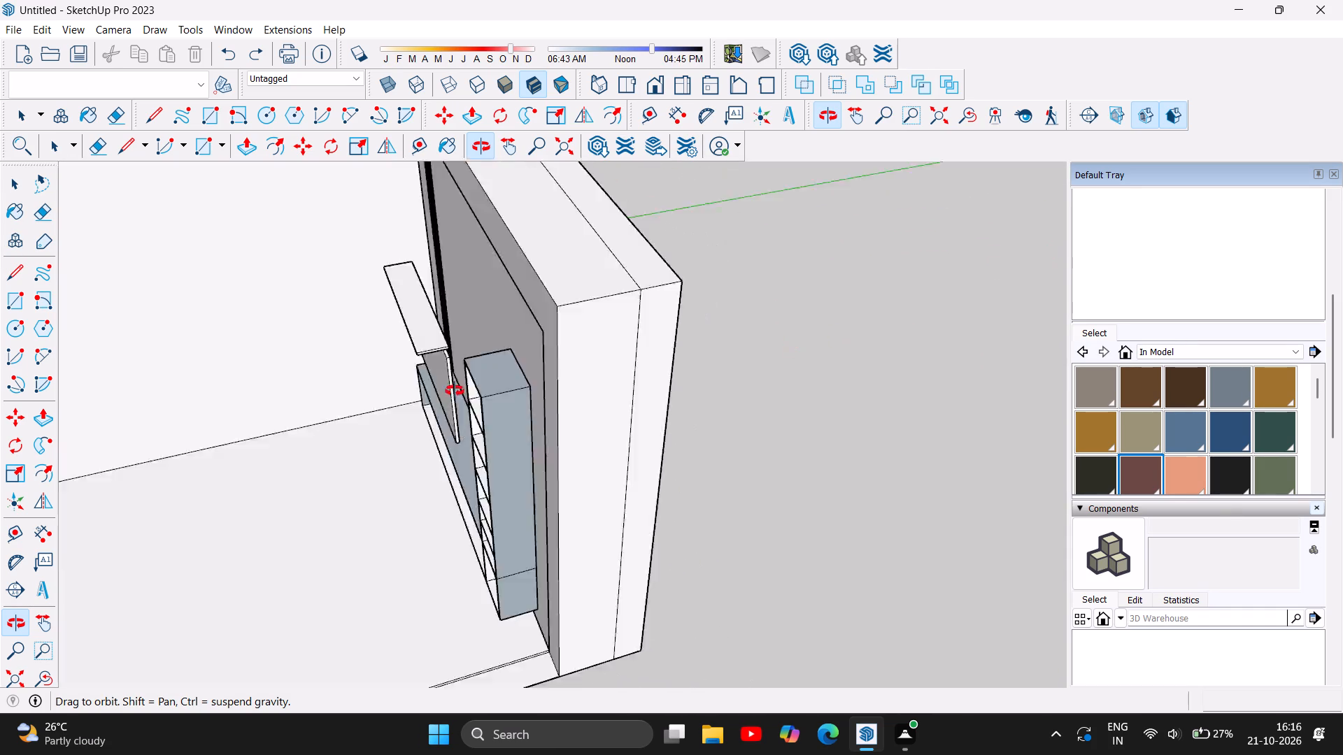
left_click_drag(455, 391, 519, 379)
scroll(489, 270, "up", 6)
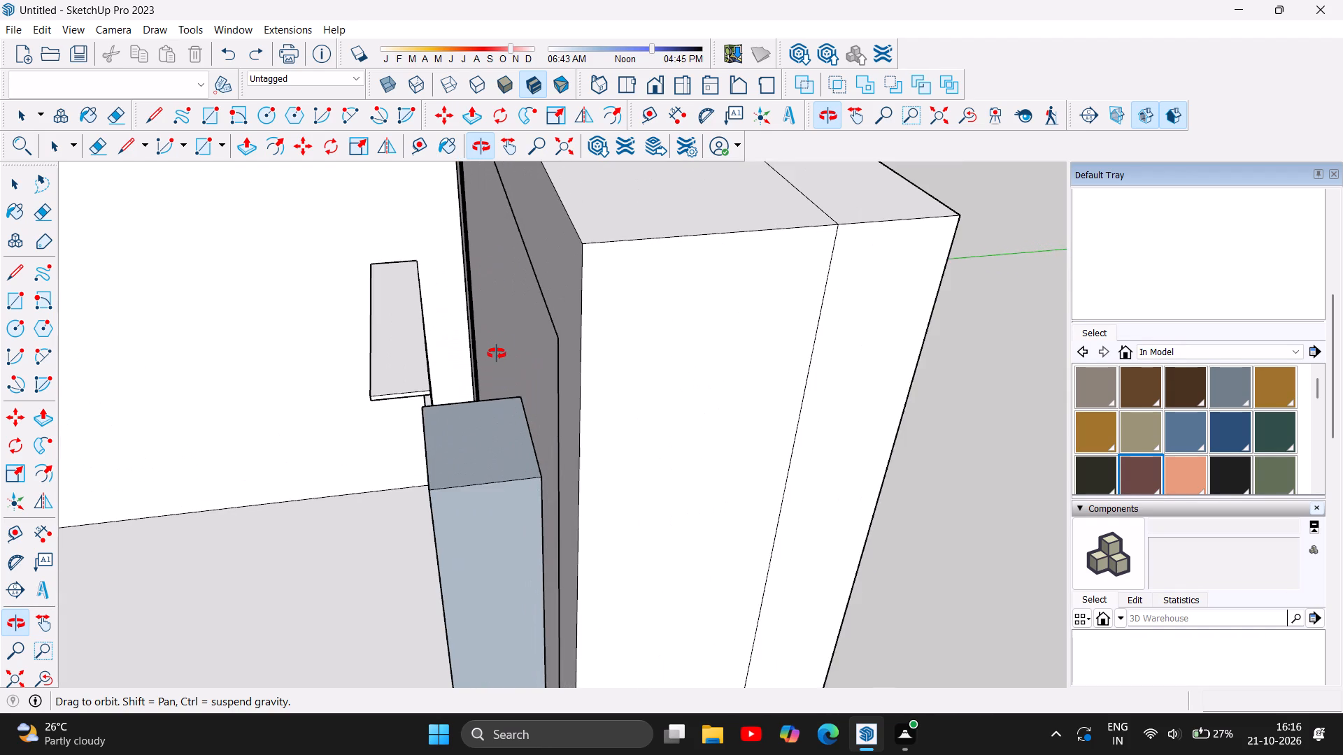
scroll(492, 358, "up", 4)
left_click_drag(491, 380, 499, 493)
left_click(499, 493)
Undo the recent TV wall edits, back through the strip painting, the strips themselves and the removal of the guide lines.
key("ctrl+z")
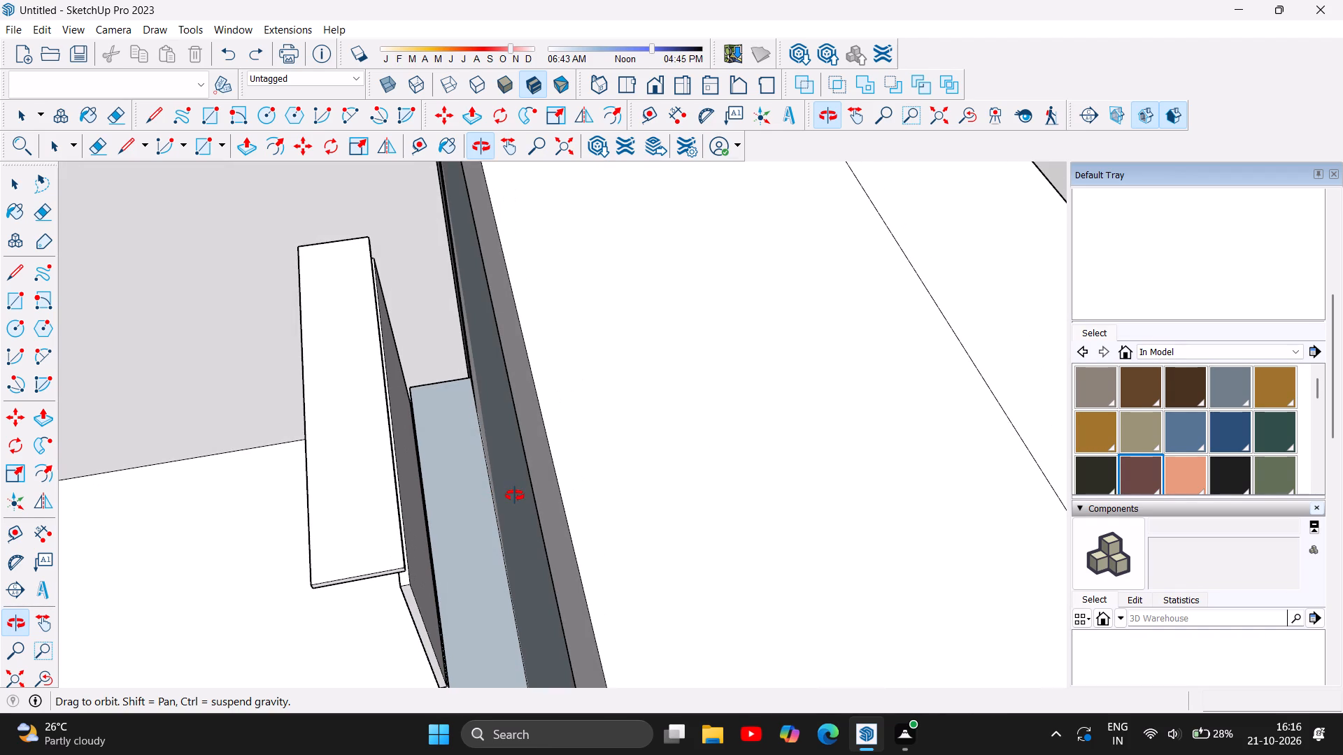
key("ctrl+z")
key("ctrl+z")
key("ctrl+z")
key("ctrl+z")
key("ctrl+z")
key("ctrl+z")
key("ctrl+z")
key("ctrl+z")
key("ctrl+z")
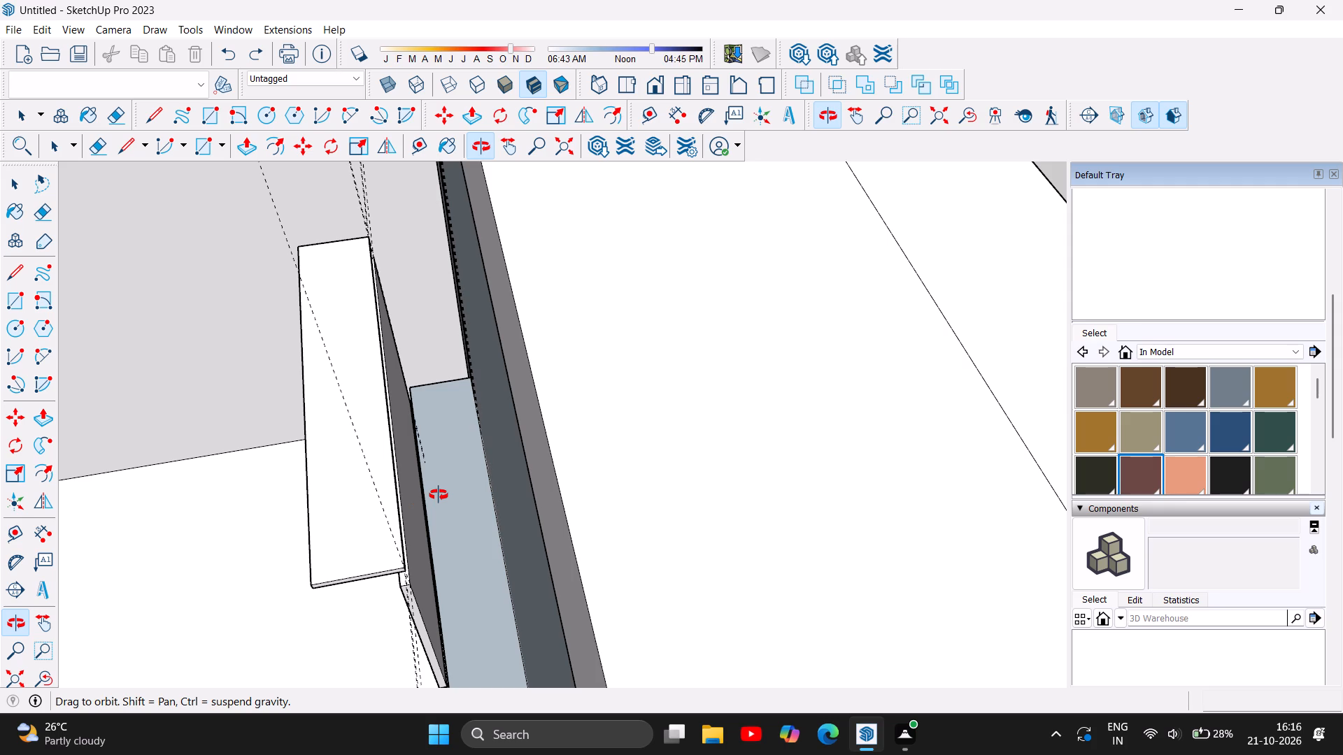
key("ctrl+z")
key("ctrl+z")
key("ctrl+z")
key("ctrl+z")
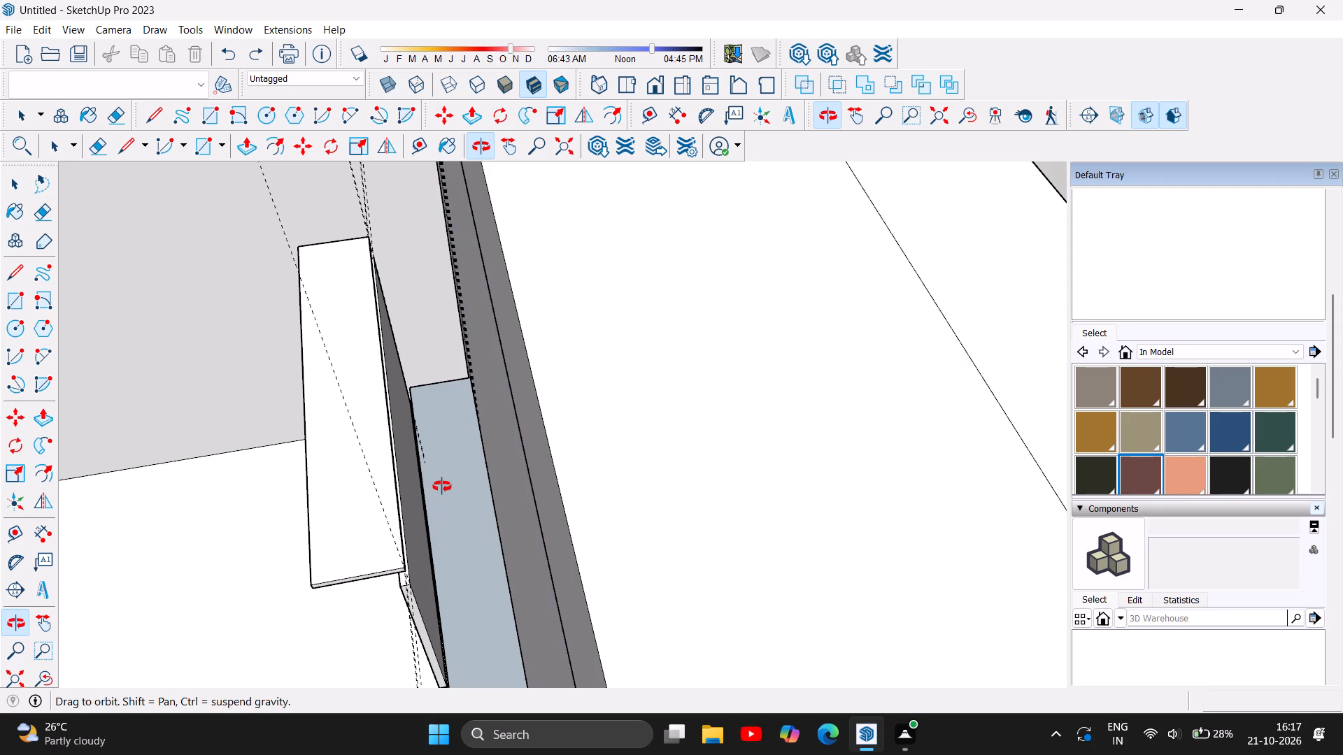
key("ctrl+z")
key("ctrl+z")
key("ctrl+z")
Examine the floating shelf, TV panel, shelving and guide lines against the wall from the side and front.
left_click_drag(412, 493, 432, 487, "ctrl")
left_click_drag(432, 487, 599, 421, "ctrl")
left_click_drag(360, 442, 371, 483, "ctrl")
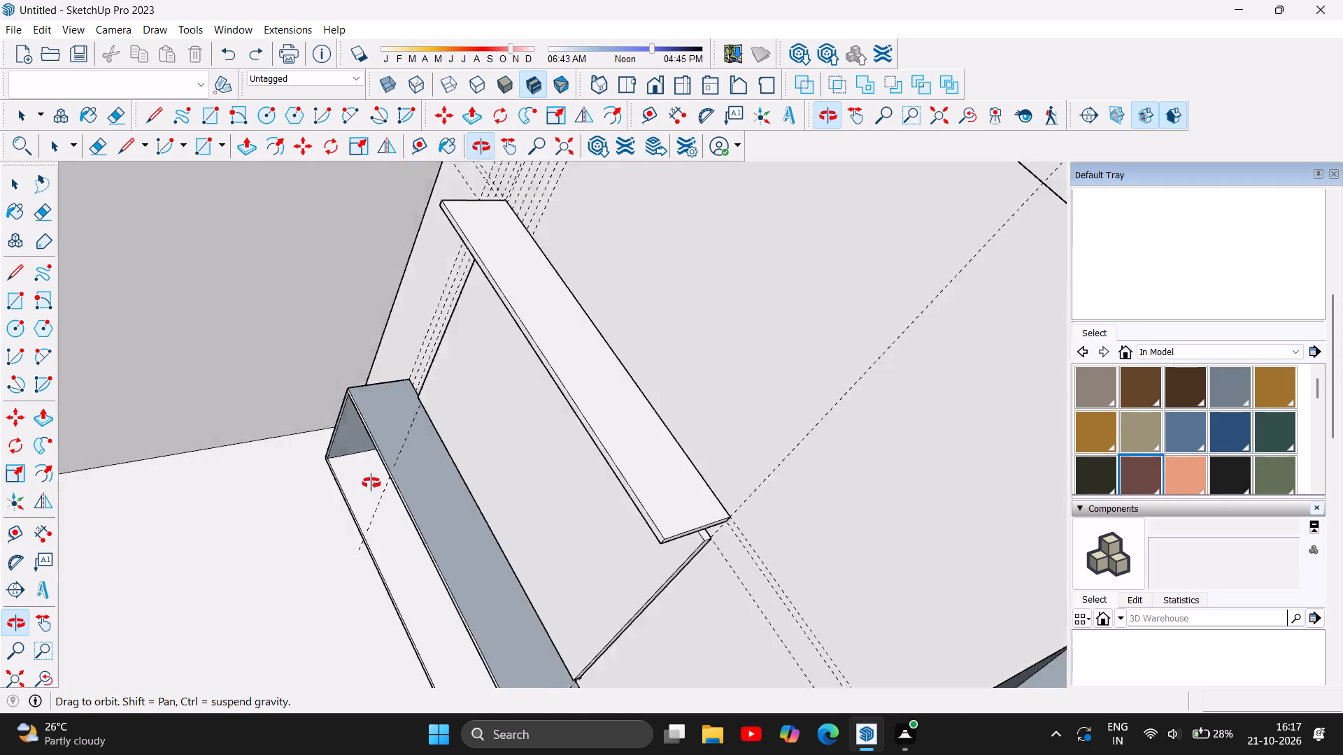
left_click_drag(371, 483, 227, 478, "ctrl")
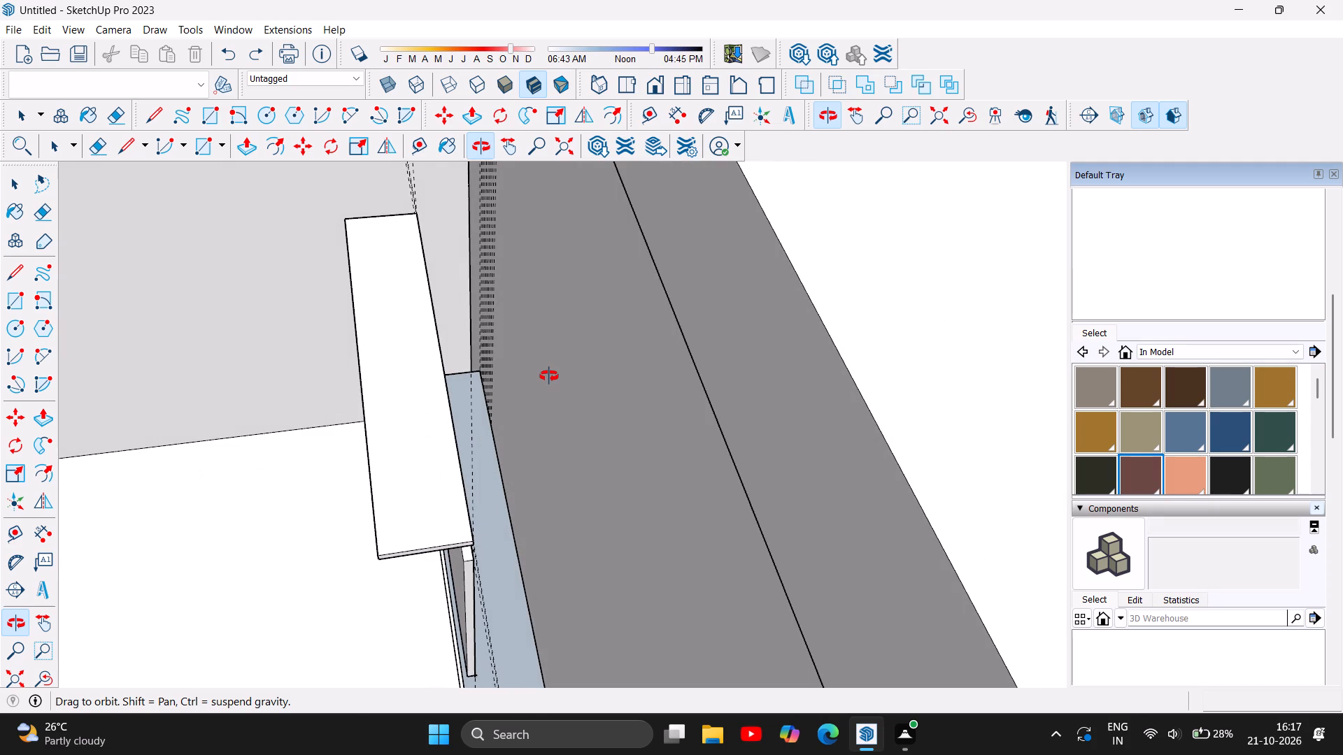
scroll(549, 376, "down", 4, "ctrl")
left_click_drag(564, 493, 548, 422, "ctrl")
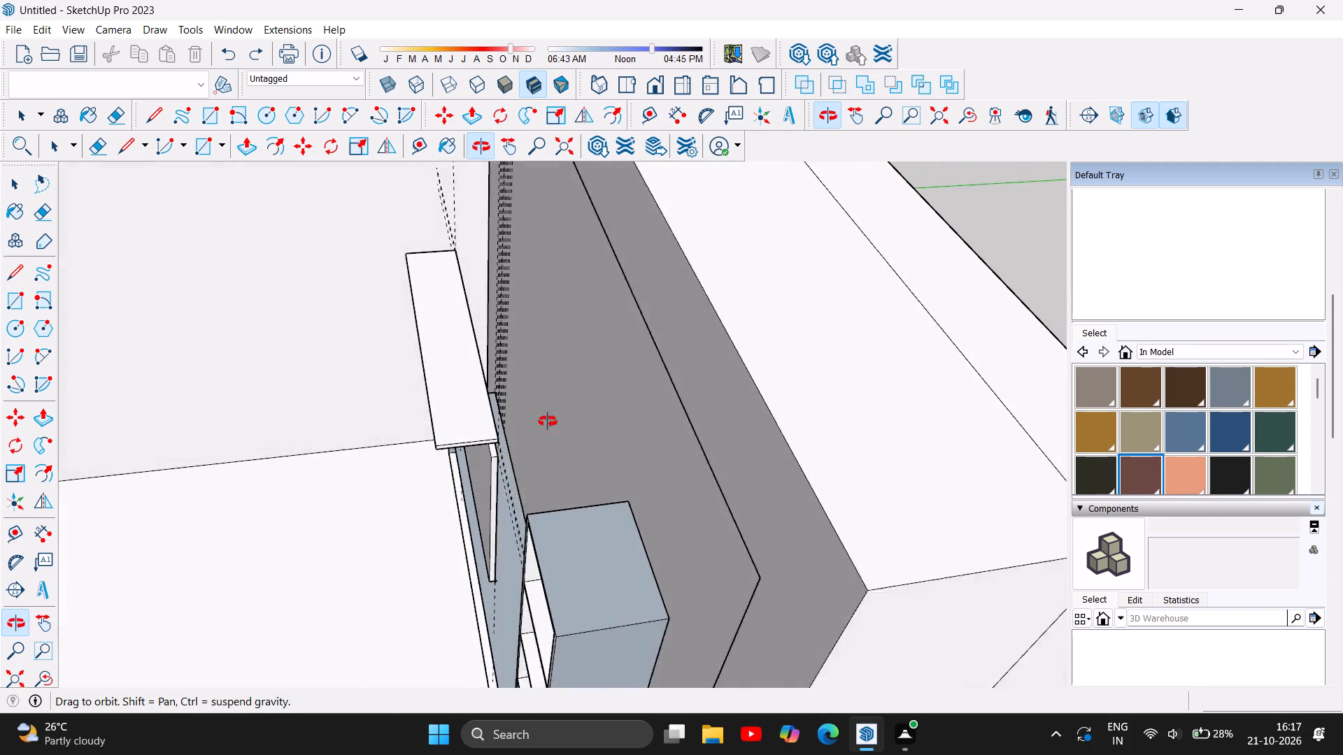
left_click_drag(548, 422, 538, 419, "ctrl")
scroll(494, 449, "up", 3, "ctrl")
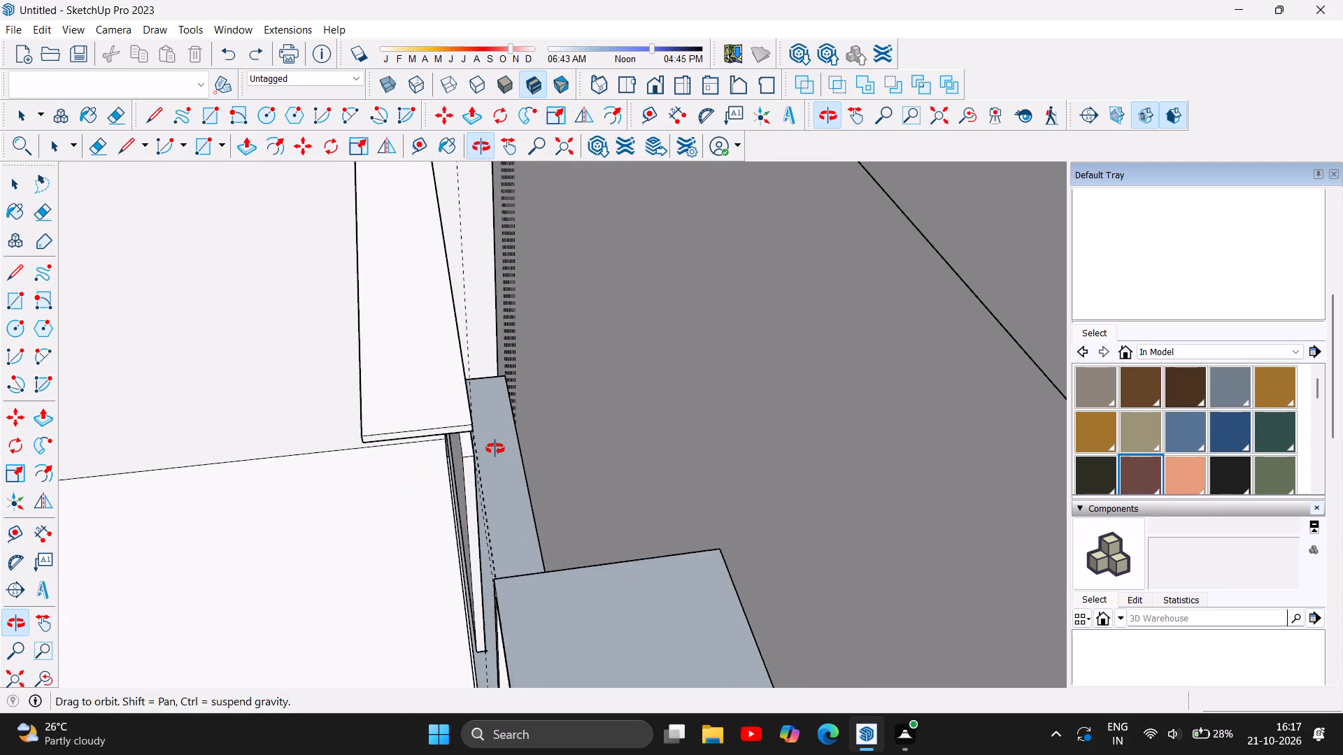
scroll(495, 449, "up", 2, "ctrl")
scroll(418, 506, "down", 4, "ctrl")
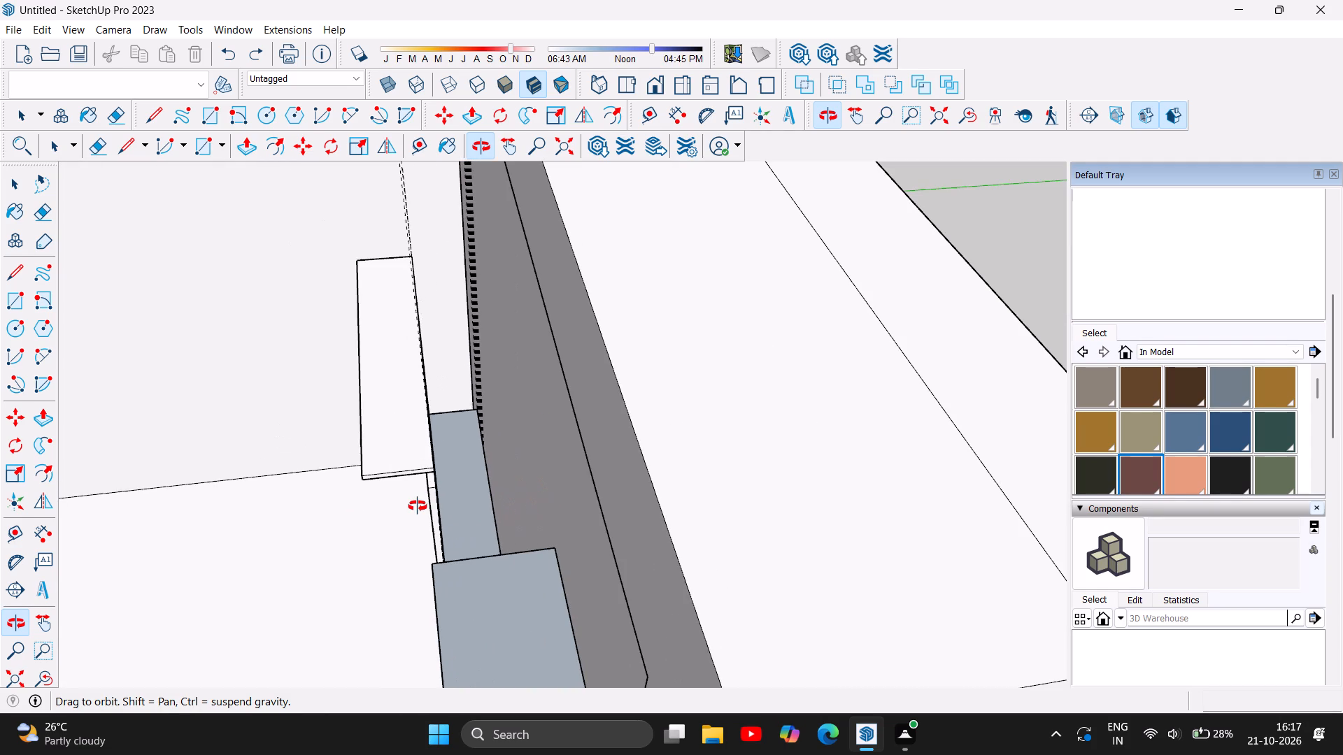
left_click_drag(525, 395, 843, 383)
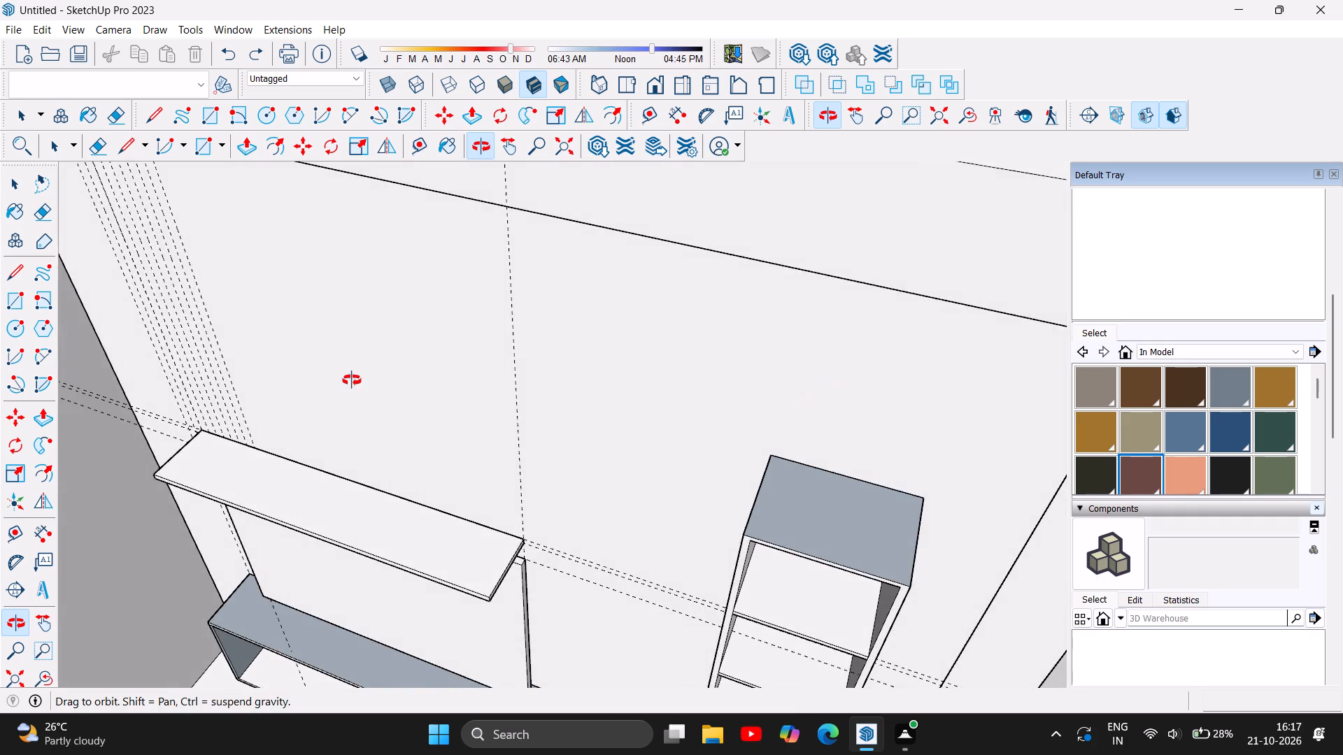
left_click_drag(351, 377, 585, 292)
scroll(304, 296, "down", 9)
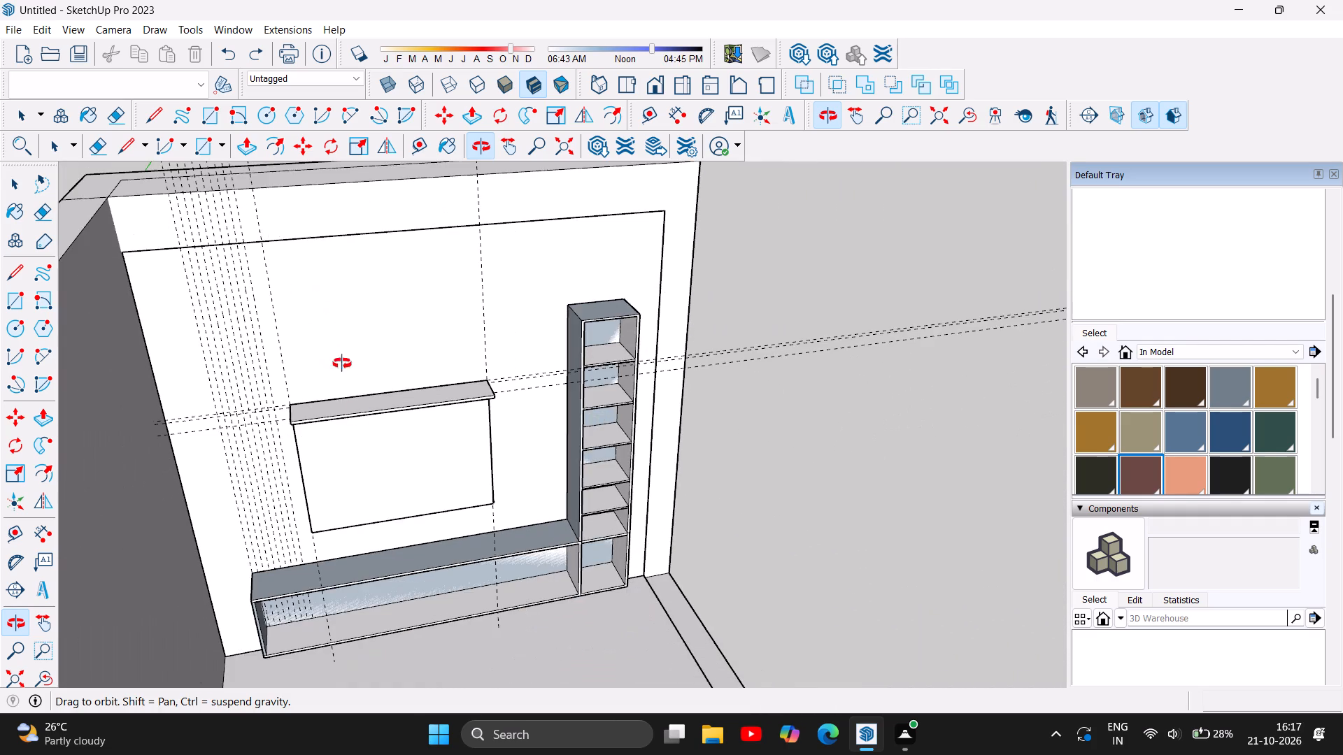
left_click_drag(332, 489, 280, 307)
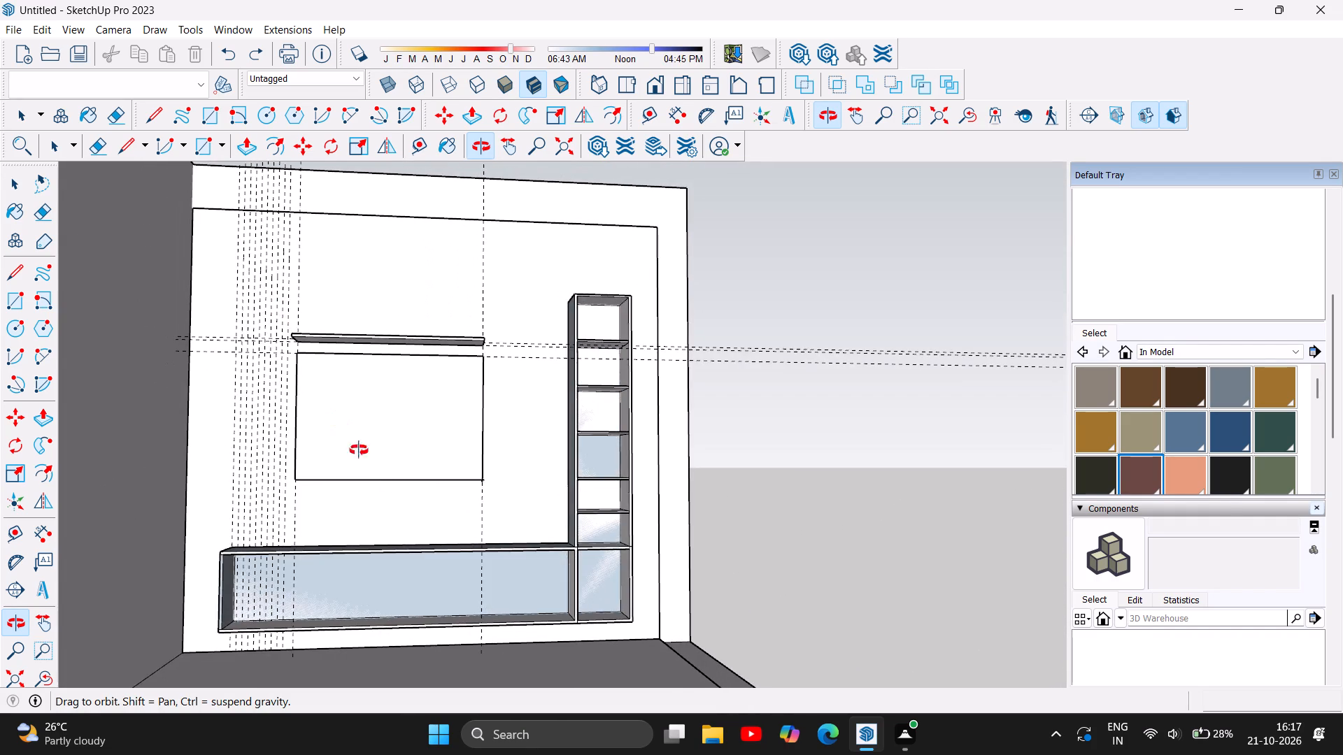
scroll(397, 492, "up", 4)
scroll(283, 357, "down", 4)
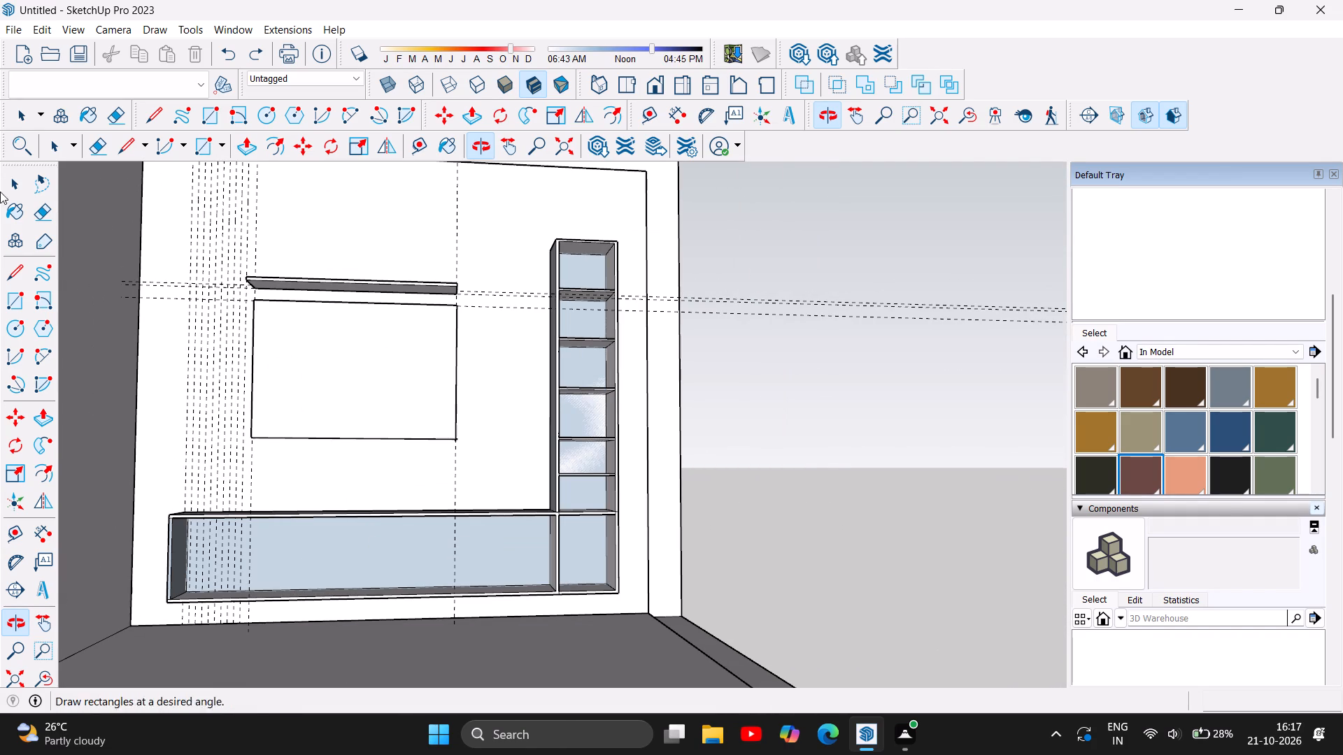
Delete the back faces of the low TV cabinet's long compartment and its end compartment beneath the tall shelving.
left_click(15, 192)
left_click(411, 562)
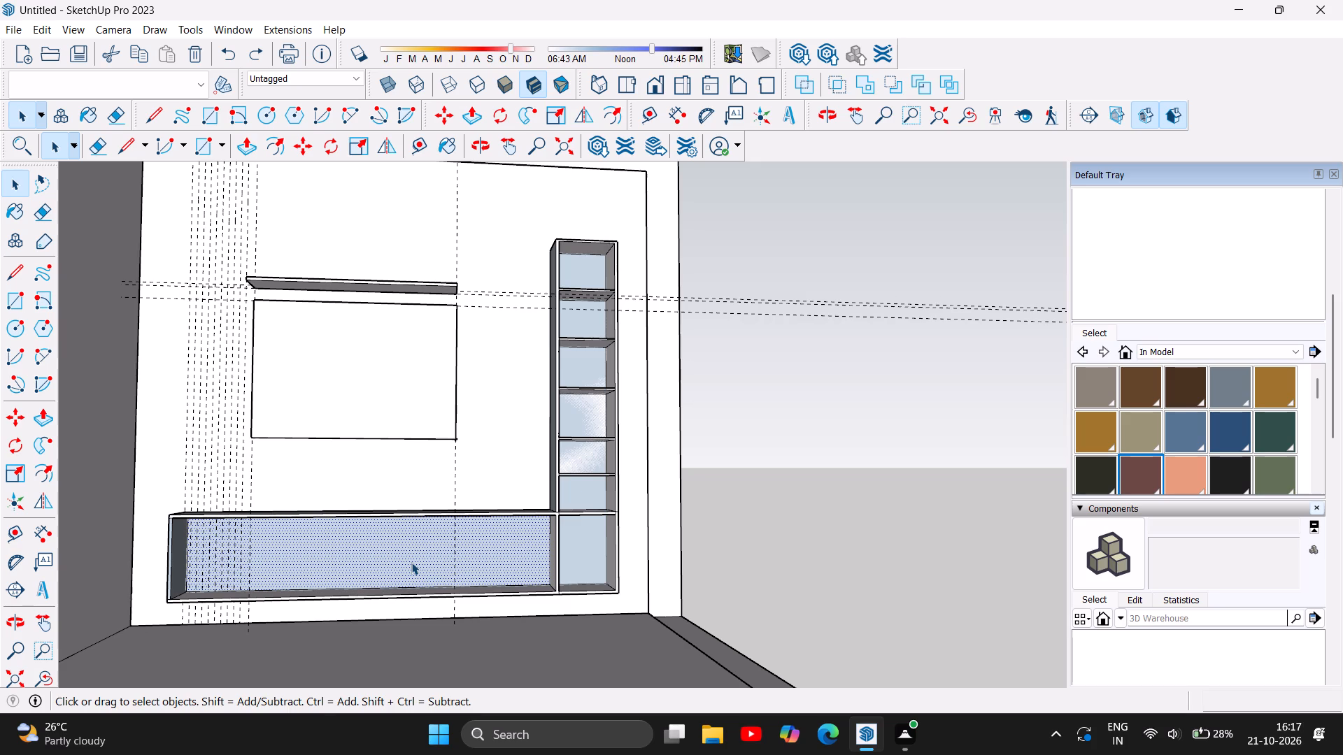
key("Delete")
left_click(577, 556)
key("Delete")
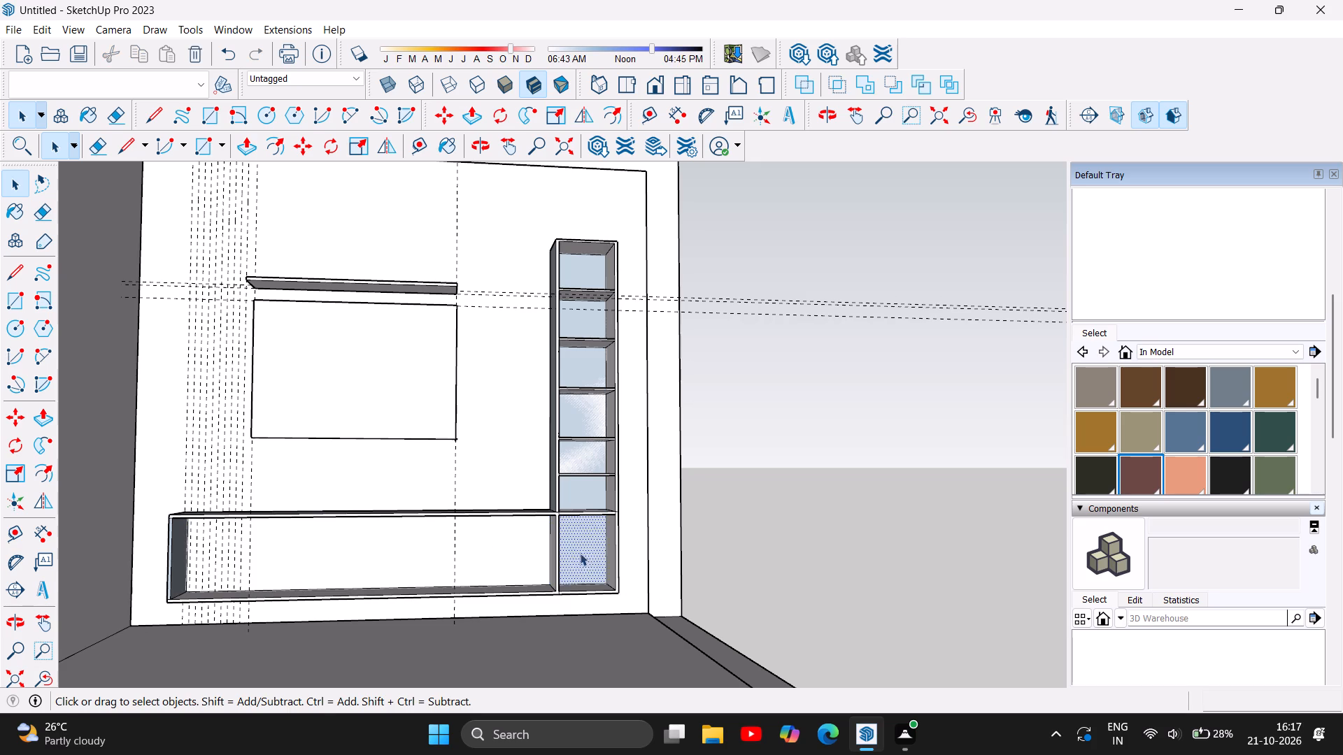
Delete the back faces of the six upper compartments in the tall shelving unit.
left_click(590, 482)
key("Delete")
left_click(588, 463)
key("Delete")
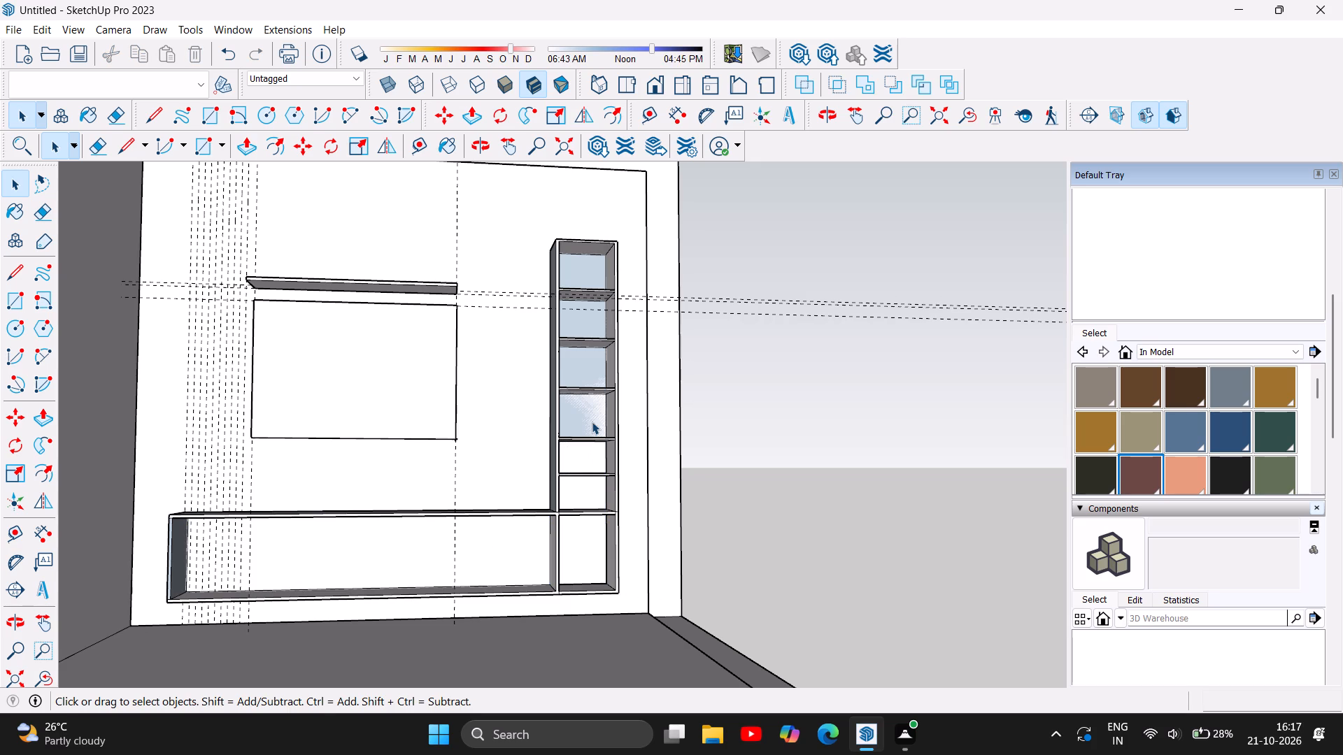
left_click(592, 422)
key("Delete")
left_click(578, 363)
key("Delete")
left_click(583, 323)
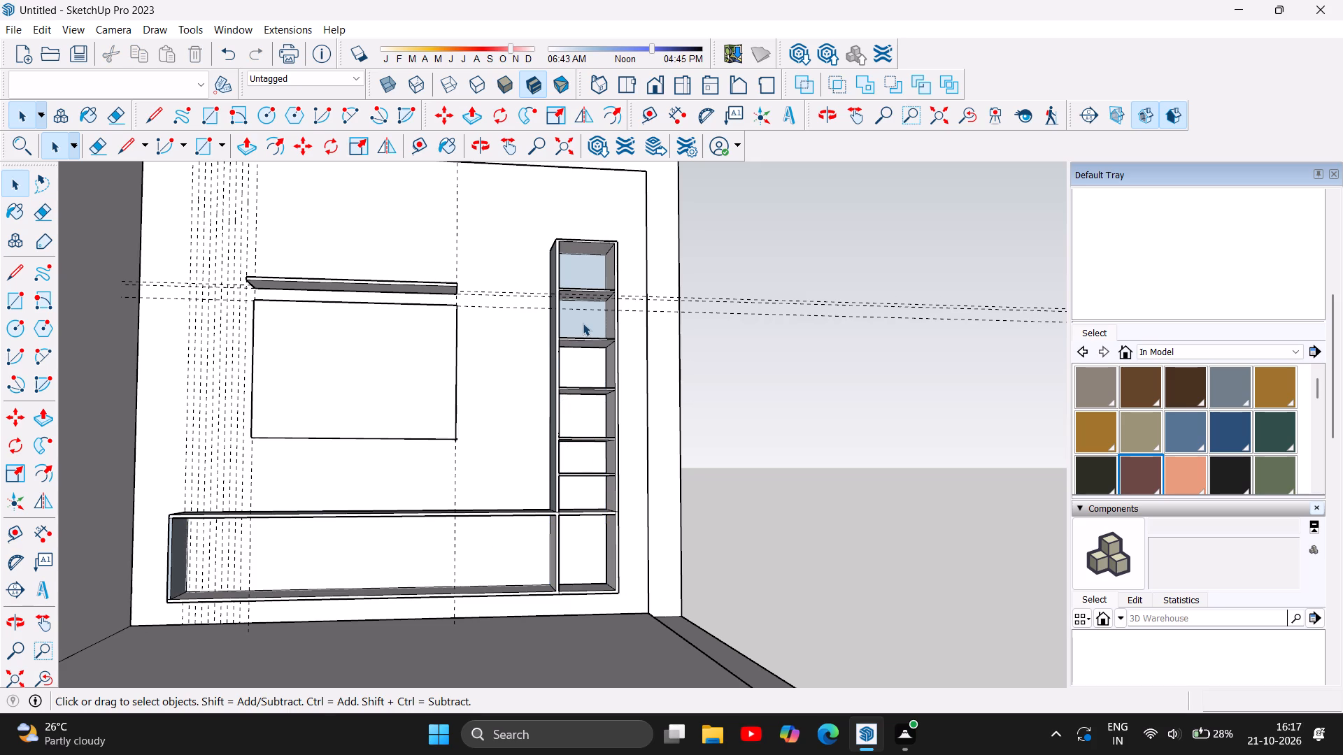
key("Delete")
left_click(592, 275)
key("Delete")
Draw a vertical line 7' 7 1/2" long from the low cabinet's rear top corner to the wall panel's top edge, along the first strip guide.
scroll(530, 523, "down", 3)
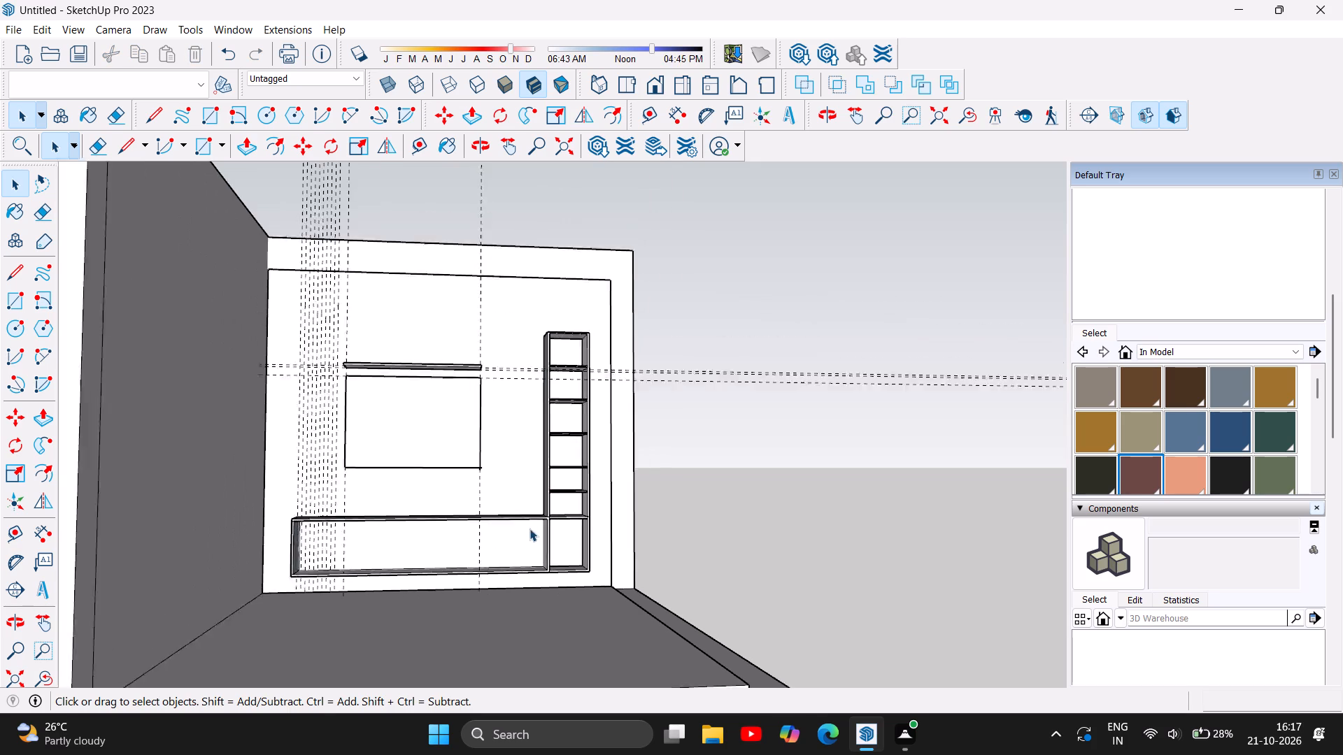
scroll(530, 528, "down", 2)
scroll(314, 326, "up", 4)
scroll(327, 618, "up", 5)
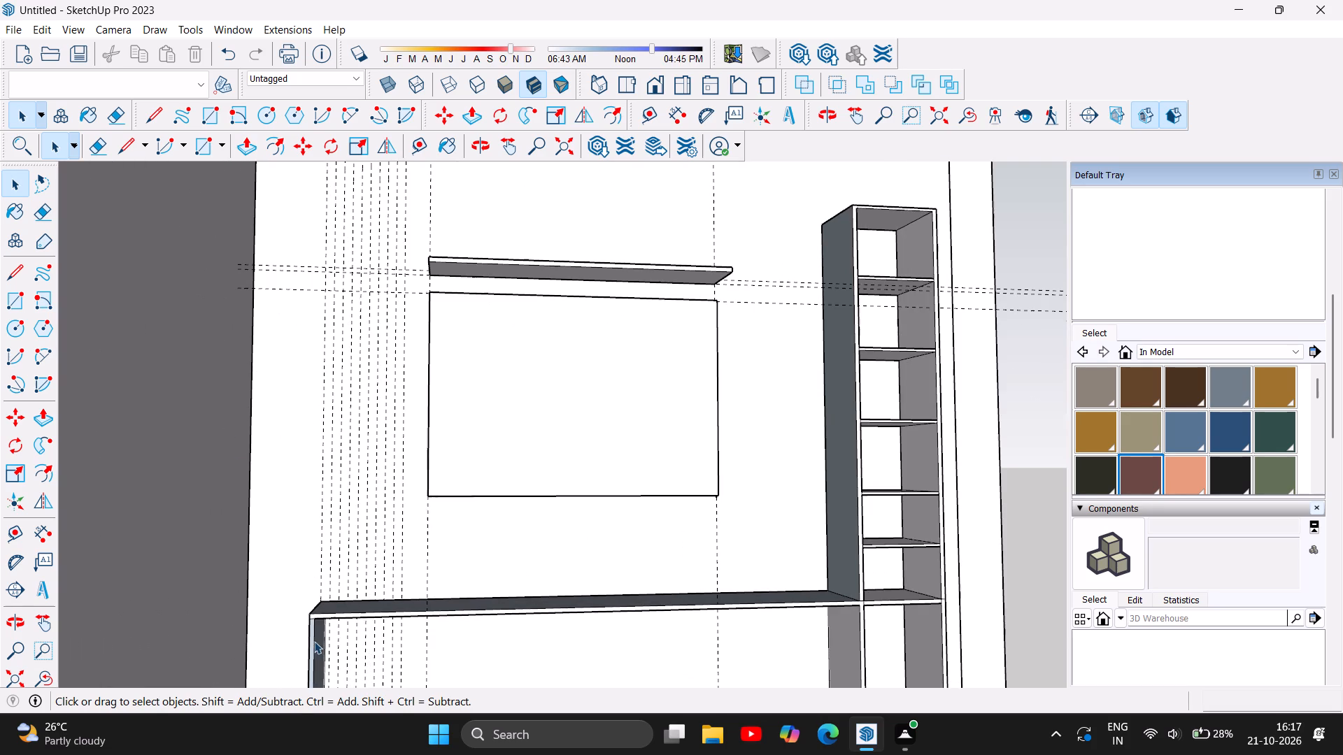
left_click(19, 271)
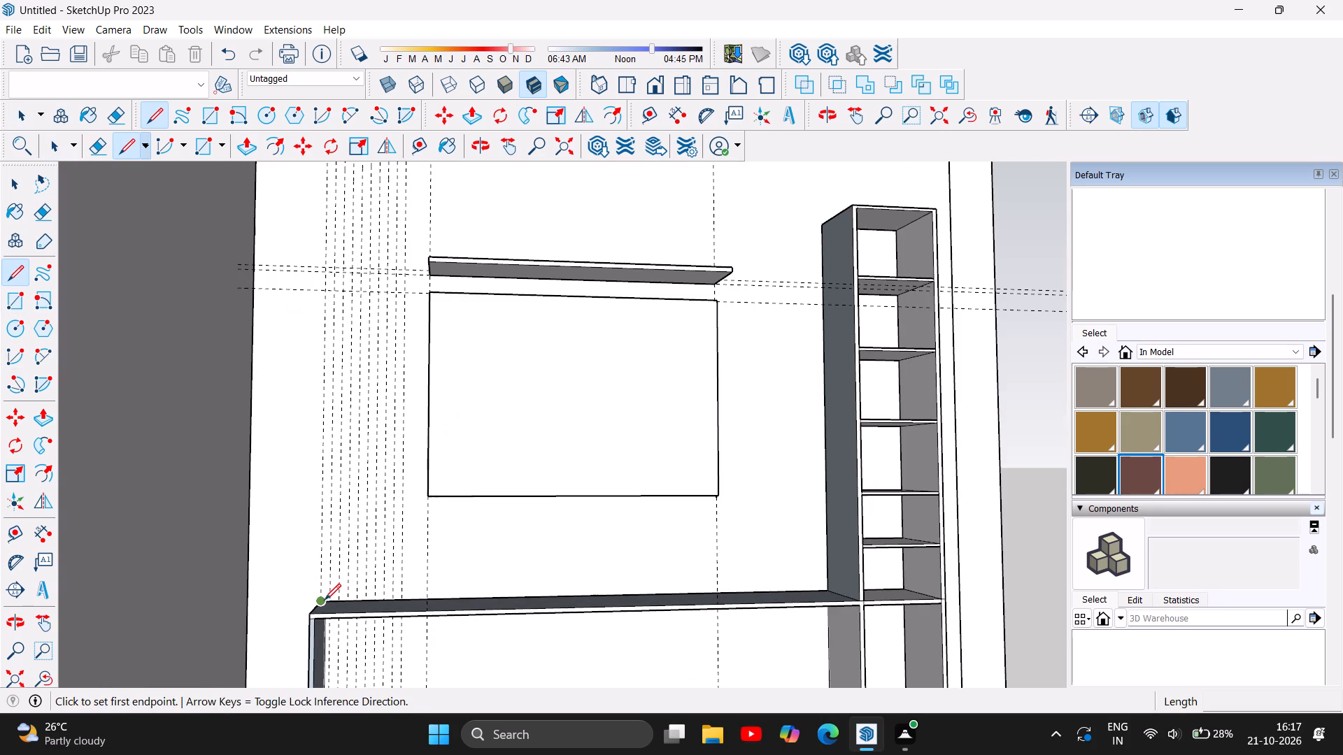
left_click(323, 601)
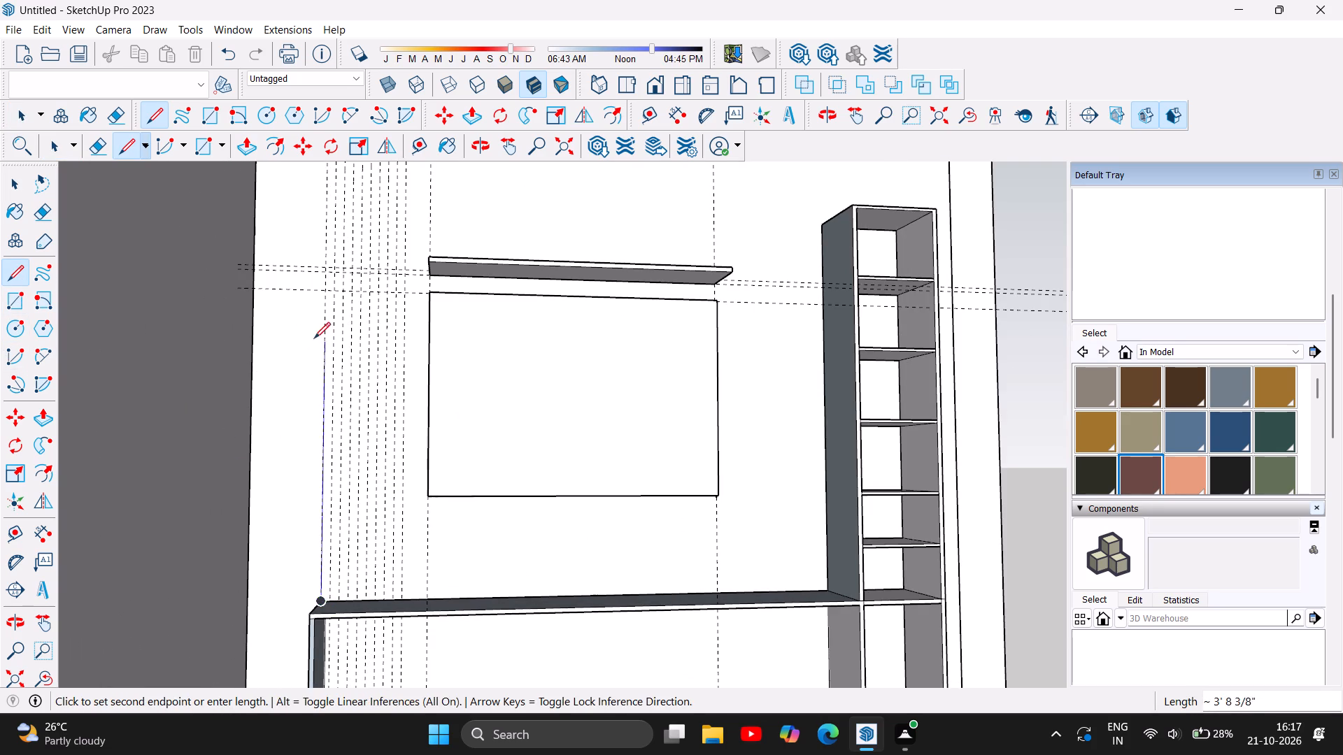
scroll(322, 361, "down", 5)
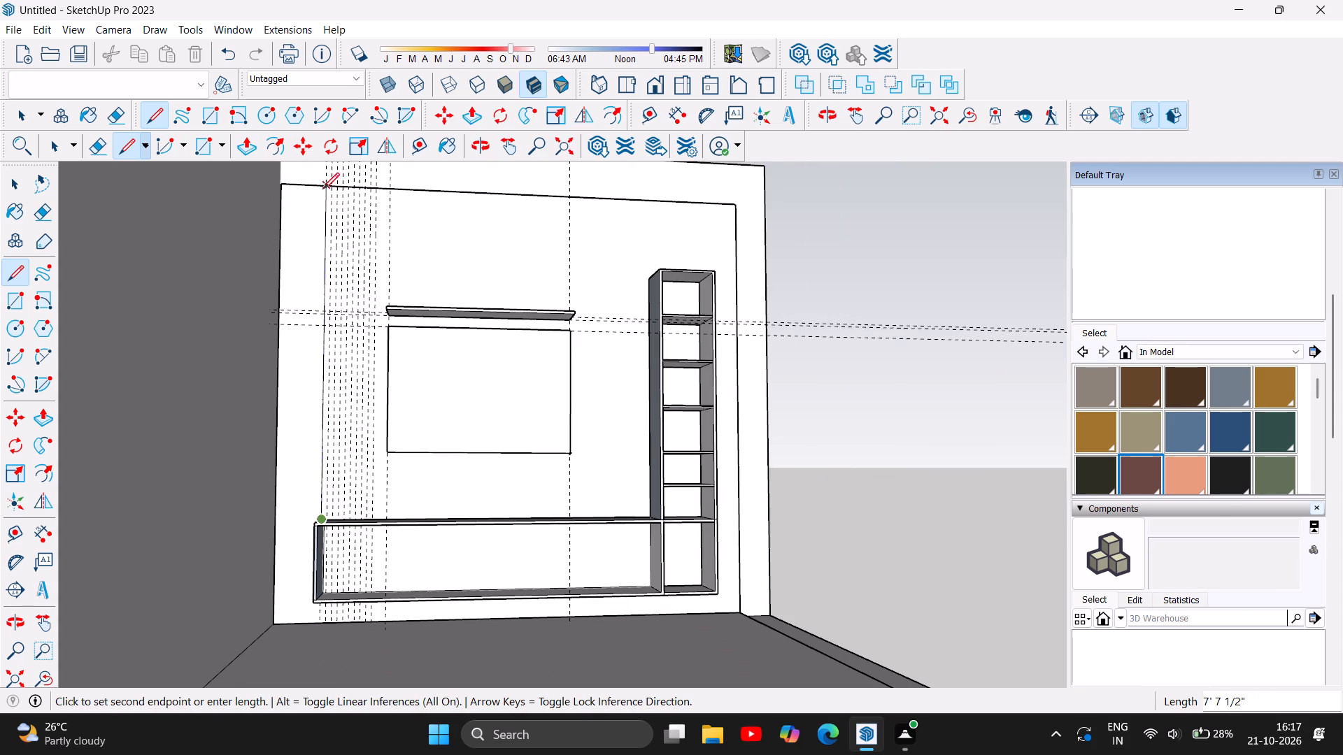
left_click(324, 184)
scroll(330, 185, "up", 8)
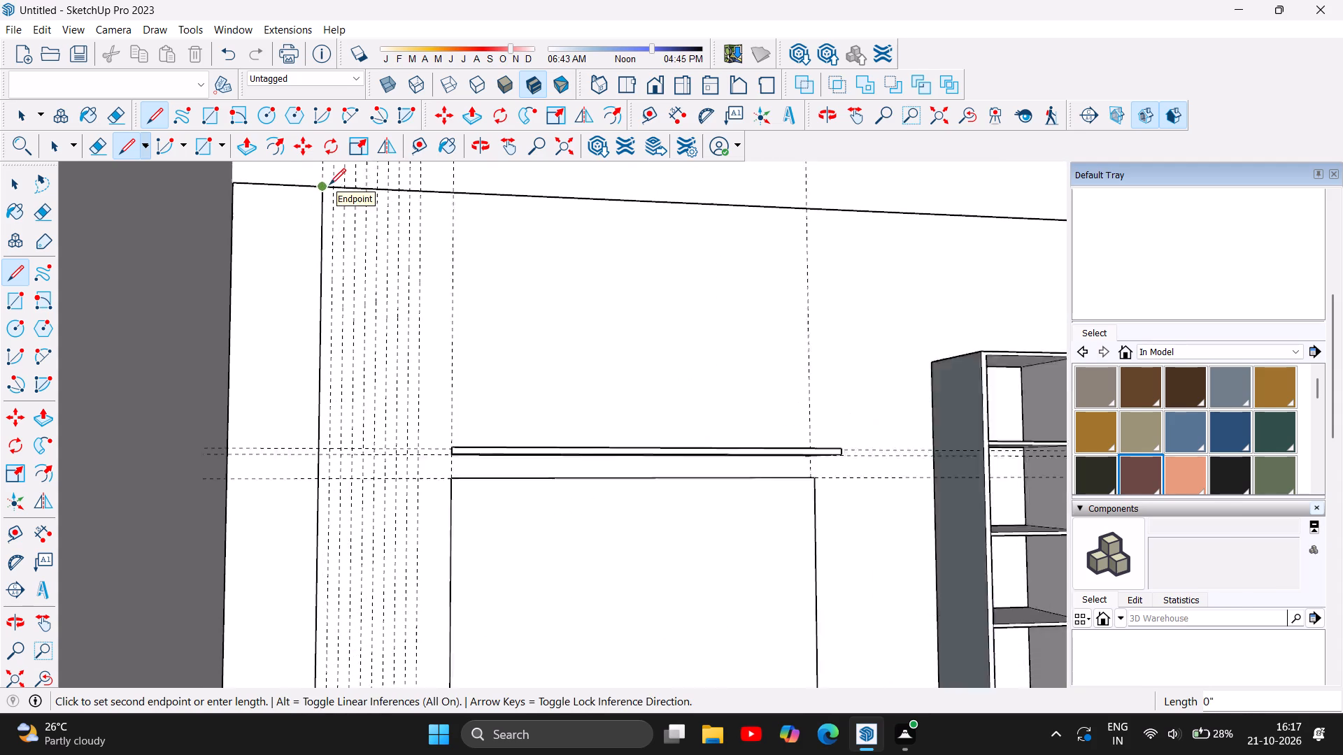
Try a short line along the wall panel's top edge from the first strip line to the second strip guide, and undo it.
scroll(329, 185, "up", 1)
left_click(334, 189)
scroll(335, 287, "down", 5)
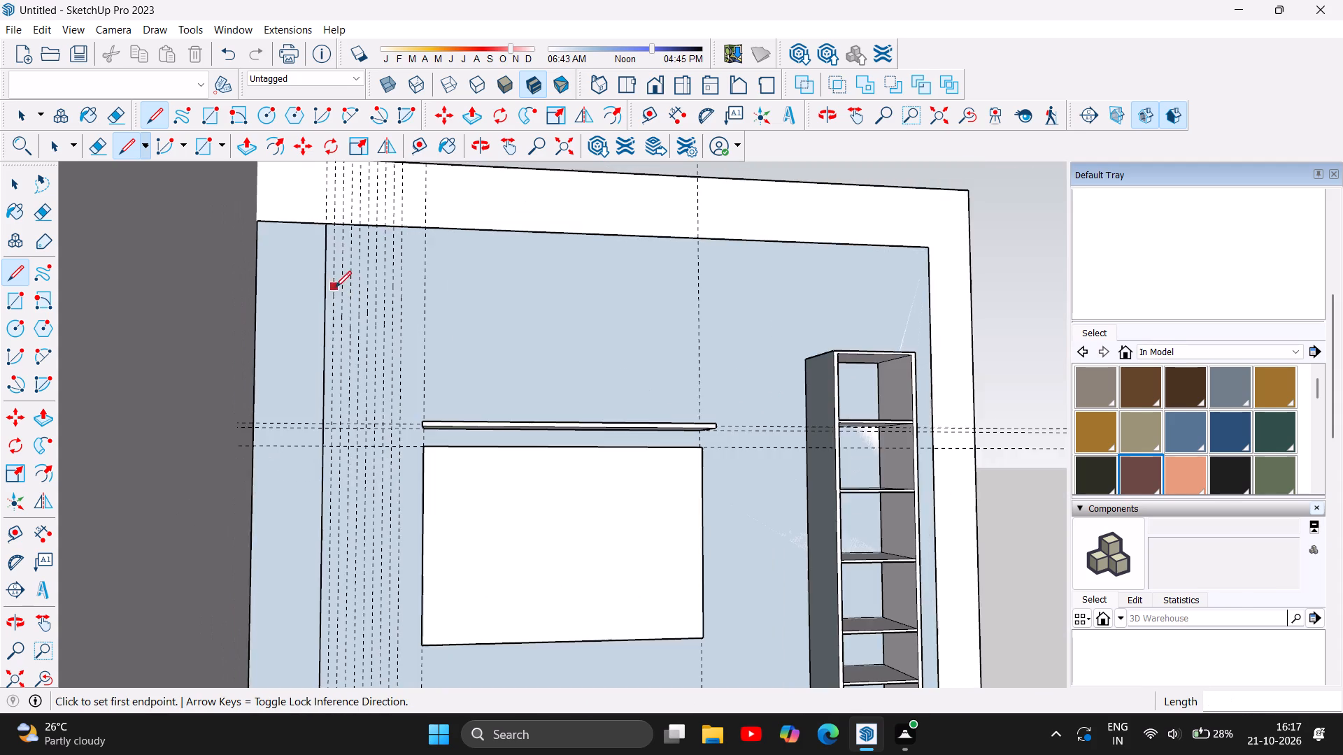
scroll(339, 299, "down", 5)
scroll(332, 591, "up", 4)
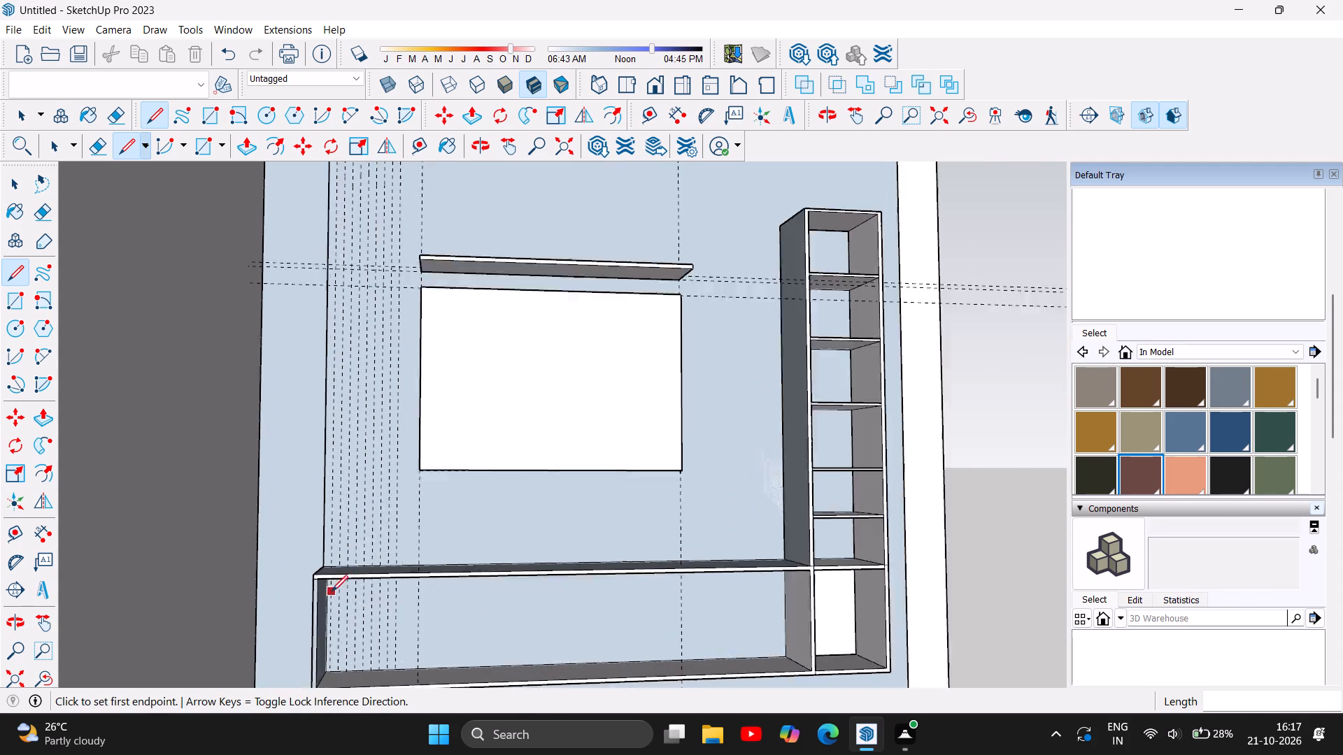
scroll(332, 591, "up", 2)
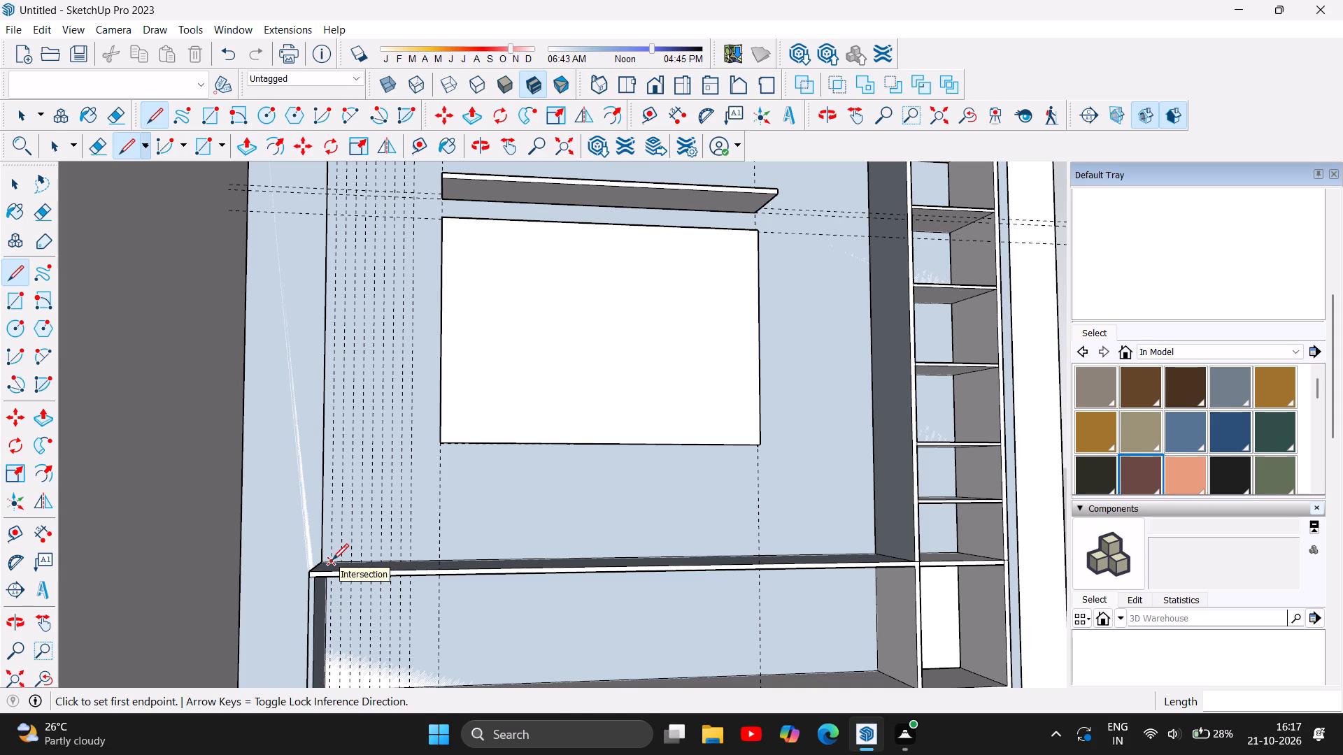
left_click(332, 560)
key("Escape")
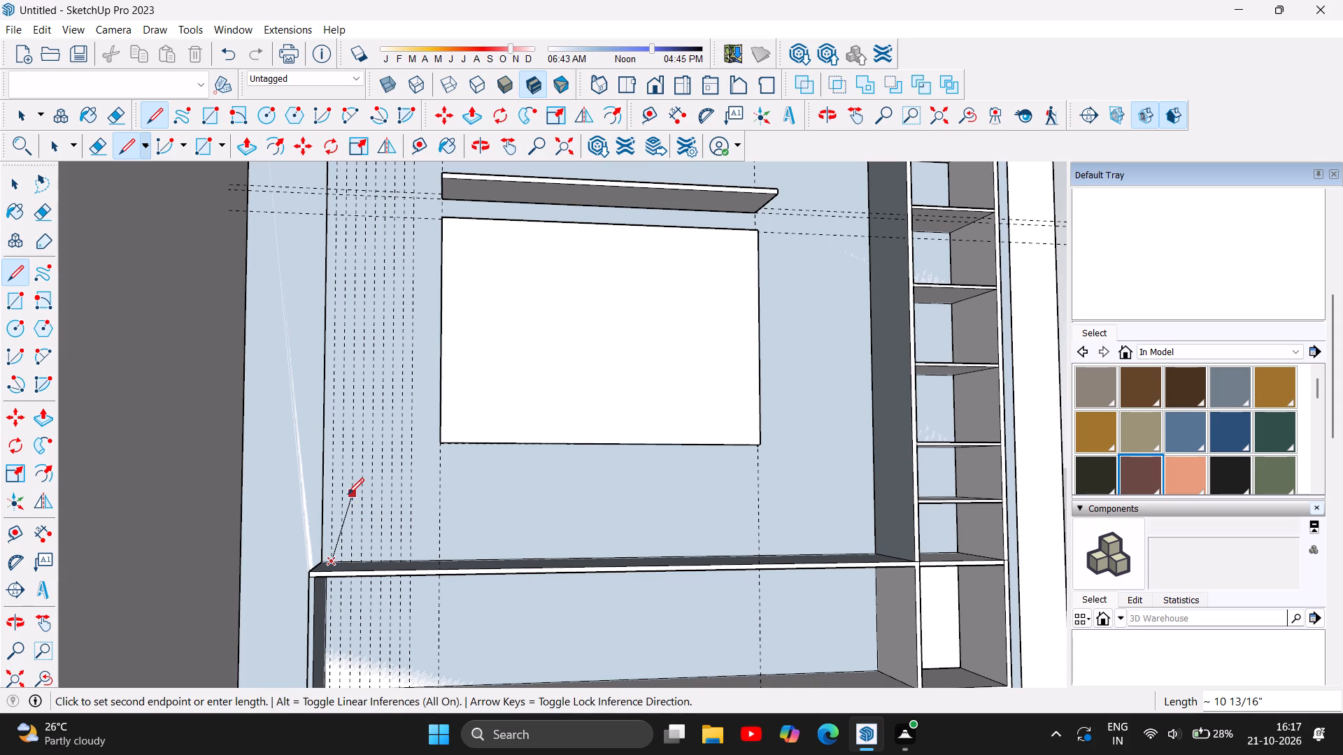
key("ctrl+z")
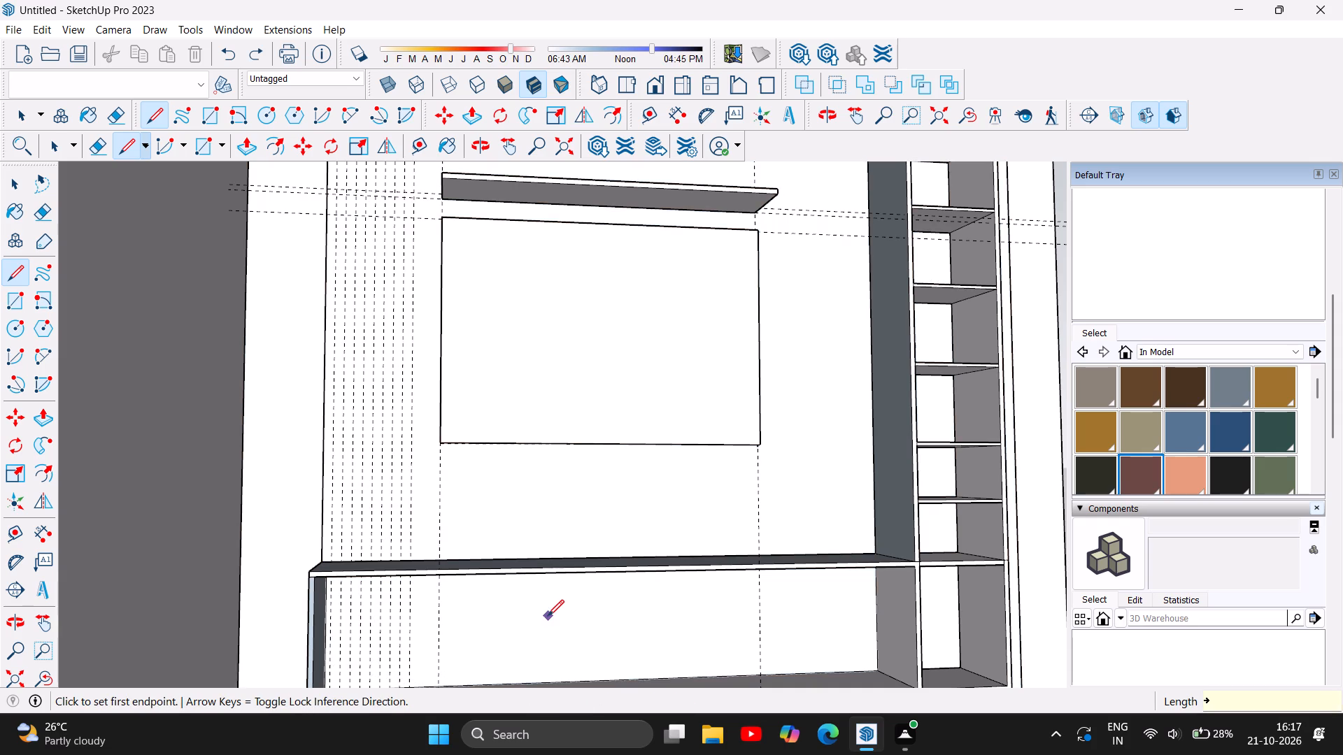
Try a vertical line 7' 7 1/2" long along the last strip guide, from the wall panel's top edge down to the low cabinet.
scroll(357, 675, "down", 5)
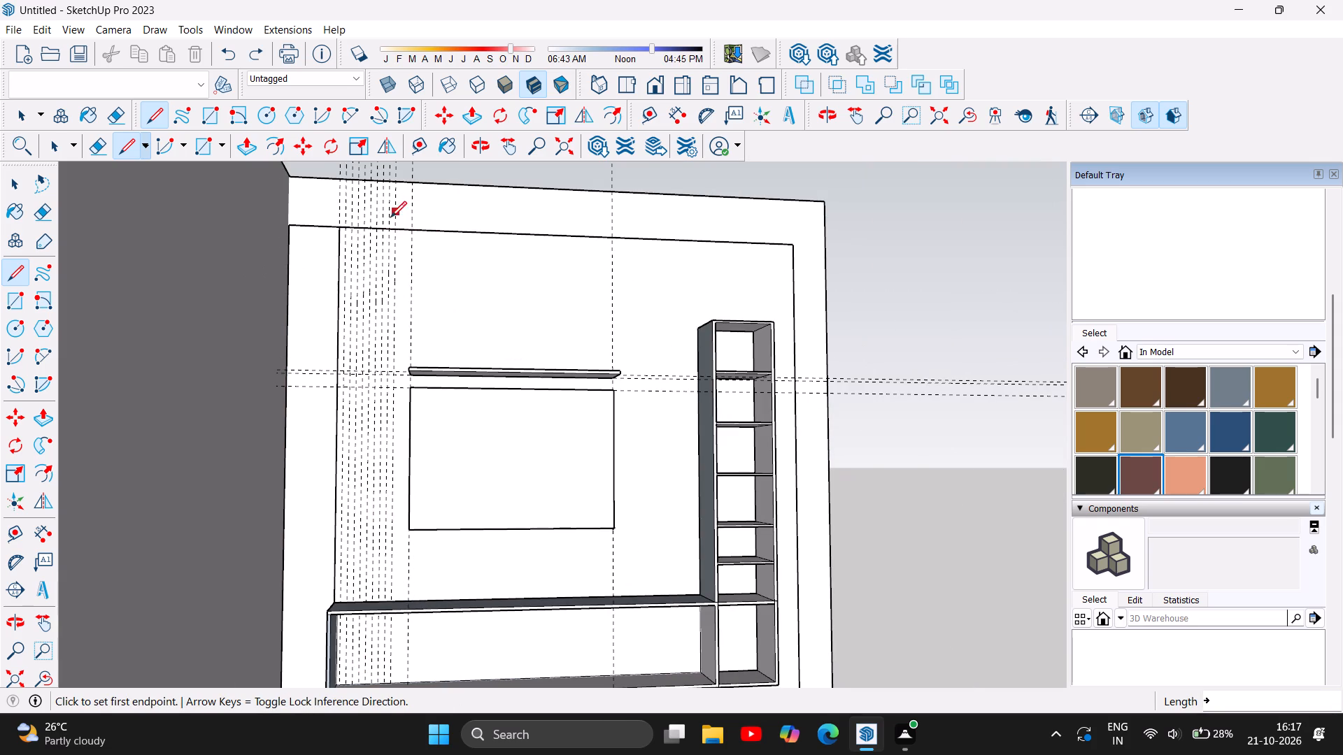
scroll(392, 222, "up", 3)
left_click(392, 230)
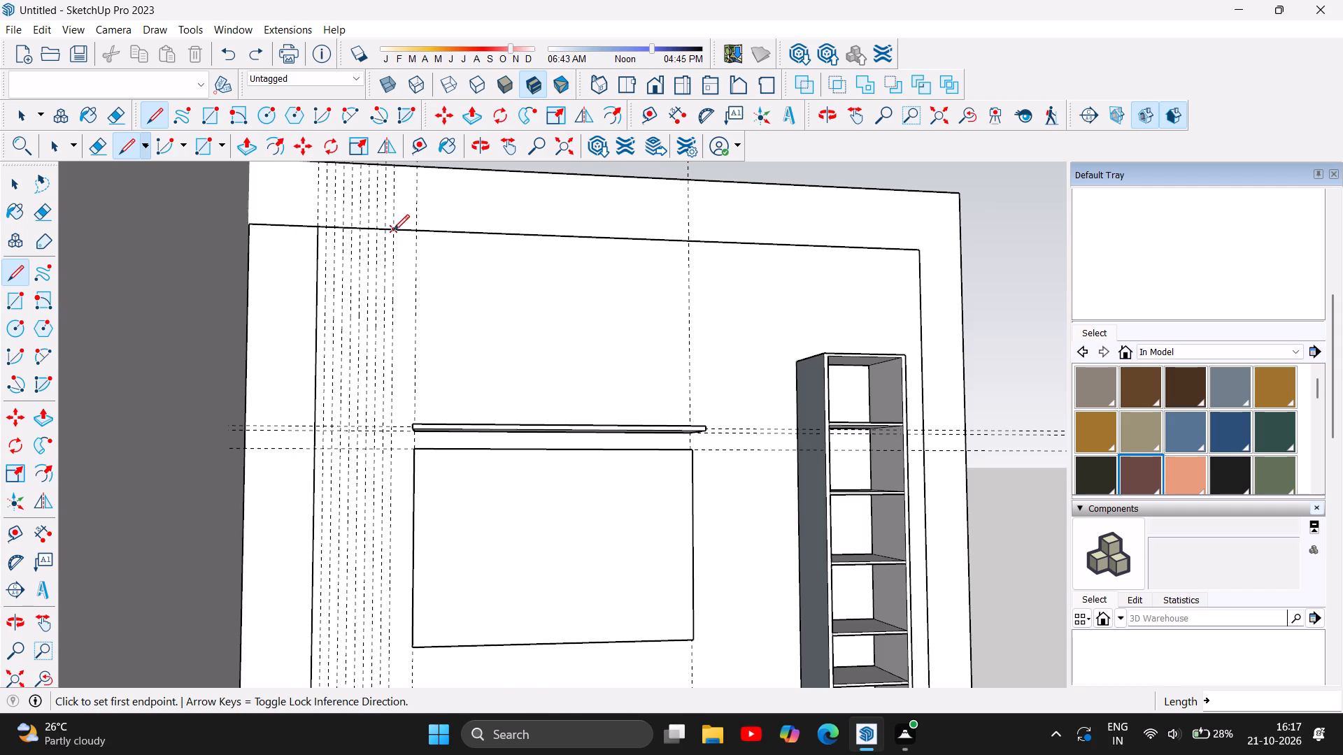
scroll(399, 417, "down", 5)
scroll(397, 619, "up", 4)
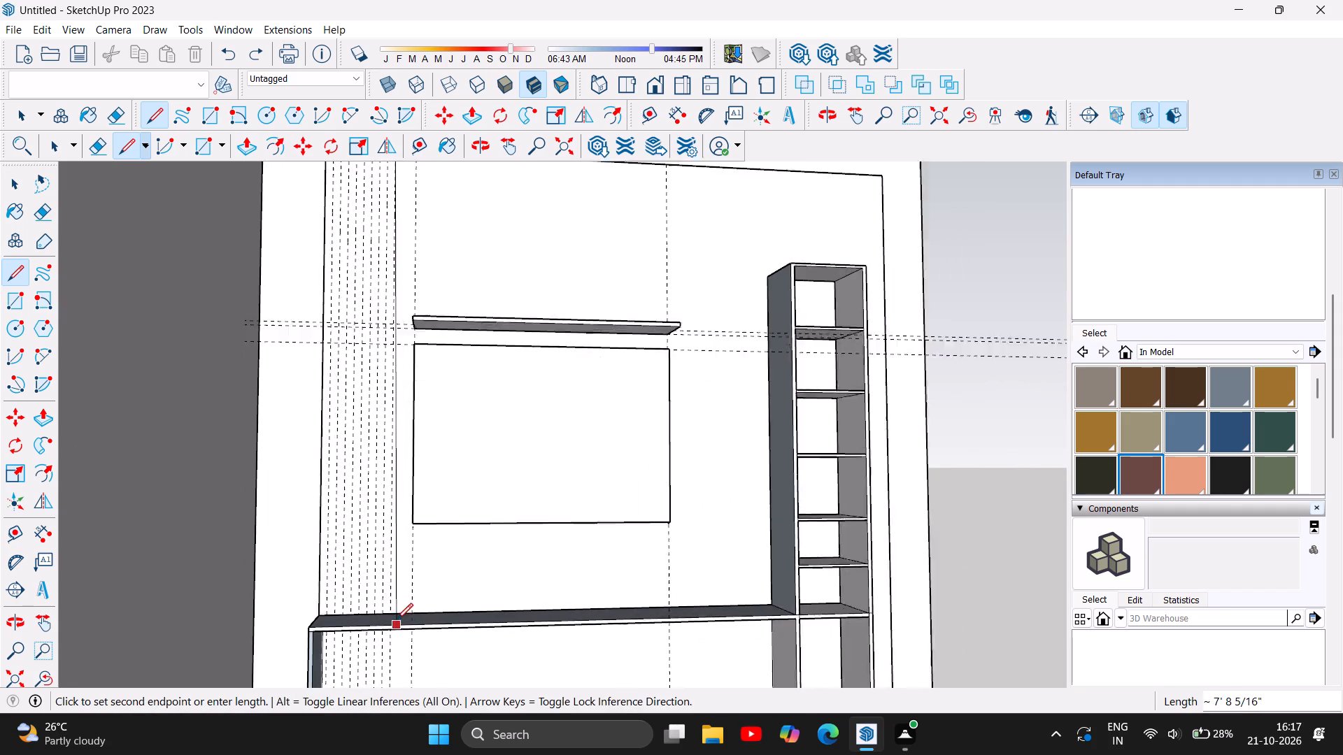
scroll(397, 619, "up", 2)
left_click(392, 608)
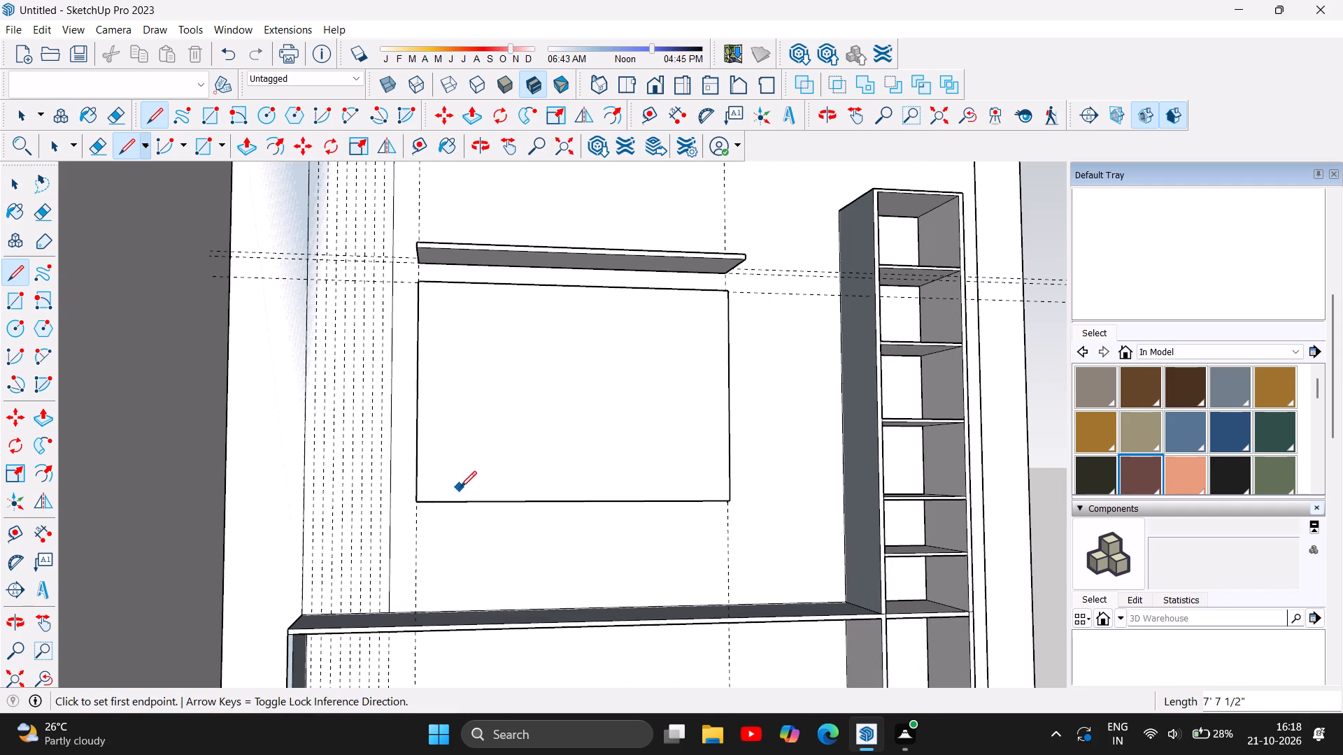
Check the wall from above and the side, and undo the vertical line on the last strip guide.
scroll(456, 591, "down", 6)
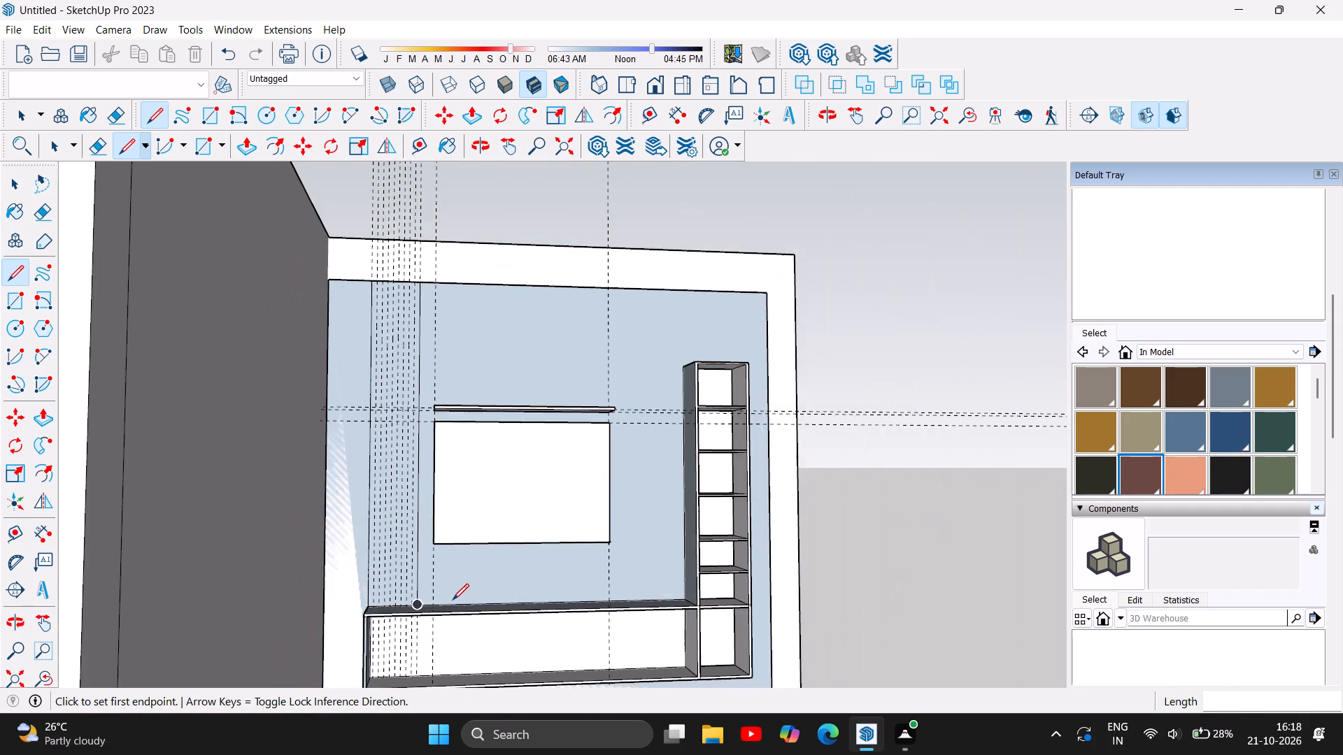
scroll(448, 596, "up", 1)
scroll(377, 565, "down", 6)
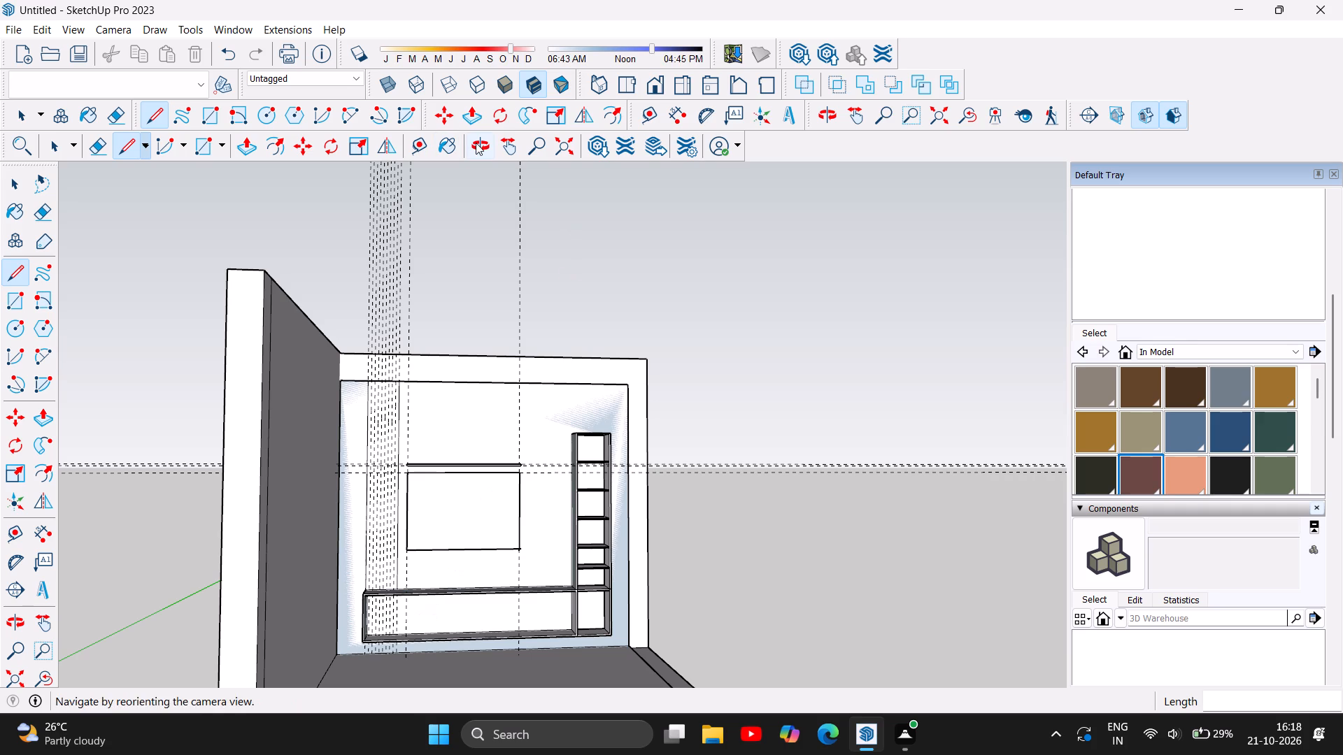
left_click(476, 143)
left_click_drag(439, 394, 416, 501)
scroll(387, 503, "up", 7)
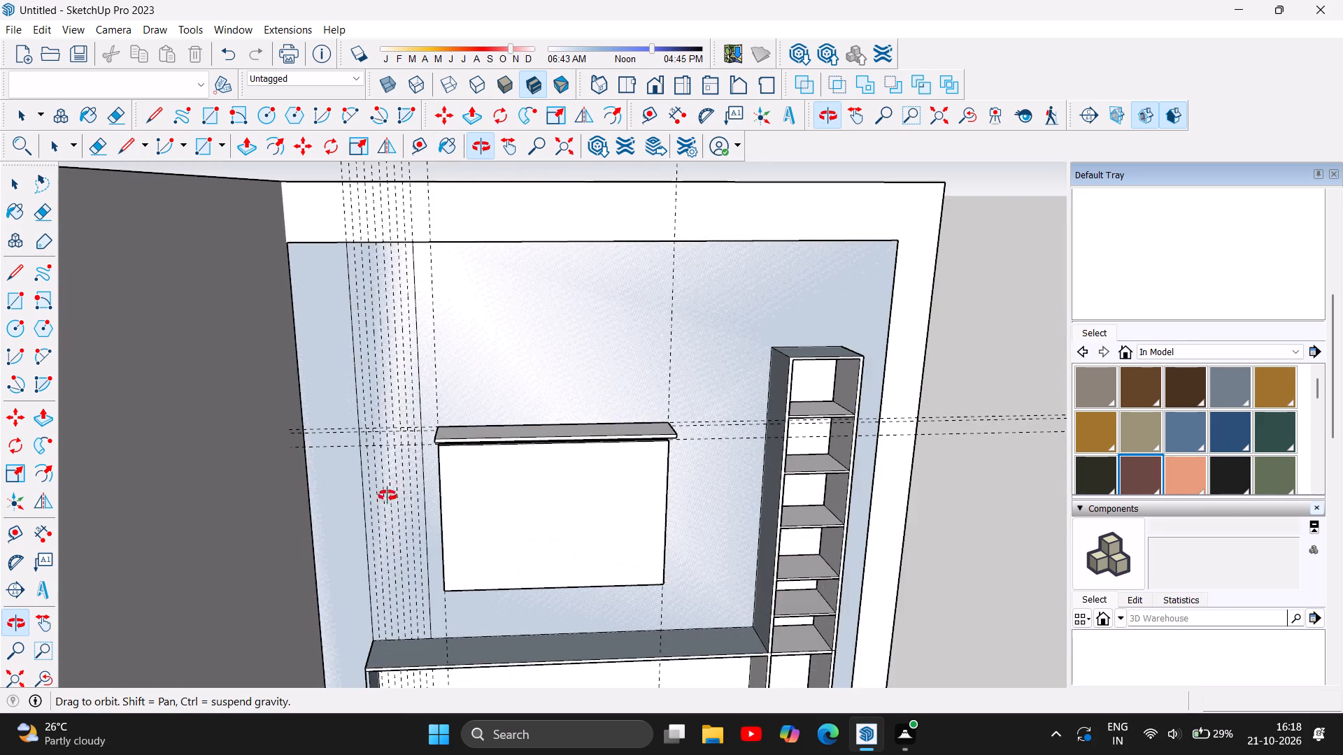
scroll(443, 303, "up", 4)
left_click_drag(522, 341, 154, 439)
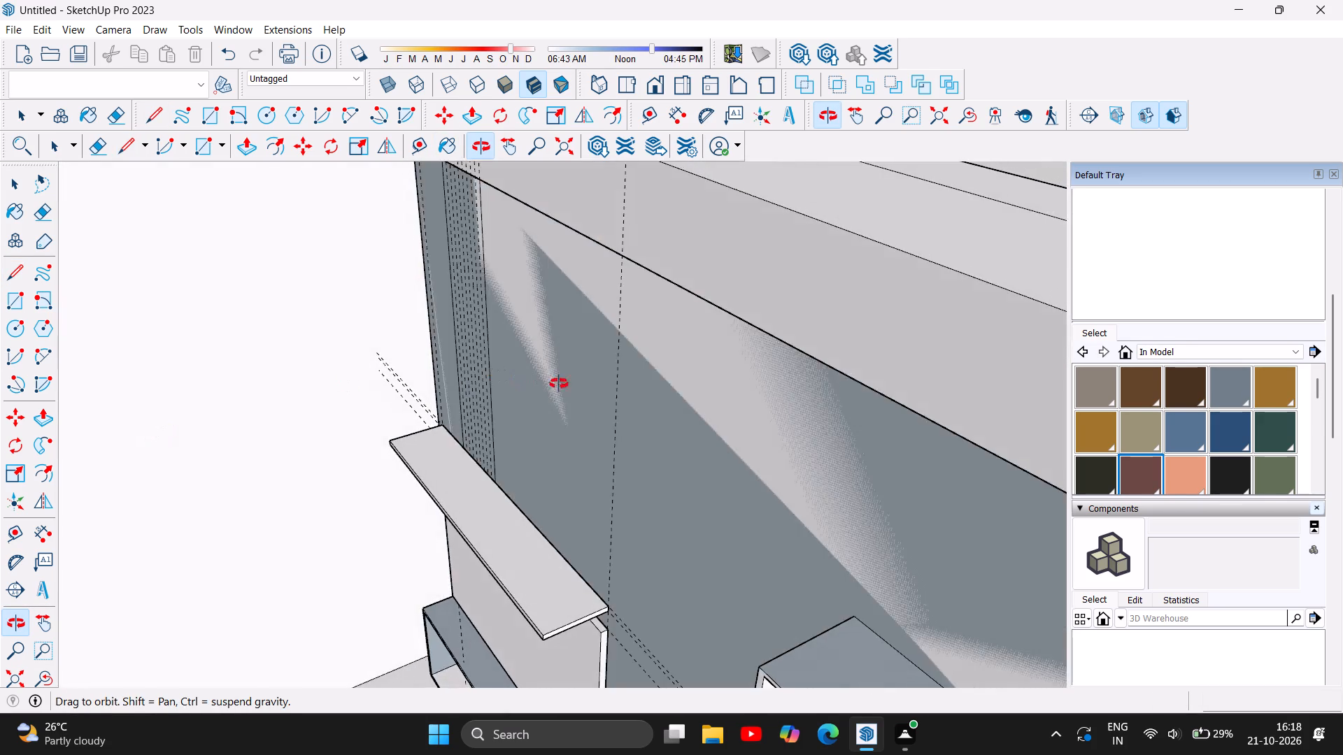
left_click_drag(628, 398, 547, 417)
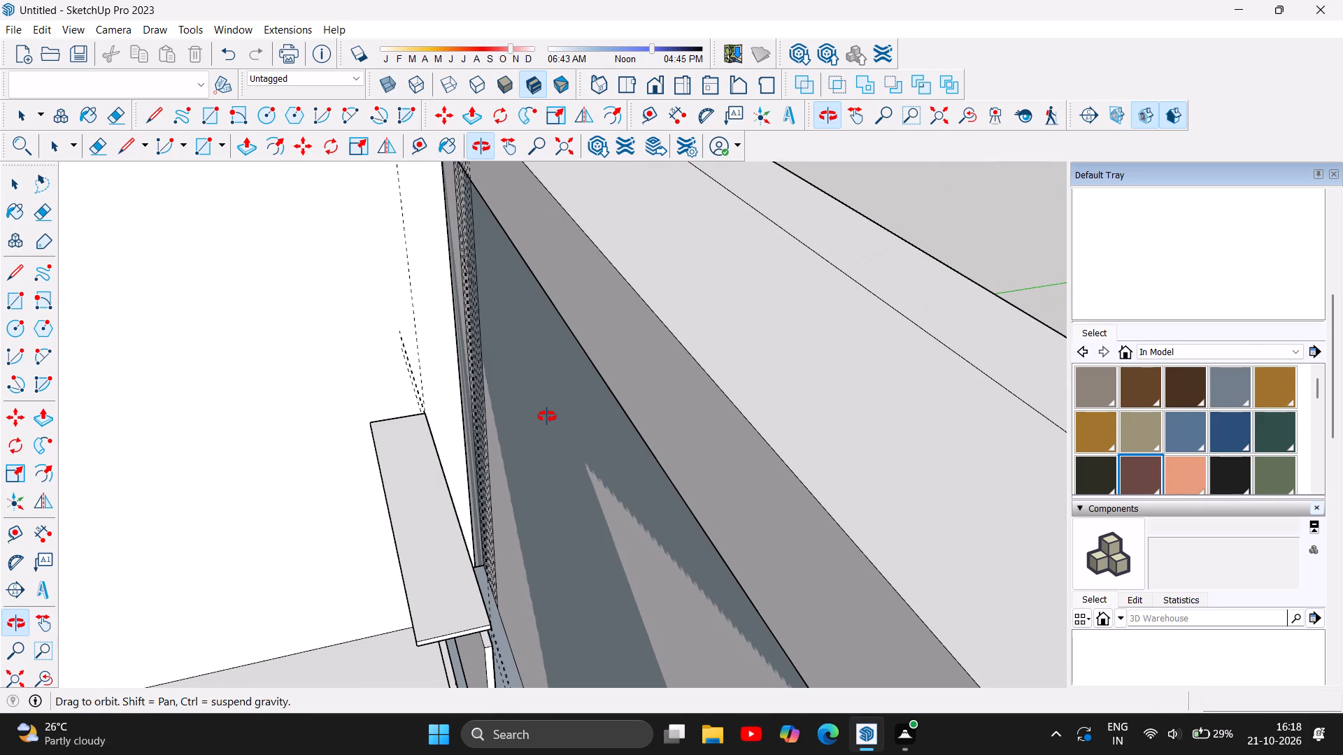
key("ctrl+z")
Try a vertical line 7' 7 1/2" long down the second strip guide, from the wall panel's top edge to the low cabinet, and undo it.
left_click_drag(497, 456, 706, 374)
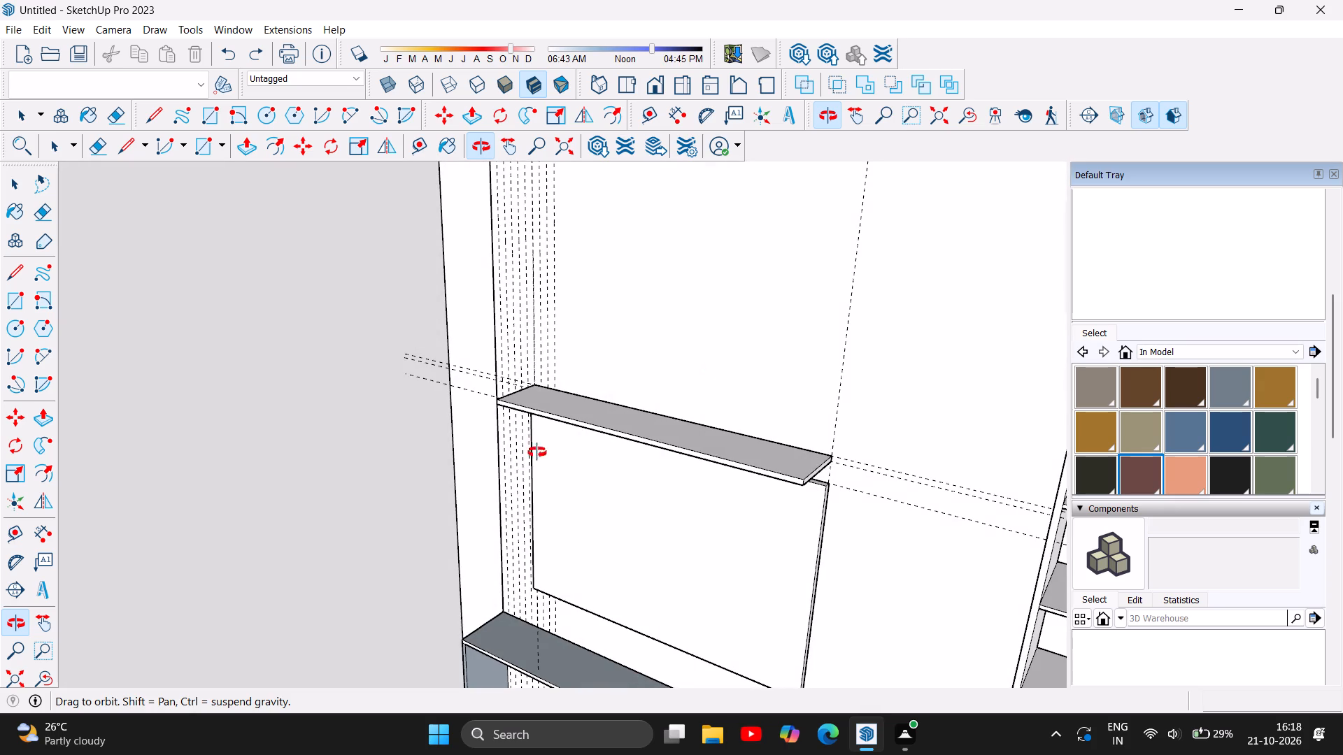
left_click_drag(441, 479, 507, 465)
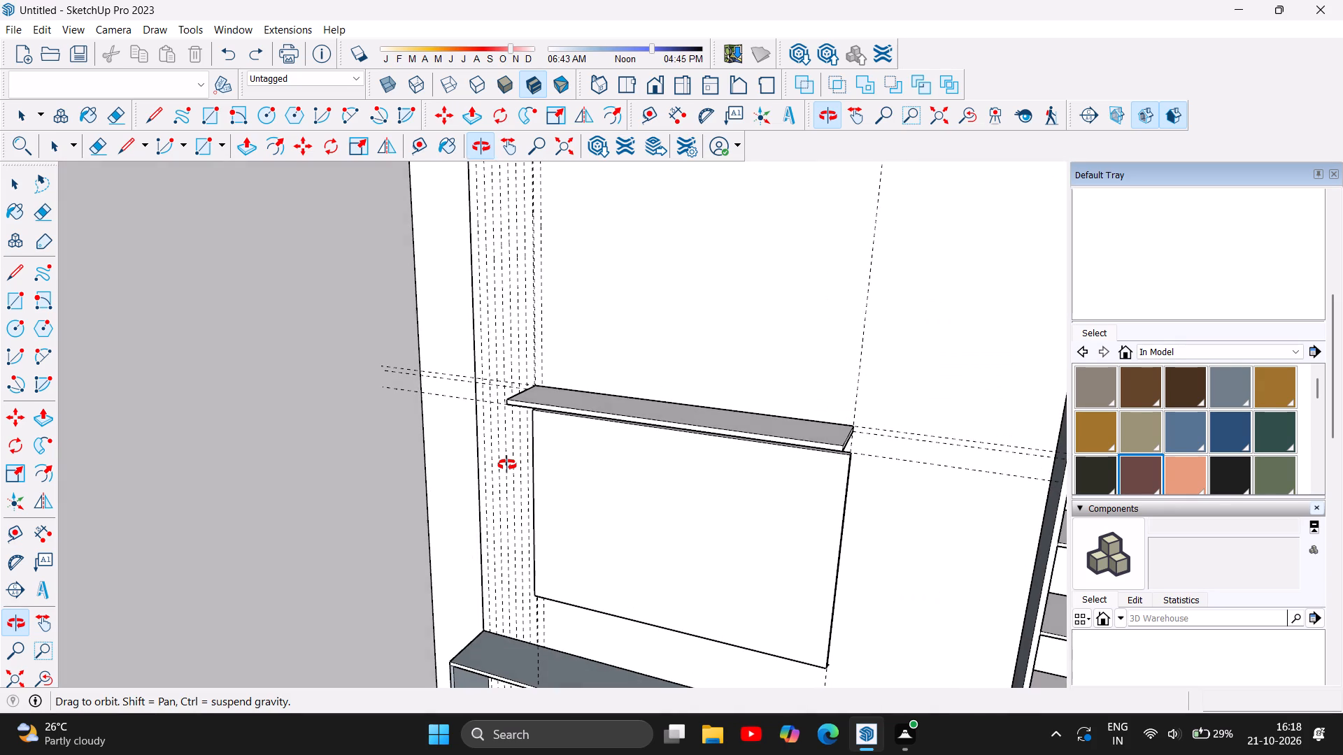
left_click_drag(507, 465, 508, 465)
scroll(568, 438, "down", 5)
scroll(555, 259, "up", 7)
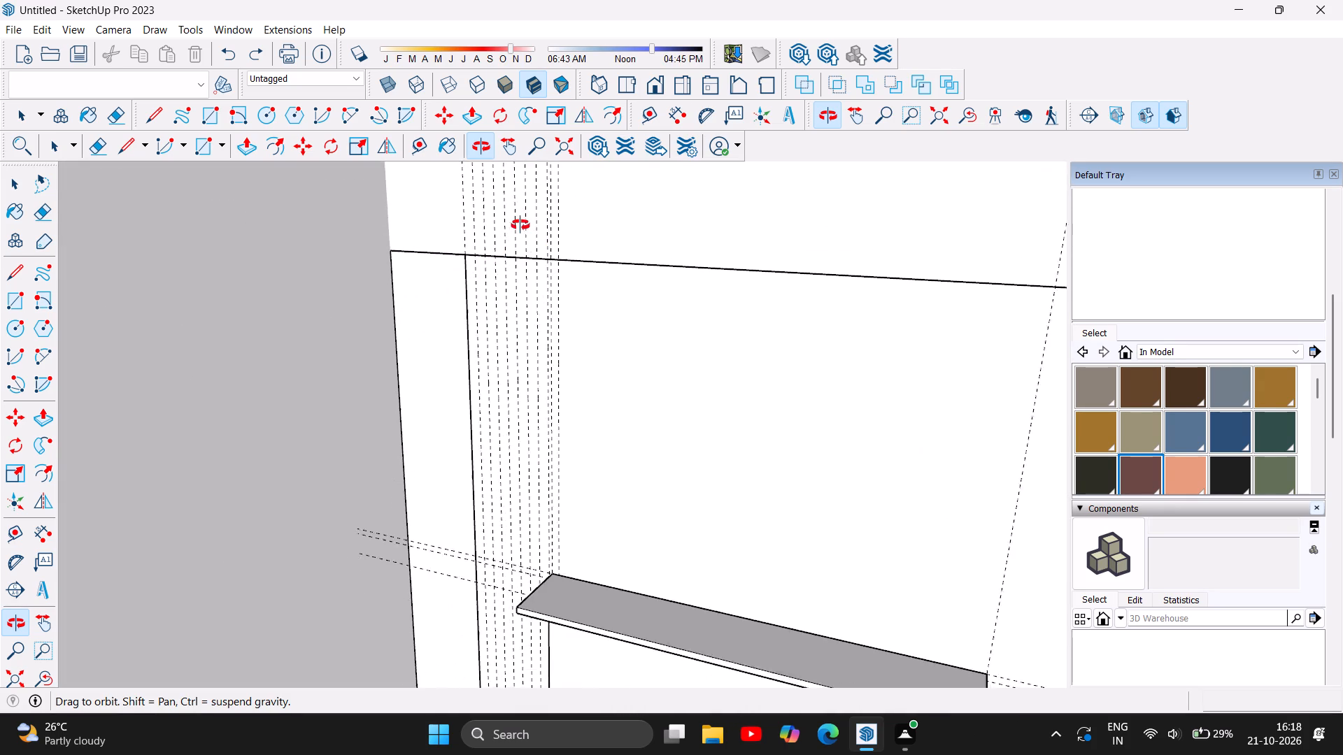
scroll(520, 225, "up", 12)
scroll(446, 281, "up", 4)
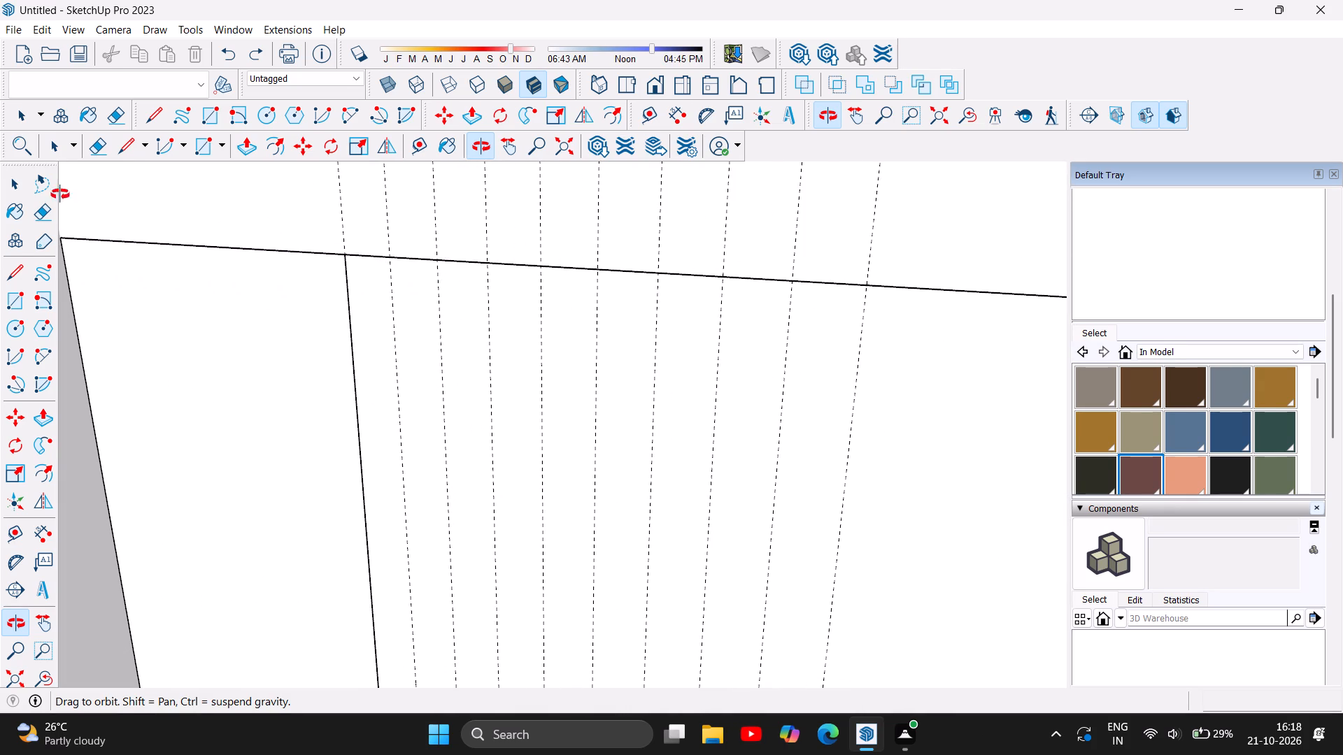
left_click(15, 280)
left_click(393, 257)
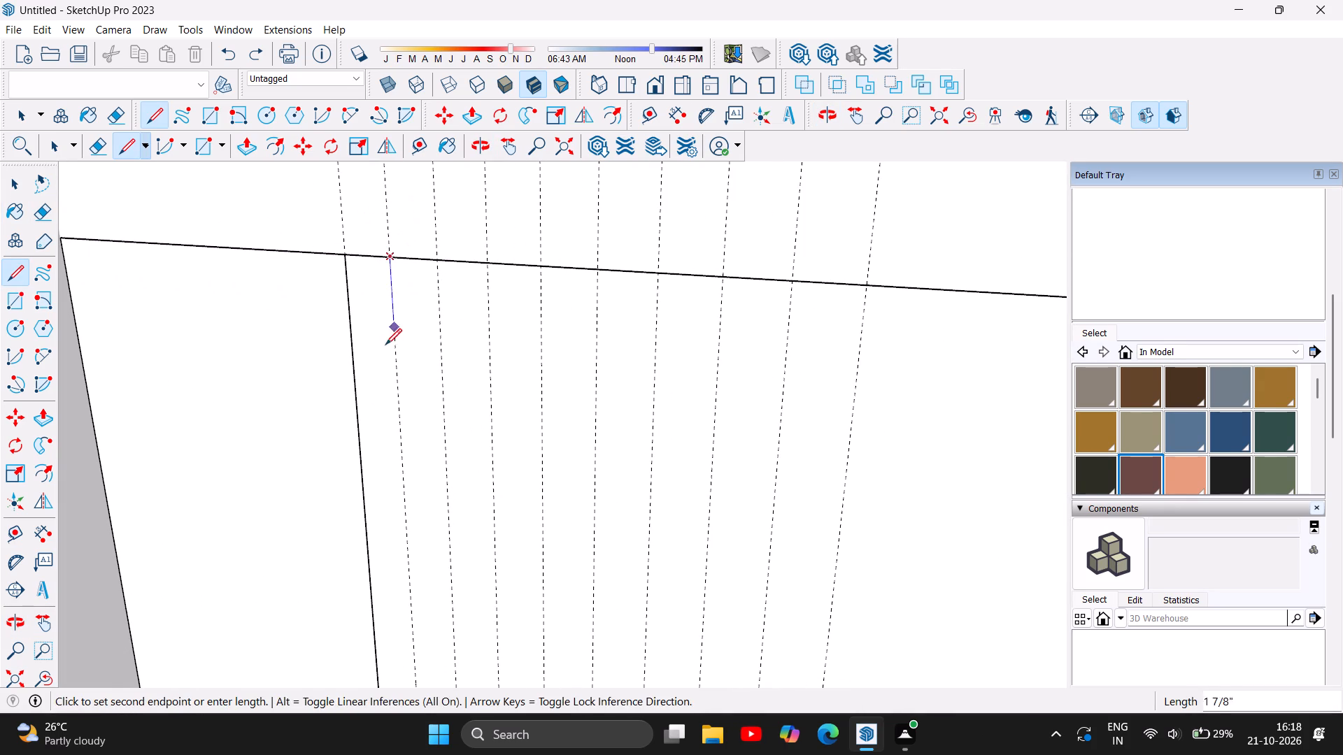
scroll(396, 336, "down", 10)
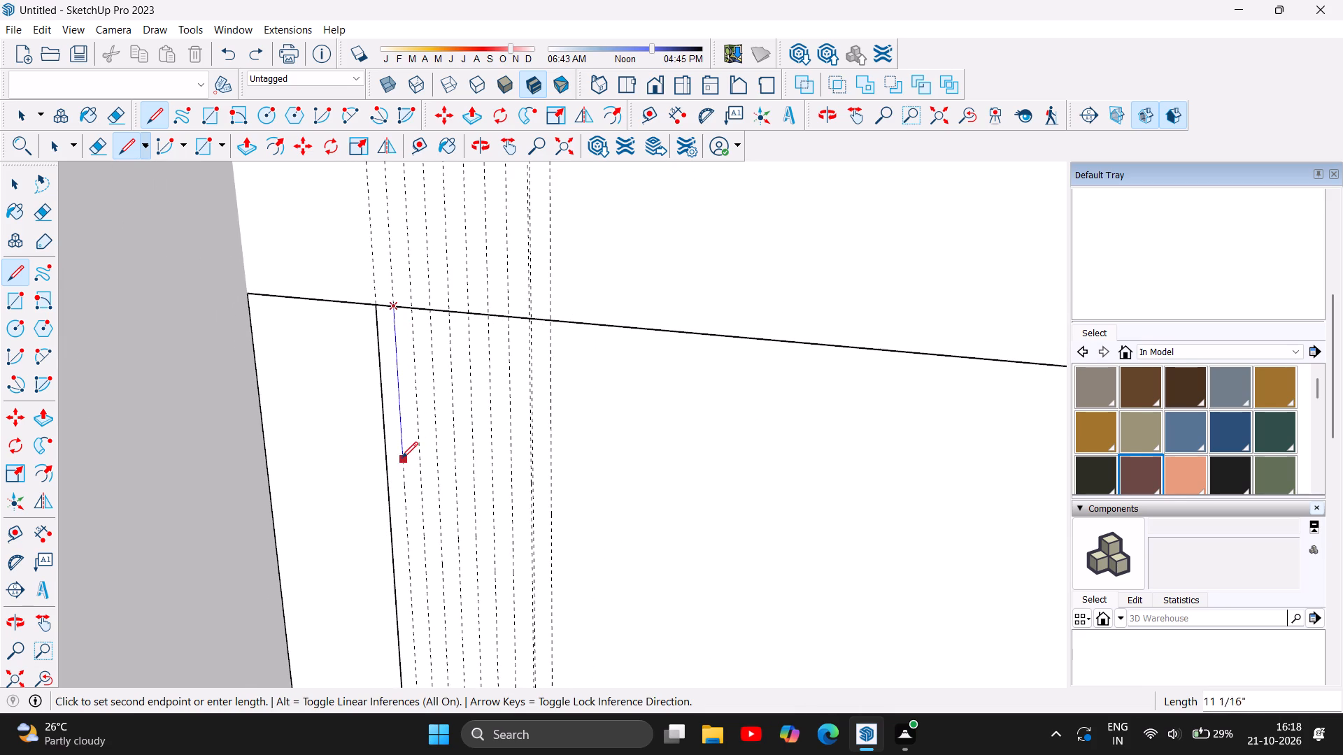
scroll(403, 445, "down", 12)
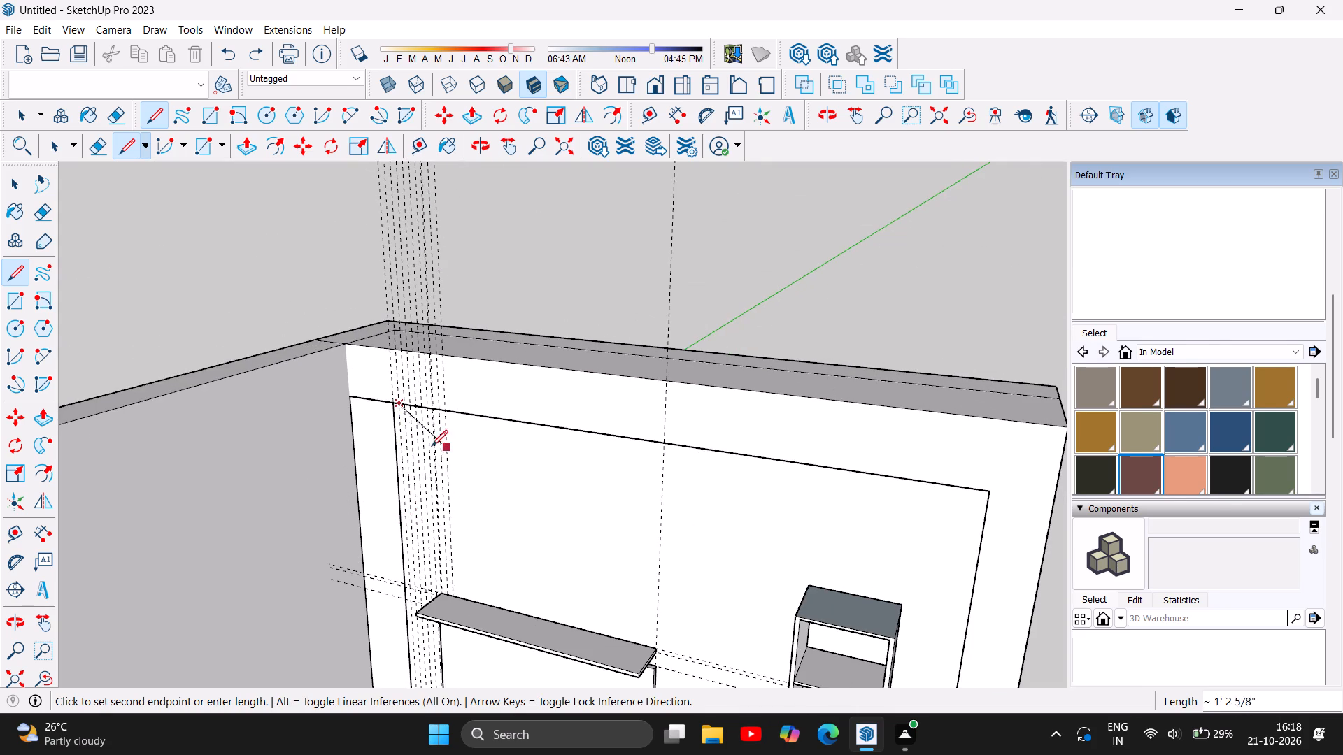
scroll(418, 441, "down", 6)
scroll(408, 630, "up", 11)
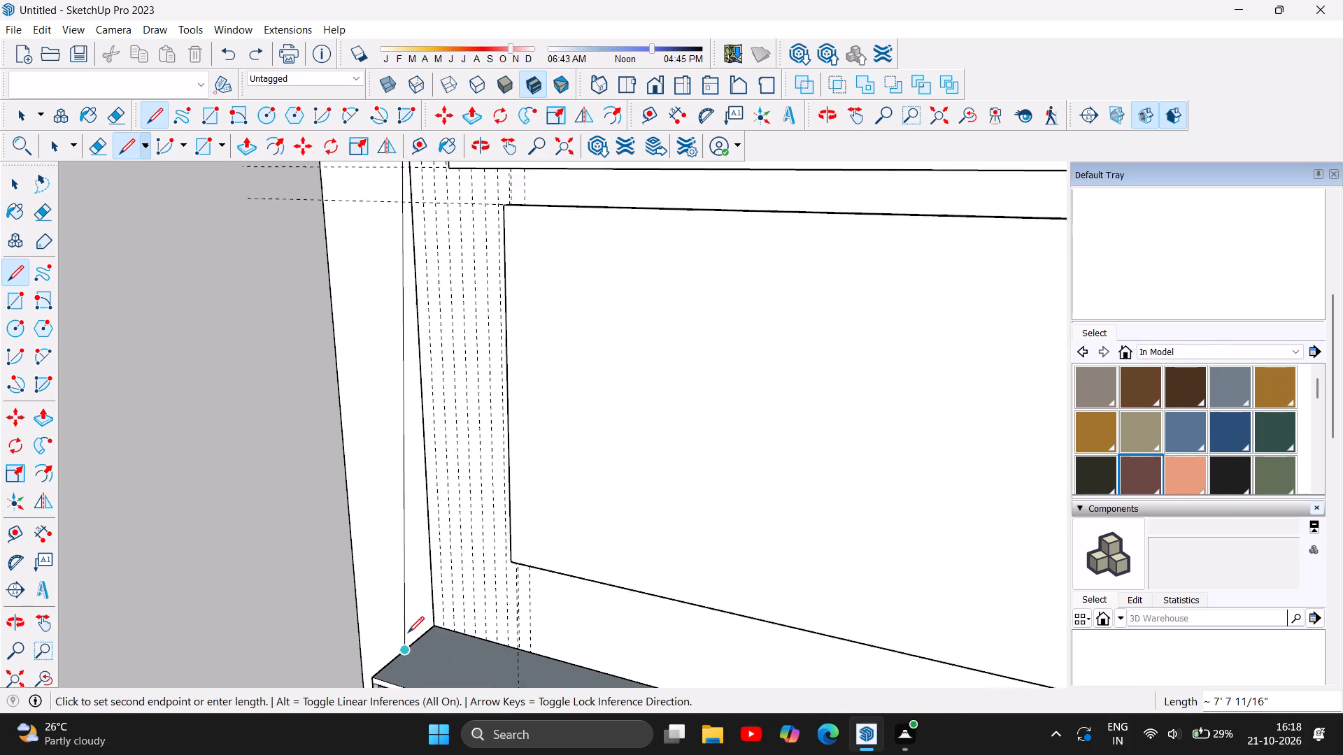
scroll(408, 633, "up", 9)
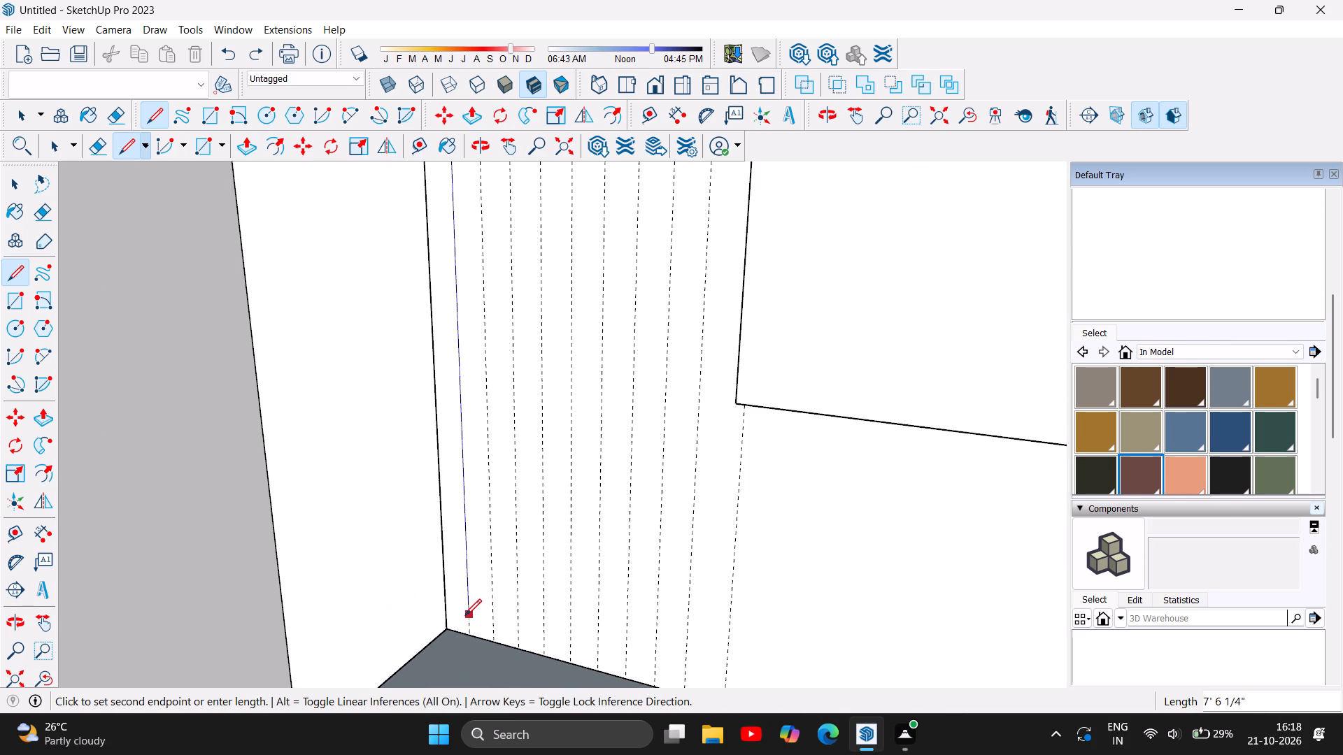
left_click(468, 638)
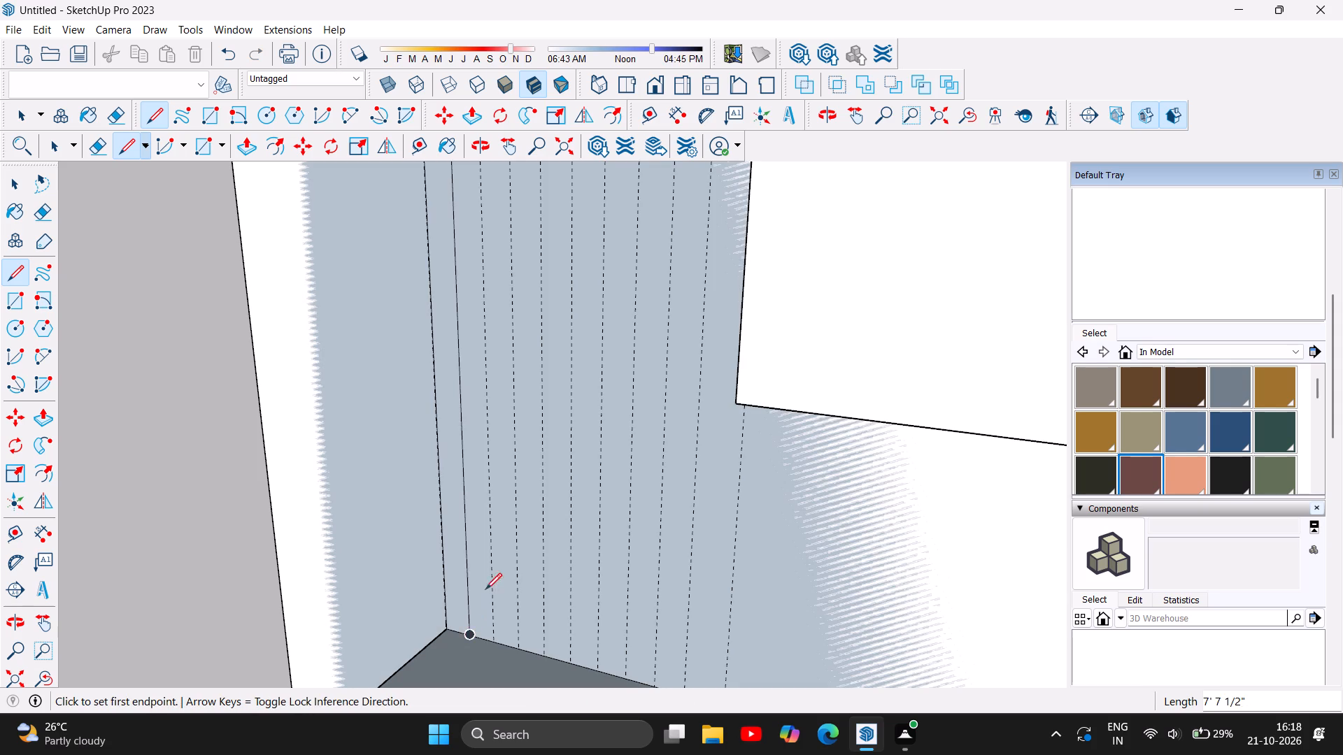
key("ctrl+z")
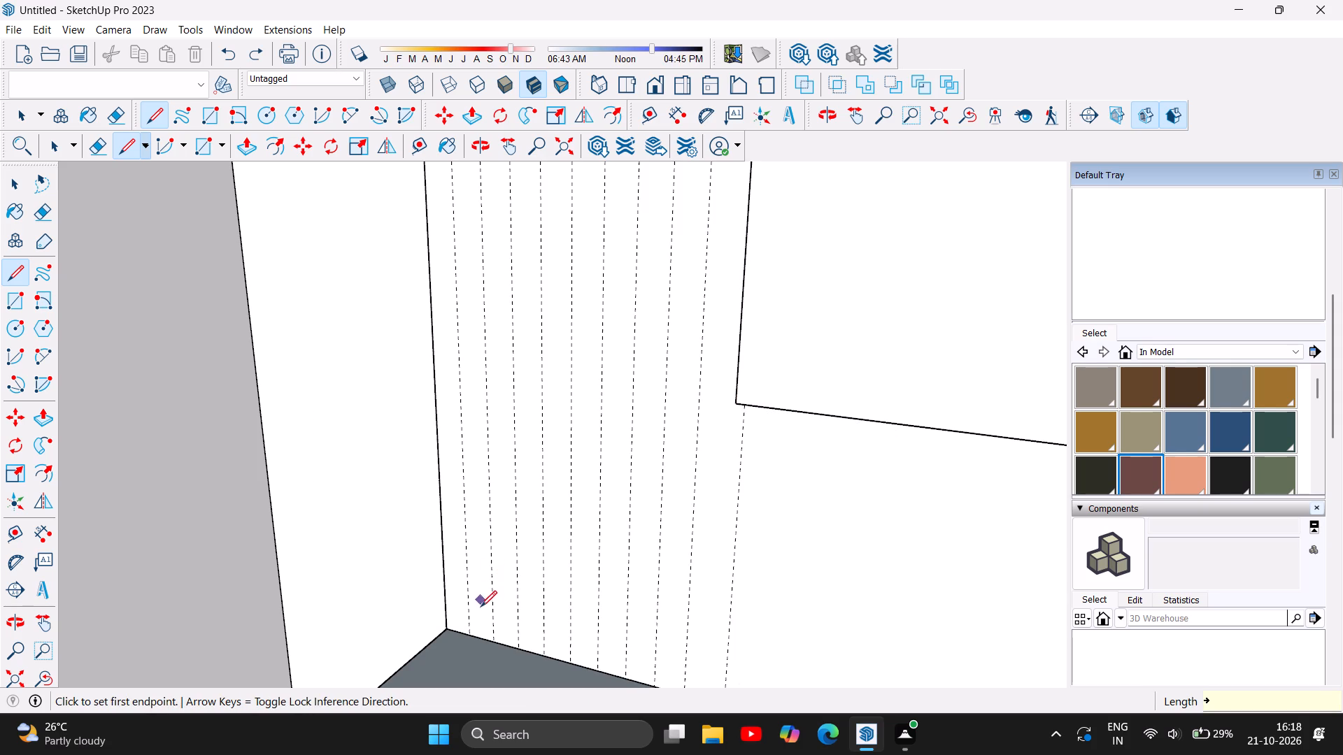
Draw a line up the second strip guide from just above the low cabinet to the panel's top edge, continuing 1 1/2" to the third guide.
left_click(471, 621)
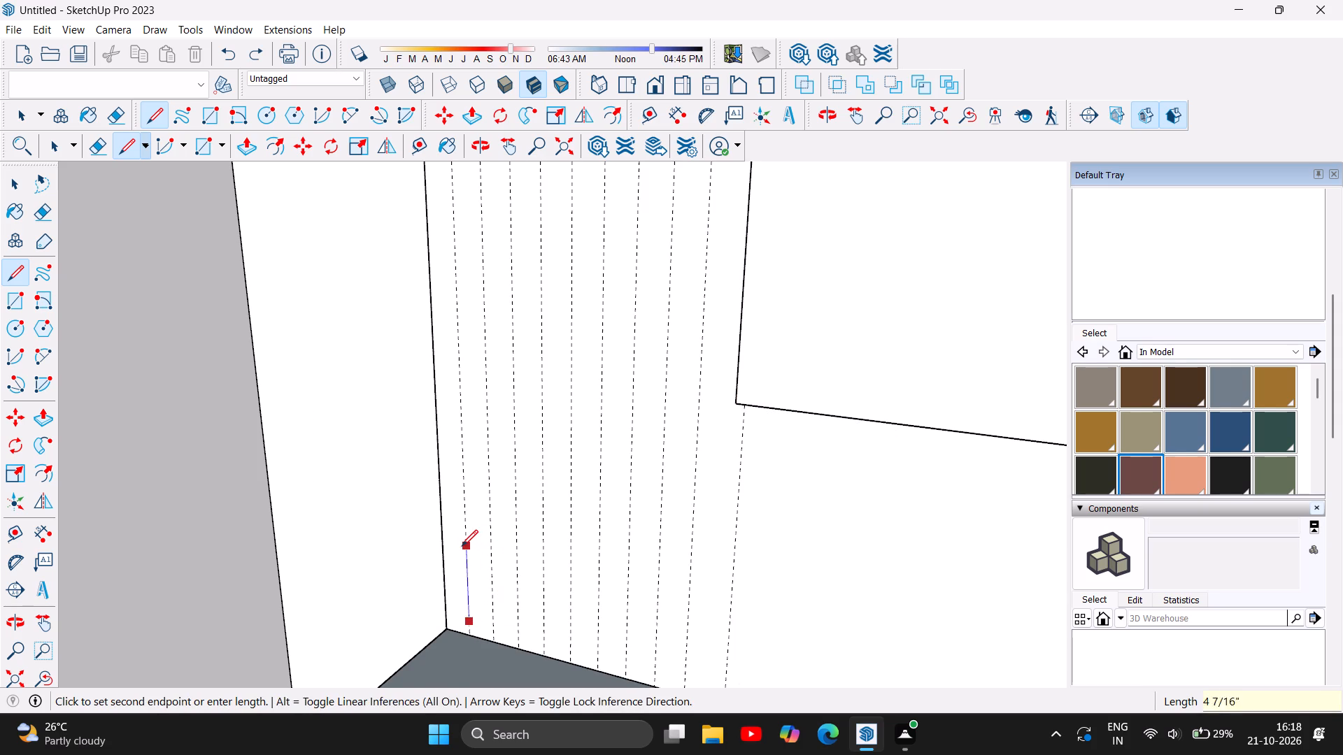
scroll(462, 546, "down", 18)
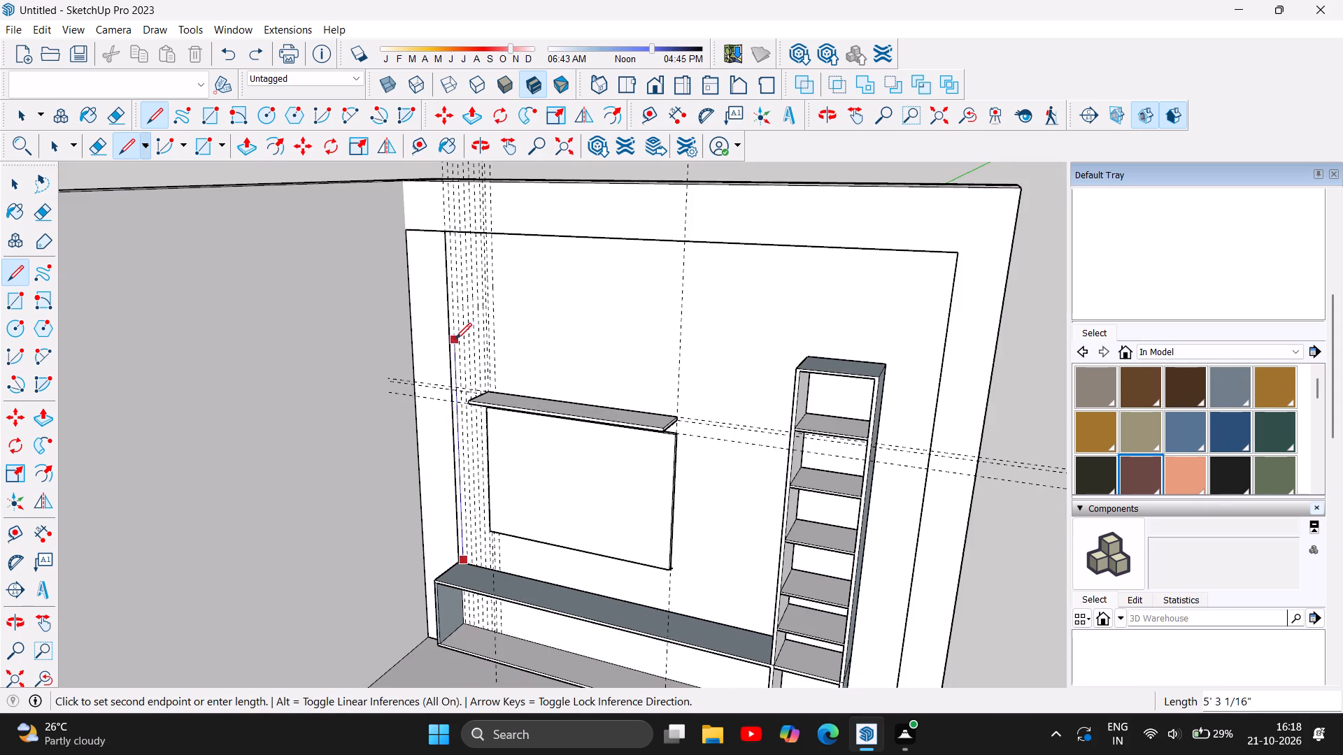
scroll(455, 339, "up", 3)
scroll(455, 176, "up", 10)
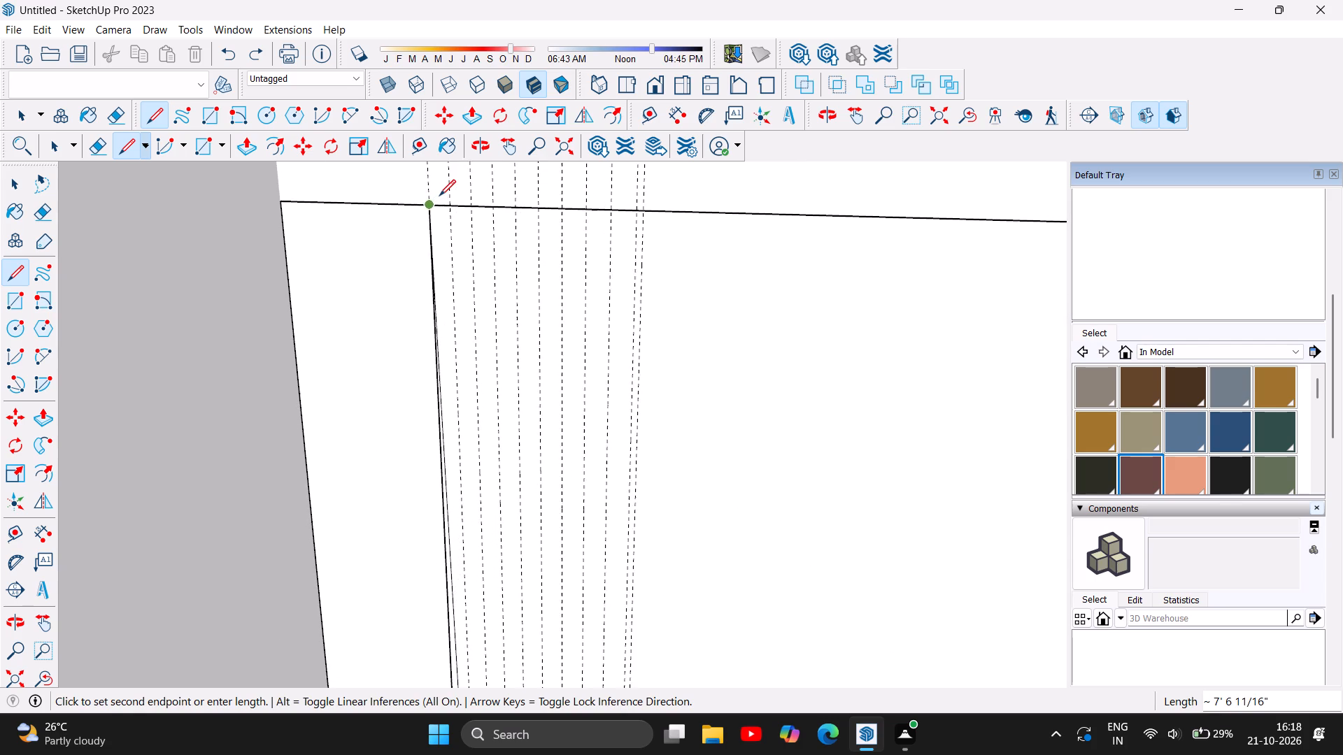
scroll(439, 196, "up", 2)
left_click(453, 207)
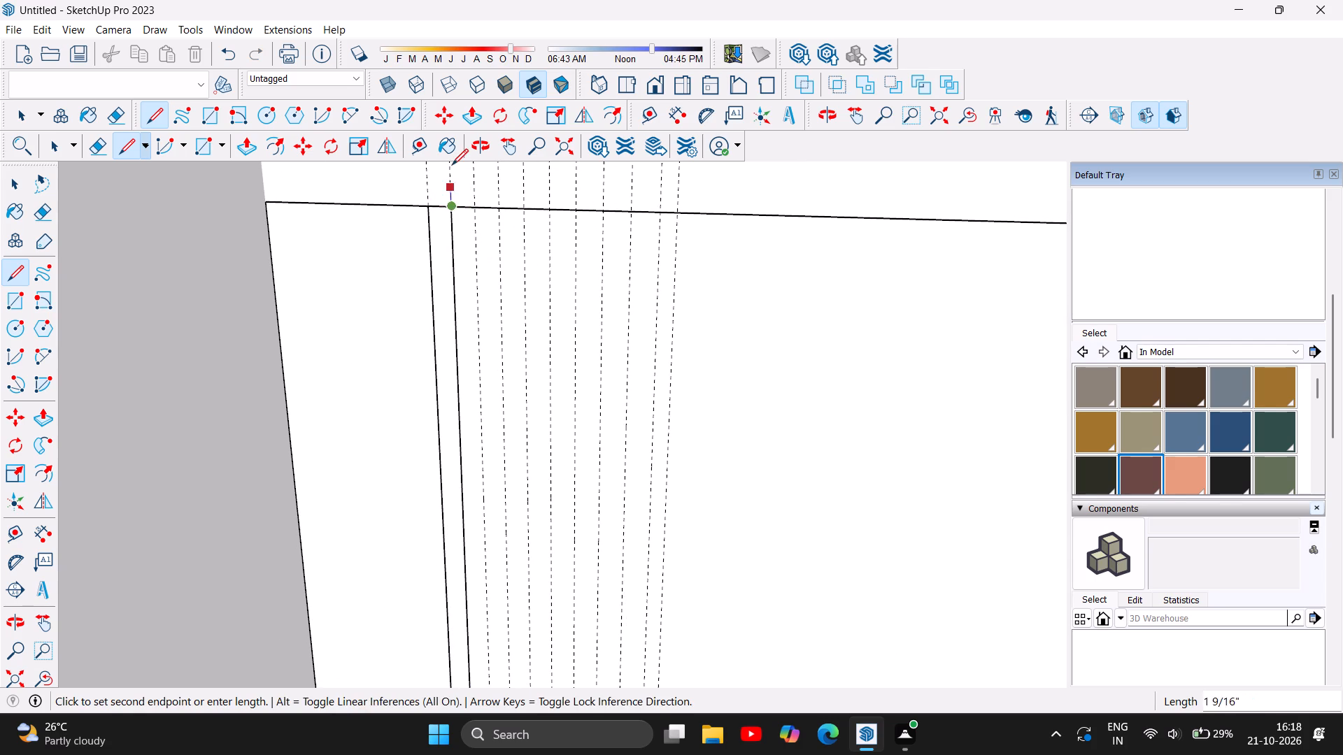
scroll(448, 166, "down", 5)
left_click(467, 194)
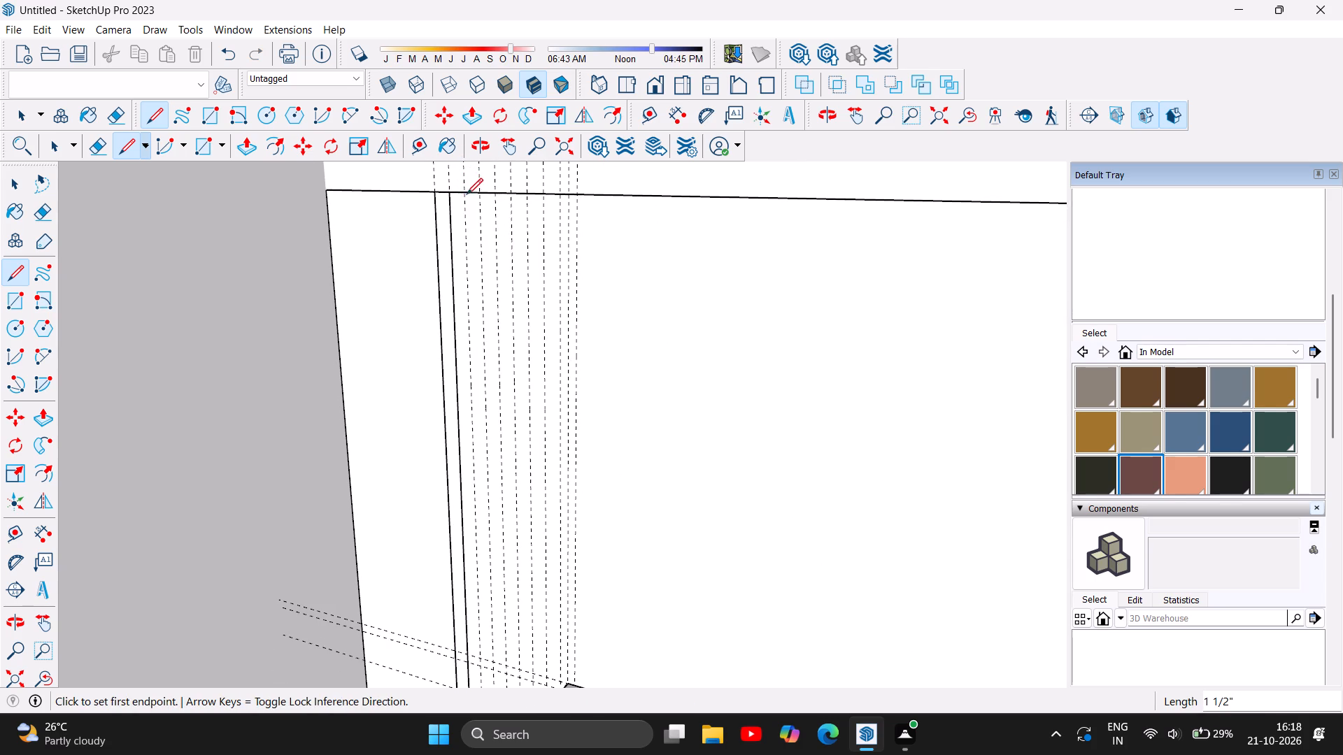
Draw a line about 7' 6 11/16" up the third strip guide from just above the low cabinet to the panel's top edge, continuing 1 1/2" to the fourth guide.
scroll(472, 231, "down", 6)
scroll(474, 398, "down", 6)
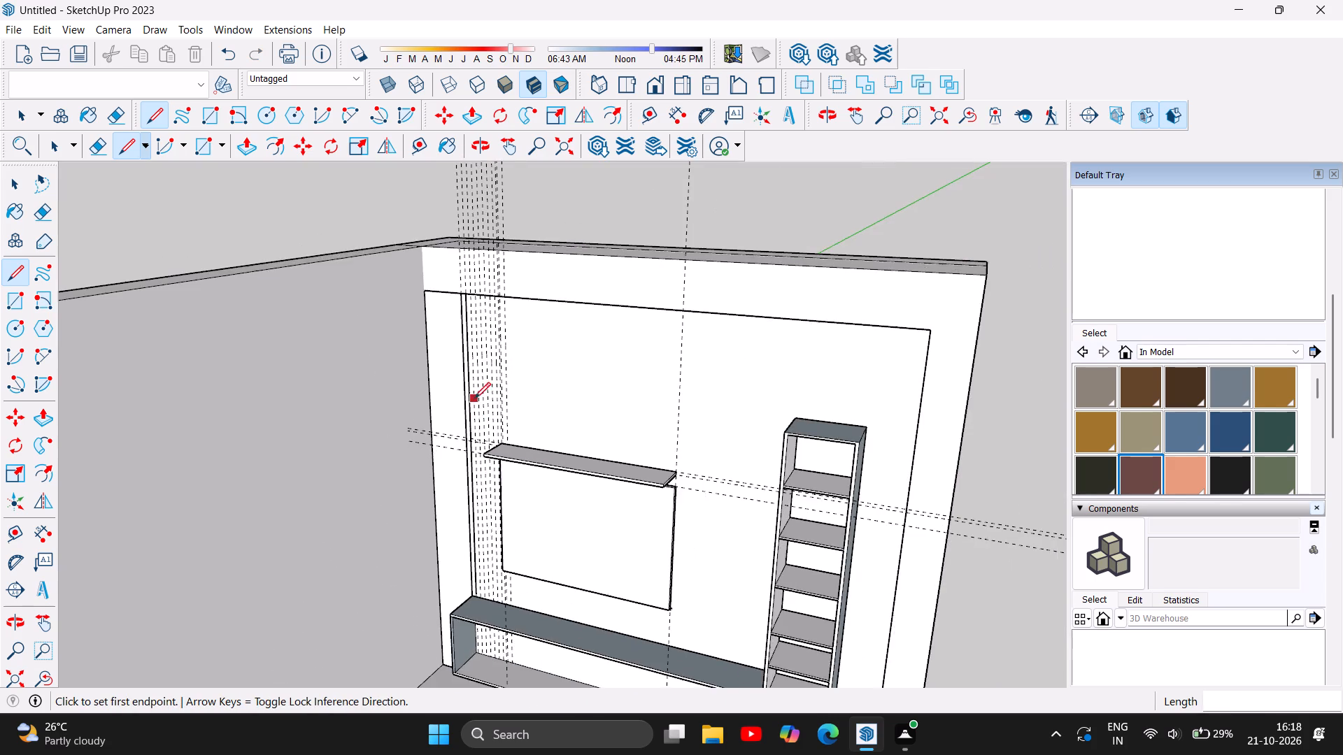
scroll(486, 548, "up", 12)
scroll(479, 632, "up", 3)
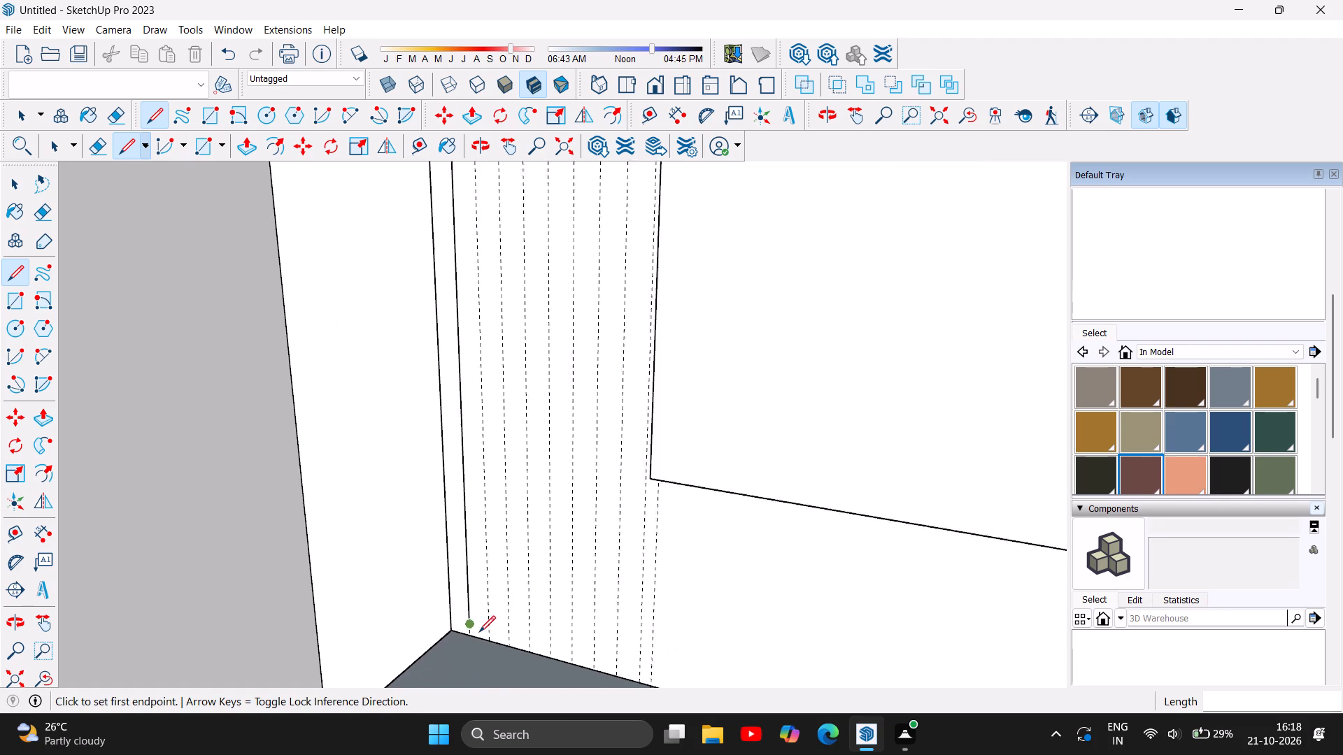
scroll(479, 632, "up", 4)
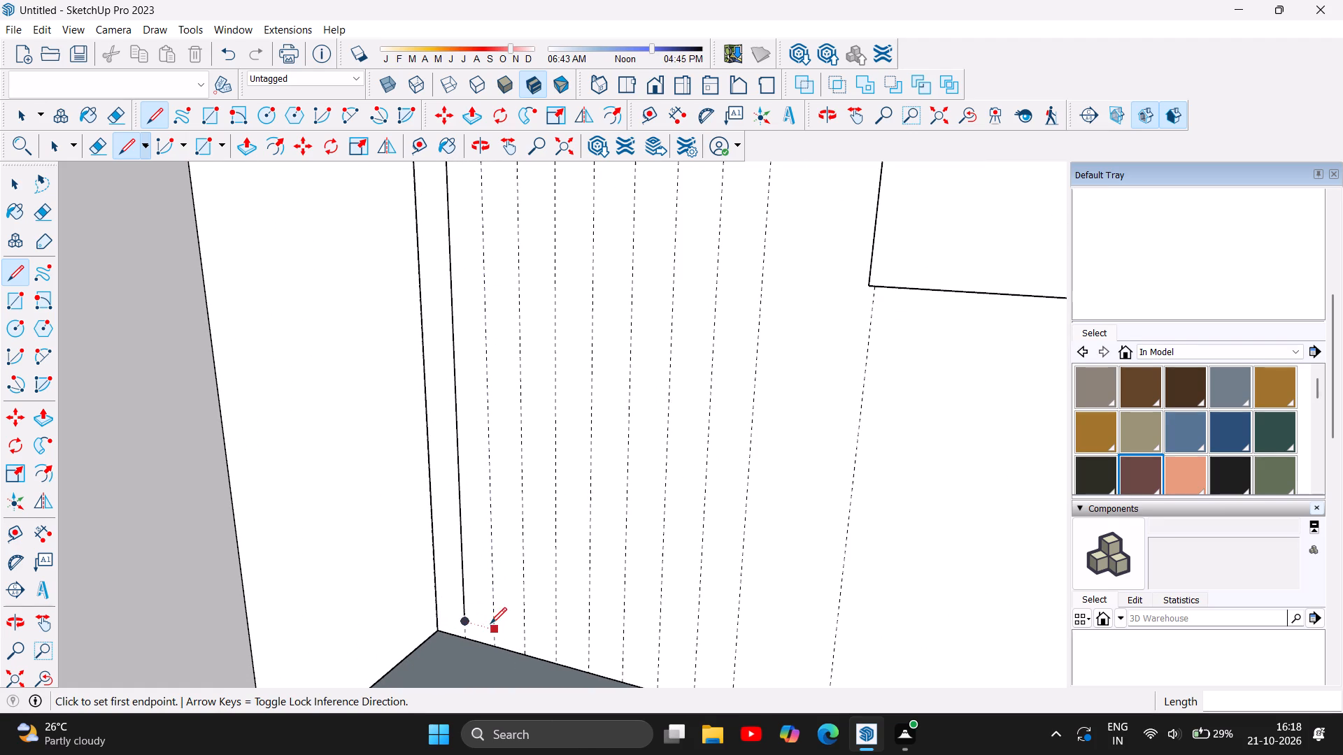
left_click(493, 628)
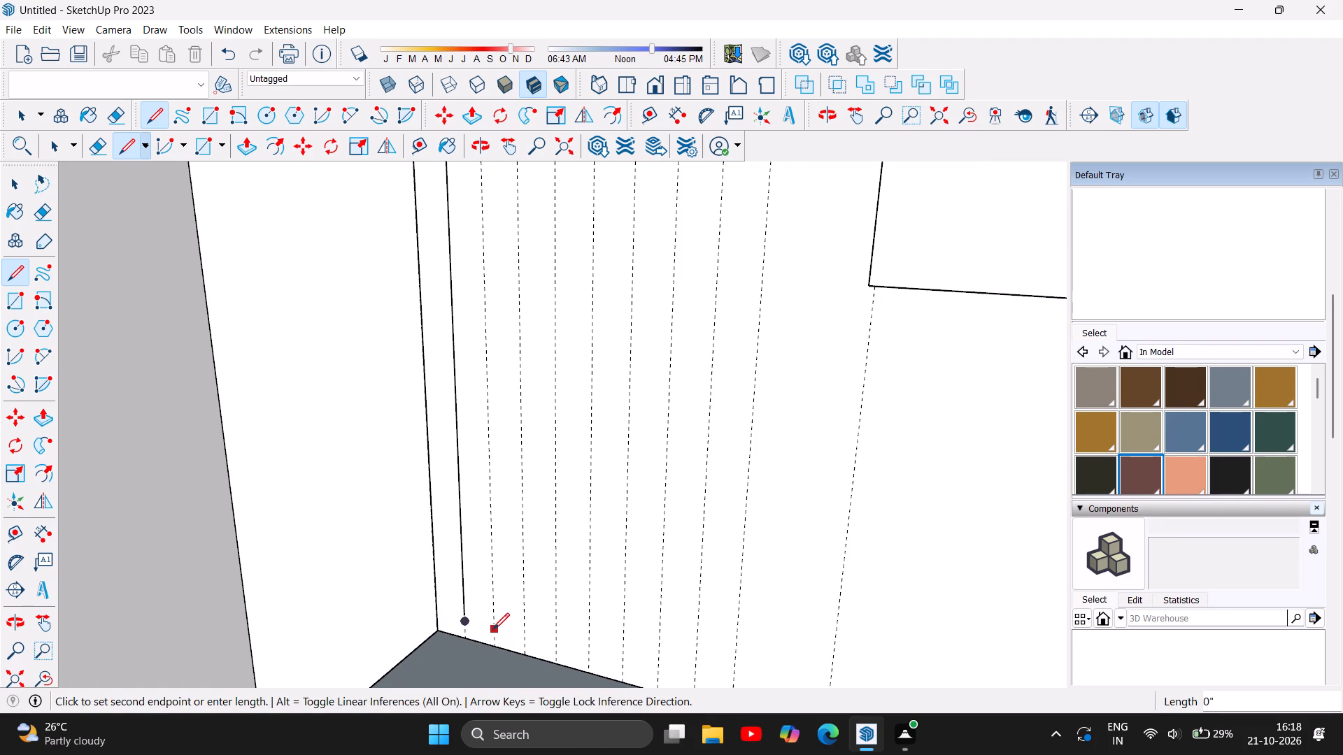
left_click(492, 628)
scroll(497, 563, "down", 11)
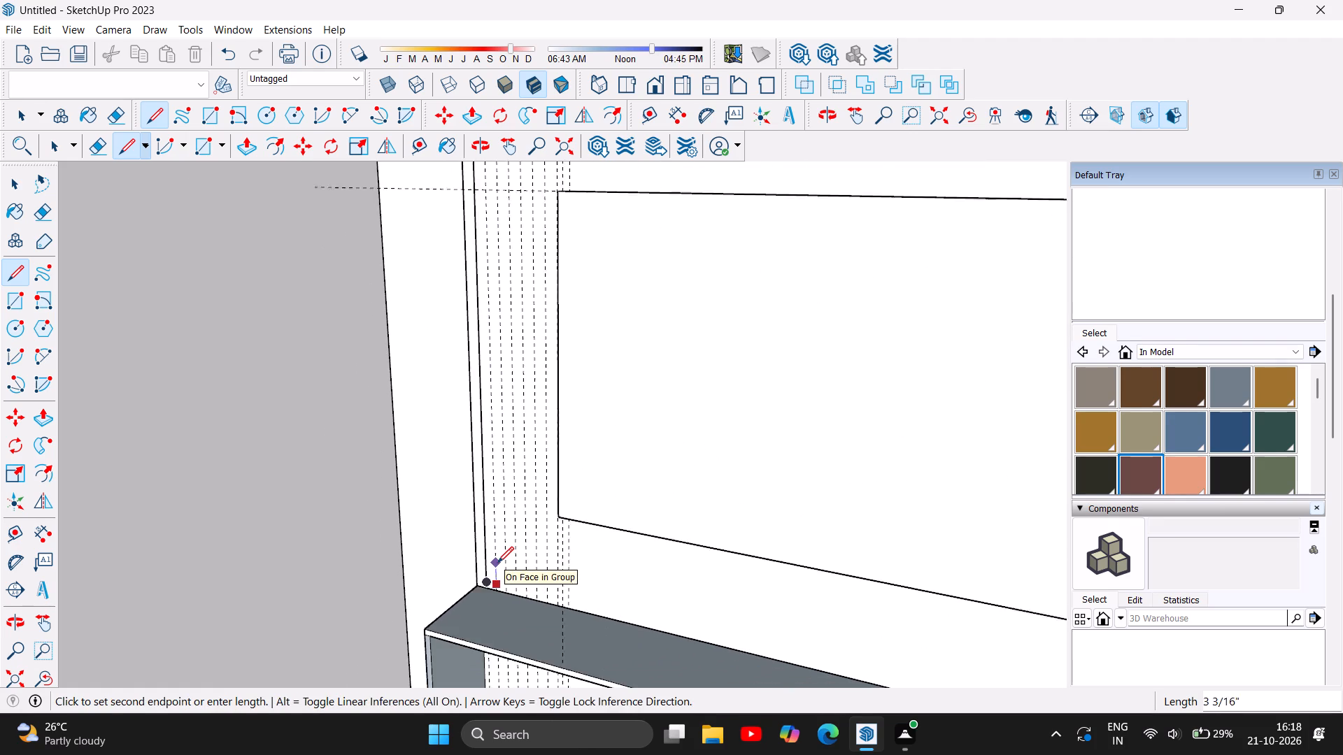
scroll(497, 563, "down", 8)
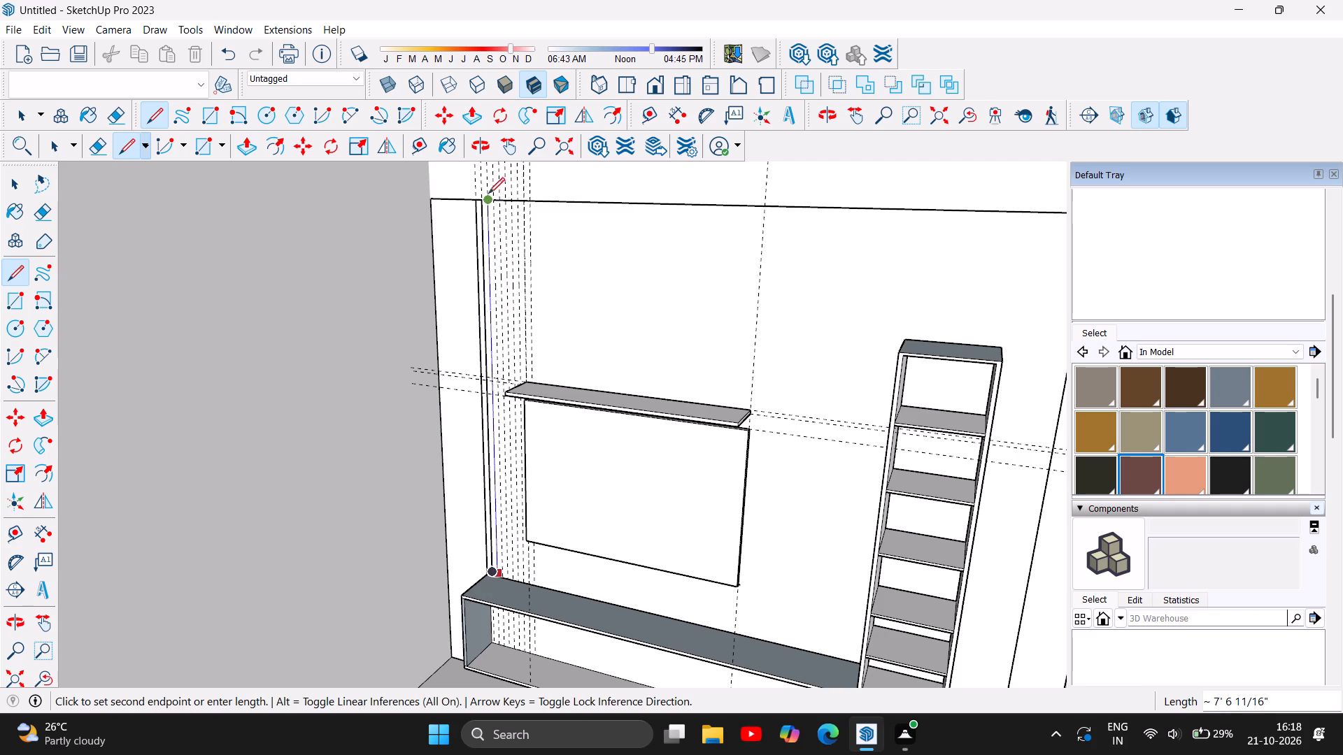
scroll(486, 192, "up", 12)
left_click(499, 212)
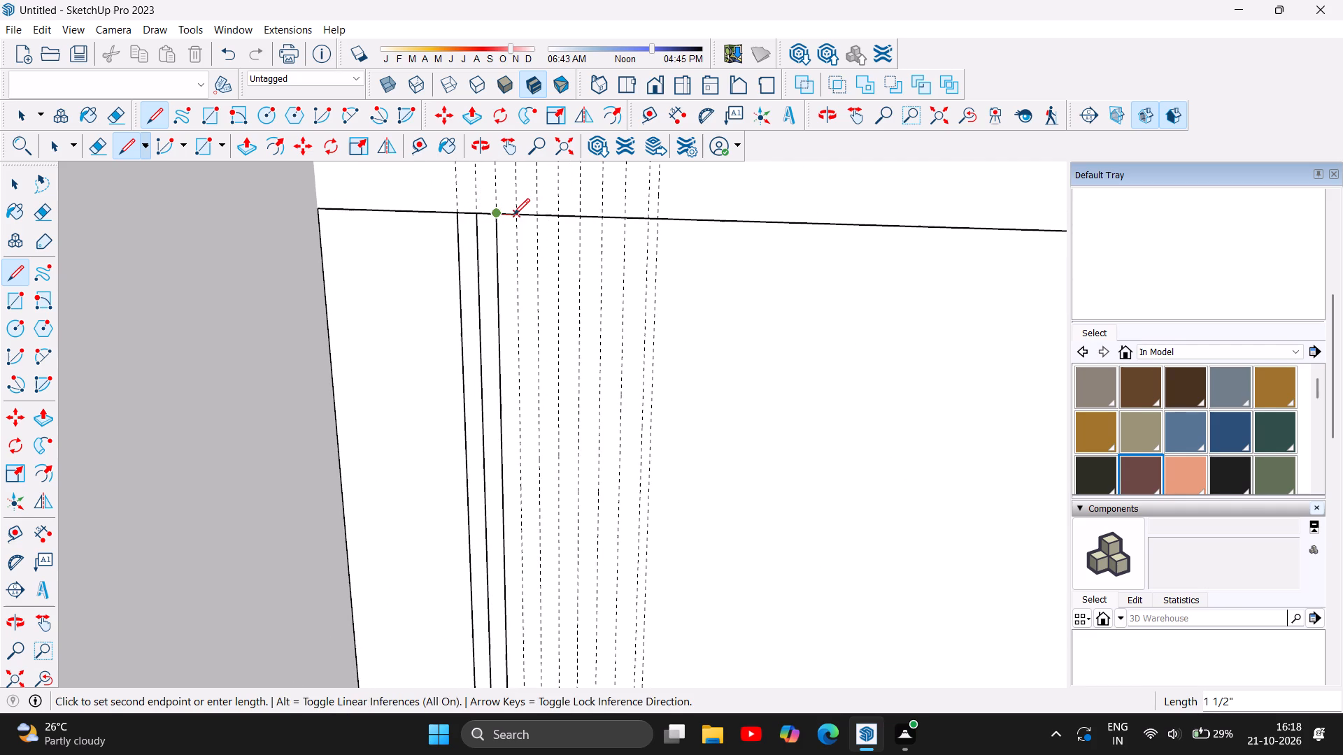
left_click(513, 215)
Draw a line about 7' 6 11/16" up the fourth strip guide from just above the cabinet to the panel's top edge, continuing 1 1/2" to the fifth guide.
scroll(520, 243, "down", 6)
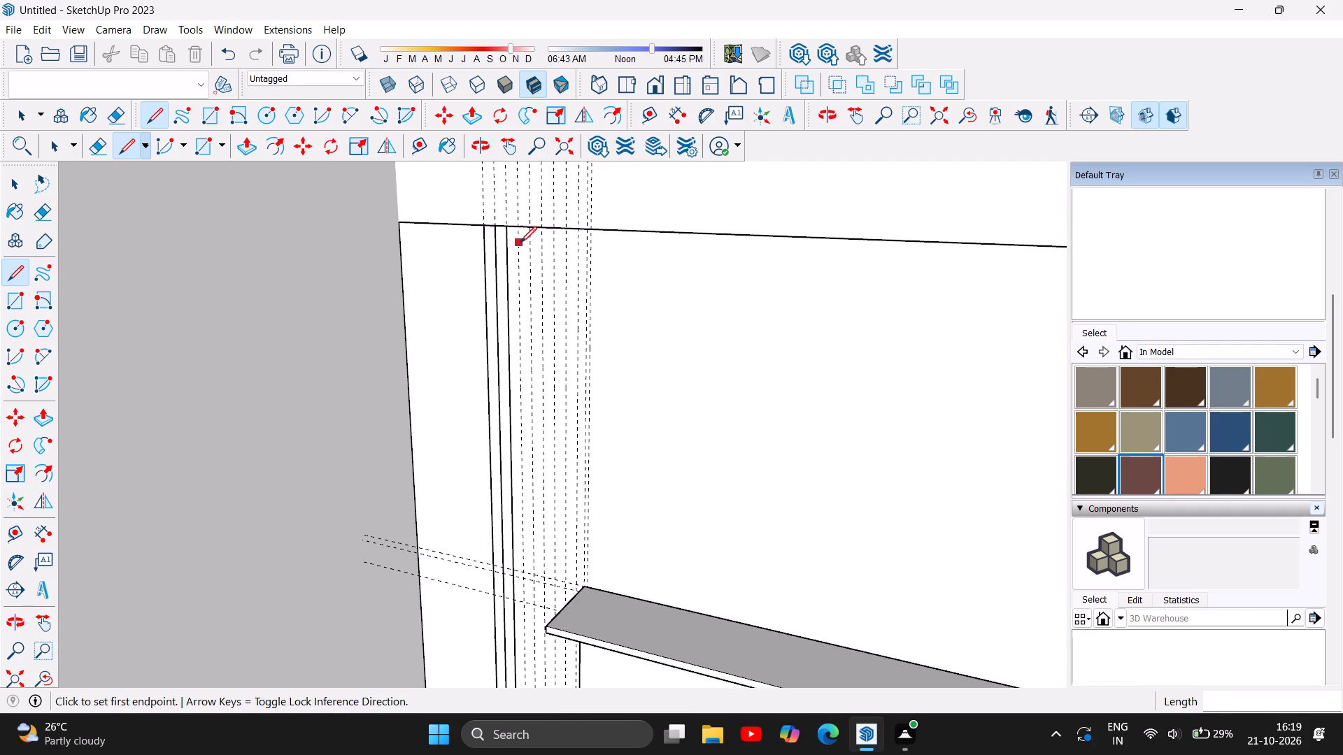
scroll(519, 243, "down", 11)
scroll(513, 495, "up", 5)
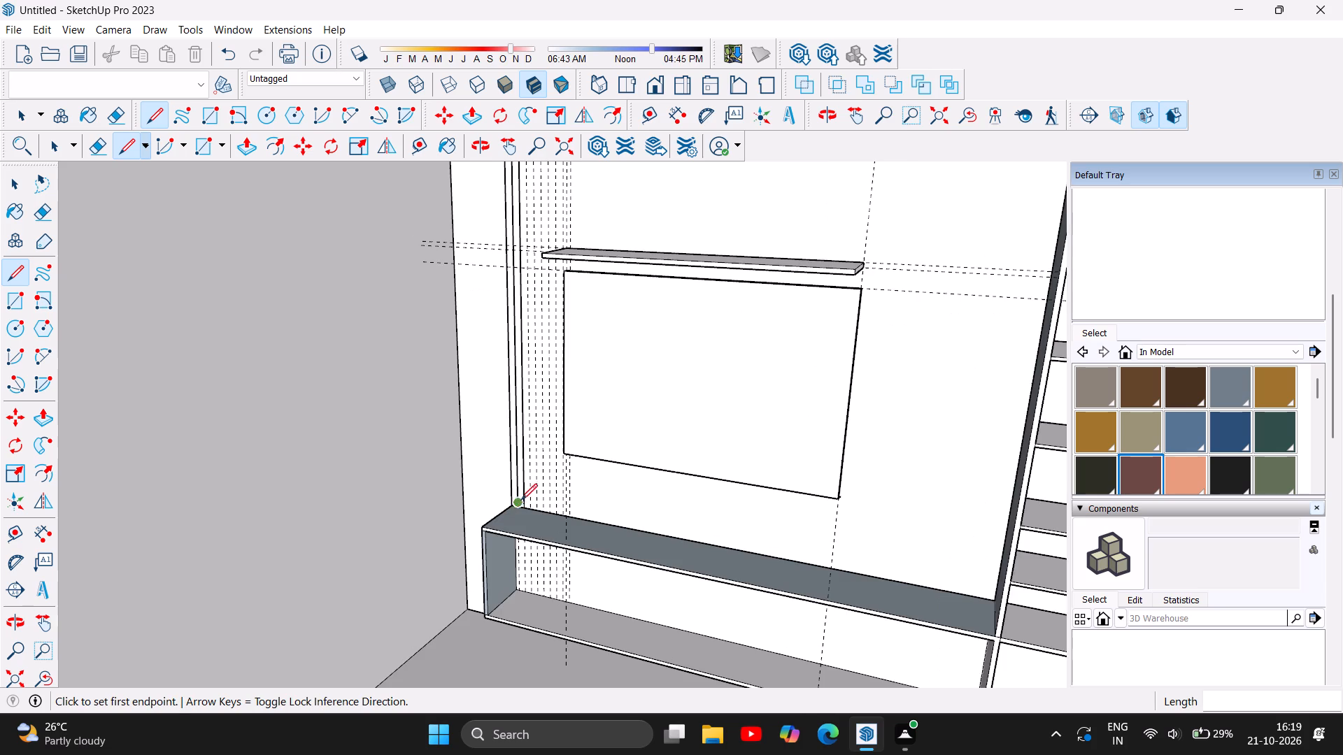
scroll(521, 498, "up", 12)
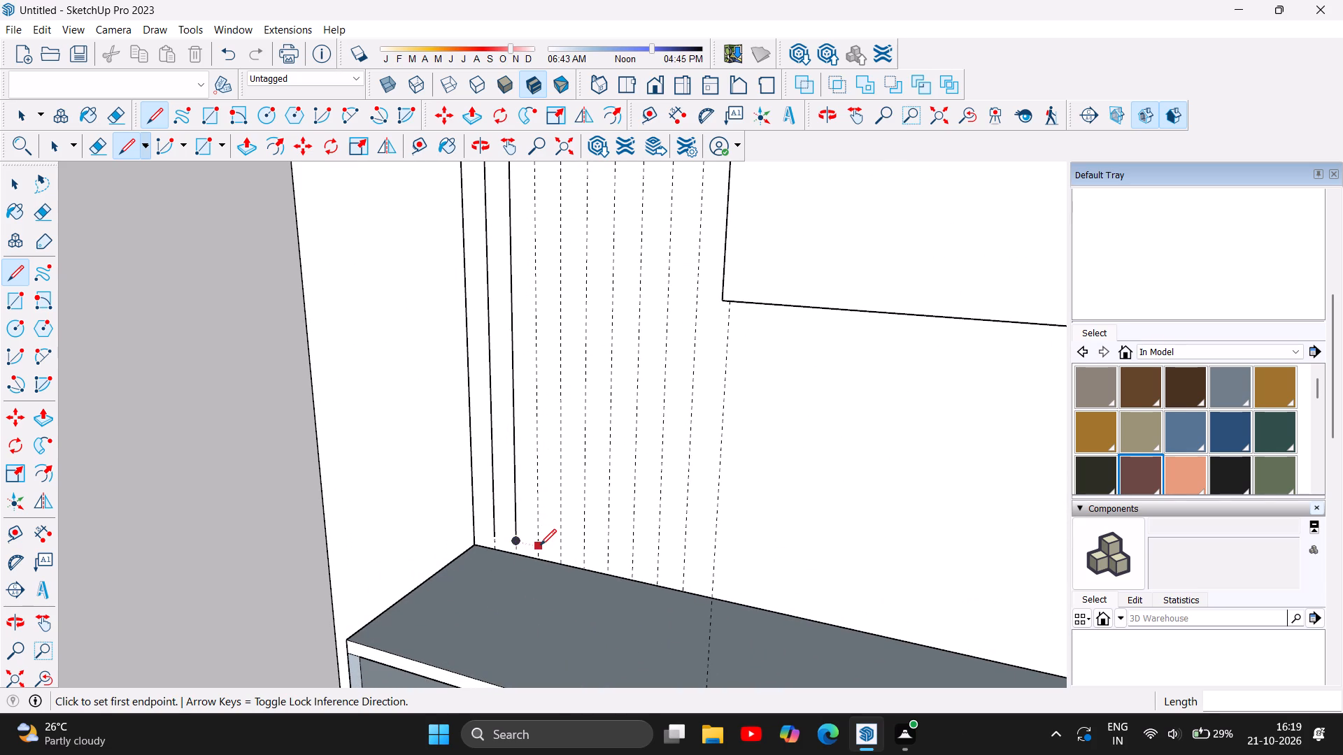
left_click(539, 545)
left_click(537, 546)
scroll(543, 475, "down", 6)
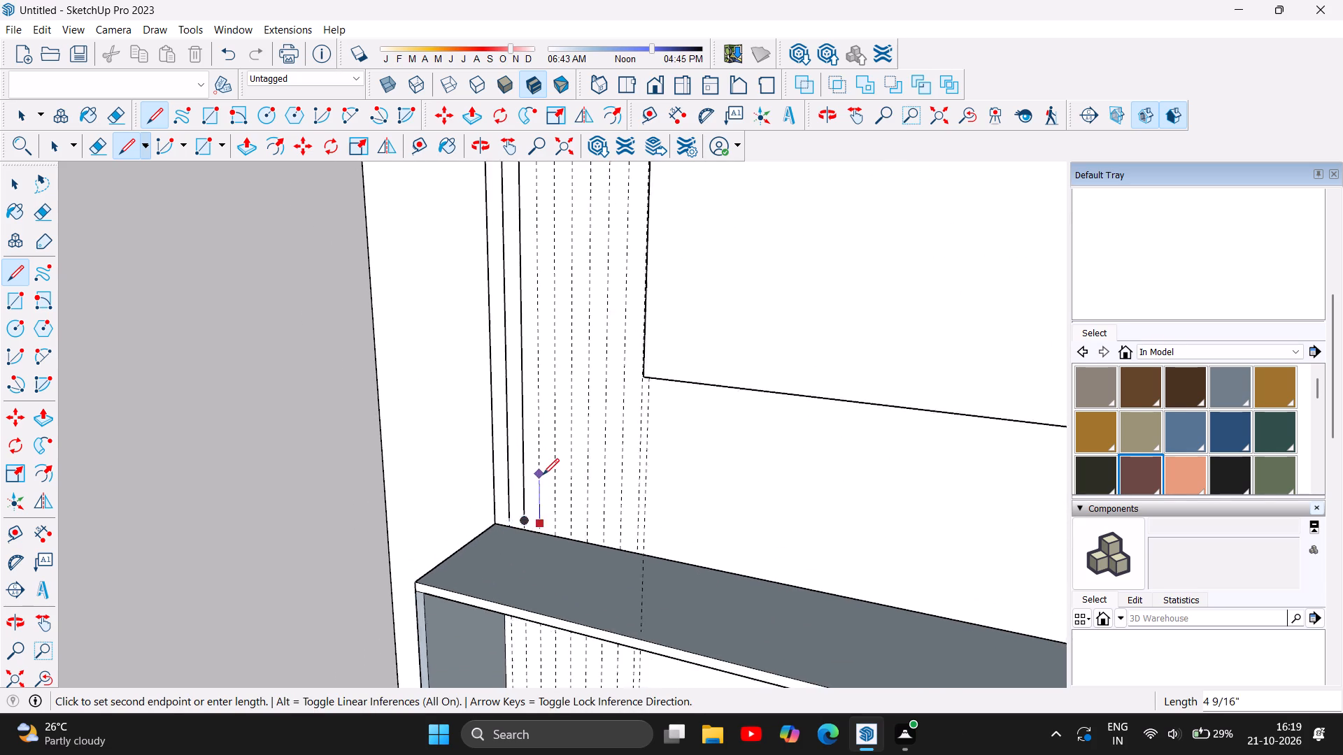
scroll(544, 476, "down", 13)
scroll(546, 295, "up", 5)
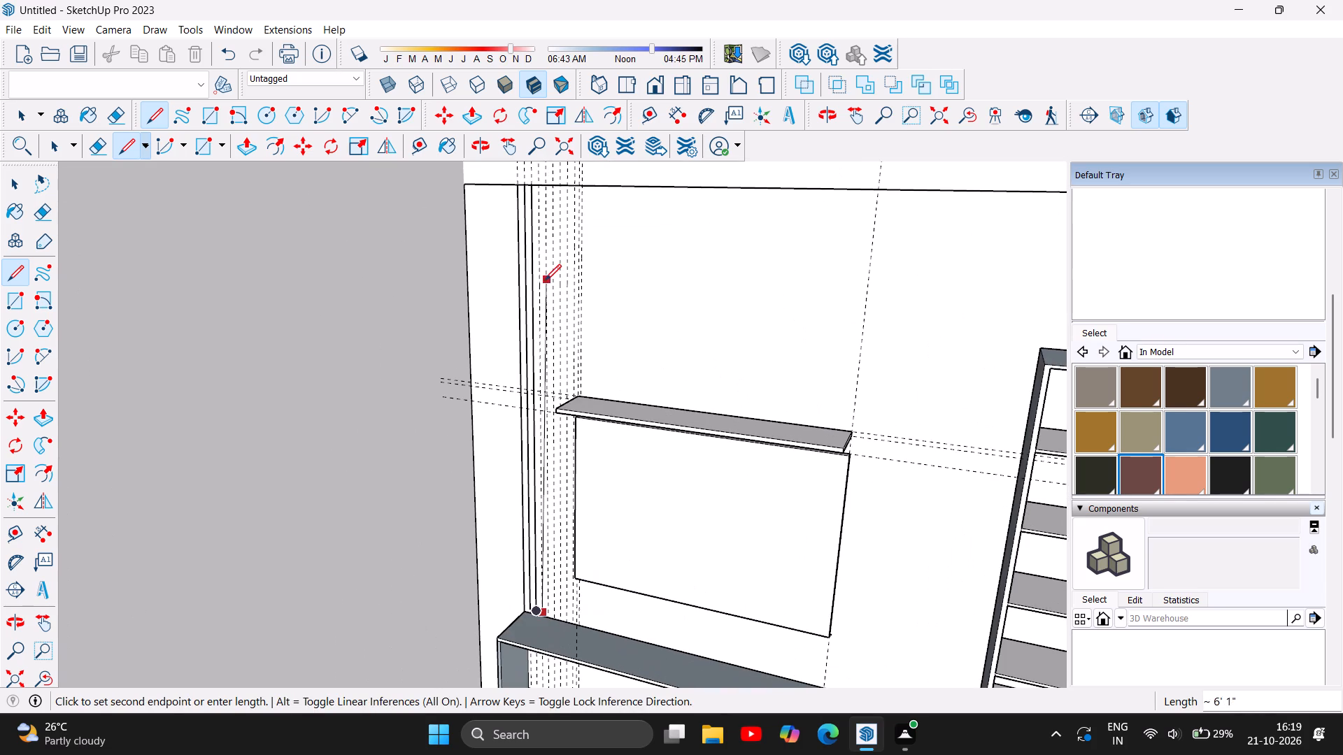
scroll(546, 294, "down", 5)
scroll(544, 235, "up", 8)
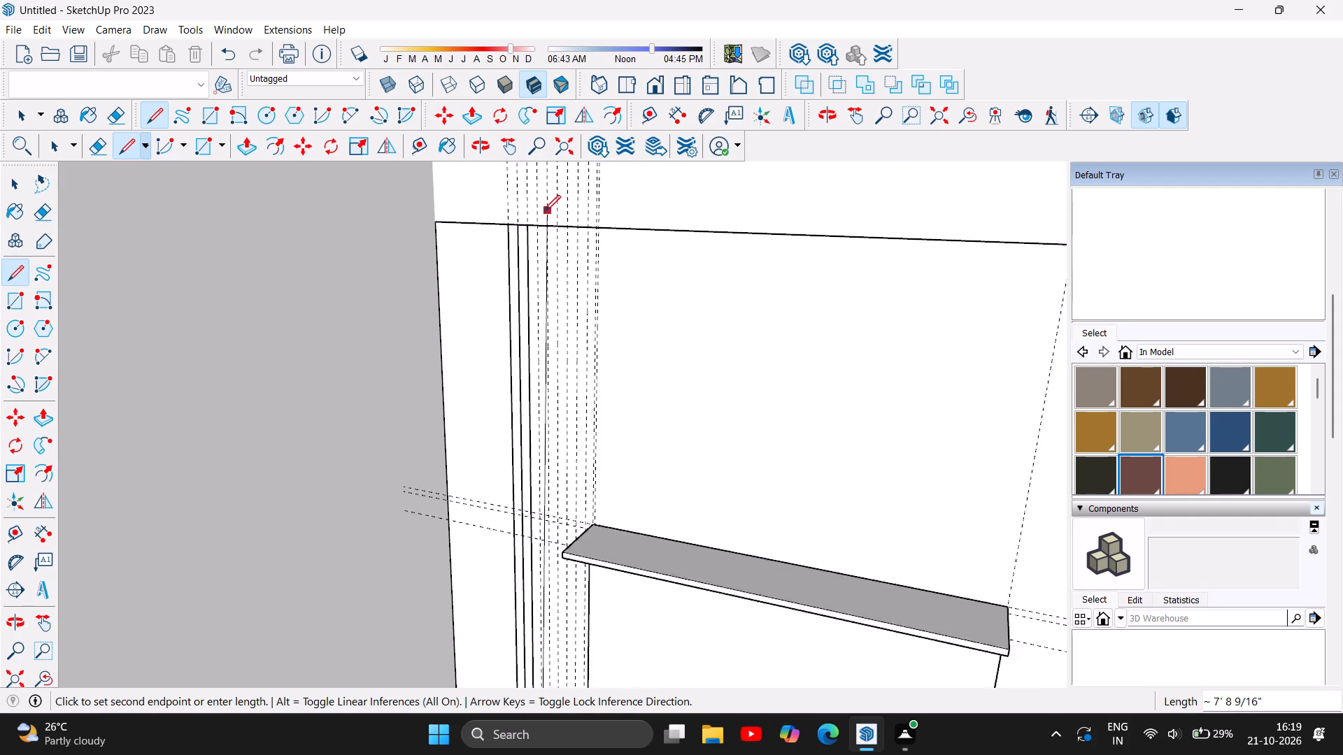
scroll(544, 211, "up", 9)
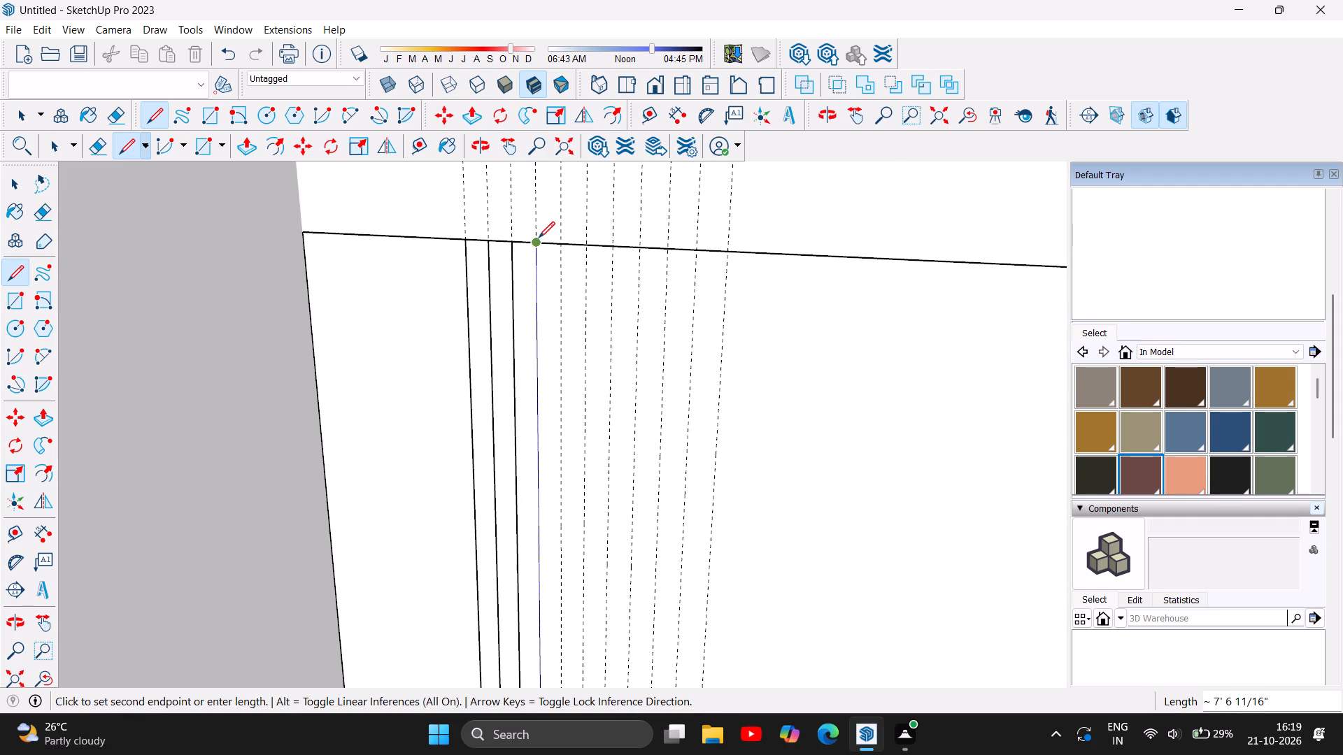
left_click(537, 240)
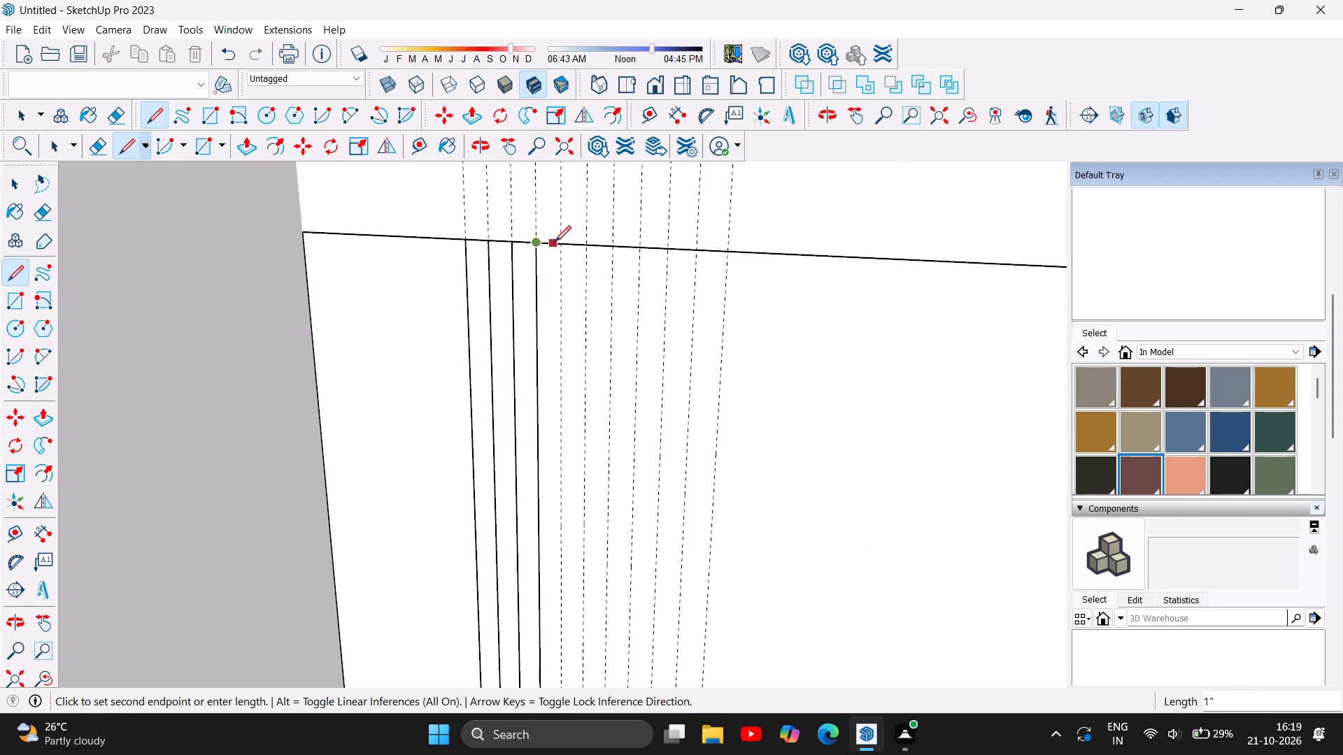
left_click(559, 246)
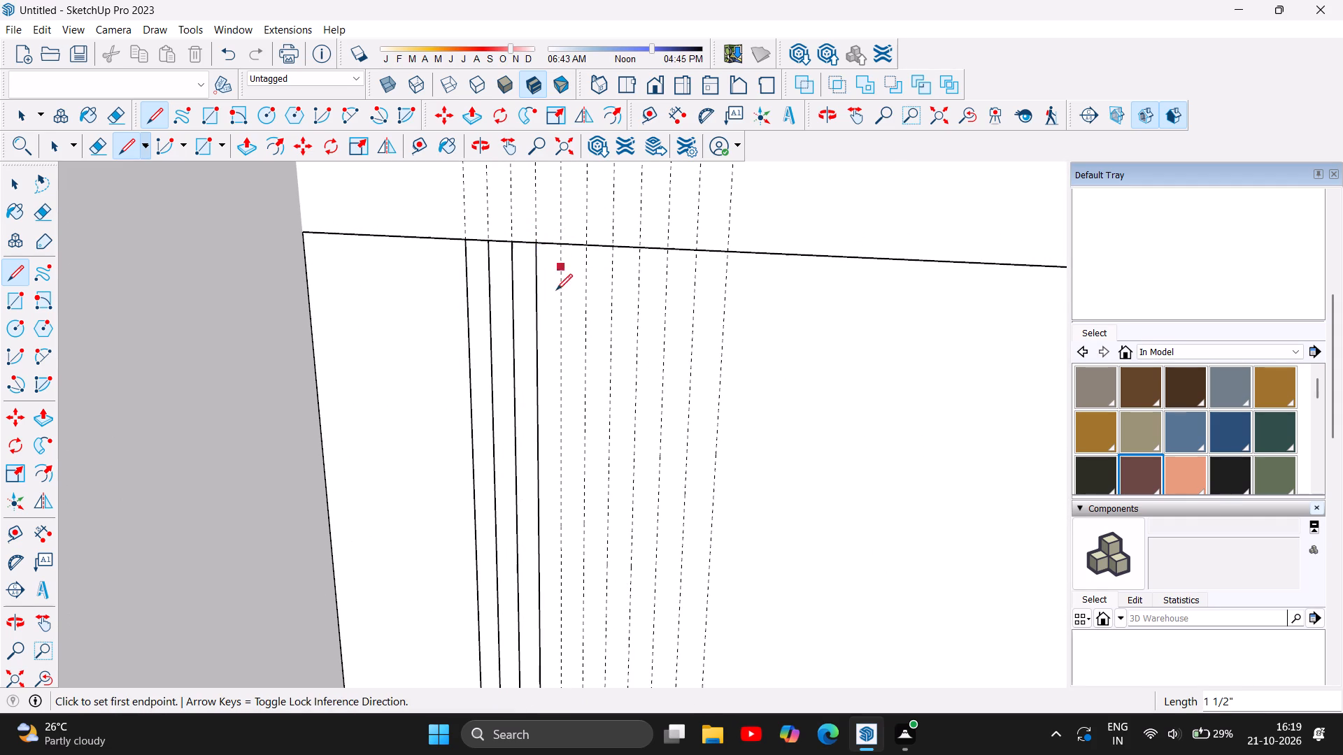
Draw a line about 7' 6 11/16" up the fifth strip guide from just above the cabinet to the panel's top edge, continuing 1 1/2" to the sixth guide.
scroll(560, 287, "down", 16)
scroll(571, 266, "down", 6)
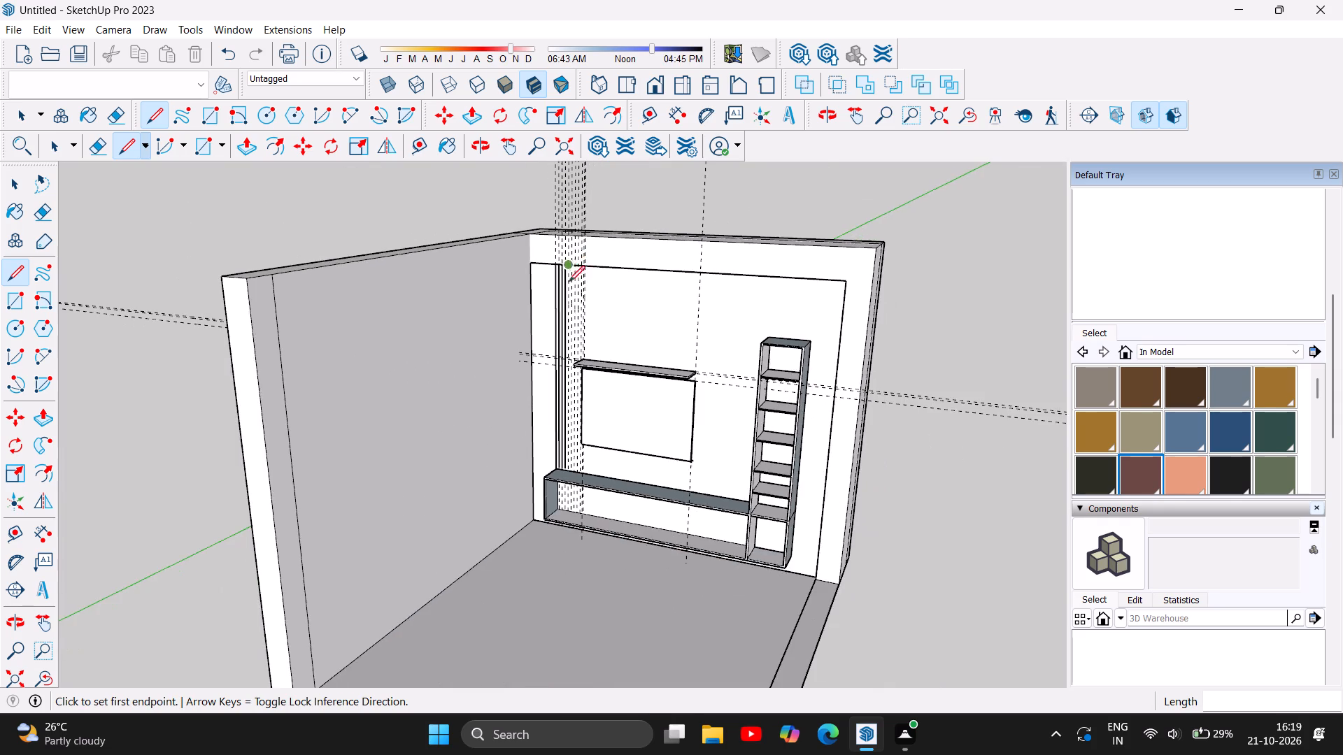
scroll(564, 412, "up", 5)
scroll(578, 470, "up", 6)
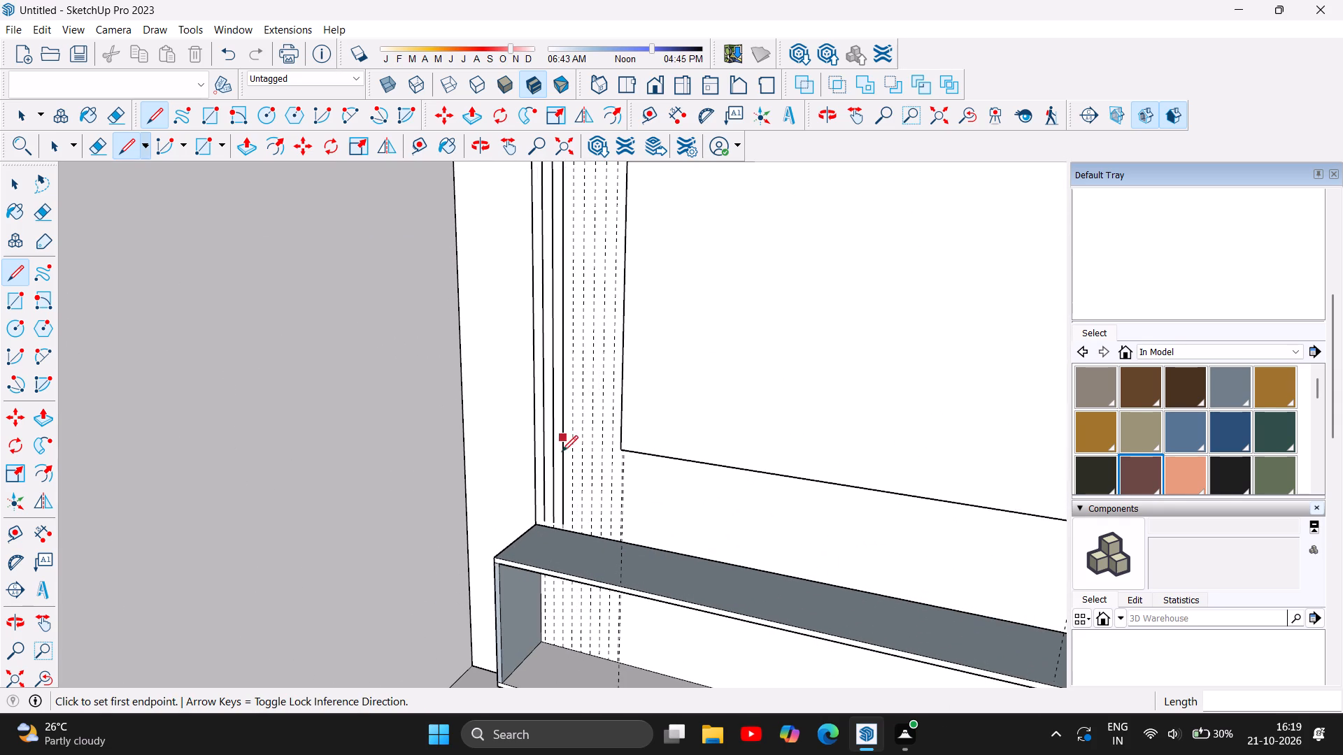
scroll(563, 463, "up", 6)
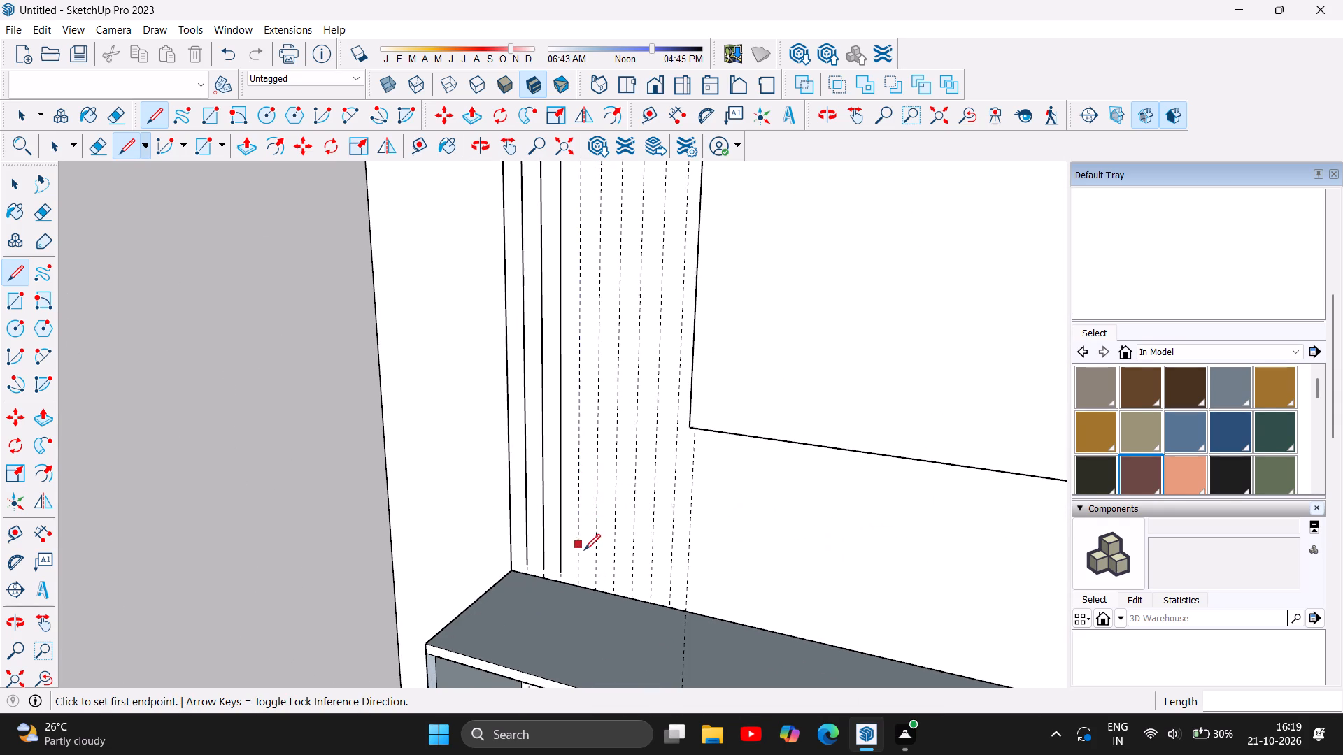
left_click(576, 579)
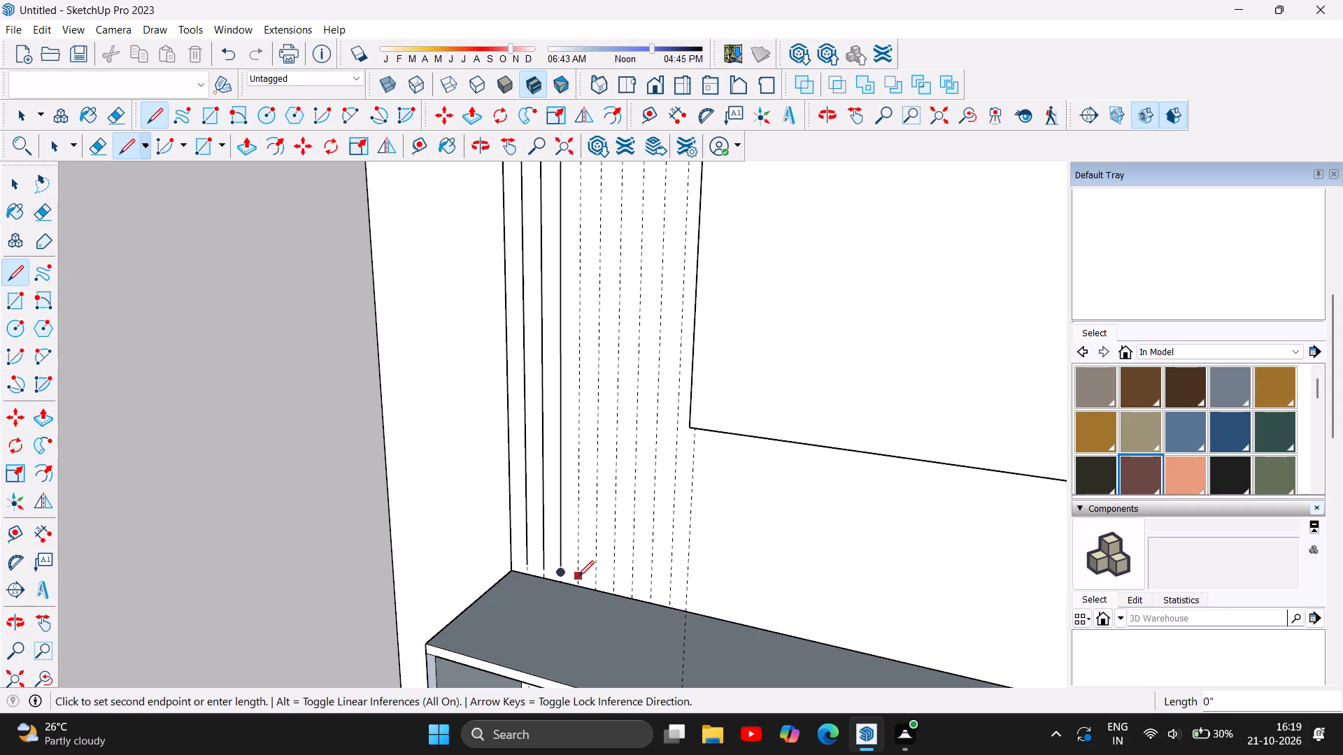
left_click(578, 577)
scroll(588, 519, "down", 13)
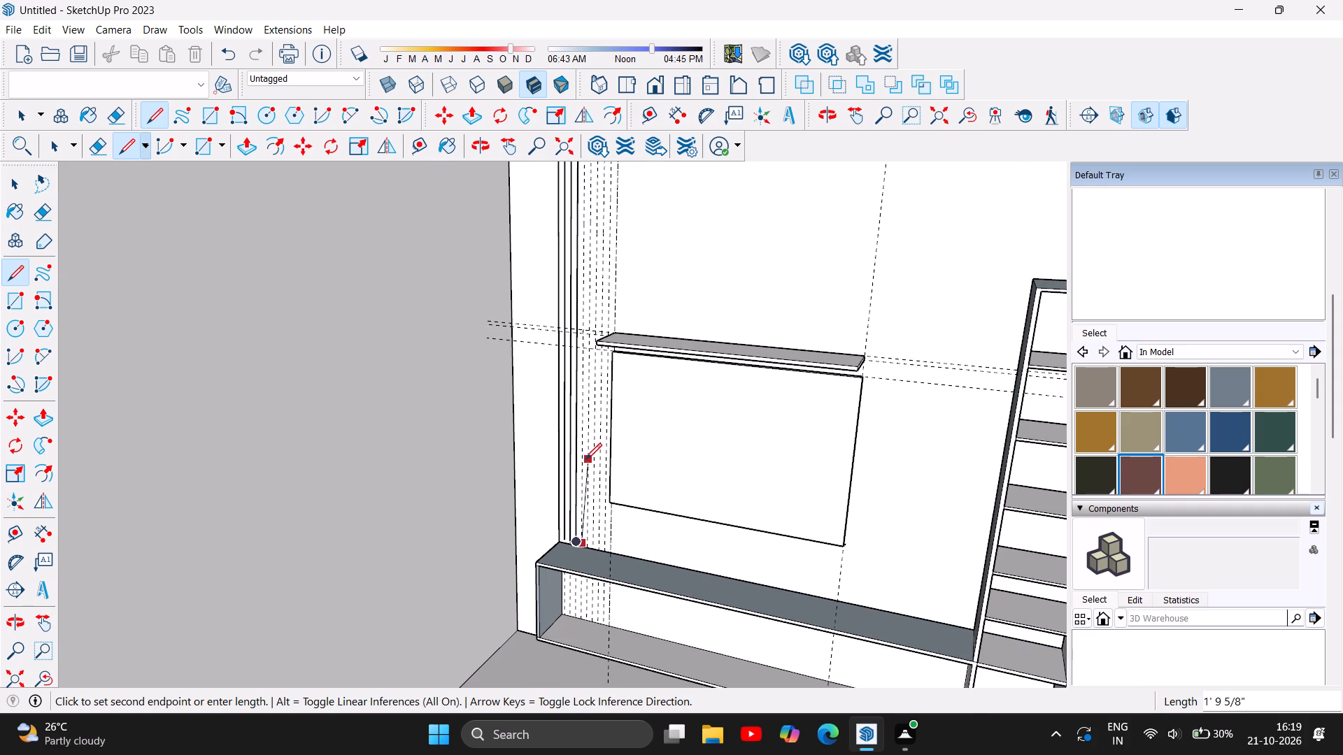
scroll(585, 459, "down", 9)
scroll(587, 331, "up", 4)
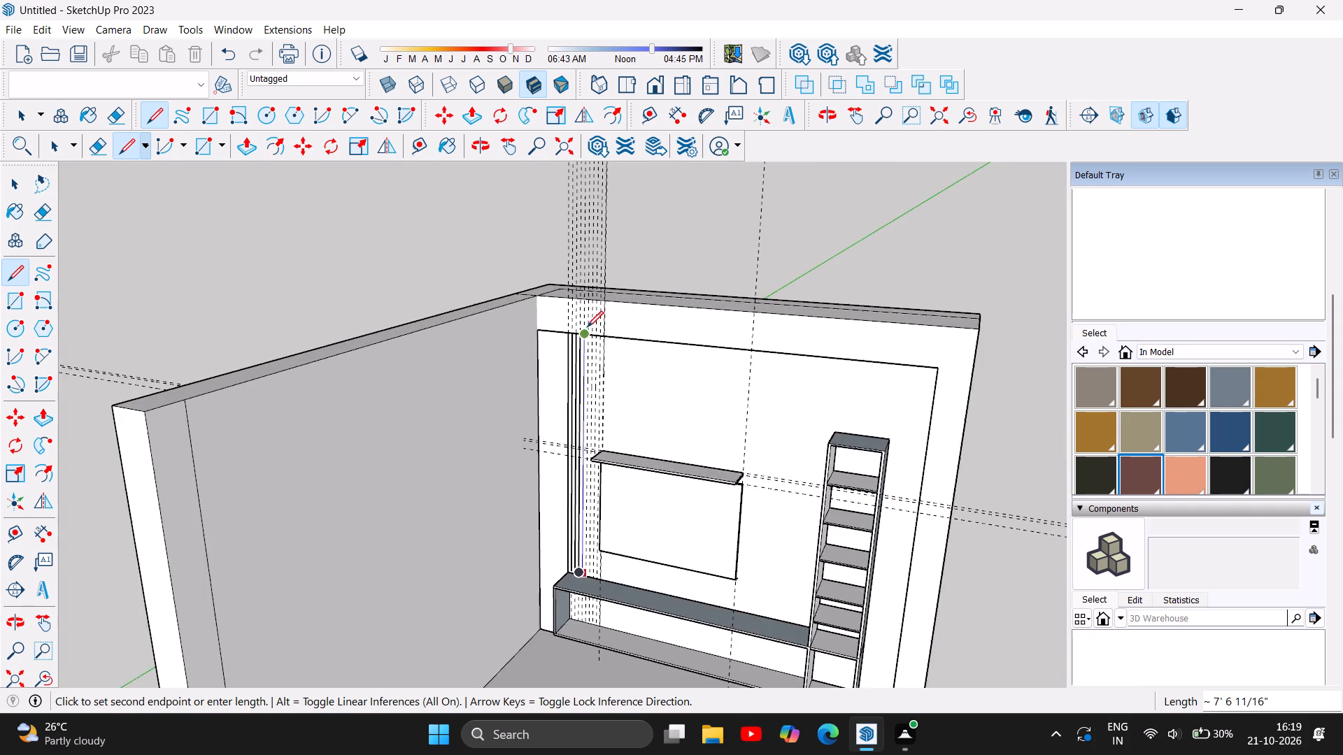
scroll(587, 327, "up", 19)
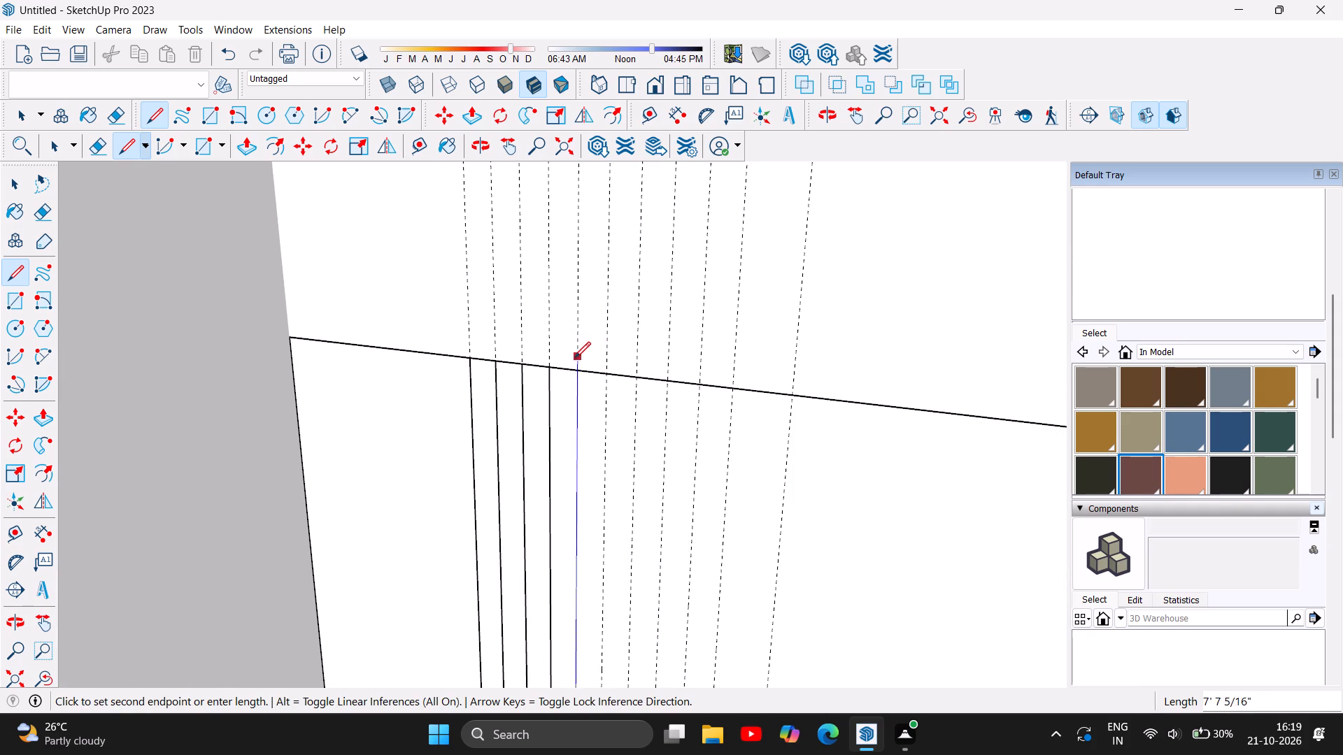
left_click(574, 371)
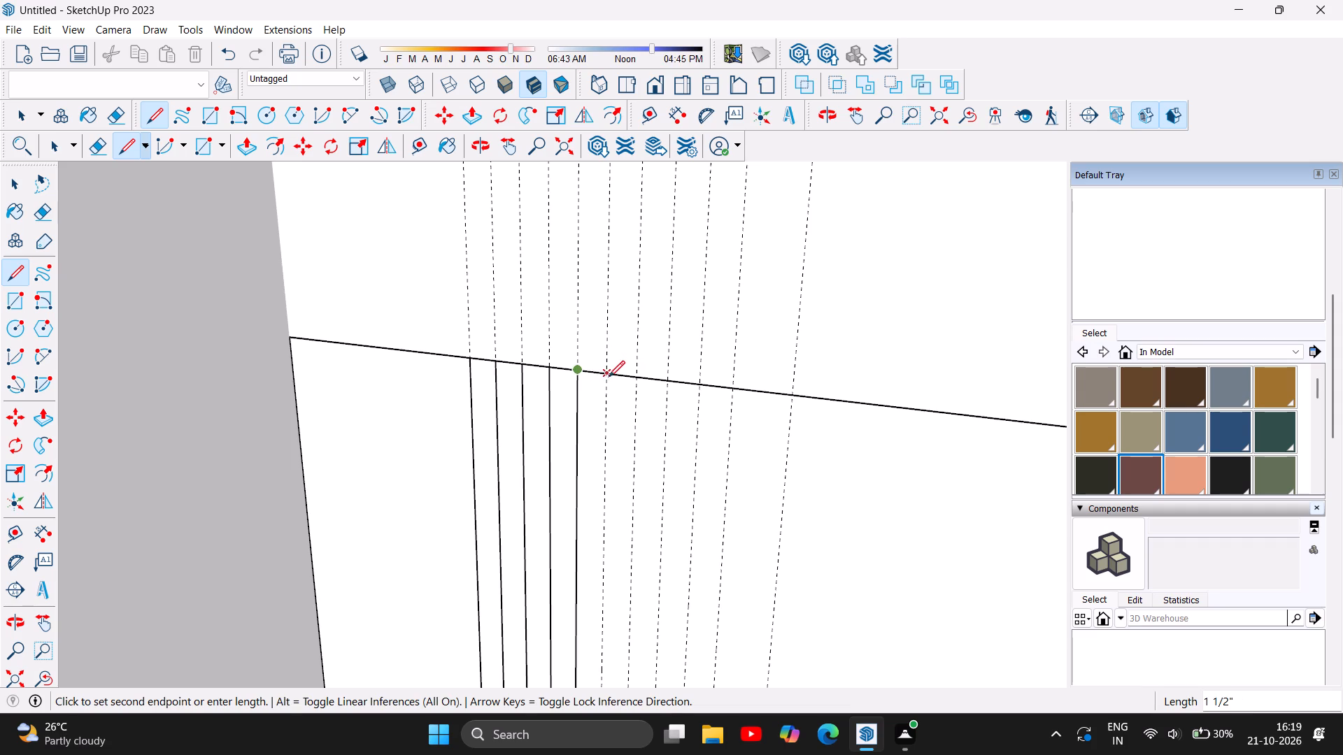
left_click(608, 374)
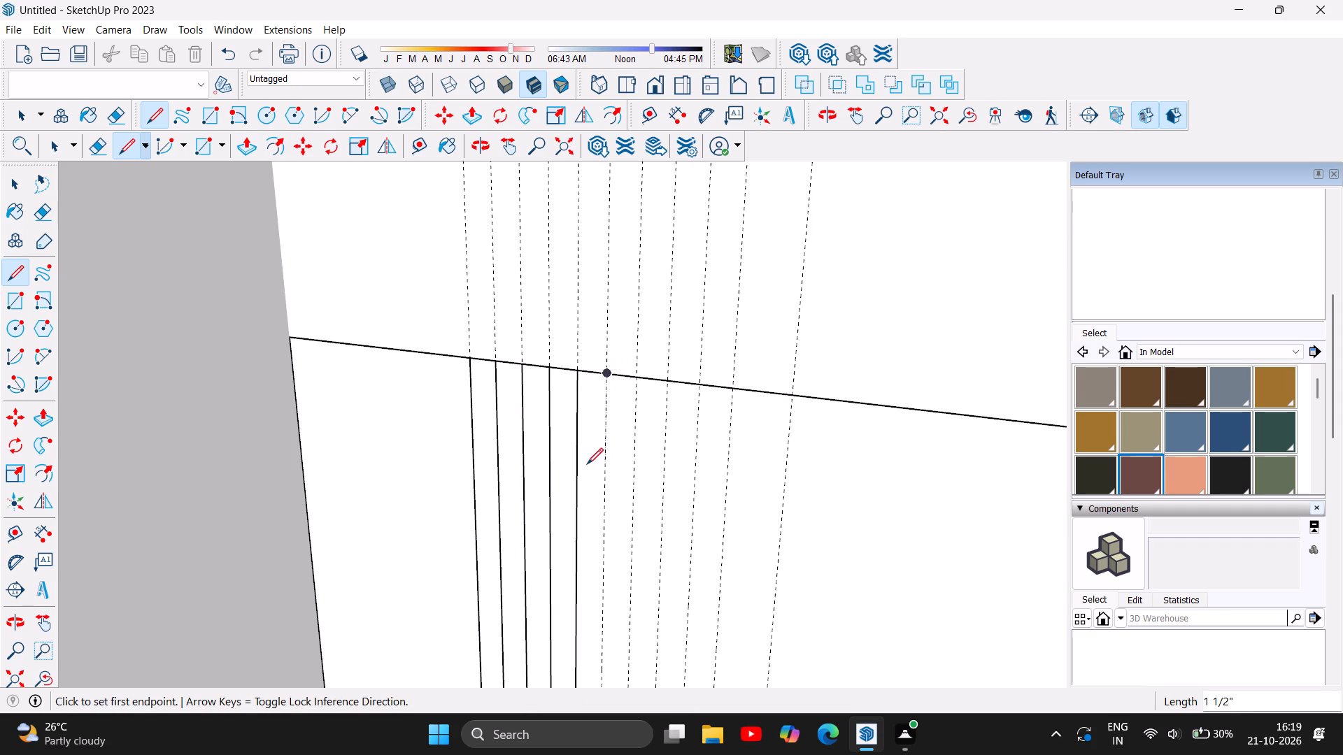
Draw a line about 7' 6 11/16" up the sixth strip guide from just above the low cabinet to the panel's top edge, and end the line there.
scroll(602, 362, "down", 16)
scroll(588, 445, "down", 7)
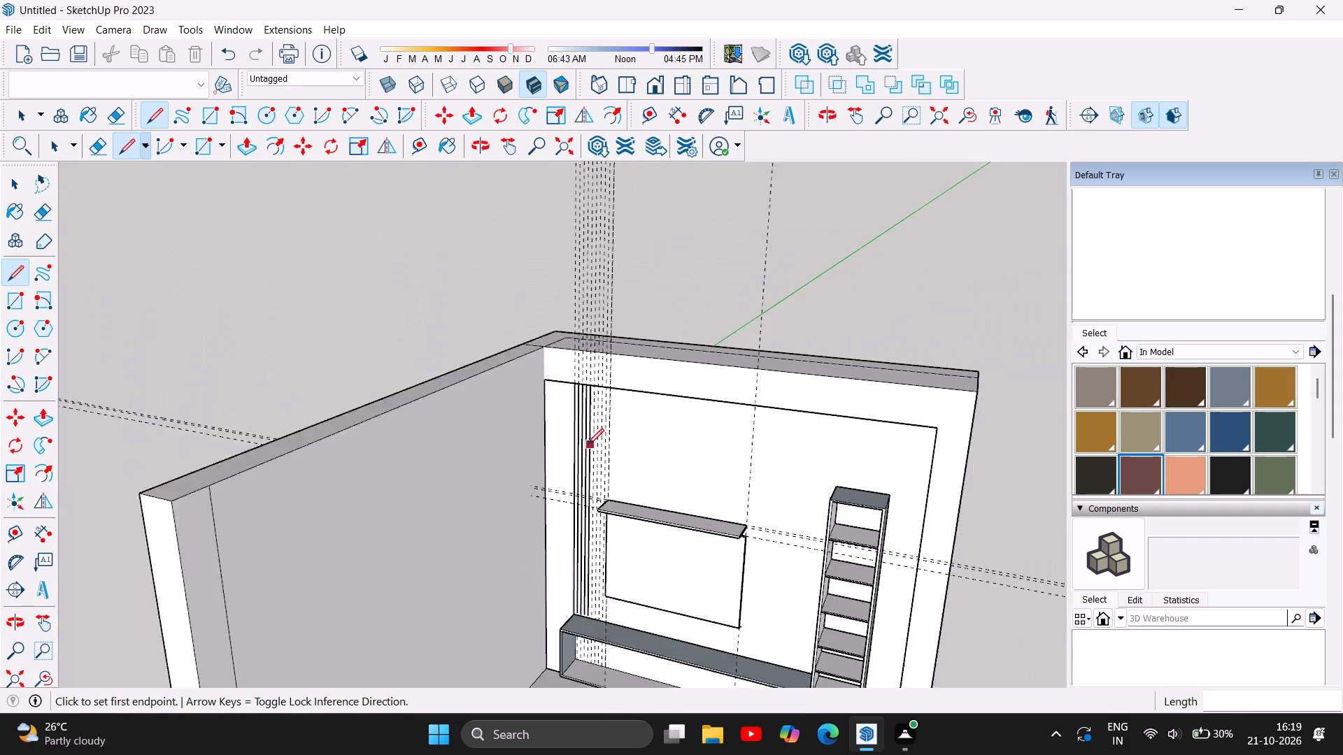
scroll(582, 574, "up", 12)
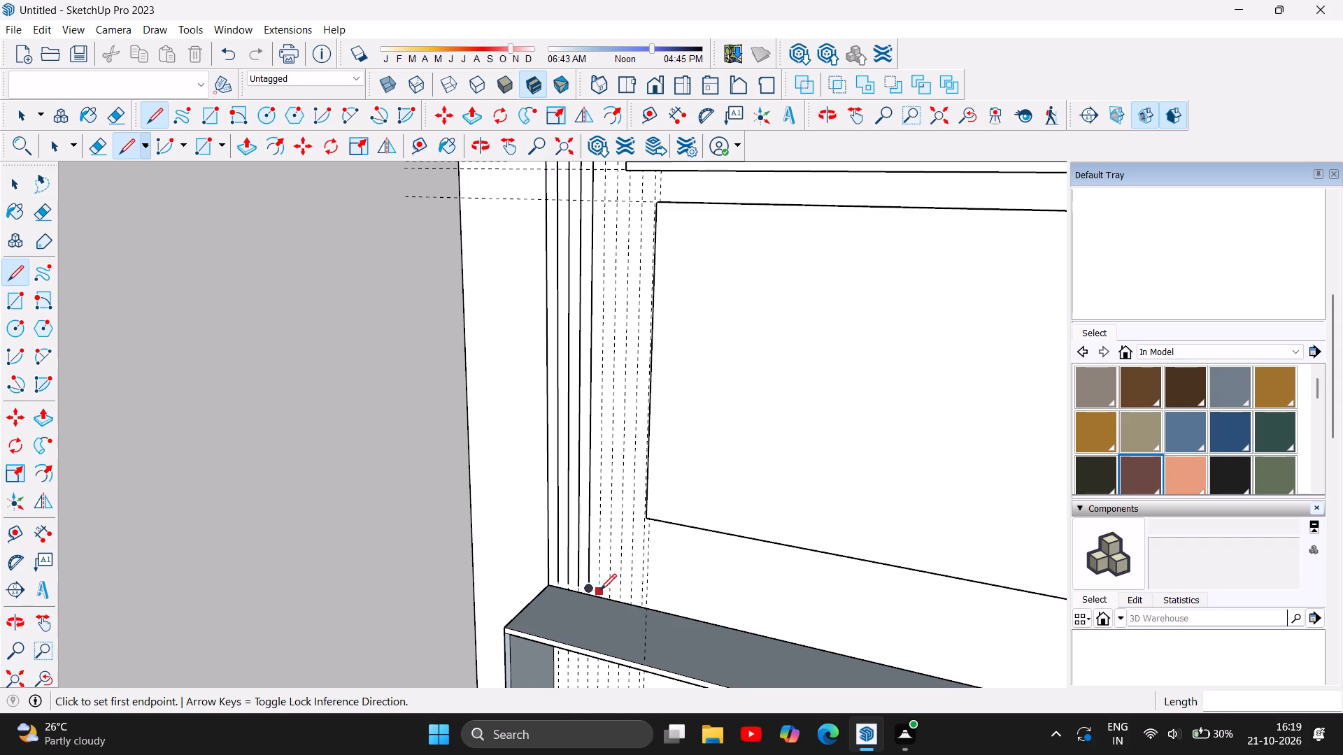
left_click(600, 590)
scroll(606, 531, "down", 12)
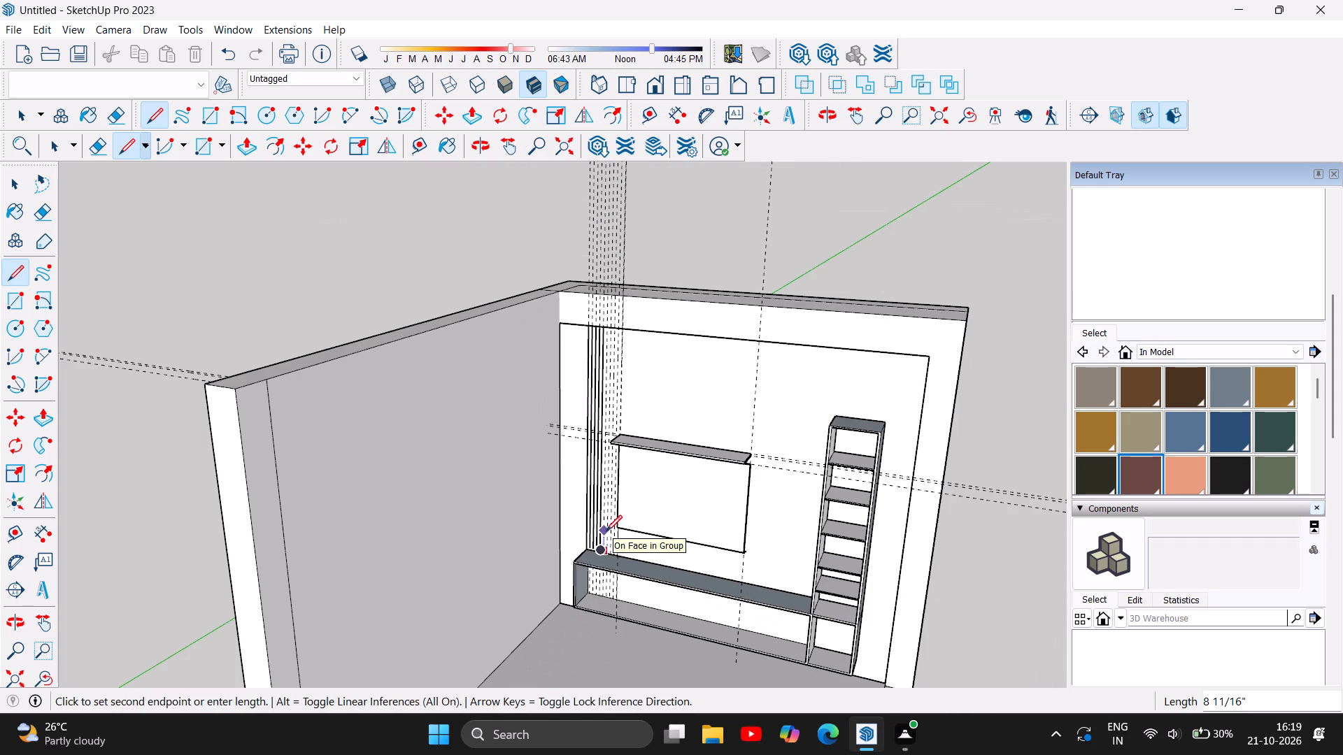
scroll(609, 339, "up", 3)
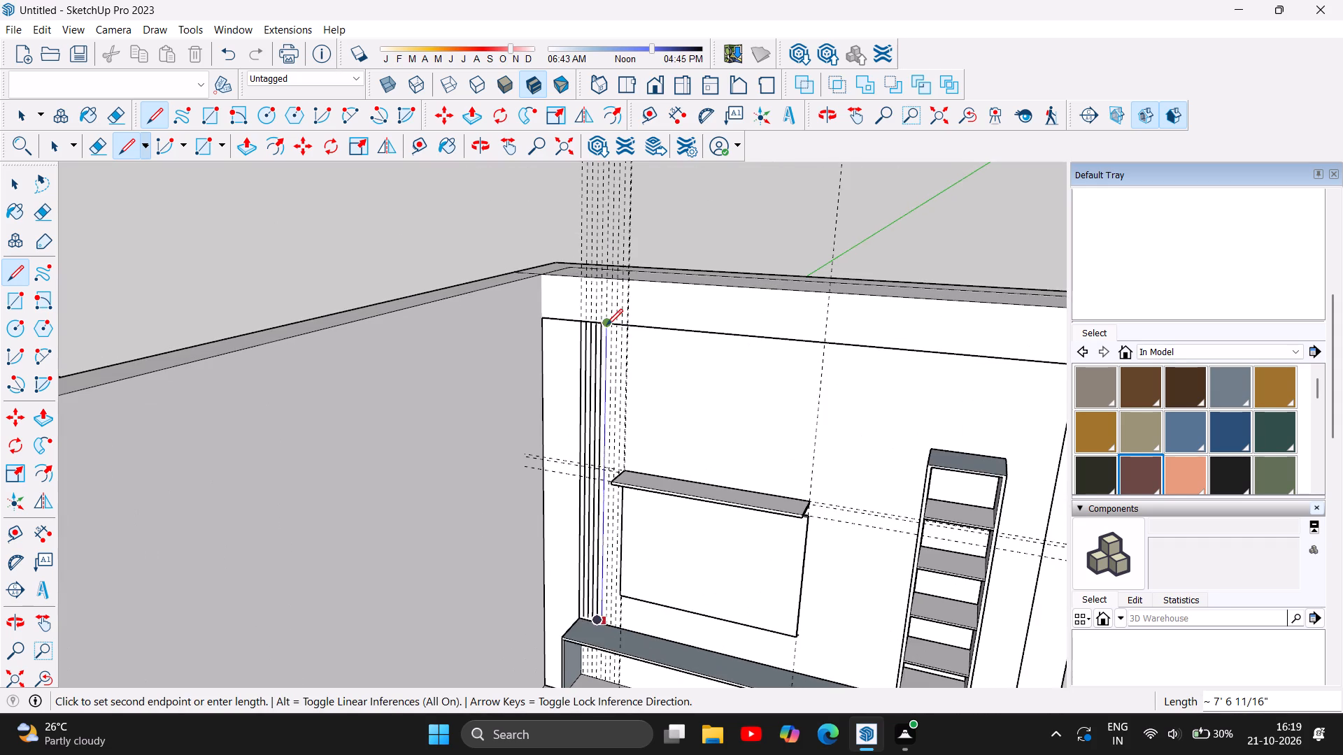
scroll(606, 325, "up", 11)
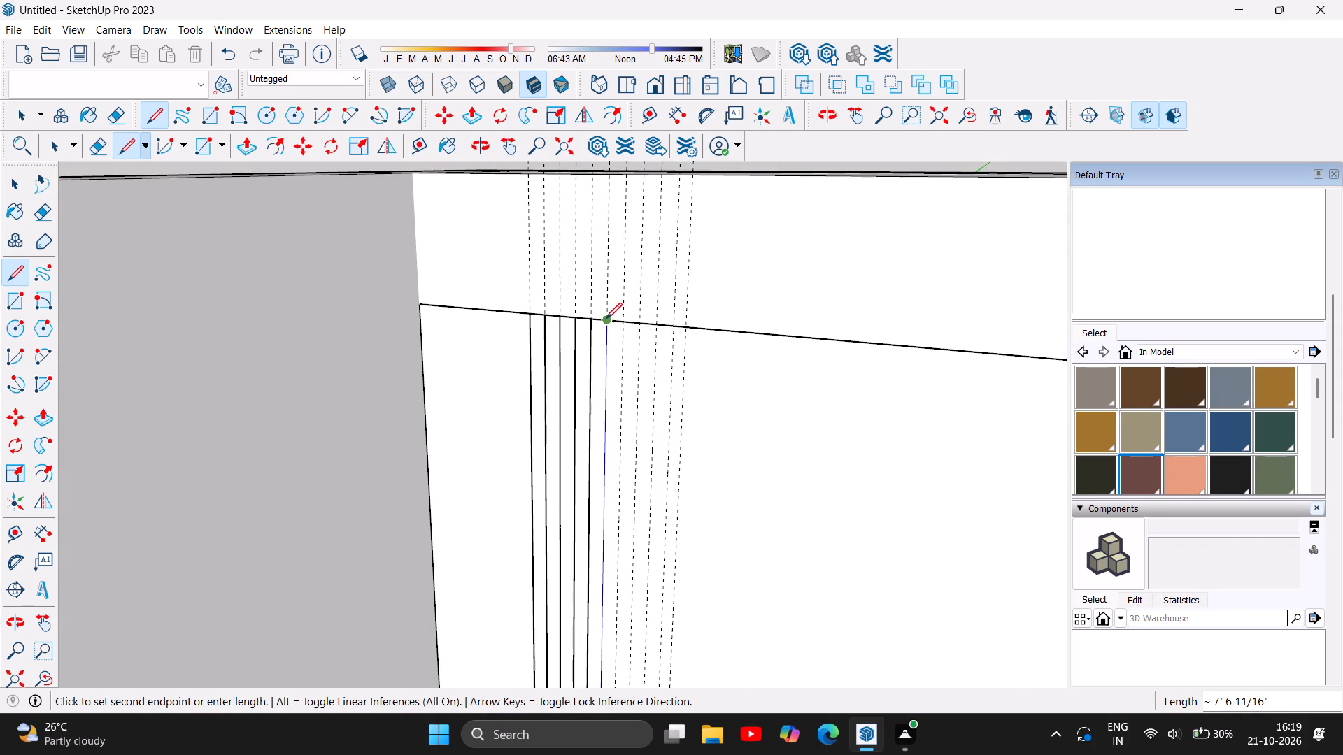
left_click(606, 324)
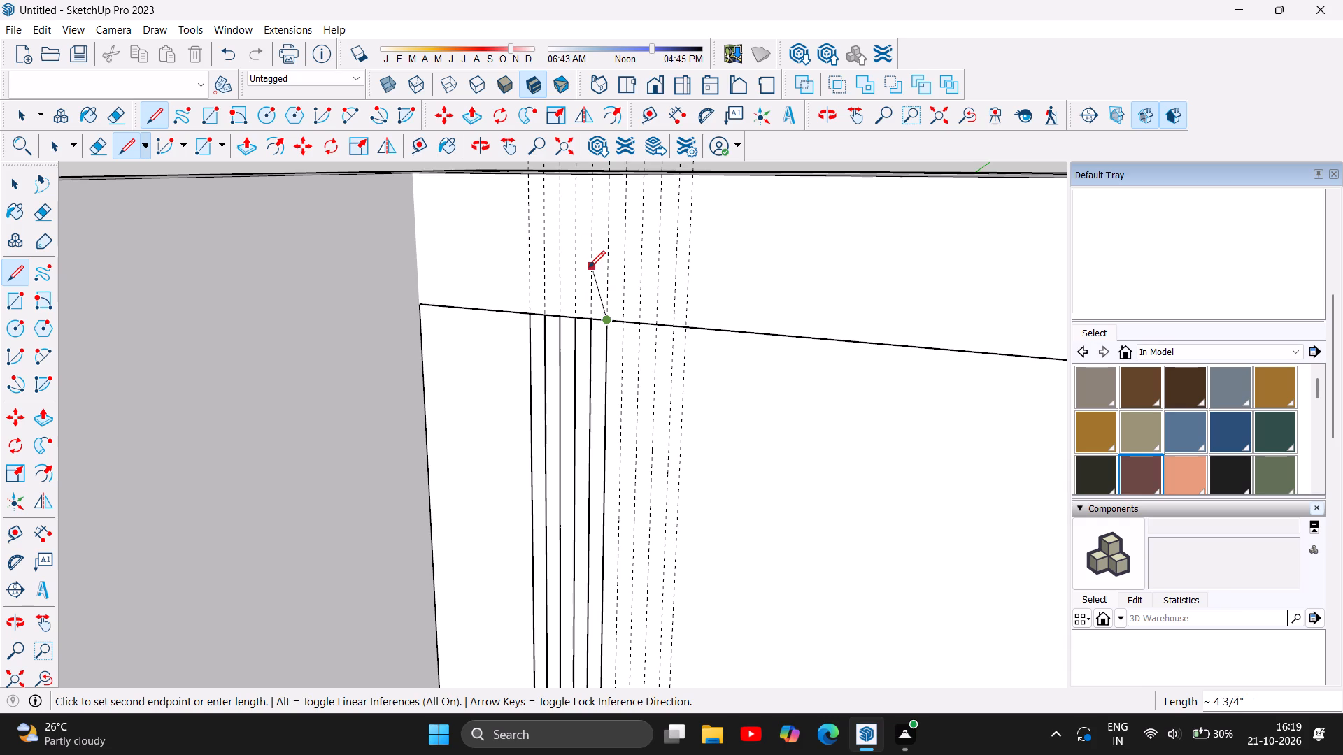
key("Escape")
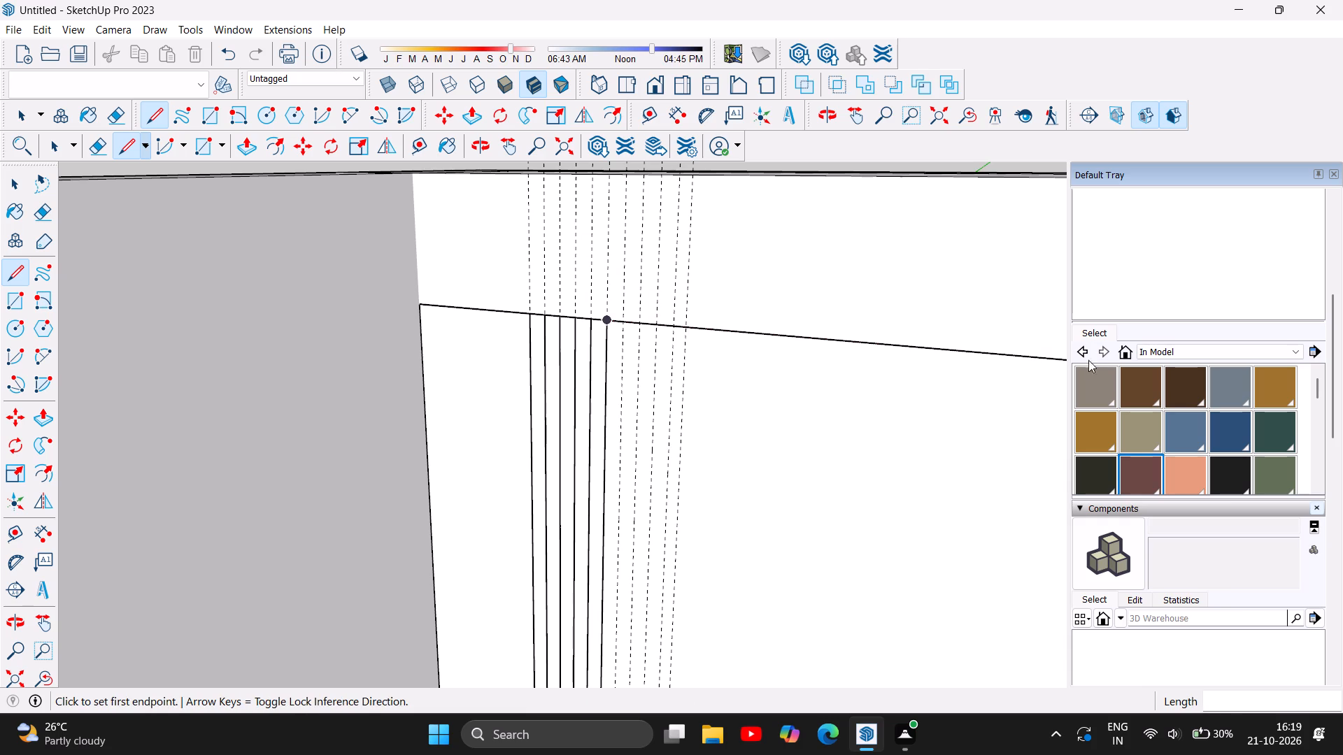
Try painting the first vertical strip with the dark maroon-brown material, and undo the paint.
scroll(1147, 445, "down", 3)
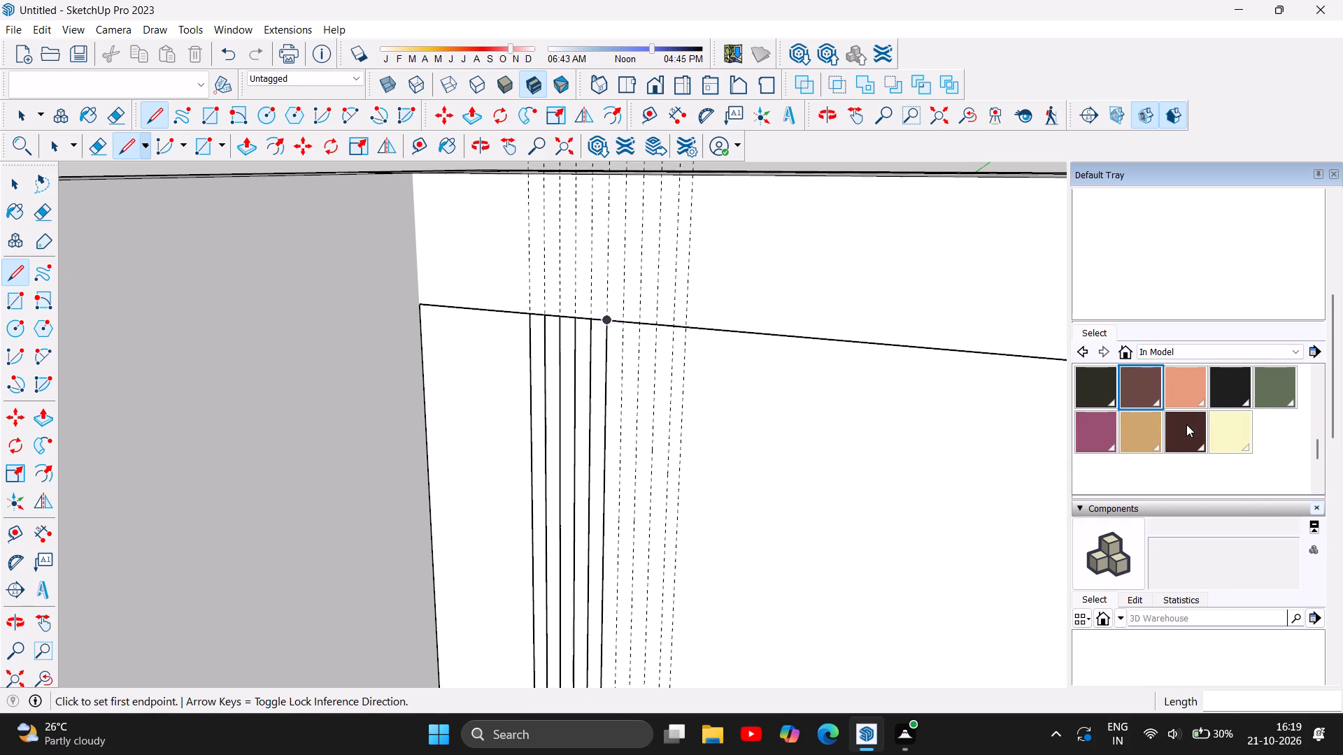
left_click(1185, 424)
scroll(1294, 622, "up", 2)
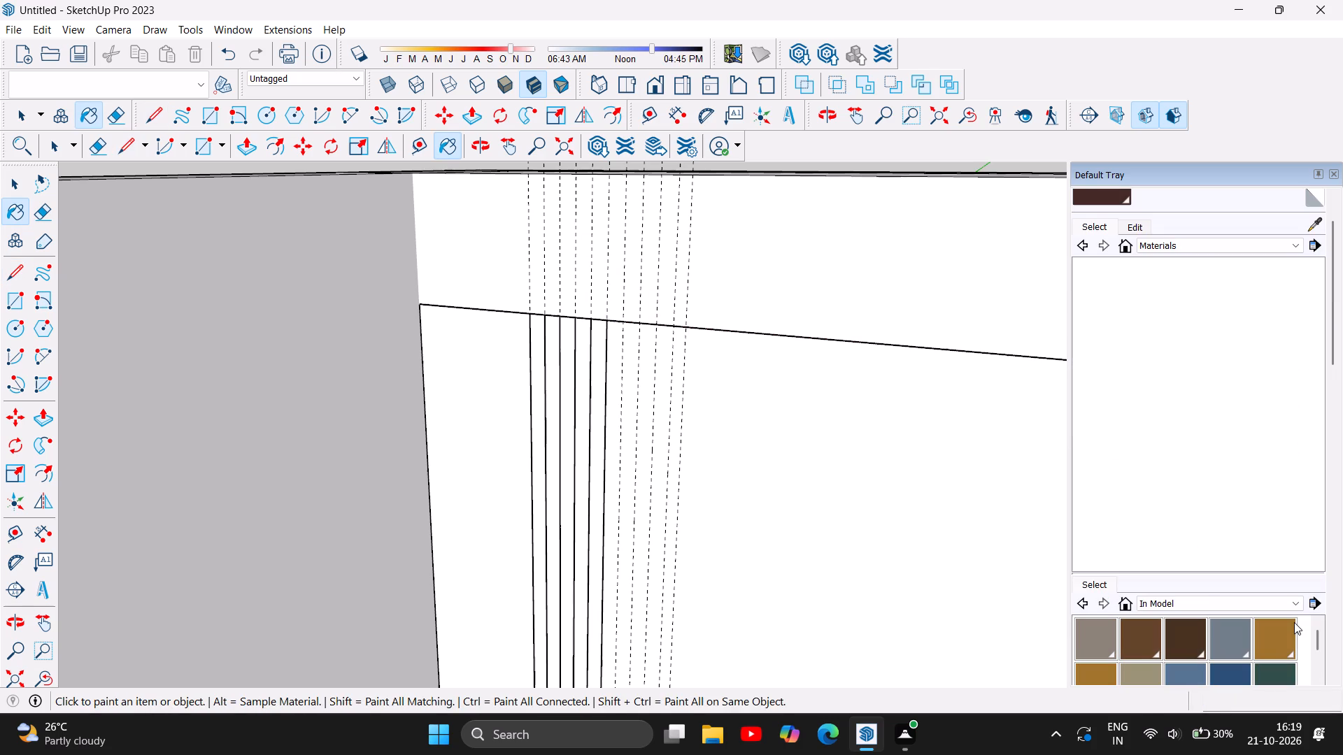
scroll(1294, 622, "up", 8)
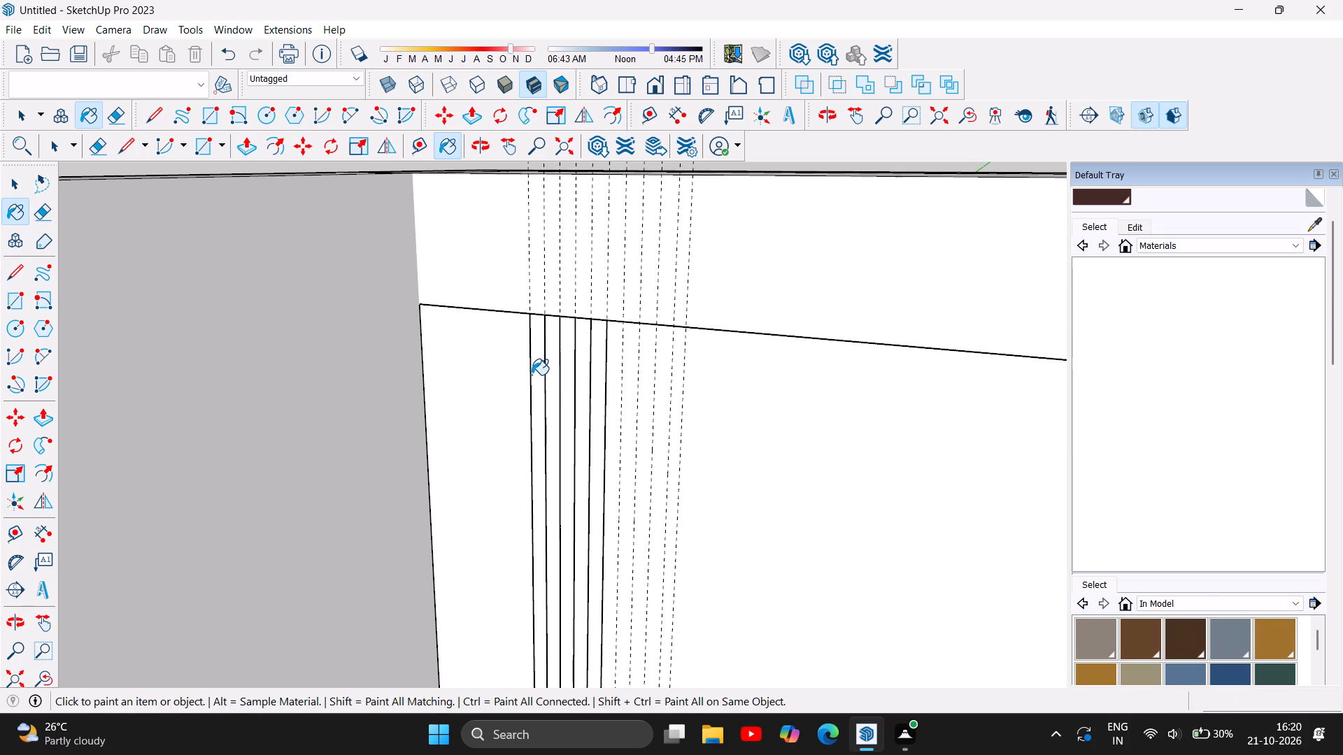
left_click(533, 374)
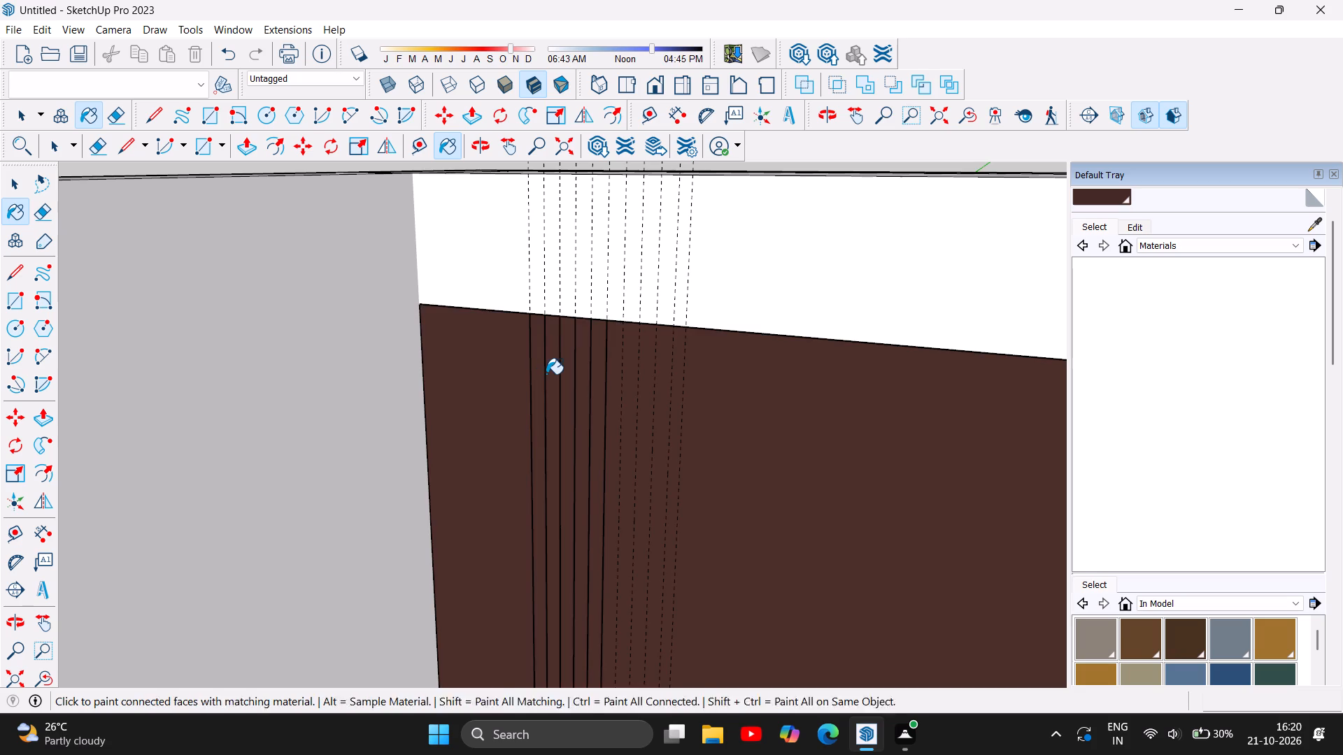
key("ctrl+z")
Close the strips' lower ends with a 7 1/2" line from the sixth strip line to the first, just above the low cabinet.
scroll(574, 312, "down", 11)
scroll(593, 696, "down", 1)
scroll(588, 685, "up", 5)
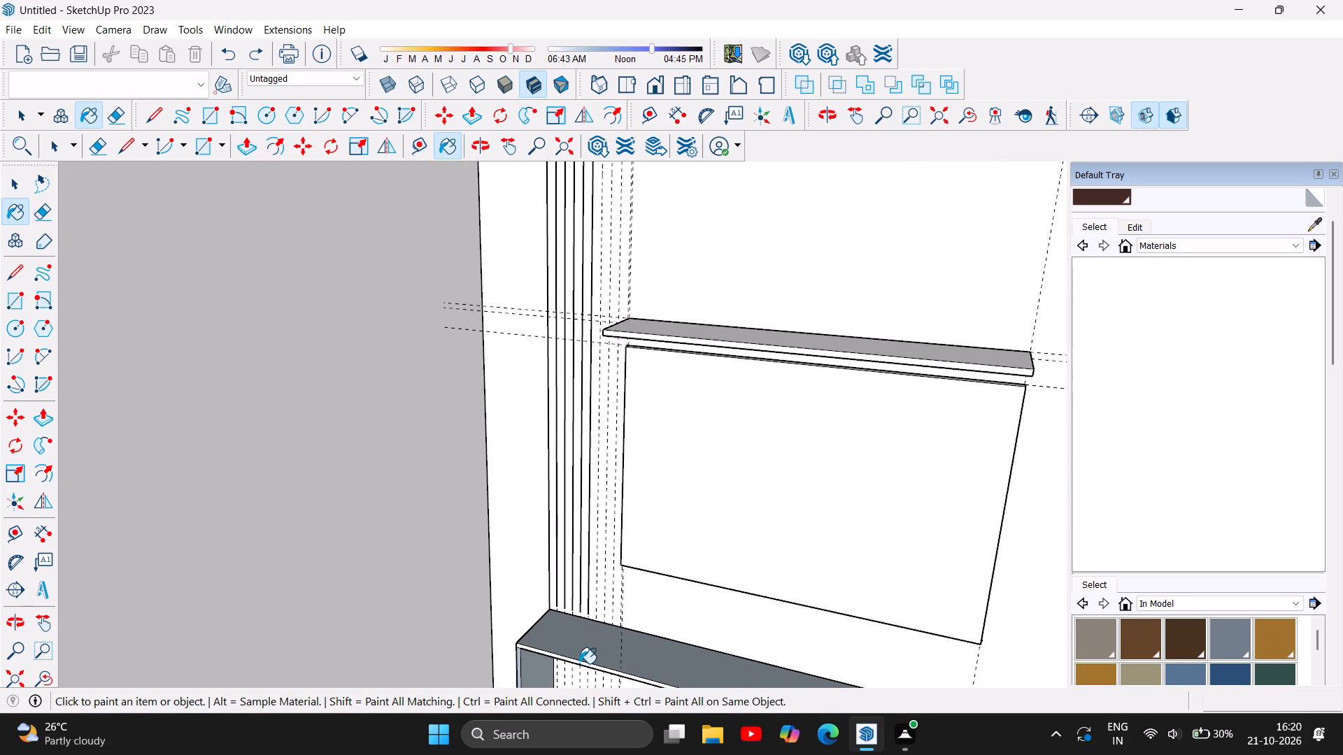
scroll(551, 612, "up", 7)
left_click(17, 280)
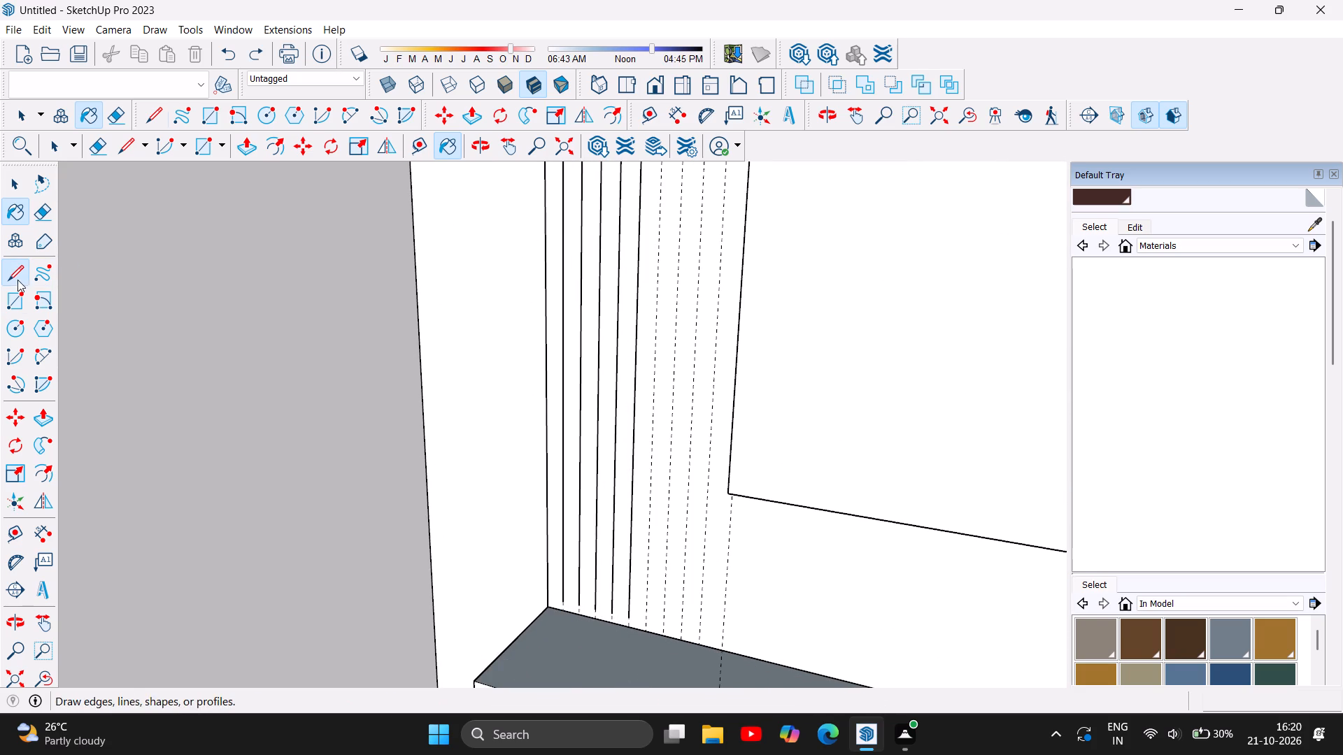
left_click(633, 618)
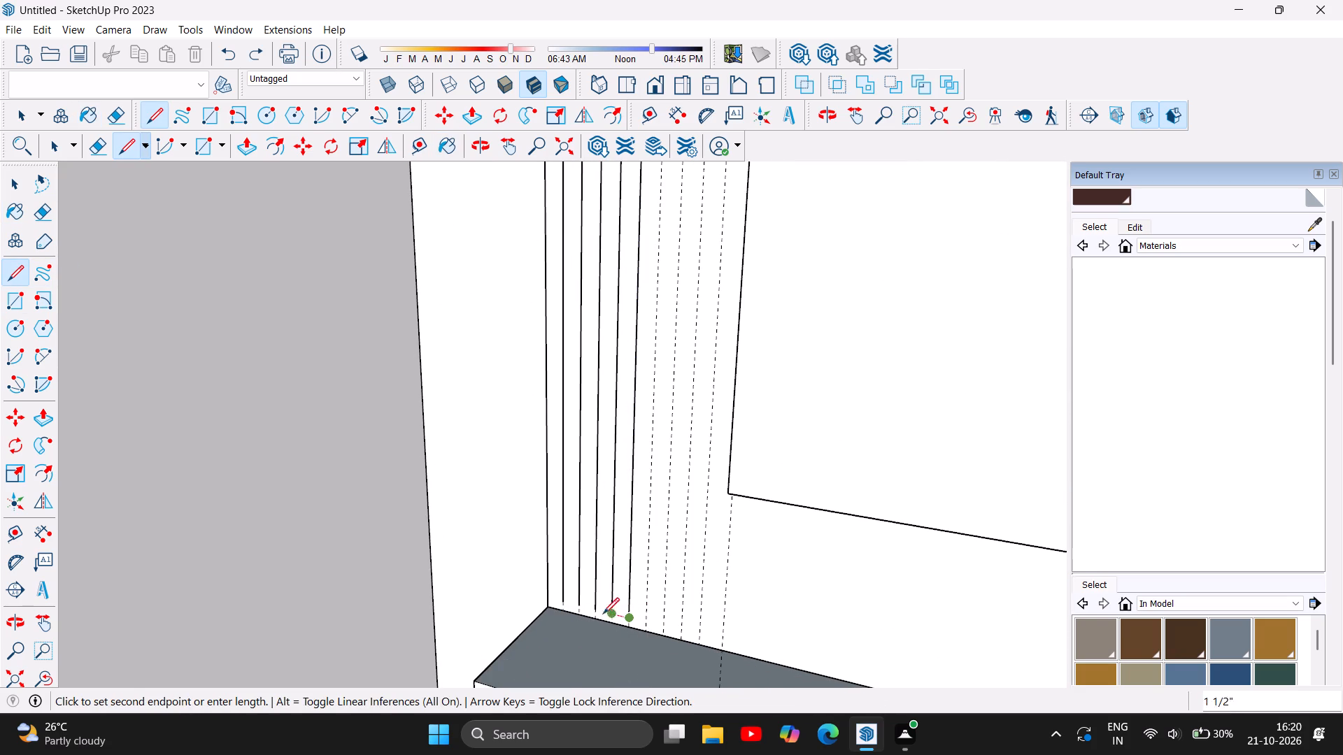
left_click(547, 594)
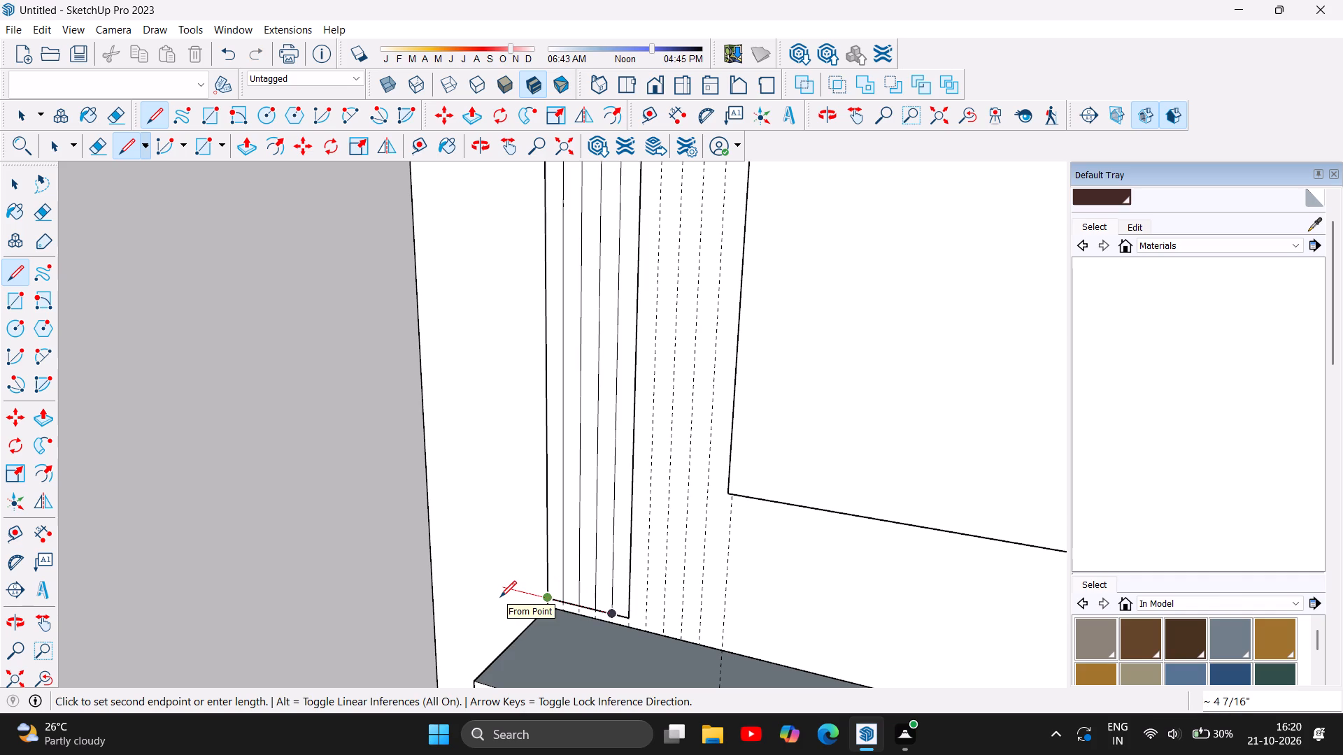
key("Escape")
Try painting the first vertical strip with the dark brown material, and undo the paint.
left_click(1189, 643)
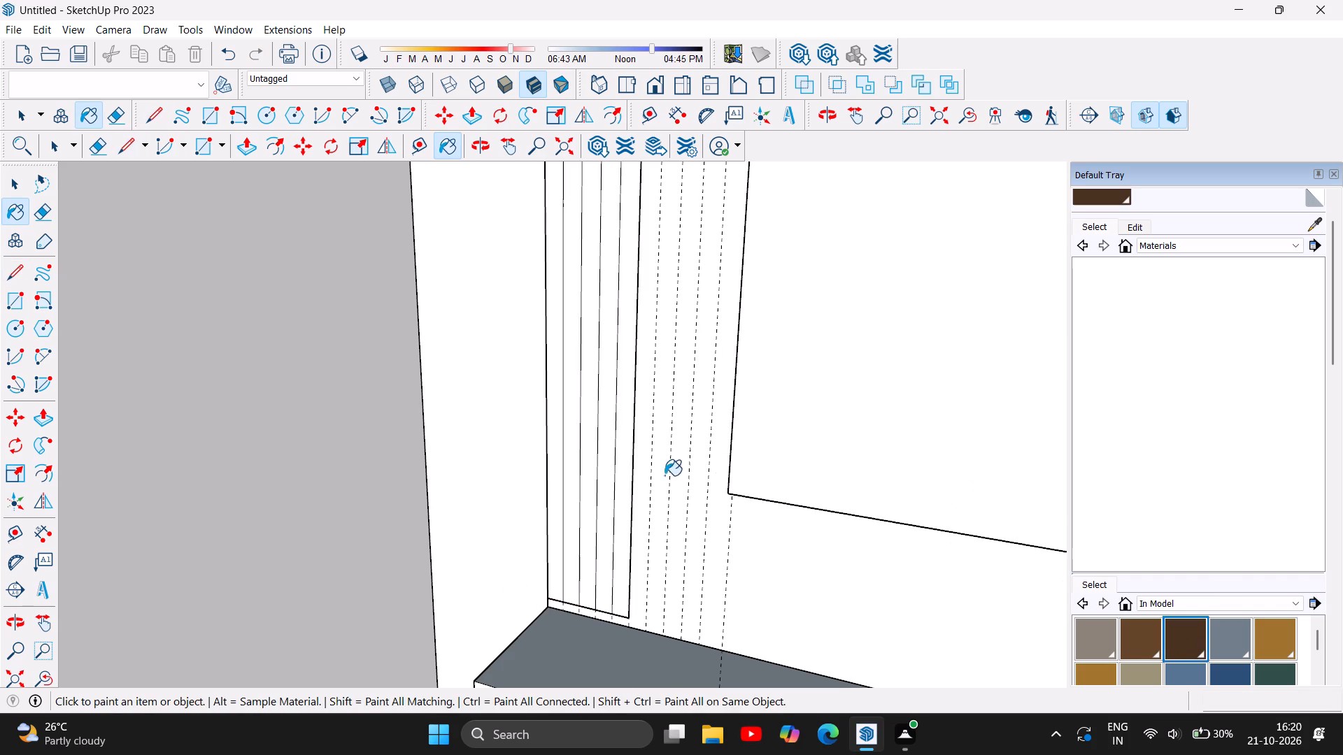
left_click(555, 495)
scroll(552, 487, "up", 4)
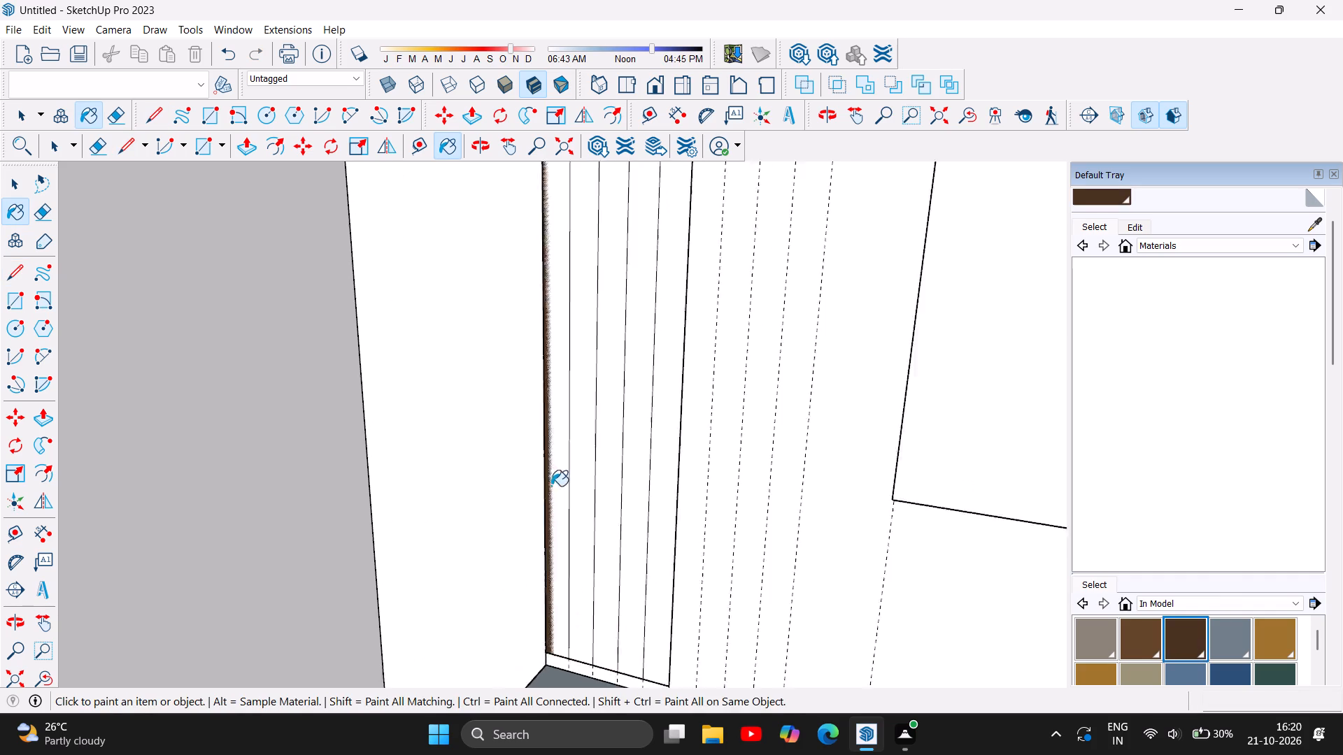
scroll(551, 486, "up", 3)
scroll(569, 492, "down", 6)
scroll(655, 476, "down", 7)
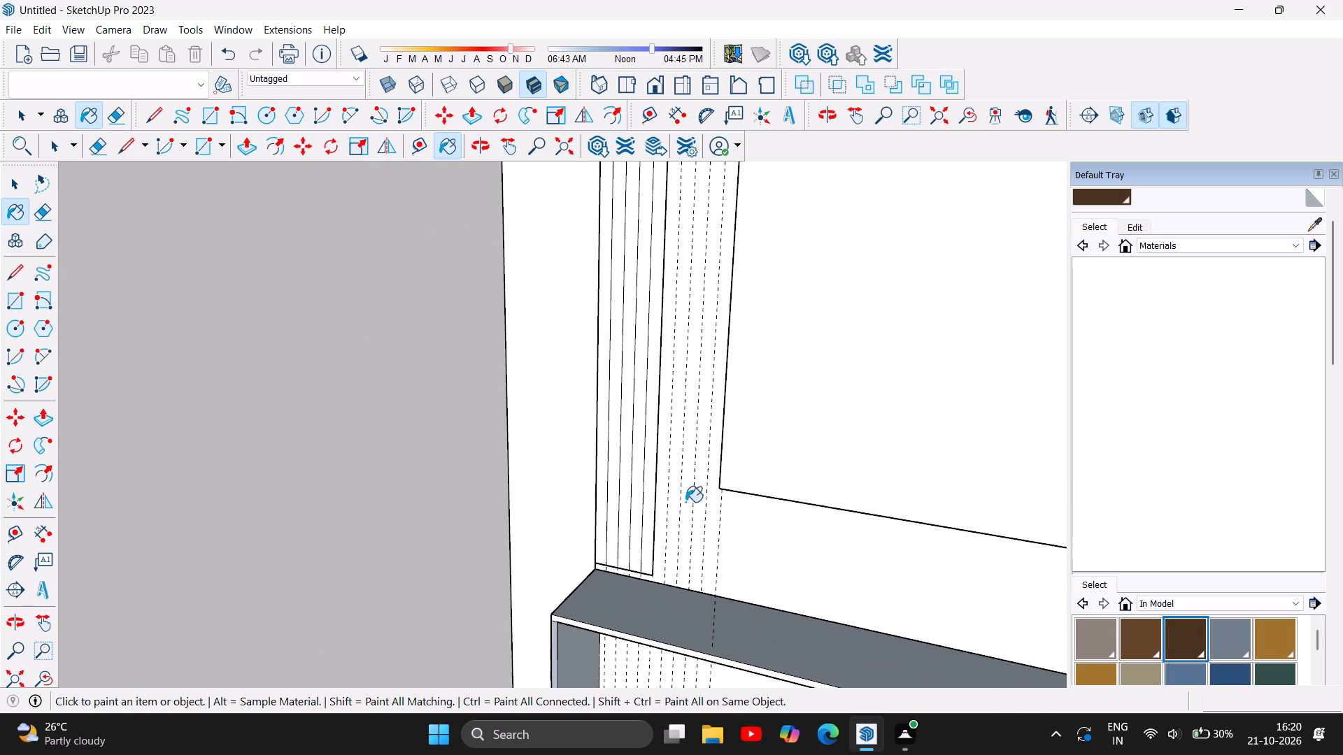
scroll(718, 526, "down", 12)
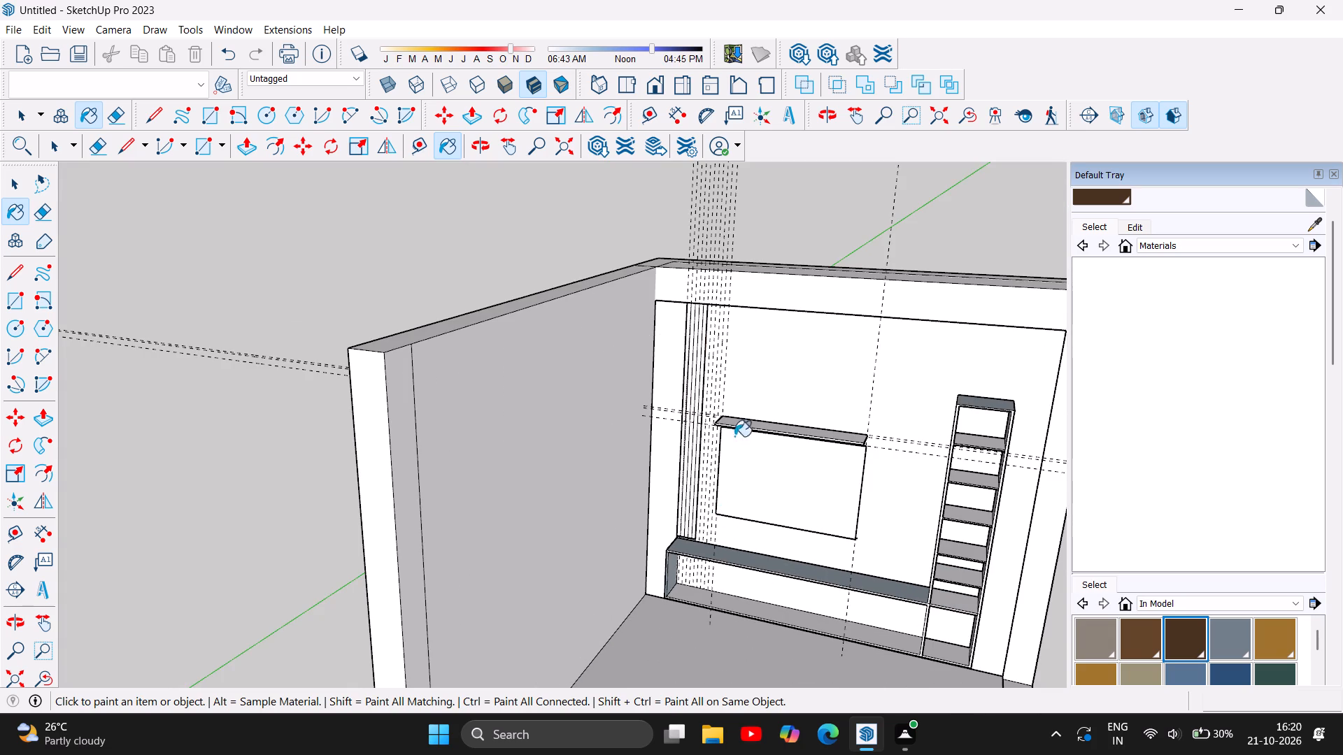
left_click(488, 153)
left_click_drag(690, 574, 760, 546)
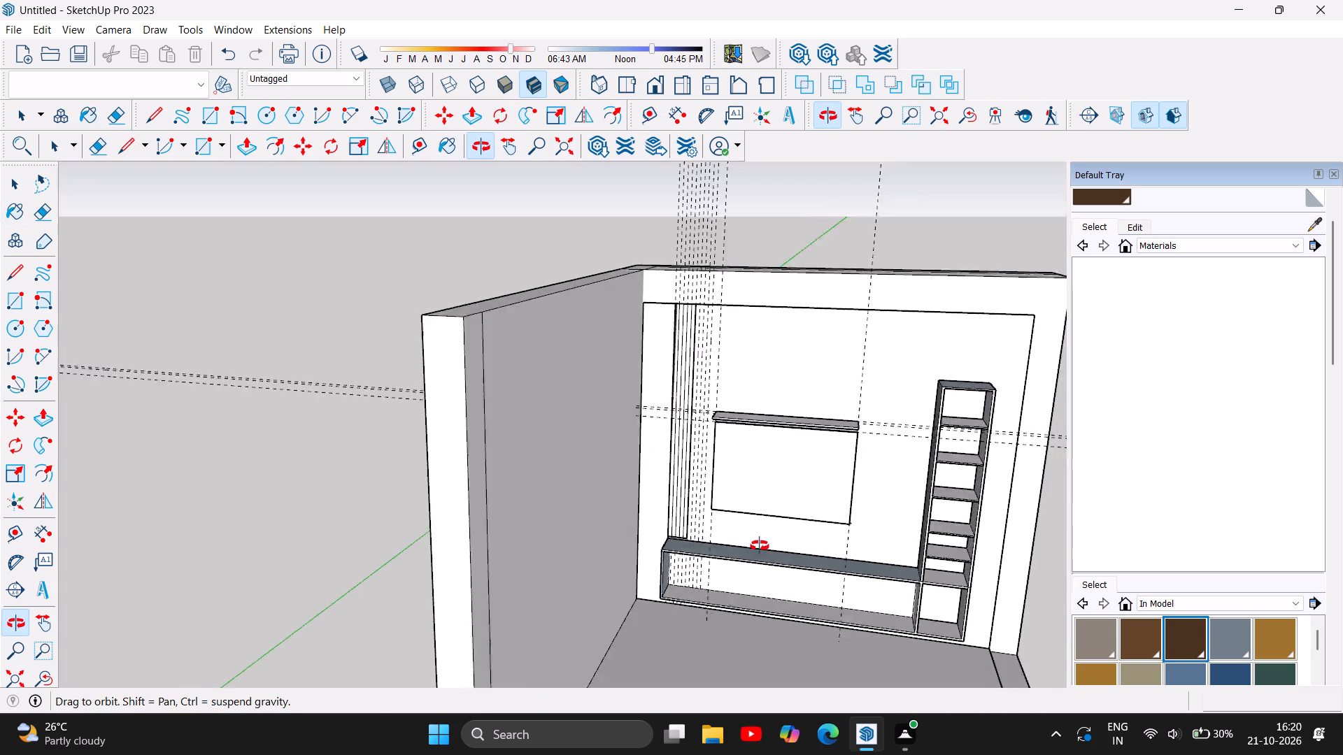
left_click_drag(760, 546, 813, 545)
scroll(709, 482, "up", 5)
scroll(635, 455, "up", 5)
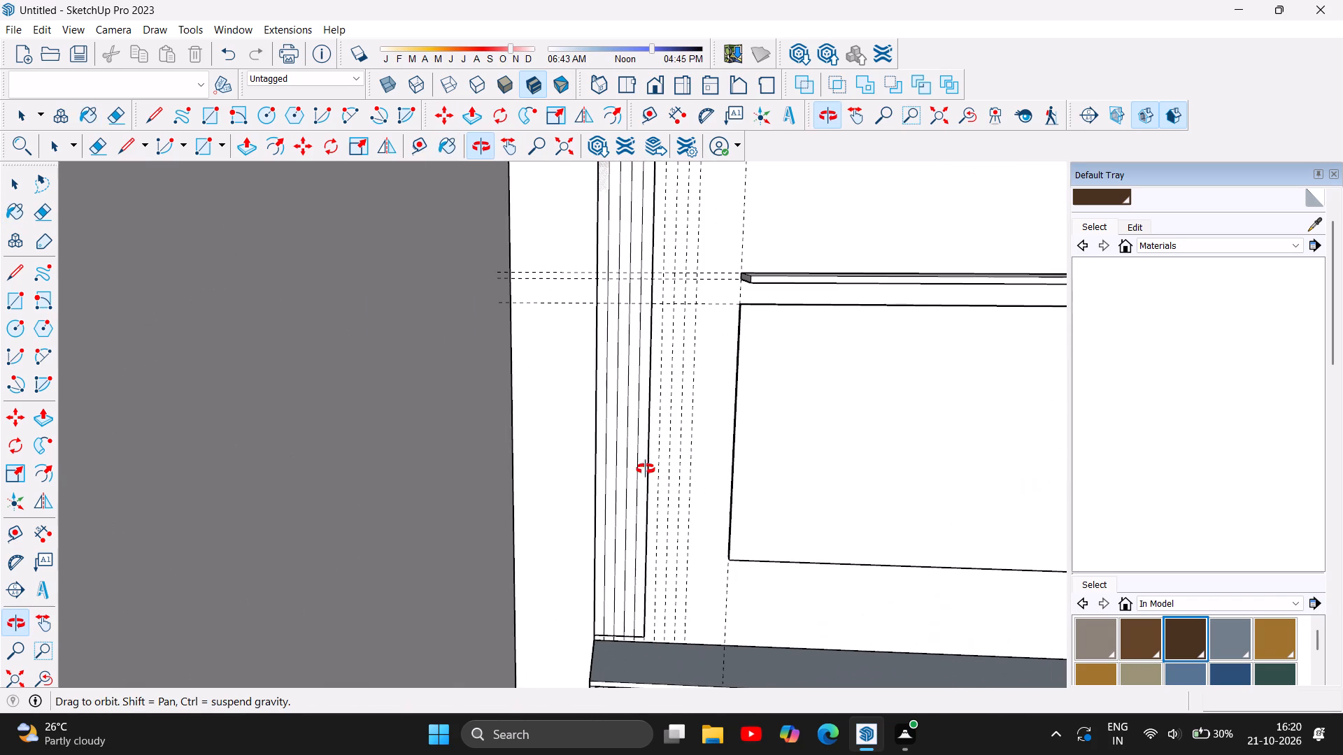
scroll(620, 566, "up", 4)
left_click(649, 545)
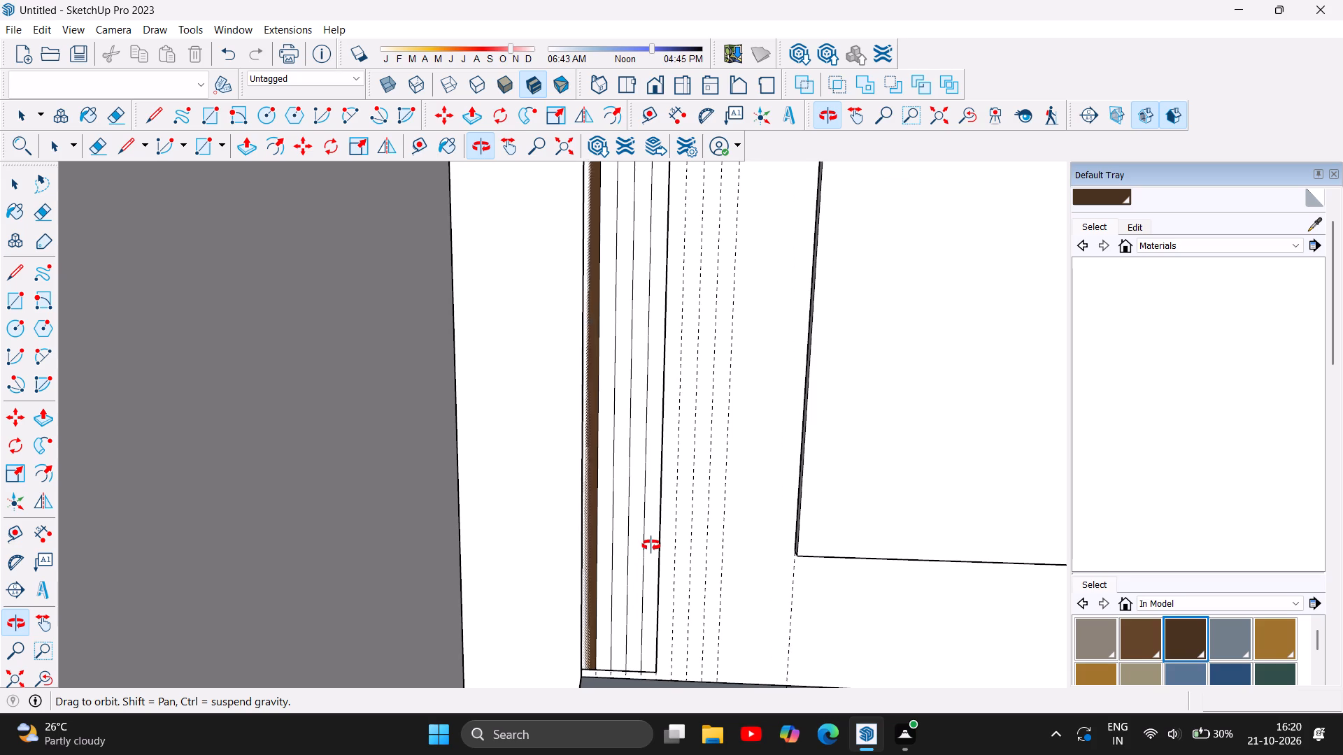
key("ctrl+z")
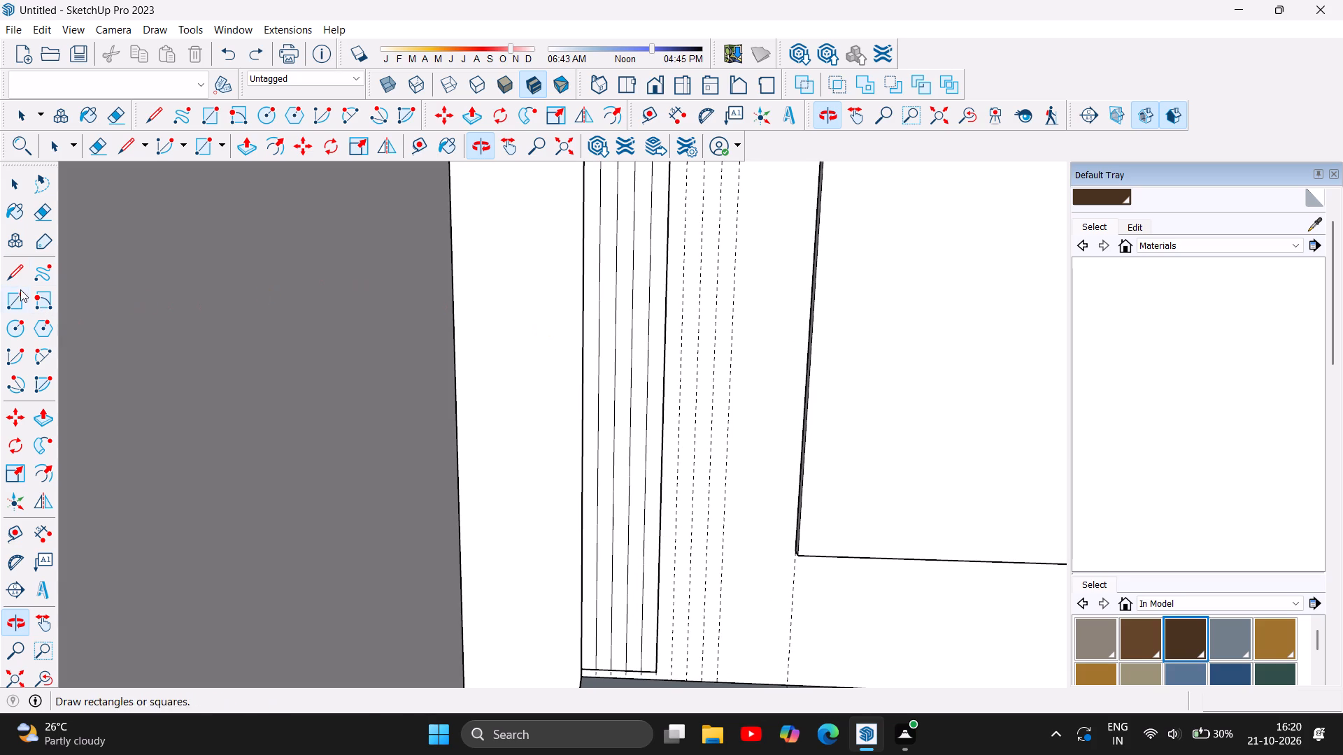
Paint the first vertical strip above the low cabinet with the dark brown material.
left_click(8, 202)
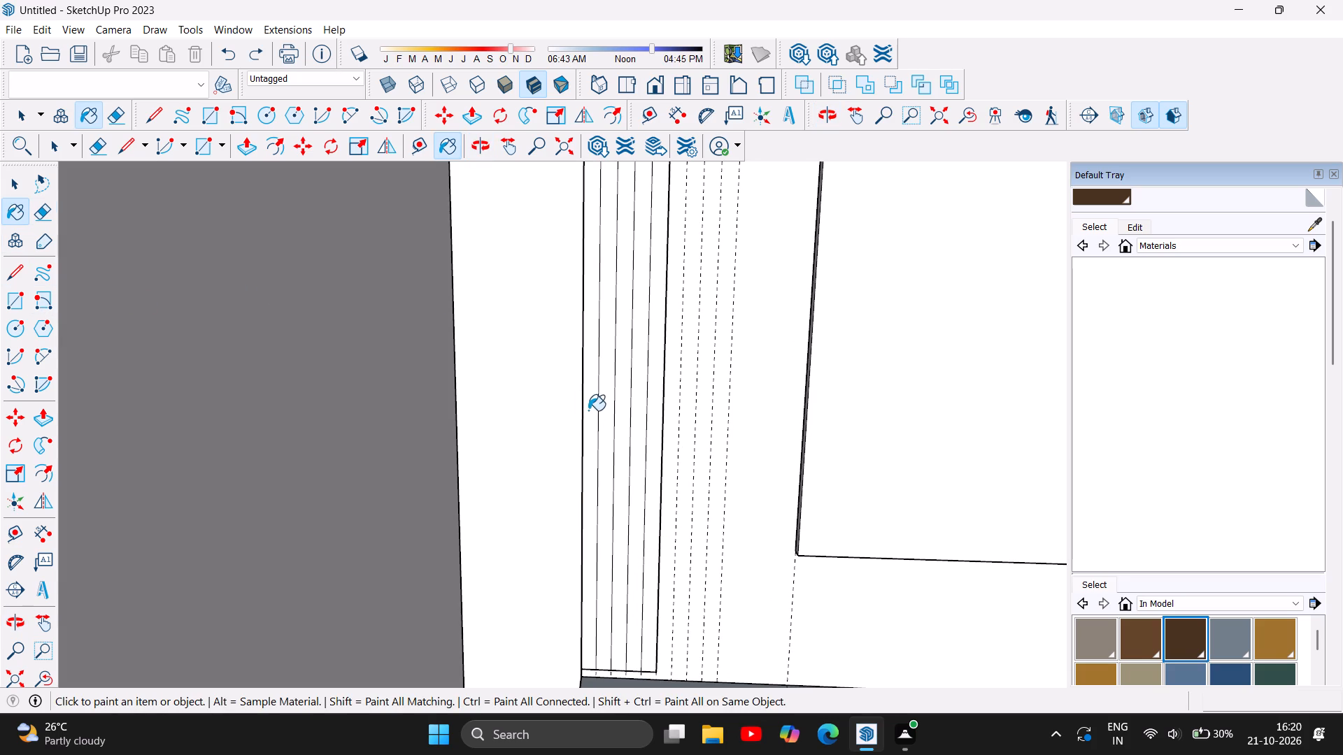
left_click(588, 410)
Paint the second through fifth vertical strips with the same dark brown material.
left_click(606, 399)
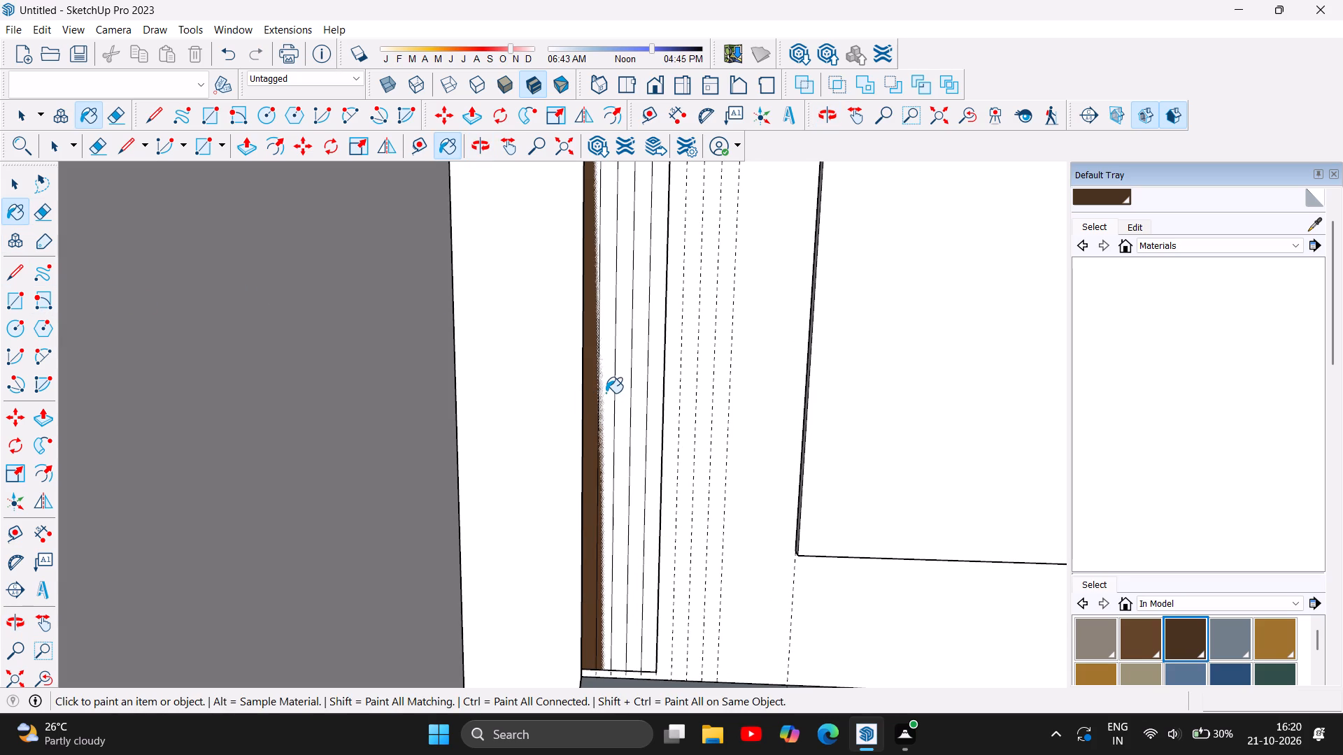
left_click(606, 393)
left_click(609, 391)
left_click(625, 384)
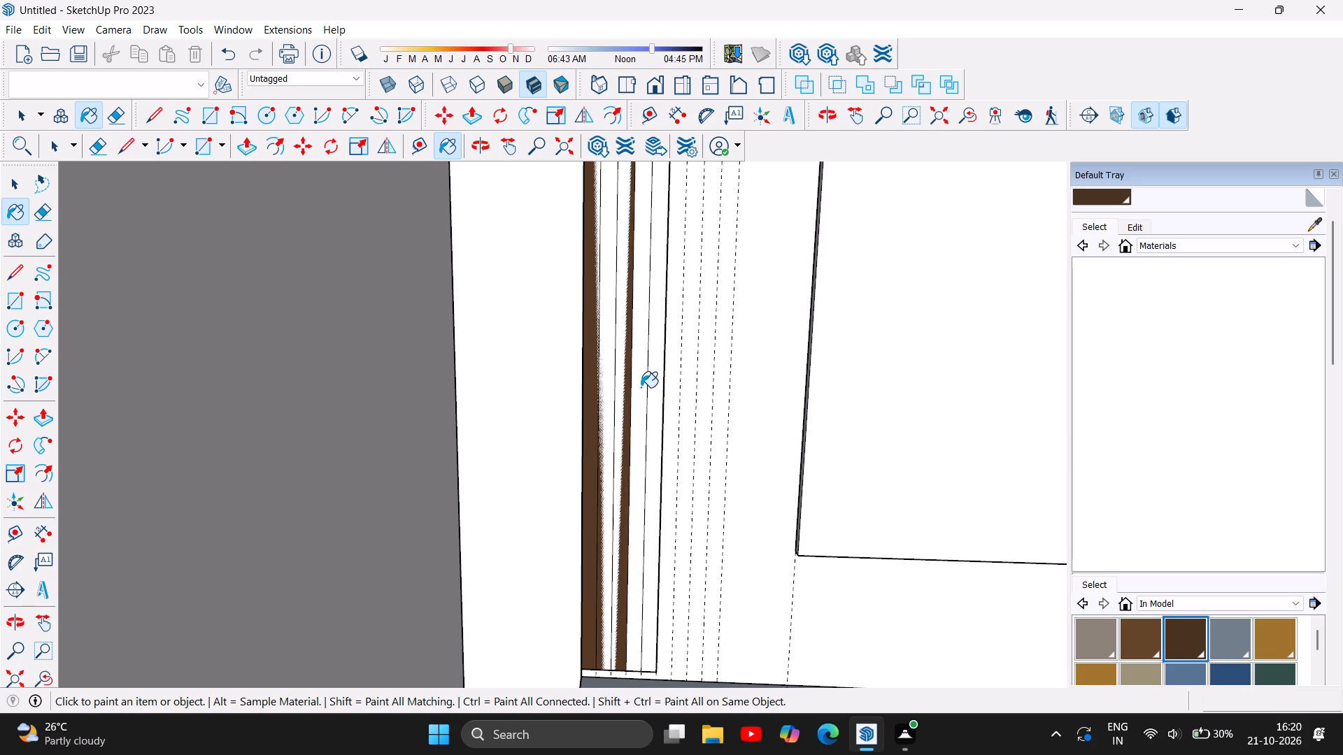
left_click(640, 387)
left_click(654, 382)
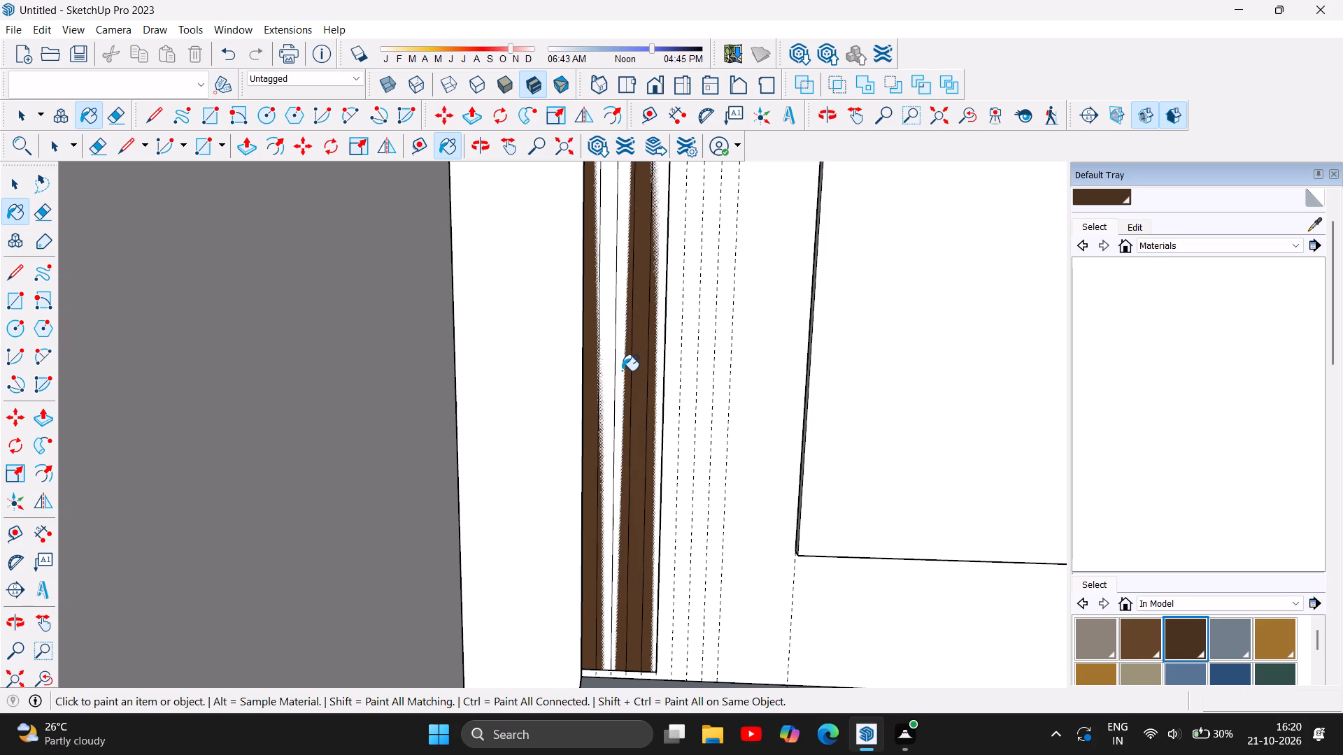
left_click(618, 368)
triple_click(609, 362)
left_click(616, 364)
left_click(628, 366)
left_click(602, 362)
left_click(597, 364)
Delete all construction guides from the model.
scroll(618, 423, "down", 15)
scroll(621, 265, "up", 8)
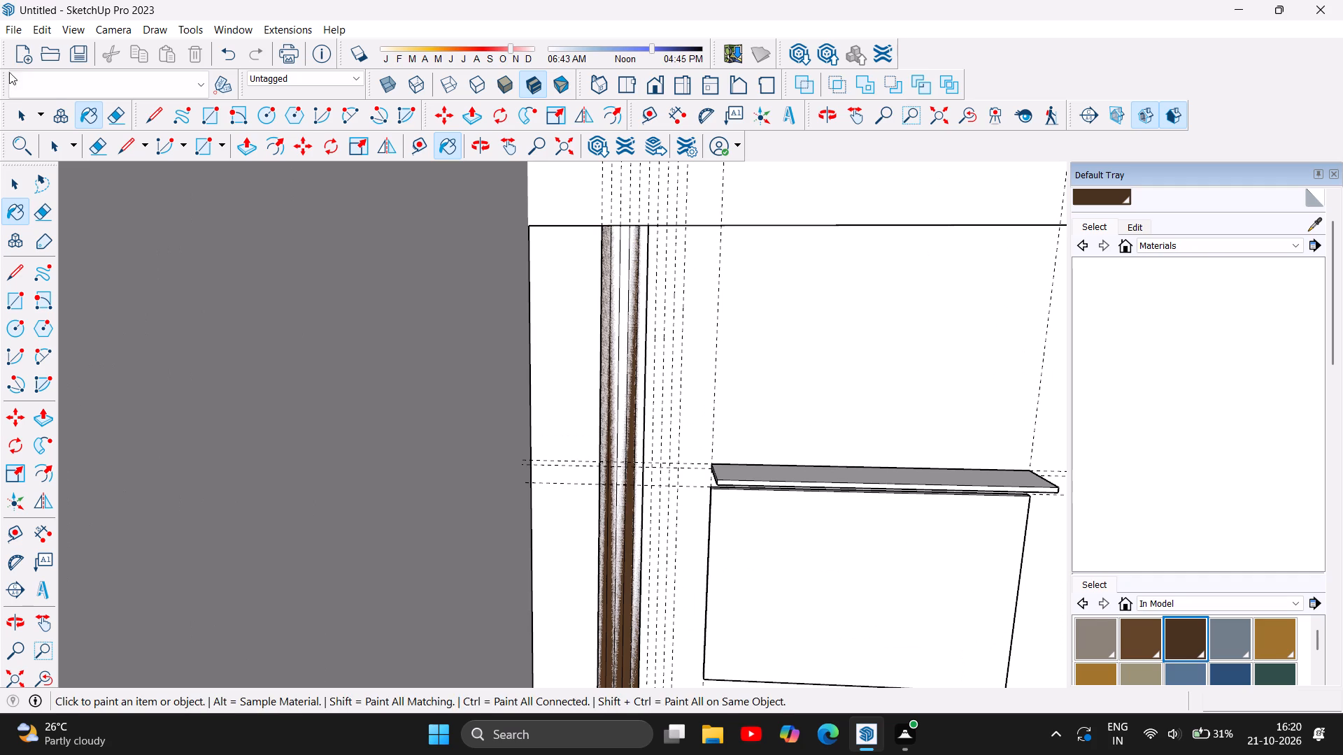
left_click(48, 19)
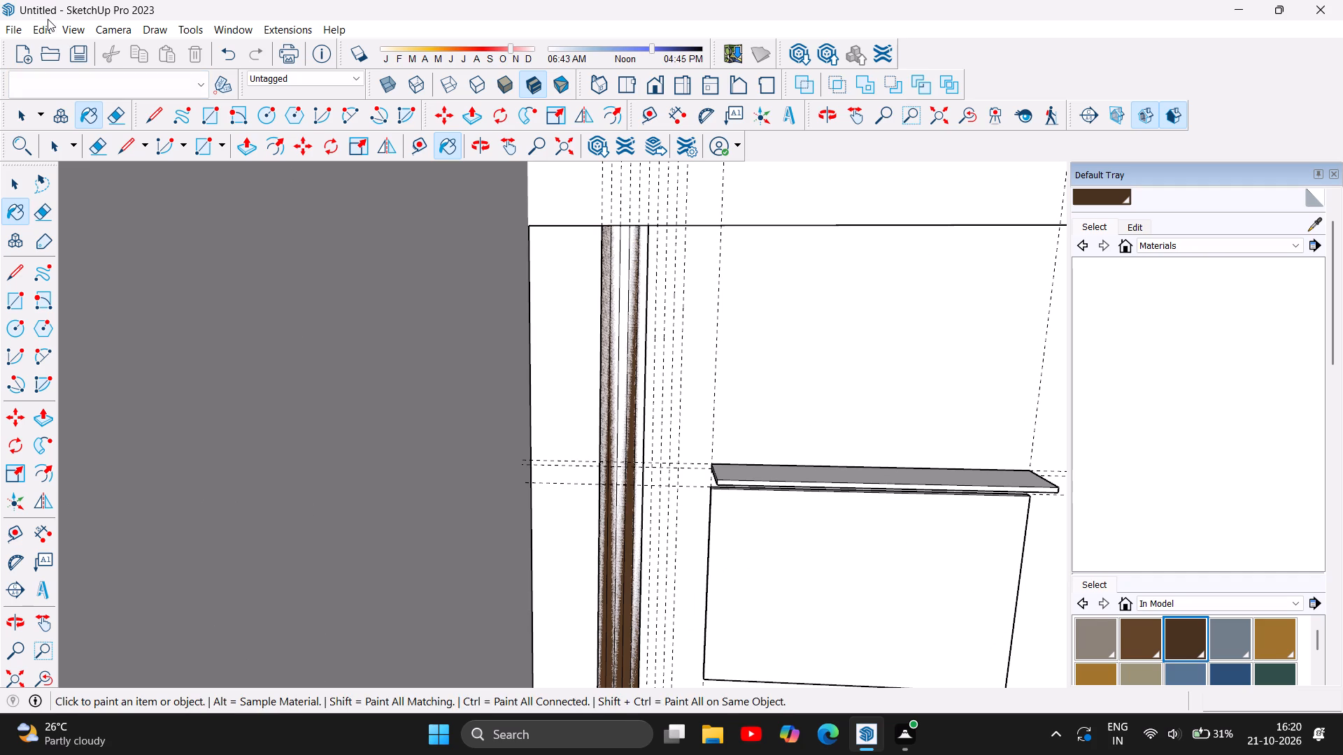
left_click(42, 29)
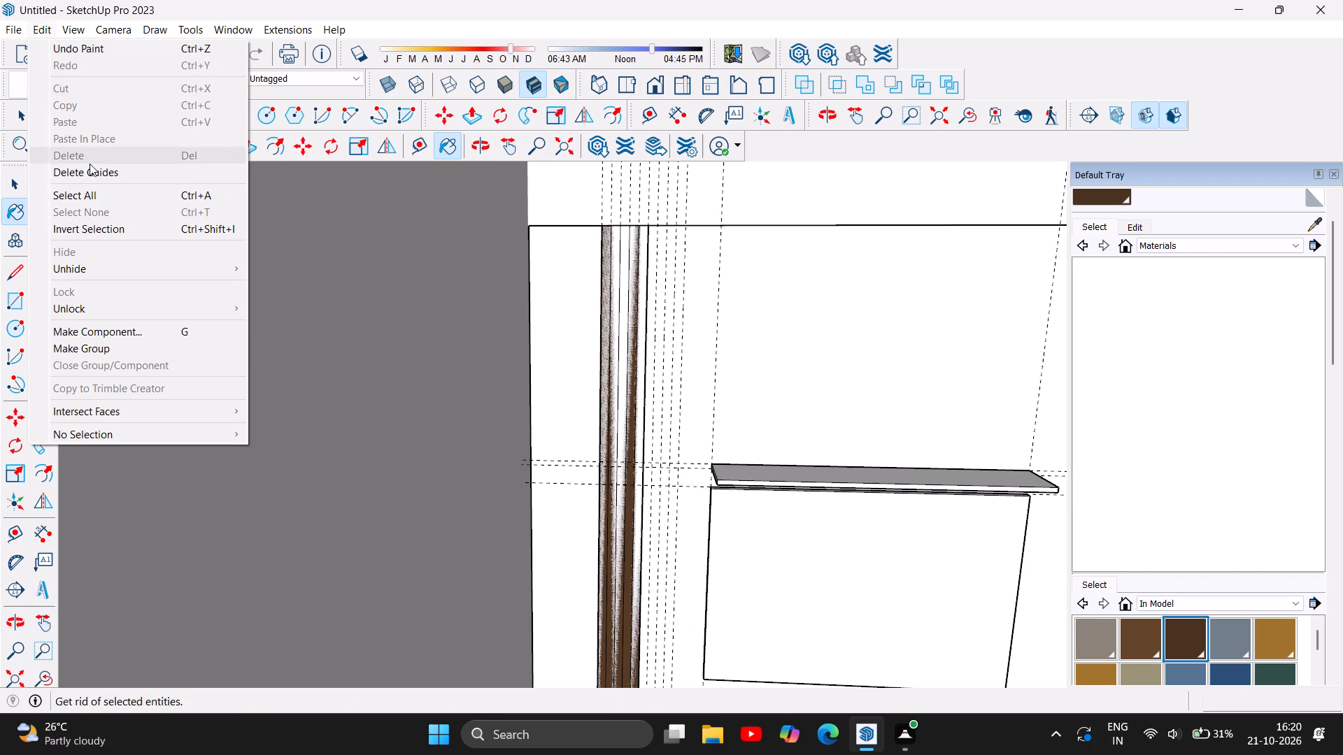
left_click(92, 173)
Examine the painted vertical strips up close and against the whole TV wall.
scroll(752, 504, "up", 4)
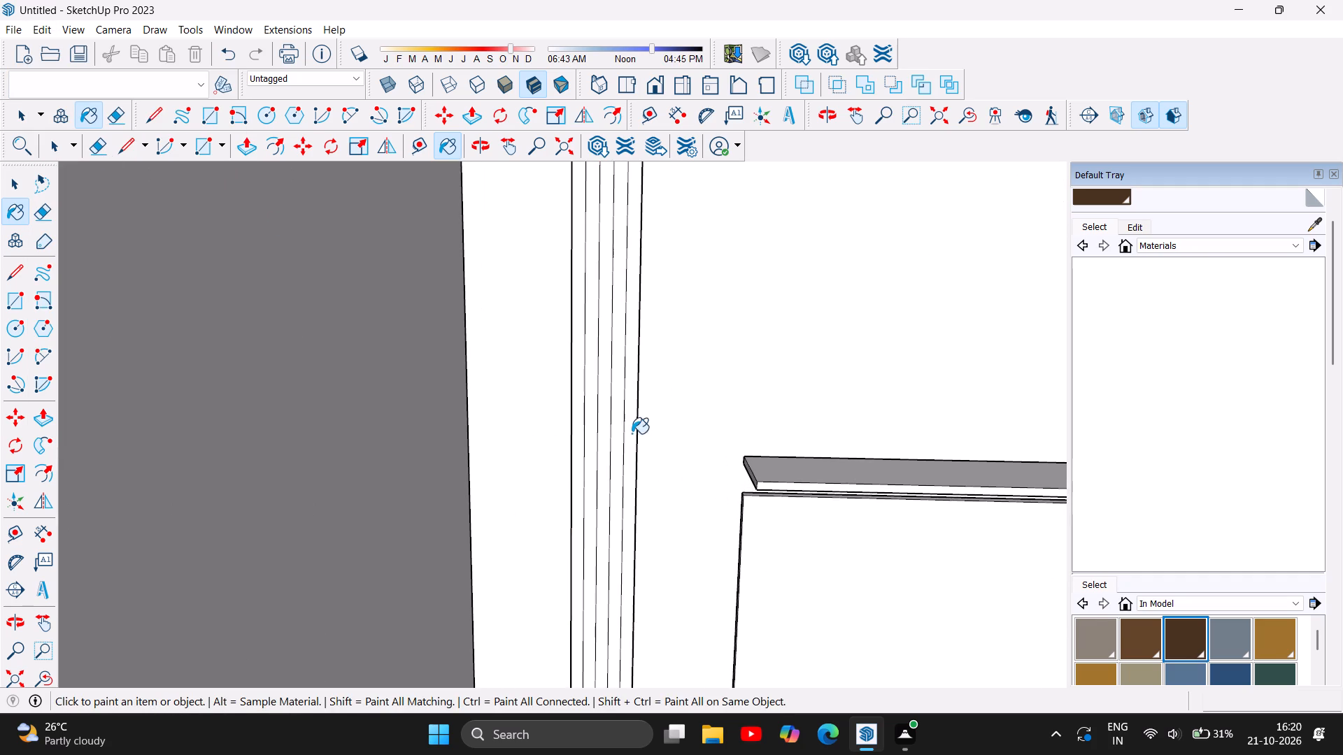
scroll(618, 431, "up", 12)
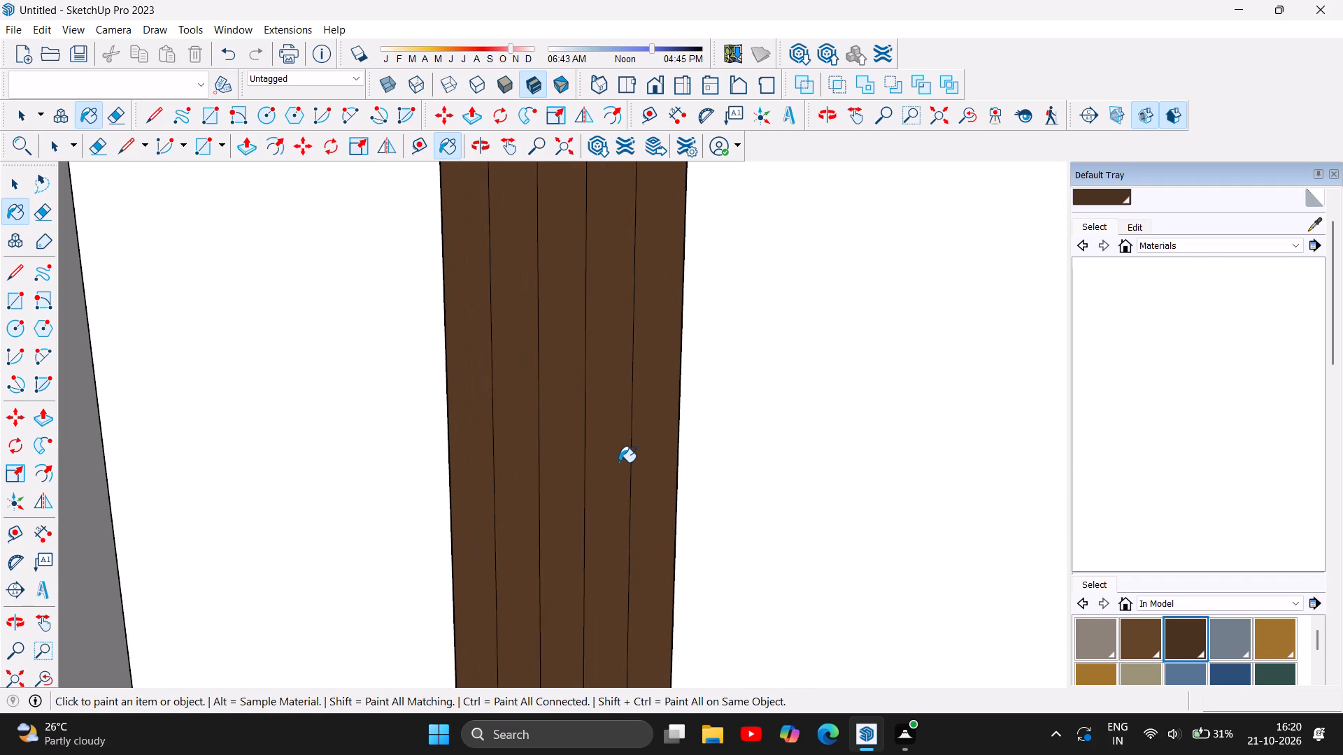
scroll(618, 461, "up", 8)
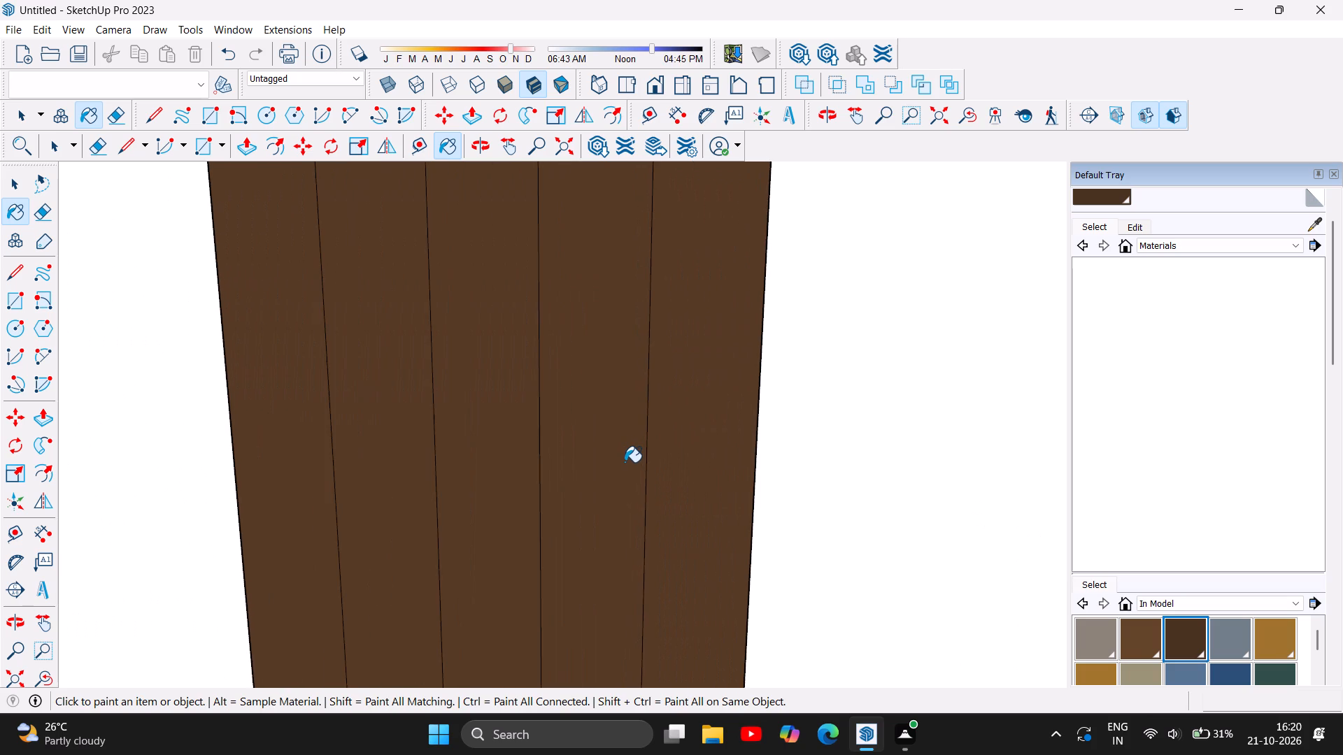
scroll(625, 462, "up", 1)
scroll(625, 462, "down", 11)
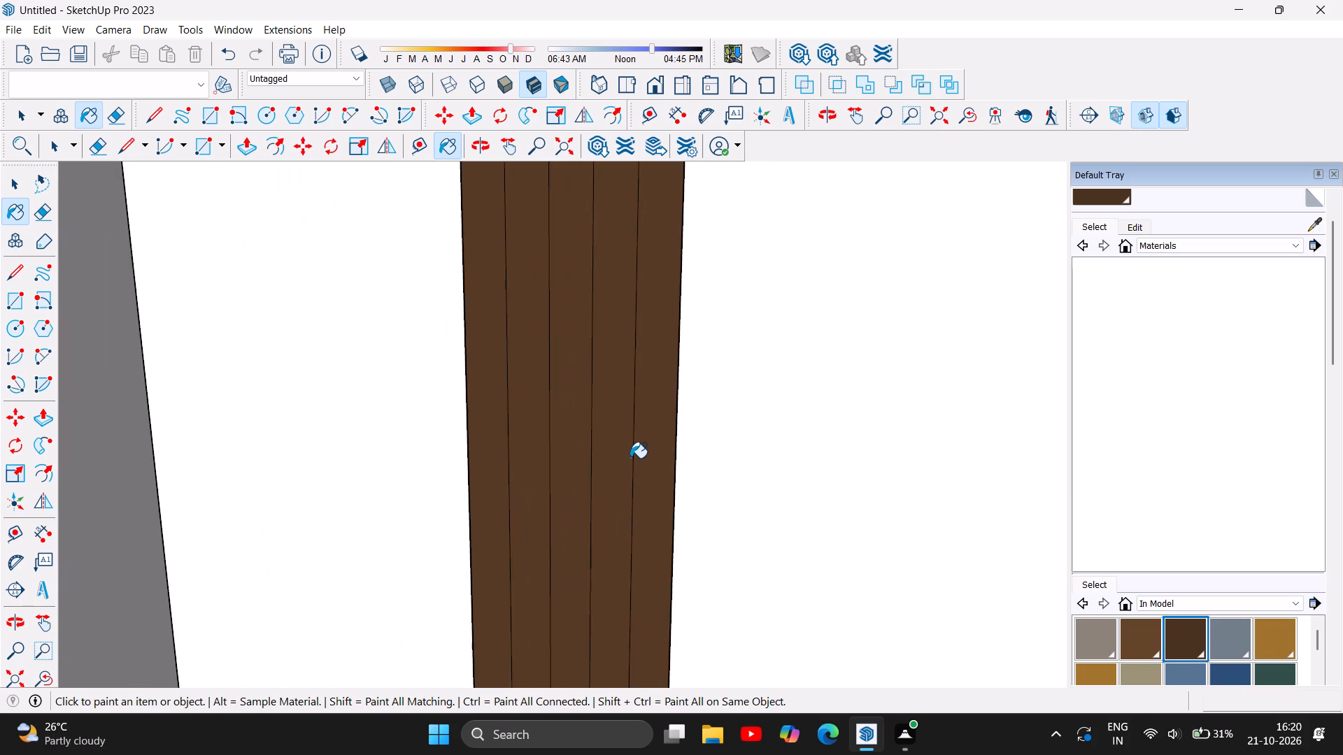
scroll(630, 458, "down", 19)
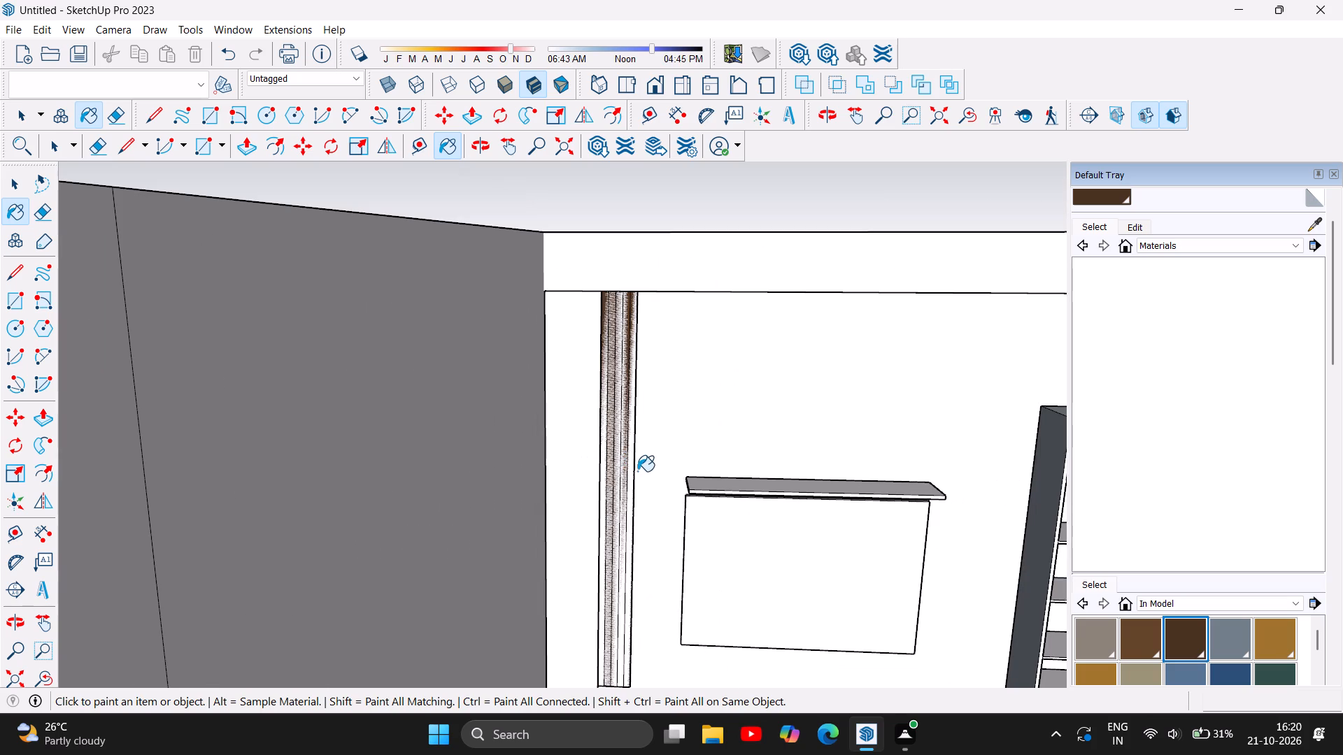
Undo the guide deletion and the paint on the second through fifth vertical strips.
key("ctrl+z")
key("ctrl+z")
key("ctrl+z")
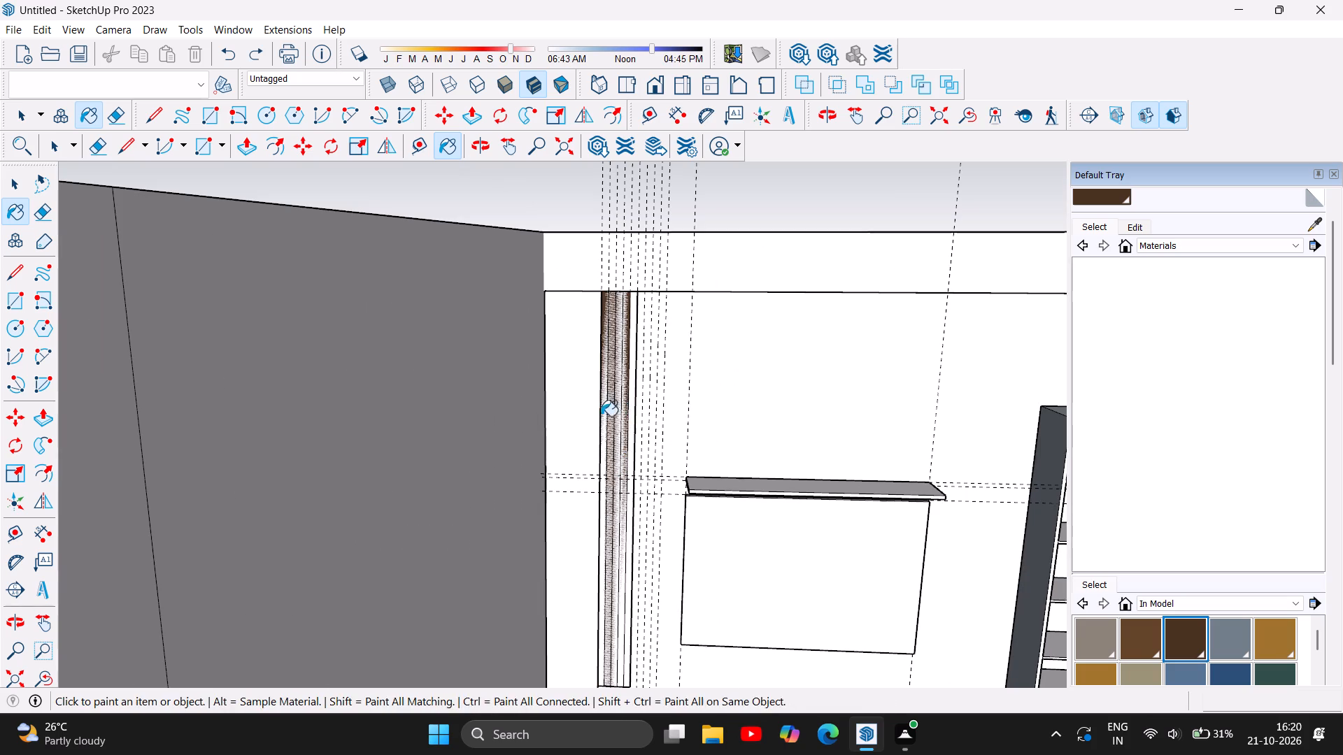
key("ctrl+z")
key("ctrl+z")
Paint the third and fifth vertical strips dark brown, leaving the second and fourth strips white.
scroll(612, 350, "up", 10)
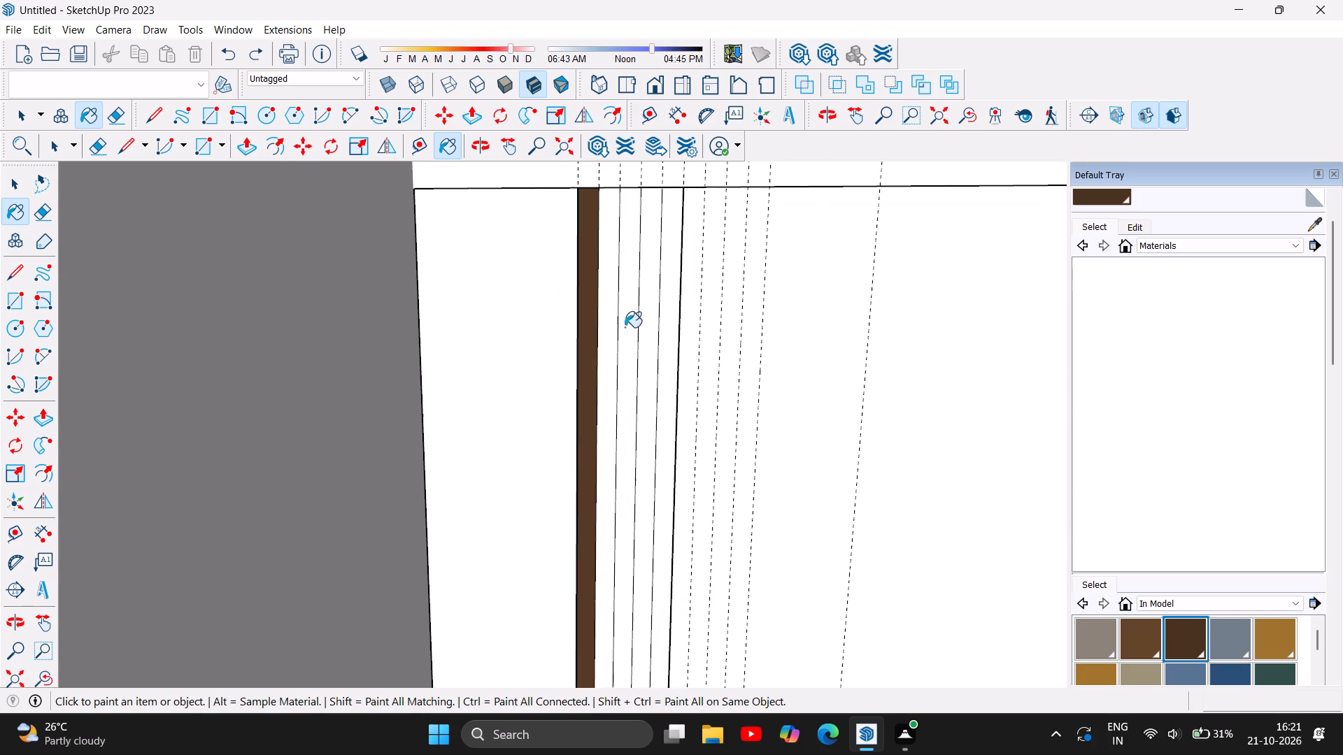
scroll(641, 298, "up", 4)
left_click(625, 307)
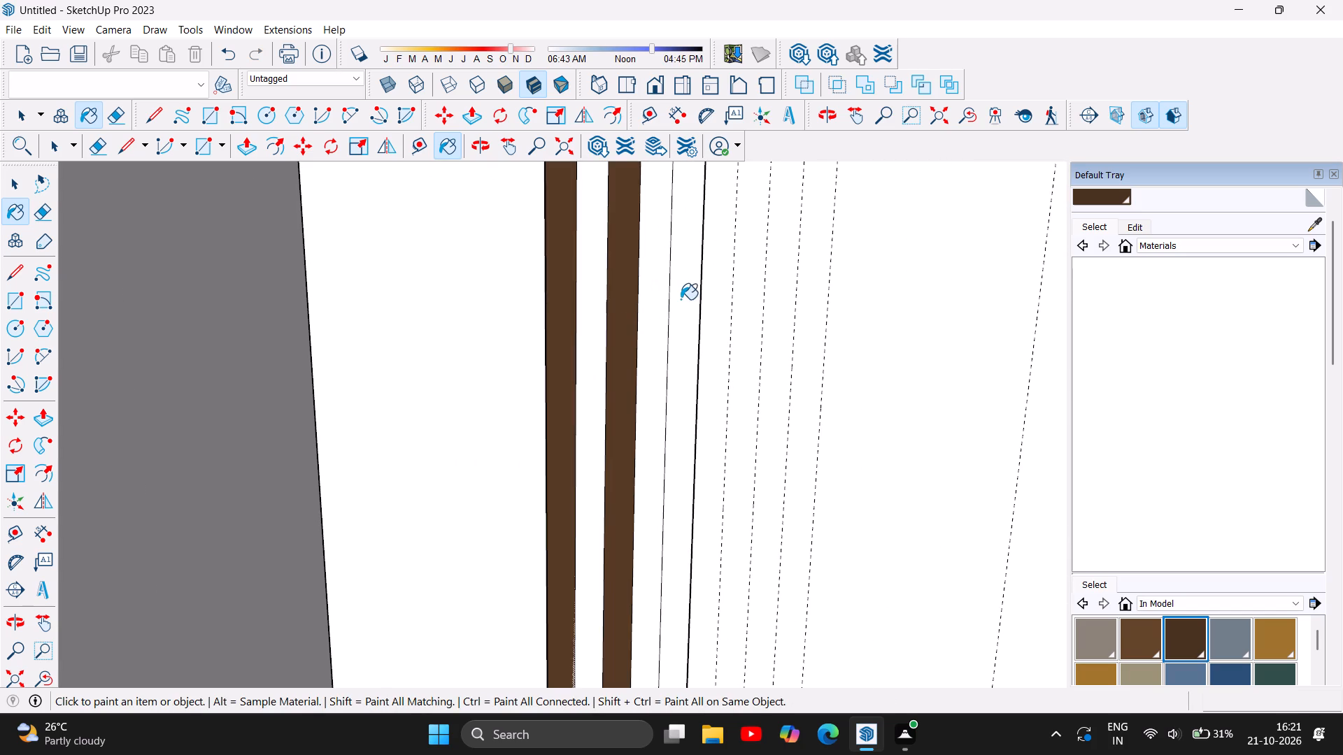
left_click(678, 305)
scroll(586, 352, "down", 10)
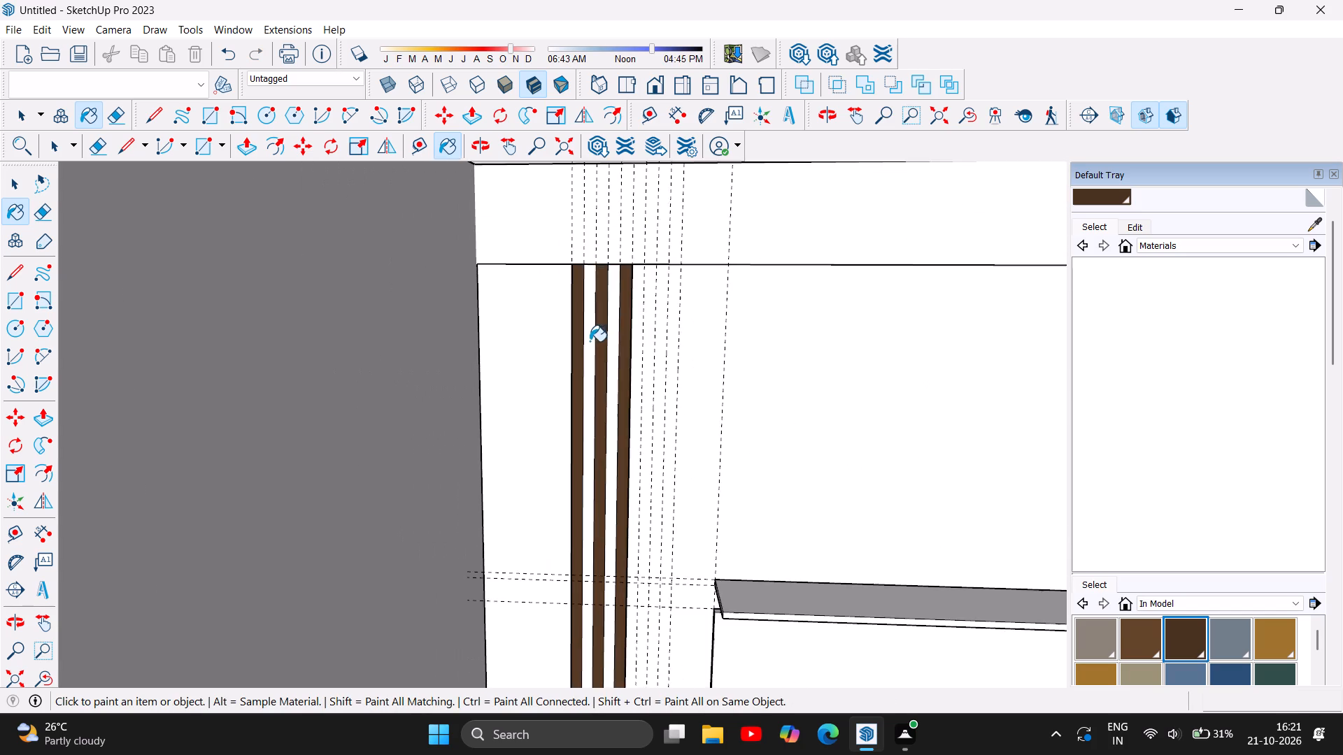
scroll(605, 328, "down", 9)
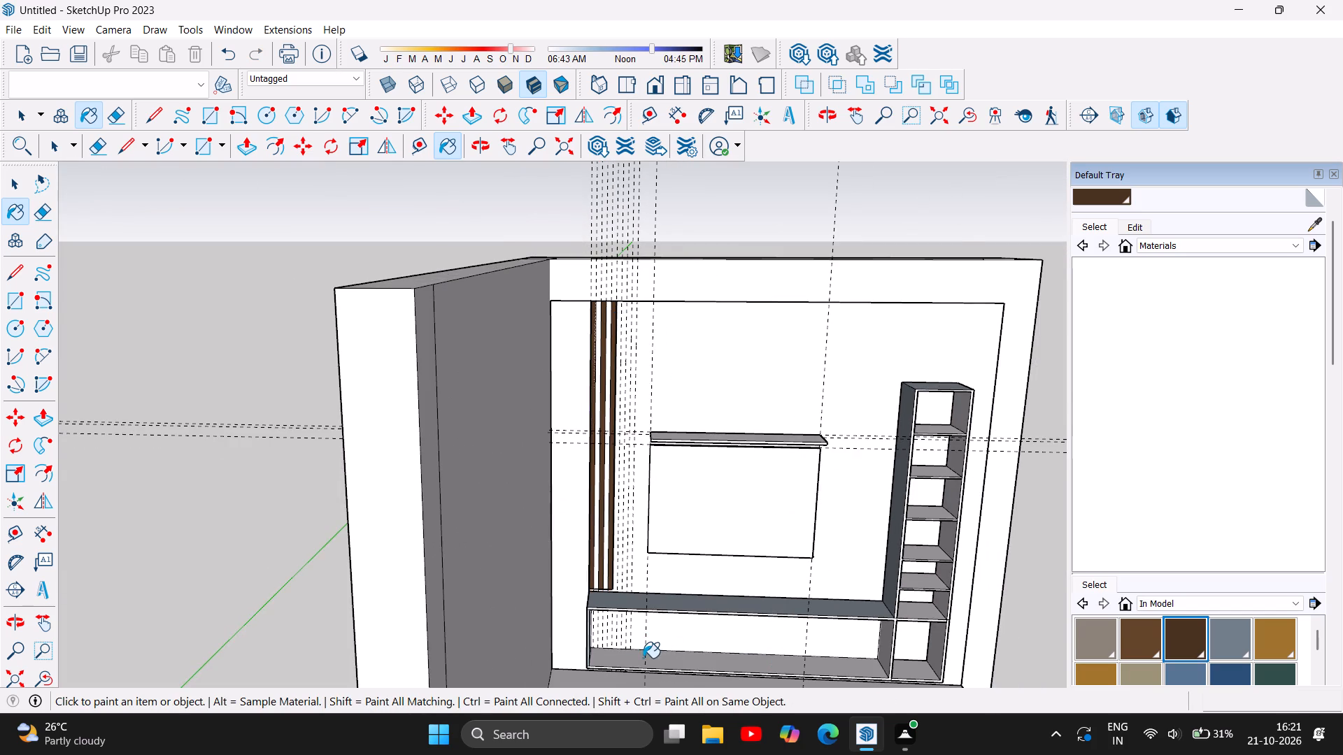
scroll(643, 658, "up", 3)
scroll(627, 425, "up", 8)
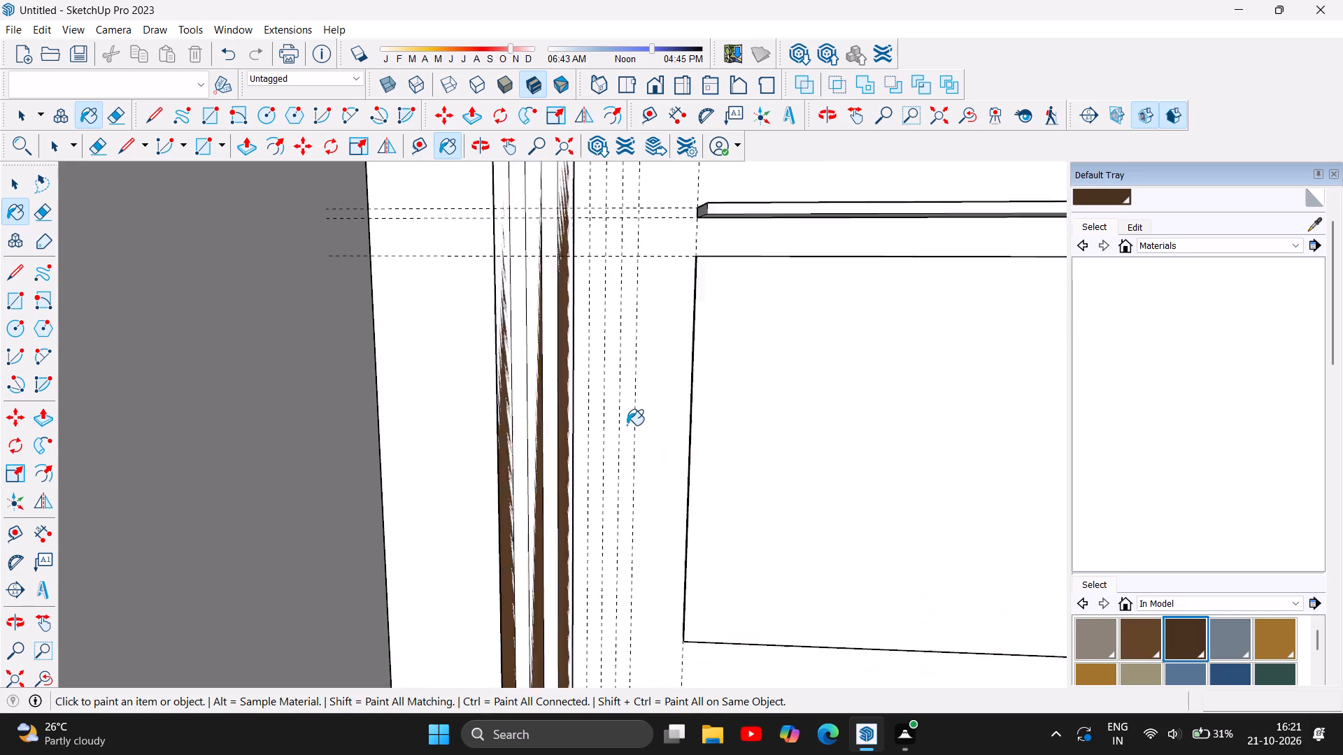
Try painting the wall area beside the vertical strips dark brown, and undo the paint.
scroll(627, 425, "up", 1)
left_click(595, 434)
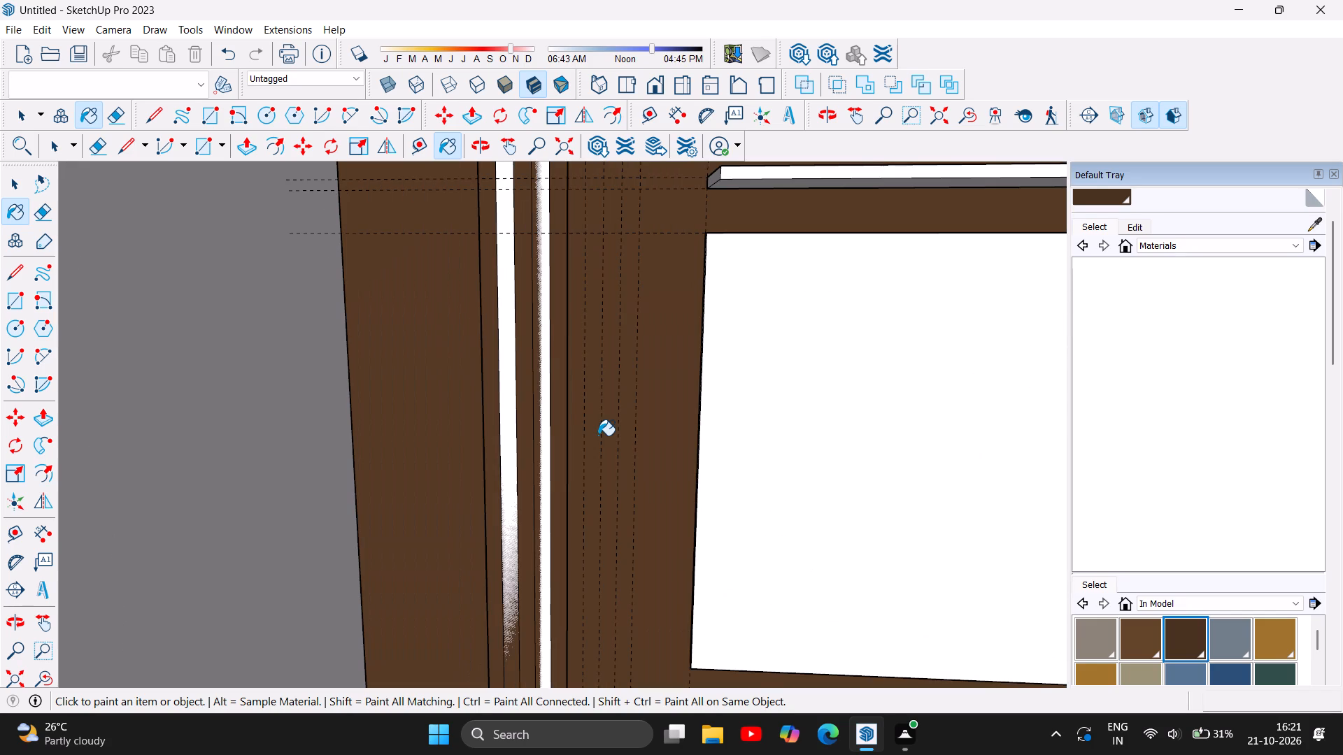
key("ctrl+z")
Examine the alternating strips against the whole TV wall, cabinet and shelving.
scroll(602, 436, "down", 4)
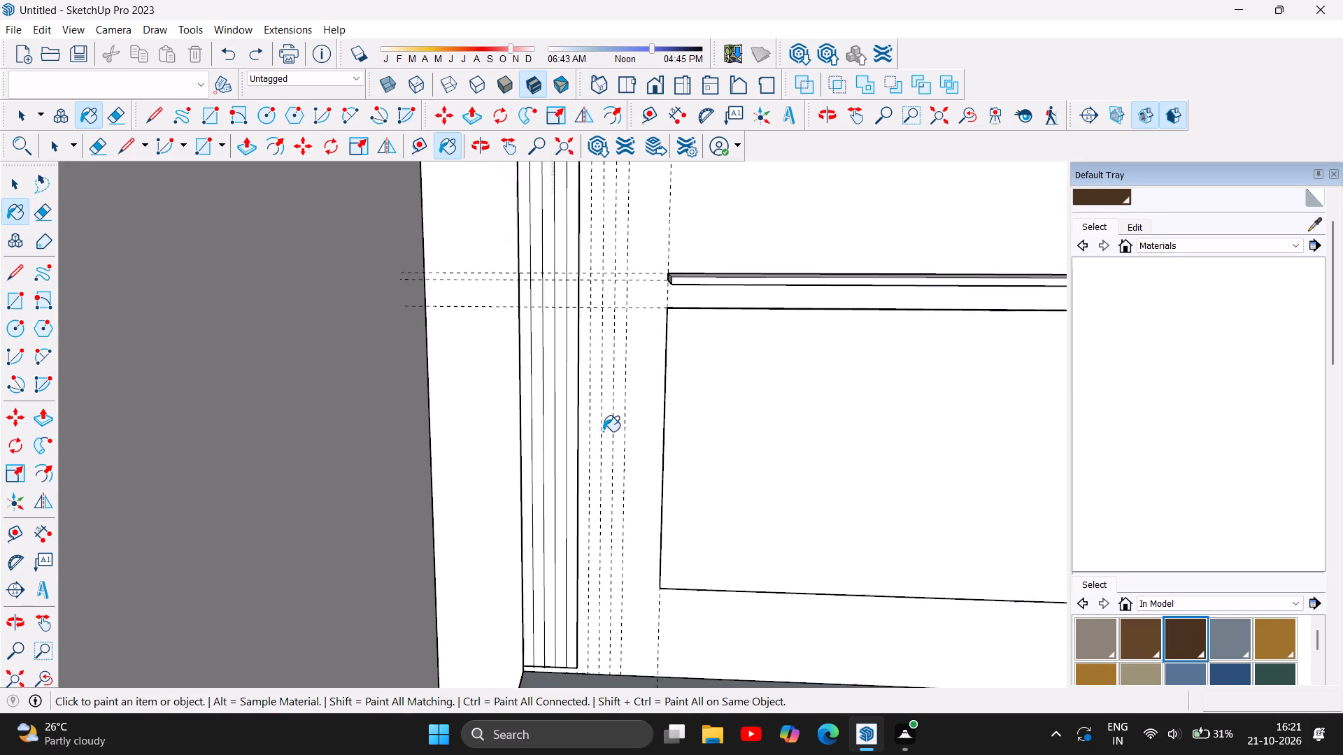
scroll(603, 431, "down", 9)
scroll(579, 505, "down", 4)
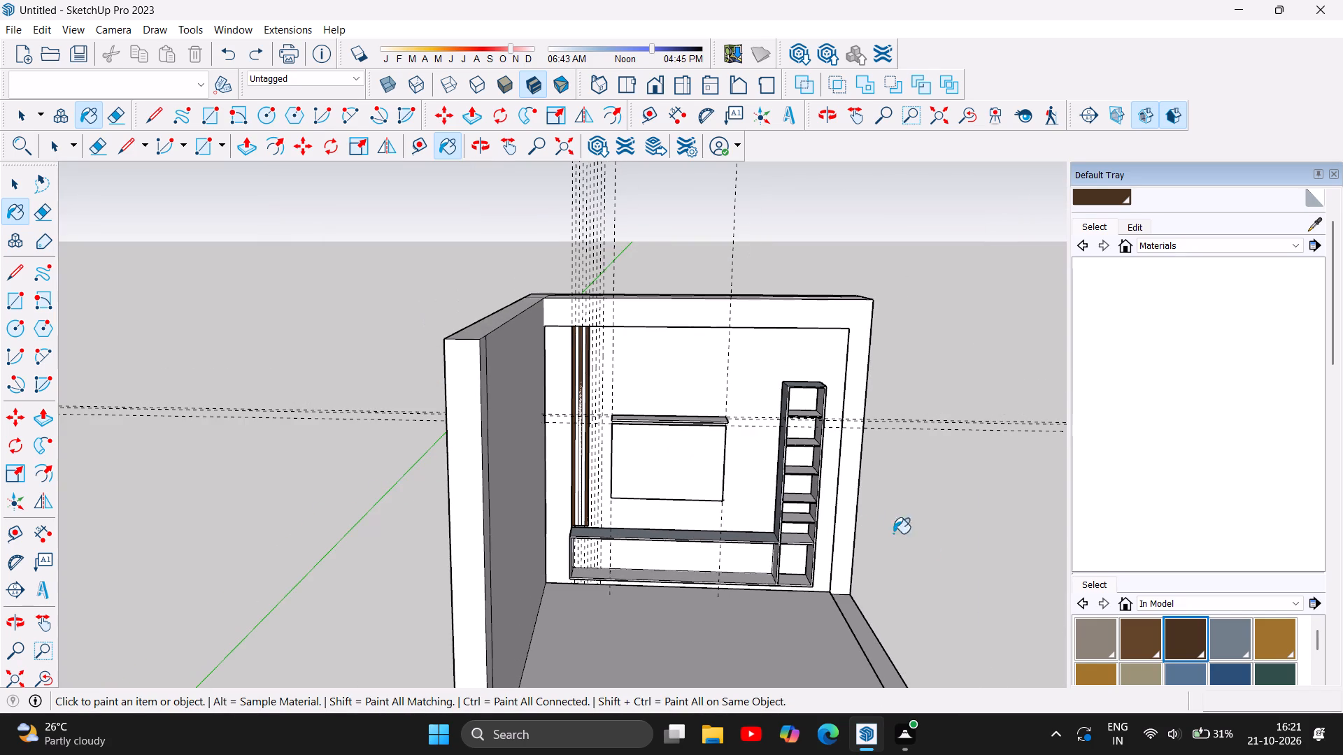
scroll(644, 563, "down", 5)
scroll(755, 618, "up", 6)
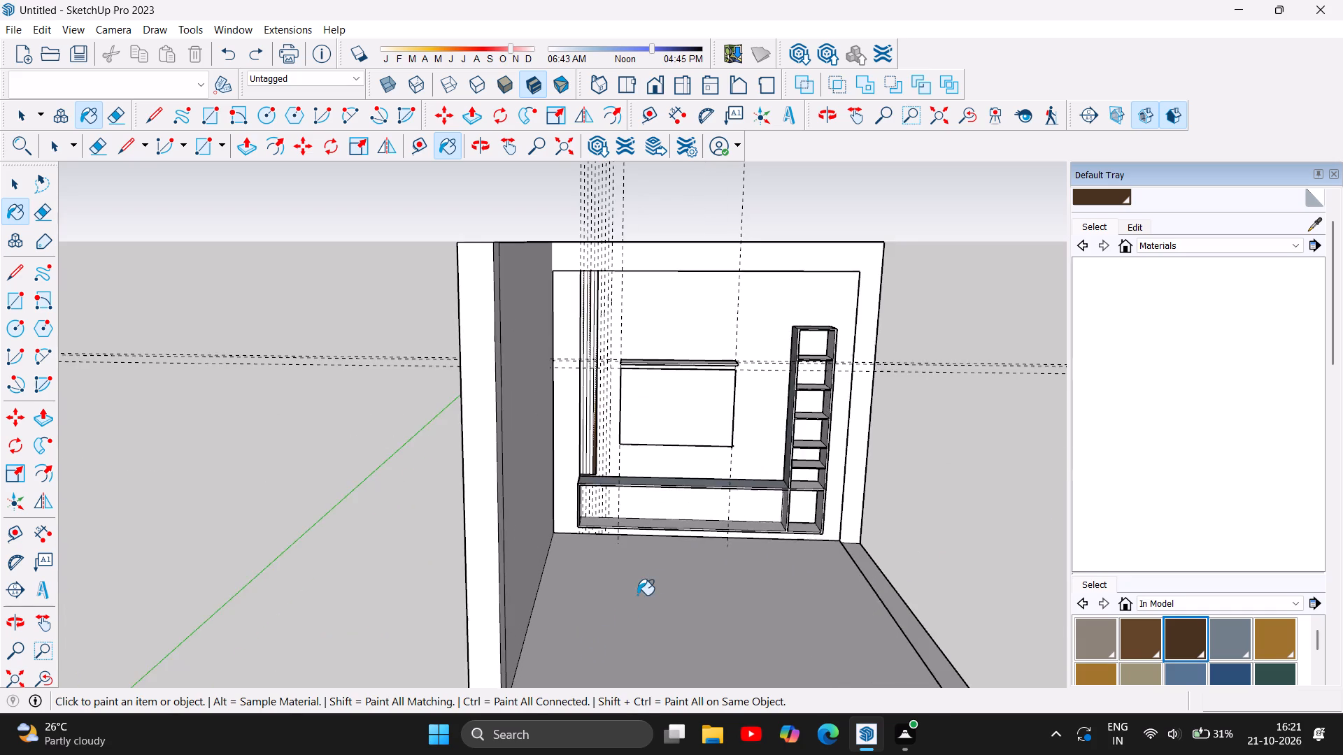
scroll(648, 588, "up", 4)
scroll(723, 422, "up", 4)
scroll(626, 594, "up", 2)
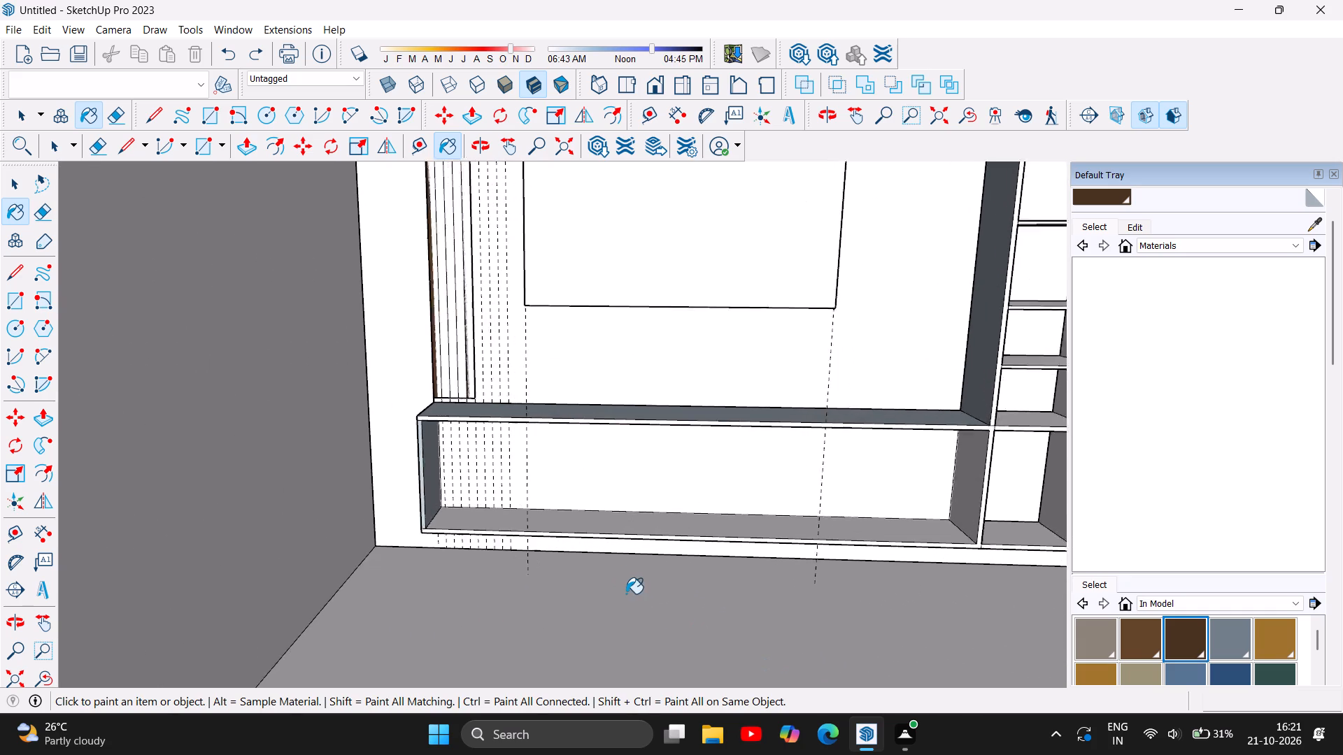
scroll(626, 594, "up", 1)
scroll(412, 532, "down", 3)
scroll(479, 535, "down", 5)
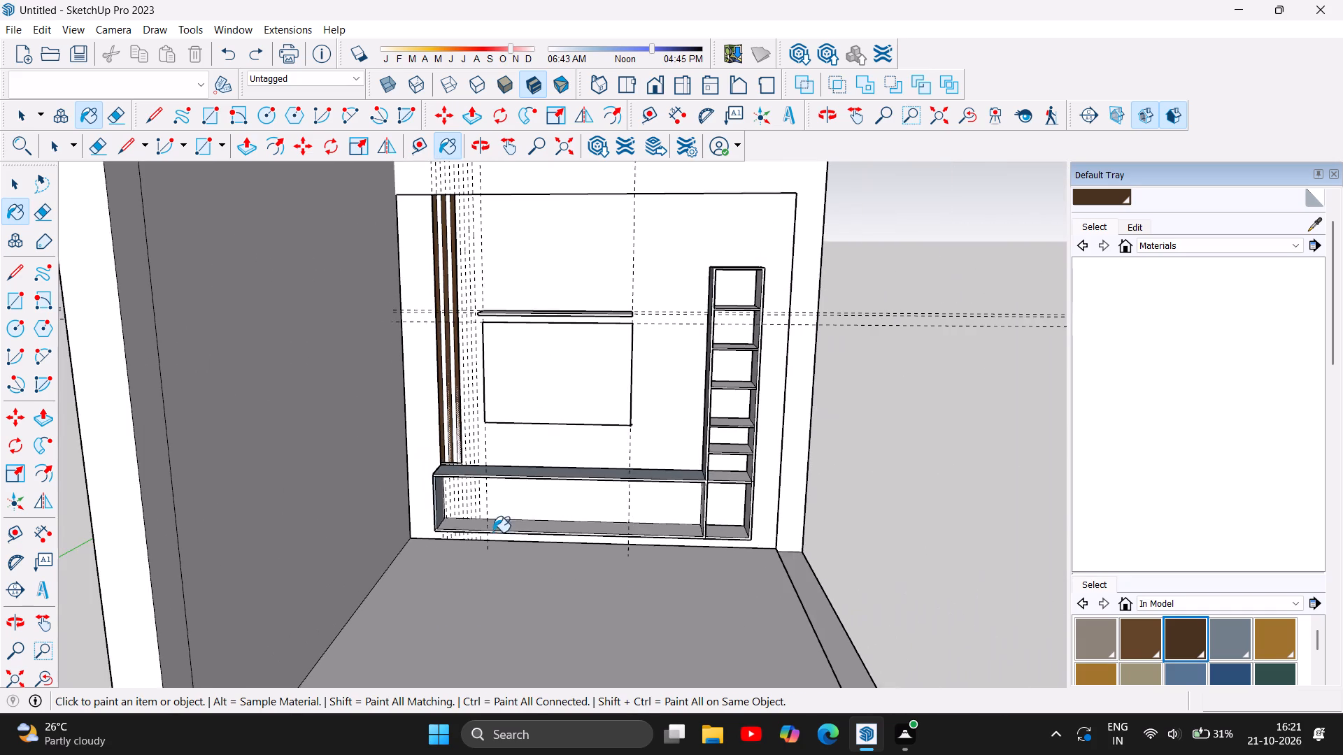
scroll(513, 540, "down", 1)
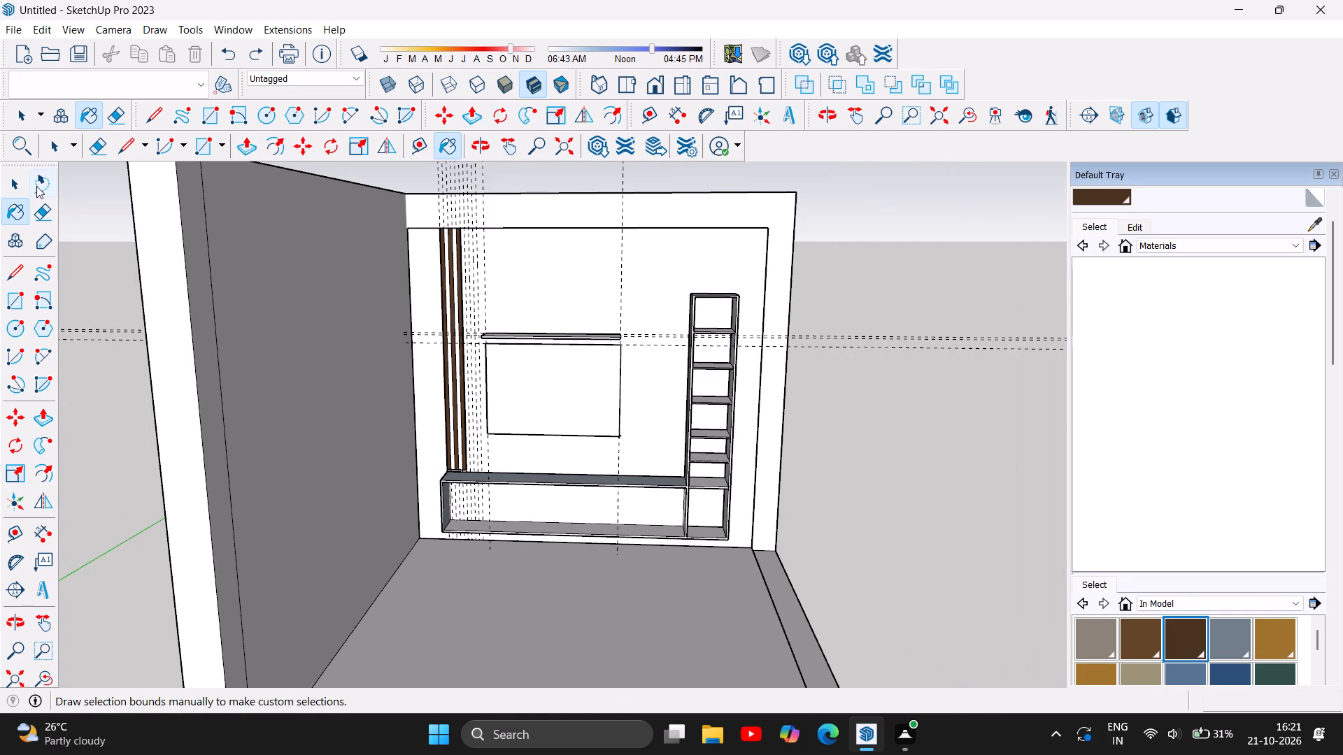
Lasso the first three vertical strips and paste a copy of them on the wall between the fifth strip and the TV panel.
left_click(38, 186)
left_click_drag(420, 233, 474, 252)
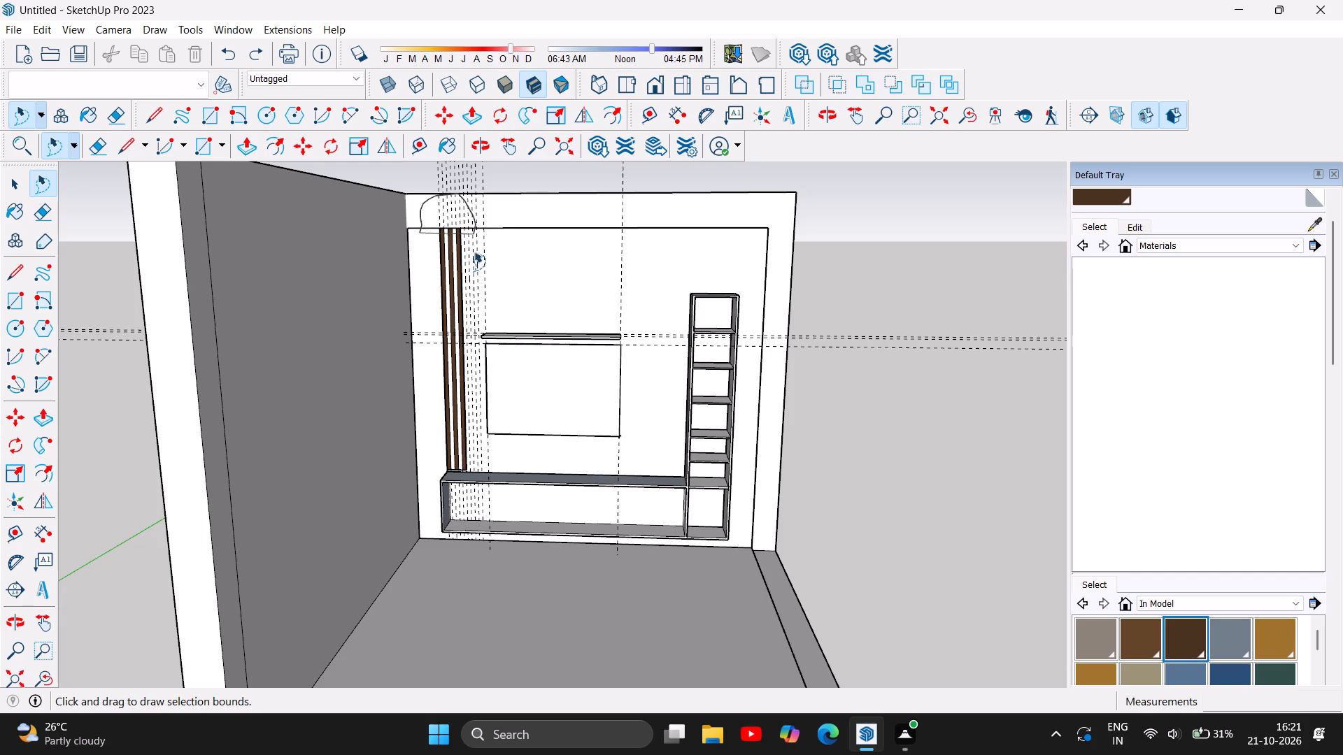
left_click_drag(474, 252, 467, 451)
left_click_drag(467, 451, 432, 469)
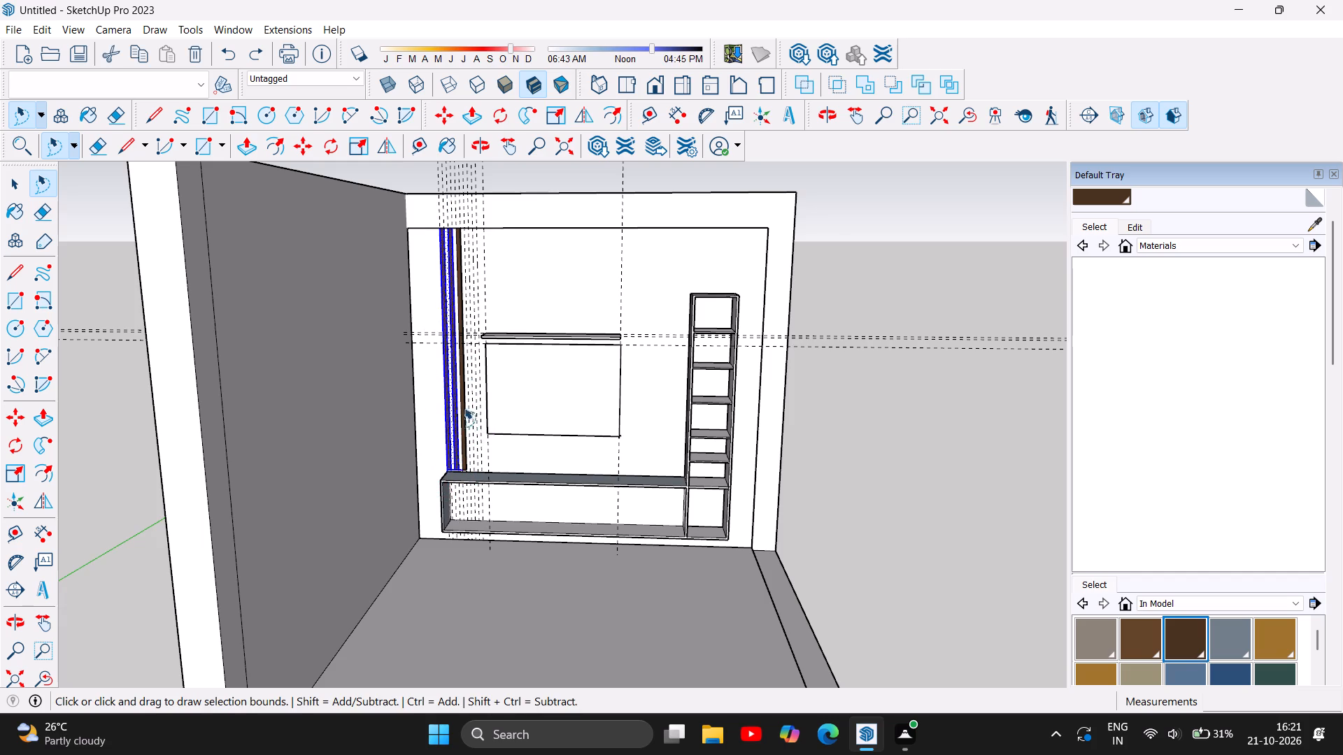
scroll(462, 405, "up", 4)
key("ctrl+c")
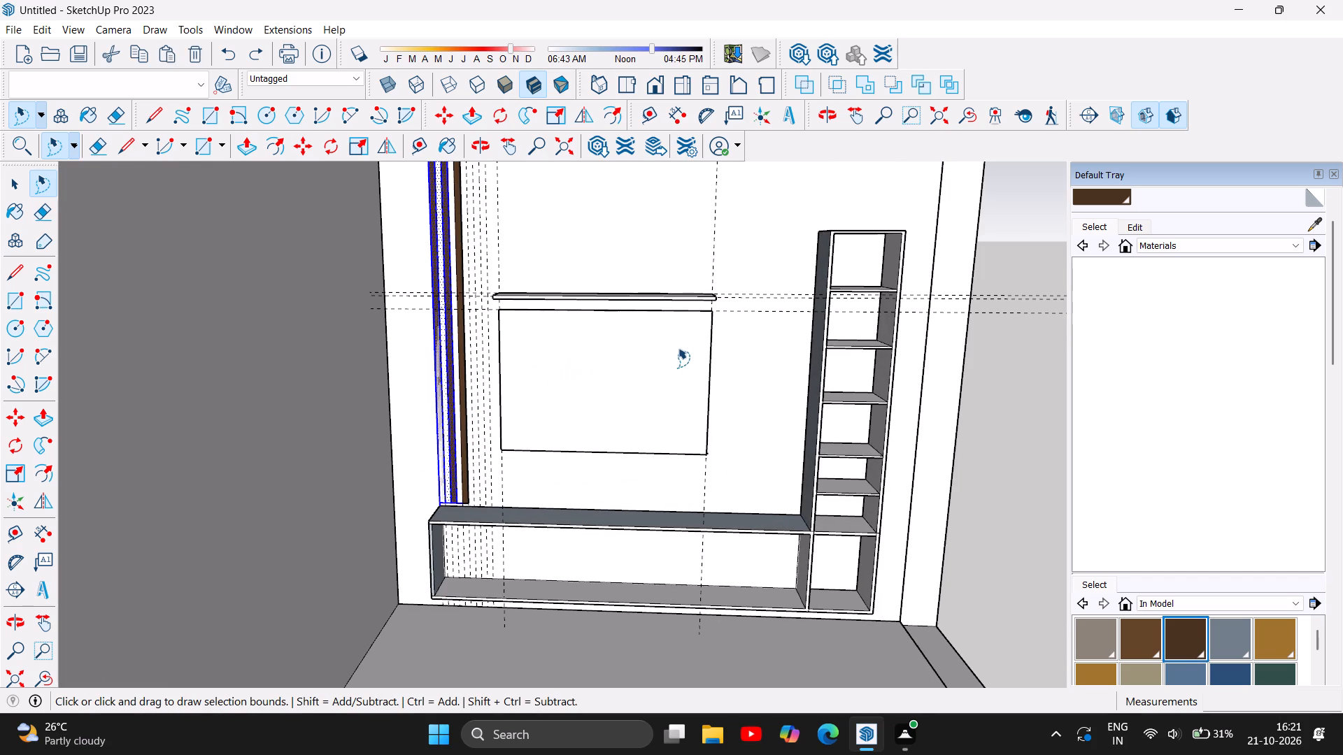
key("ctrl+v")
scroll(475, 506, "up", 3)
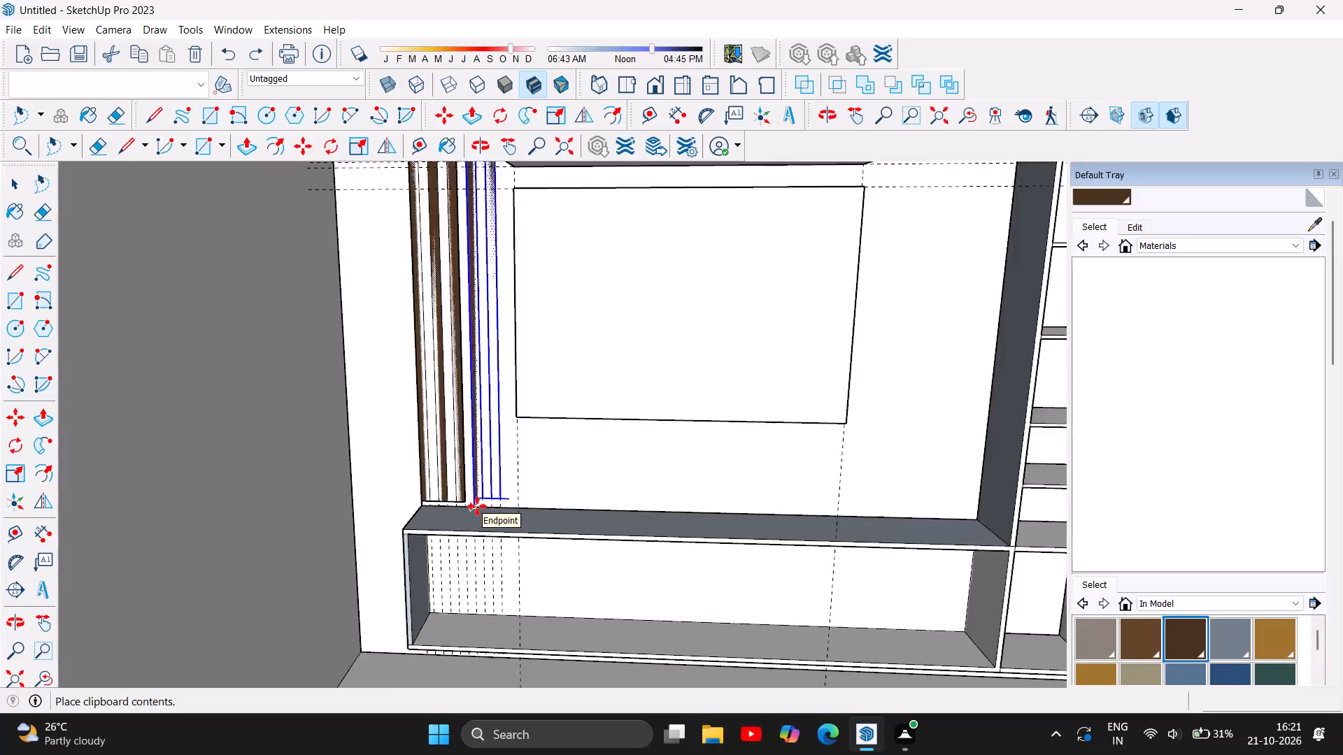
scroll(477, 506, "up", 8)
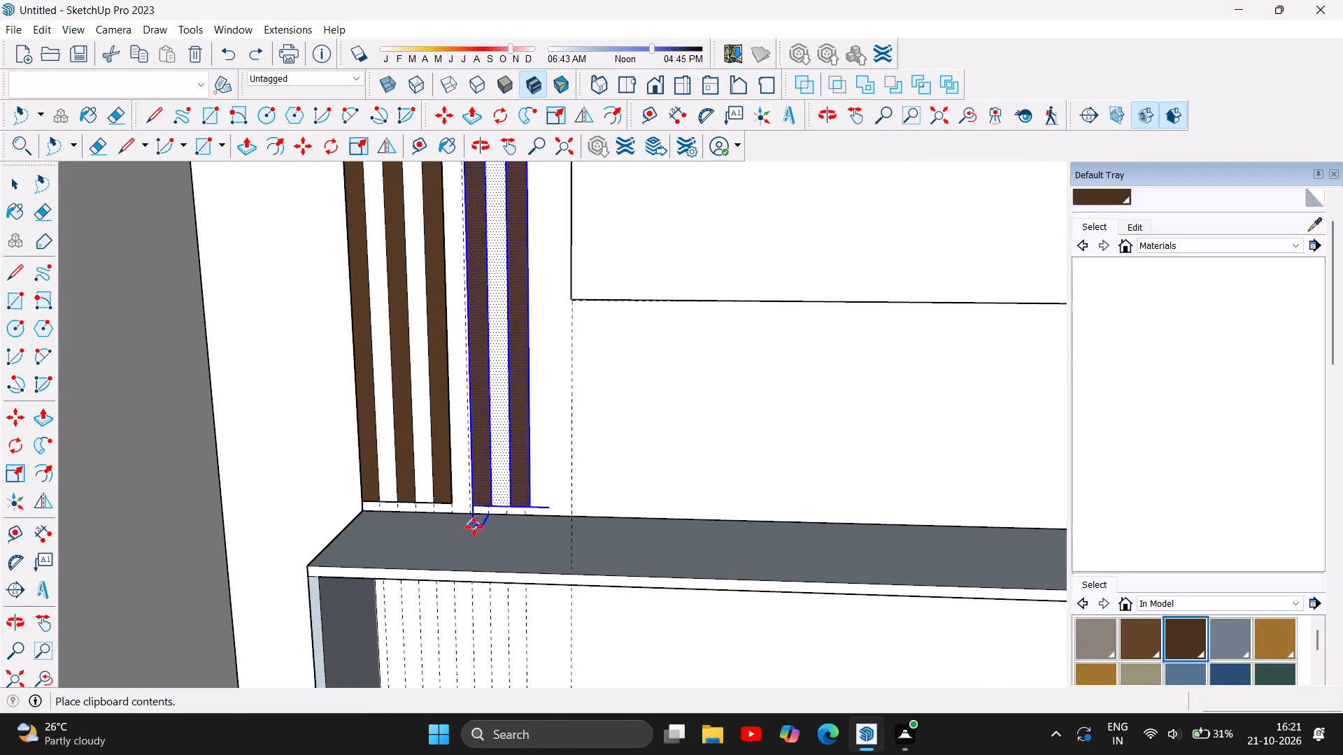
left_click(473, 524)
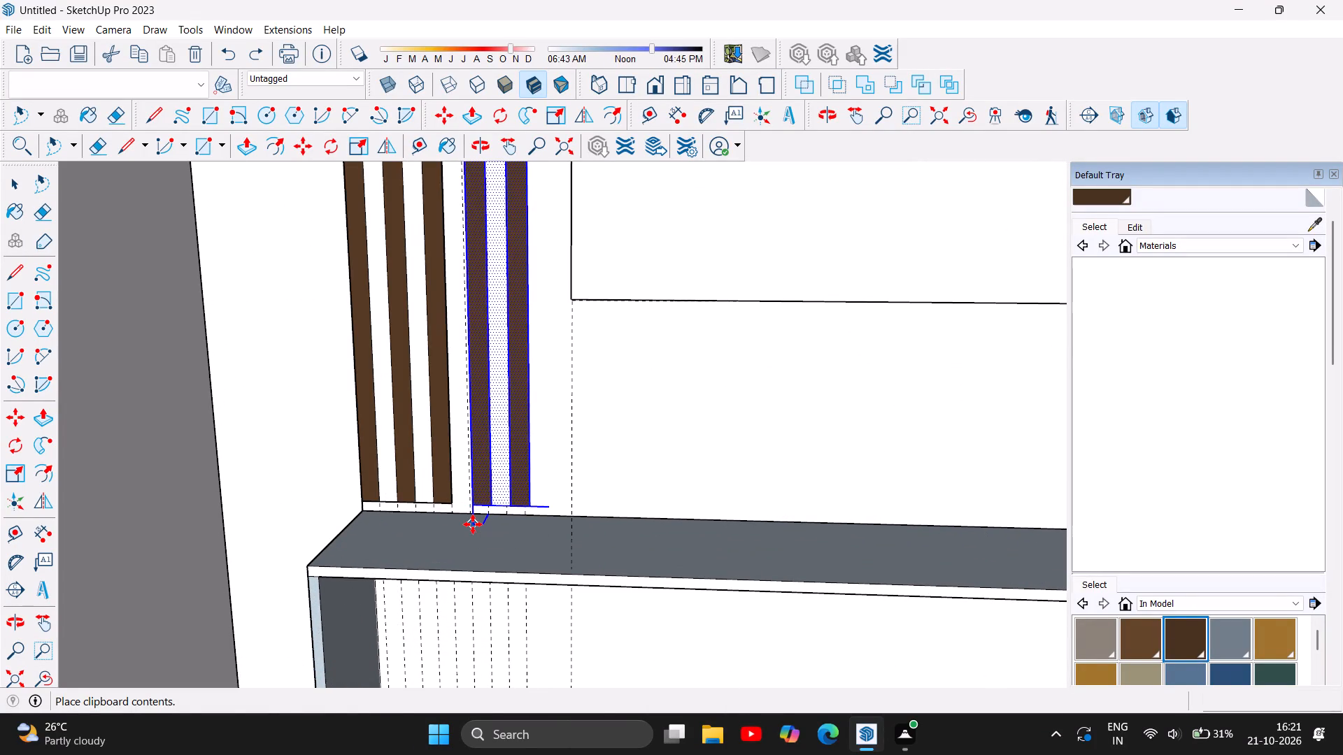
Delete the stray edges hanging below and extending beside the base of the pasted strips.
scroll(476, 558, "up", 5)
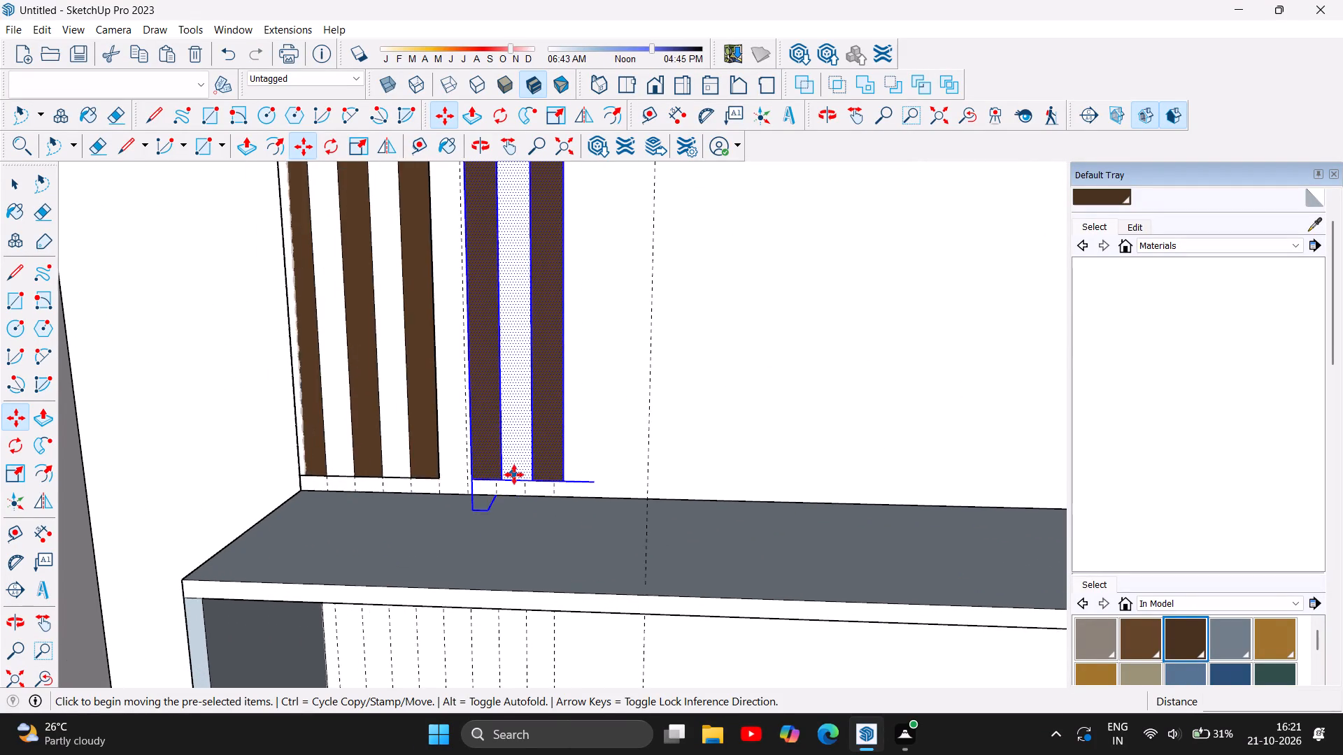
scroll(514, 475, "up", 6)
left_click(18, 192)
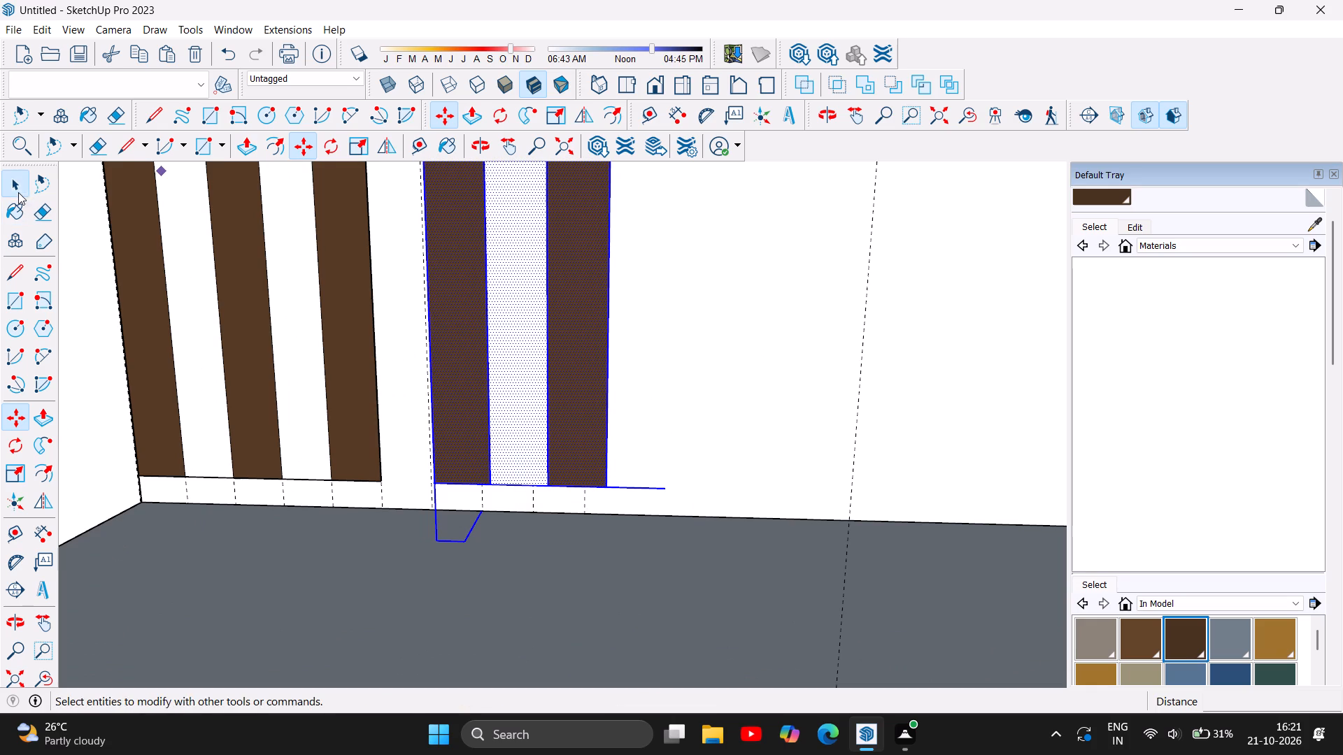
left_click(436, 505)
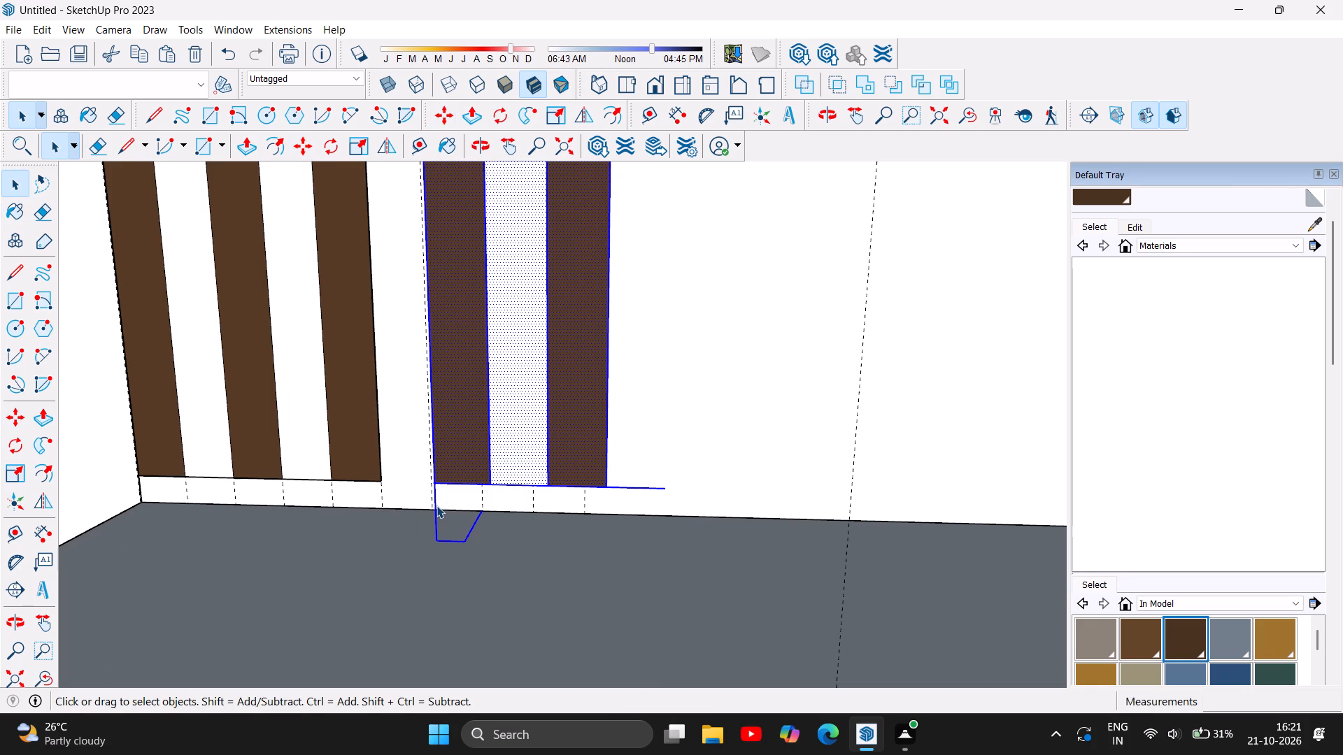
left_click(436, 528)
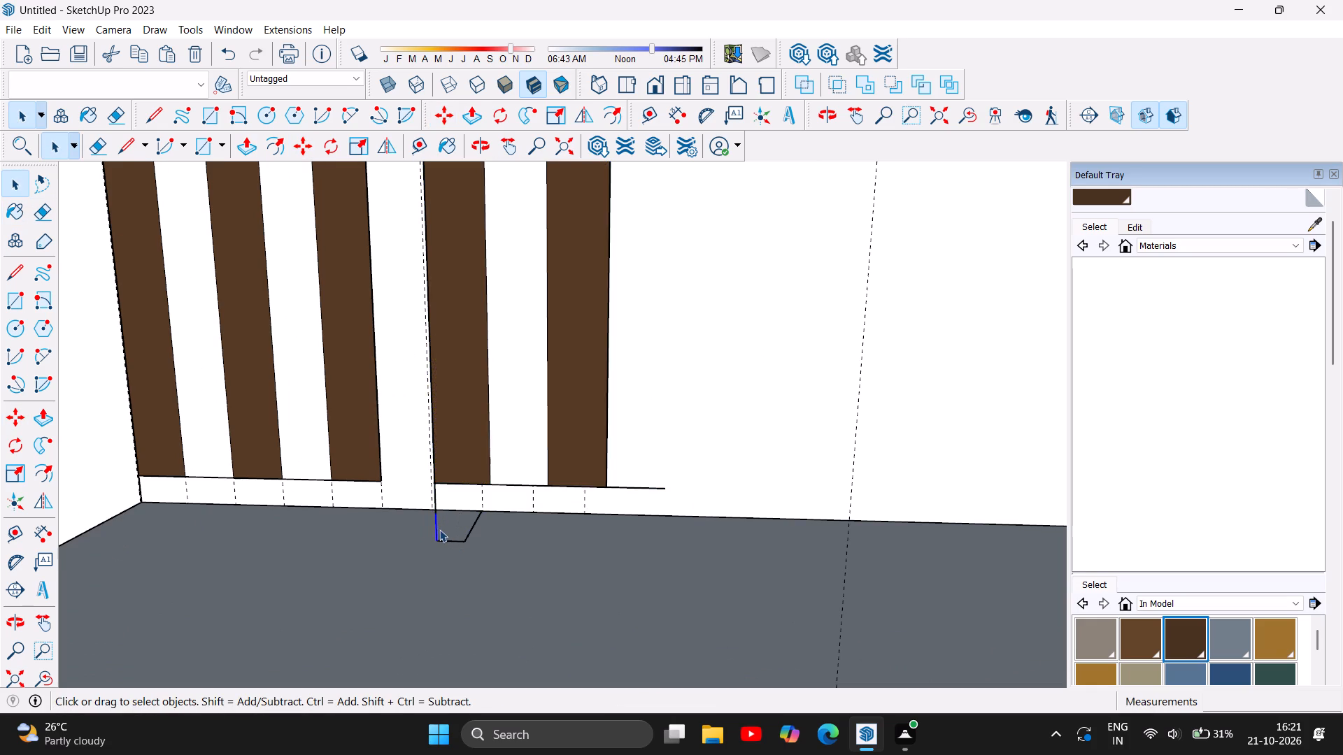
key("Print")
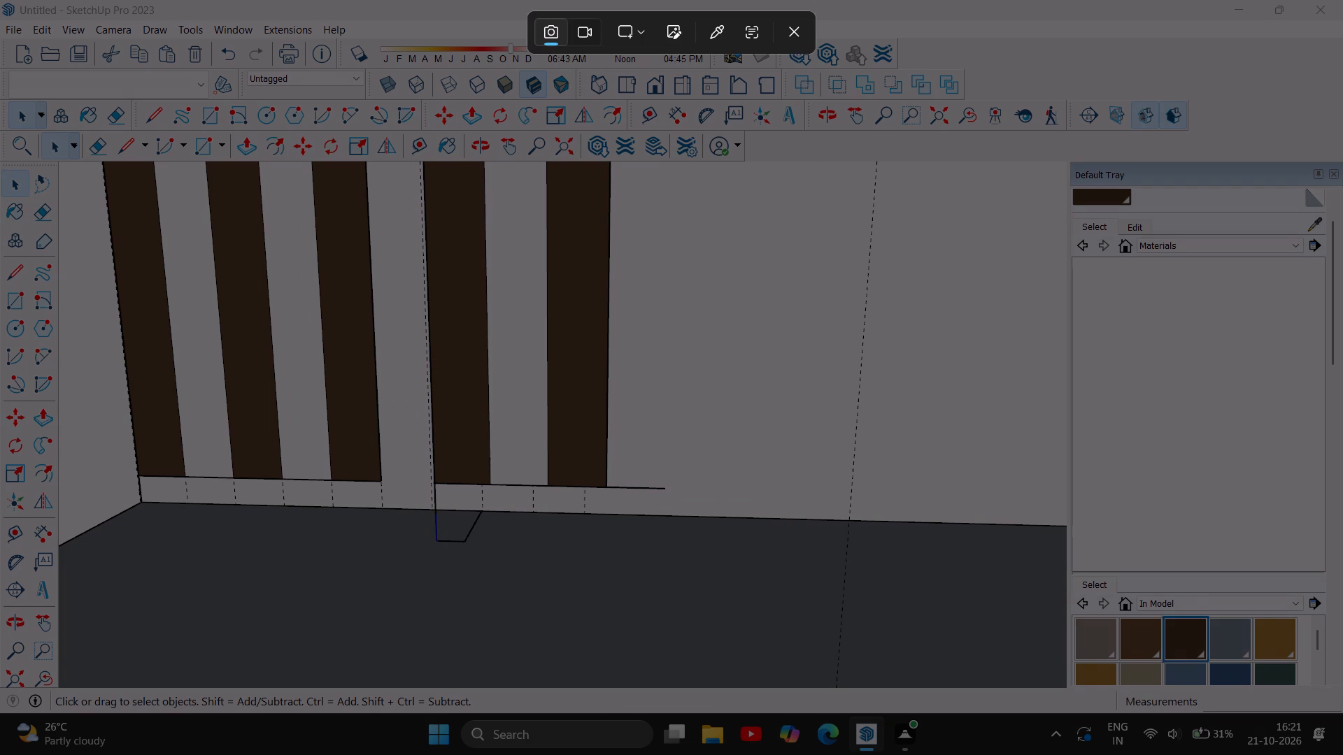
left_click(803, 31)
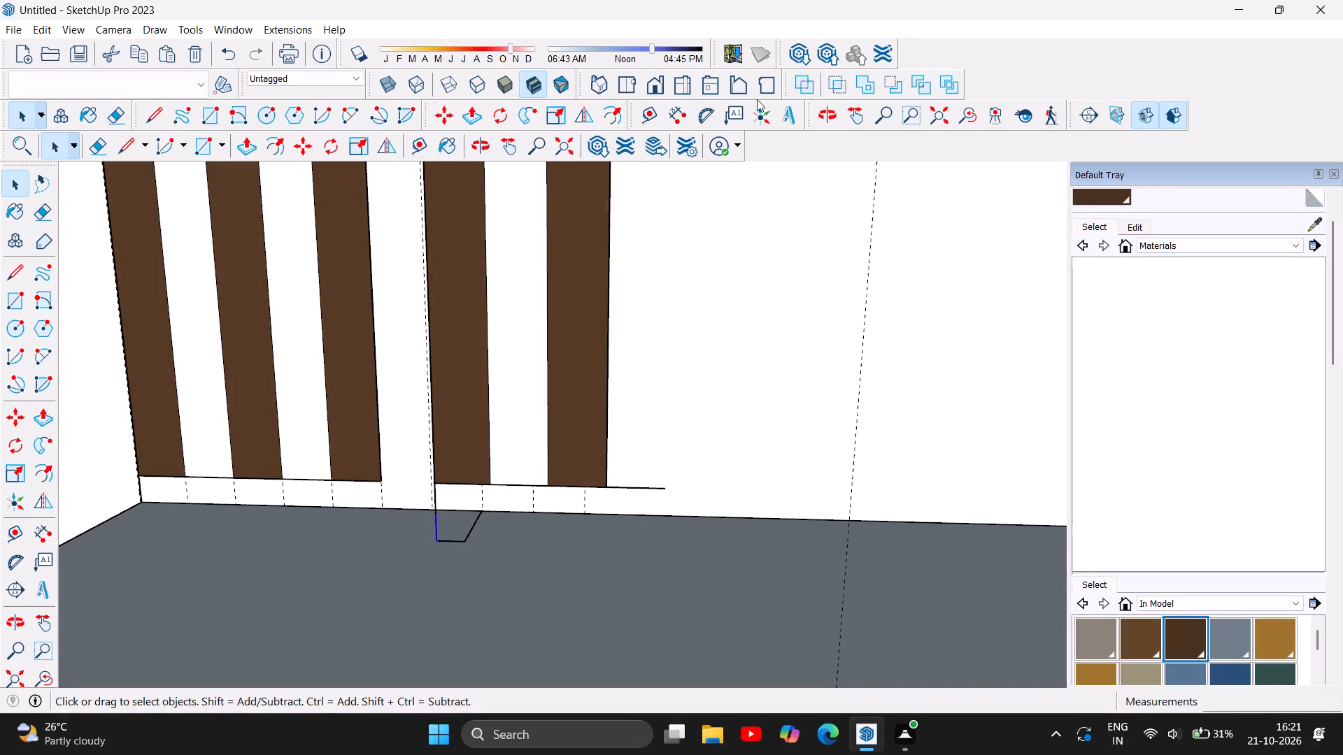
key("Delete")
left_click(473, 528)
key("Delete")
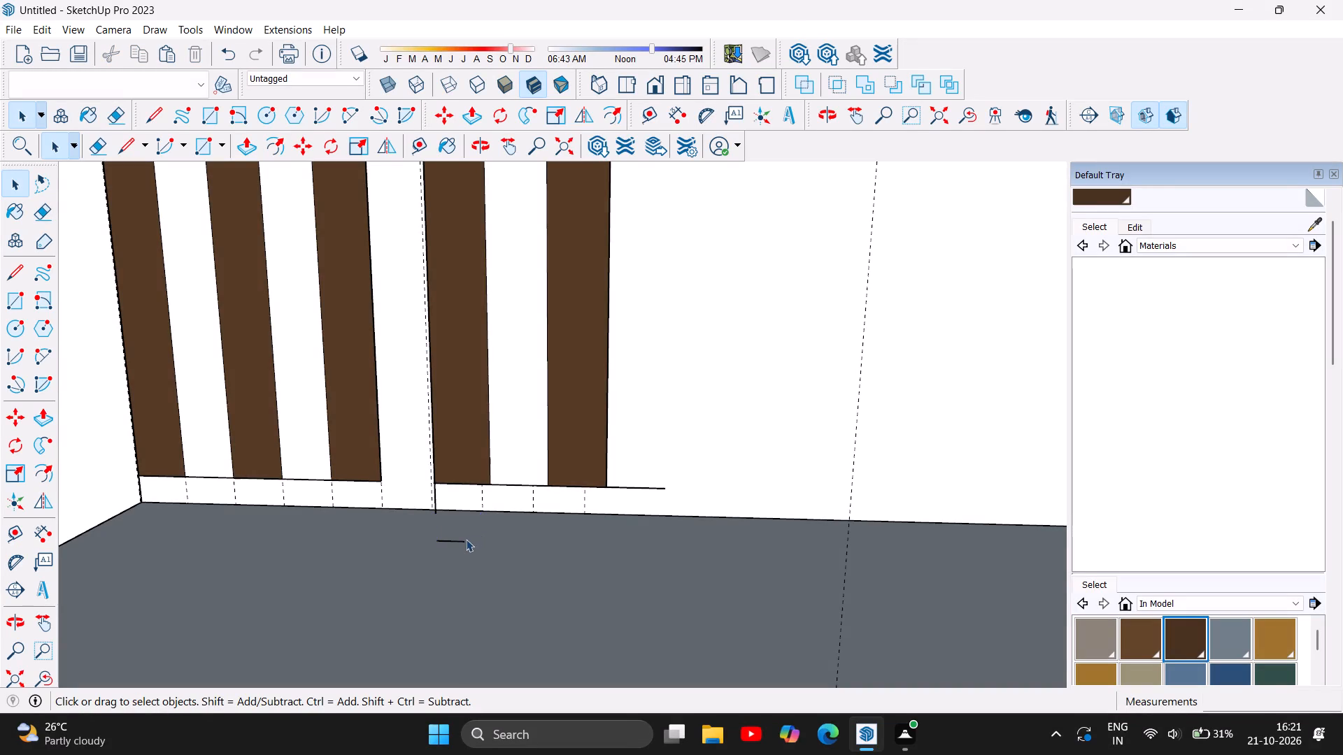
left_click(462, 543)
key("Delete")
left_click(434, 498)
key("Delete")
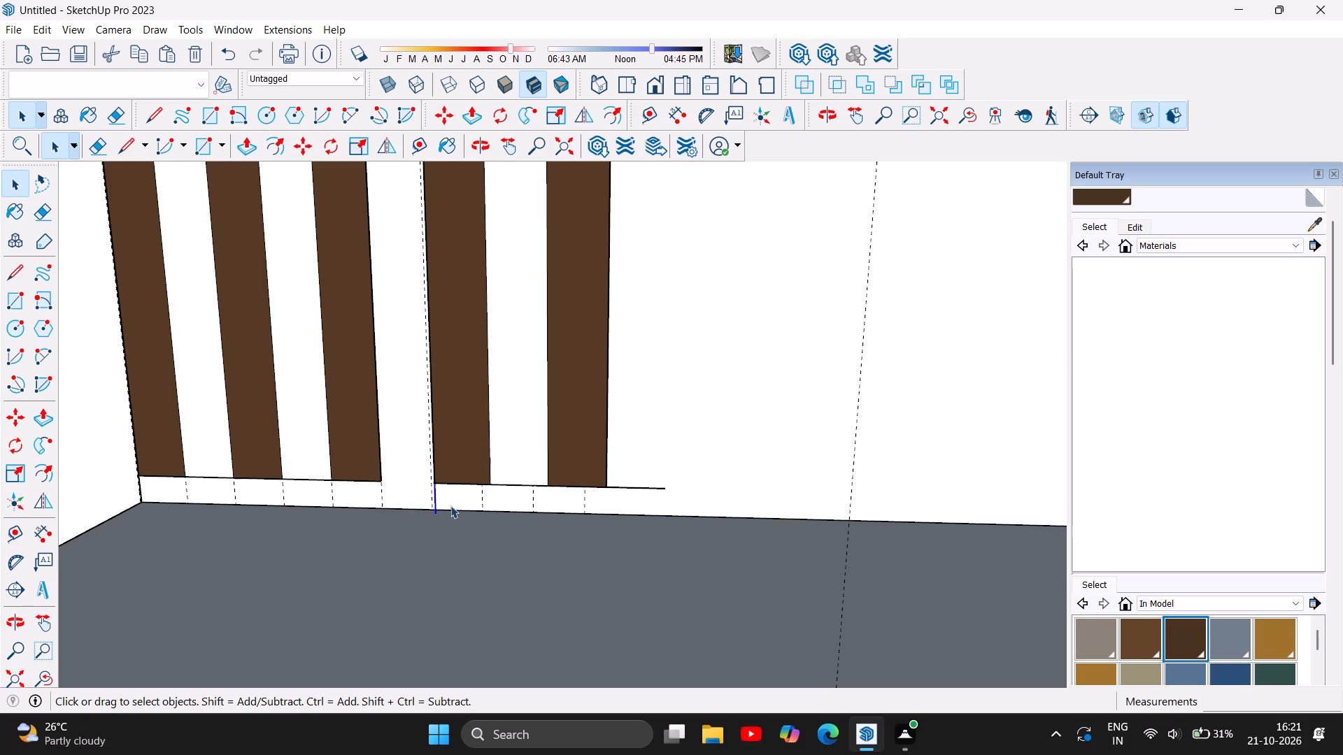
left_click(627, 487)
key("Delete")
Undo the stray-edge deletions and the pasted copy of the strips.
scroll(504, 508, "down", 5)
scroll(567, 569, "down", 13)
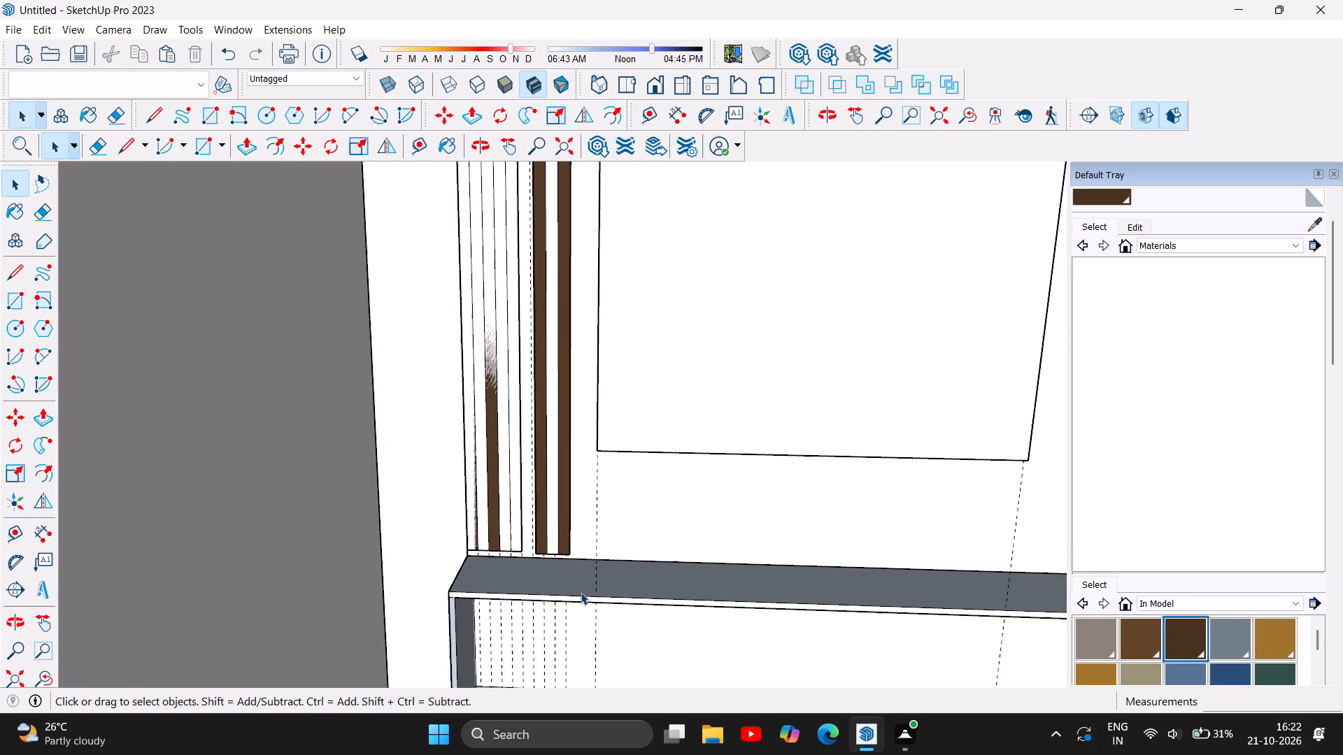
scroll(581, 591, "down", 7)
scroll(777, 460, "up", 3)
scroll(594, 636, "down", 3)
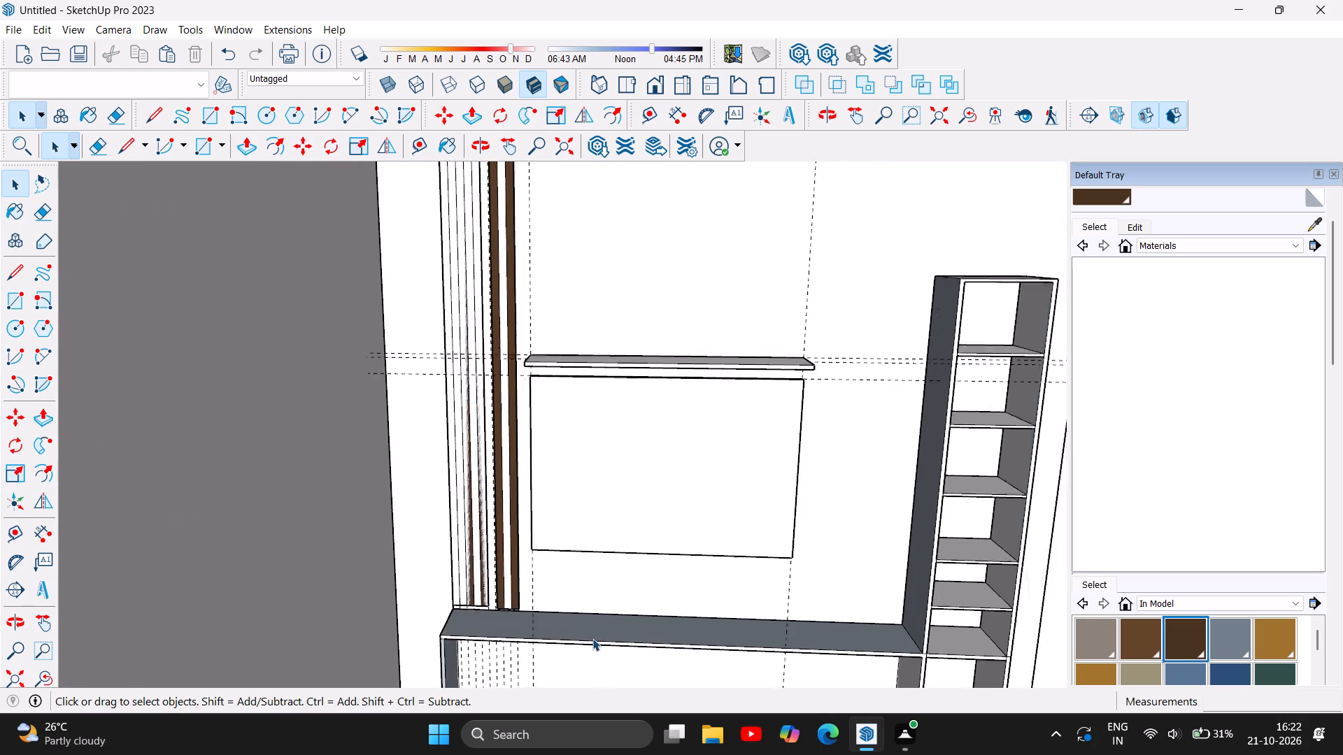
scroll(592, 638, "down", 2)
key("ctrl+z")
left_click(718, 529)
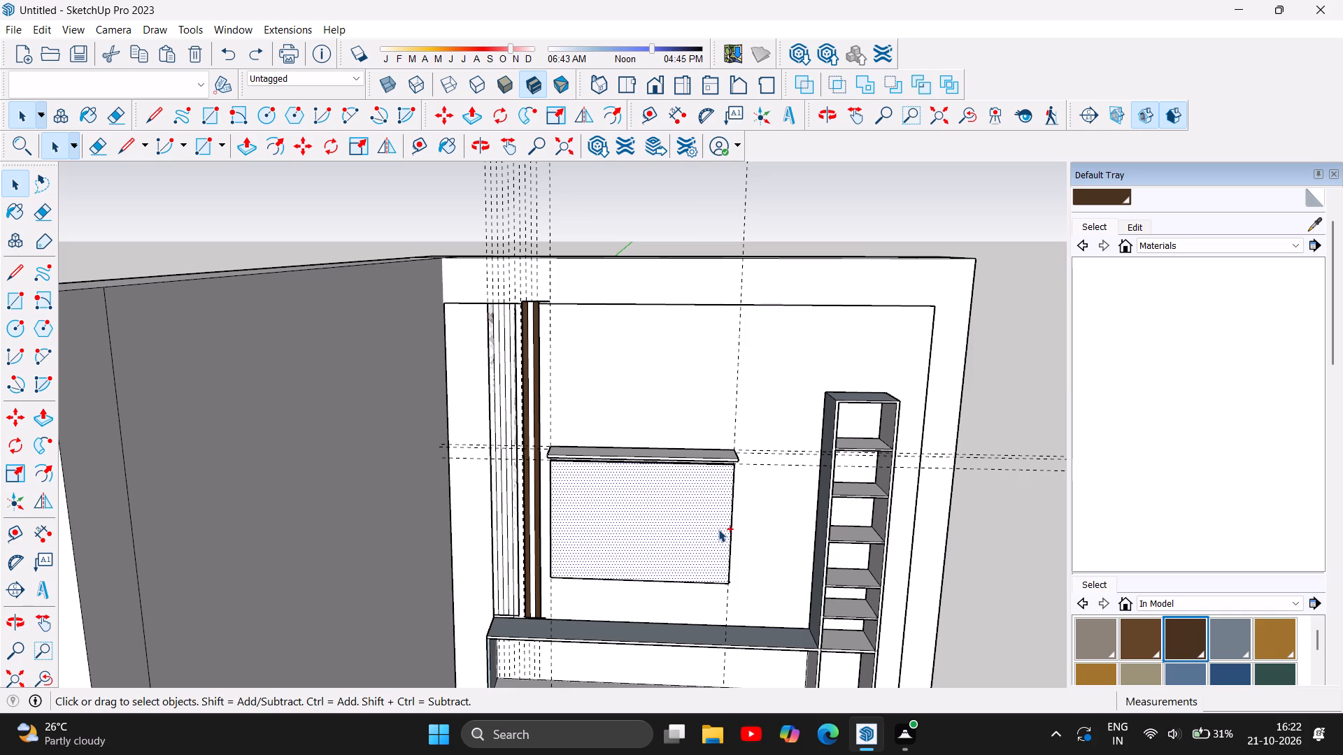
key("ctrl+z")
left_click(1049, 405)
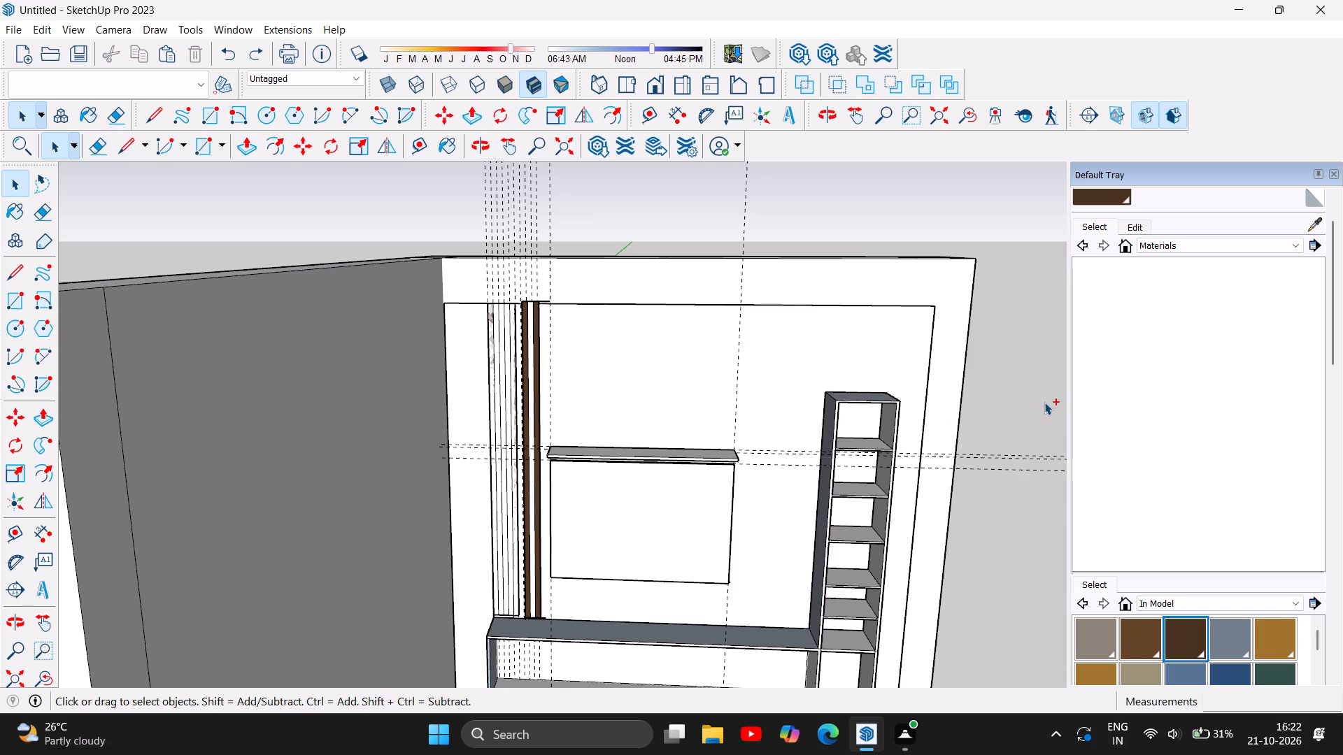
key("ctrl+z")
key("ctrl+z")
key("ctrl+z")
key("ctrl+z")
Lasso the alternating brown and white strips above the cabinet and paste a copy of them in open space outside the room.
scroll(475, 456, "up", 8)
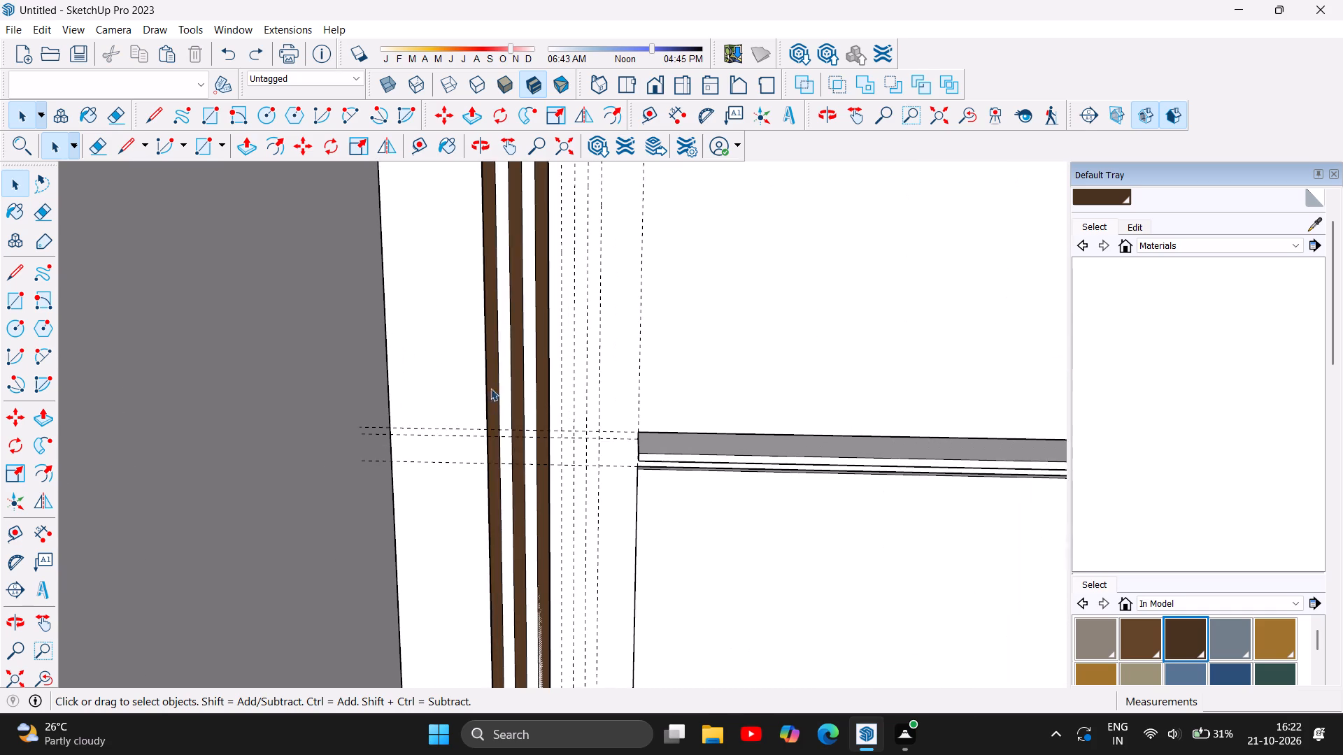
scroll(490, 386, "down", 8)
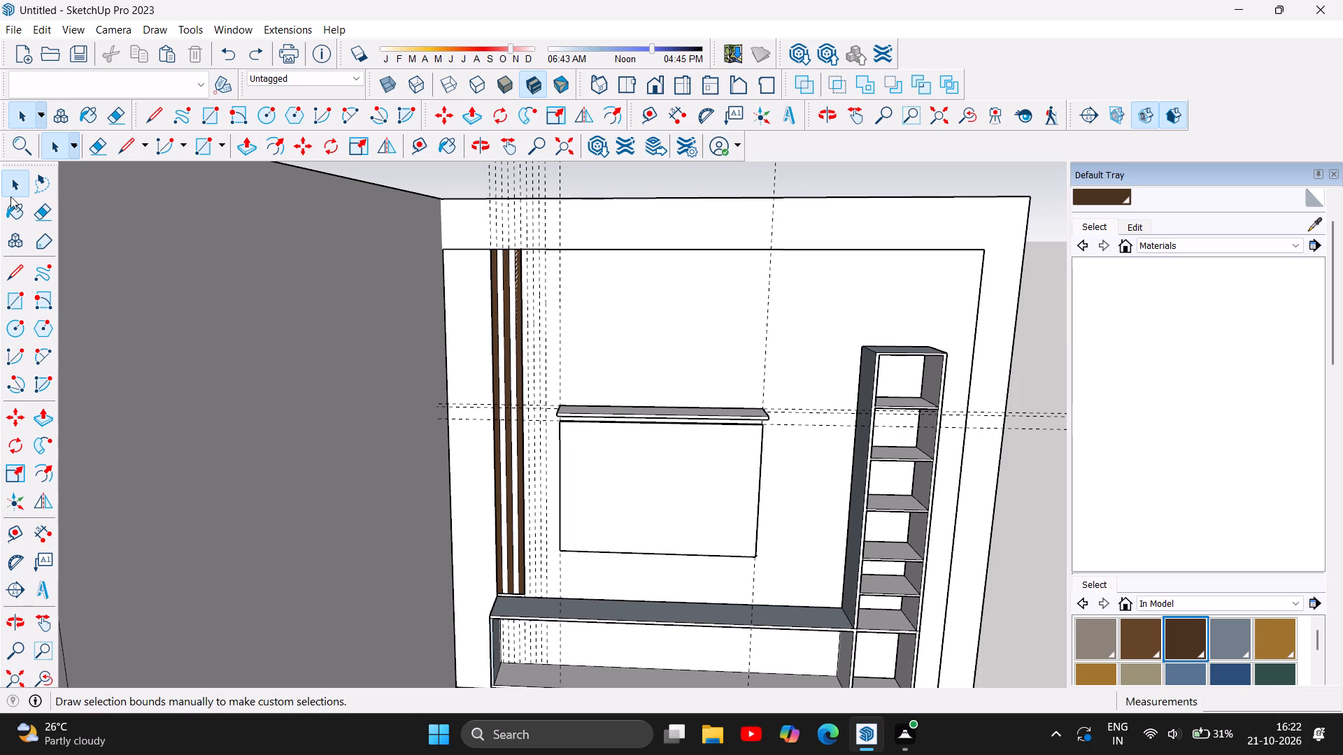
left_click(41, 188)
left_click_drag(467, 229, 553, 230)
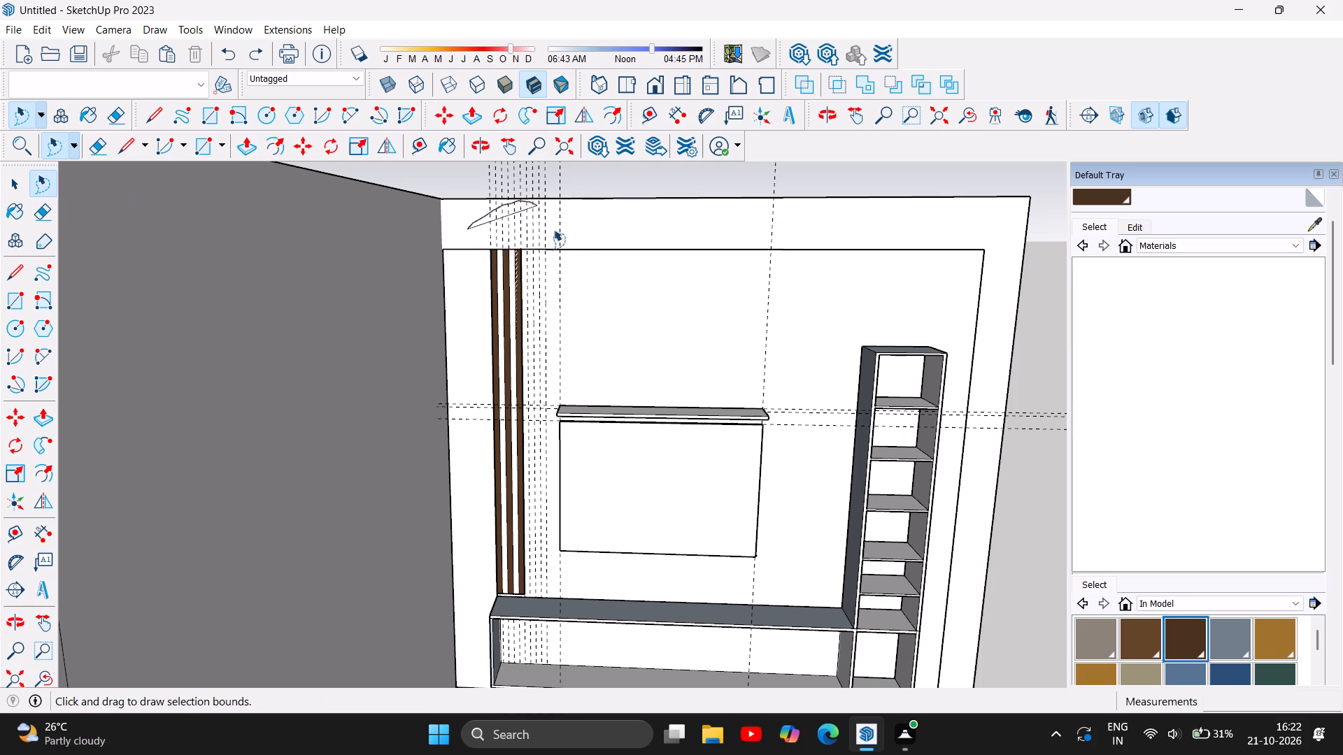
left_click_drag(553, 230, 546, 550)
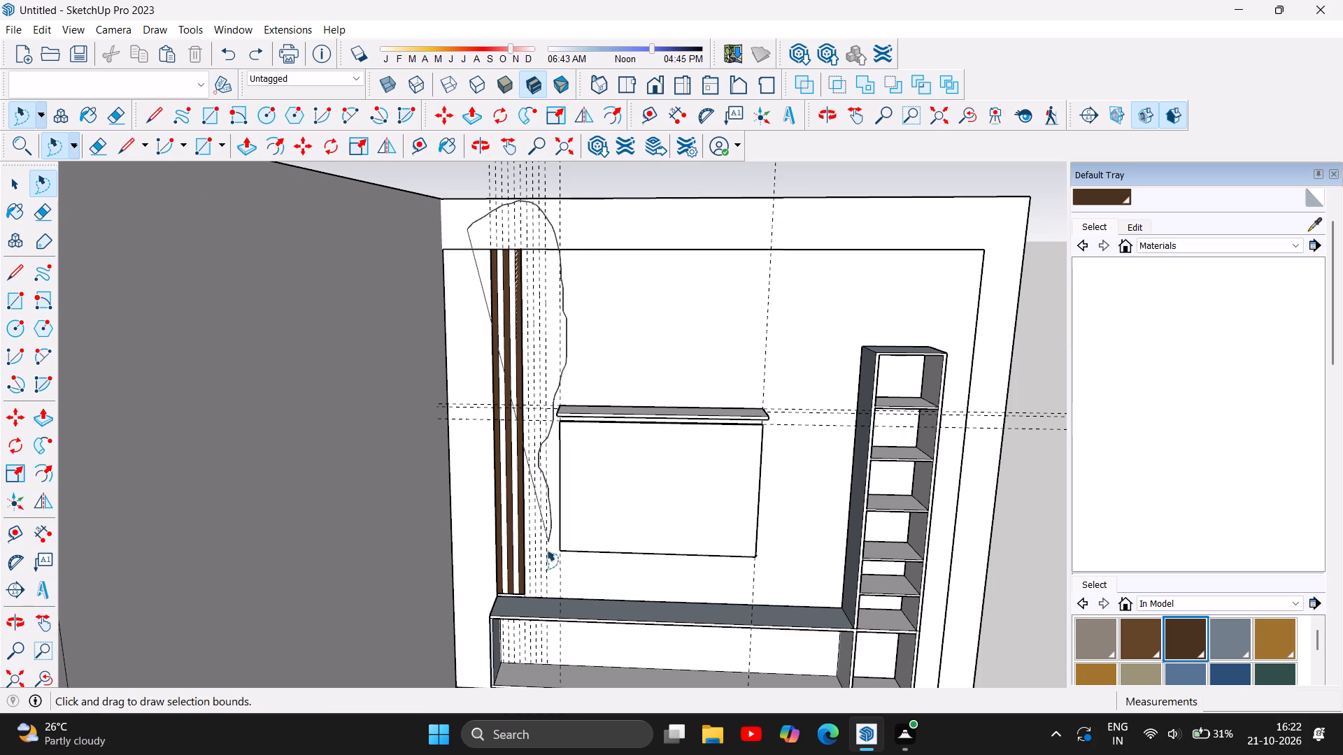
left_click_drag(546, 550, 478, 511)
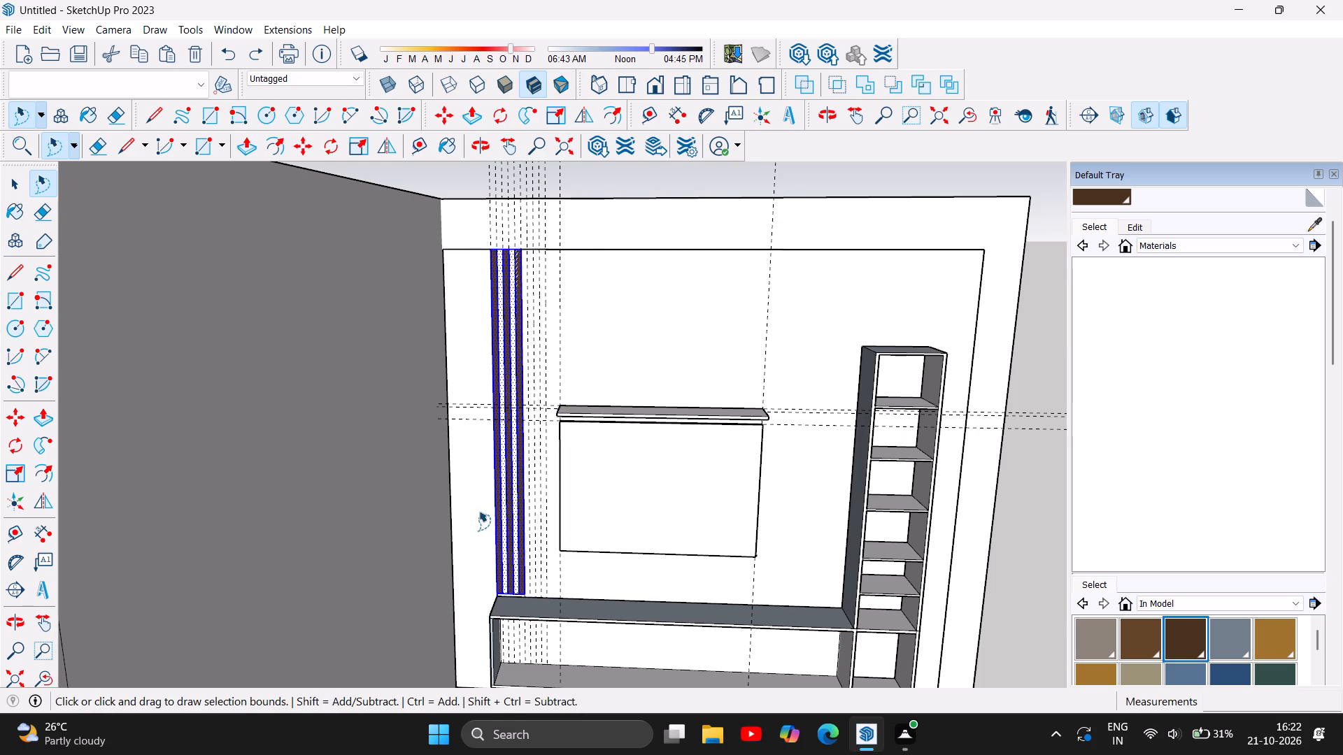
key("ctrl+c")
key("ctrl+v")
right_click_drag(818, 245, 823, 261)
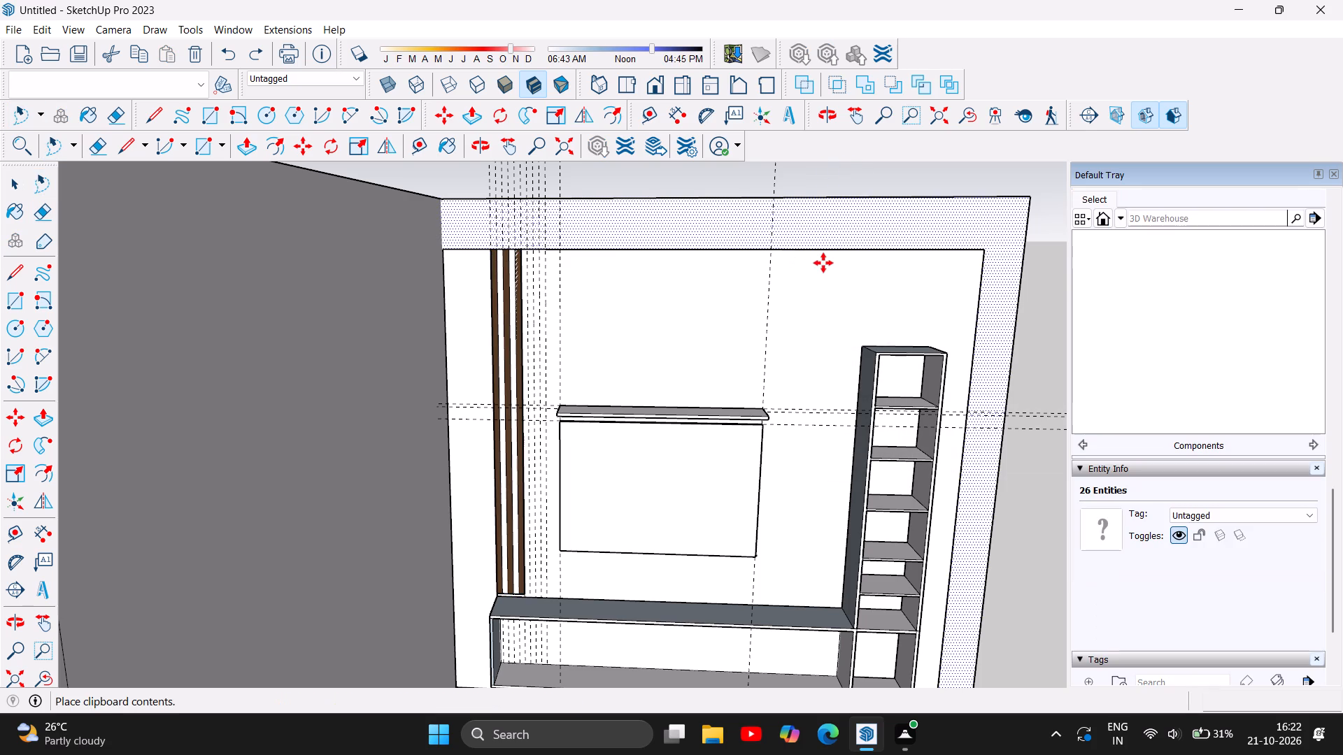
right_click(740, 311)
scroll(747, 308, "down", 4)
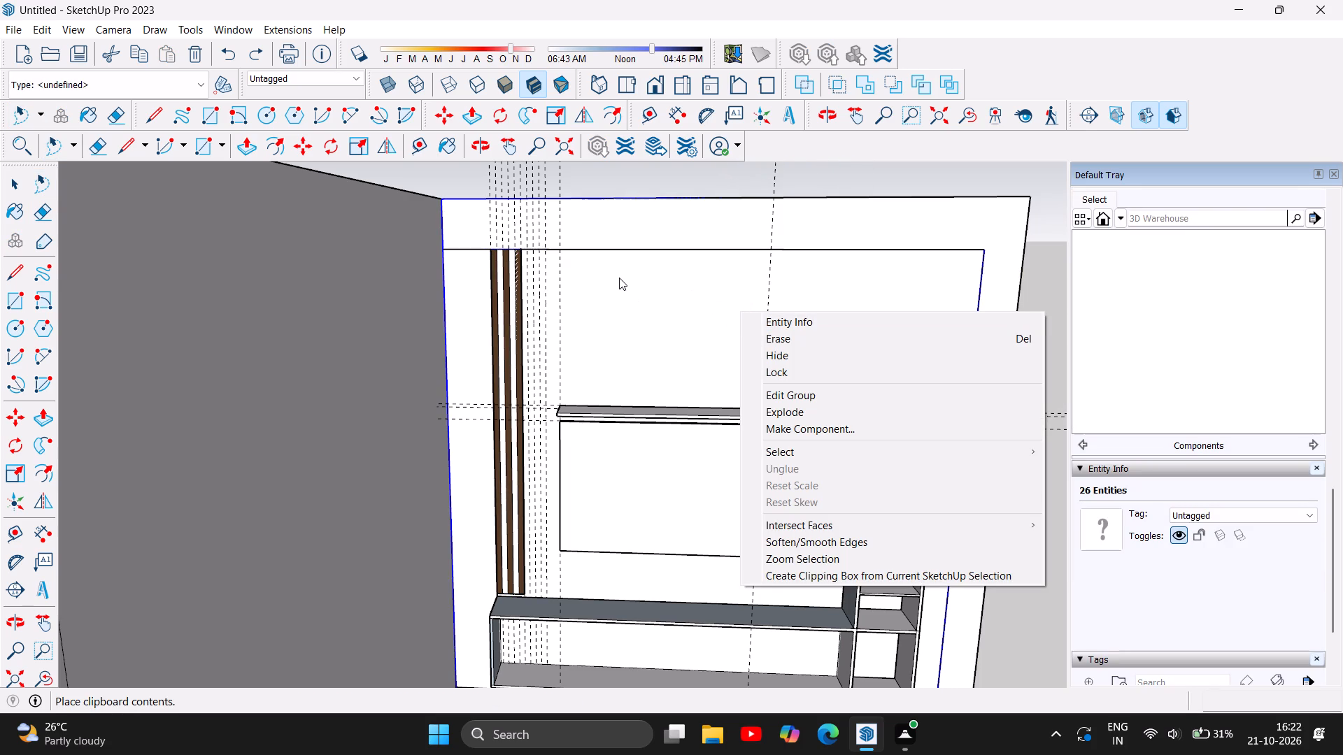
scroll(619, 278, "down", 1)
left_click(656, 180)
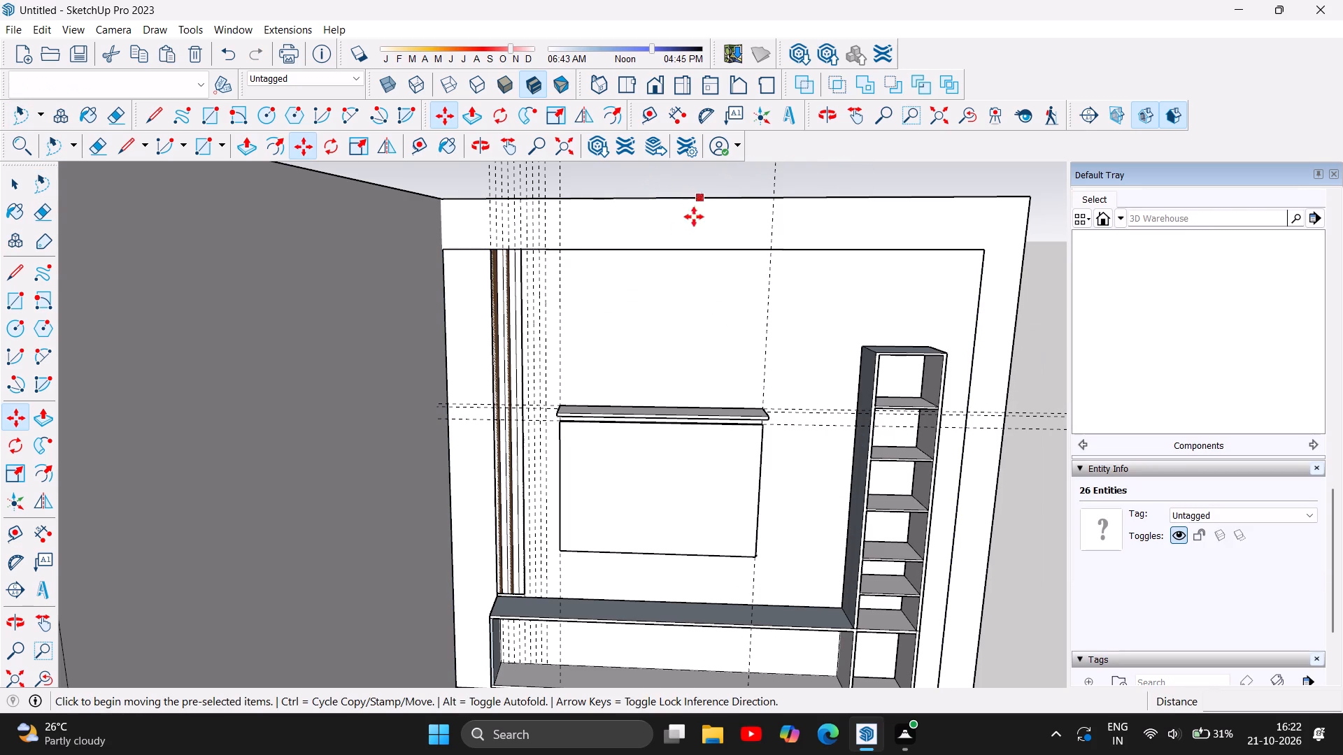
Delete the stray edges hanging below the base of the pasted strips.
scroll(513, 455, "down", 11)
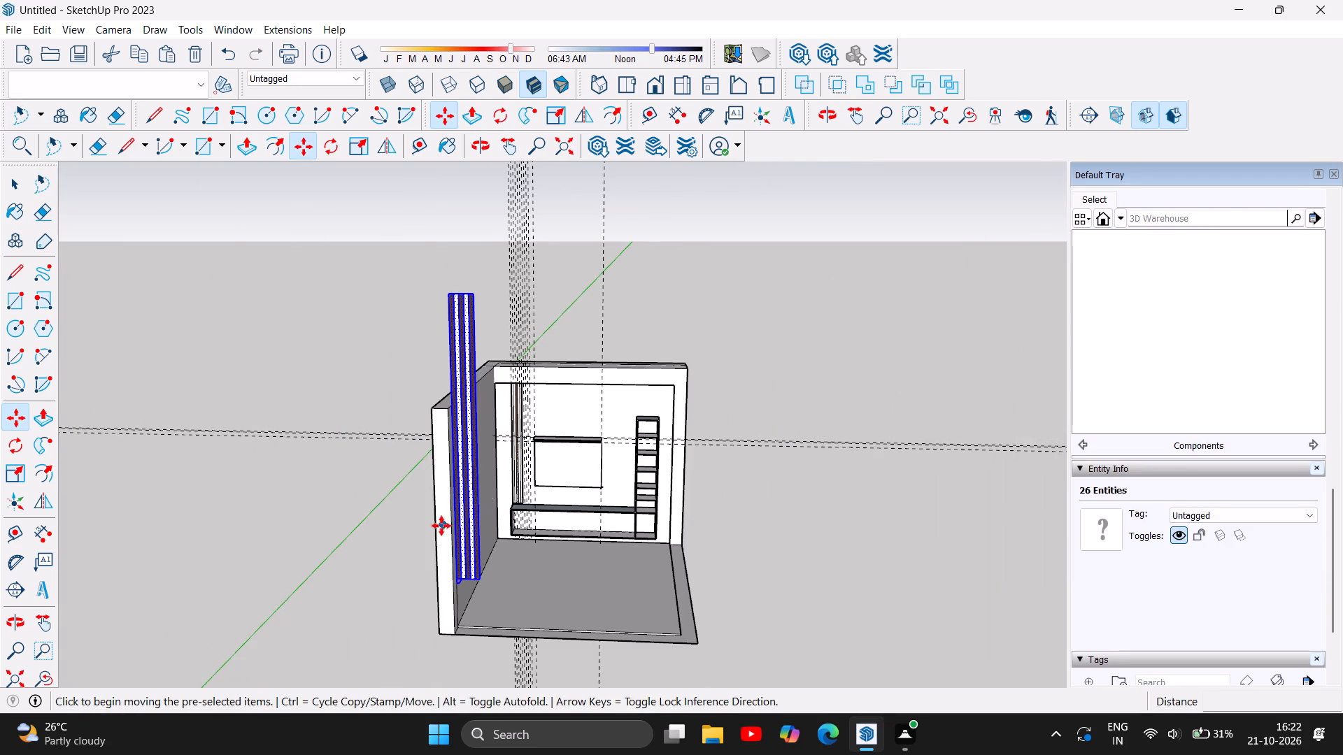
scroll(457, 584, "up", 7)
scroll(487, 584, "down", 2)
scroll(485, 525, "up", 5)
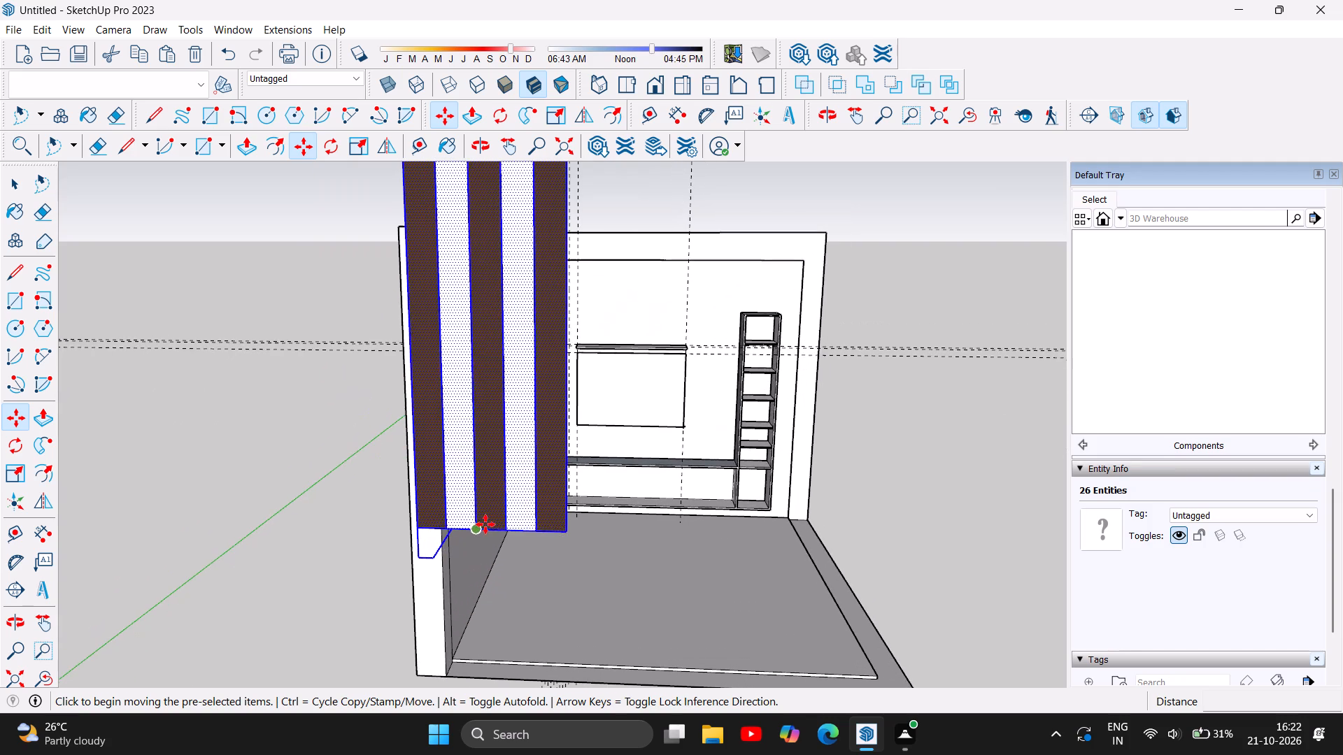
scroll(485, 524, "up", 7)
scroll(401, 524, "down", 3)
scroll(283, 419, "down", 2)
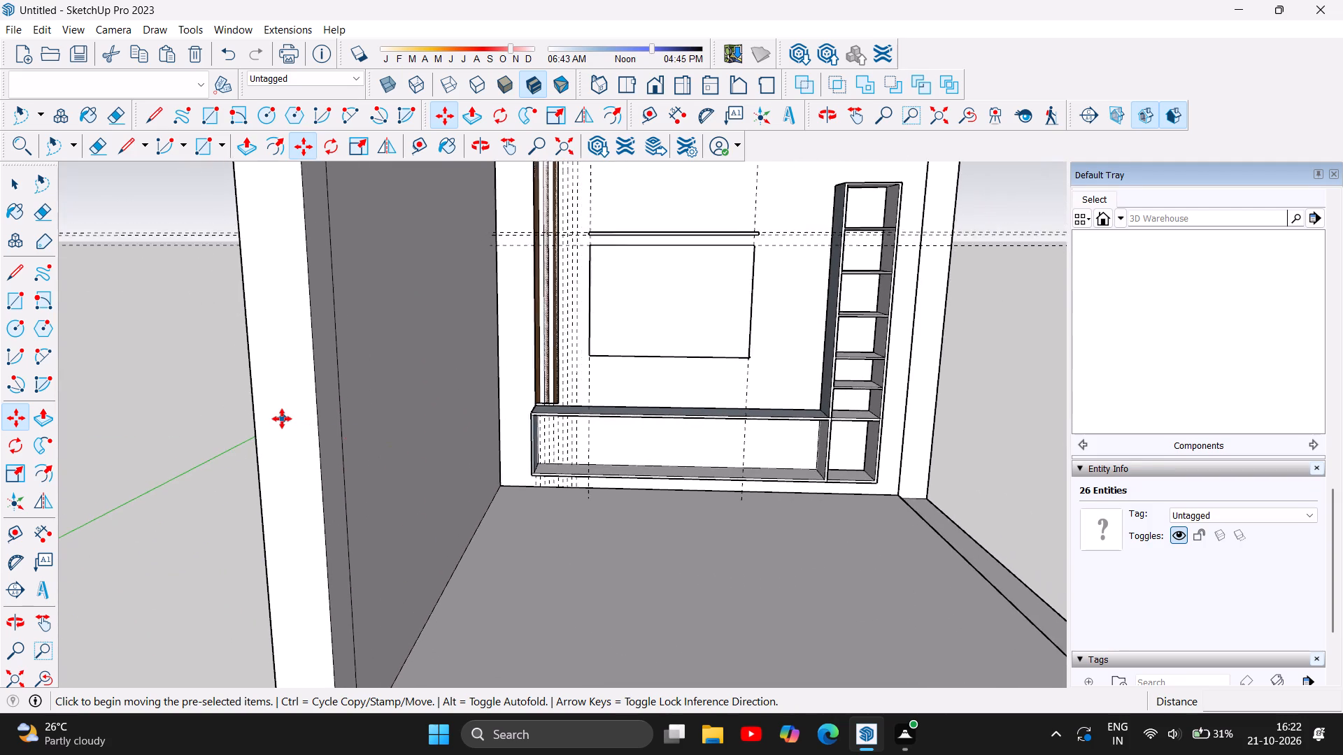
scroll(282, 419, "down", 13)
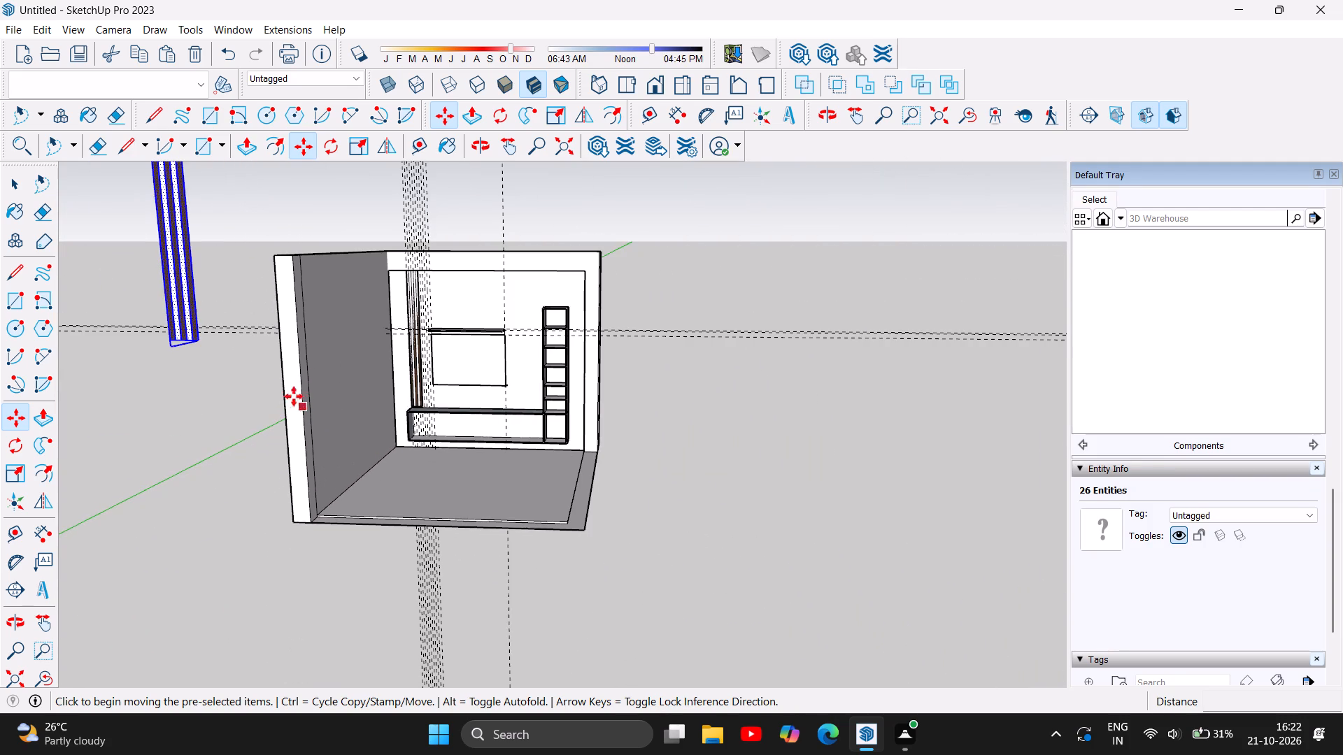
scroll(251, 306, "up", 4)
left_click(18, 186)
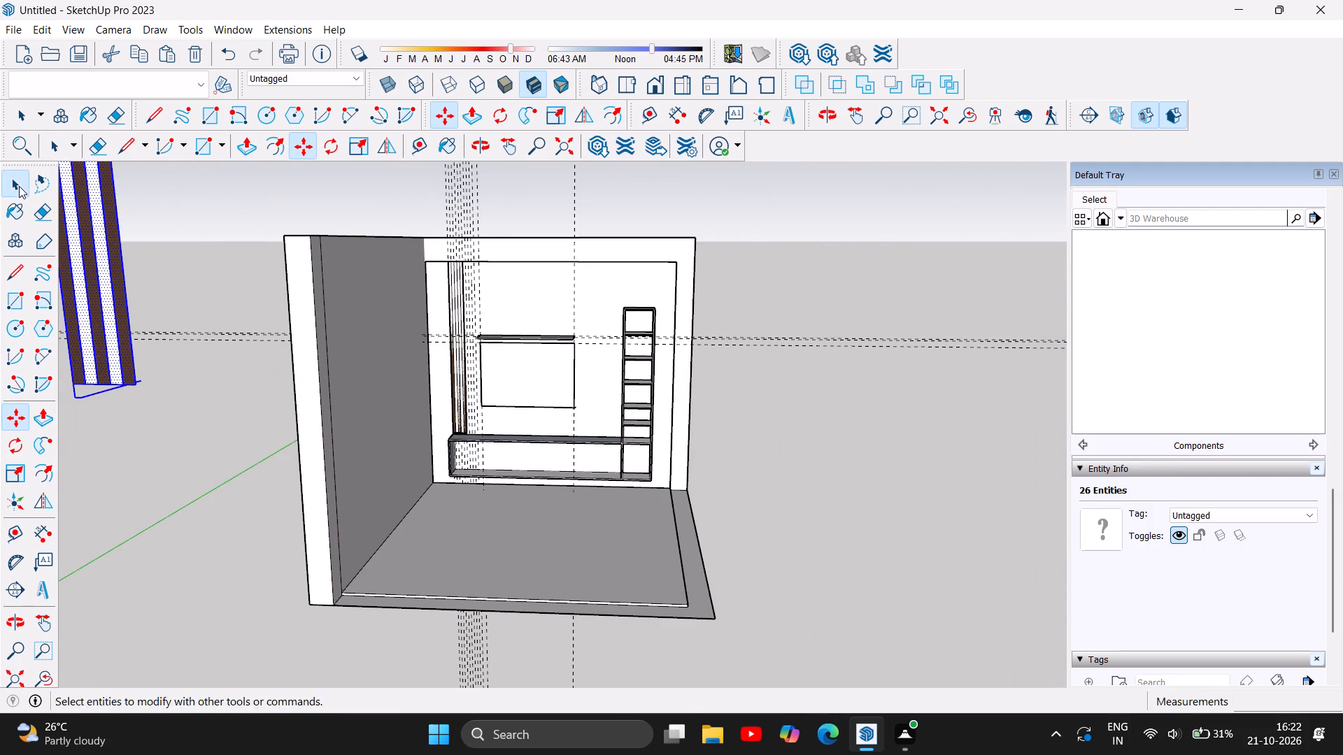
scroll(57, 377, "up", 7)
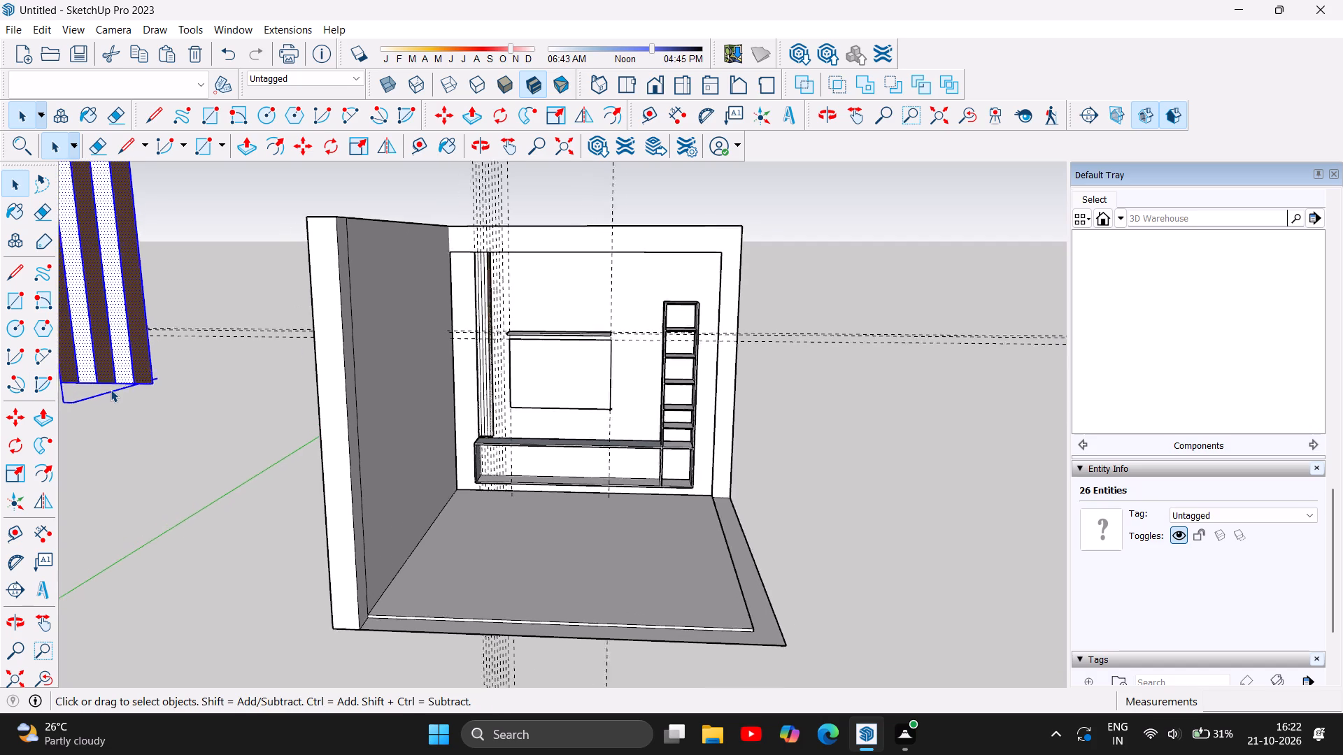
scroll(111, 389, "up", 3)
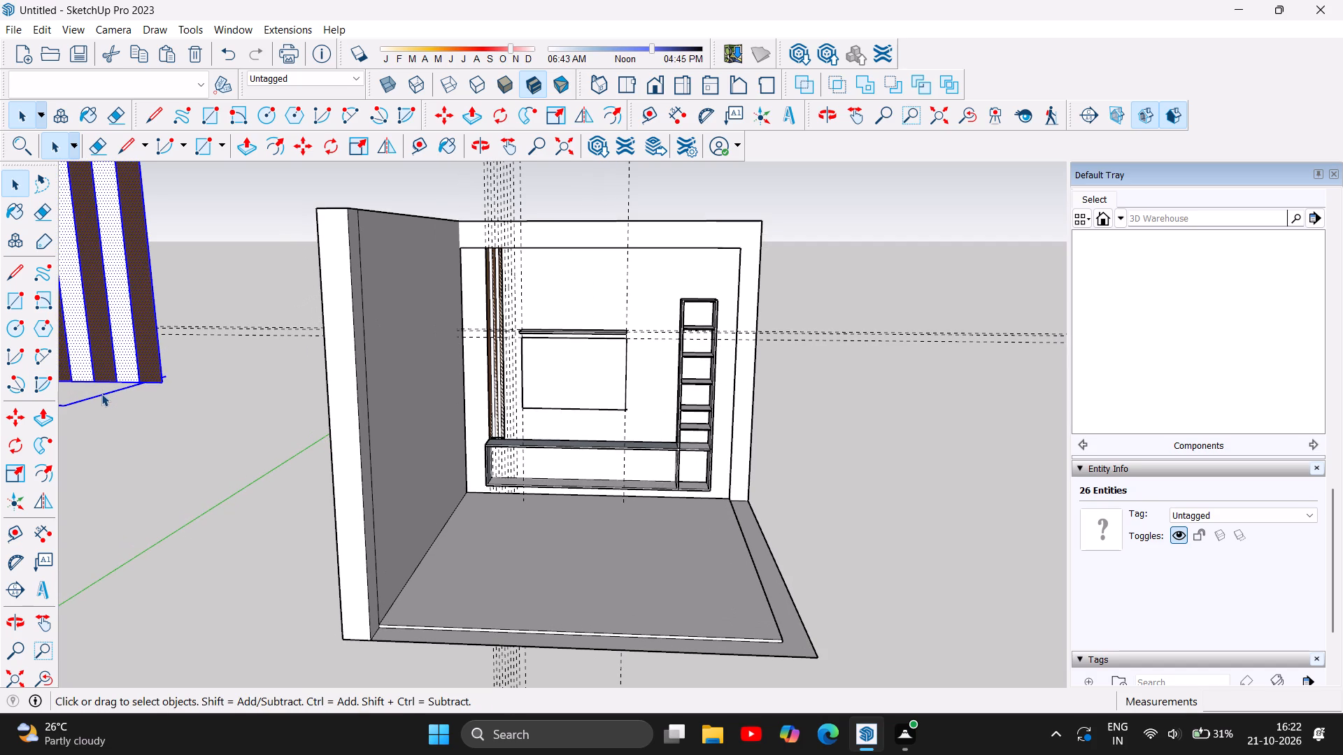
left_click(101, 394)
key("Delete")
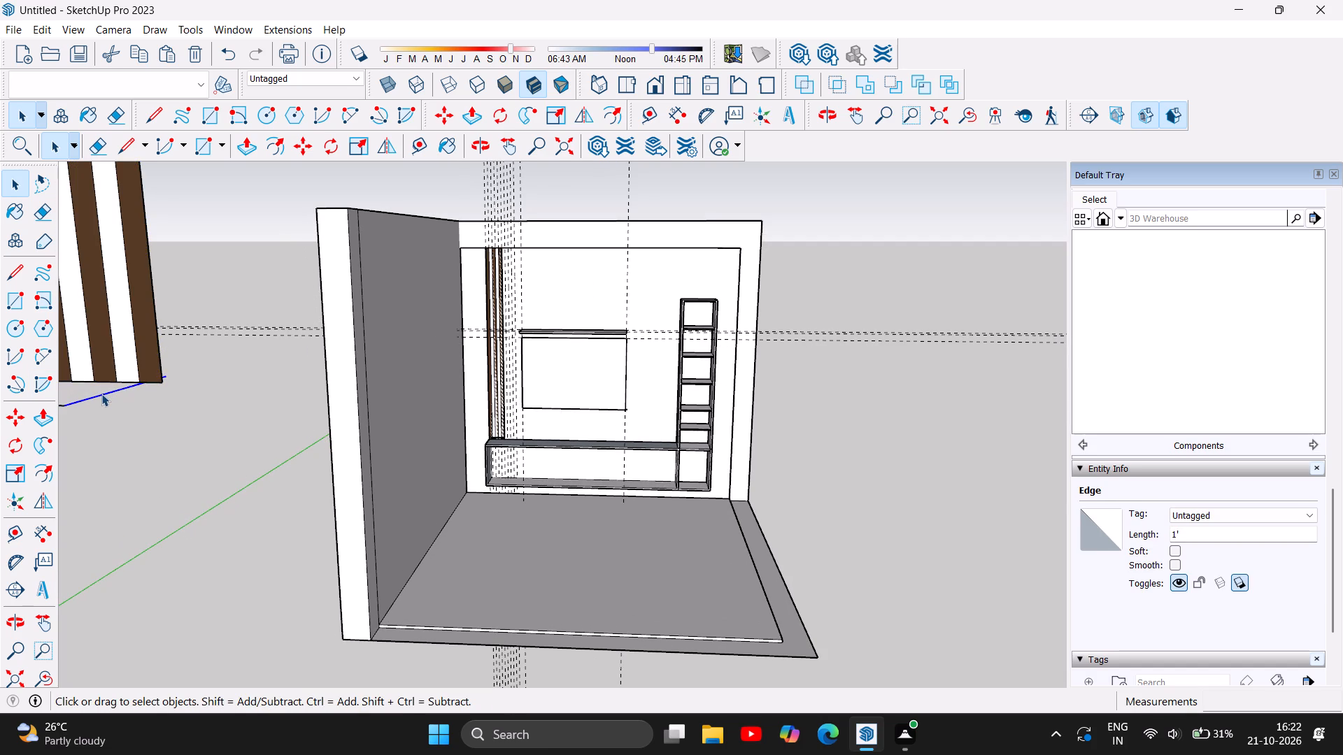
scroll(191, 446, "down", 4)
scroll(133, 417, "up", 5)
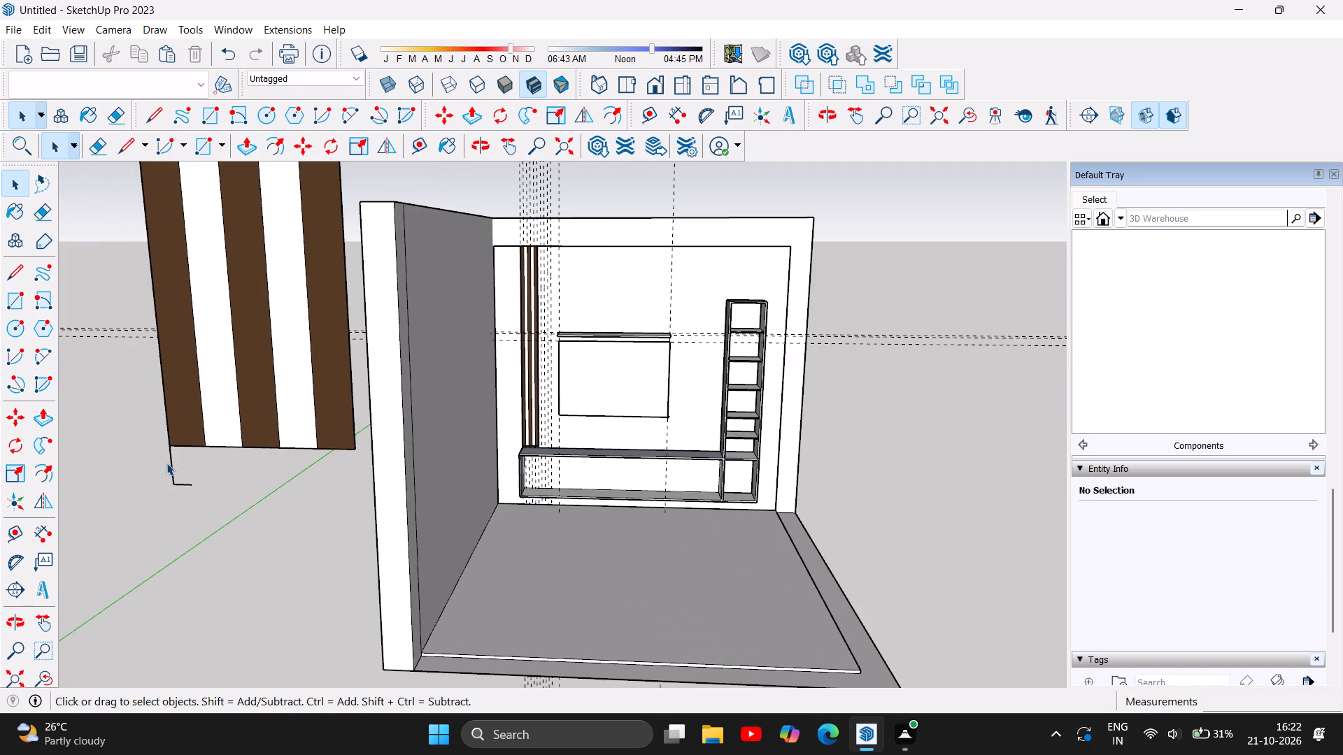
left_click(173, 462)
key("Delete")
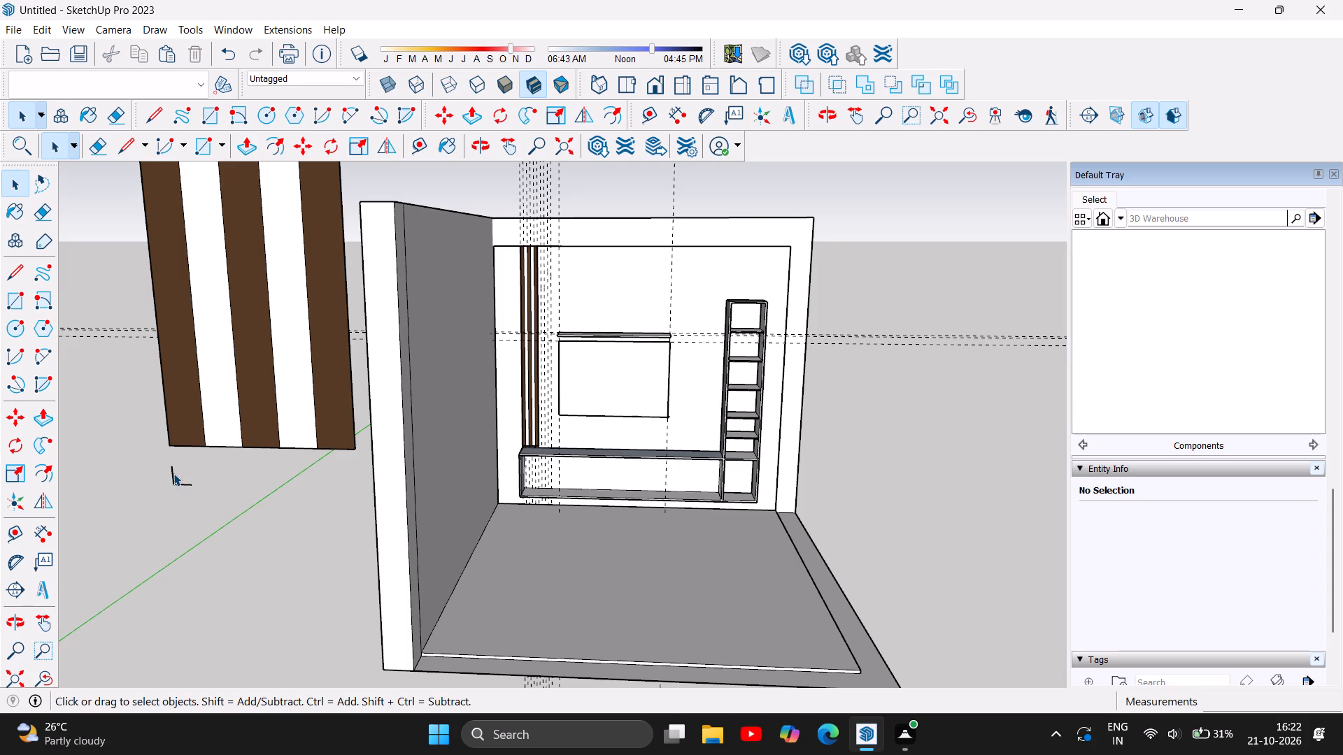
left_click(173, 473)
key("Delete")
left_click(182, 482)
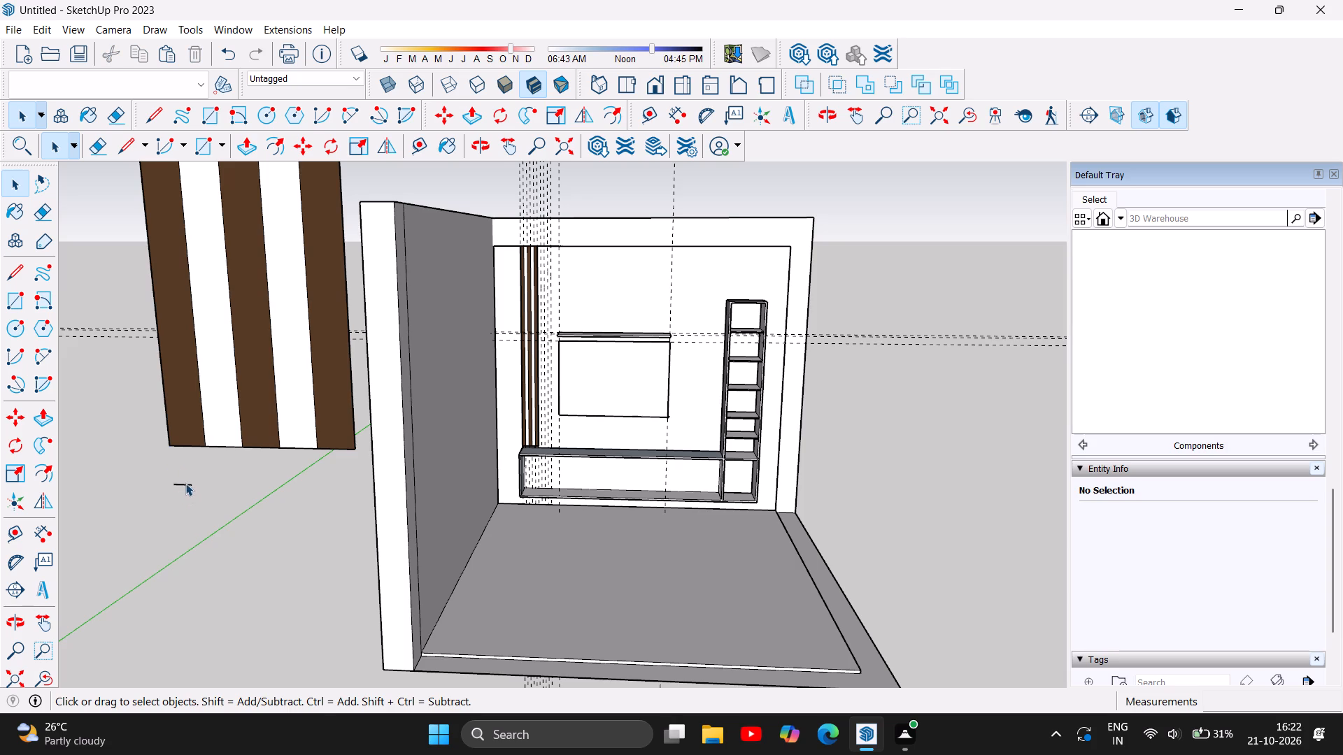
left_click(184, 483)
key("Delete")
Lasso the pasted strips outside the room and move them by their top corner onto the recessed back wall's upper edge, beside the TV panel.
scroll(222, 580, "down", 10)
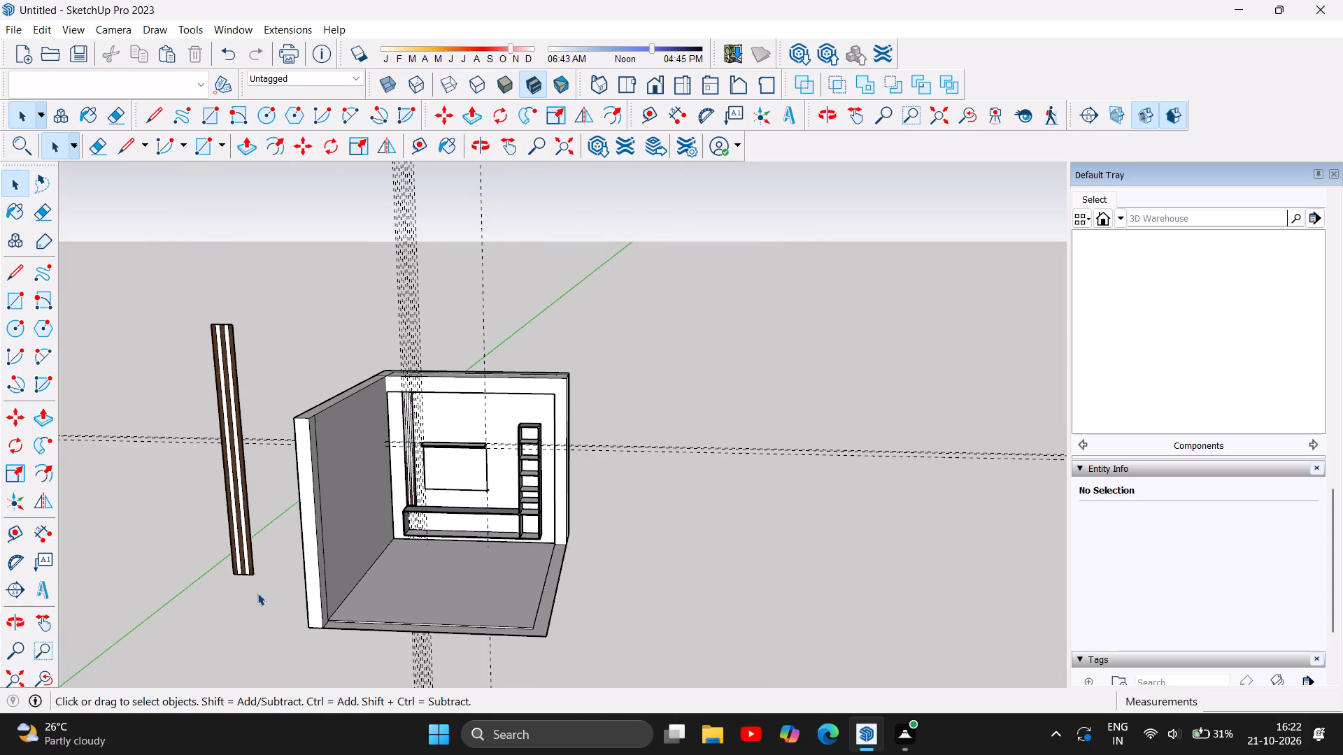
scroll(227, 535, "up", 6)
scroll(233, 546, "down", 4)
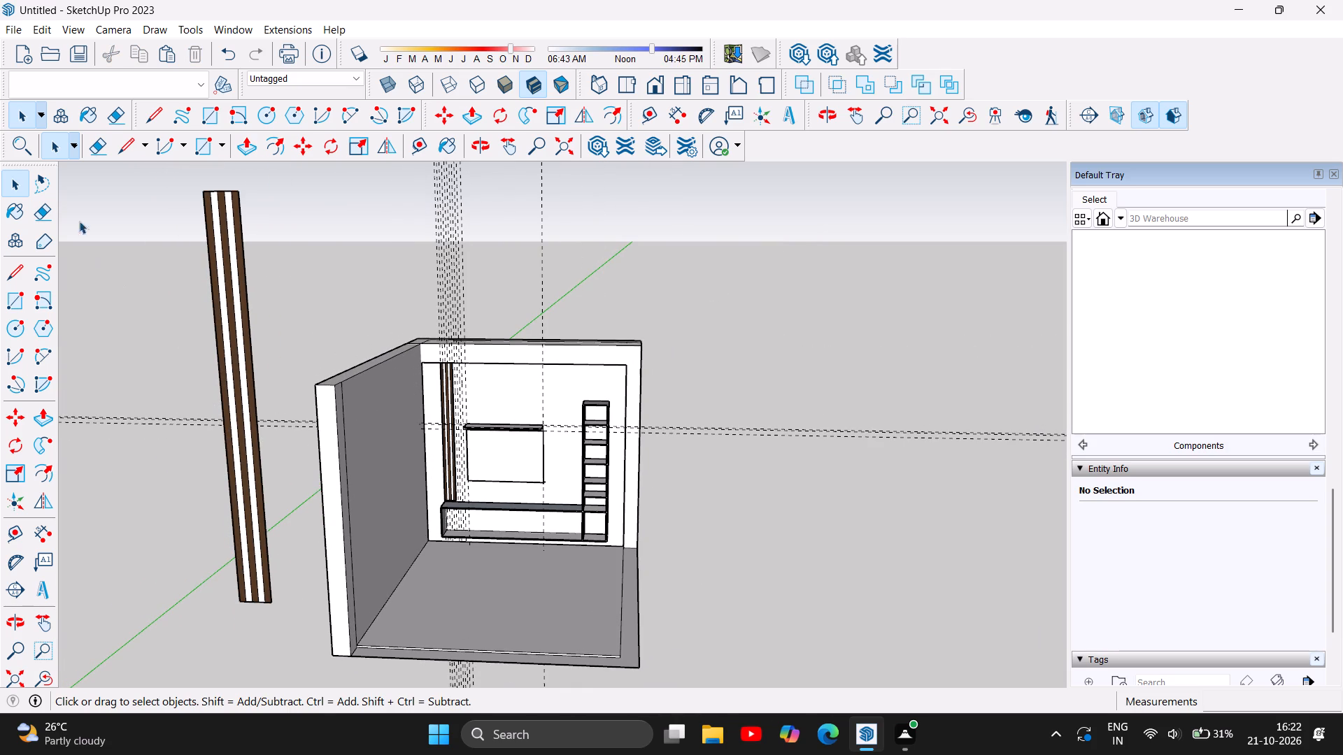
left_click(38, 181)
left_click_drag(165, 194, 286, 171)
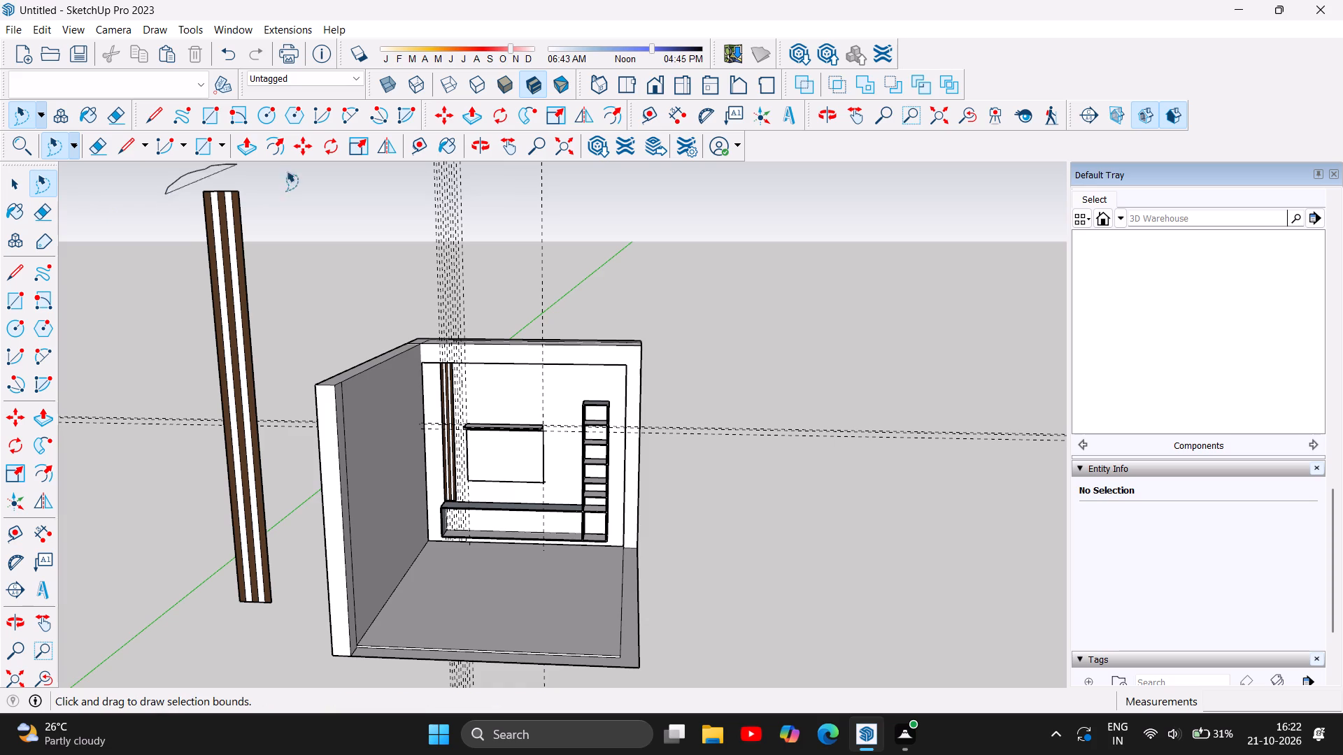
left_click_drag(286, 171, 283, 585)
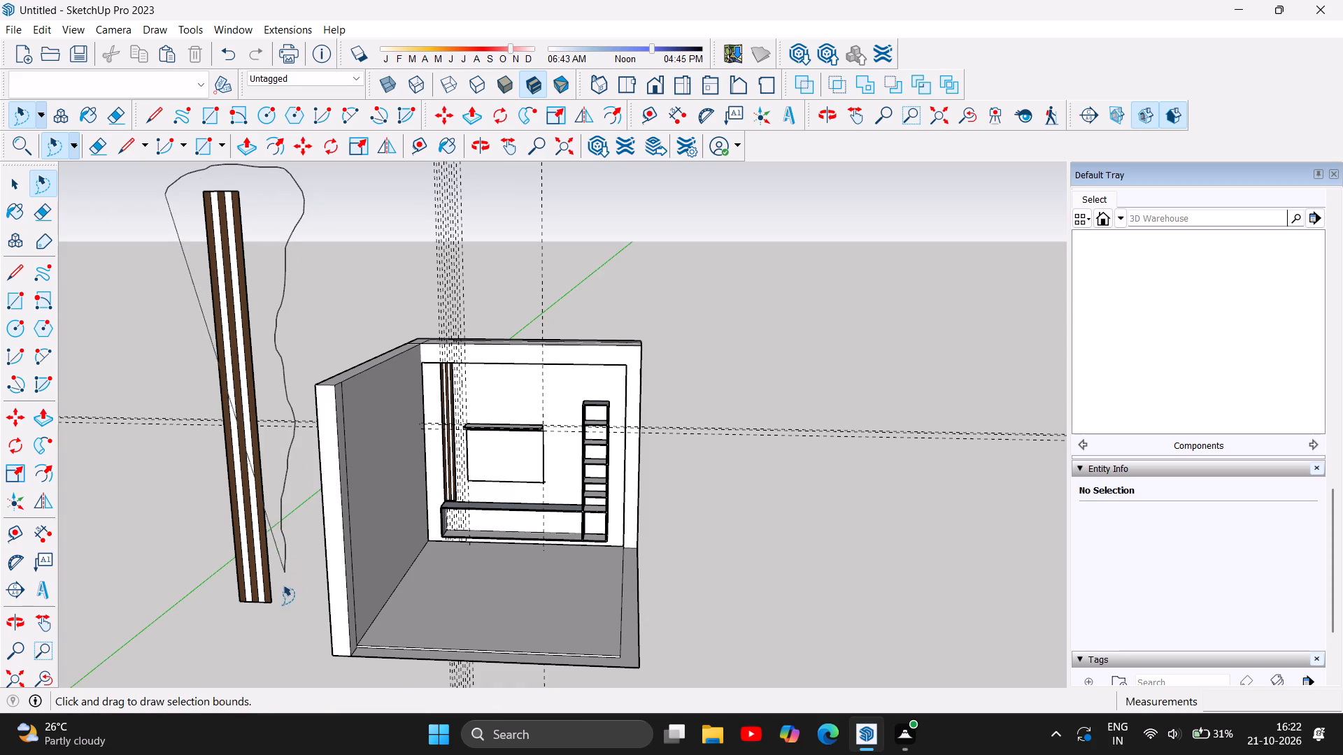
left_click_drag(283, 585, 216, 614)
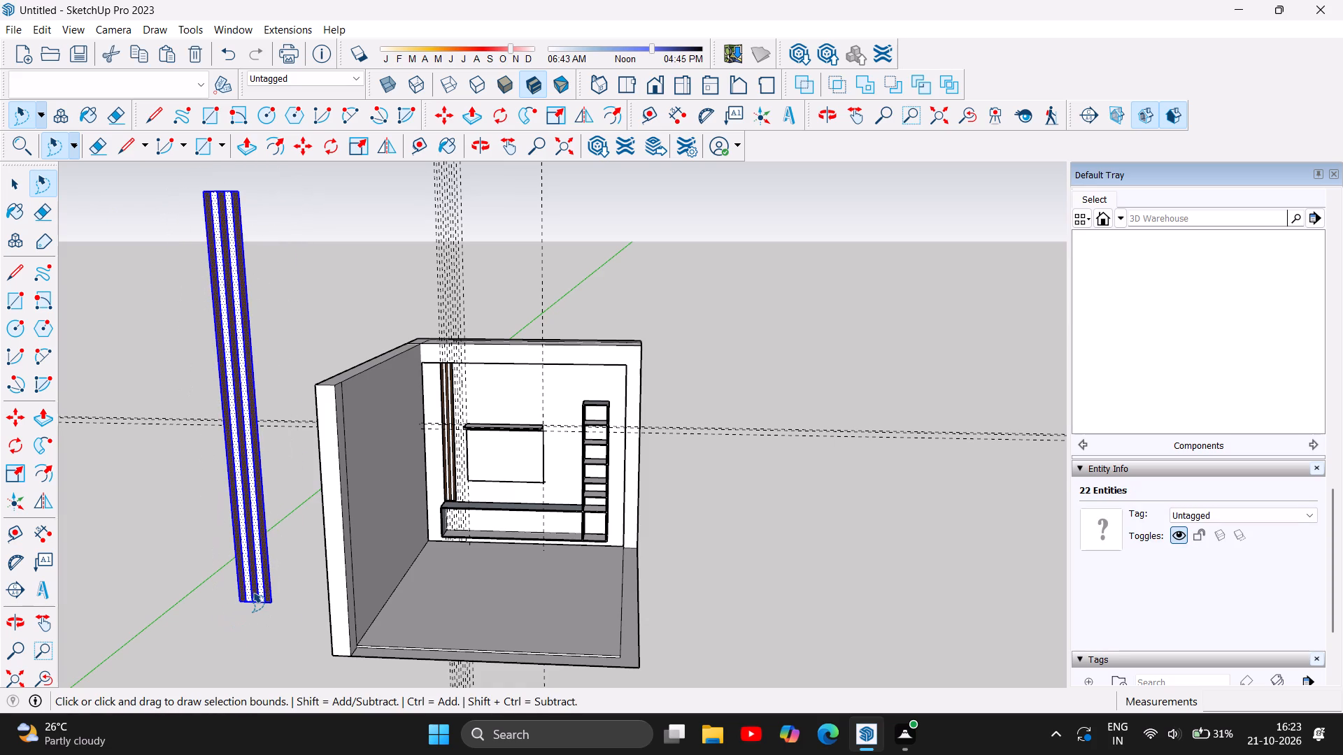
left_click(443, 121)
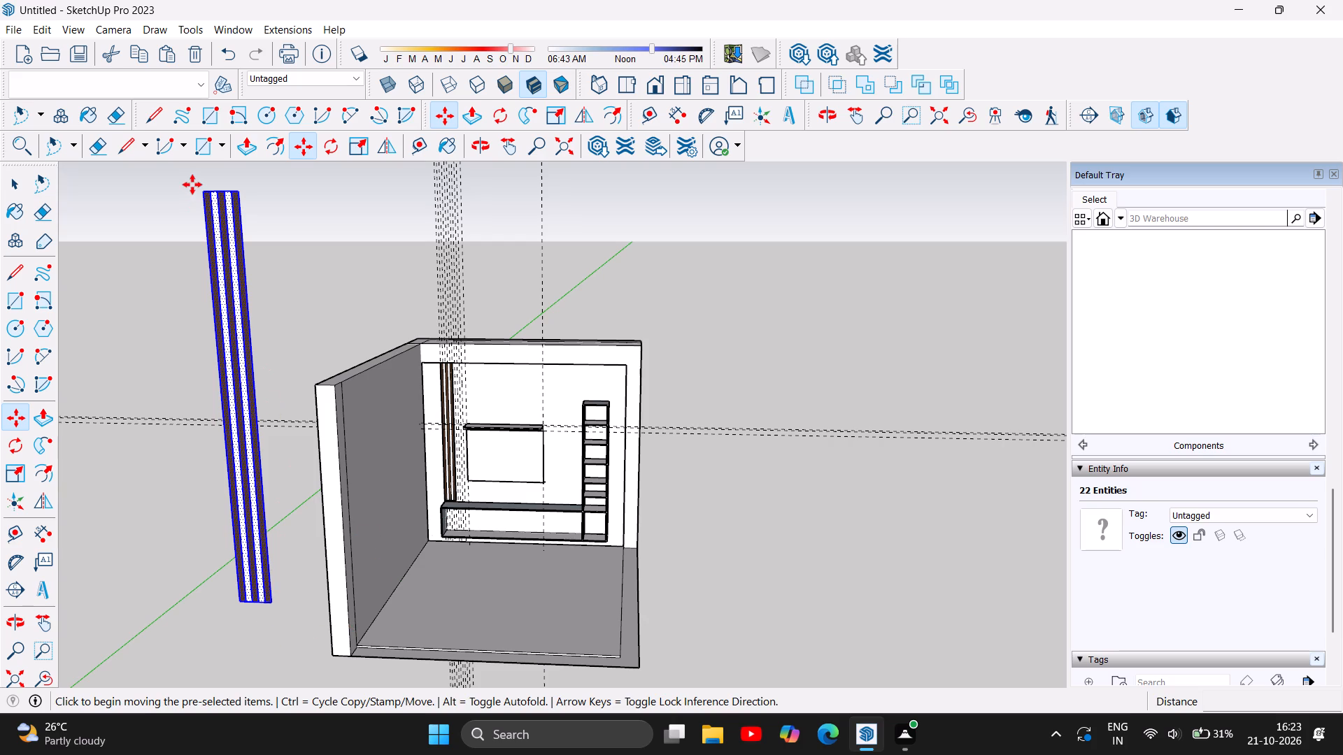
scroll(197, 182, "up", 10)
scroll(213, 187, "down", 3)
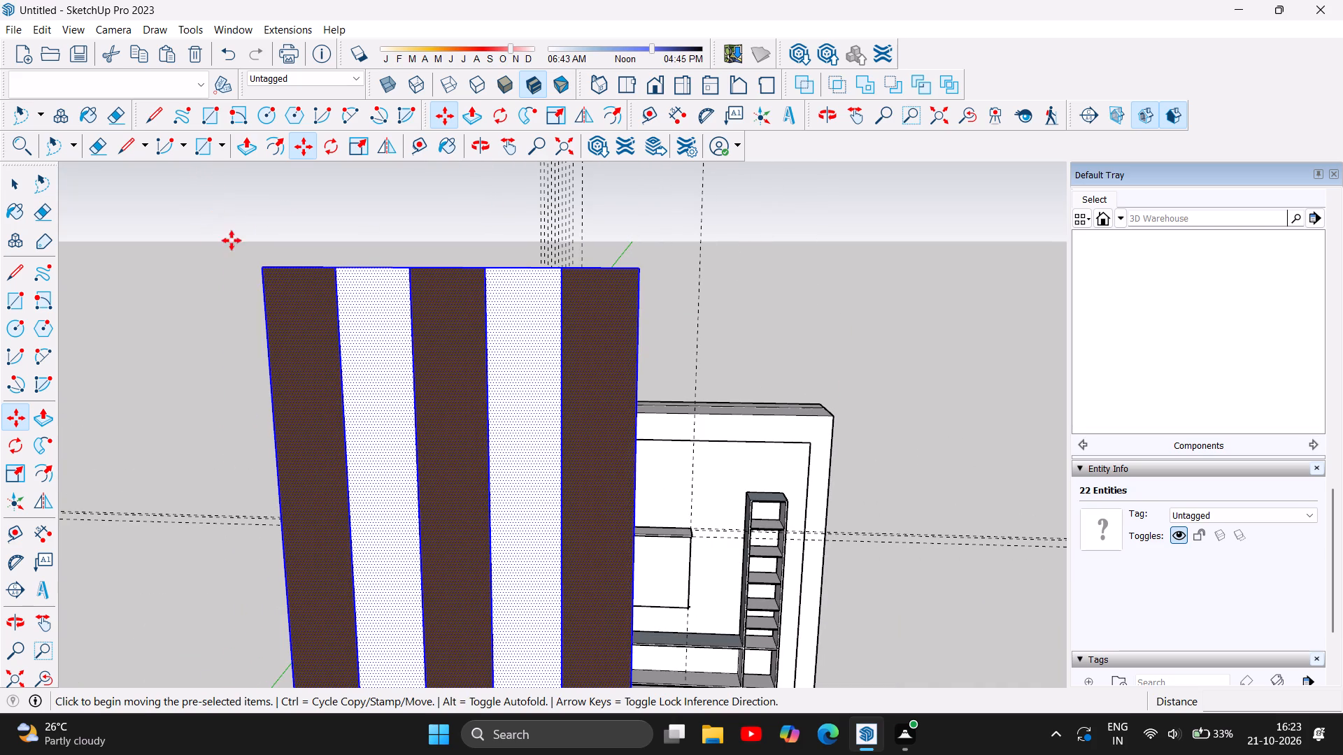
left_click(260, 266)
scroll(378, 322, "down", 5)
scroll(574, 292, "down", 11)
scroll(693, 401, "up", 5)
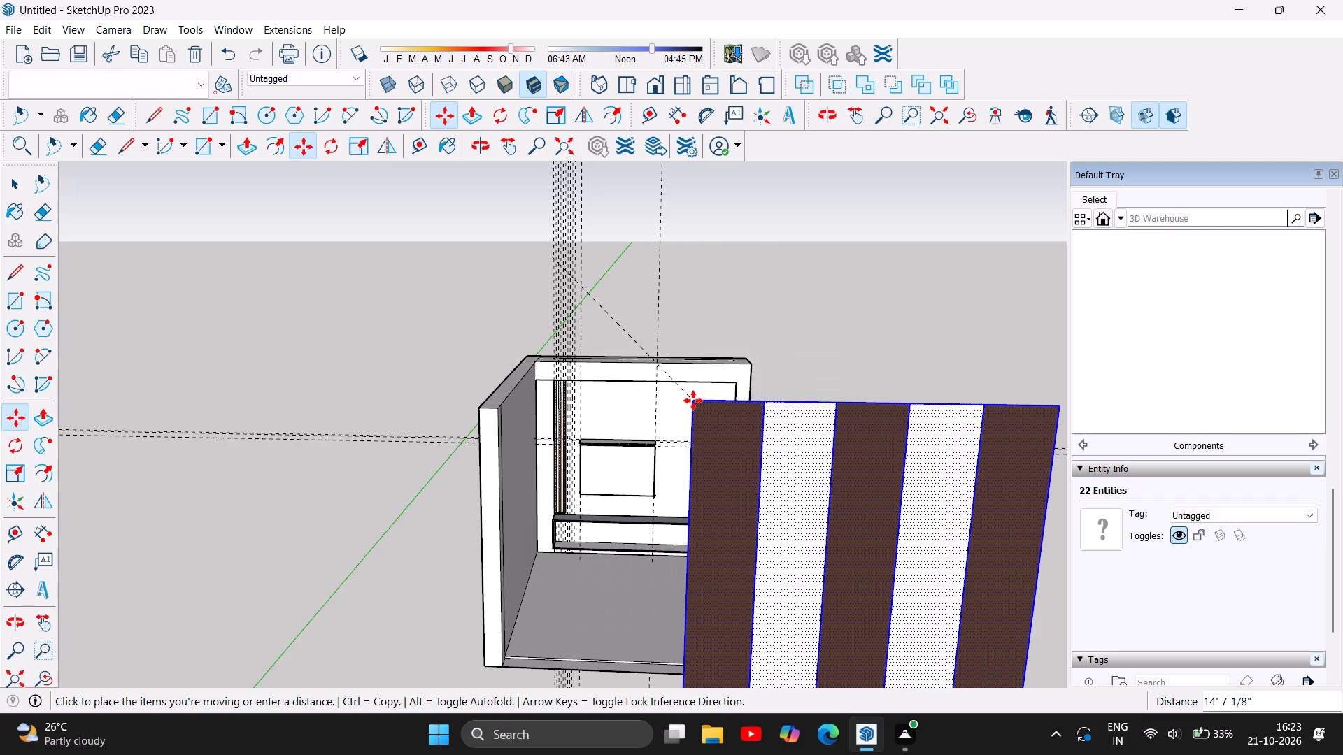
scroll(689, 403, "down", 4)
scroll(669, 391, "up", 12)
scroll(680, 402, "down", 1)
scroll(681, 403, "up", 6)
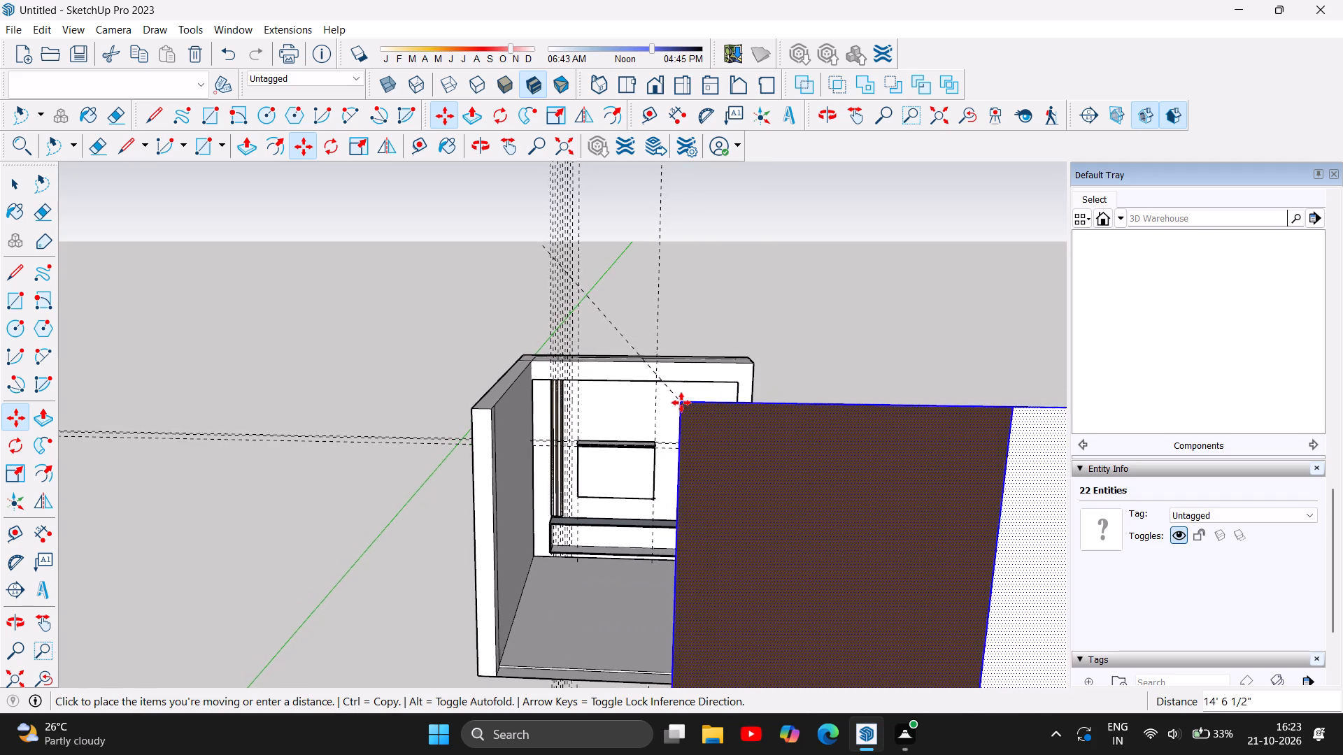
scroll(681, 403, "up", 2)
scroll(665, 402, "down", 5)
scroll(631, 270, "down", 2)
scroll(659, 370, "up", 3)
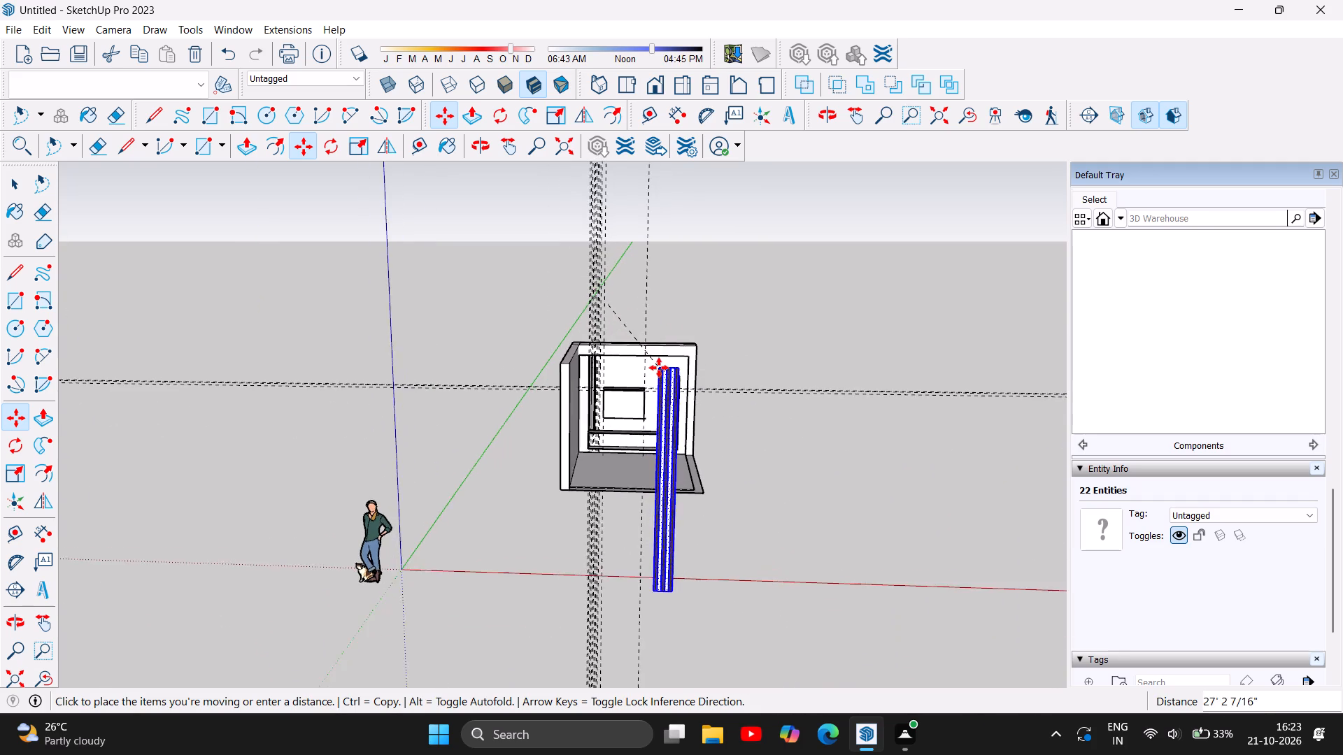
scroll(659, 368, "up", 13)
scroll(660, 367, "up", 17)
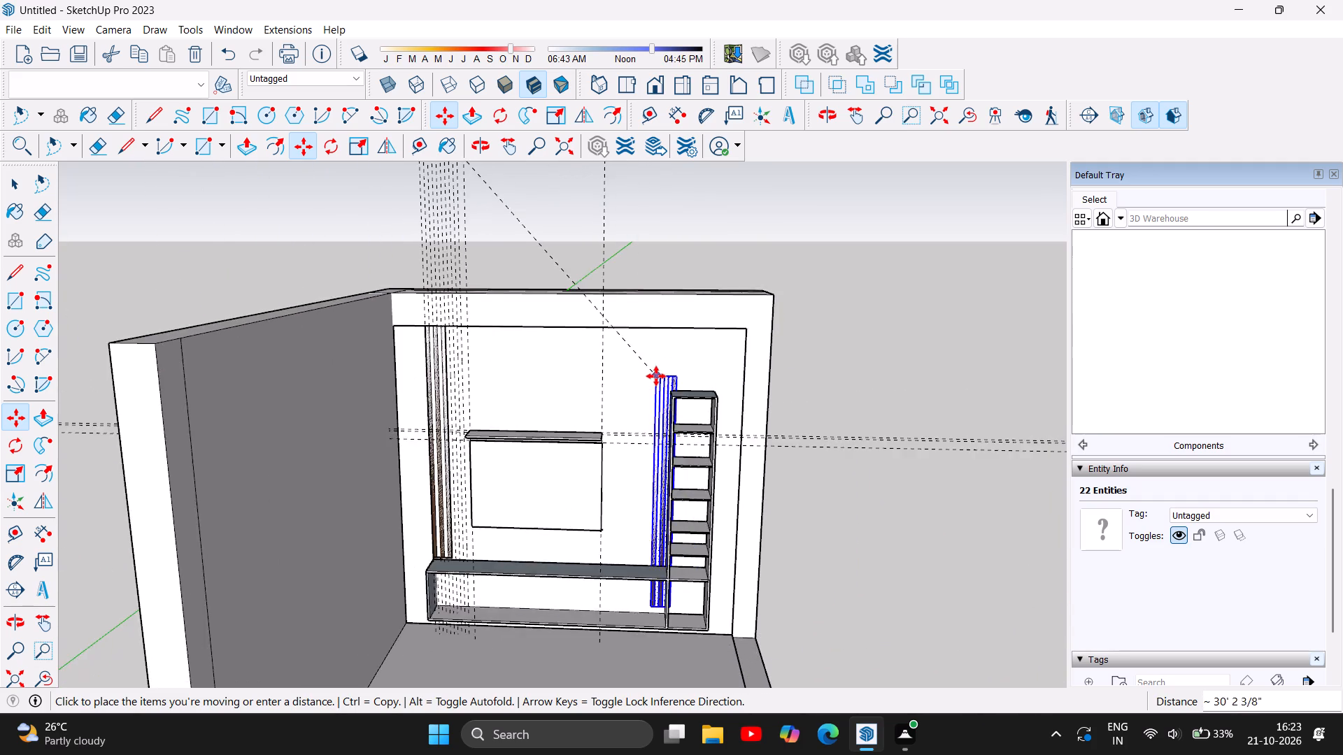
scroll(646, 375, "up", 10)
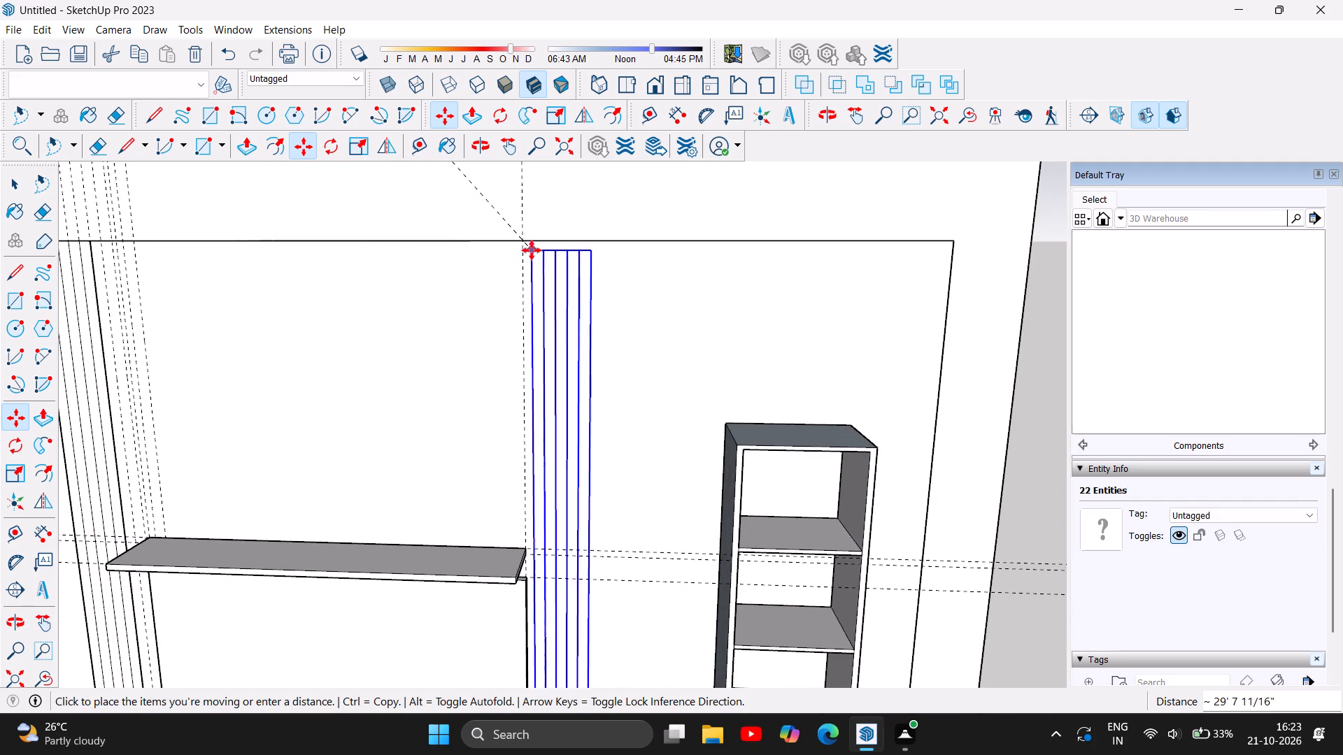
scroll(528, 236, "up", 2)
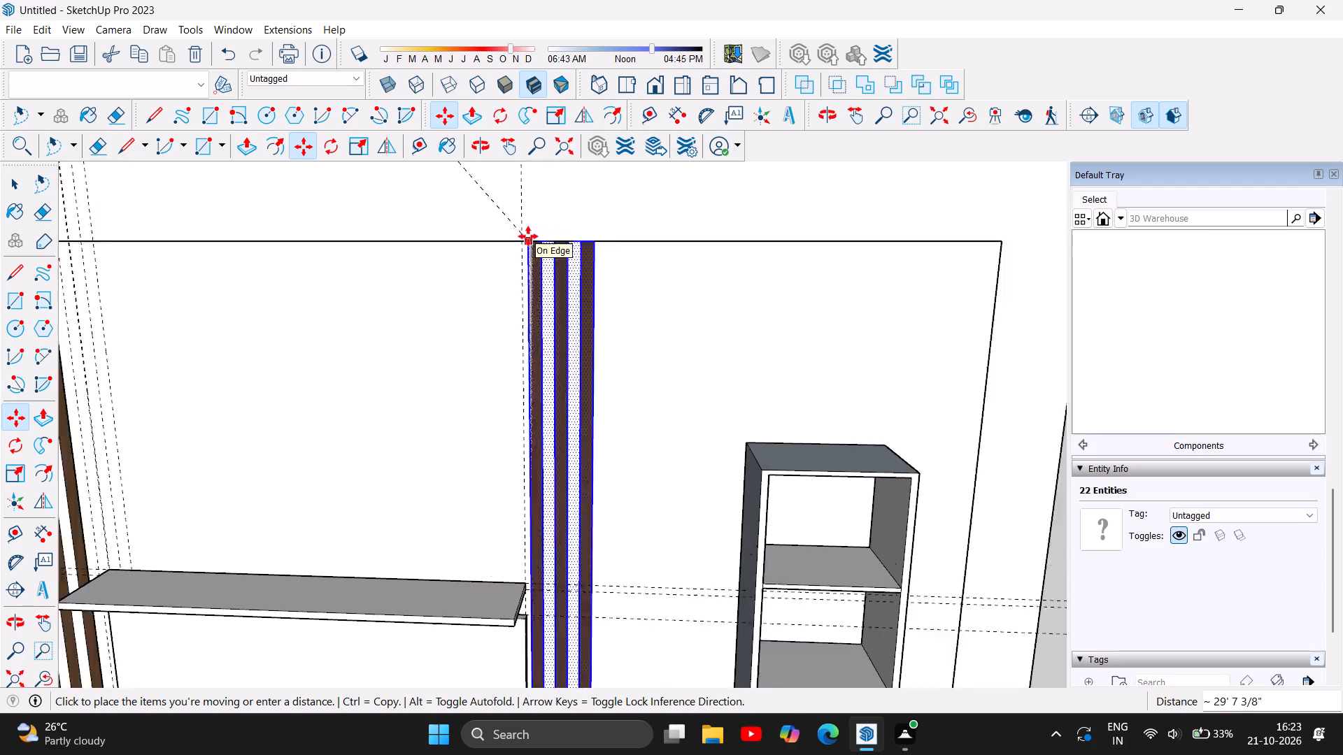
scroll(528, 236, "up", 10)
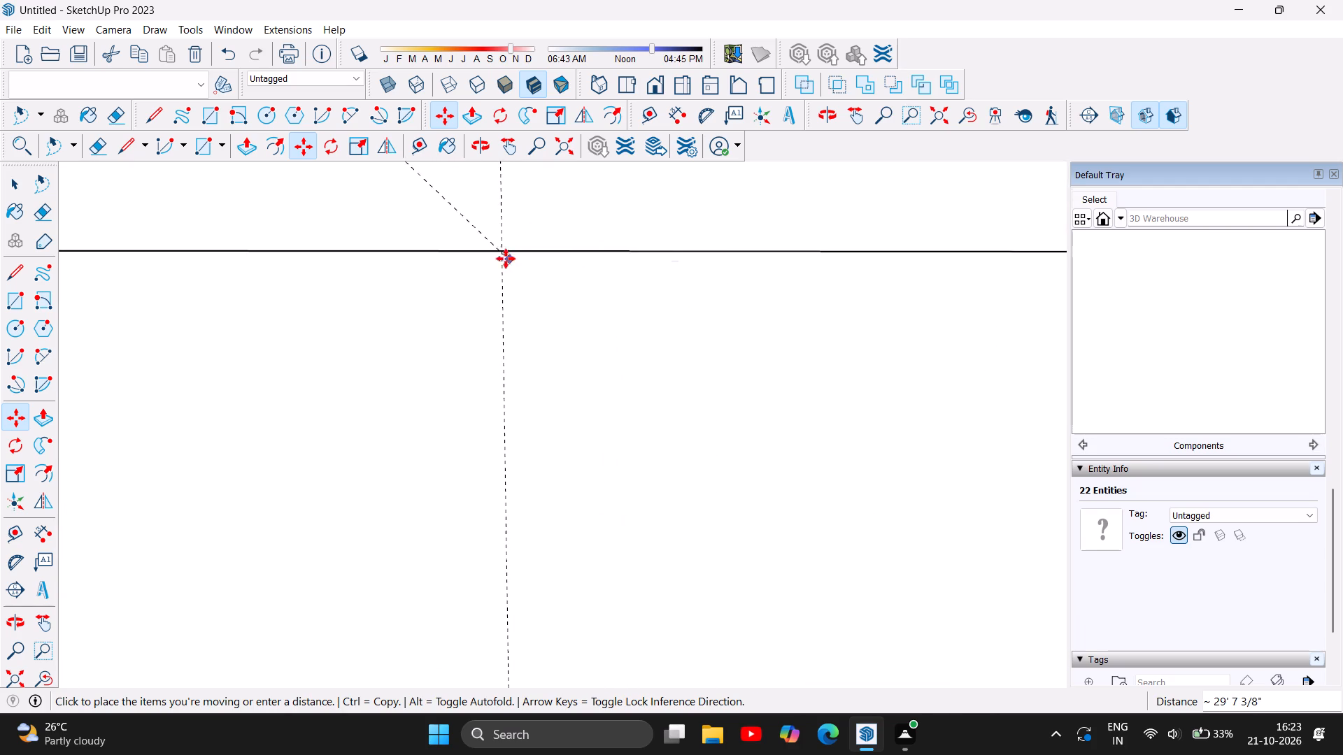
scroll(504, 249, "up", 11)
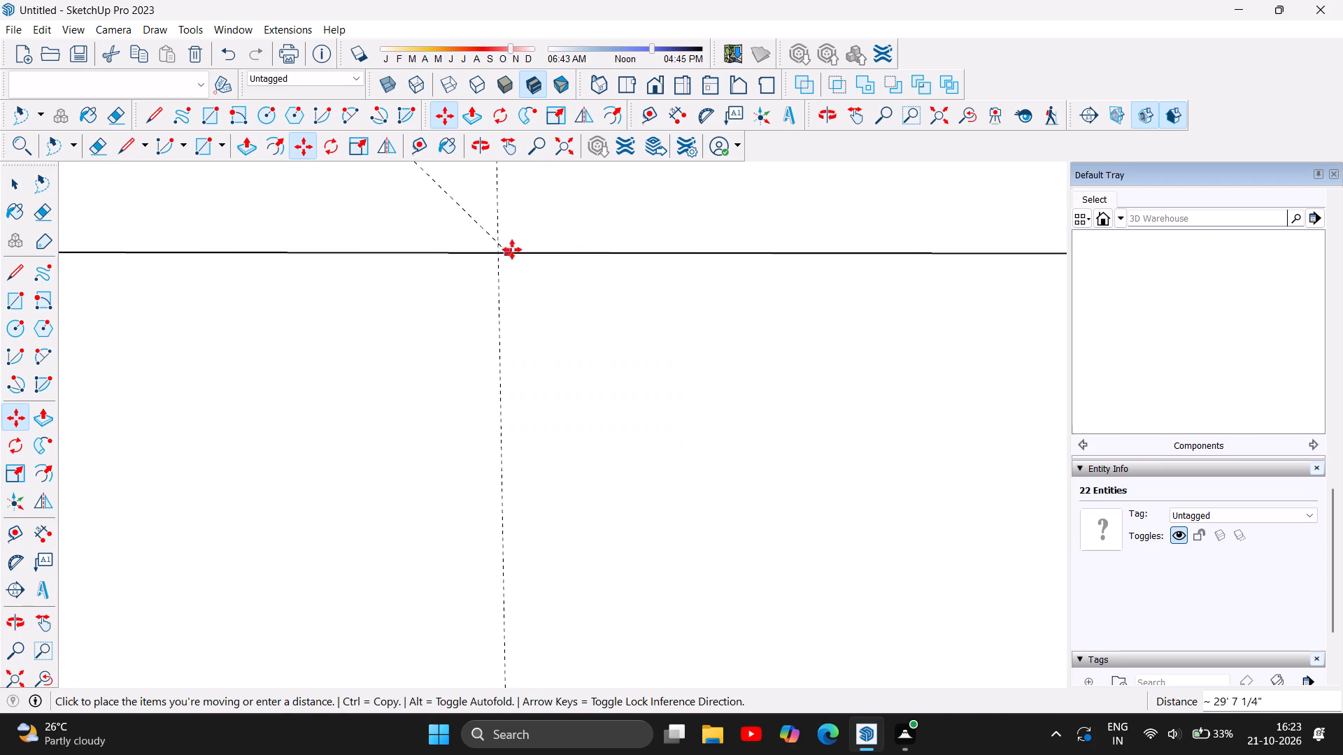
scroll(513, 250, "up", 8)
right_click(566, 261)
scroll(579, 268, "down", 5)
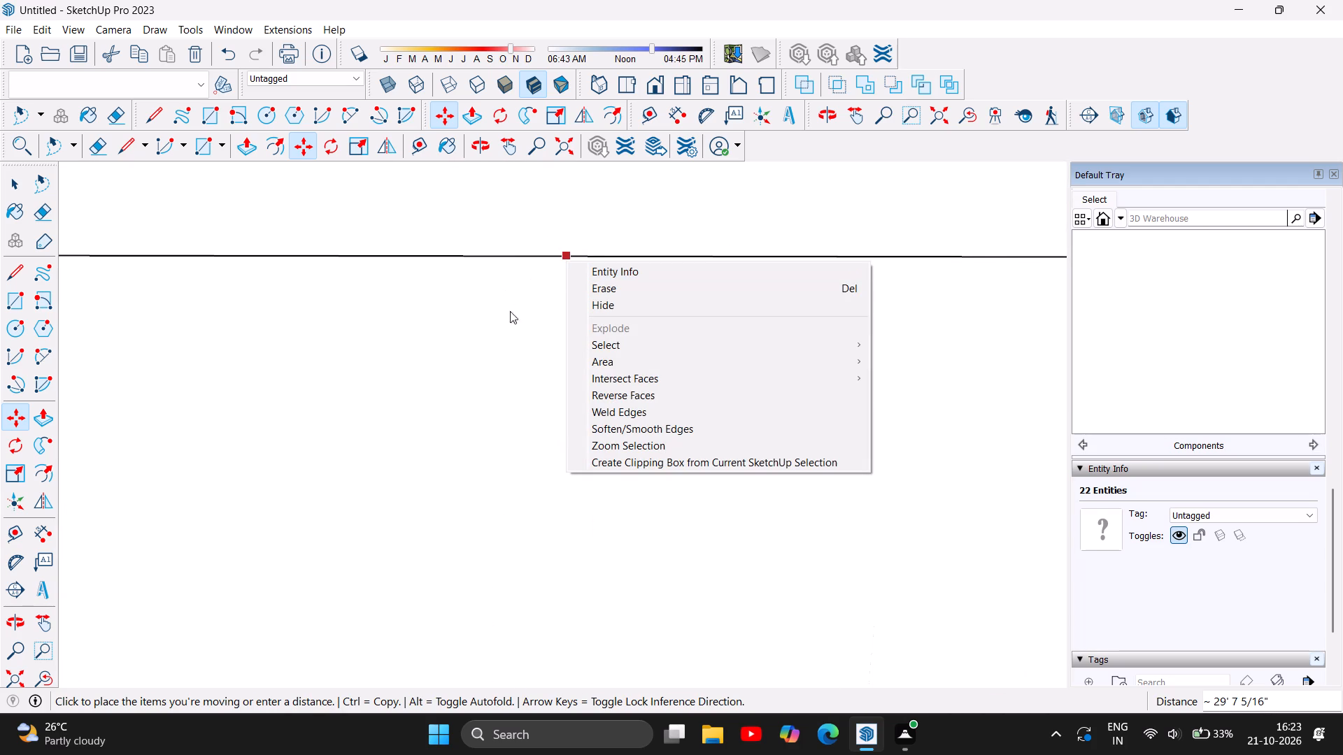
scroll(518, 344, "down", 5)
key("Delete")
key("Delete")
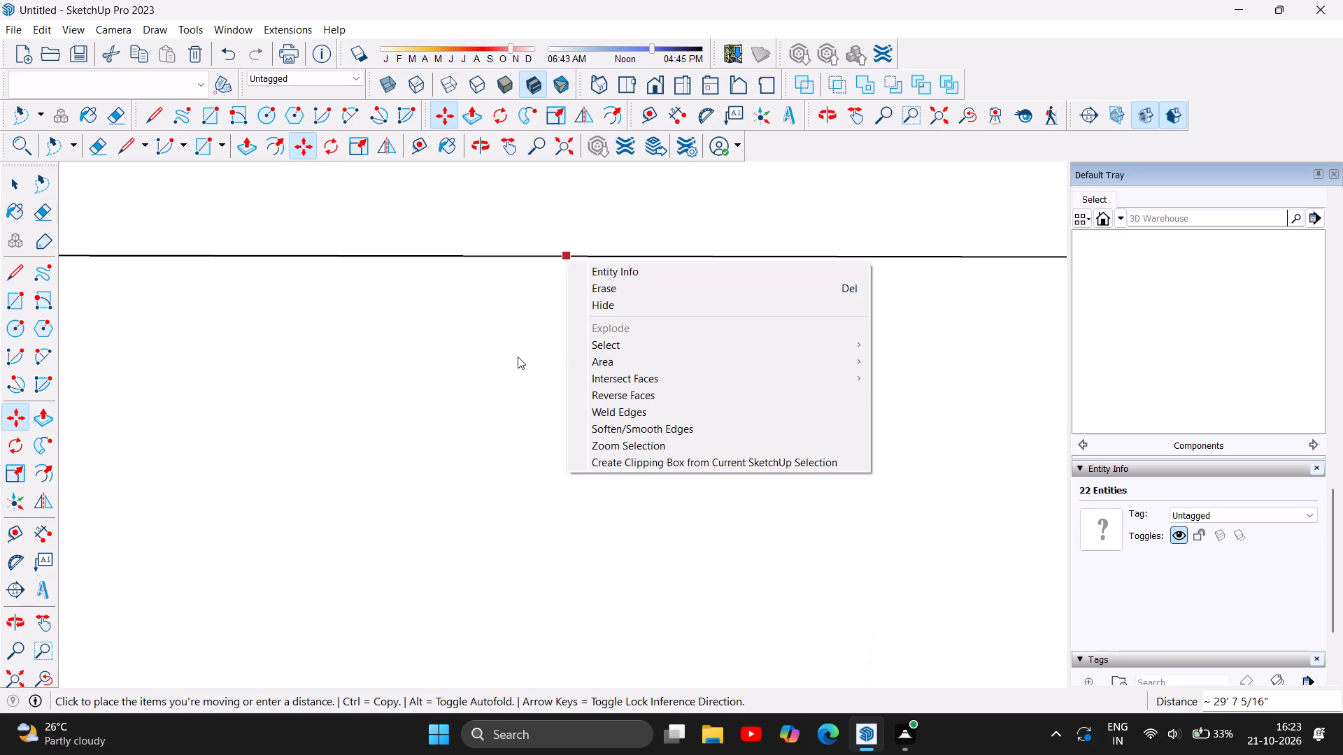
left_click(518, 357)
Nudge the strips about 1/4" along the back wall's upper edge to line up with the vertical guide near the TV panel.
scroll(559, 350, "down", 5)
scroll(620, 280, "down", 6)
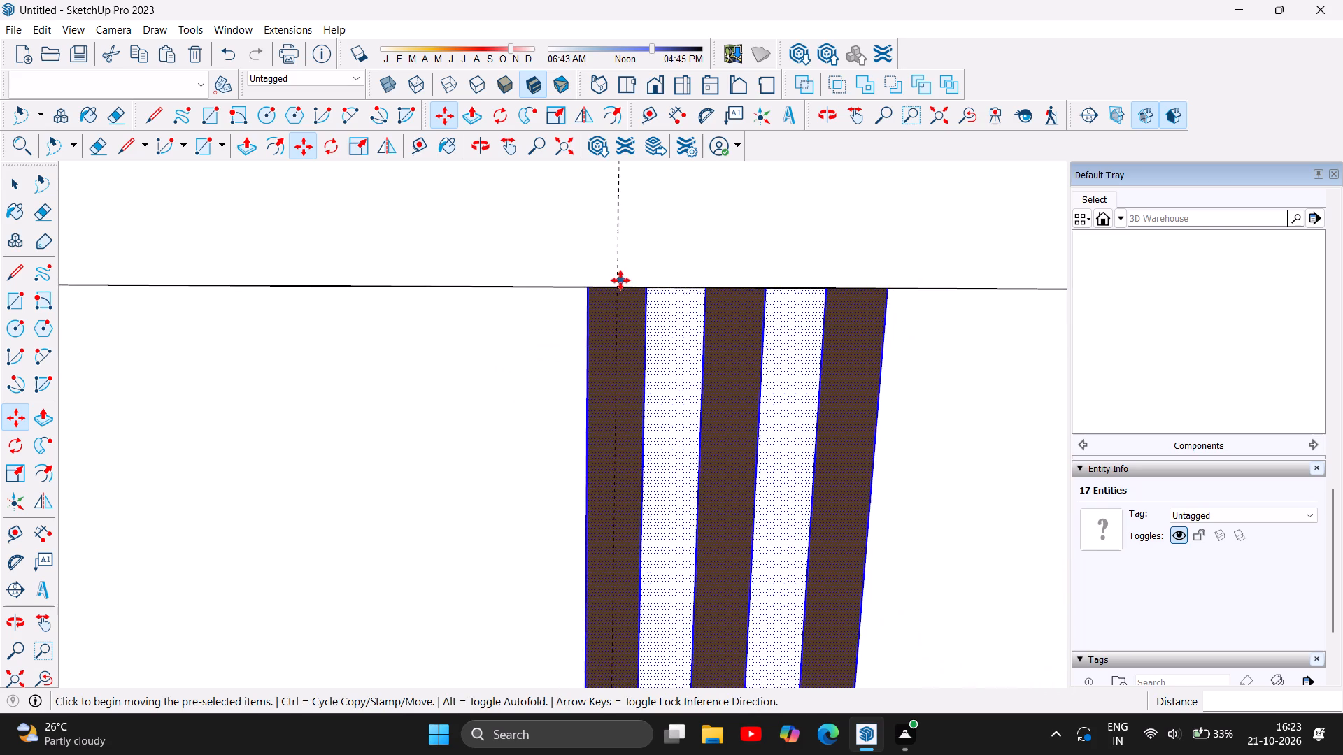
scroll(618, 280, "down", 6)
scroll(616, 282, "up", 10)
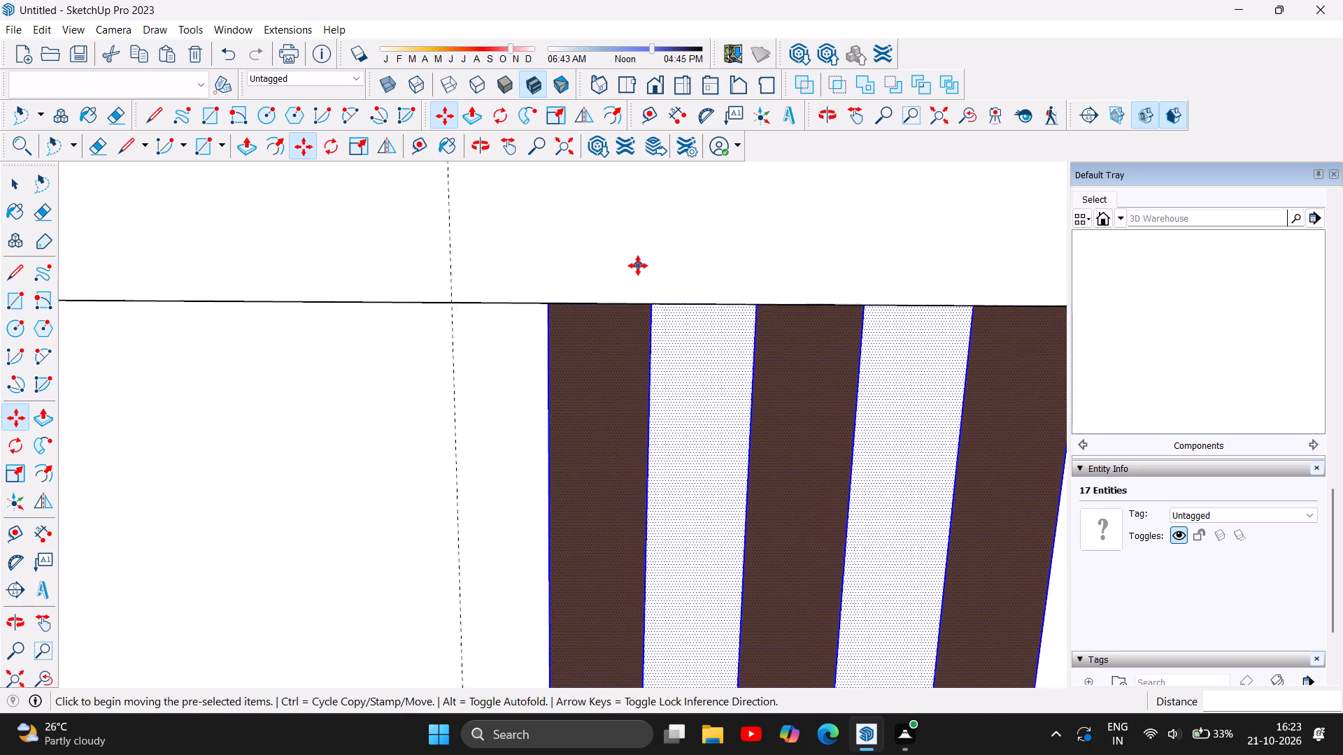
scroll(638, 266, "up", 2)
left_click(541, 306)
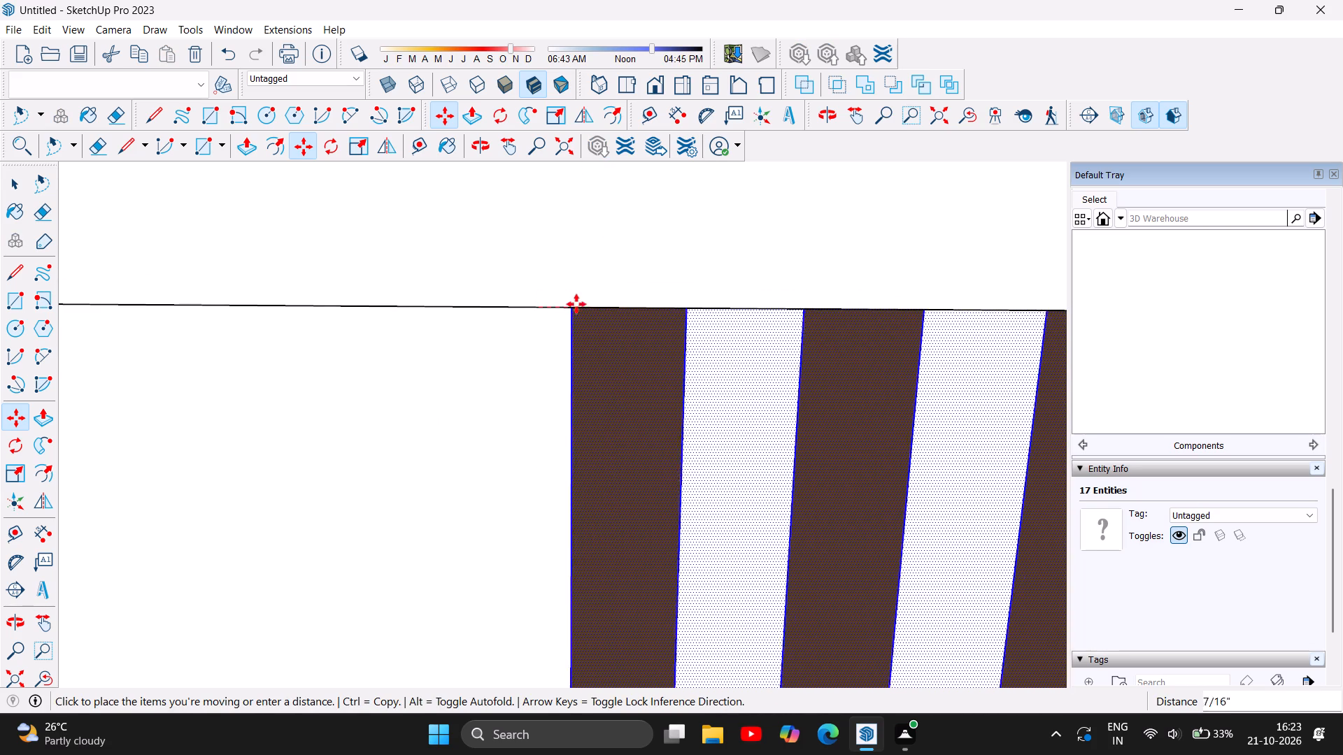
scroll(578, 326, "down", 6)
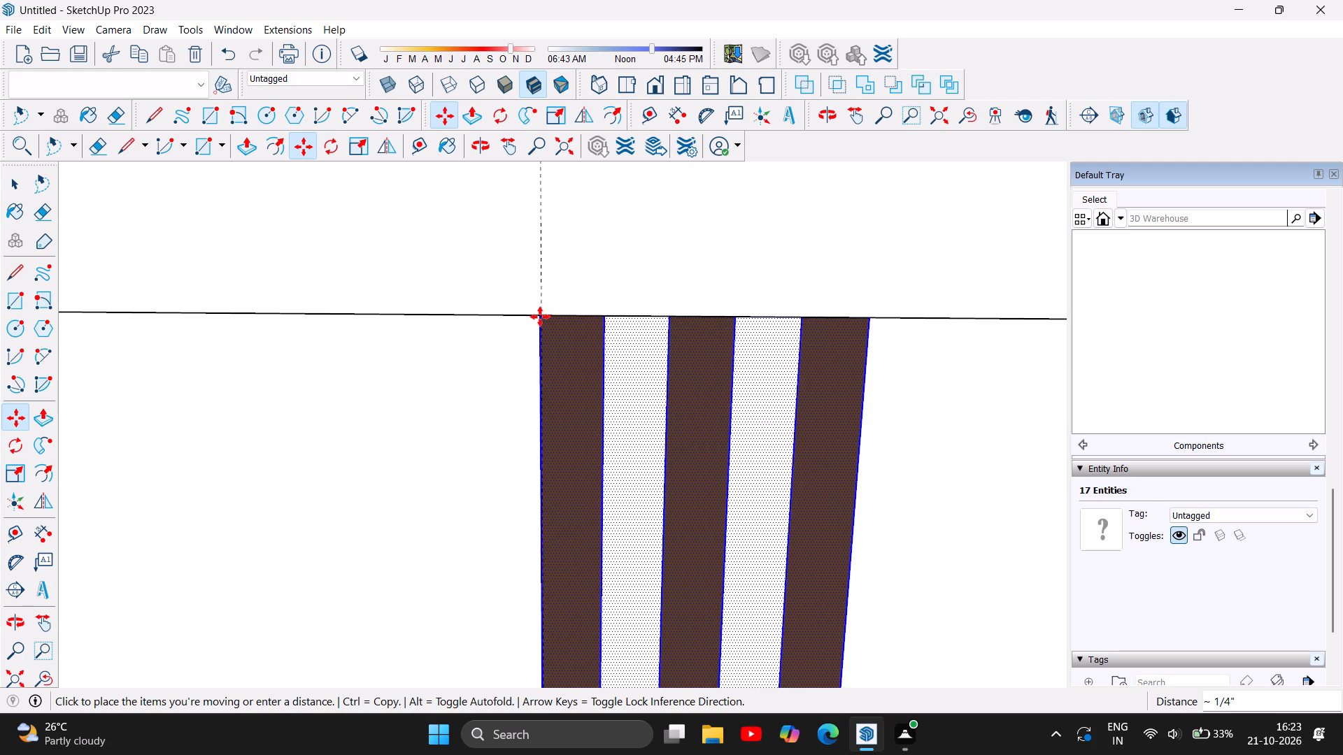
left_click(540, 317)
Delete the TV panel's front face and its bottom edges beneath the floating shelf.
scroll(617, 283, "down", 13)
scroll(697, 218, "down", 6)
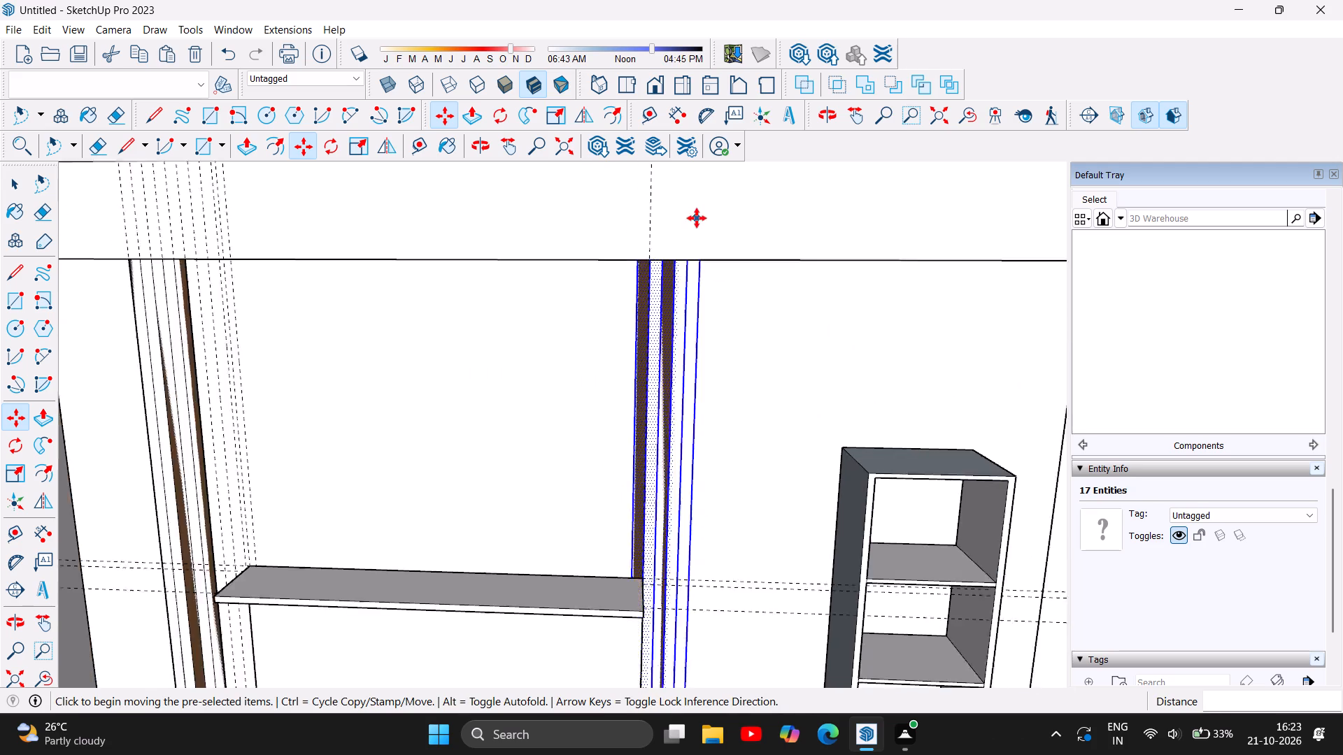
scroll(807, 167, "down", 5)
scroll(741, 527, "up", 2)
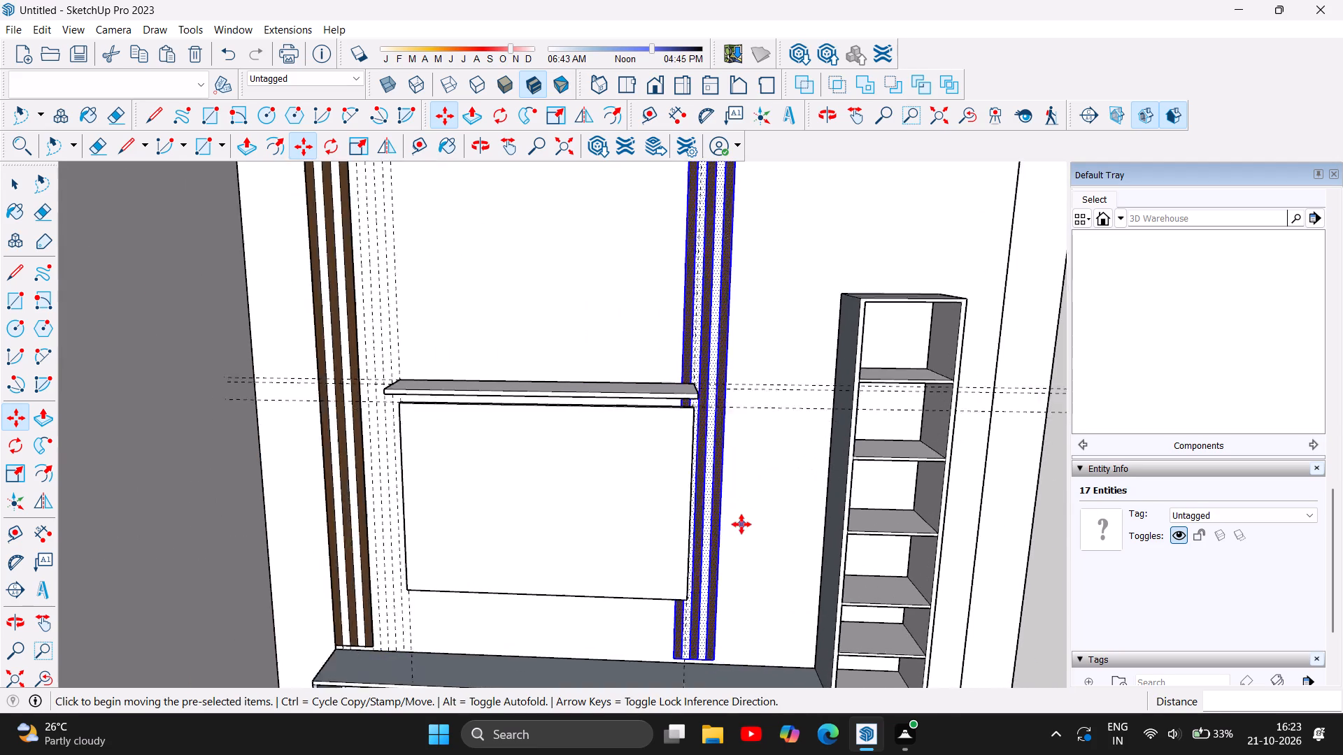
scroll(741, 524, "up", 2)
scroll(724, 468, "down", 5)
scroll(641, 498, "down", 5)
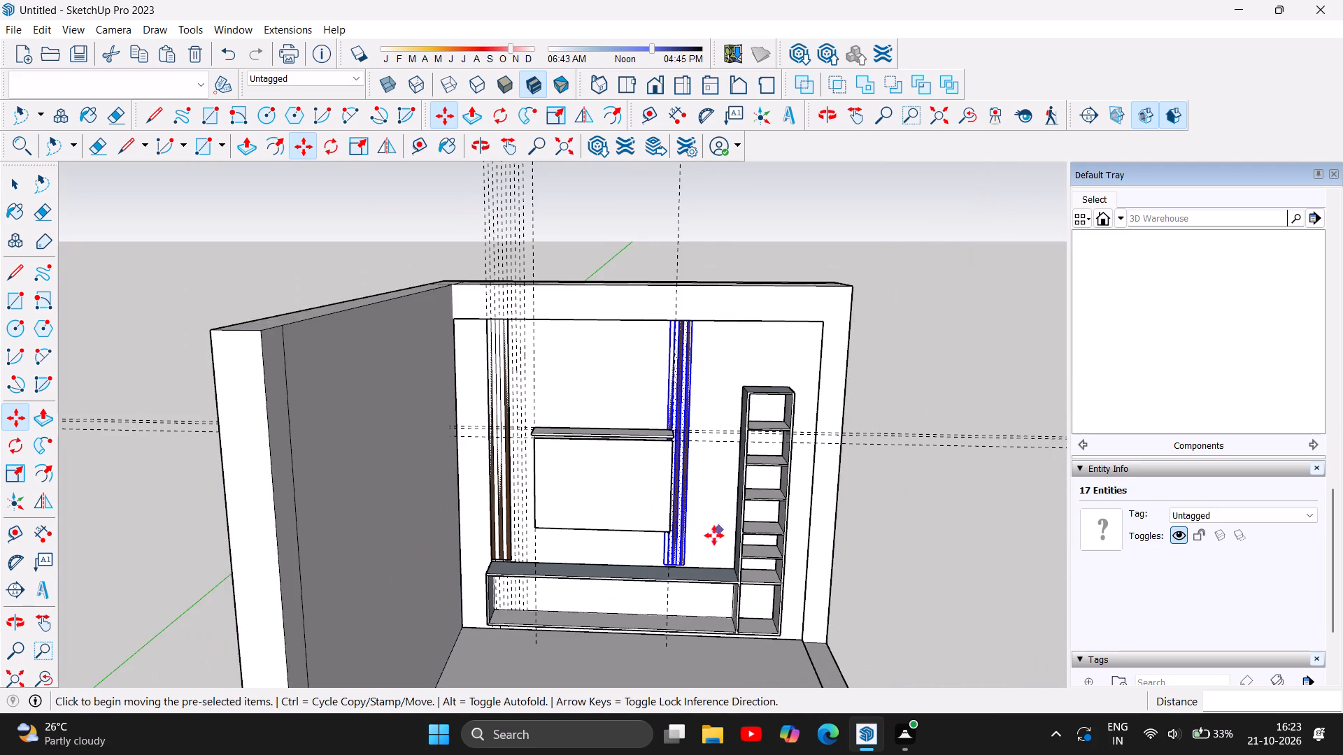
scroll(656, 576, "up", 6)
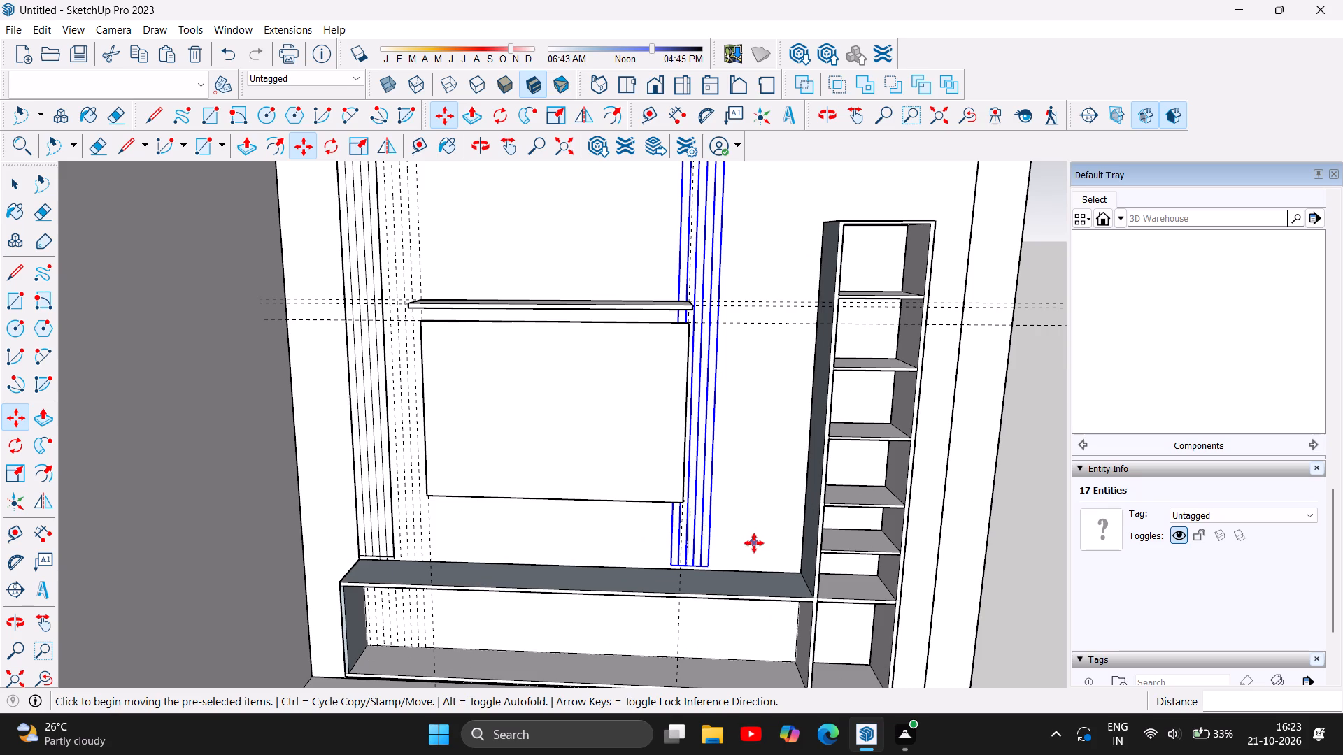
scroll(741, 507, "up", 2)
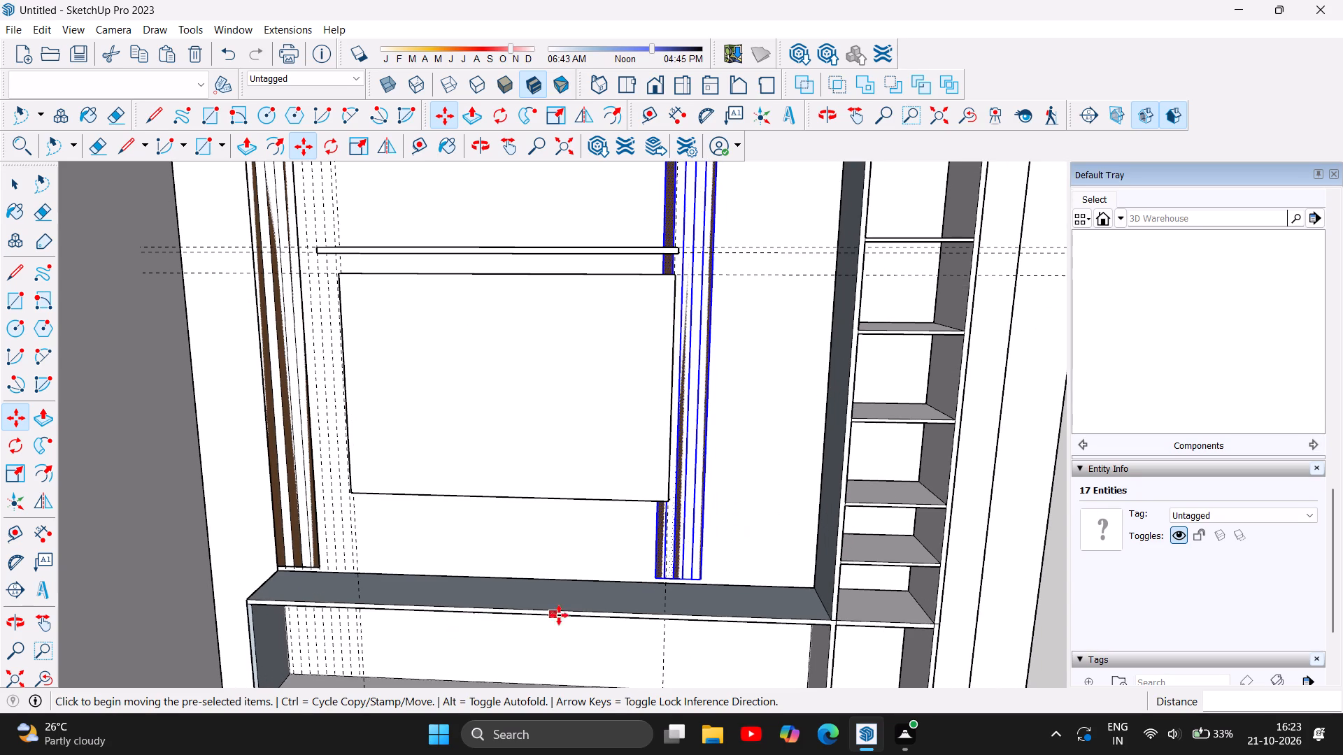
scroll(559, 615, "up", 4)
scroll(592, 574, "down", 4)
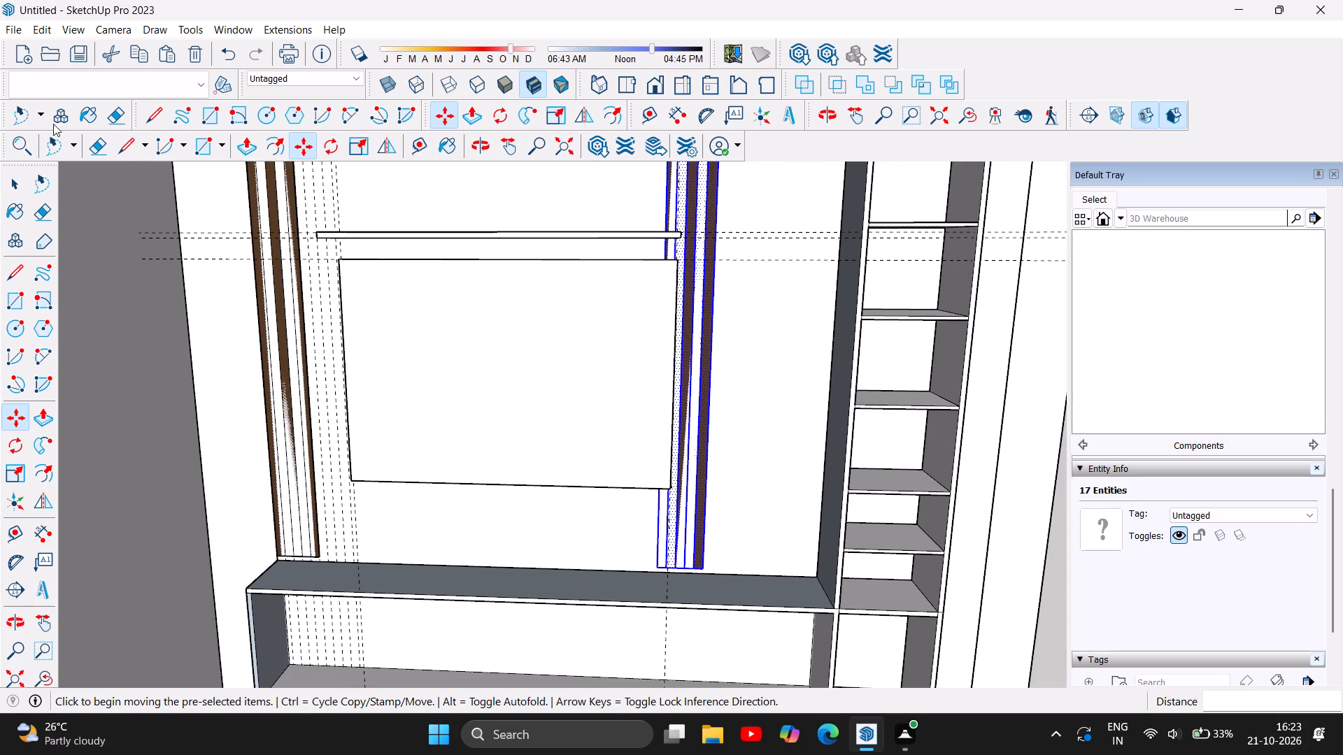
left_click(20, 191)
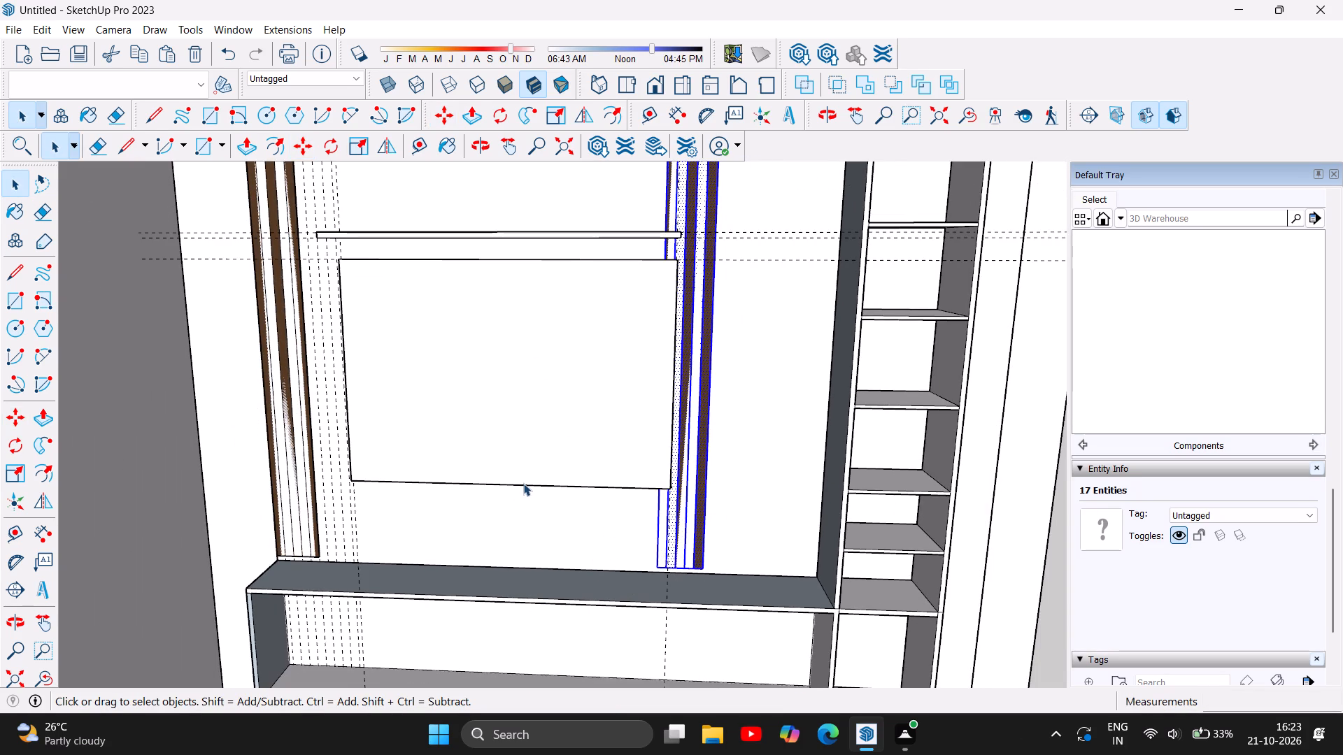
left_click(523, 483)
key("Delete")
left_click(523, 482)
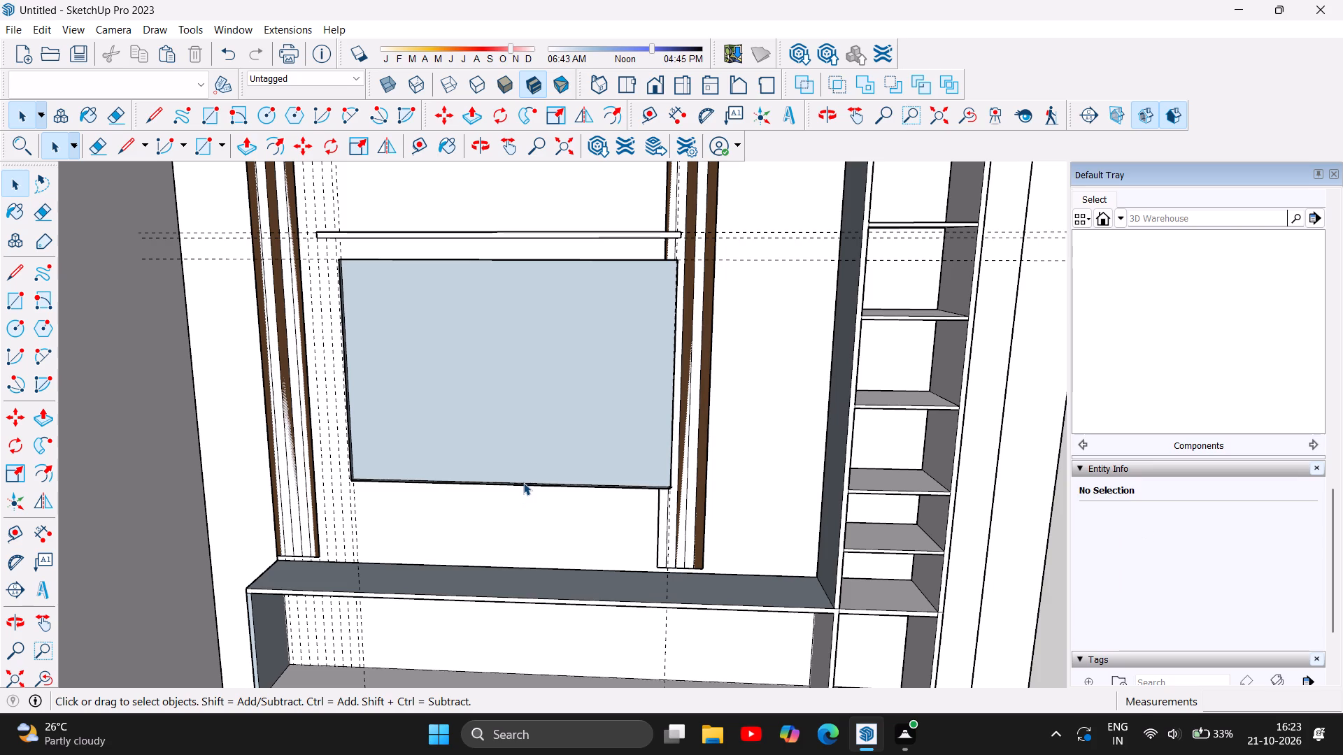
key("Delete")
left_click(543, 433)
key("Delete")
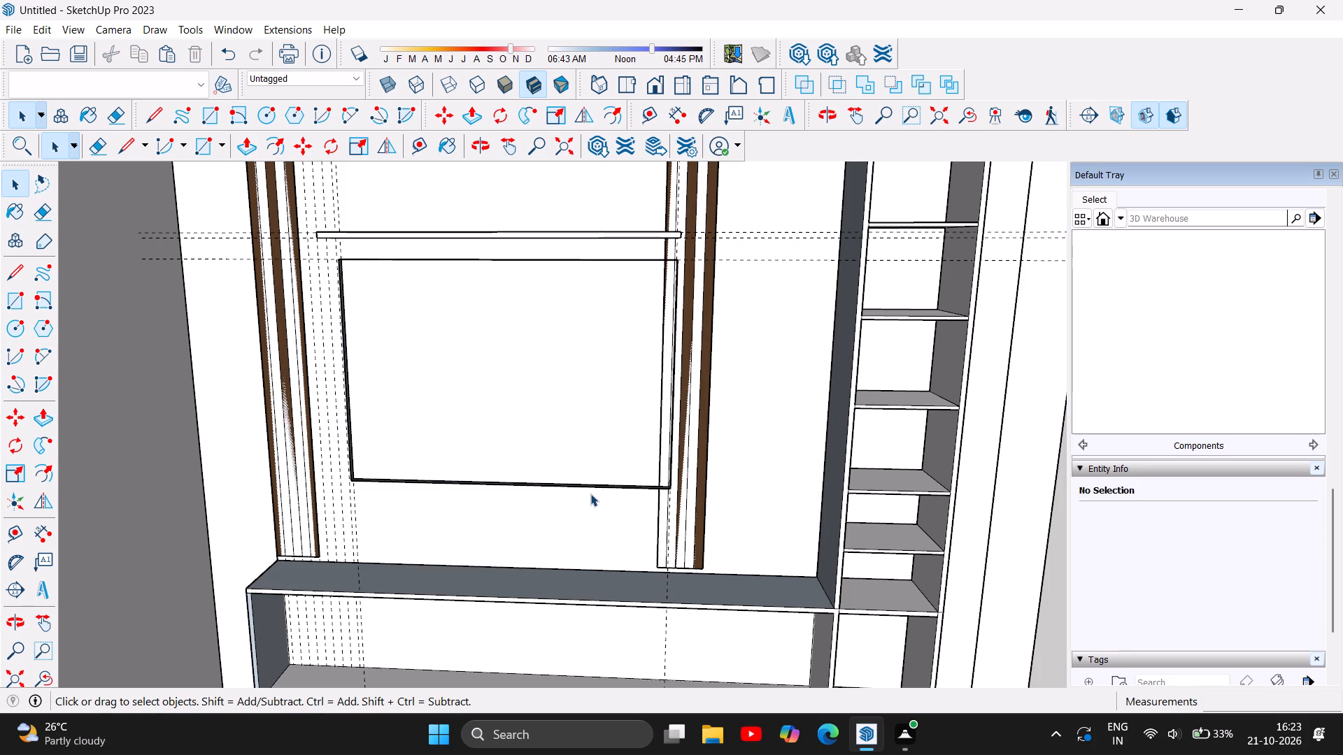
left_click(585, 484)
key("Delete")
left_click(598, 482)
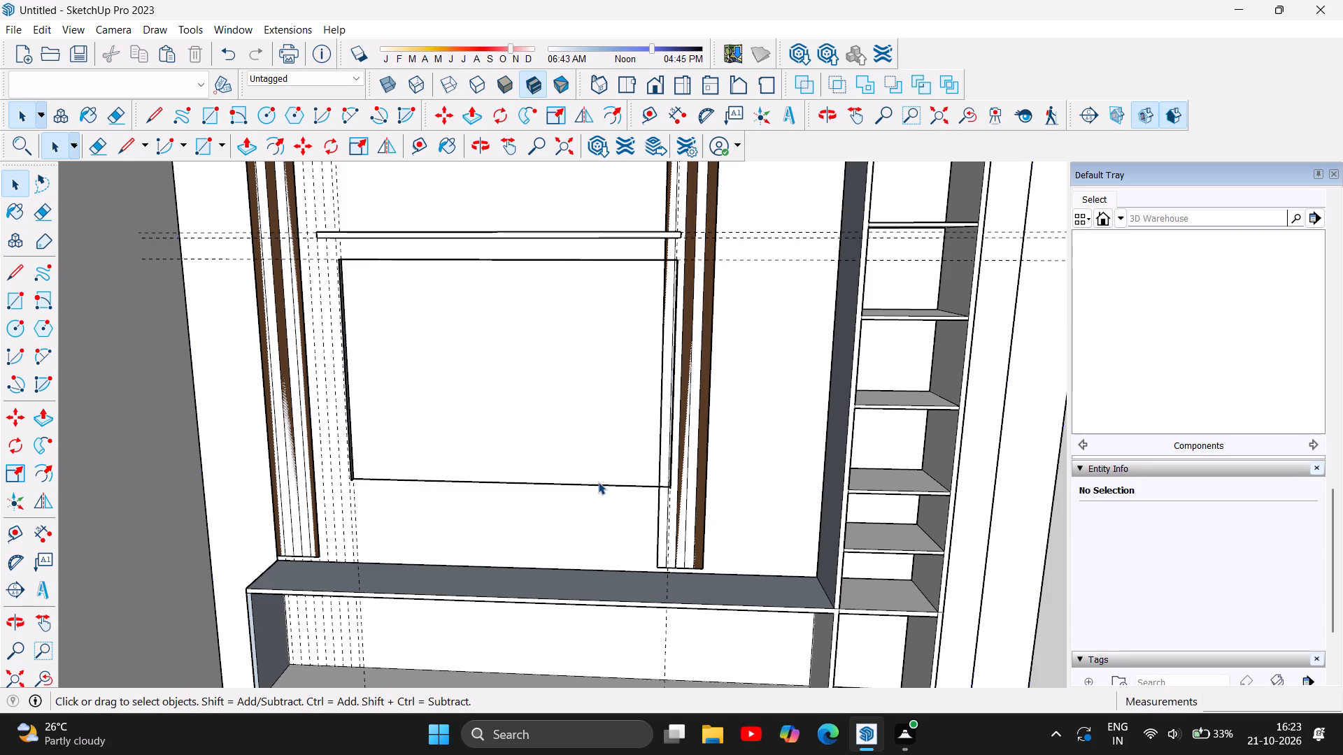
left_click(597, 483)
key("Delete")
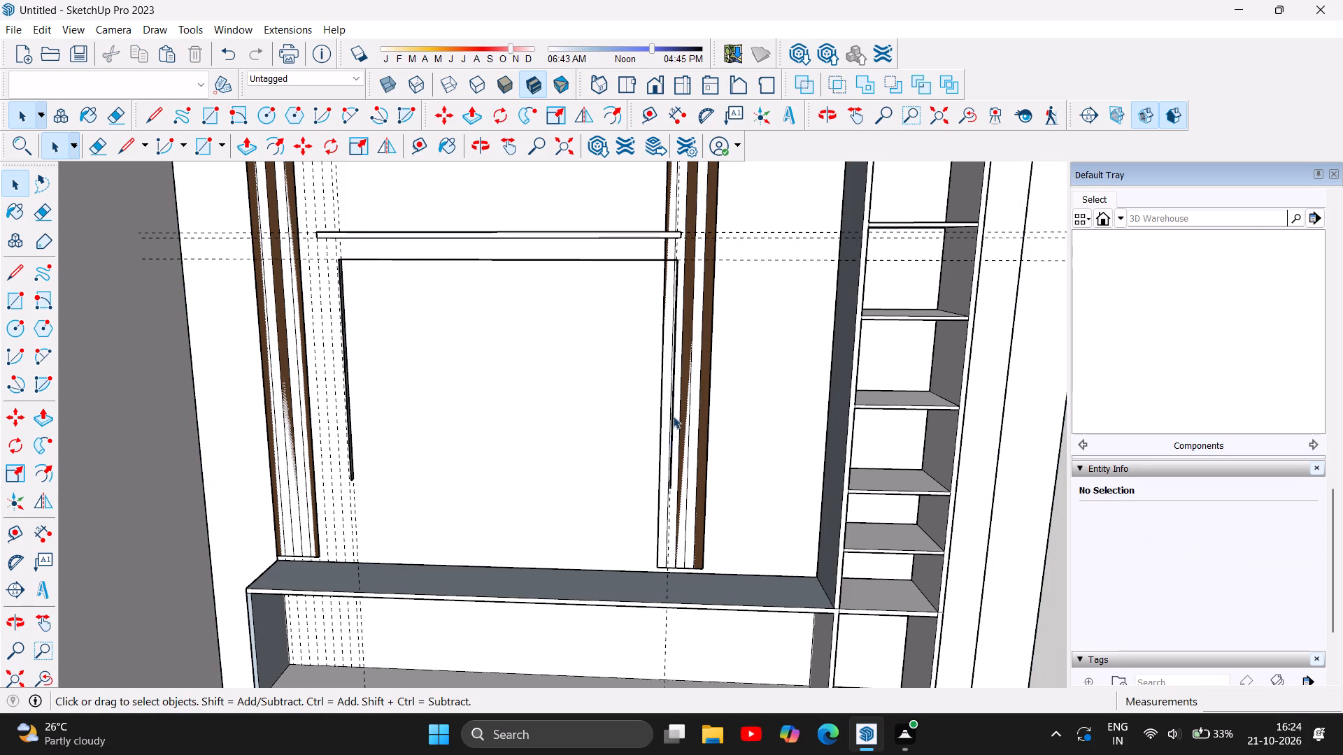
Delete the two remaining top edges of the old TV panel outline beneath the floating shelf.
scroll(674, 415, "up", 11)
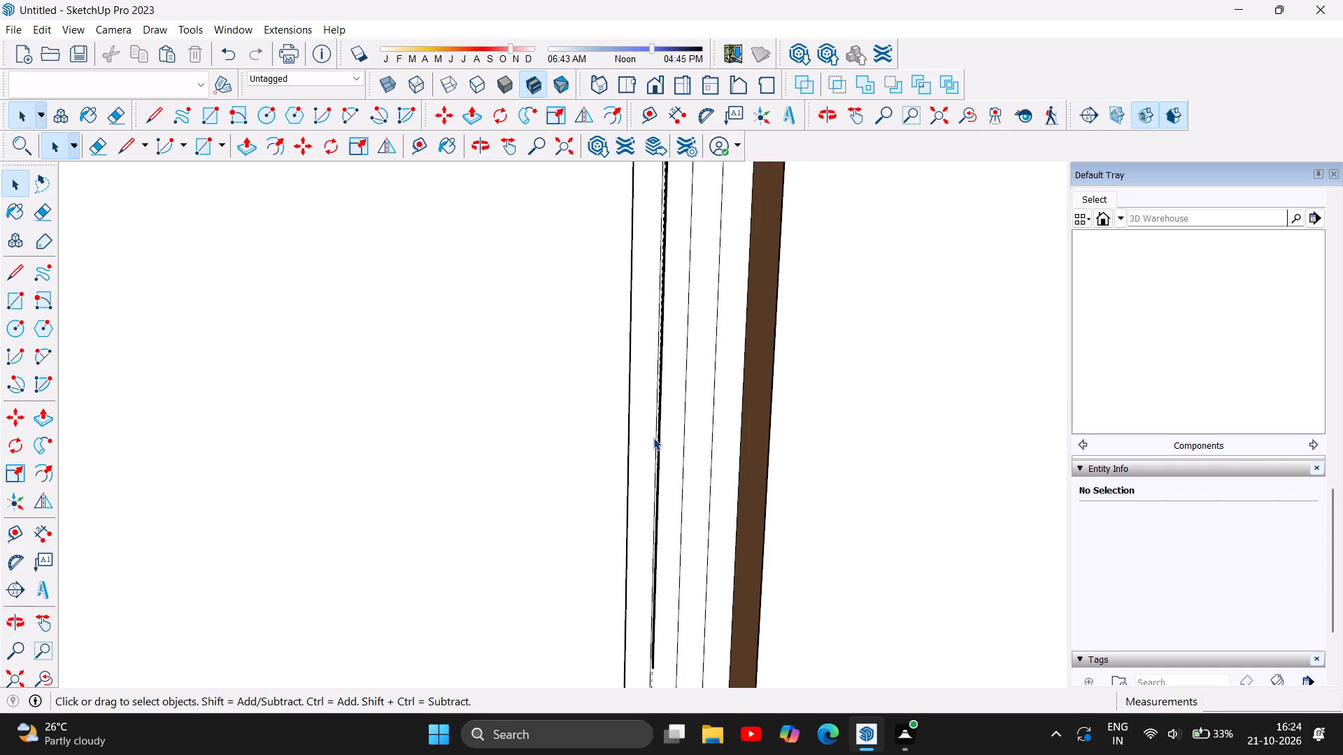
scroll(641, 548, "down", 11)
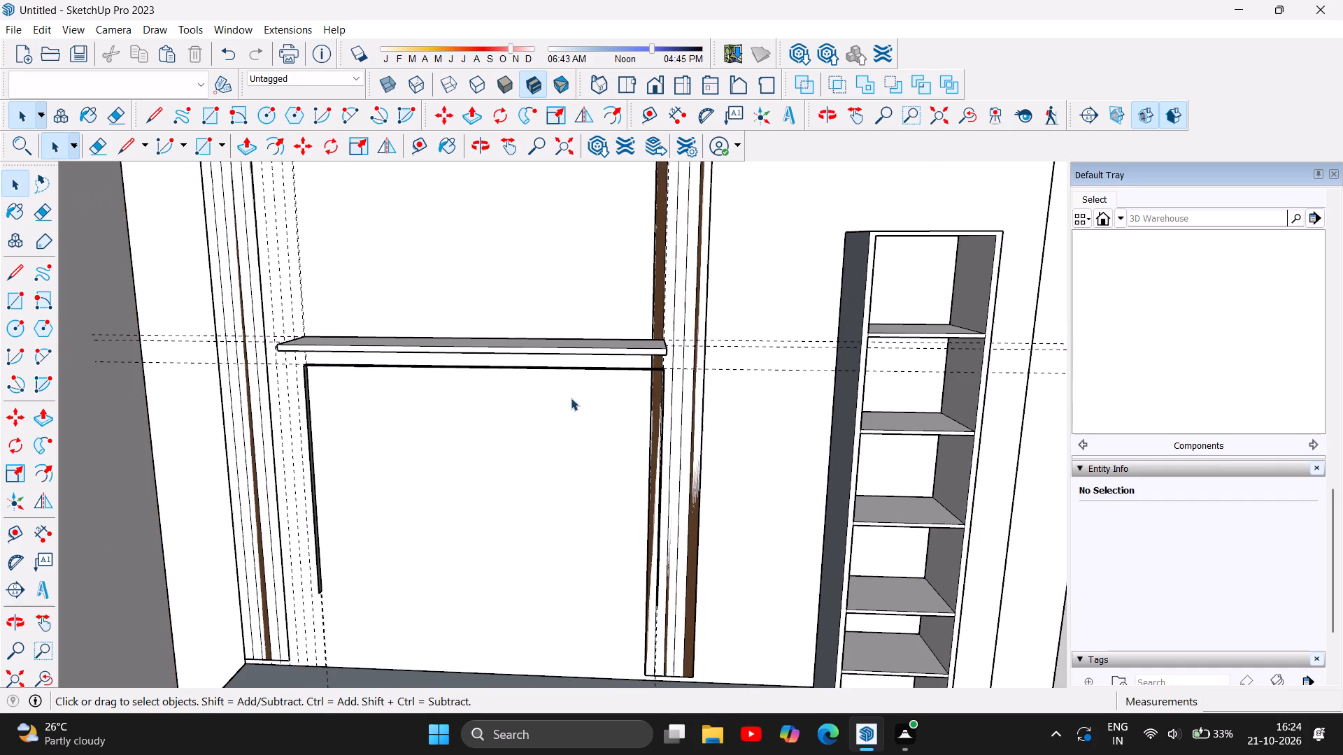
left_click(545, 366)
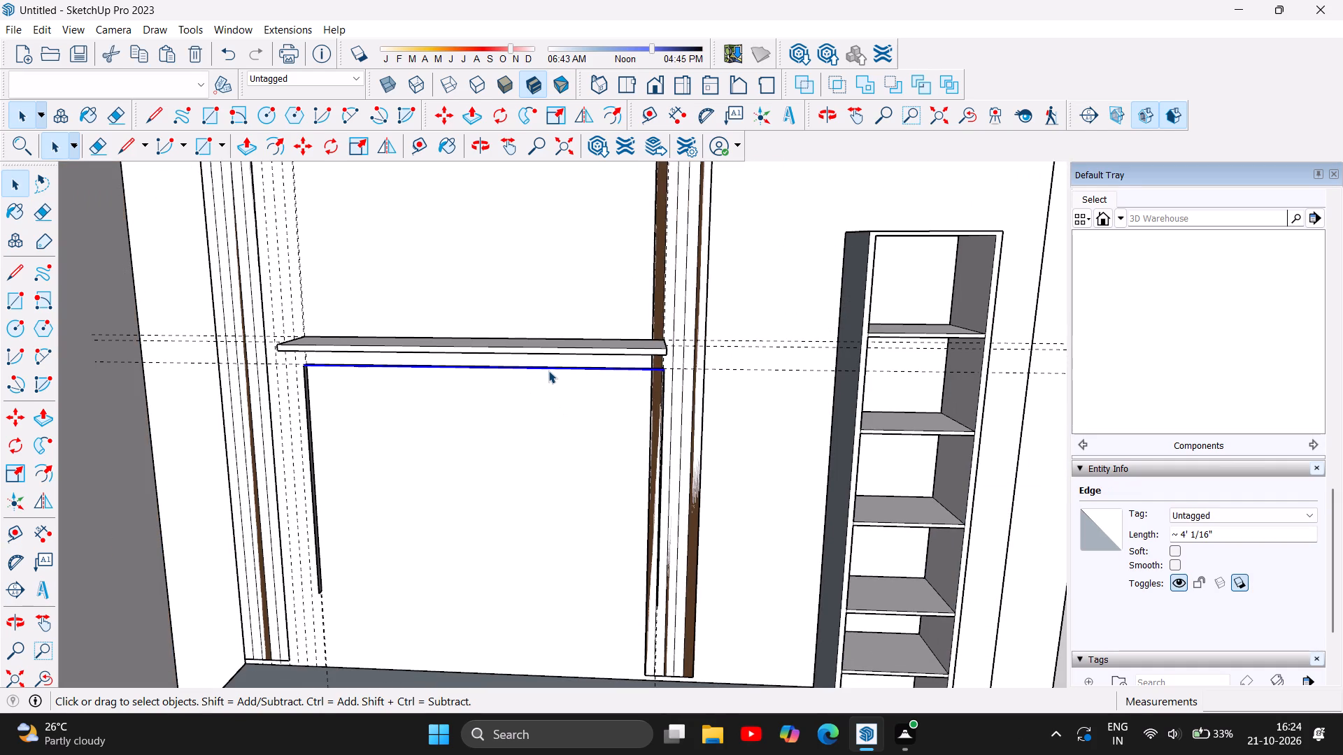
key("Delete")
left_click(574, 369)
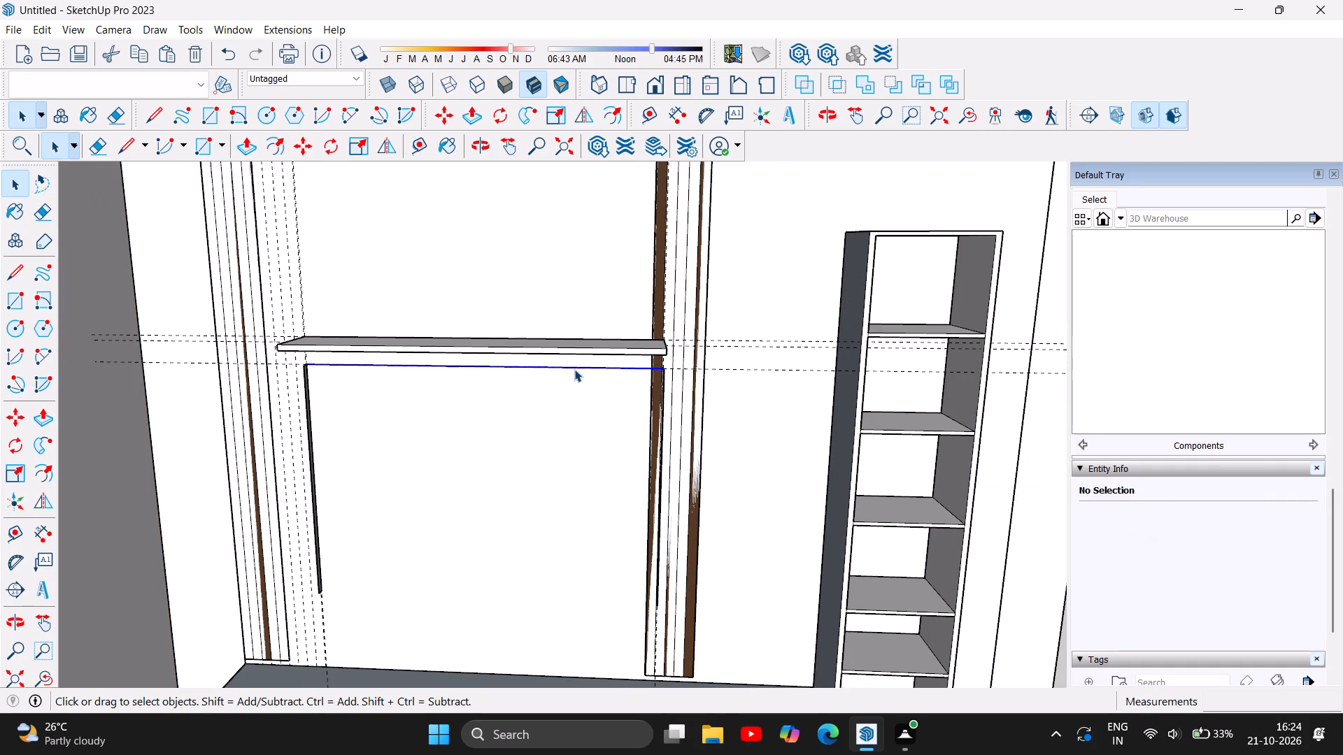
key("Delete")
Delete the old TV panel's vertical edge running along the brown strips nearest the tall shelving unit.
scroll(607, 377, "down", 4)
scroll(639, 406, "up", 4)
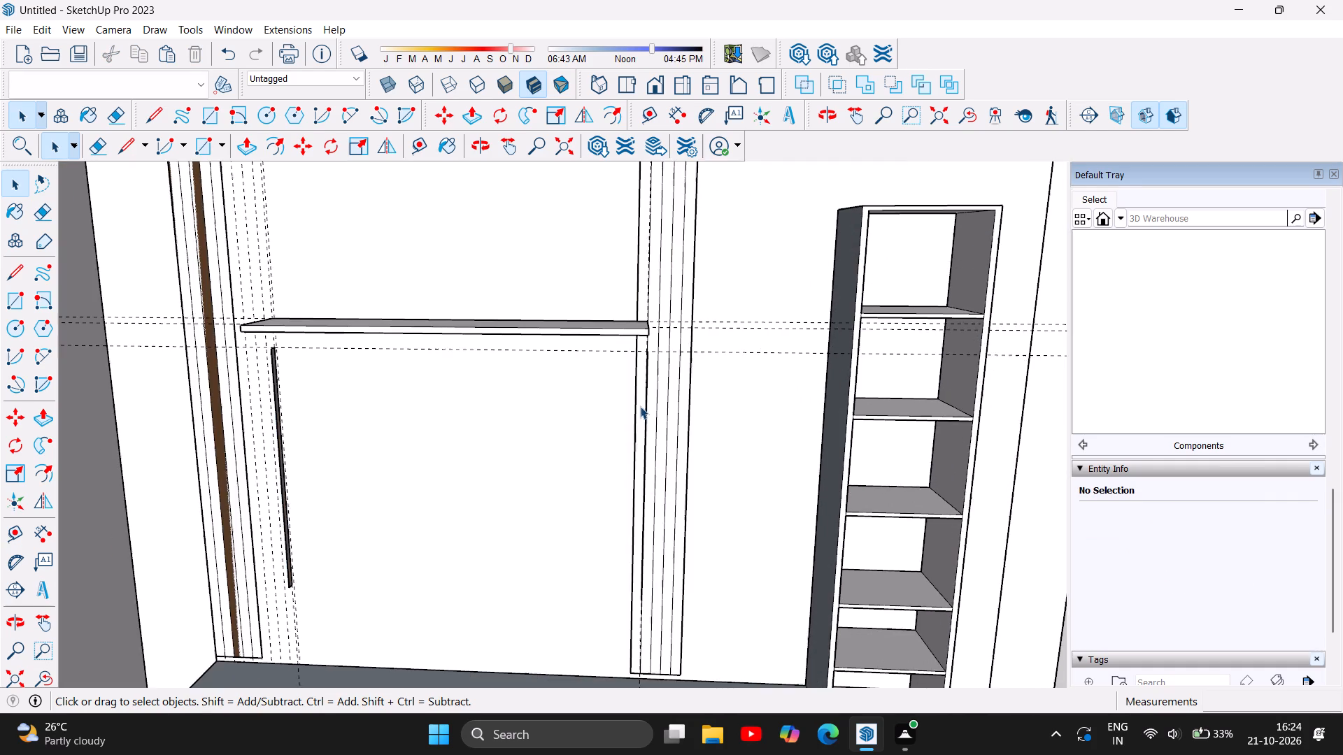
scroll(647, 415, "up", 7)
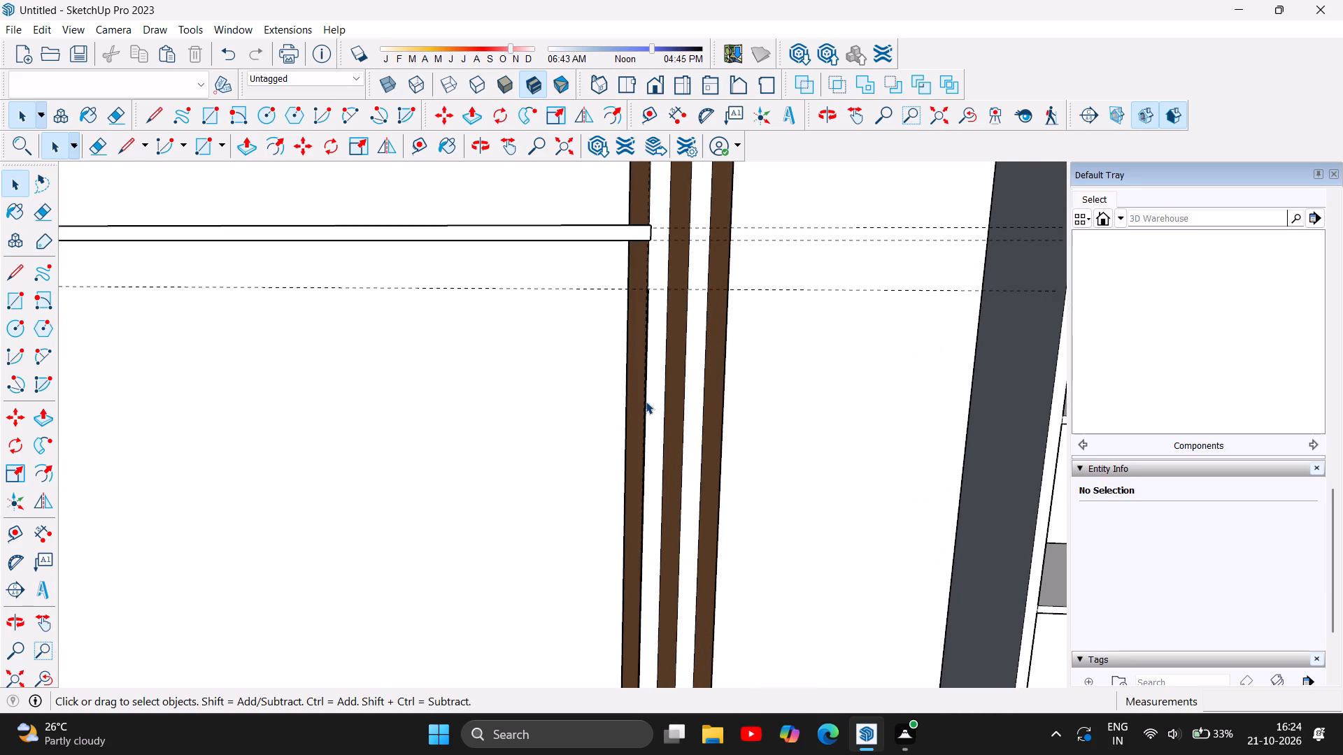
left_click(646, 401)
key("Delete")
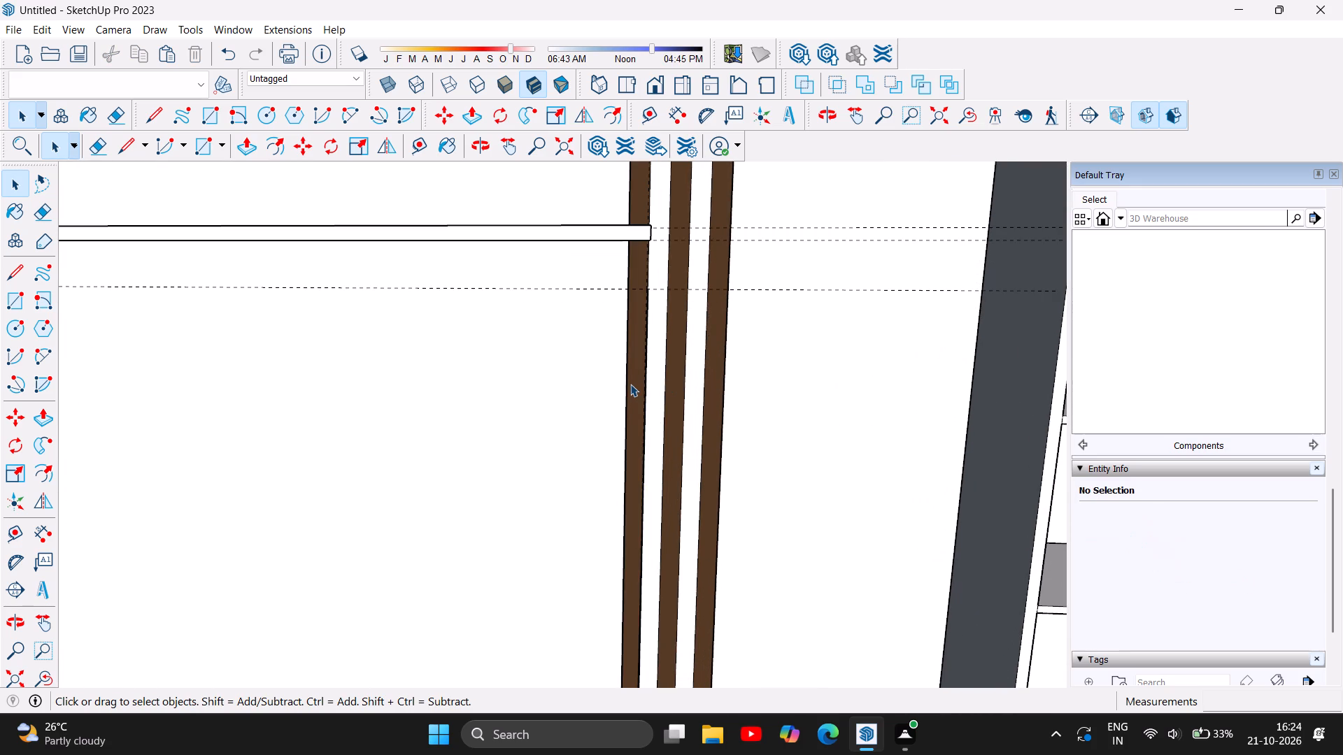
left_click(627, 393)
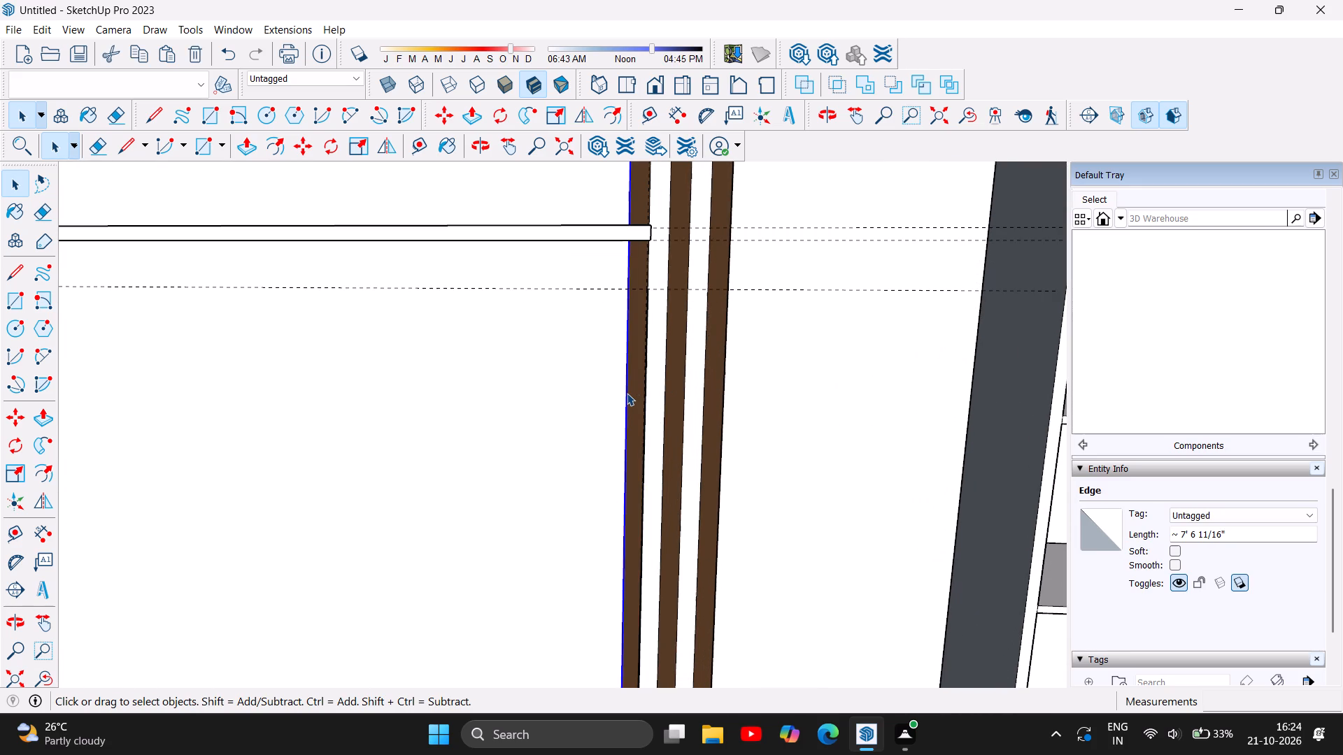
Delete the two vertical edges of the old TV panel on the side away from the shelving unit.
scroll(665, 365, "down", 10)
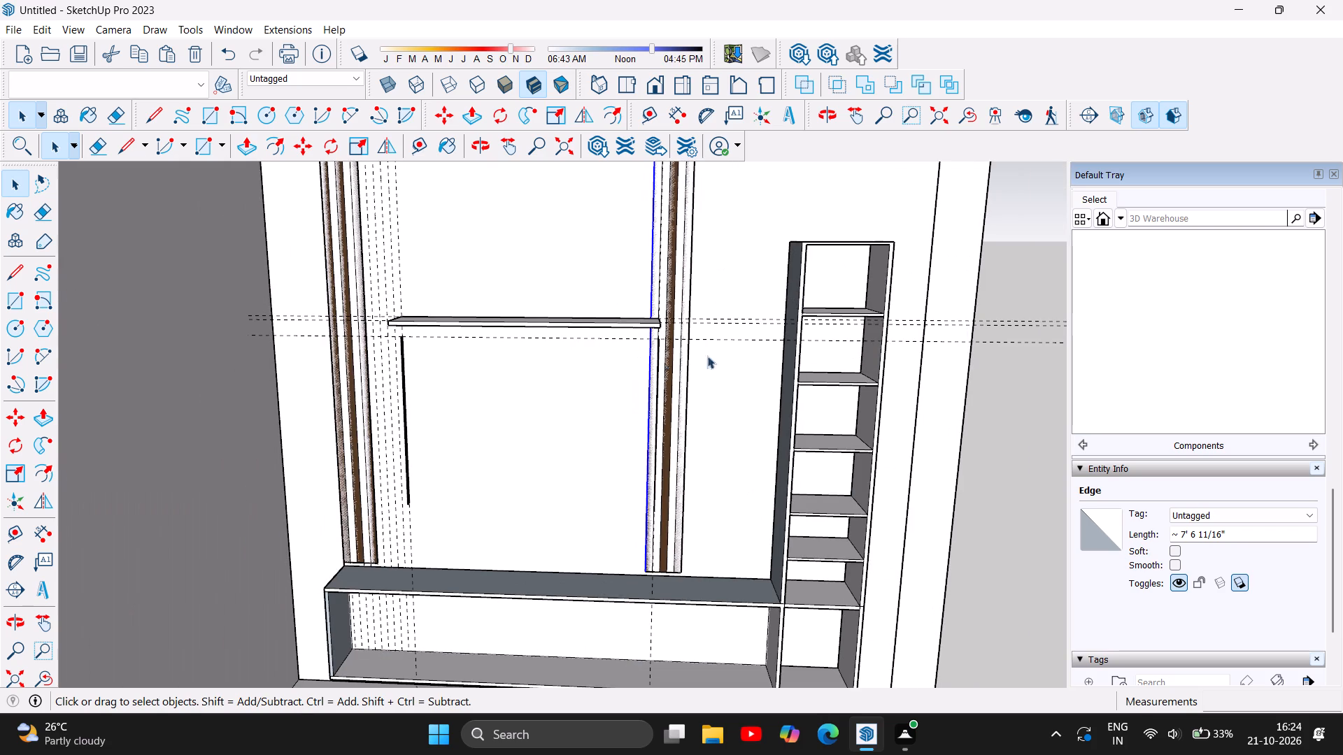
scroll(698, 317, "down", 3)
scroll(676, 311, "up", 4)
scroll(384, 419, "up", 4)
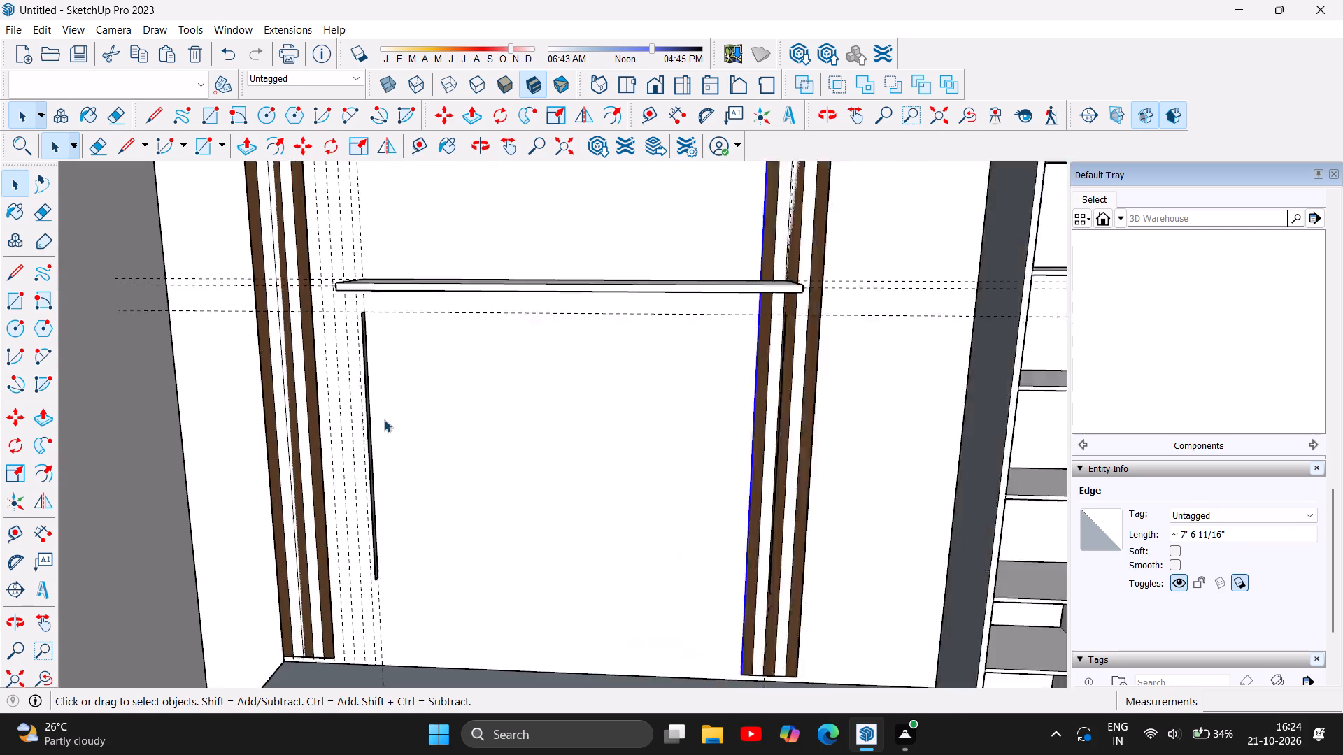
scroll(384, 419, "up", 2)
left_click(365, 434)
key("Delete")
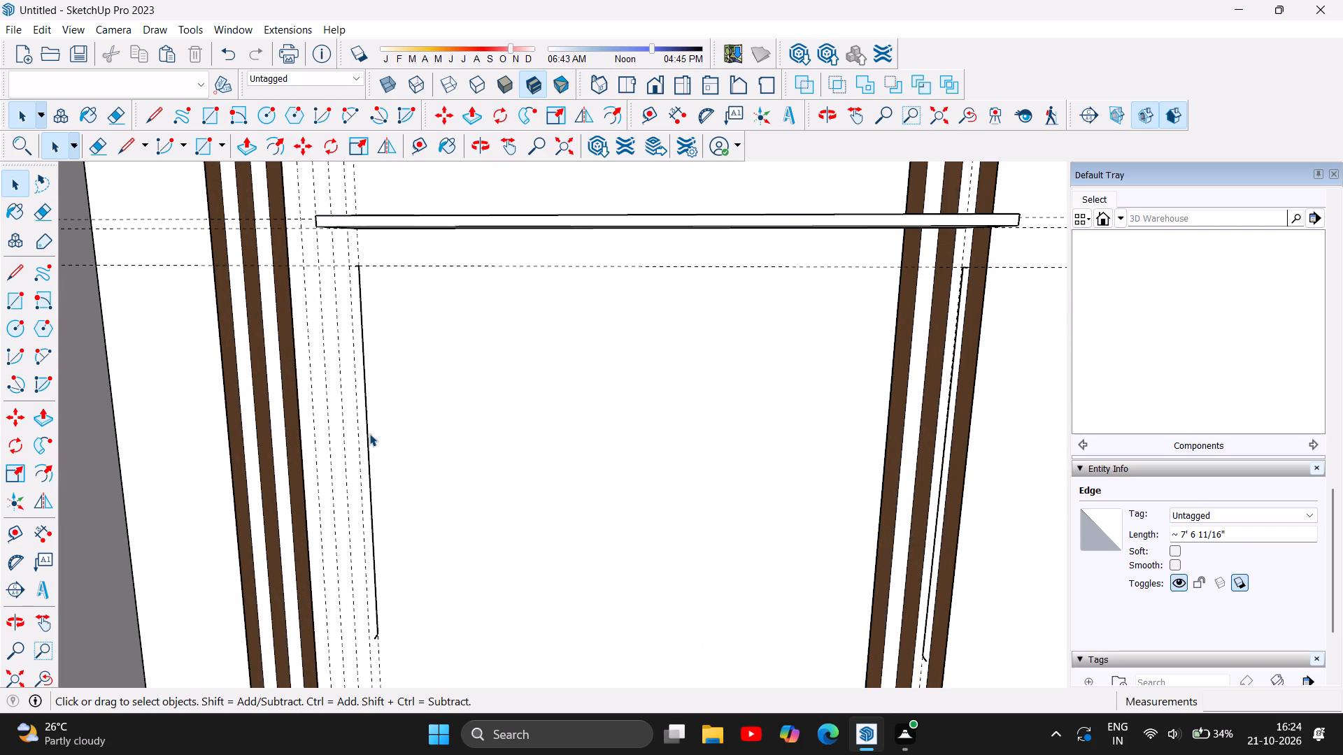
left_click(367, 439)
key("Delete")
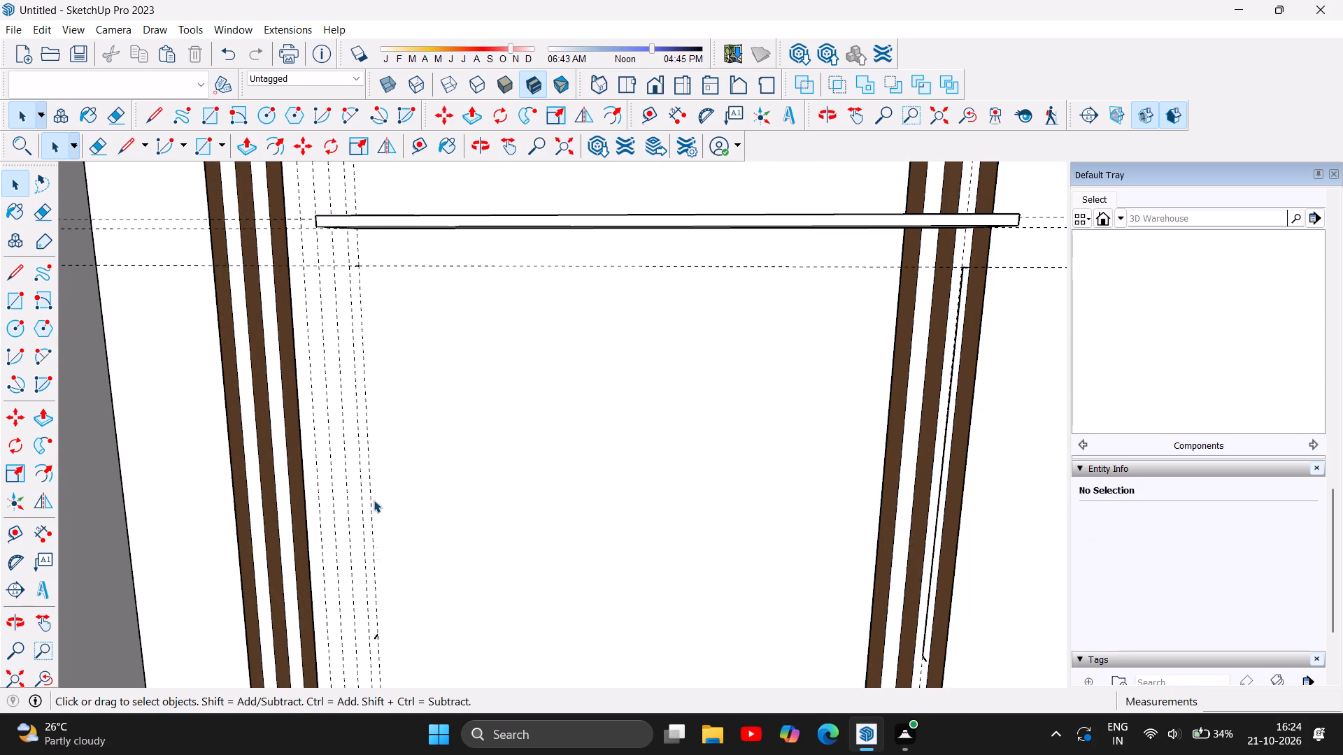
Delete the short leftover depth edges at the bottom and top corners of the old TV panel, beside the vertical guides.
scroll(368, 647, "up", 11)
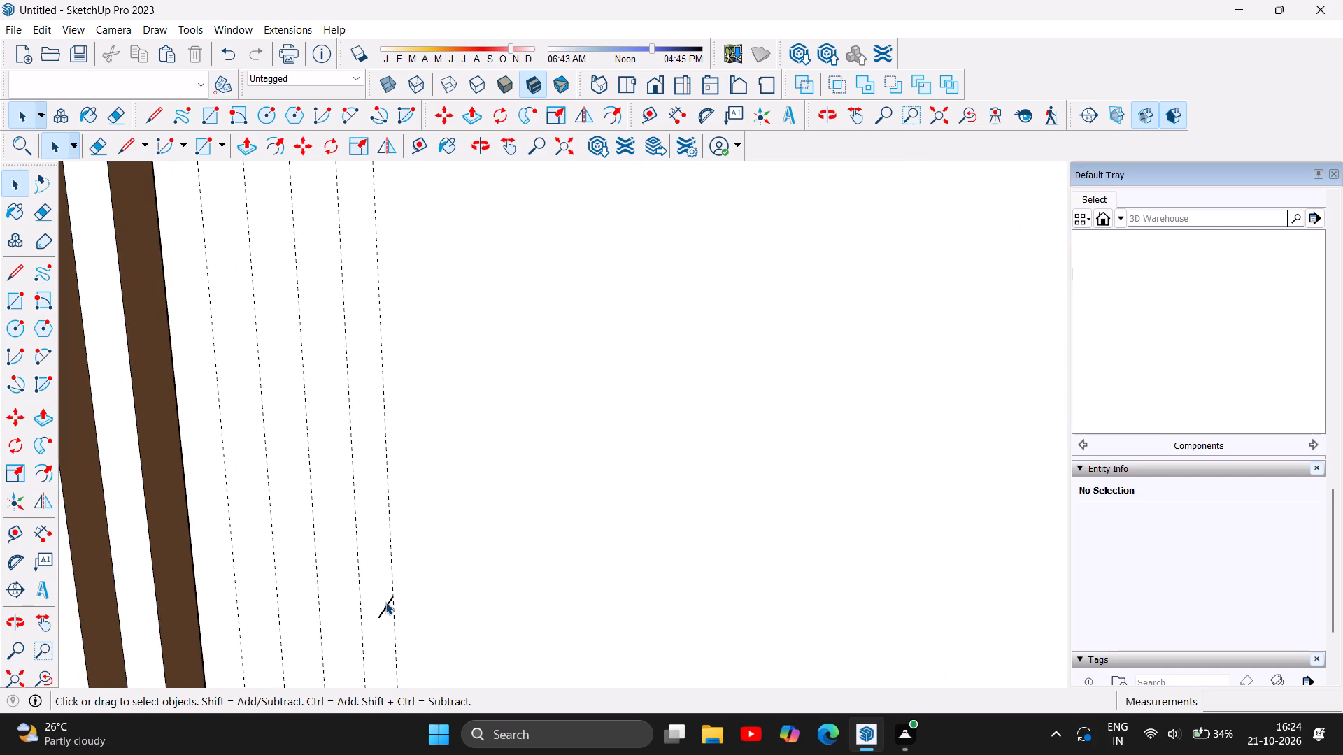
left_click(388, 603)
key("Delete")
scroll(401, 610, "down", 12)
scroll(397, 206, "up", 4)
scroll(374, 262, "up", 3)
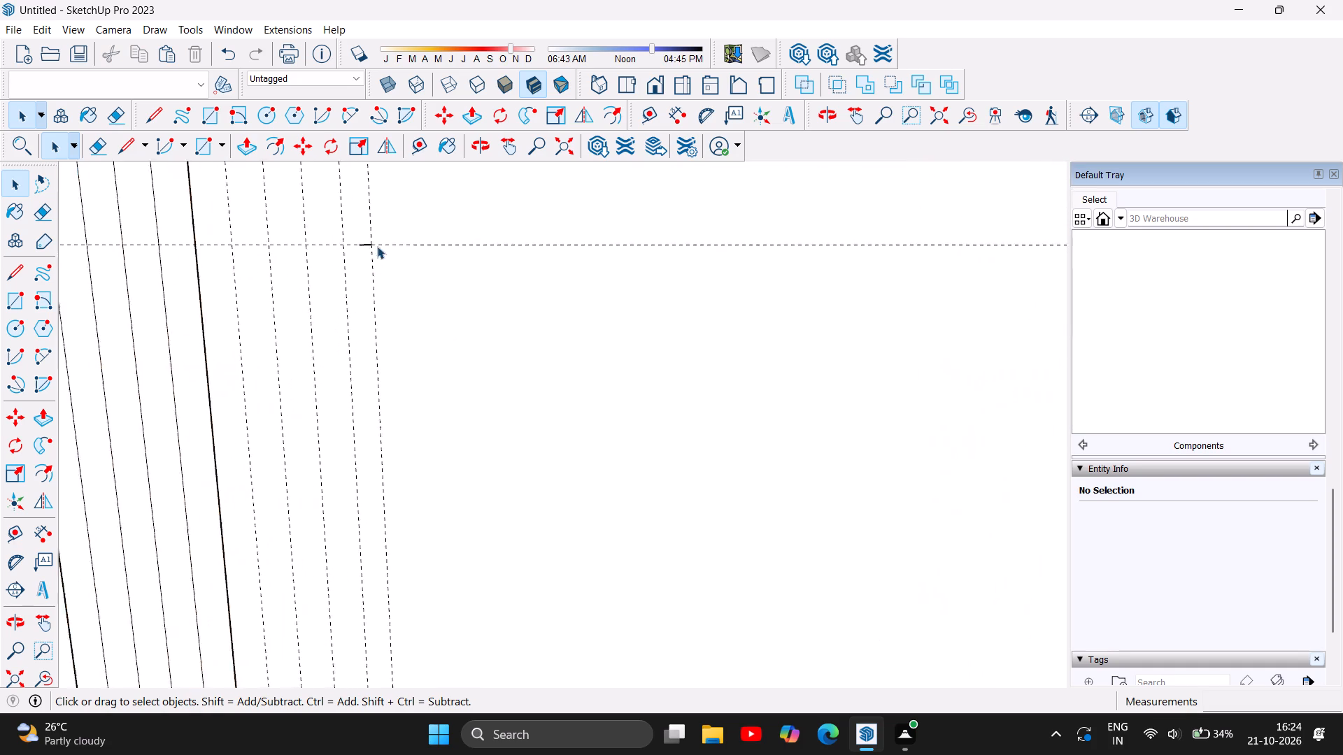
scroll(377, 246, "up", 9)
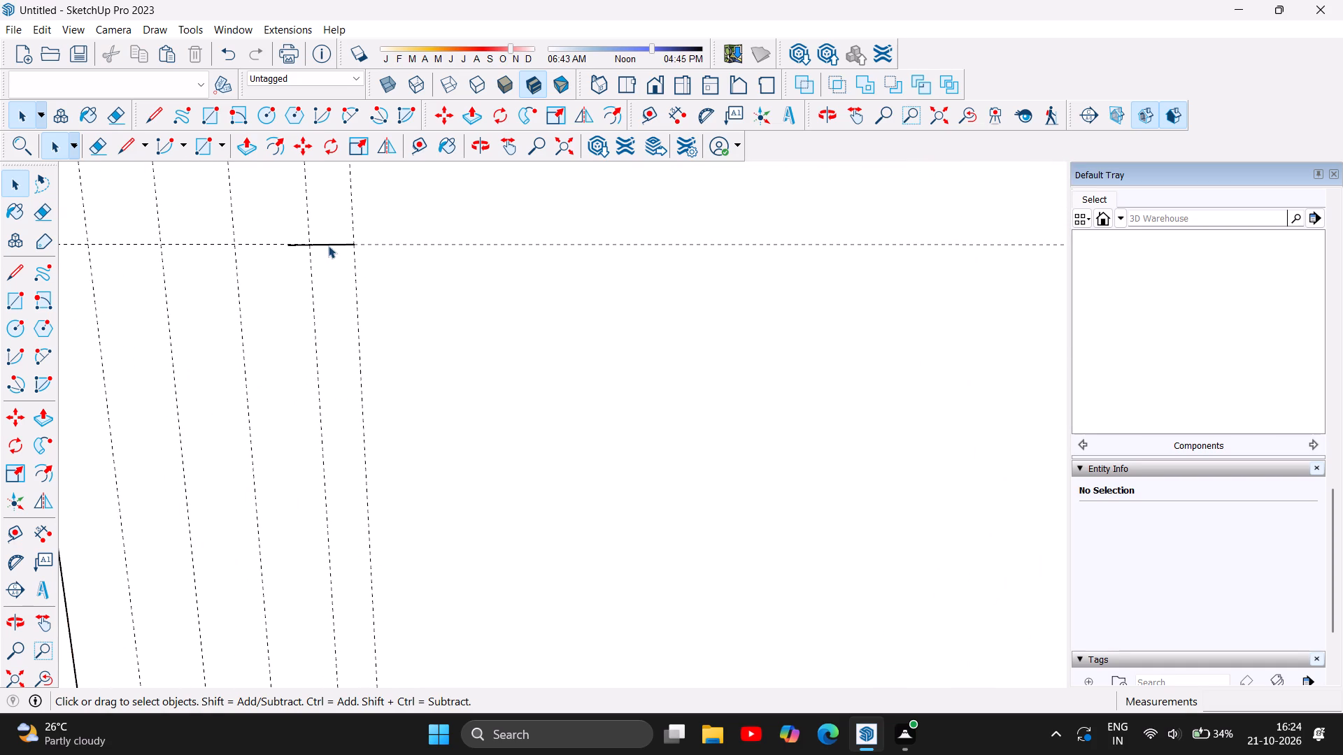
left_click(326, 244)
key("Delete")
Push/Pull the three brown strips farthest from the shelving unit outward by 0.5" each.
scroll(258, 299, "down", 18)
scroll(376, 257, "down", 5)
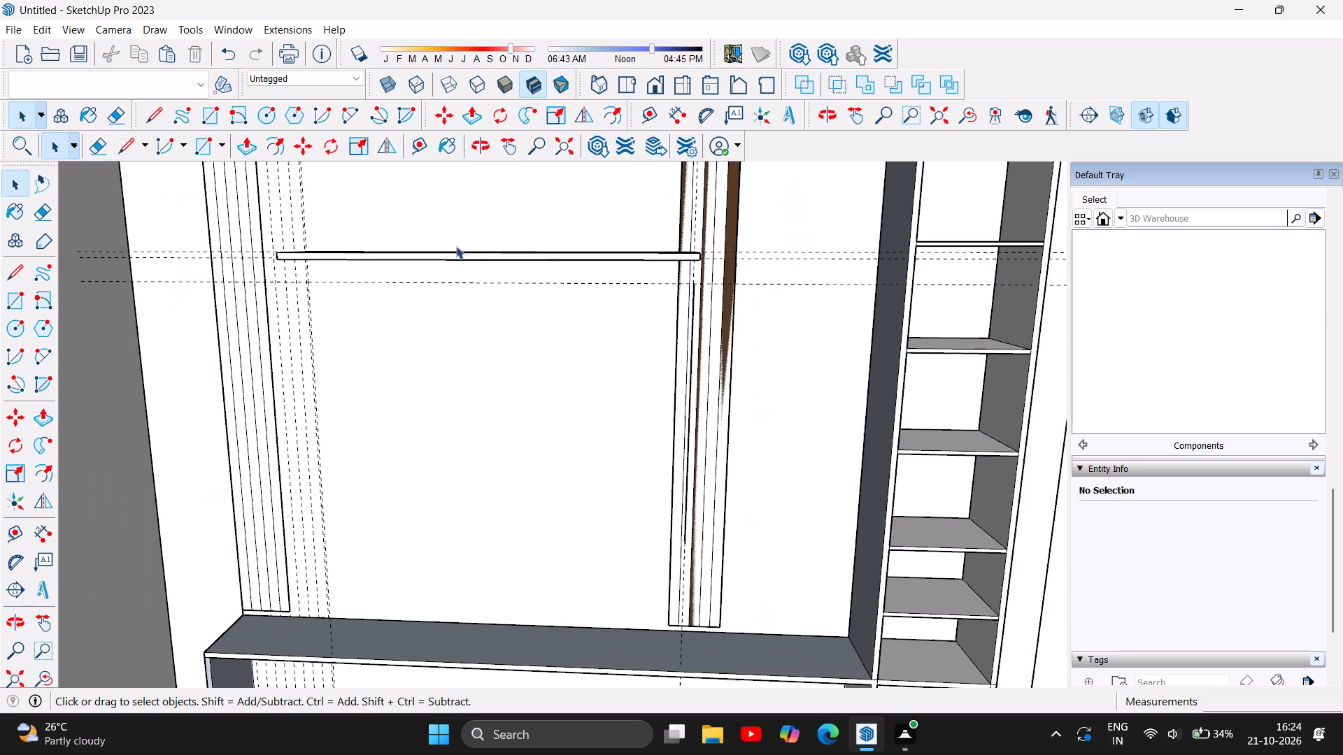
scroll(642, 352, "down", 5)
scroll(724, 398, "down", 5)
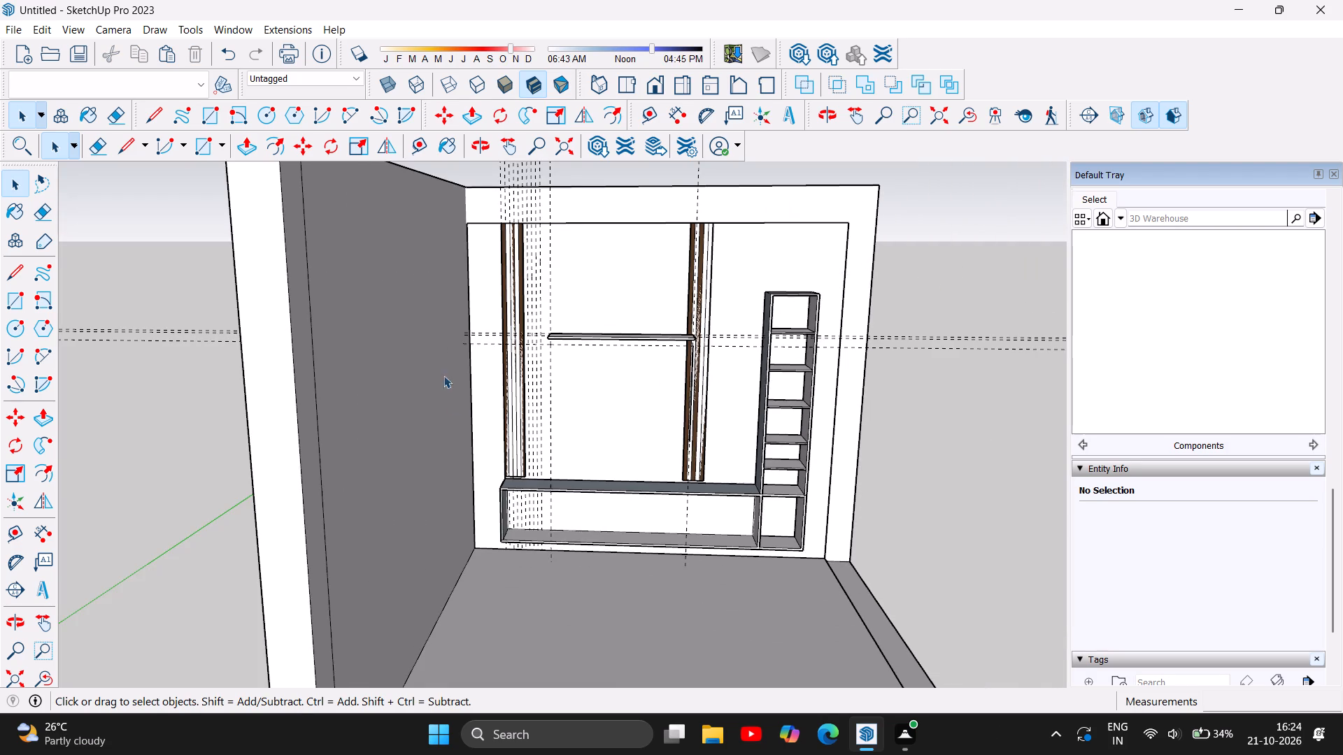
scroll(444, 361, "up", 5)
scroll(509, 389, "up", 6)
scroll(586, 427, "up", 3)
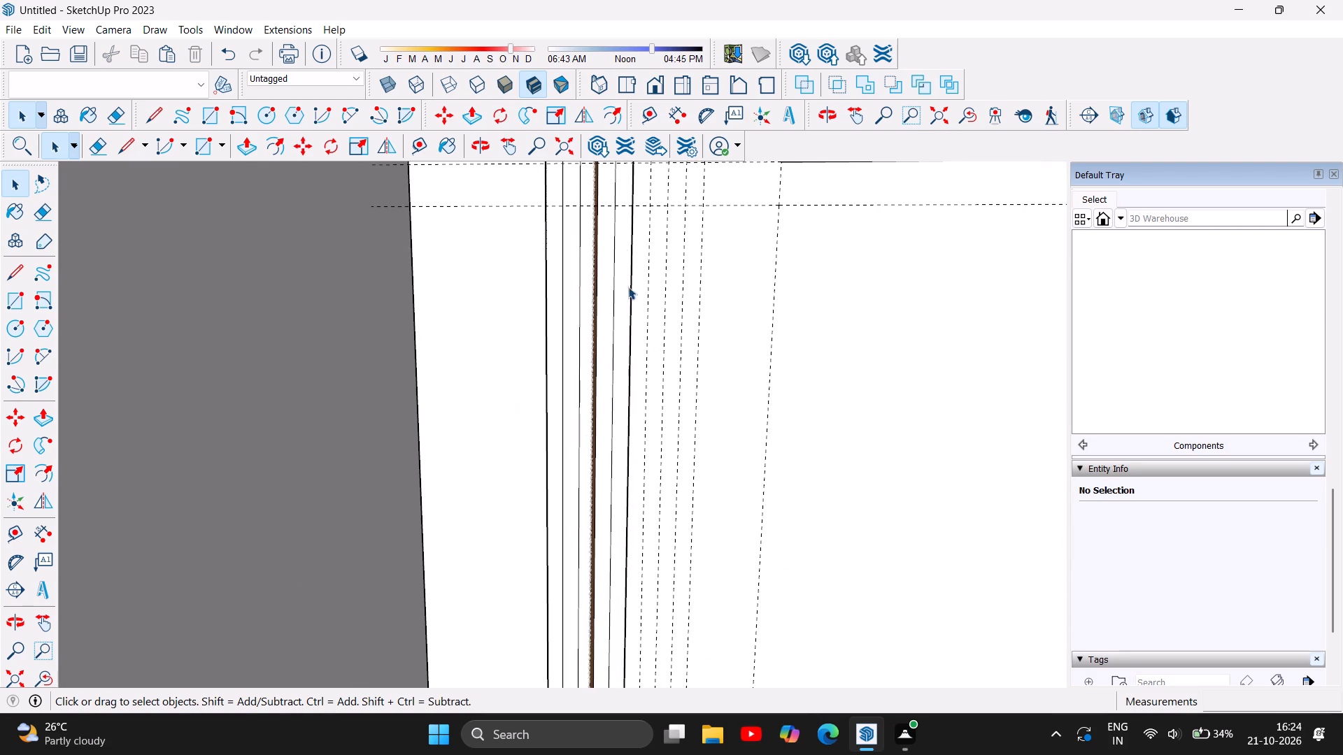
left_click(247, 150)
left_click(556, 366)
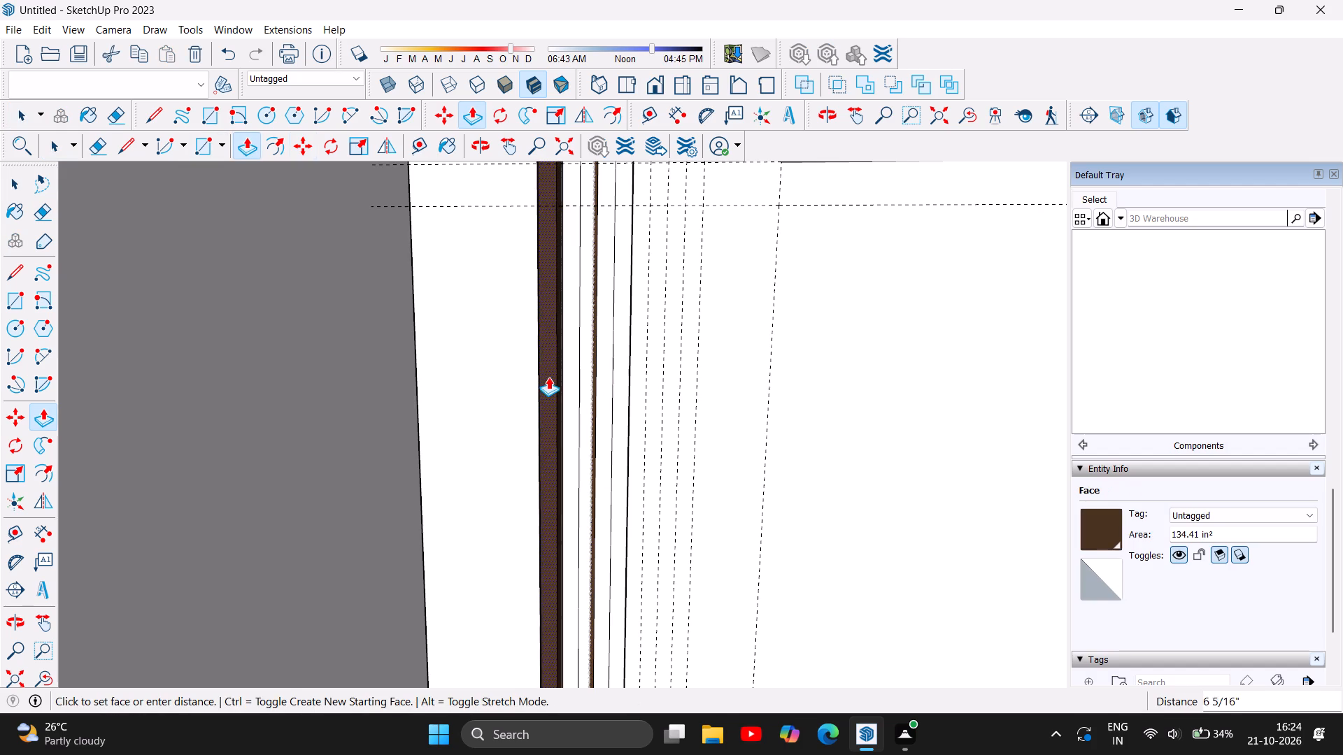
type("0.5")
key("Return")
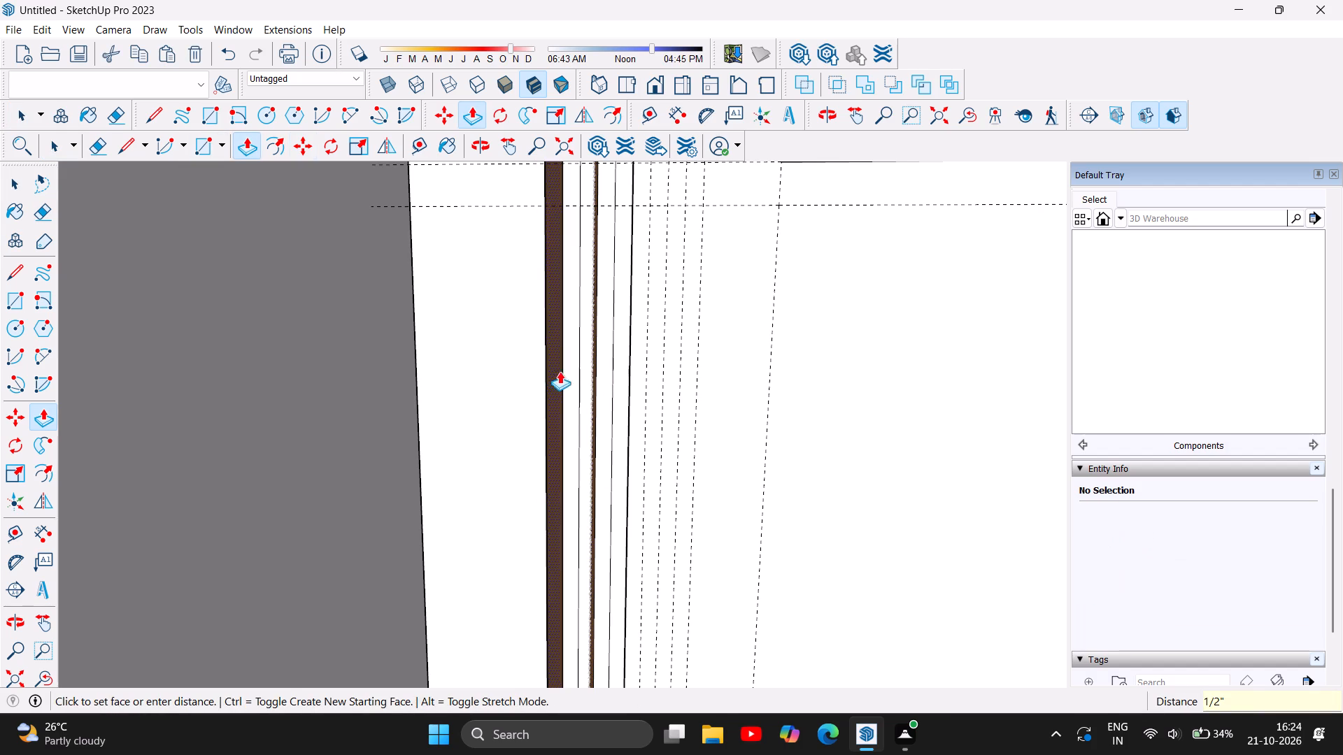
left_click(588, 351)
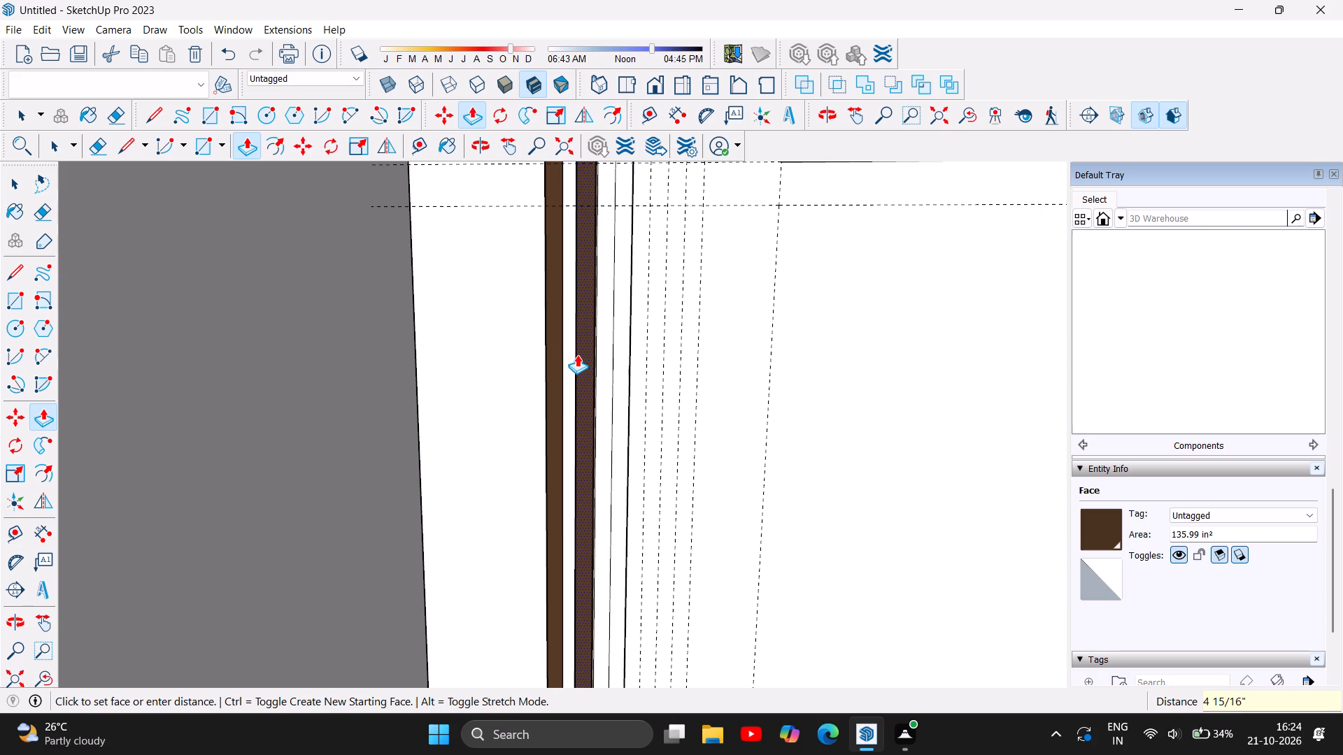
type("0.5")
key("Return")
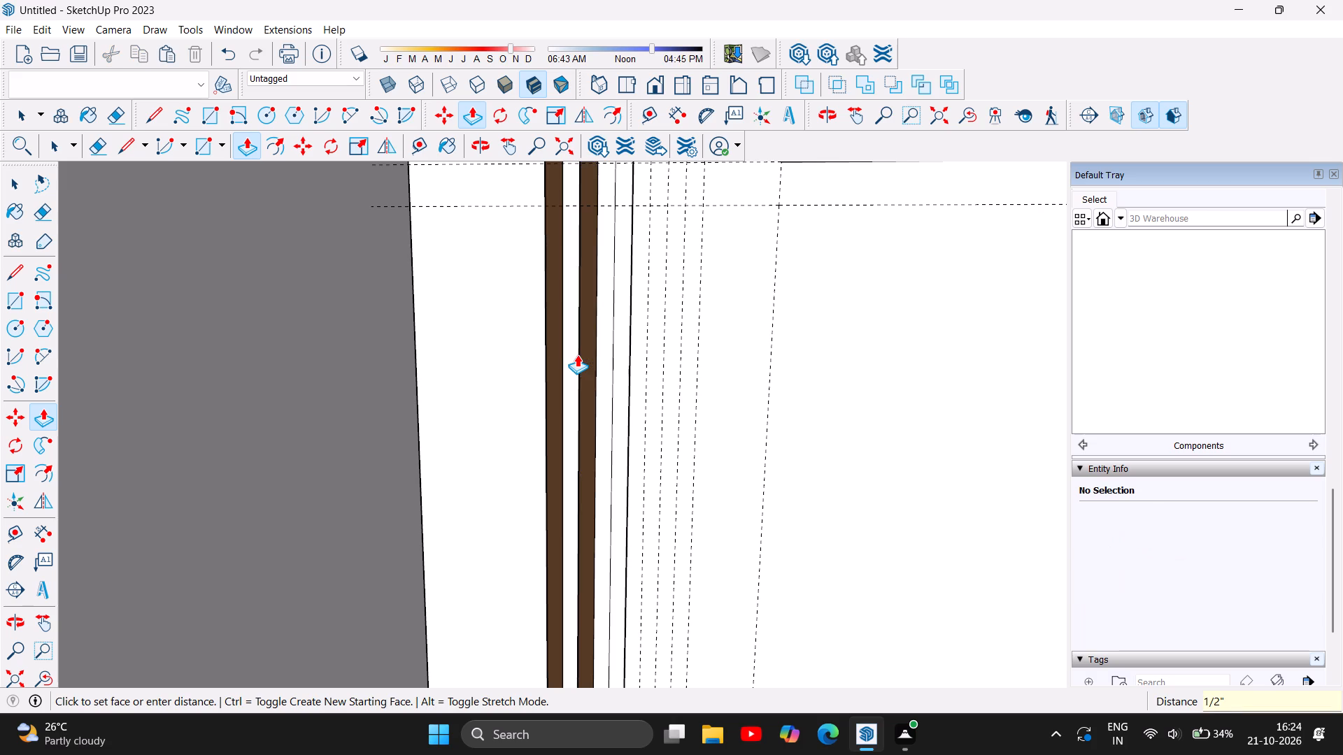
left_click(619, 333)
type("0.5")
key("Return")
Push/Pull the three brown strips nearest the tall shelving unit outward by 0.5" each.
scroll(434, 349, "down", 5)
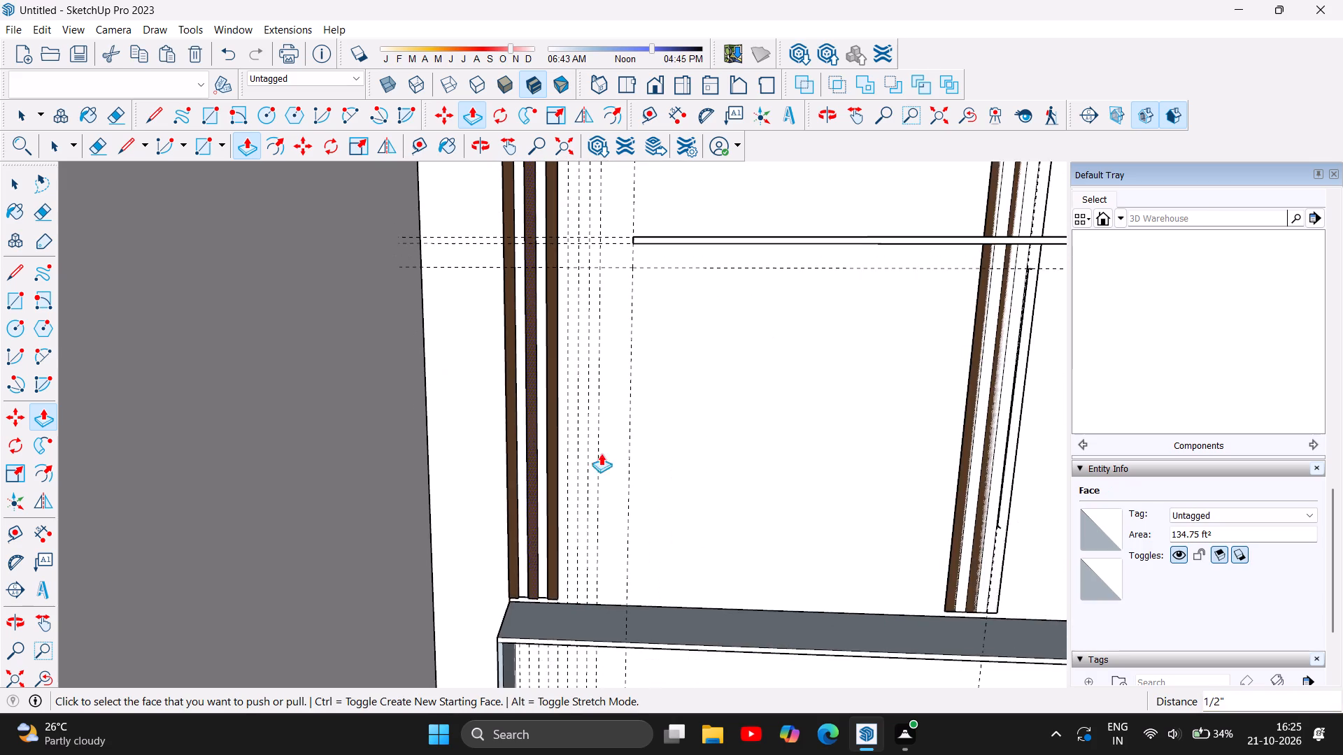
scroll(698, 523, "down", 5)
scroll(1000, 413, "up", 4)
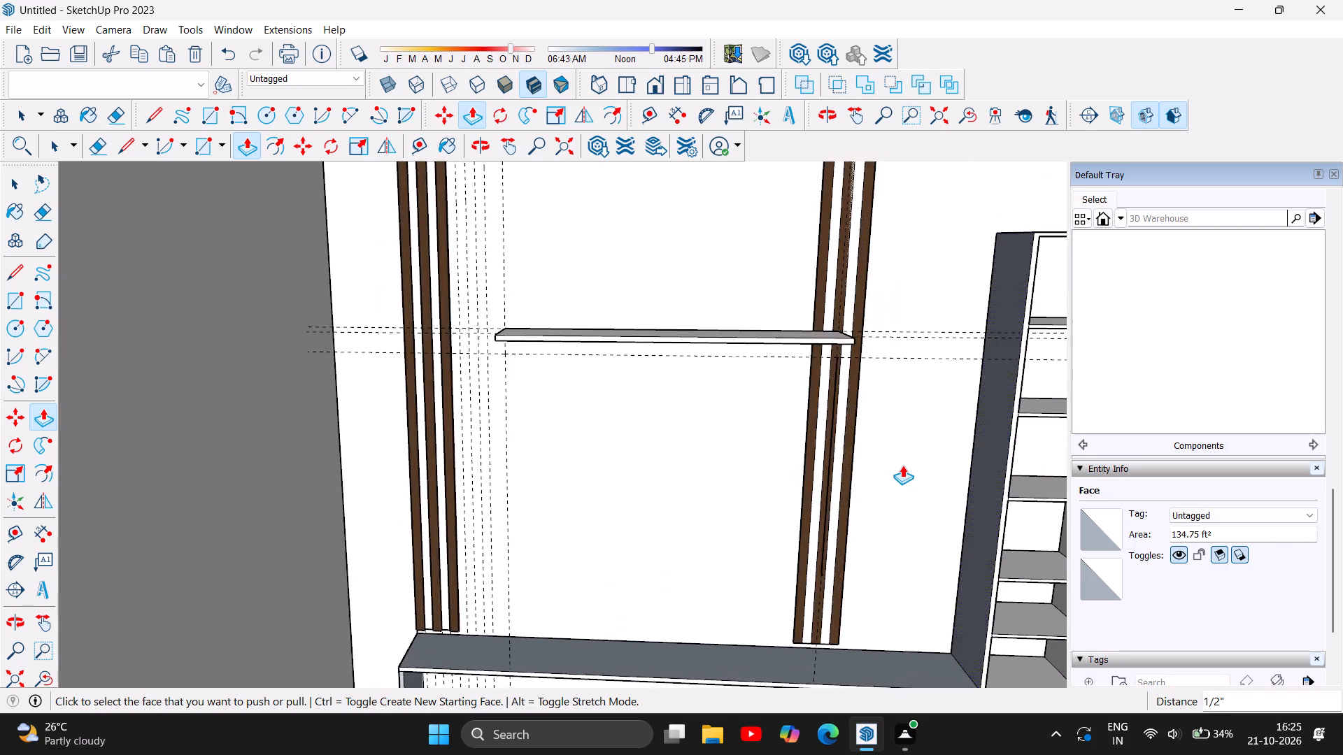
scroll(902, 468, "up", 7)
left_click(803, 461)
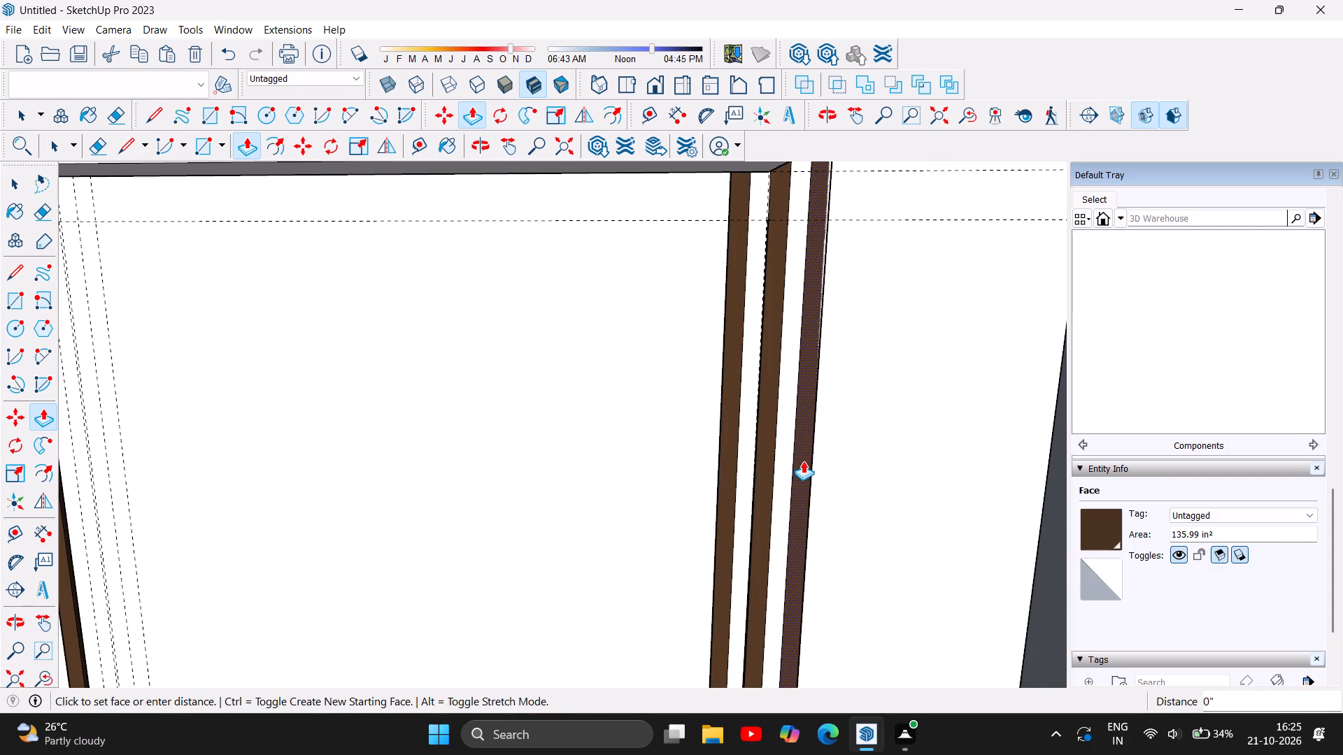
type("0.5")
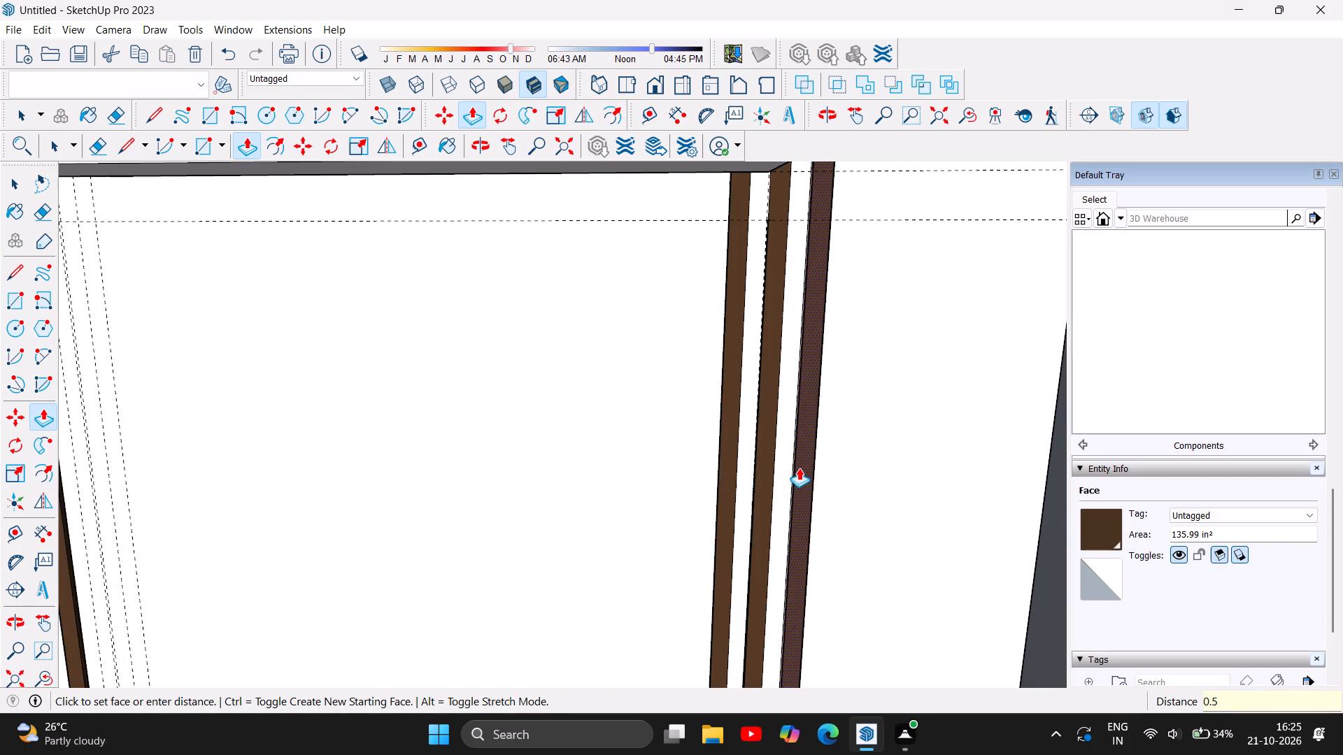
key("Return")
left_click(764, 449)
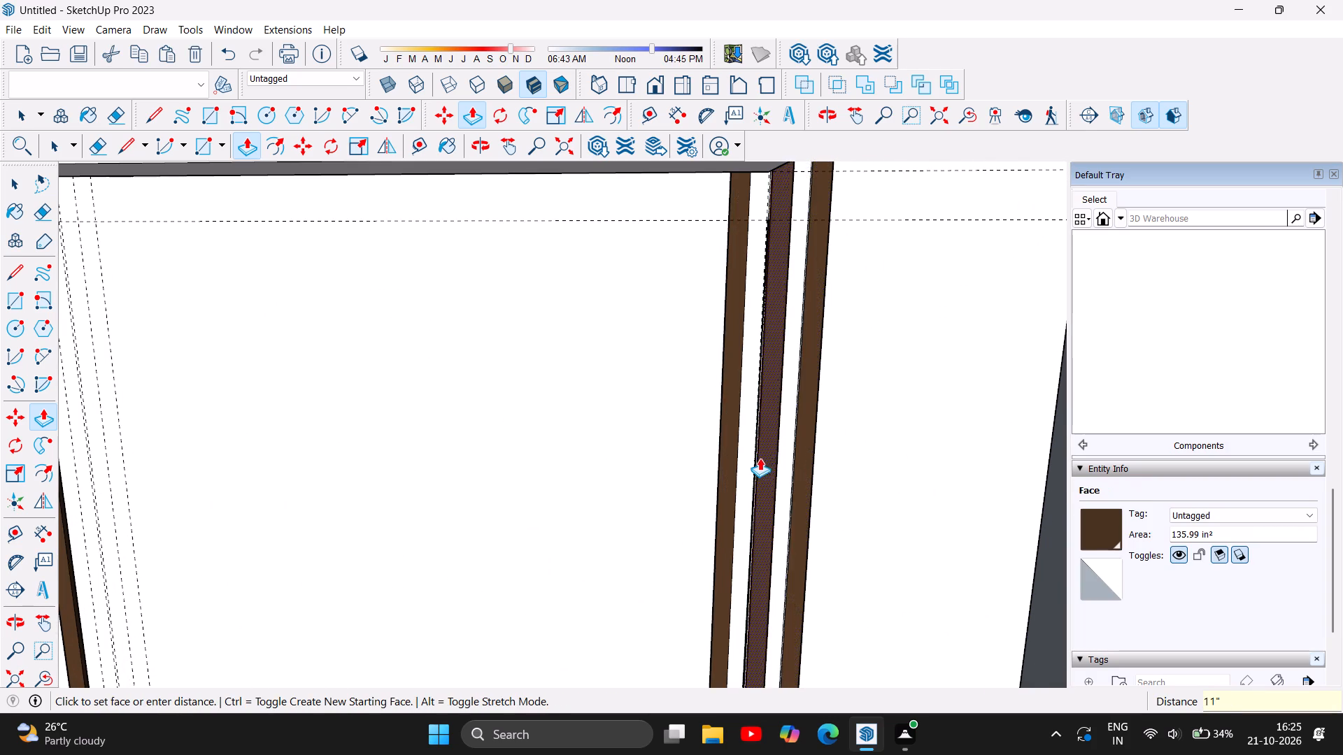
type("0.5")
key("Return")
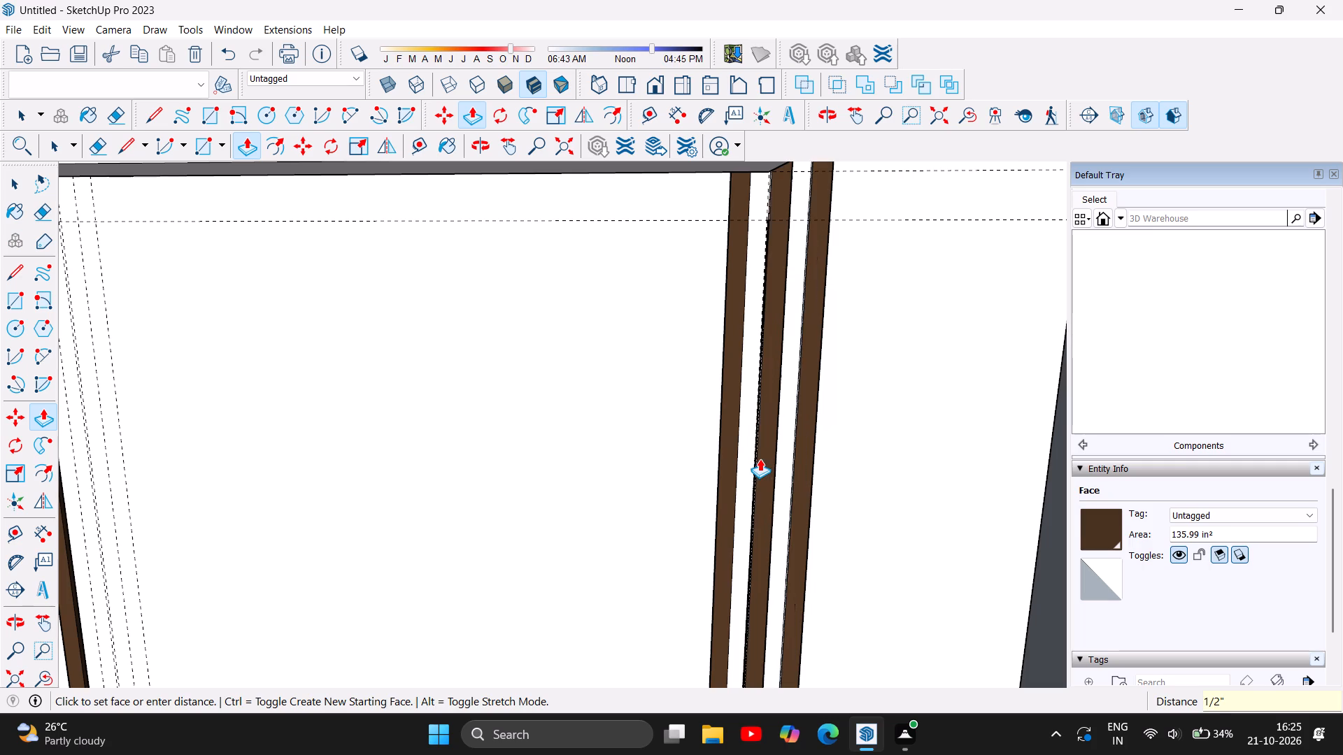
left_click(728, 443)
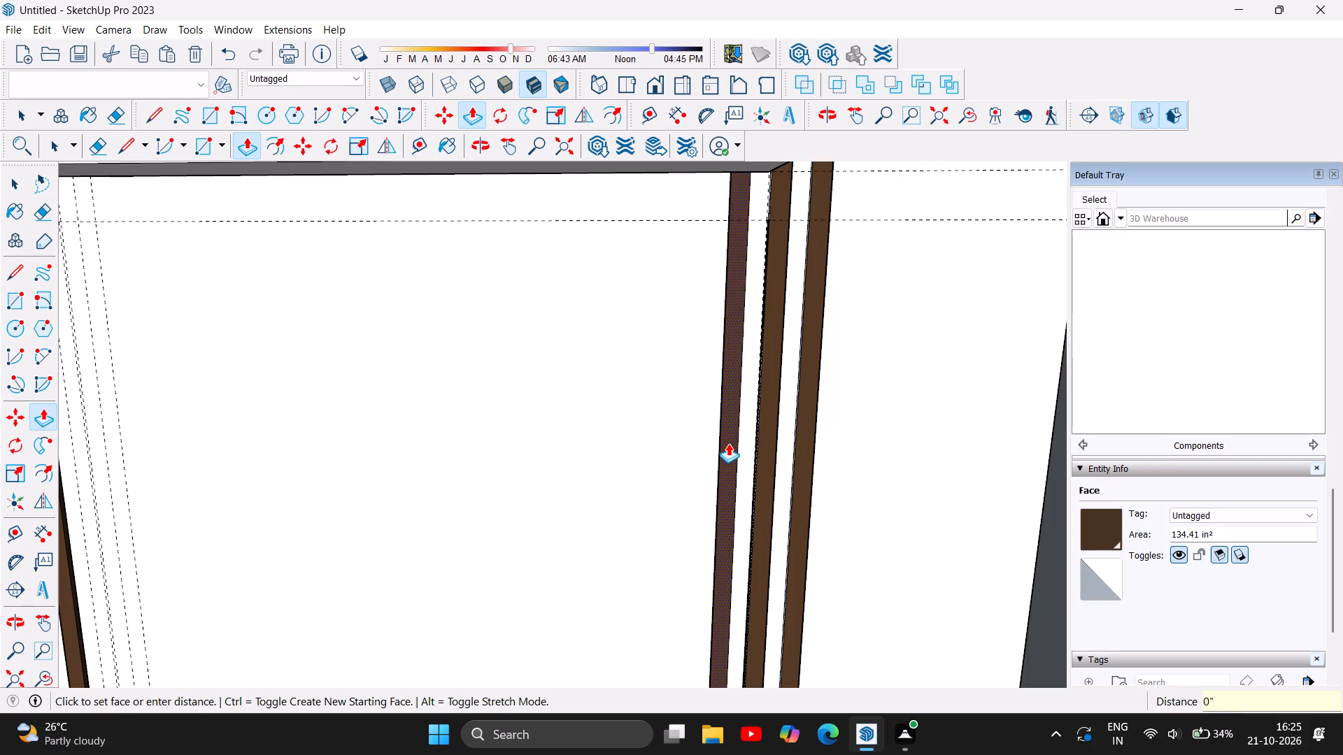
type("0.5")
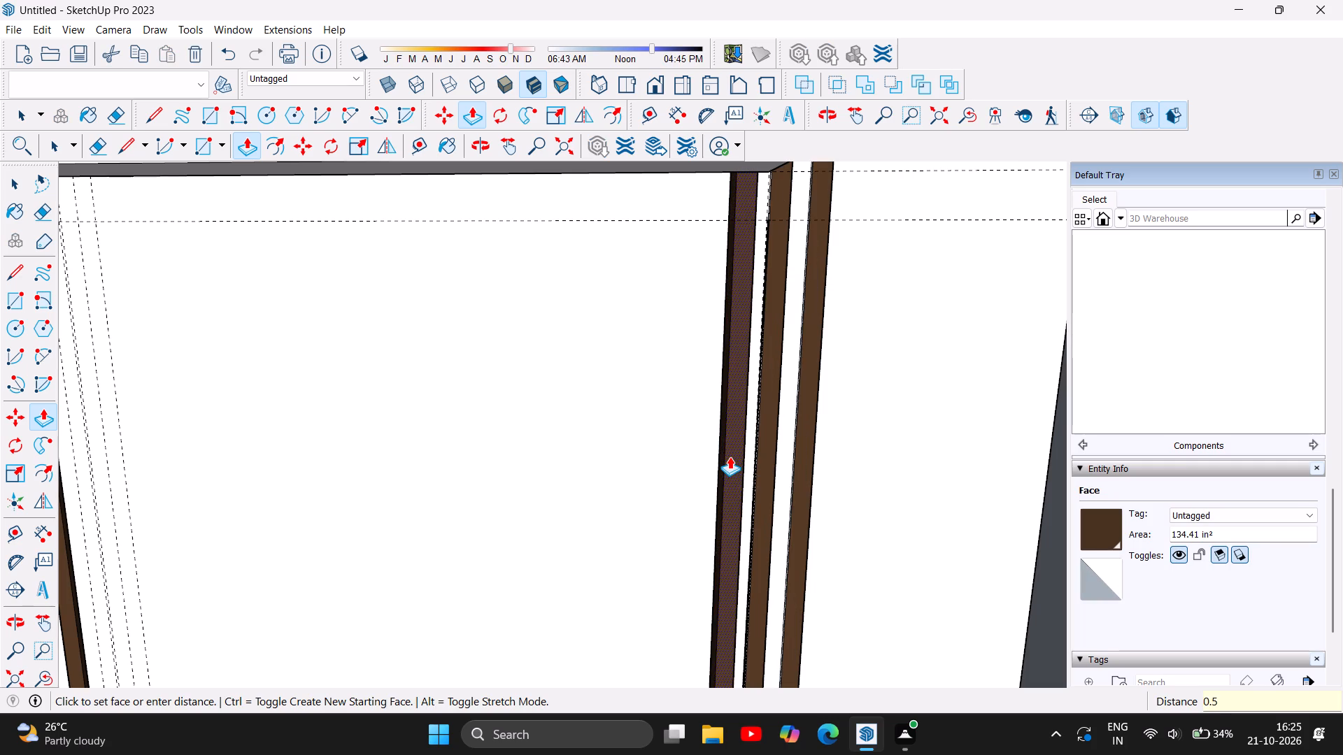
key("Return")
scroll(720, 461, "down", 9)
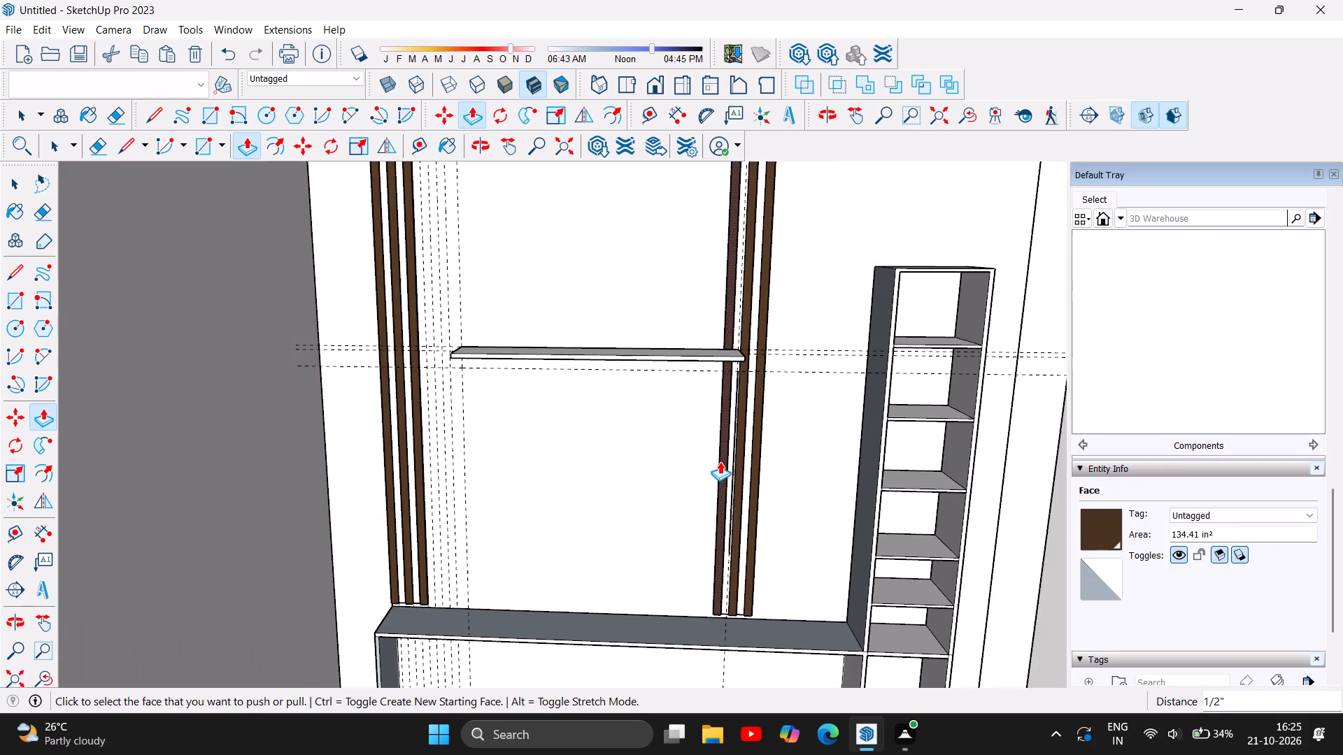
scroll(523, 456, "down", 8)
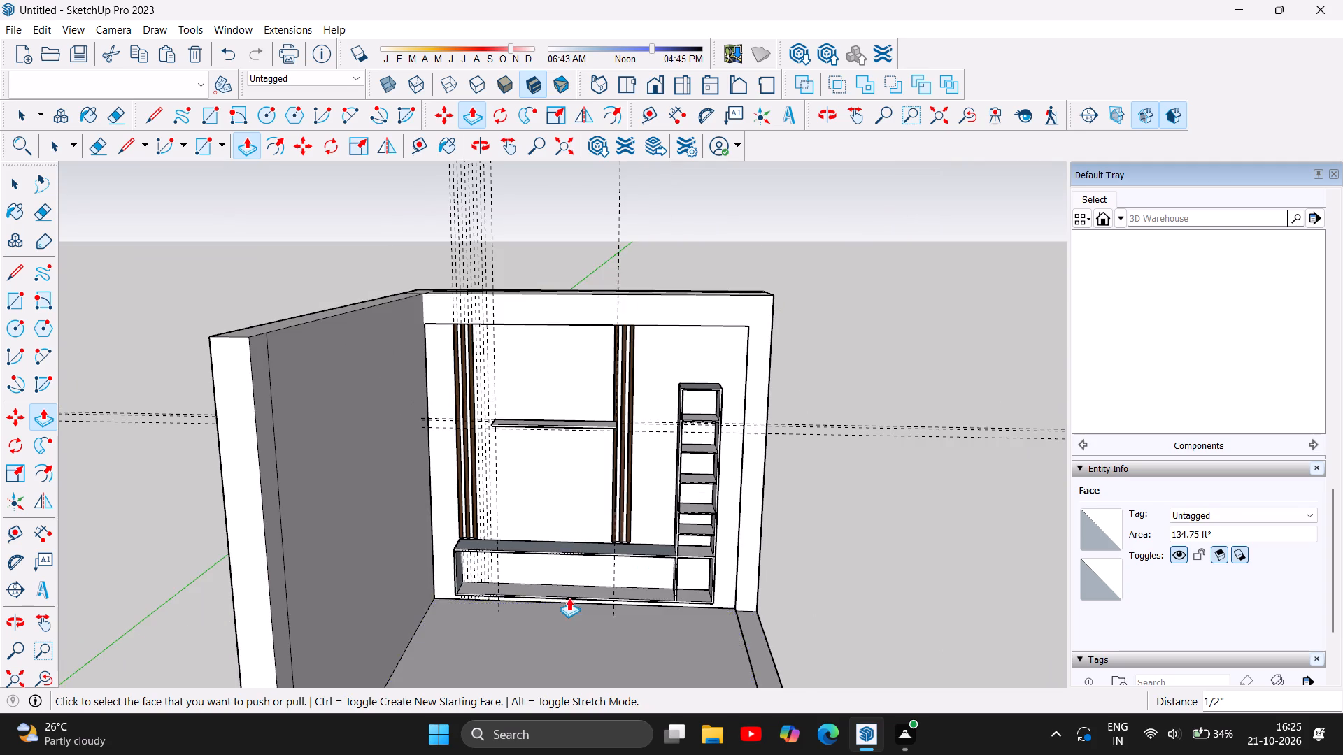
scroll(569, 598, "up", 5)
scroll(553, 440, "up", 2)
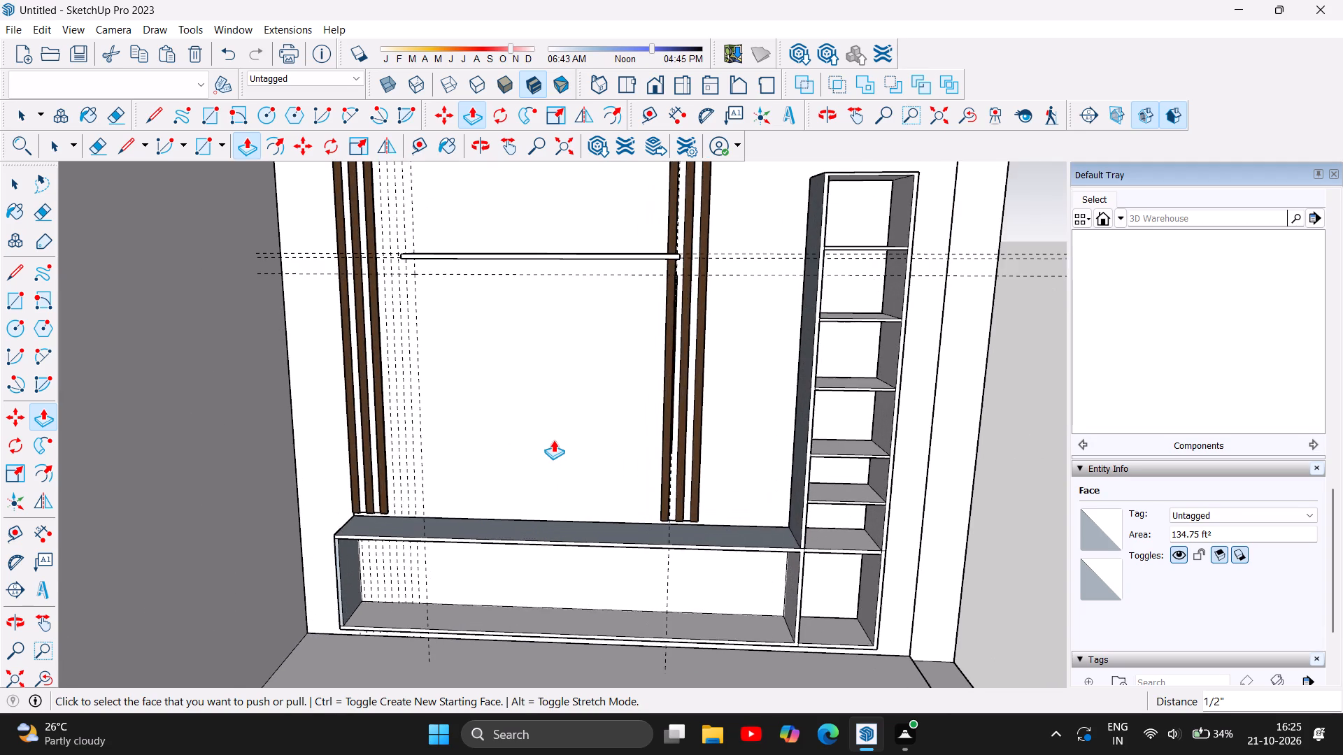
Inspect the raised brown strips, floating shelf and shelving unit on the TV wall from several angles.
scroll(553, 440, "up", 2)
scroll(562, 440, "down", 10)
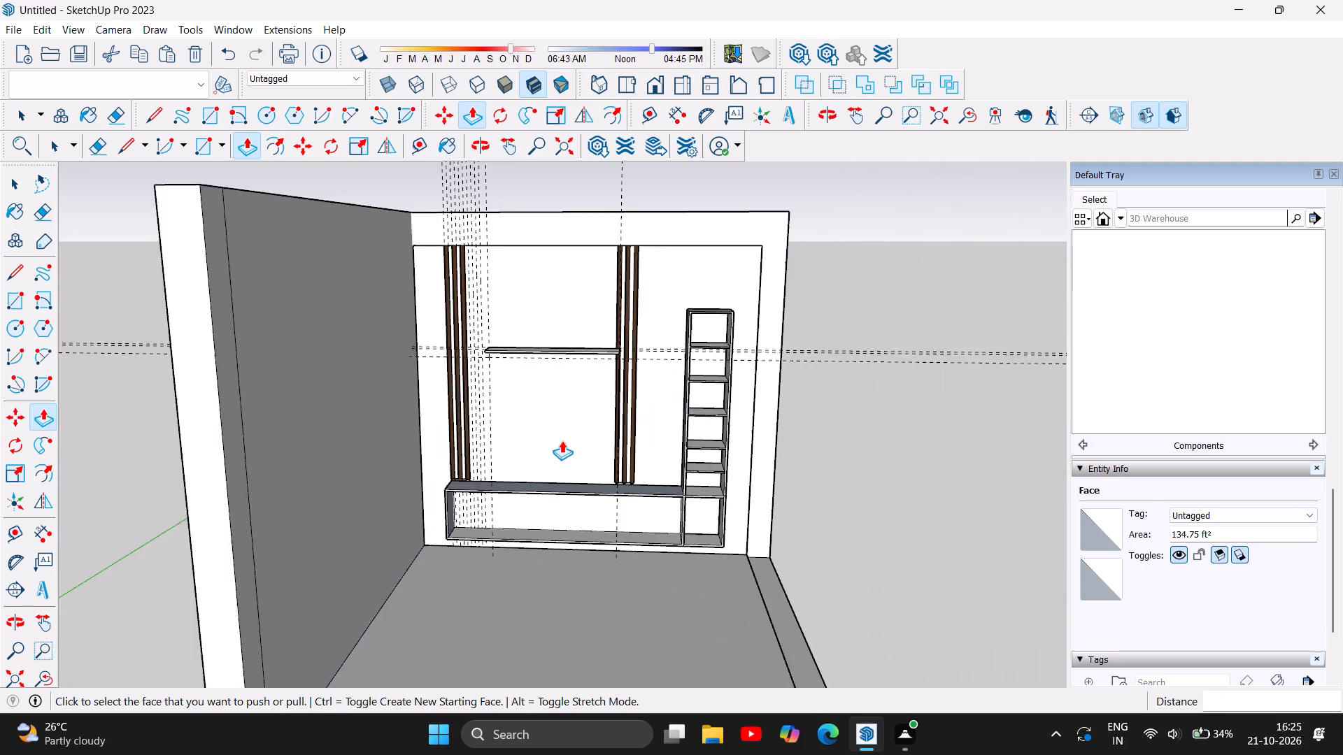
scroll(454, 571, "down", 4)
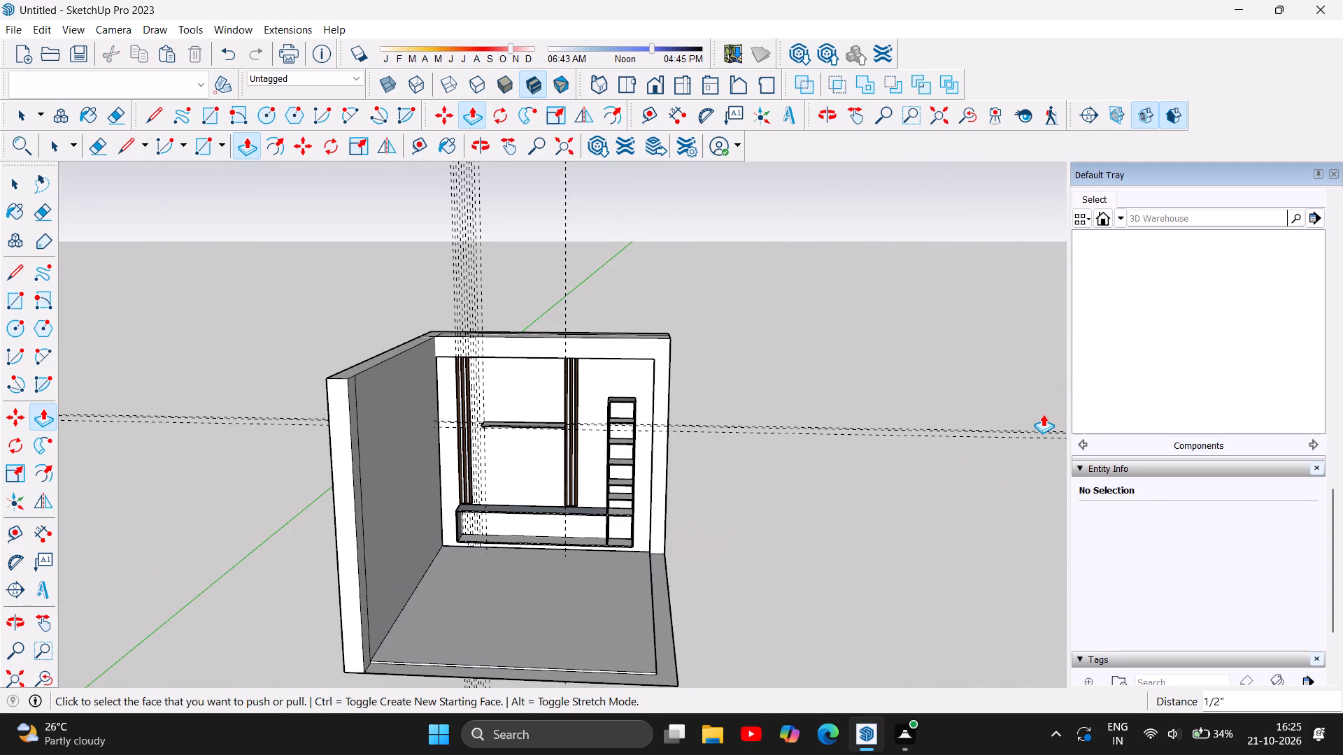
scroll(507, 603, "up", 4)
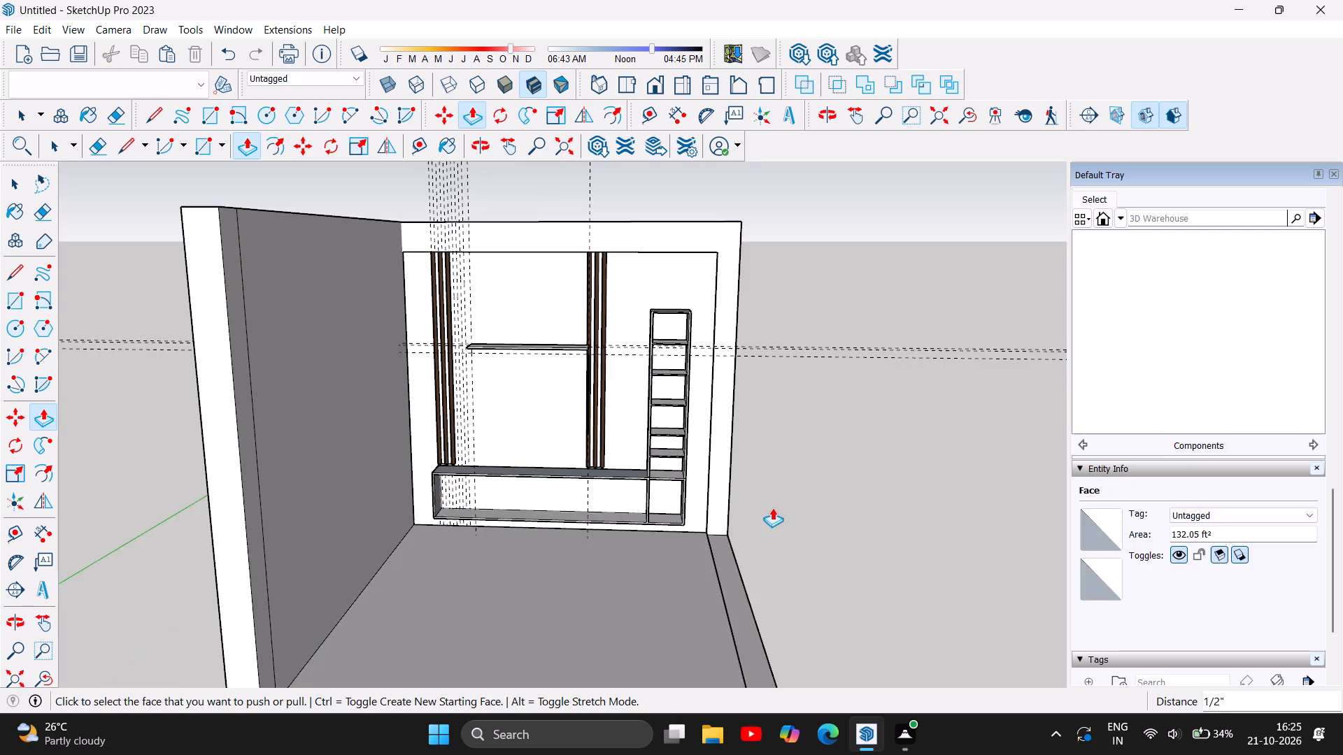
scroll(772, 508, "up", 3)
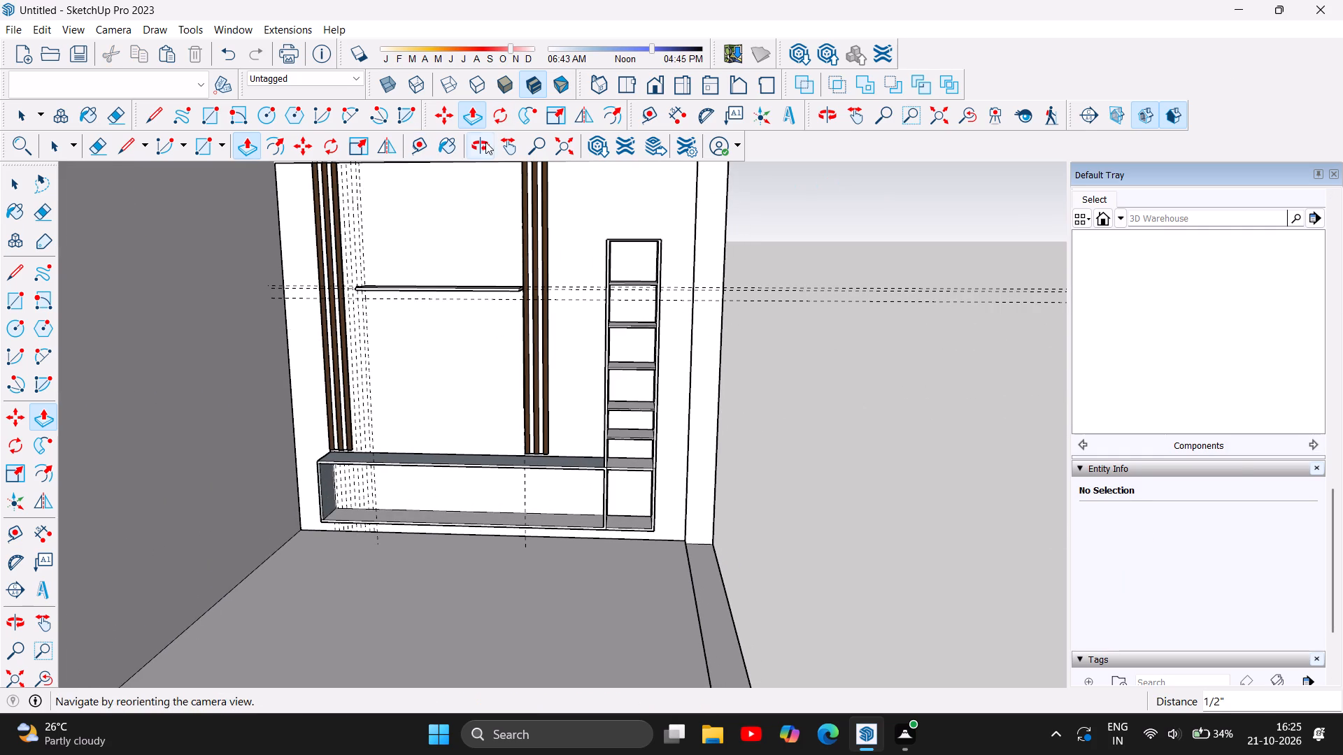
left_click(485, 142)
left_click_drag(713, 341, 895, 503)
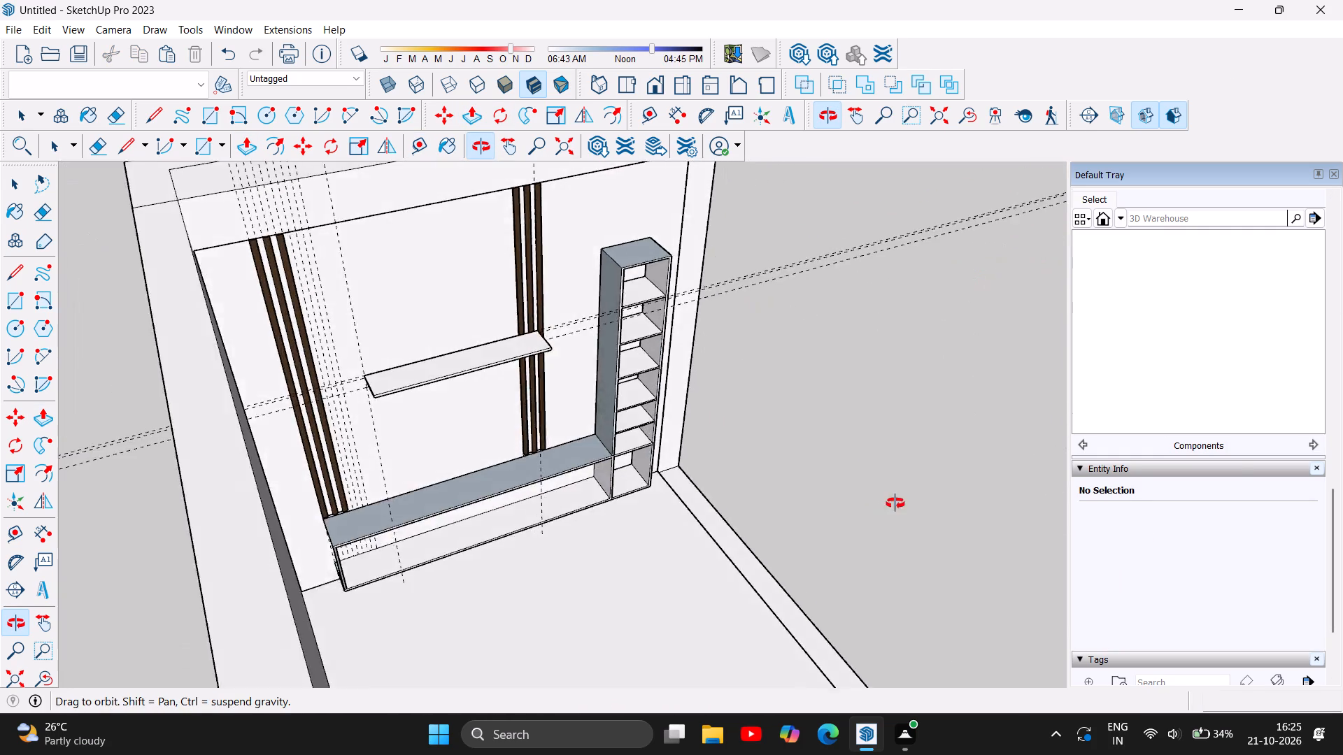
left_click_drag(895, 503, 802, 424)
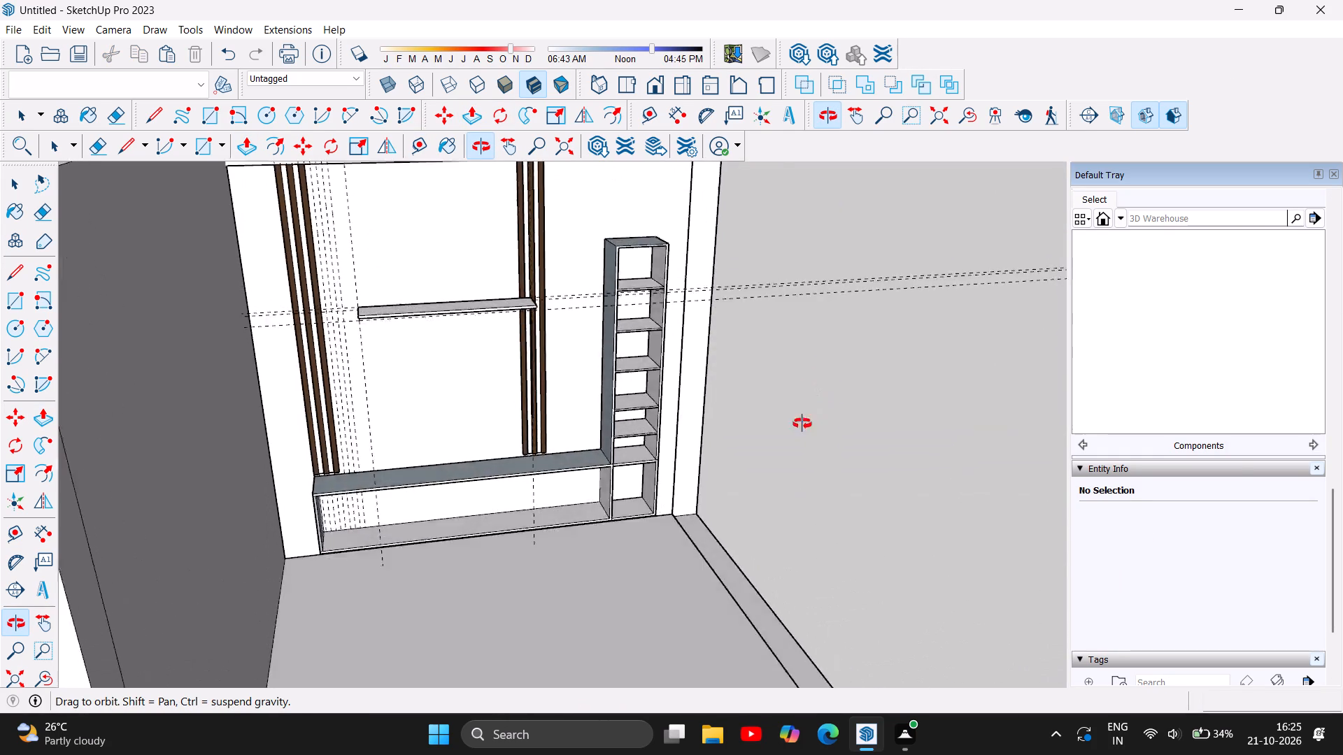
left_click_drag(802, 424, 781, 347)
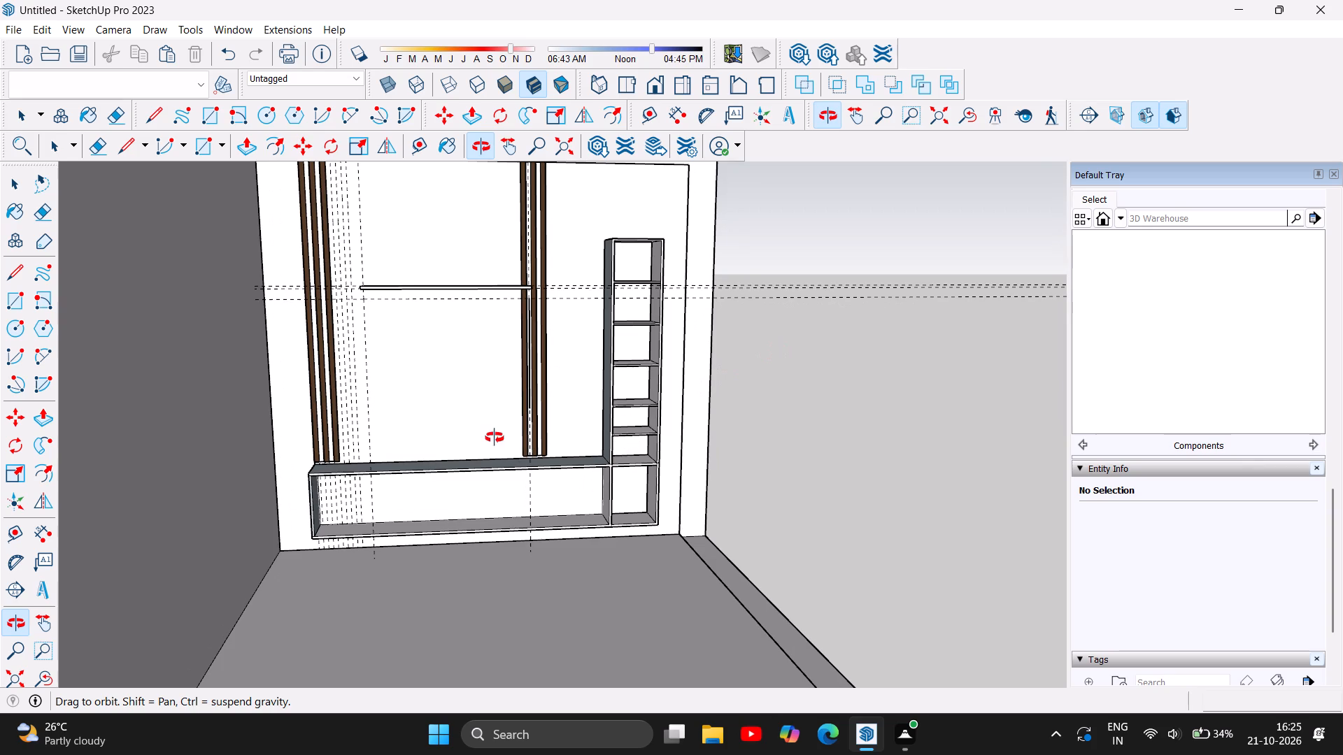
scroll(543, 444, "down", 5)
scroll(590, 324, "up", 2)
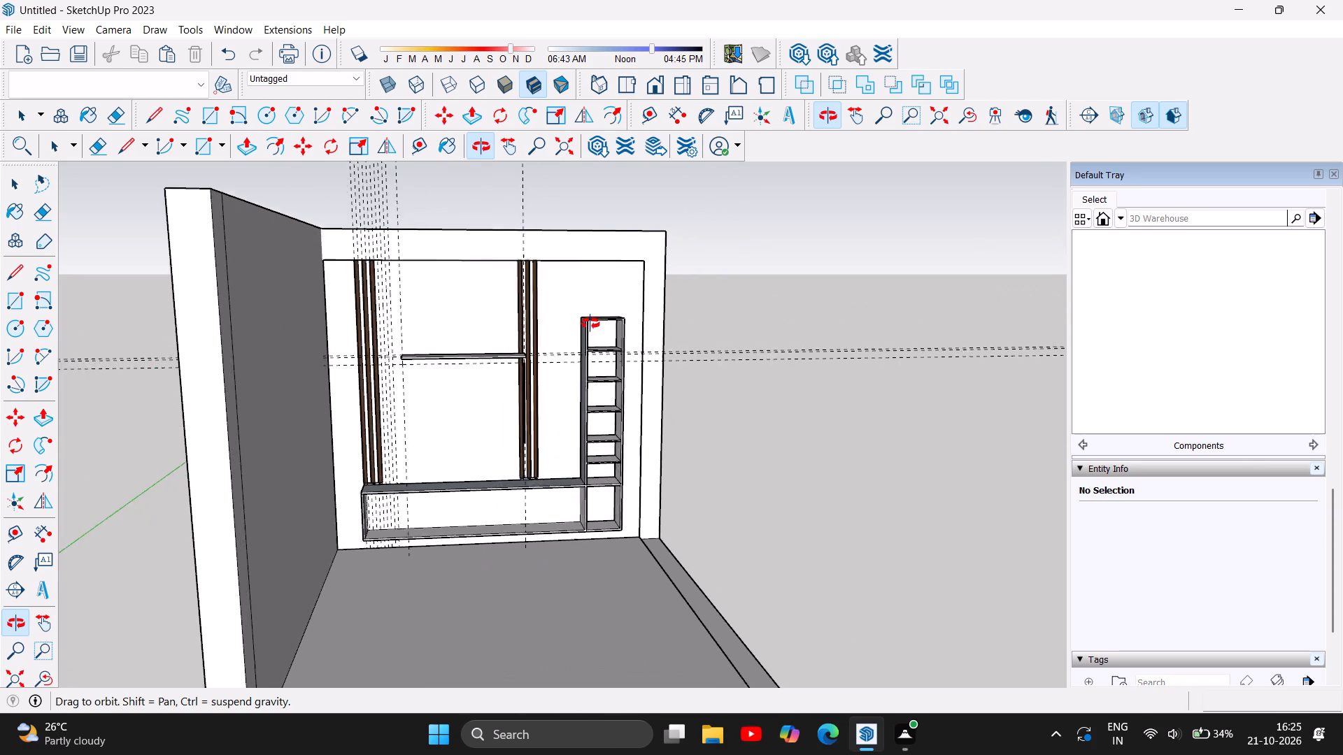
scroll(590, 324, "up", 2)
scroll(374, 469, "up", 3)
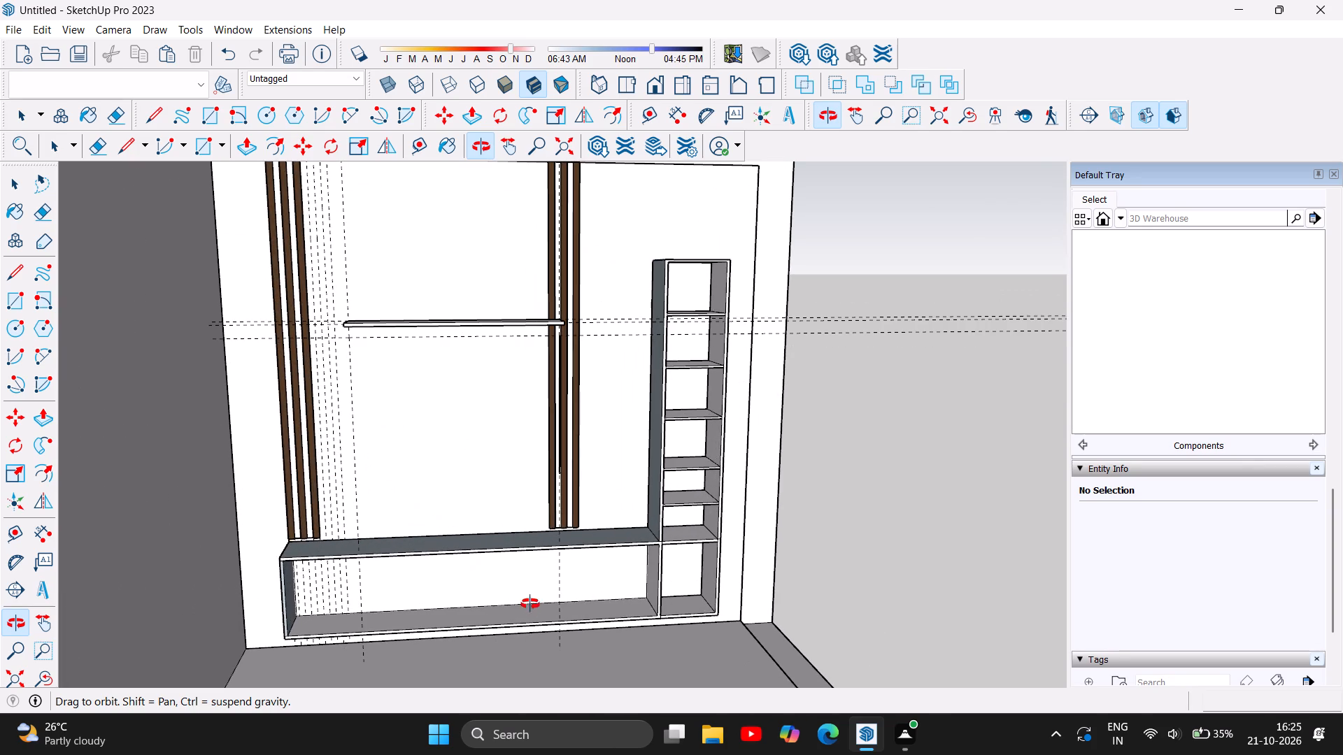
scroll(504, 471, "up", 1)
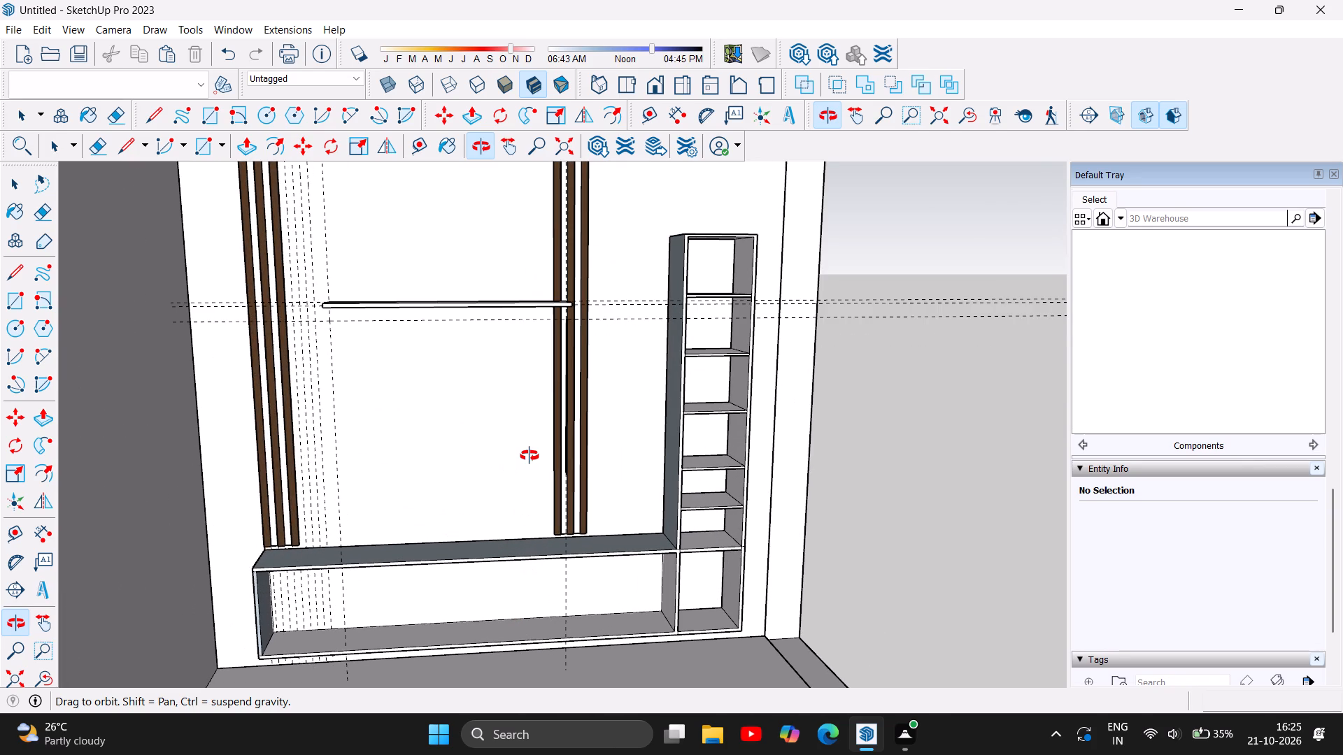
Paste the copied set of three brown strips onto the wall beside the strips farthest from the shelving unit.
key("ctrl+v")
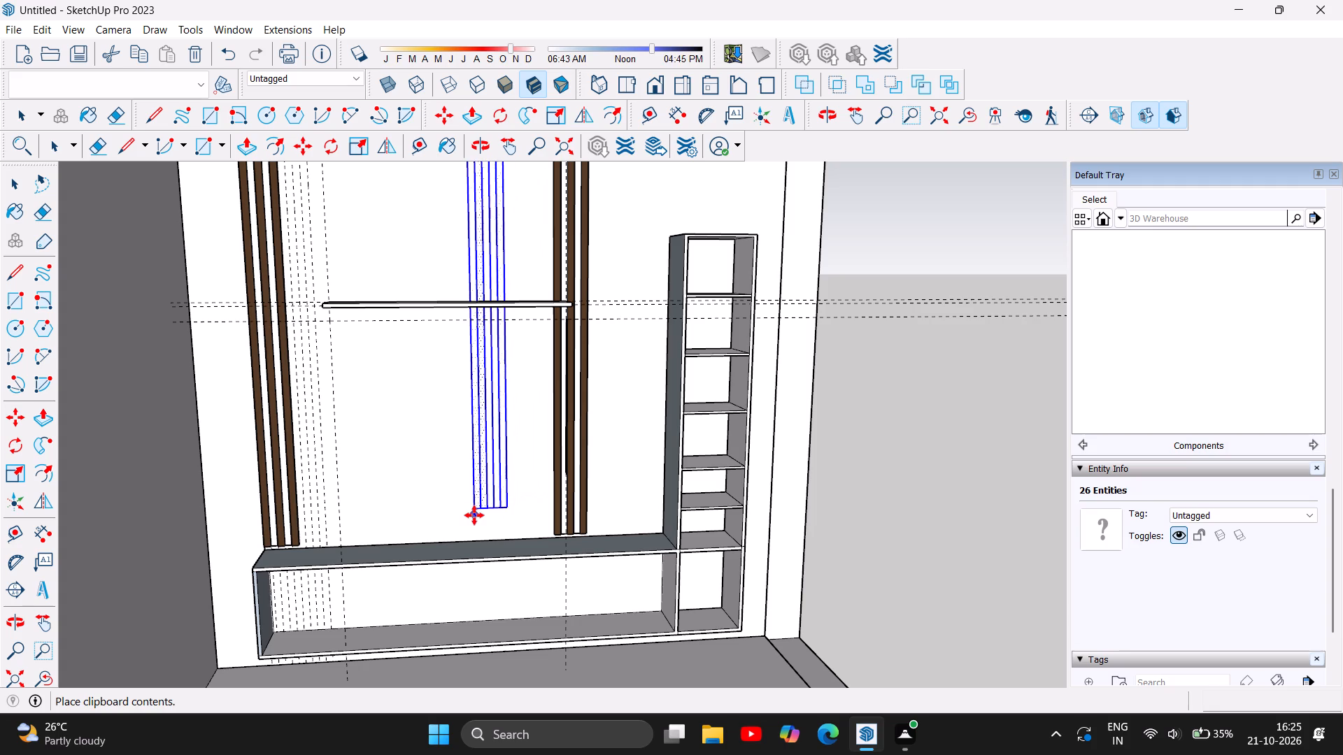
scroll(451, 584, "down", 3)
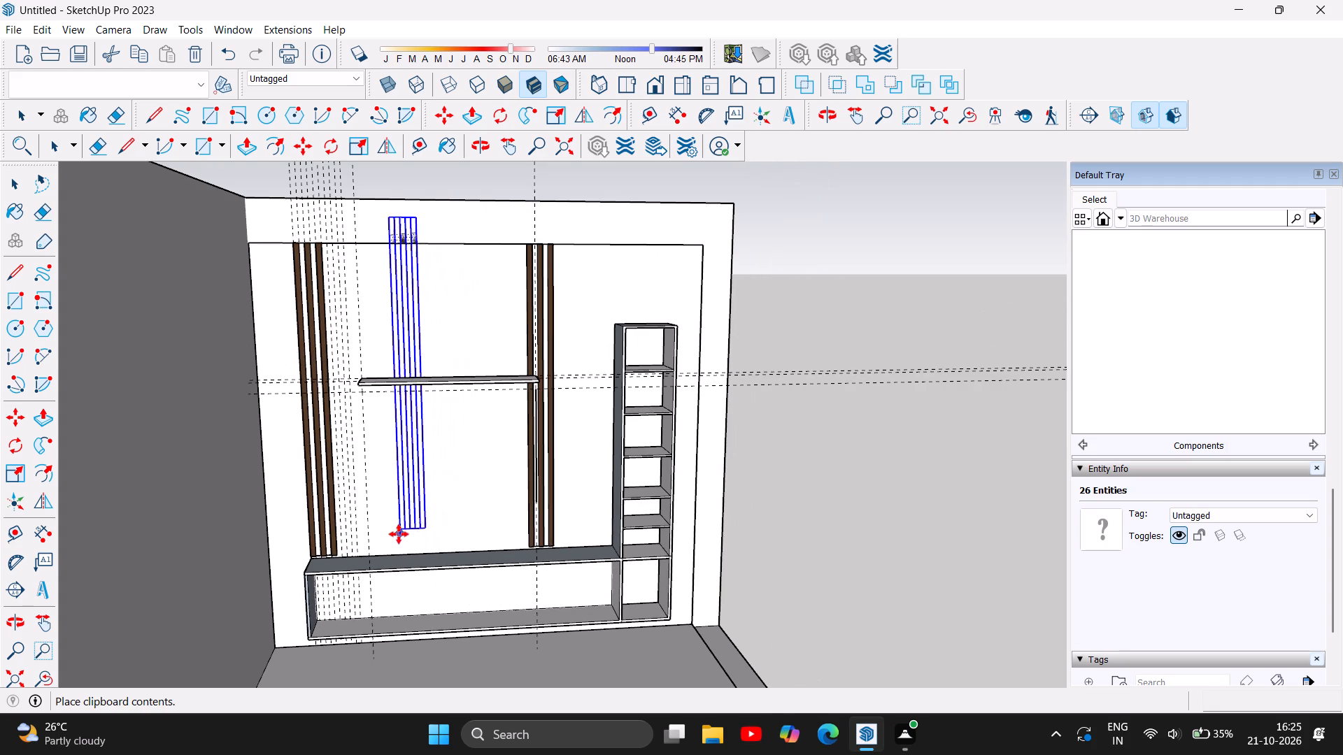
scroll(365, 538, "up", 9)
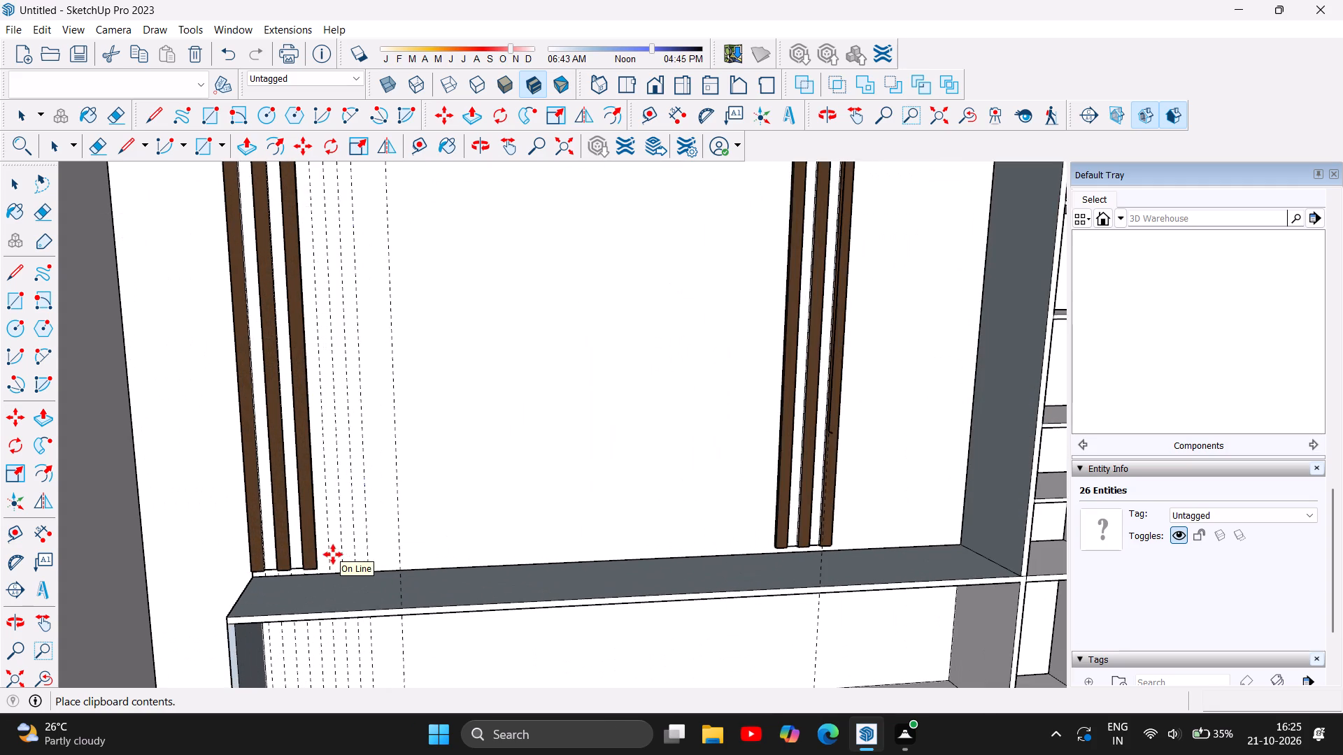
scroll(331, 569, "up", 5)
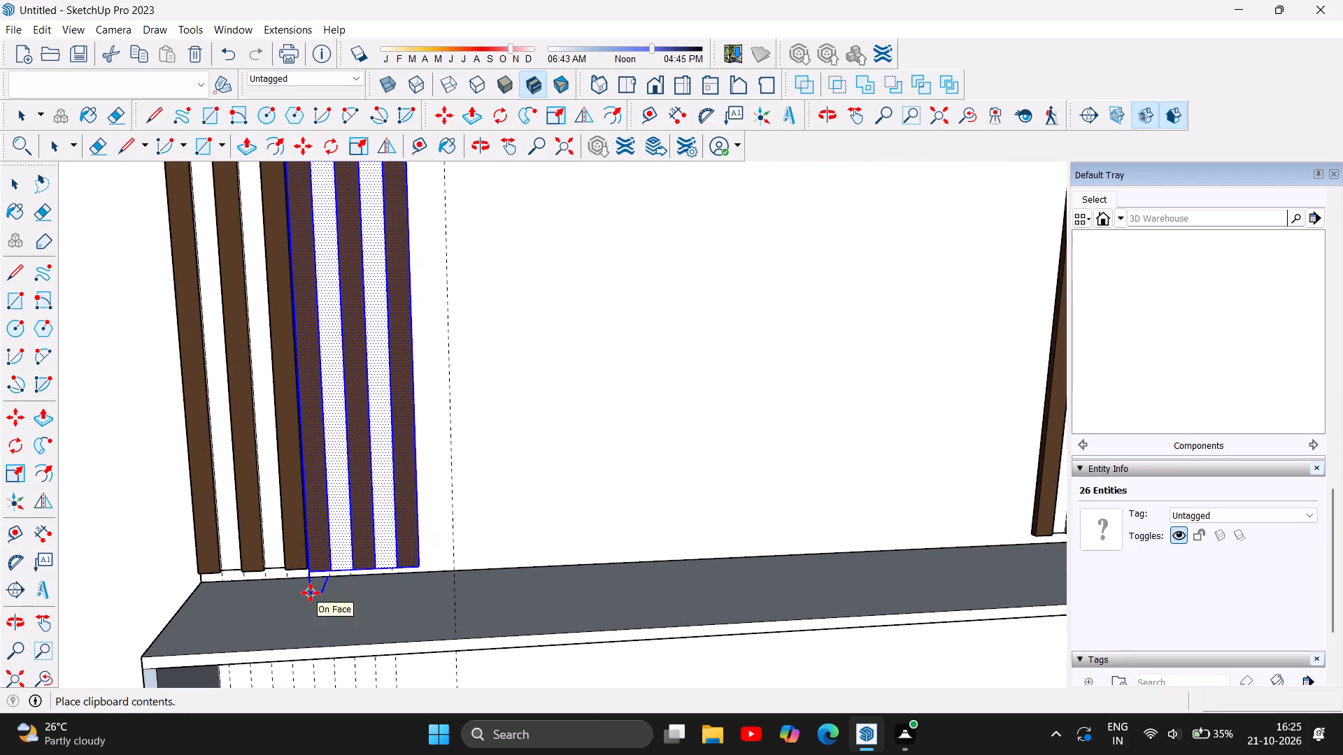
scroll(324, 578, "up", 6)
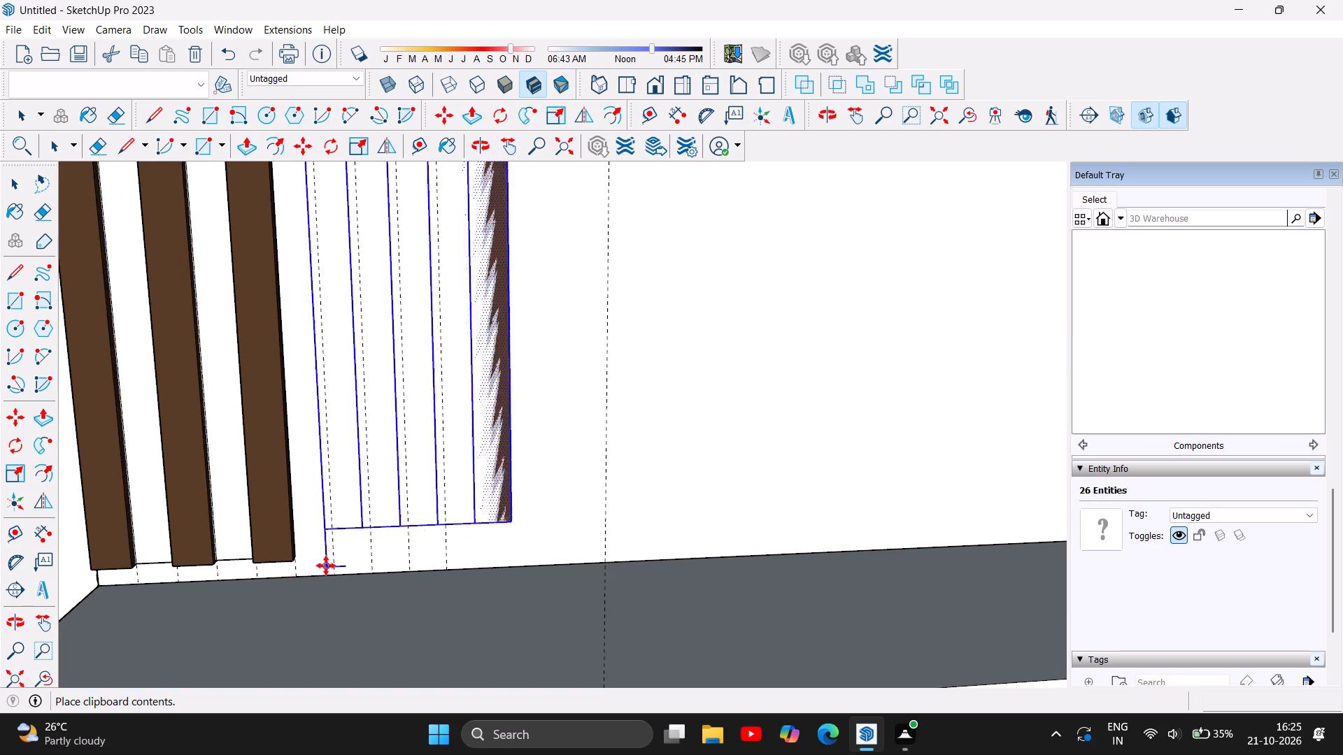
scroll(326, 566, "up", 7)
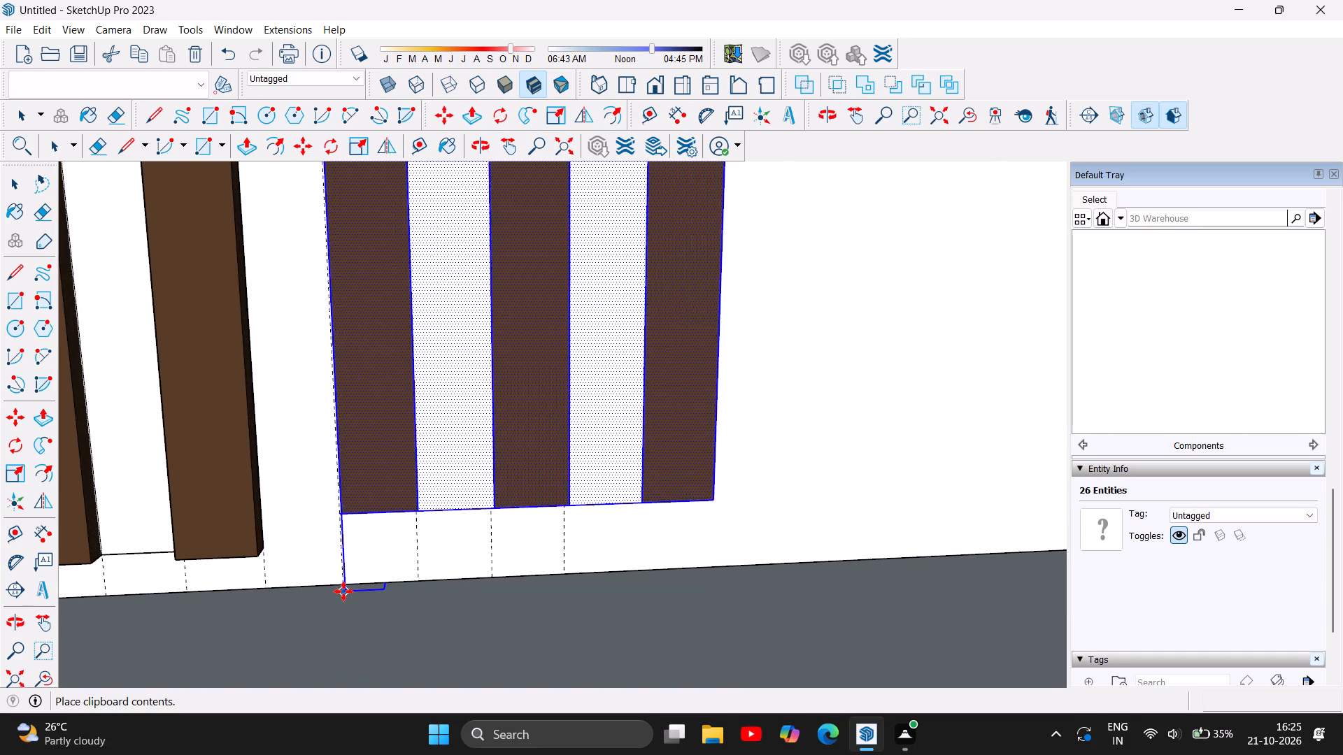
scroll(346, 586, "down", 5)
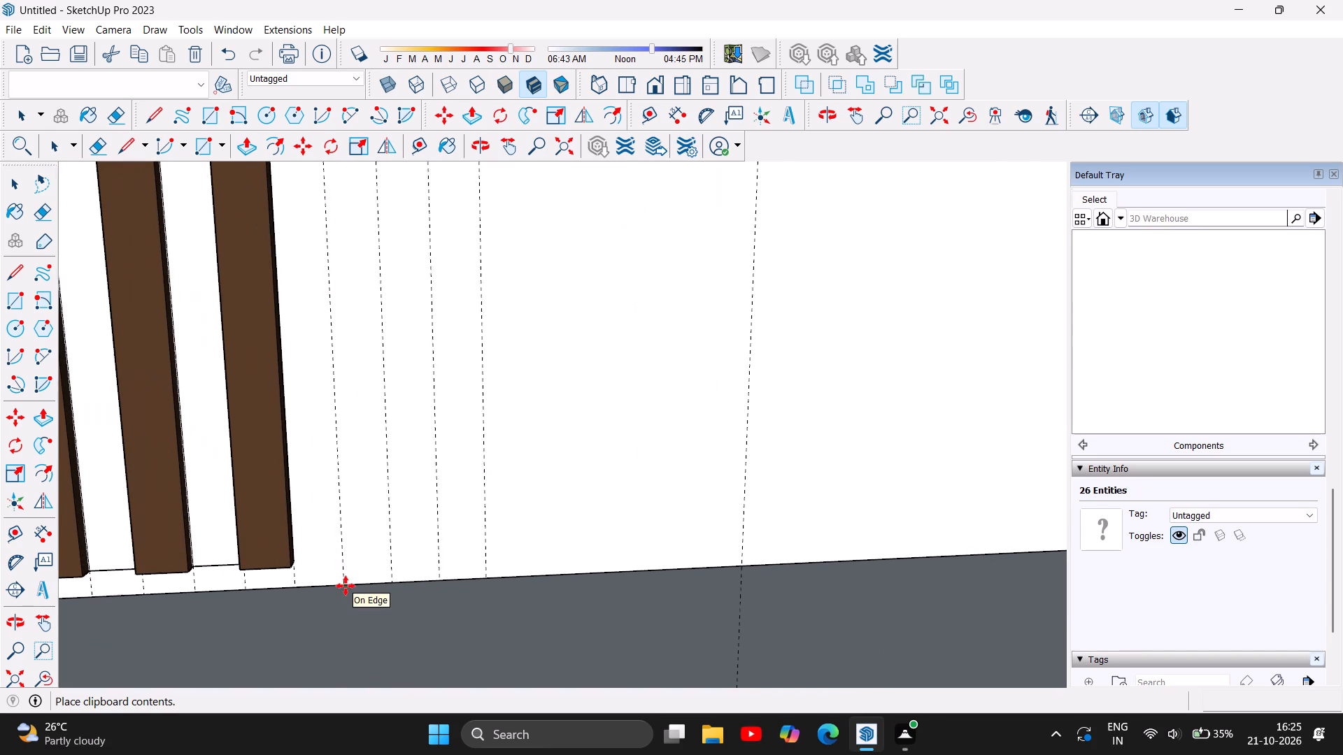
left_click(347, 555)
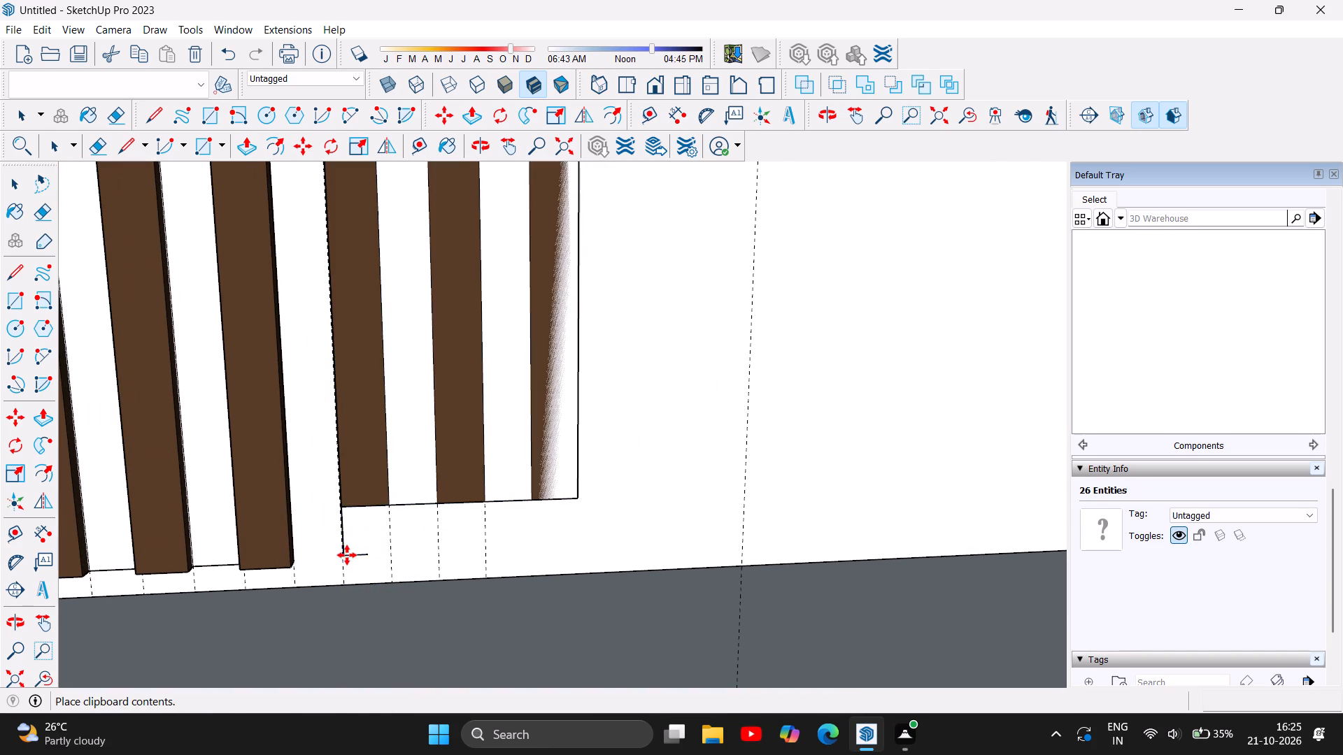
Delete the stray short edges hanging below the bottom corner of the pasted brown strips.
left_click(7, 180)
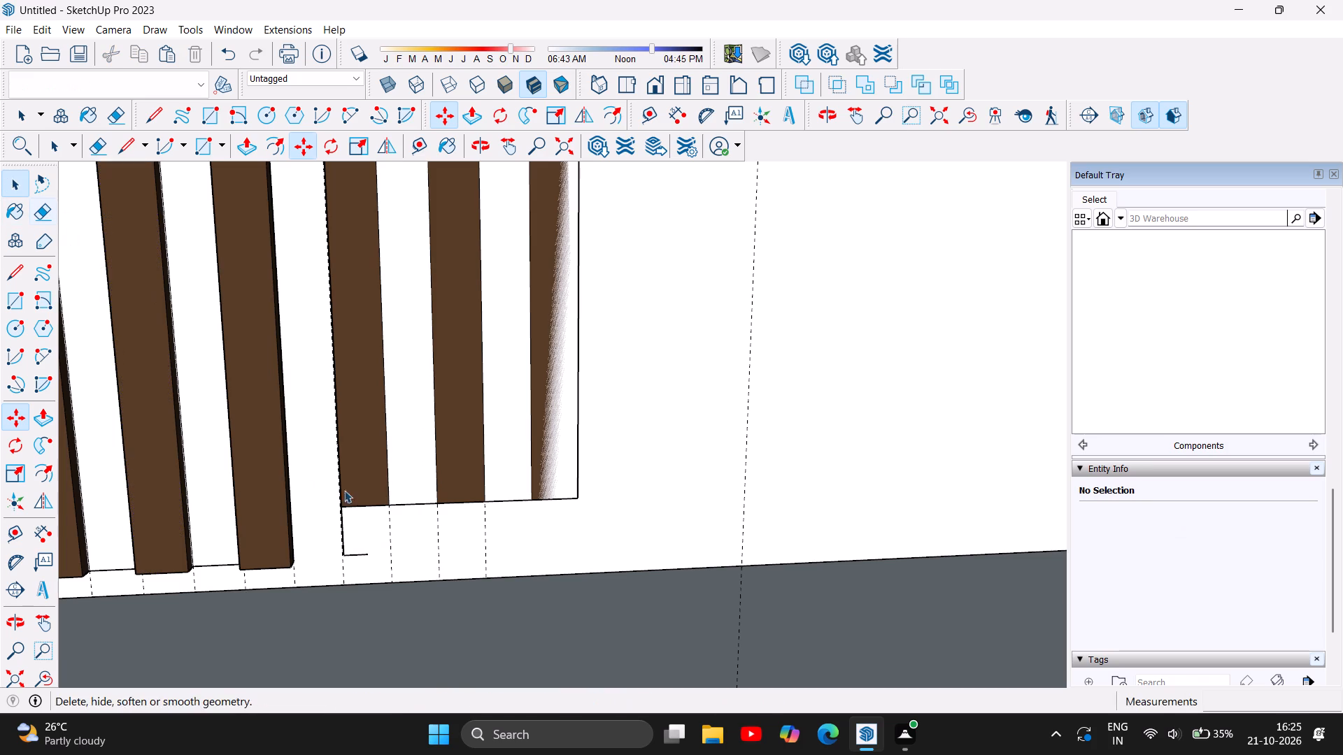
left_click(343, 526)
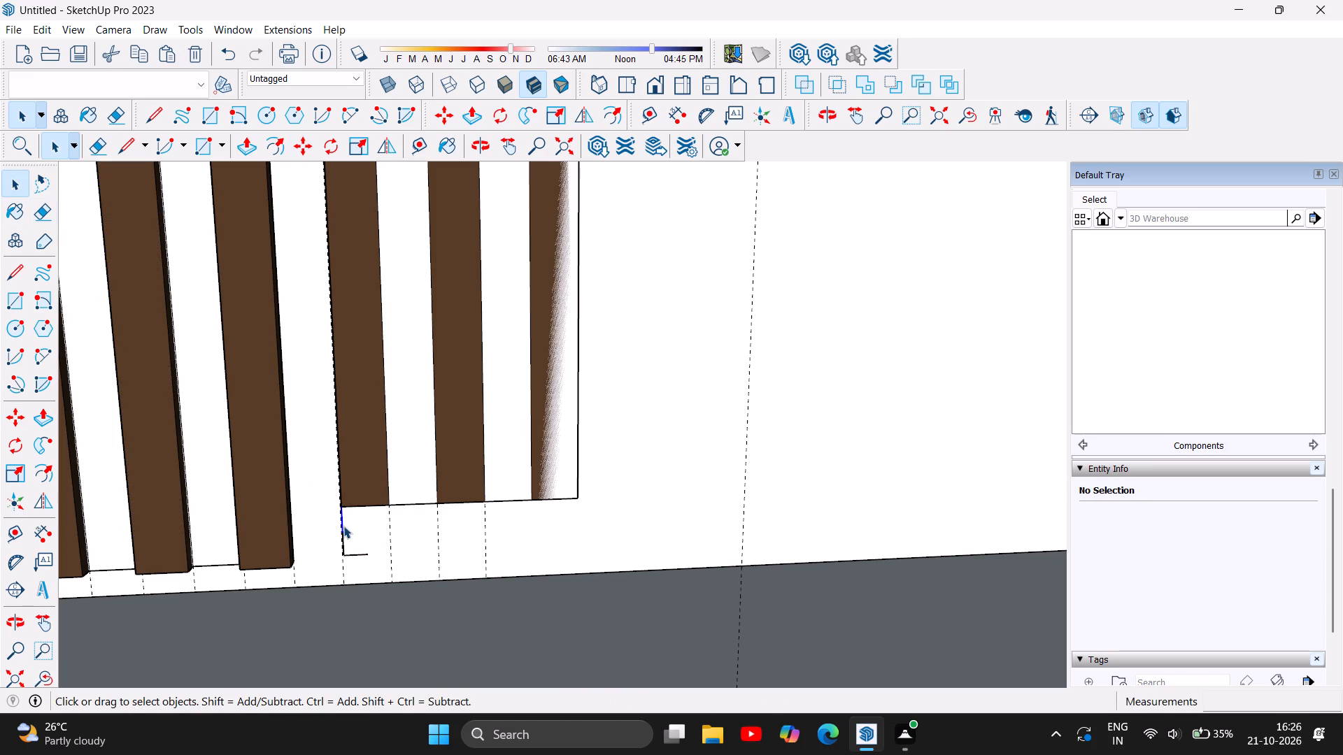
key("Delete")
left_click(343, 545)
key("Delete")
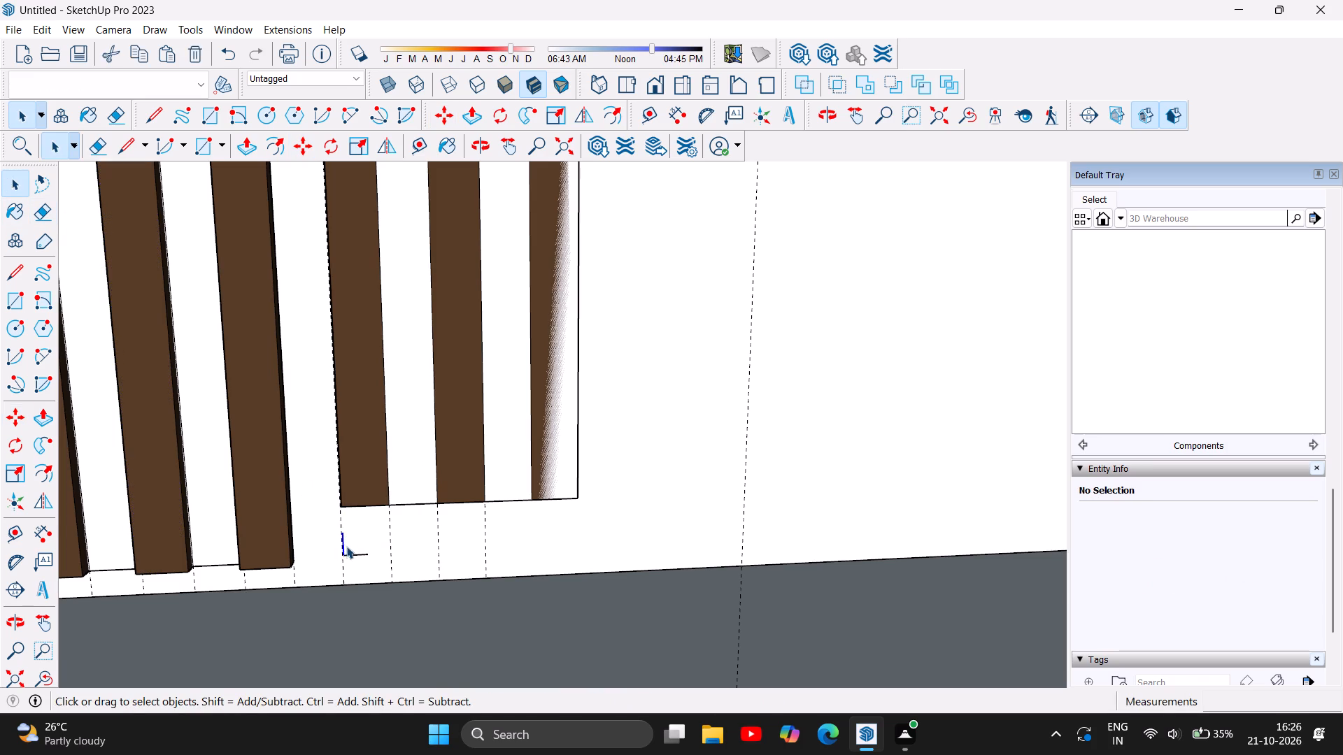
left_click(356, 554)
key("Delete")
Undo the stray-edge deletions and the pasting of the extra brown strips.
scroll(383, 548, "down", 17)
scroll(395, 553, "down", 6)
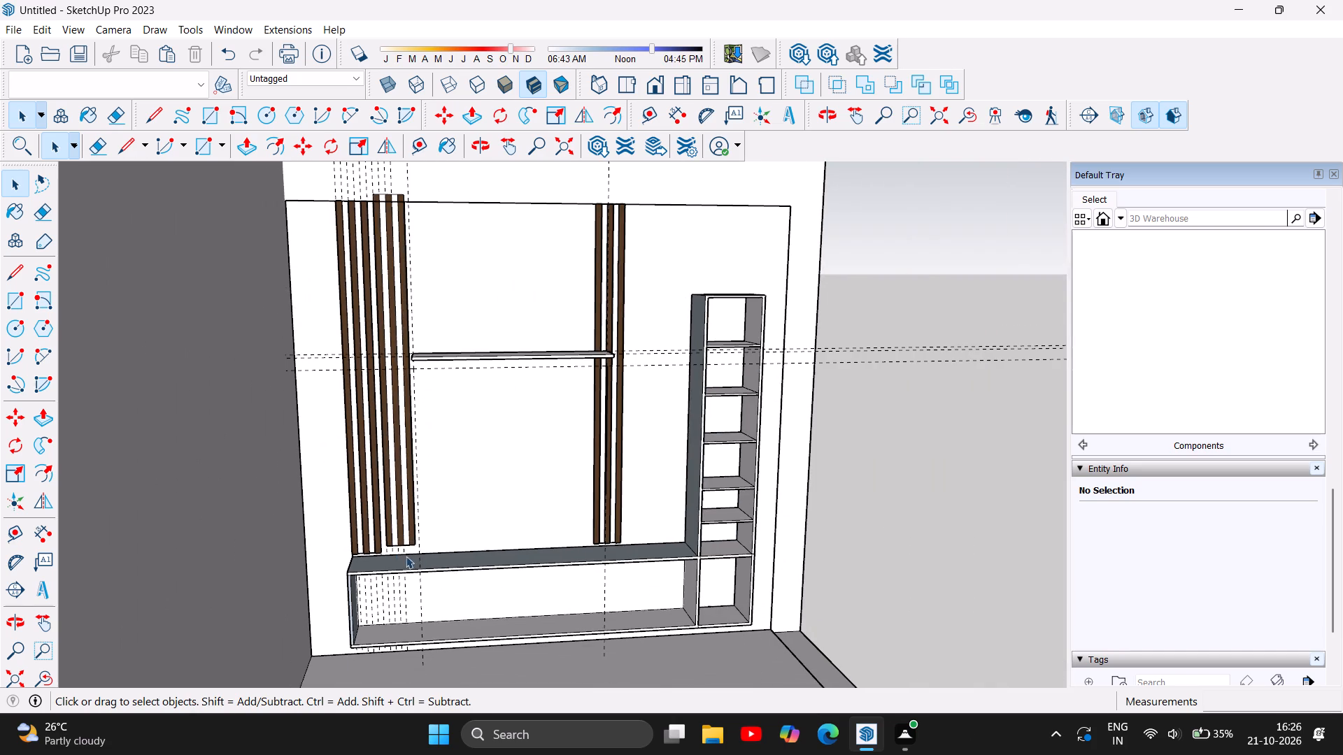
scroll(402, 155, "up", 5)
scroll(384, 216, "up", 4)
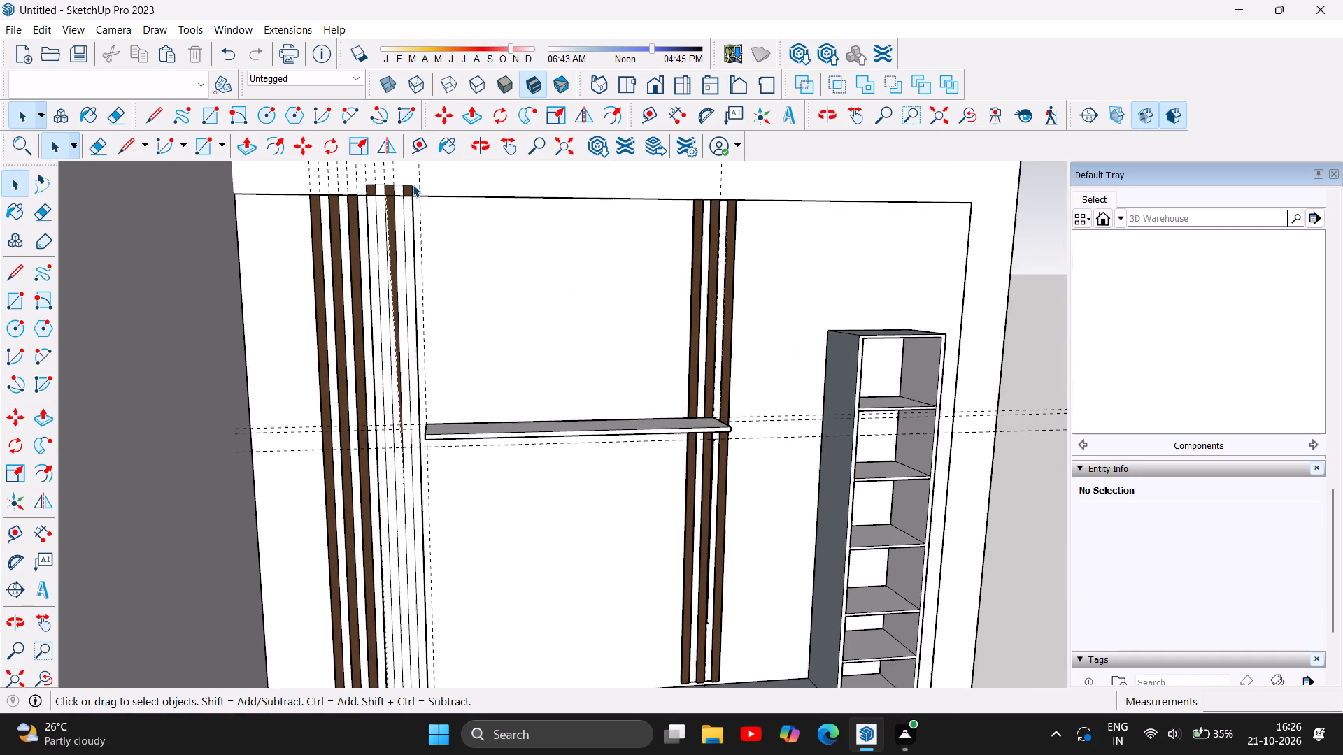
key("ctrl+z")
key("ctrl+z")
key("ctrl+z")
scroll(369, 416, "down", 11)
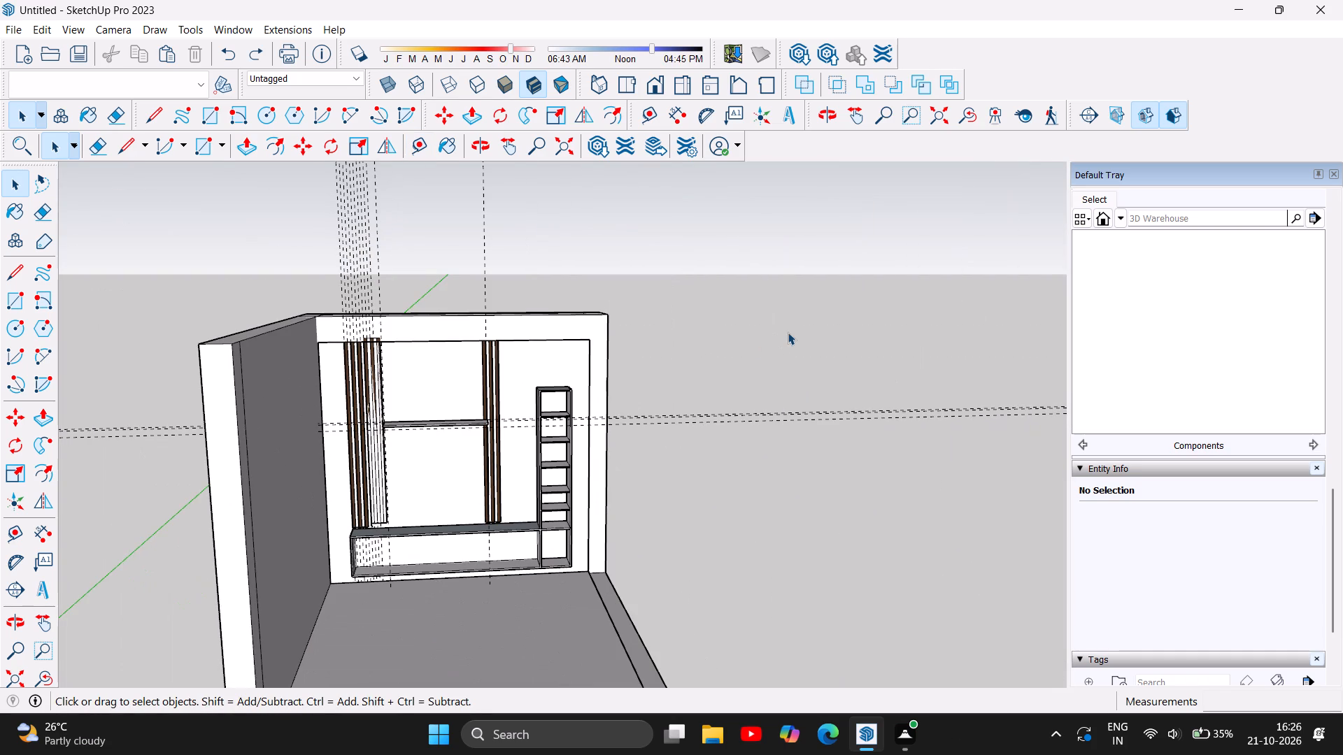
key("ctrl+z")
Delete the long vertical leftover edge running down the brown strip below the floating shelf's end nearest the shelving unit.
scroll(427, 329, "up", 3)
left_click_drag(509, 359, 531, 429)
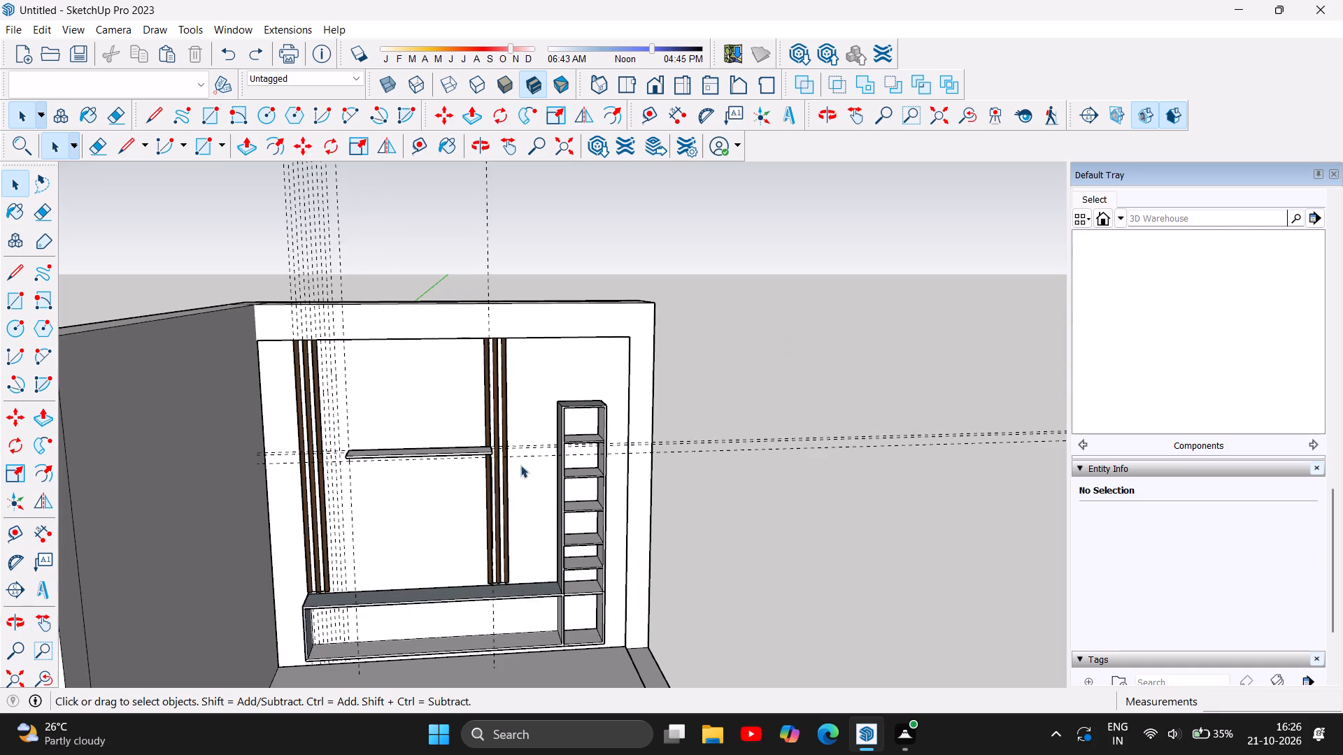
scroll(513, 485, "up", 7)
scroll(504, 413, "up", 5)
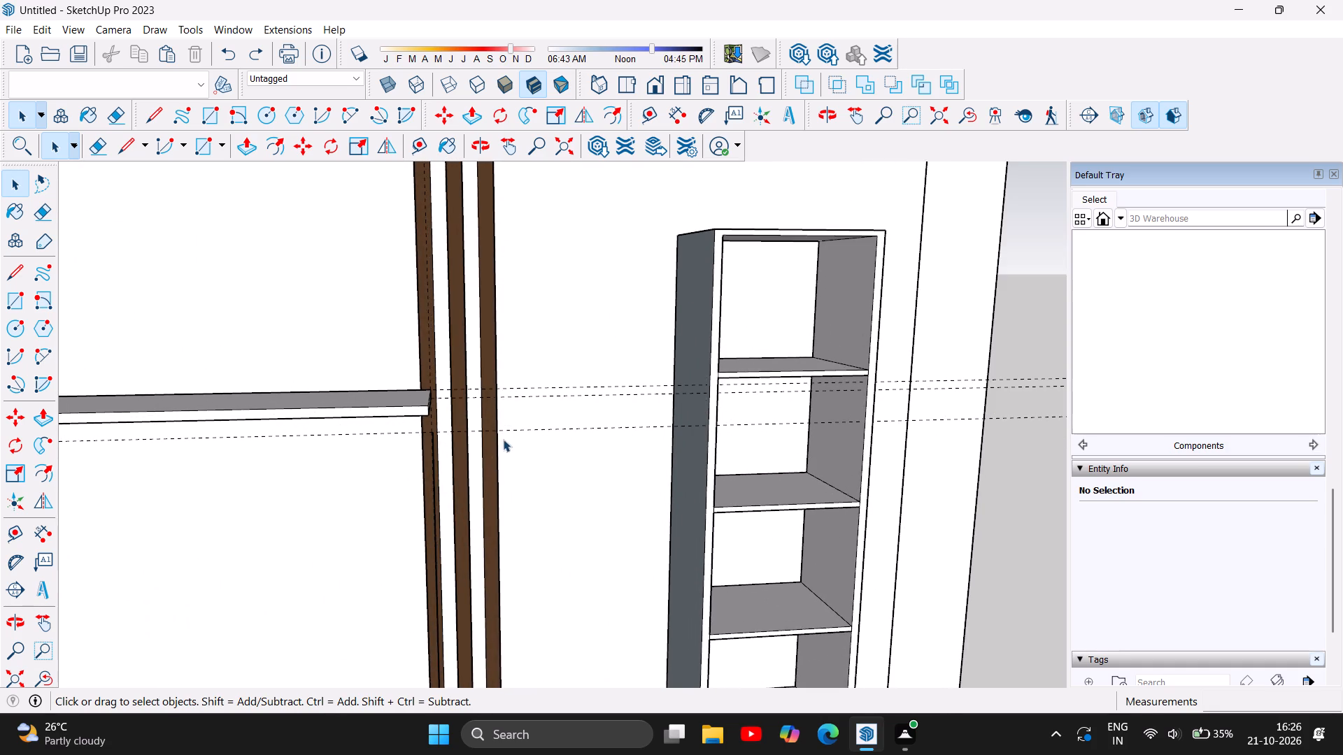
scroll(417, 496, "up", 8)
scroll(455, 409, "up", 5)
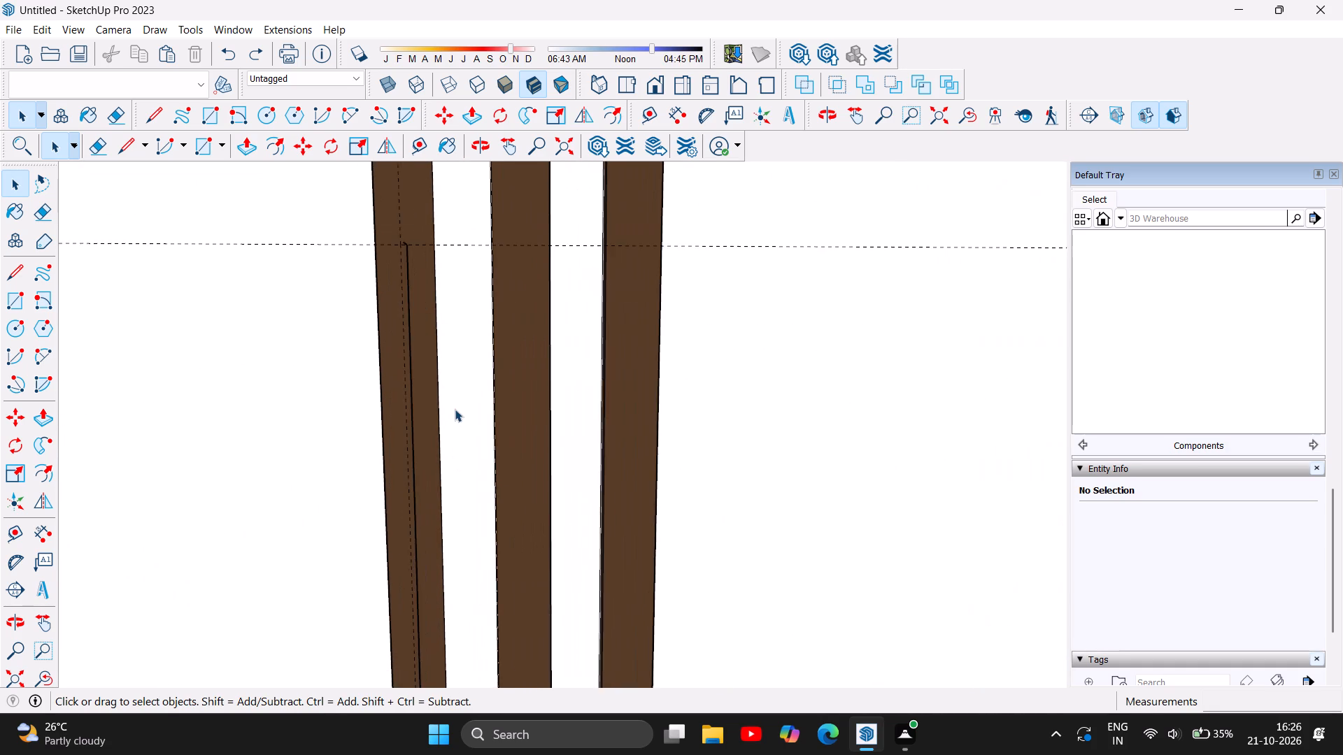
scroll(442, 397, "up", 2)
left_click(395, 364)
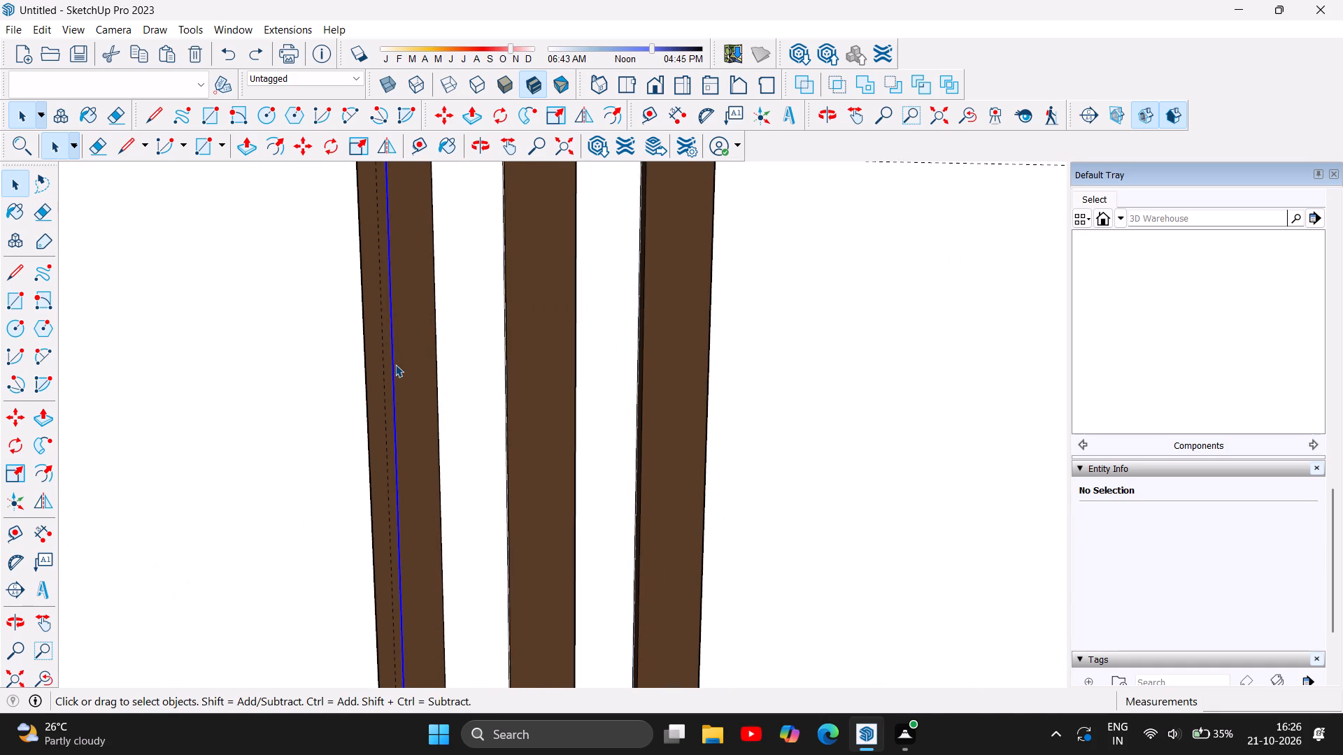
key("Delete")
Delete the short slanted leftover edge on the same brown strip, just below the floating shelf.
scroll(419, 482, "down", 4)
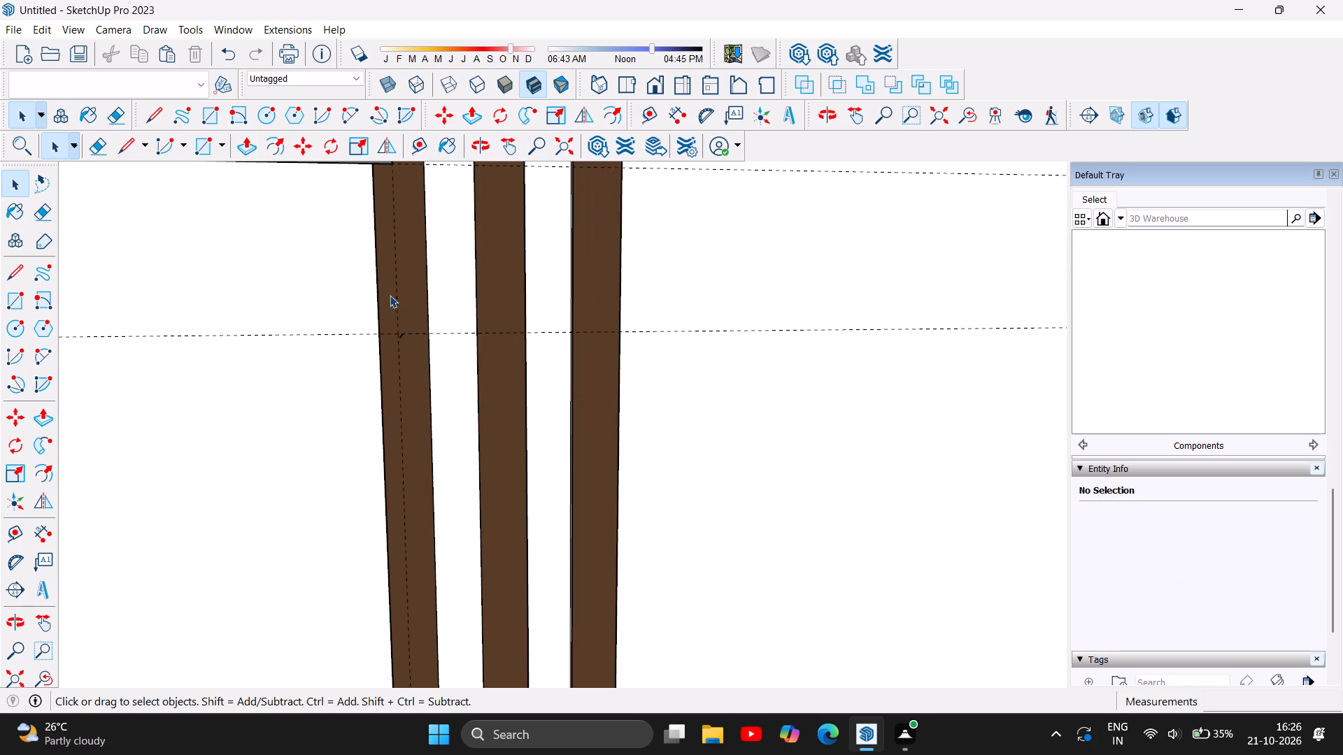
scroll(397, 321, "up", 9)
scroll(420, 404, "down", 3)
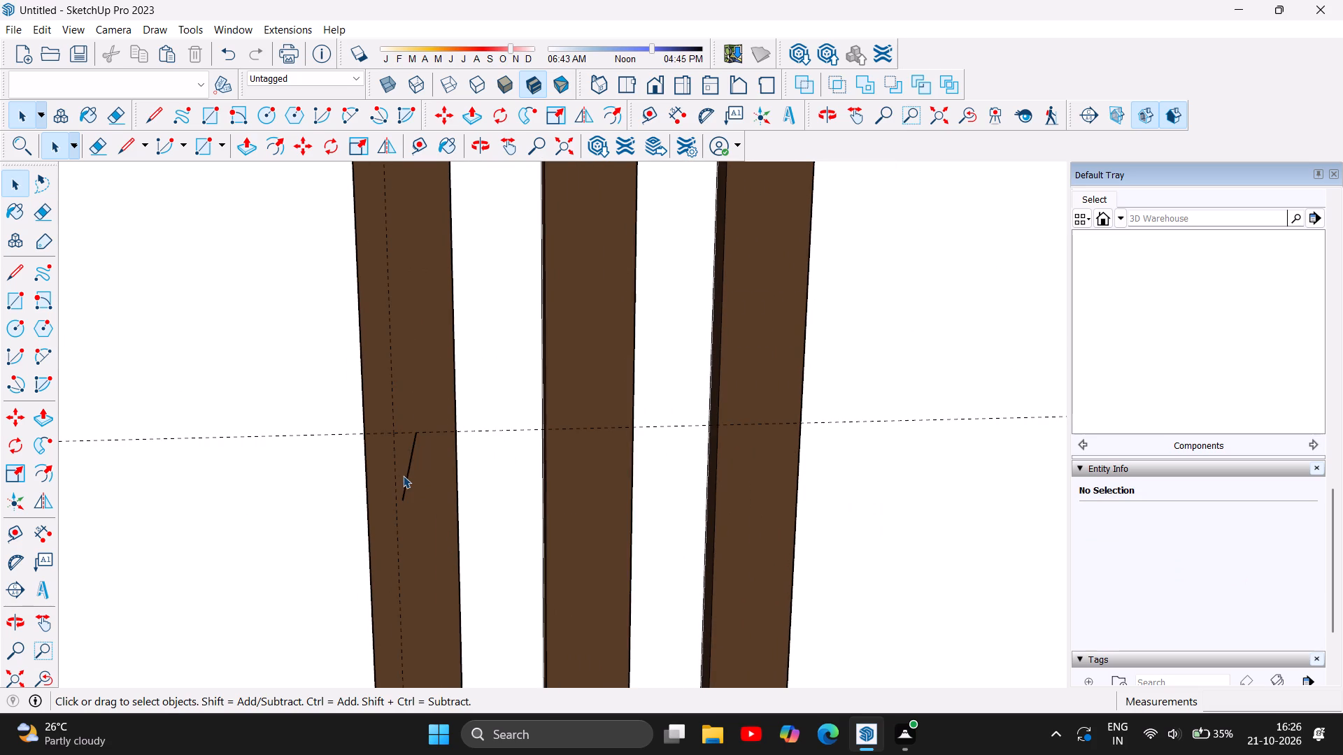
left_click(412, 471)
left_click(406, 470)
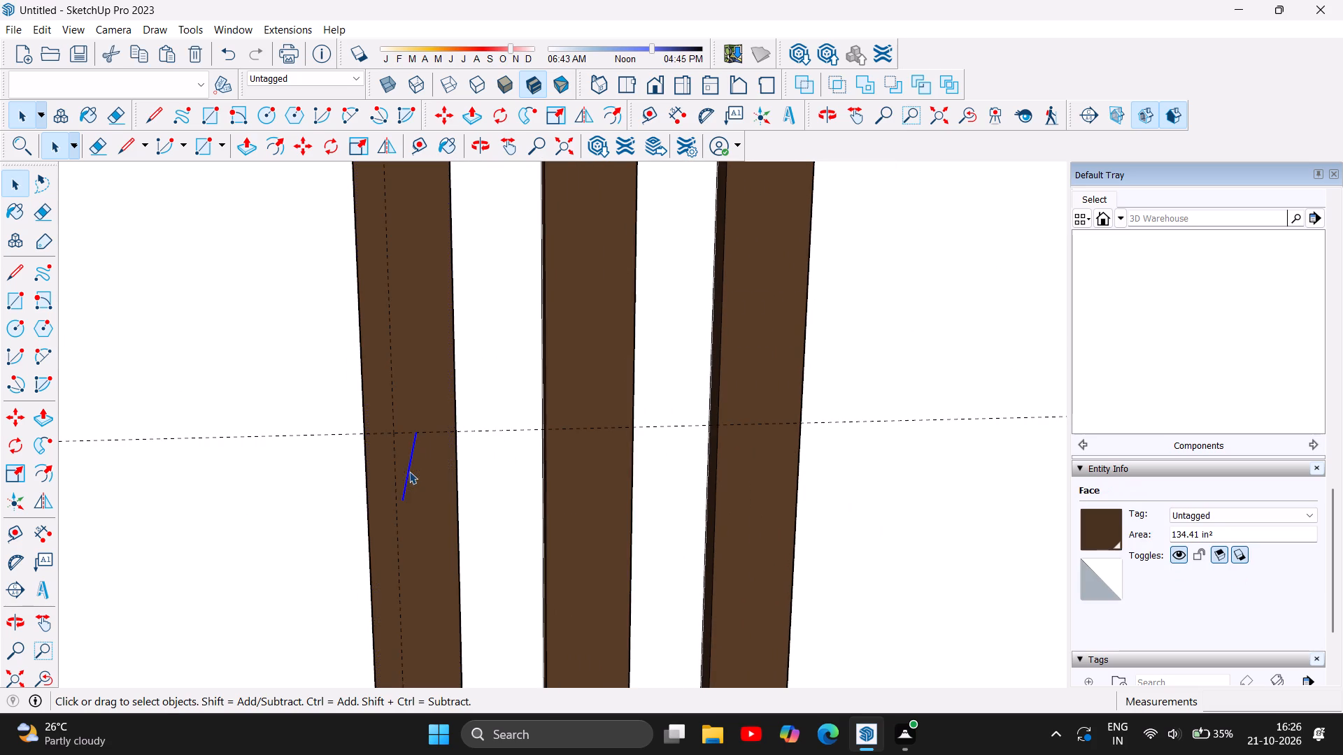
key("Delete")
Check the brown strips nearest the shelving unit for remaining stray edges, down to their bottom ends.
scroll(504, 317, "down", 16)
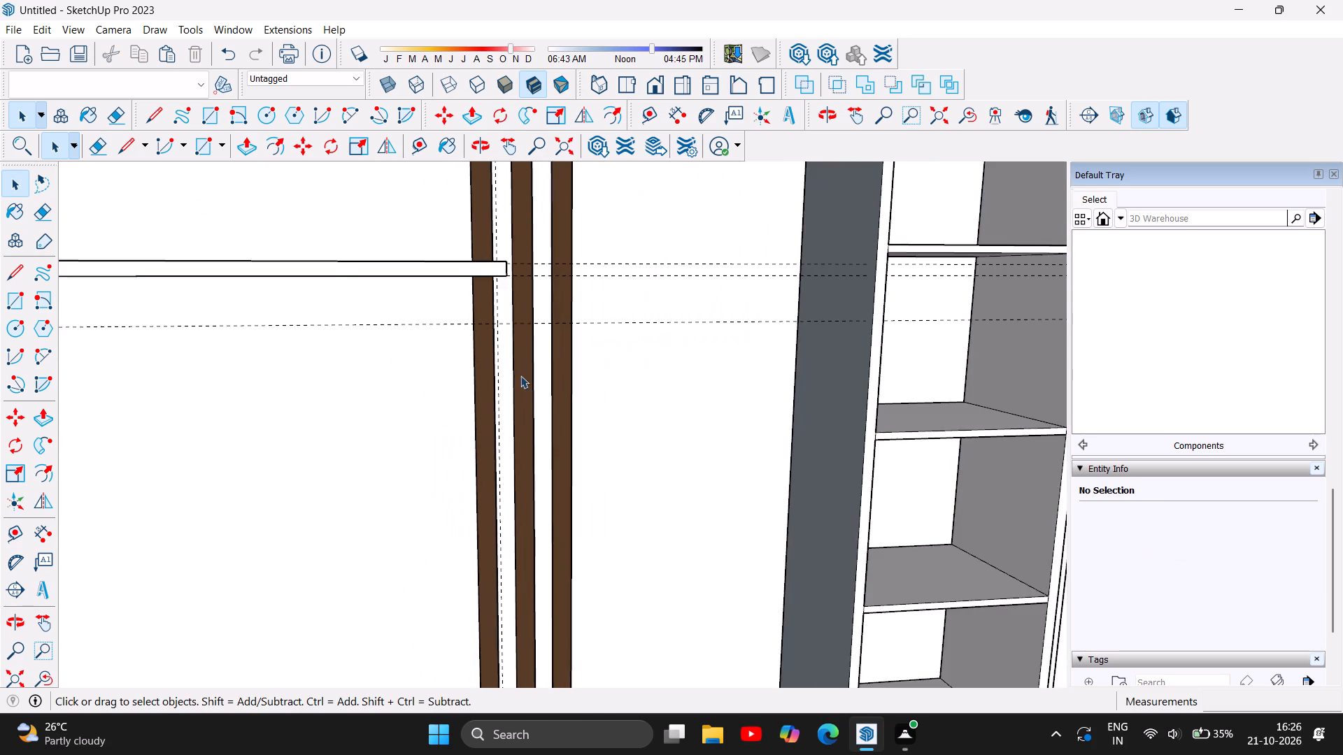
scroll(508, 343, "down", 6)
scroll(501, 447, "down", 4)
scroll(482, 642, "up", 9)
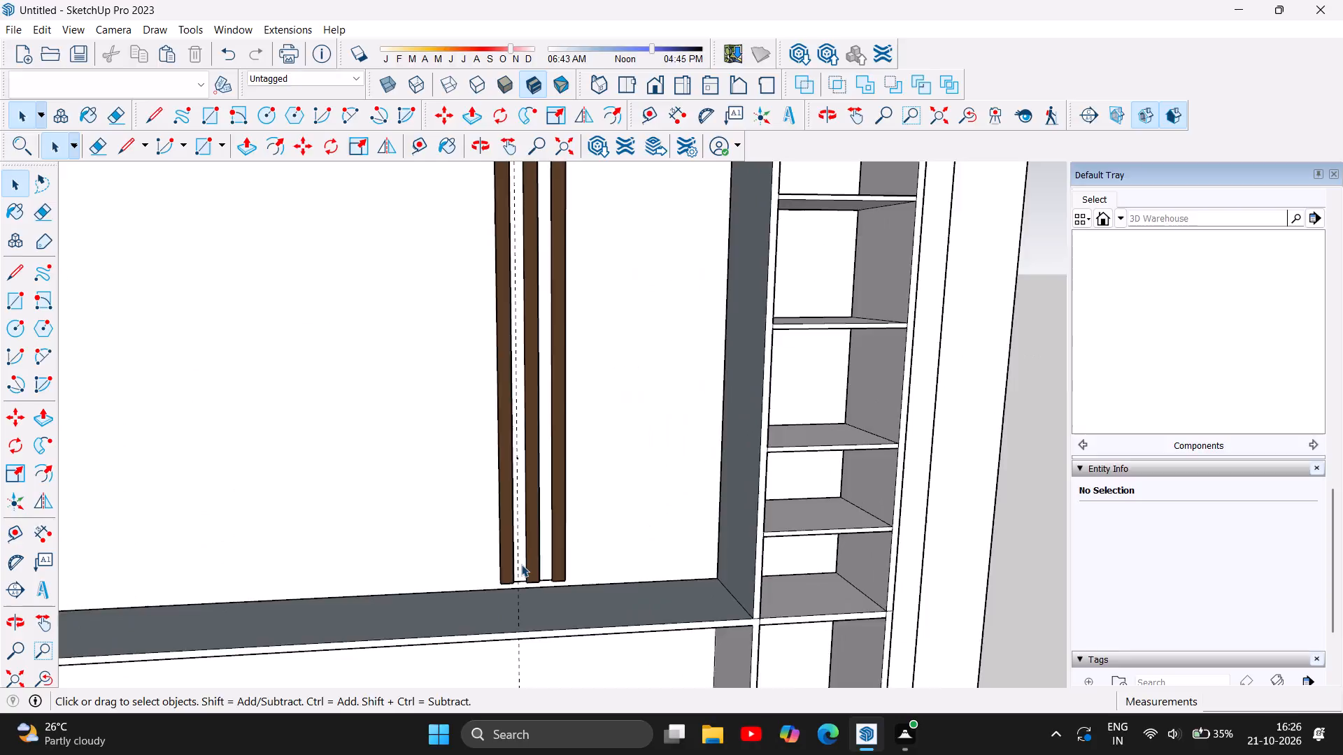
scroll(521, 564, "up", 16)
scroll(474, 563, "down", 5)
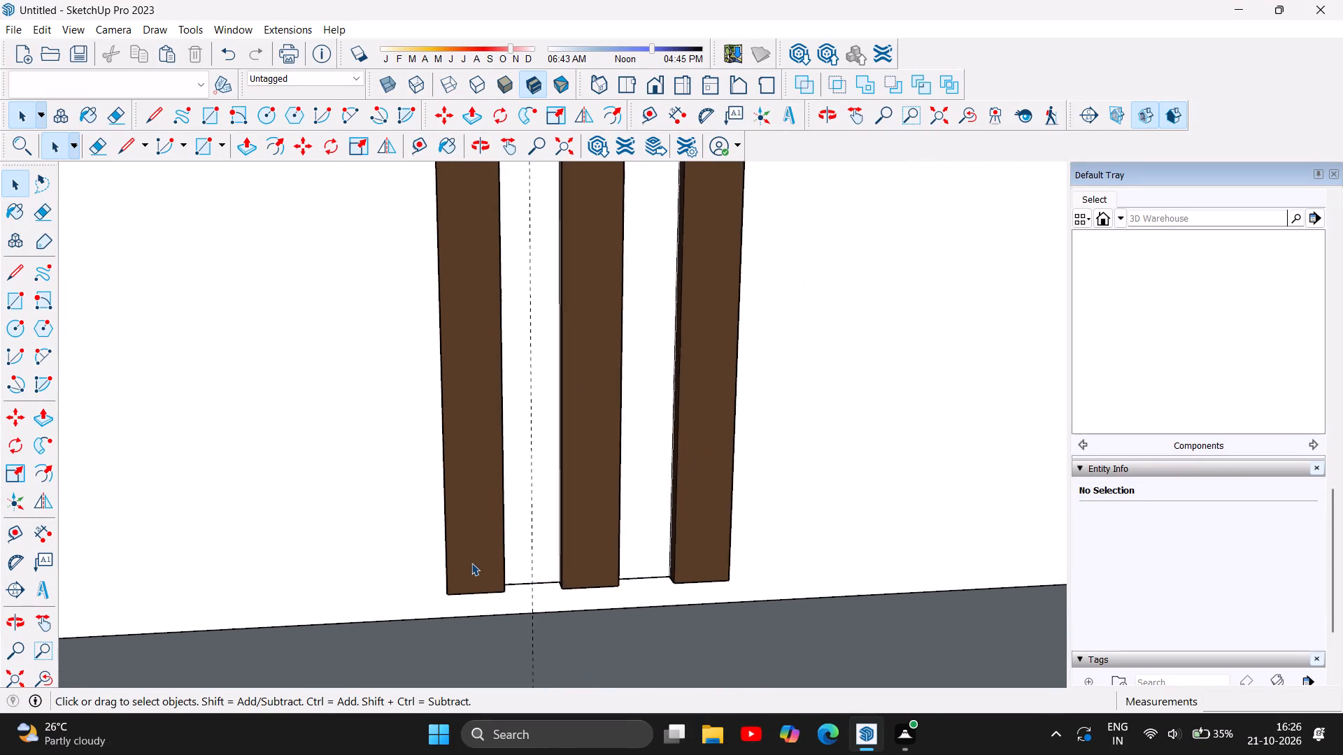
scroll(471, 563, "down", 20)
scroll(471, 563, "down", 7)
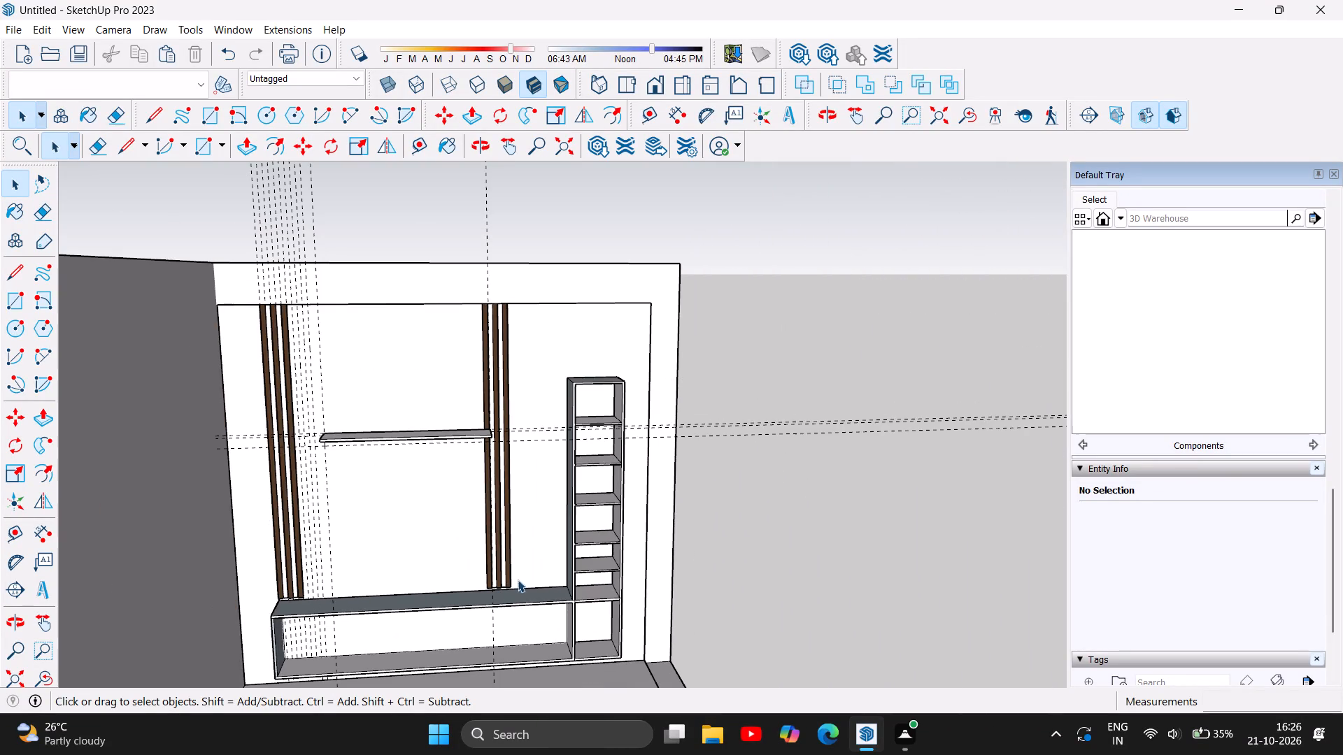
Lasso-select the three brown strips nearest the tall shelving unit.
scroll(541, 579, "down", 4)
scroll(287, 560, "up", 4)
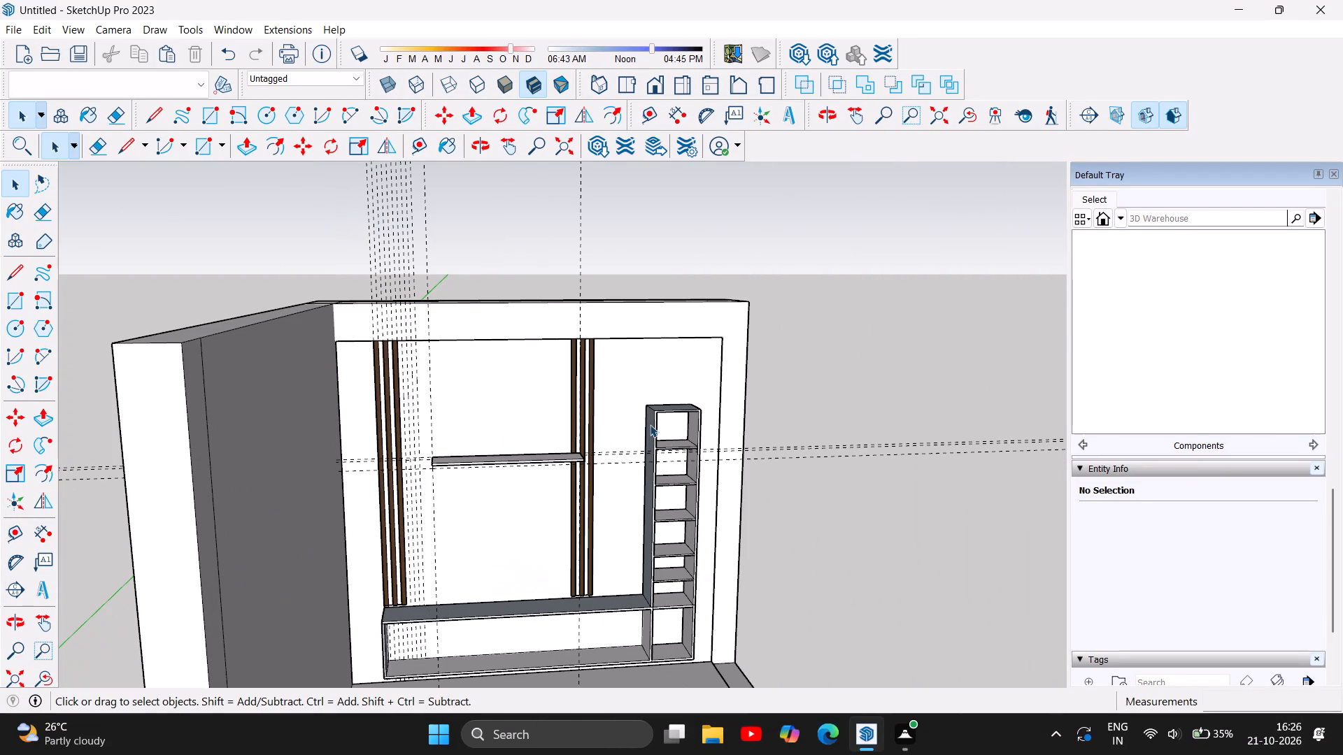
left_click(45, 189)
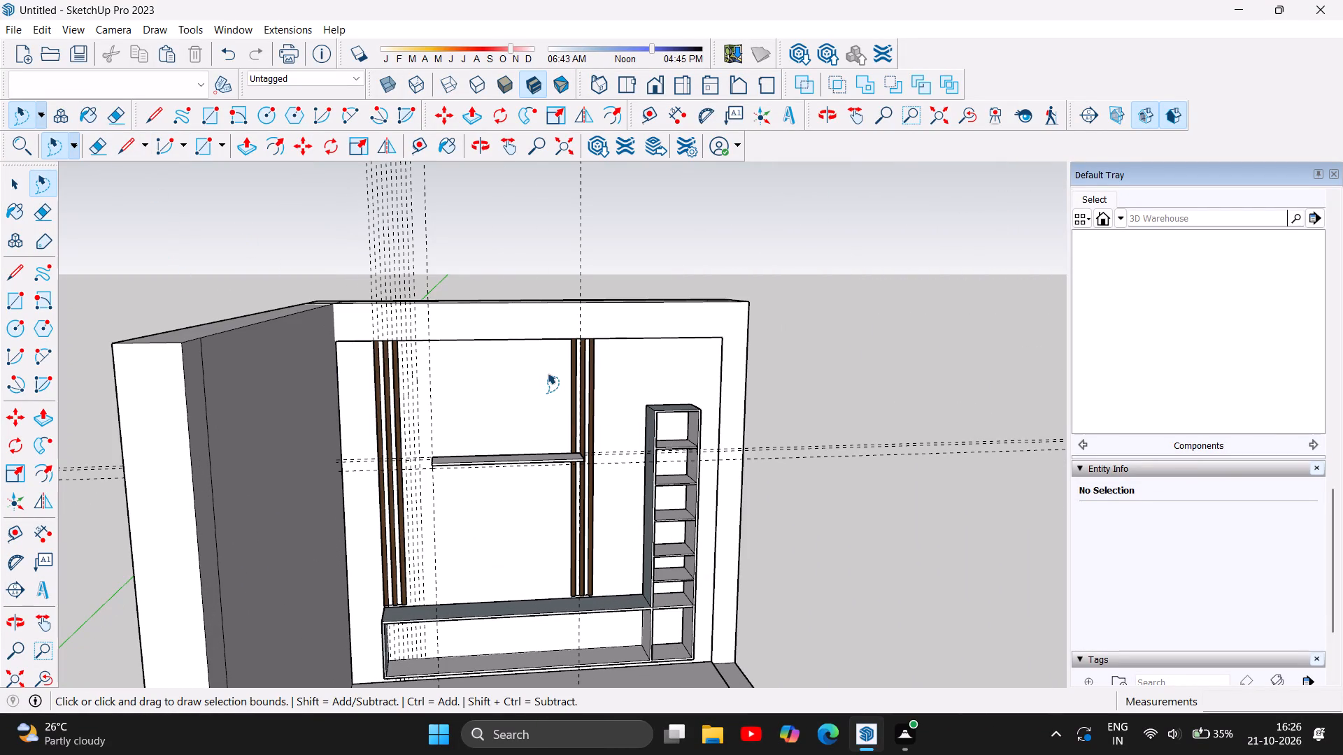
left_click_drag(544, 364, 543, 600)
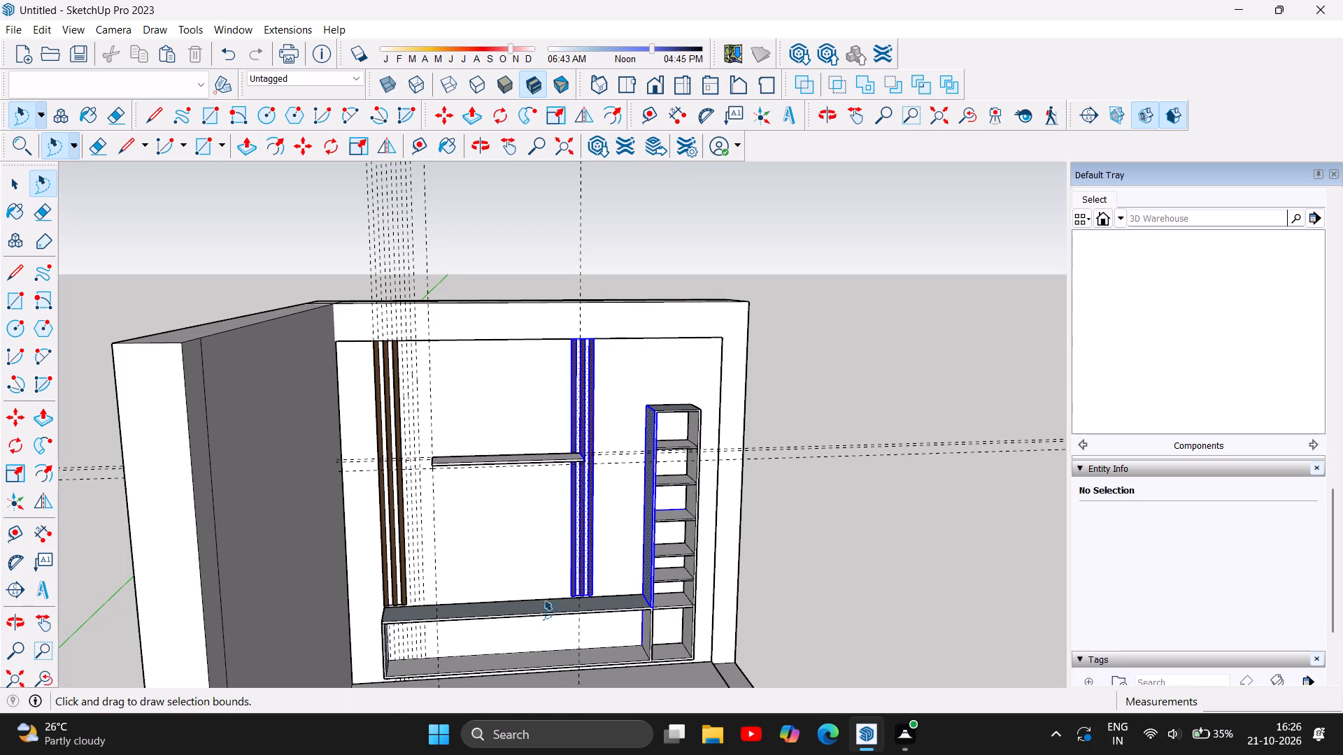